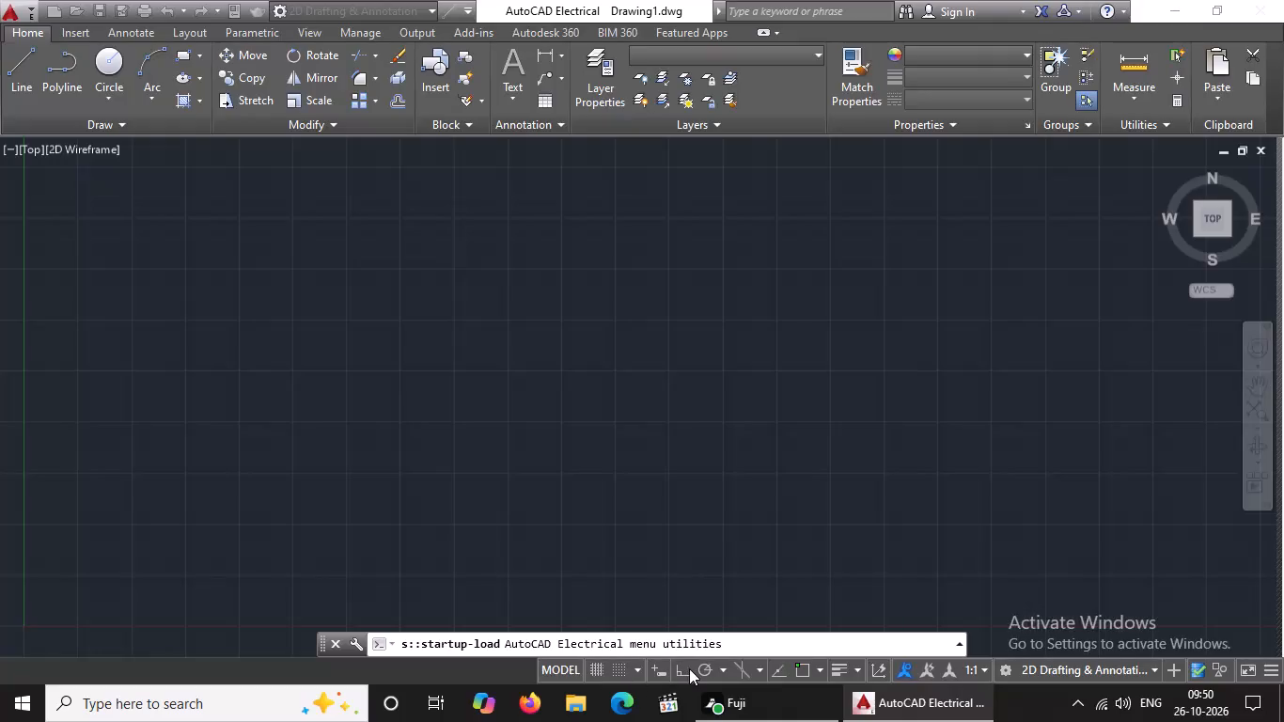
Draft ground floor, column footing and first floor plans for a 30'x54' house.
Turn the drawing grid off and switch Ortho mode on.
left_click(593, 663)
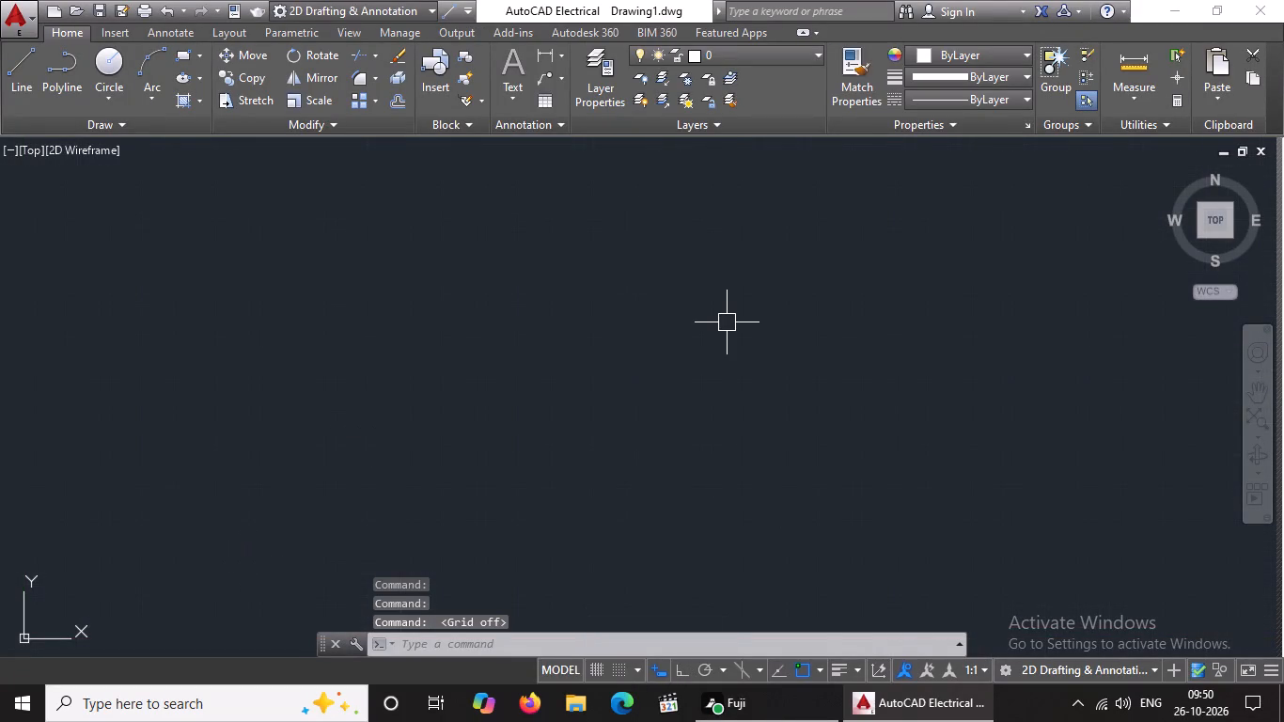
left_click(593, 668)
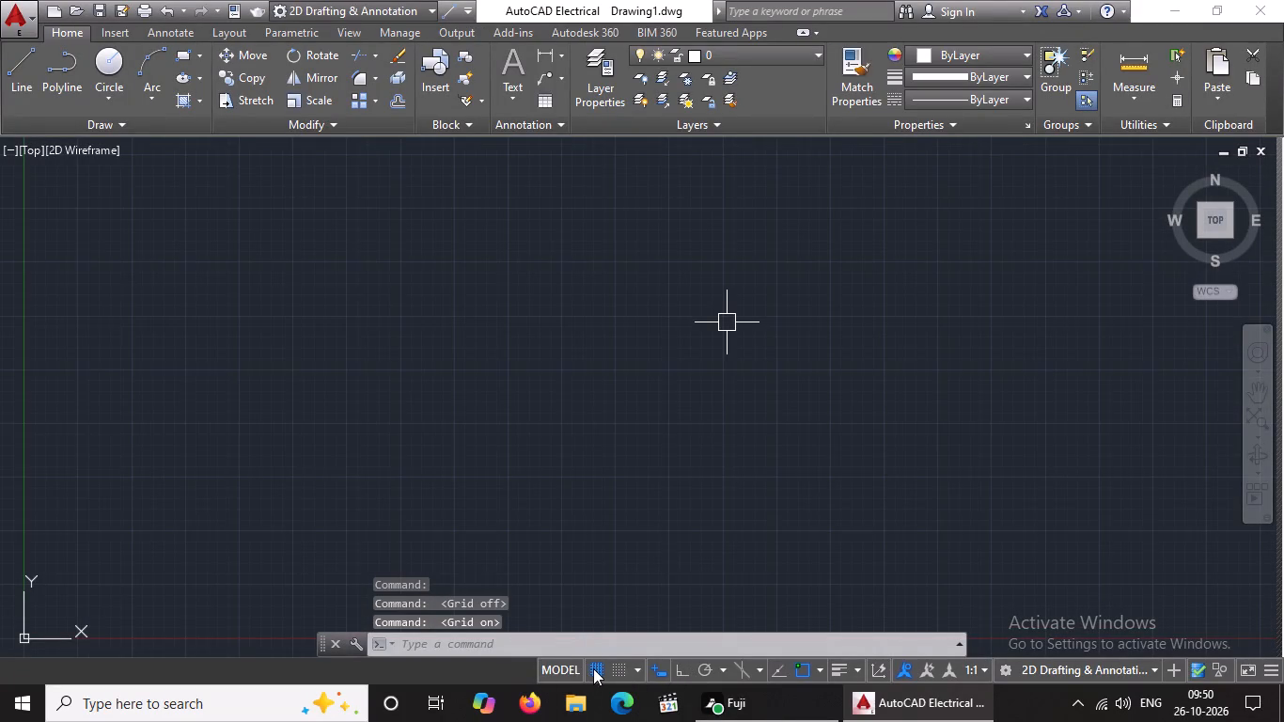
left_click(593, 668)
left_click(683, 669)
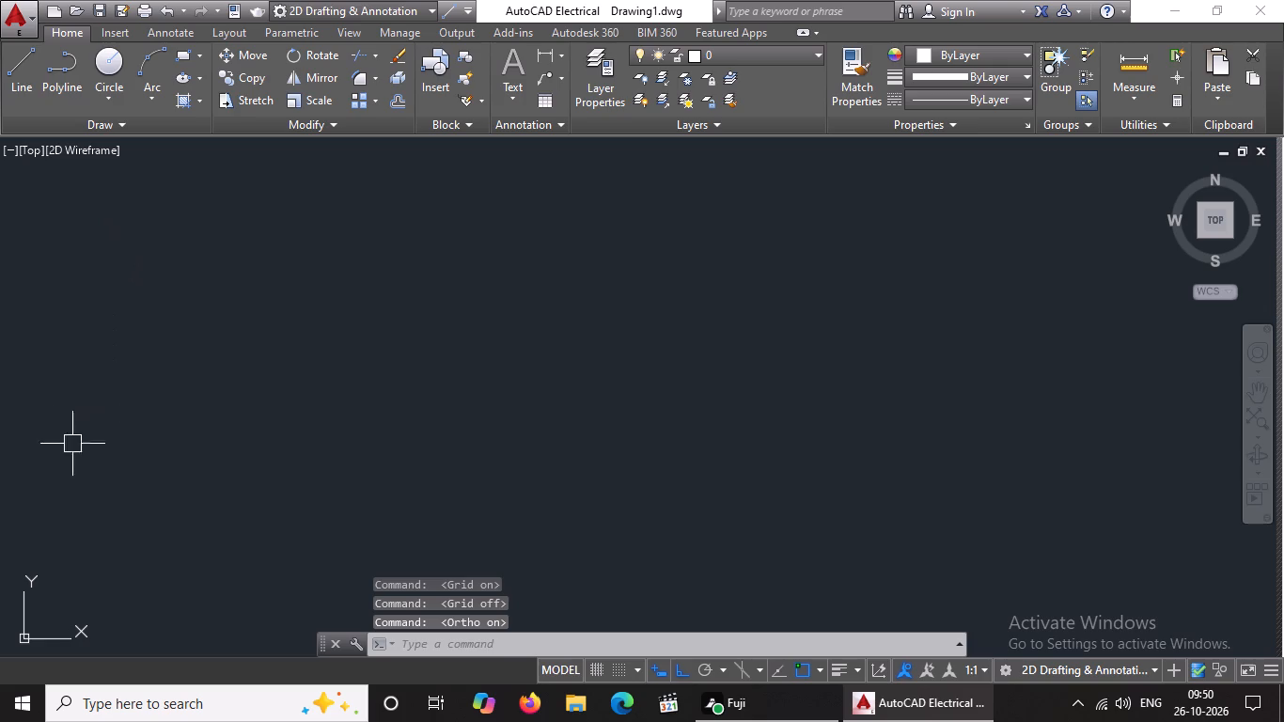
Turn off the UCS icon in the drawing area.
key("u")
key("c")
left_click(249, 577)
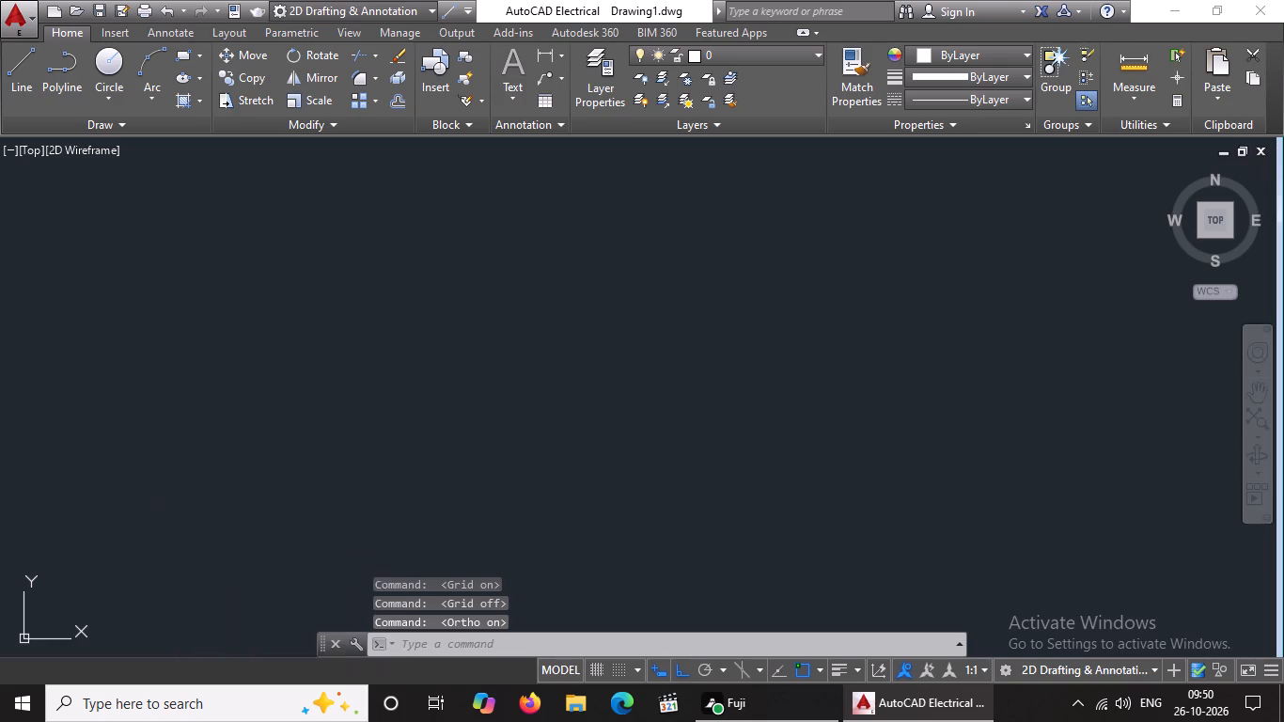
left_click_drag(316, 612, 249, 577)
key("Escape")
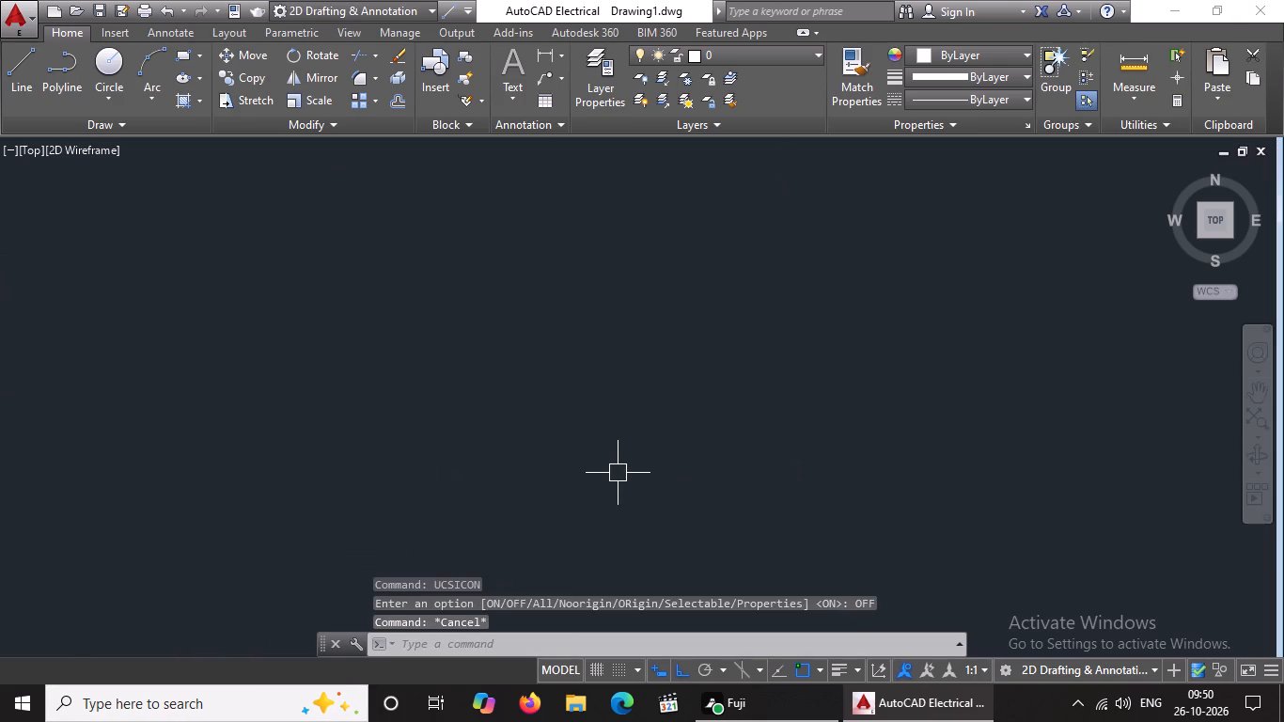
Set the drawing's length units to Architectural with a precision of 0'-0 1/2".
type("un")
key("Return")
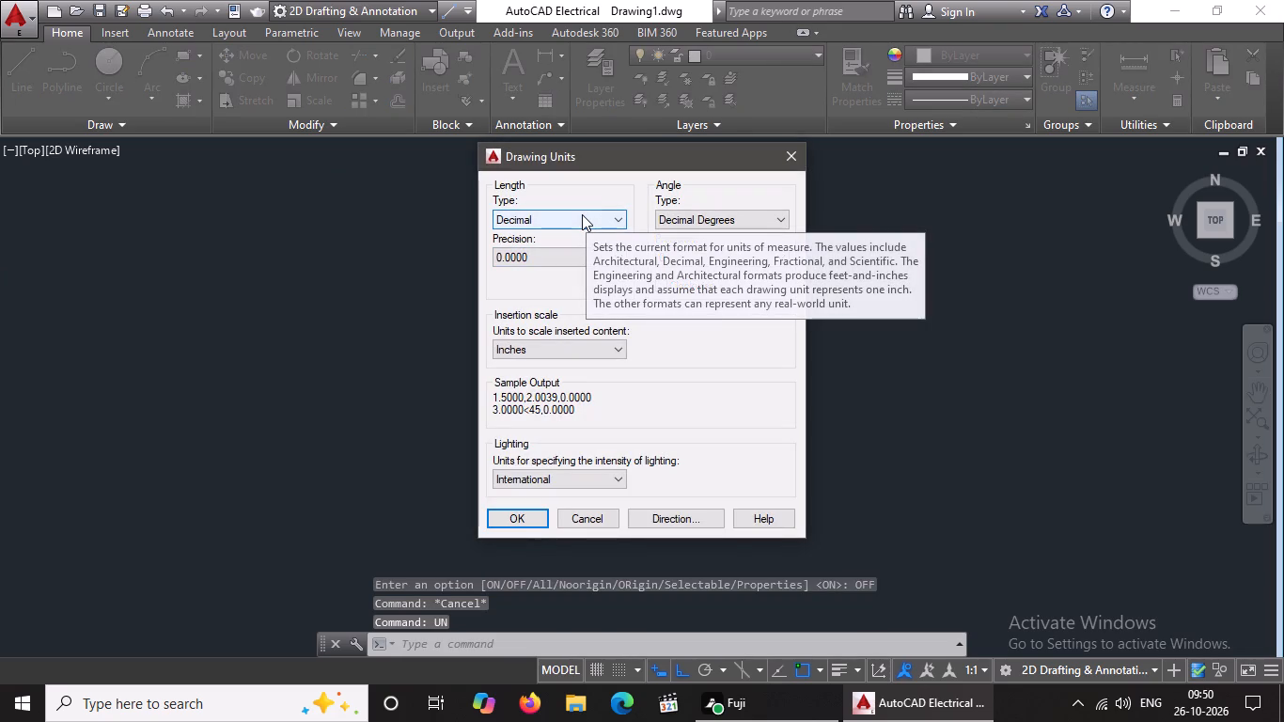
left_click(582, 214)
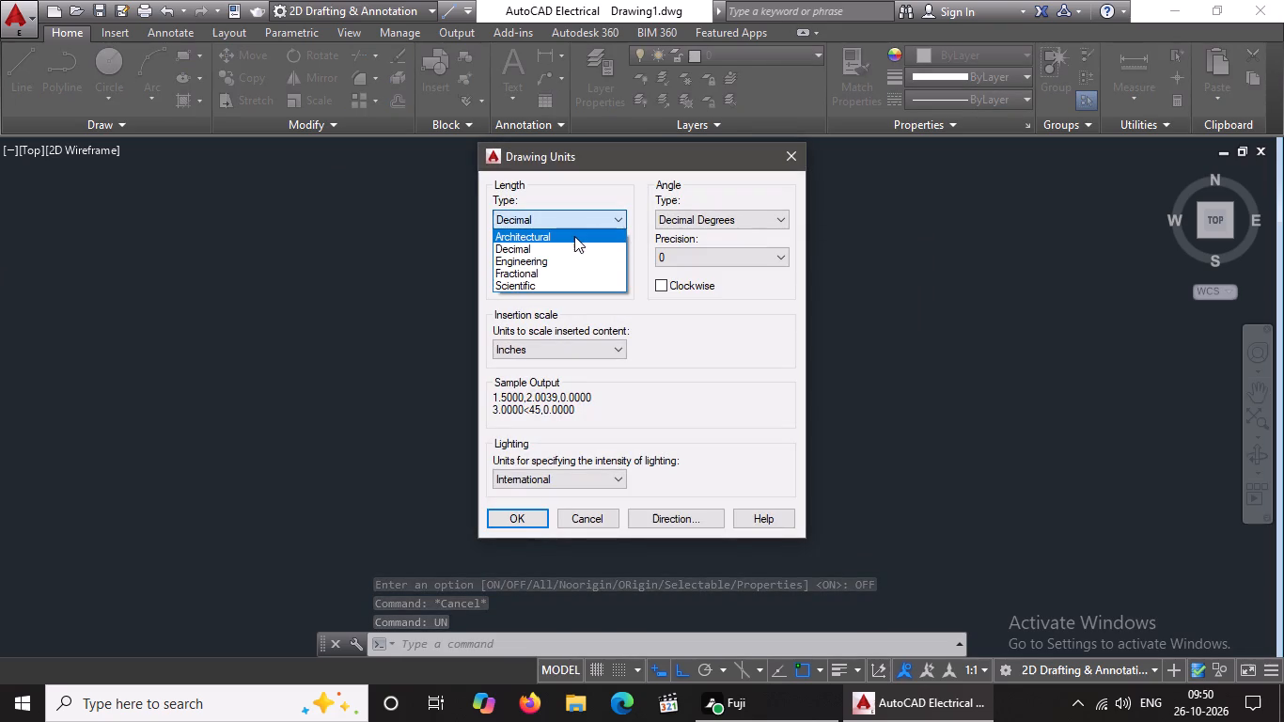
left_click(573, 236)
left_click(565, 255)
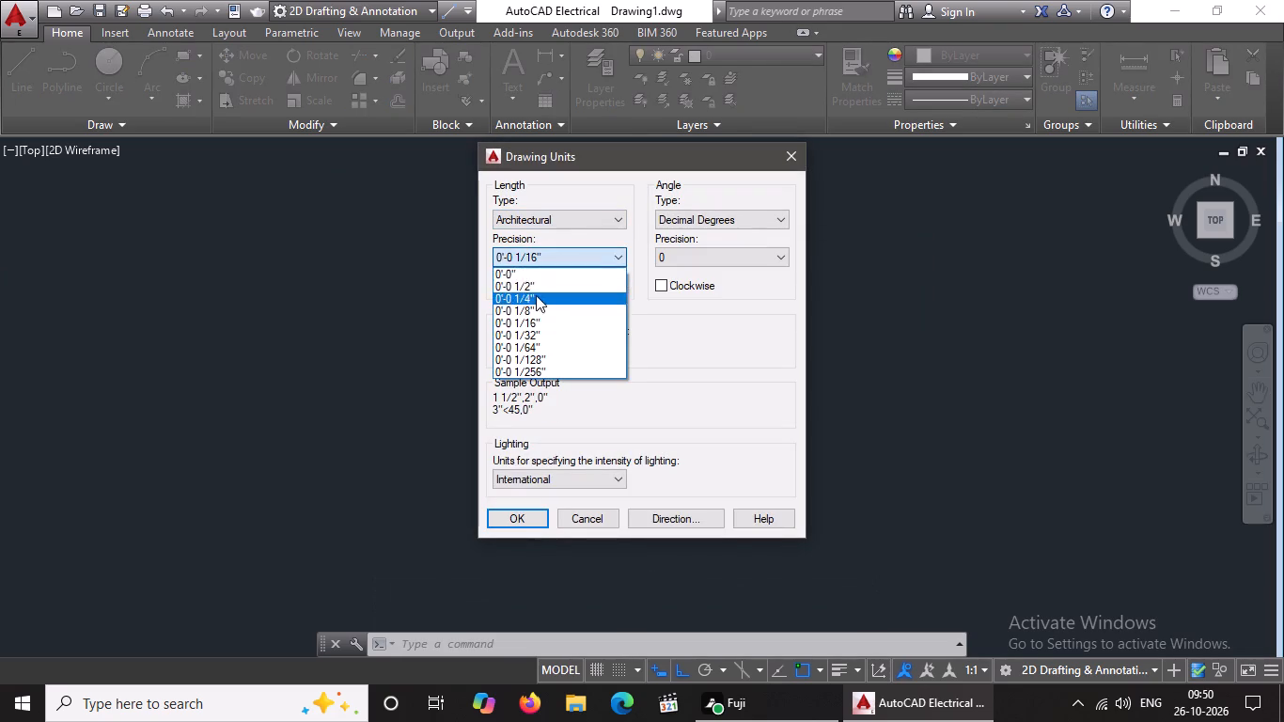
left_click(540, 286)
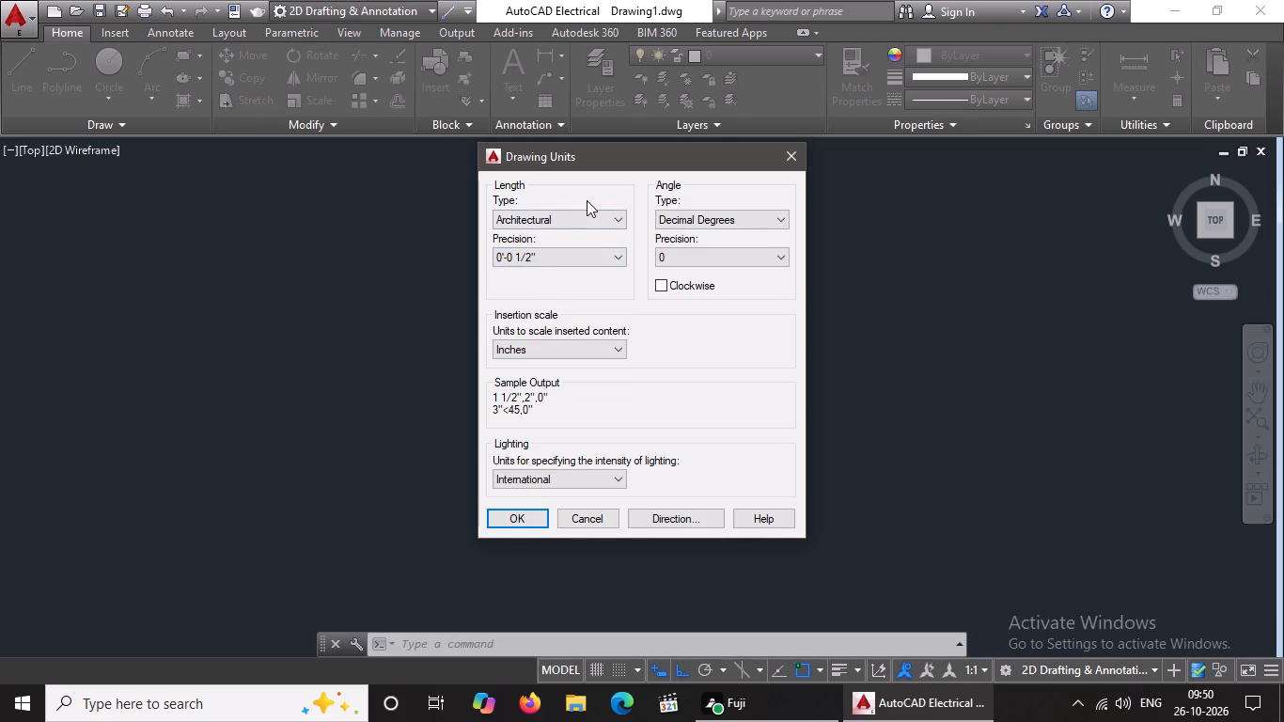
left_click(567, 223)
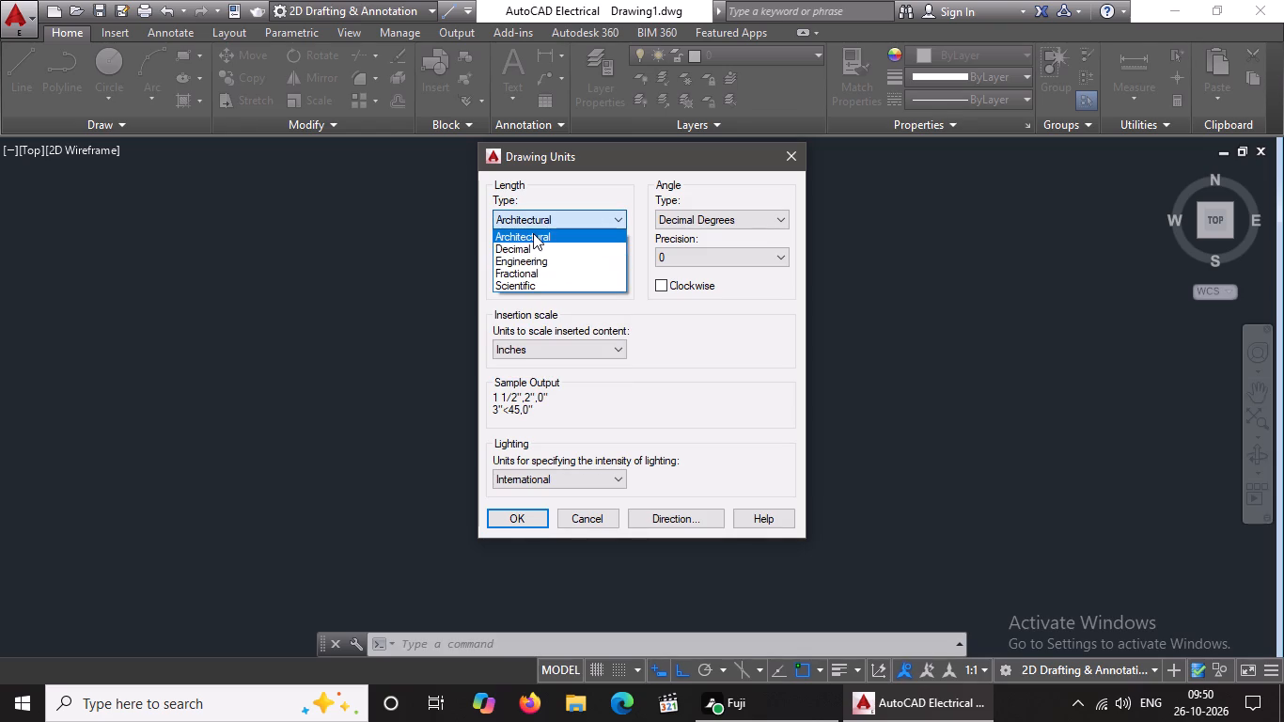
left_click(533, 233)
left_click(536, 257)
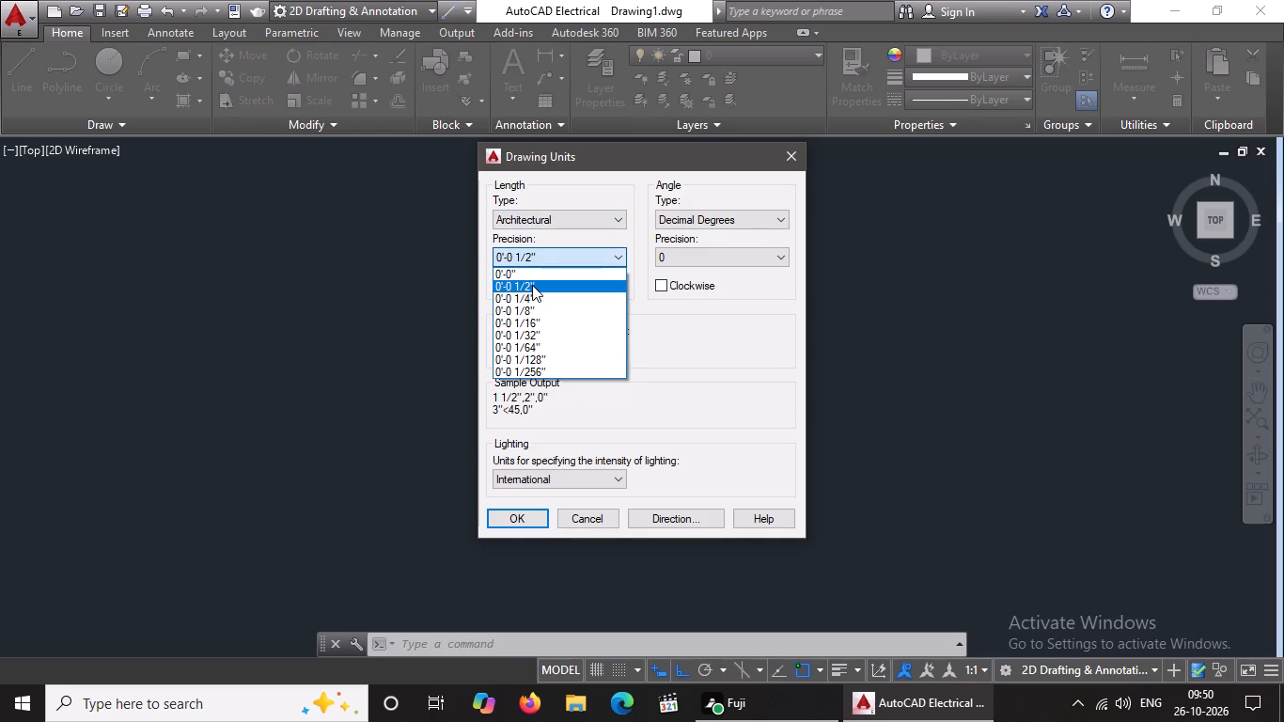
left_click(532, 285)
Choose Inches as the insertion scale and Decimal Degrees with precision 0 for angles, and apply the drawing units.
left_click(539, 351)
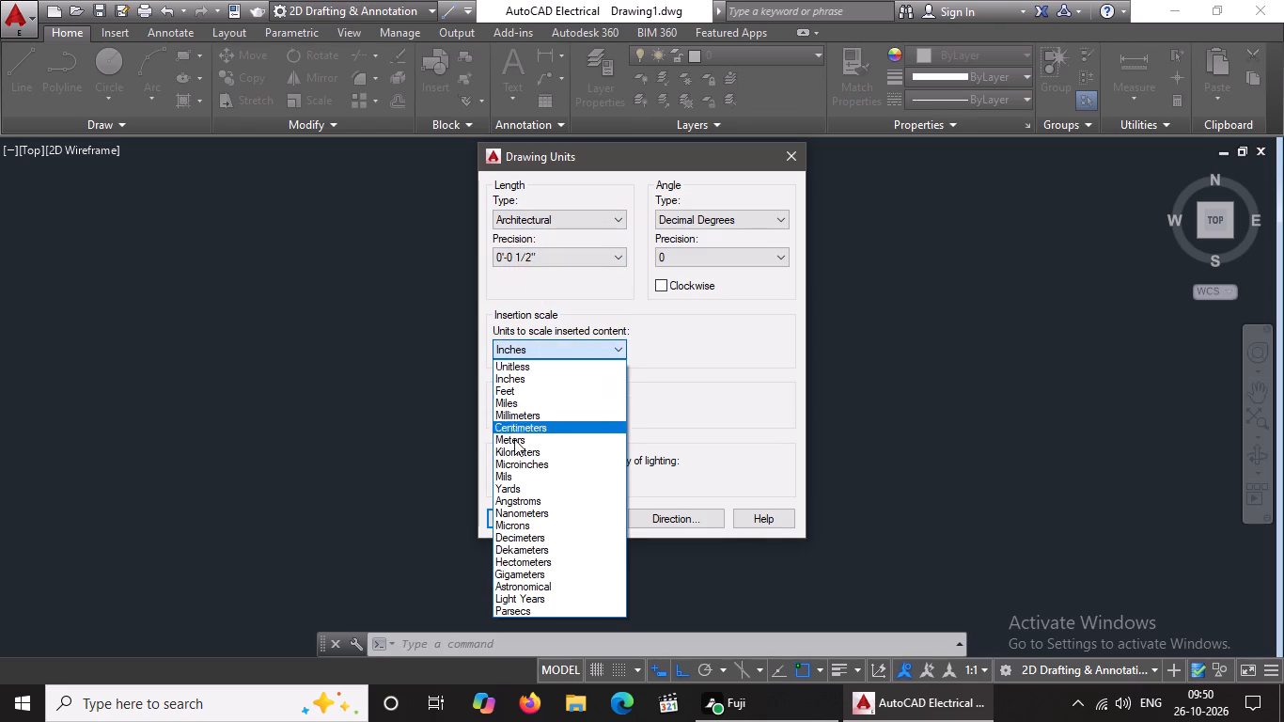
left_click(514, 381)
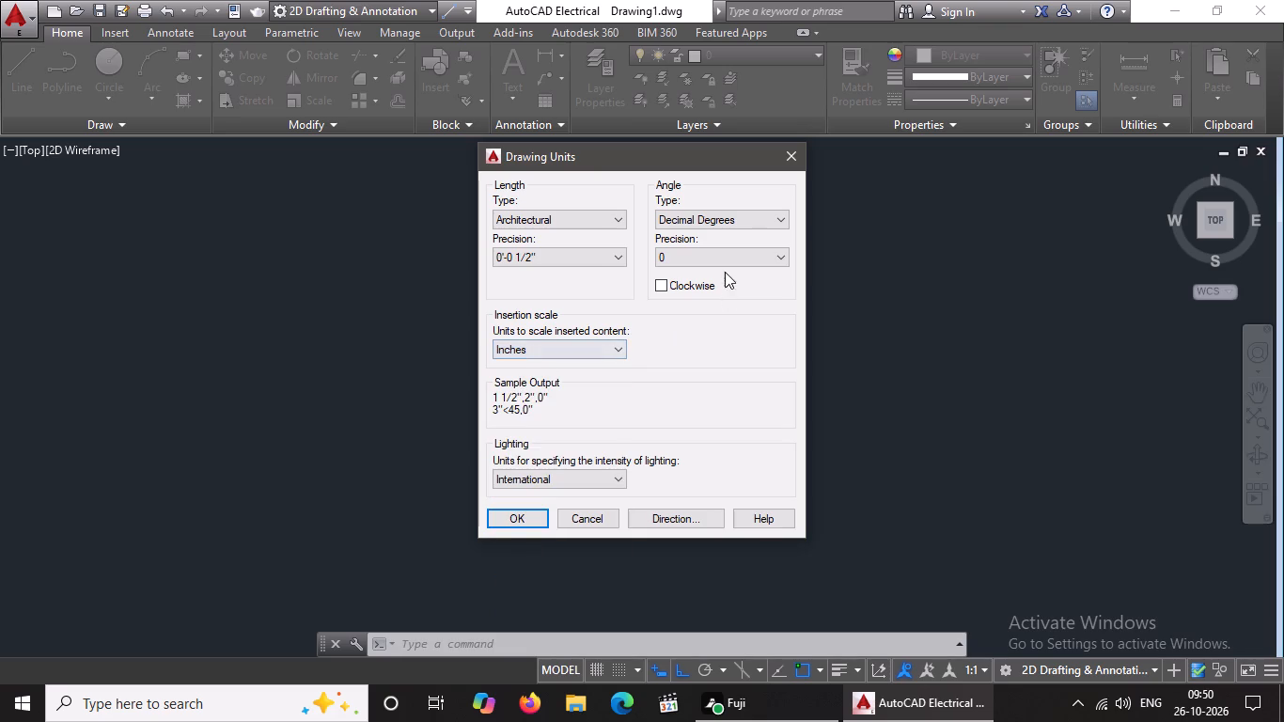
left_click(724, 219)
left_click(712, 237)
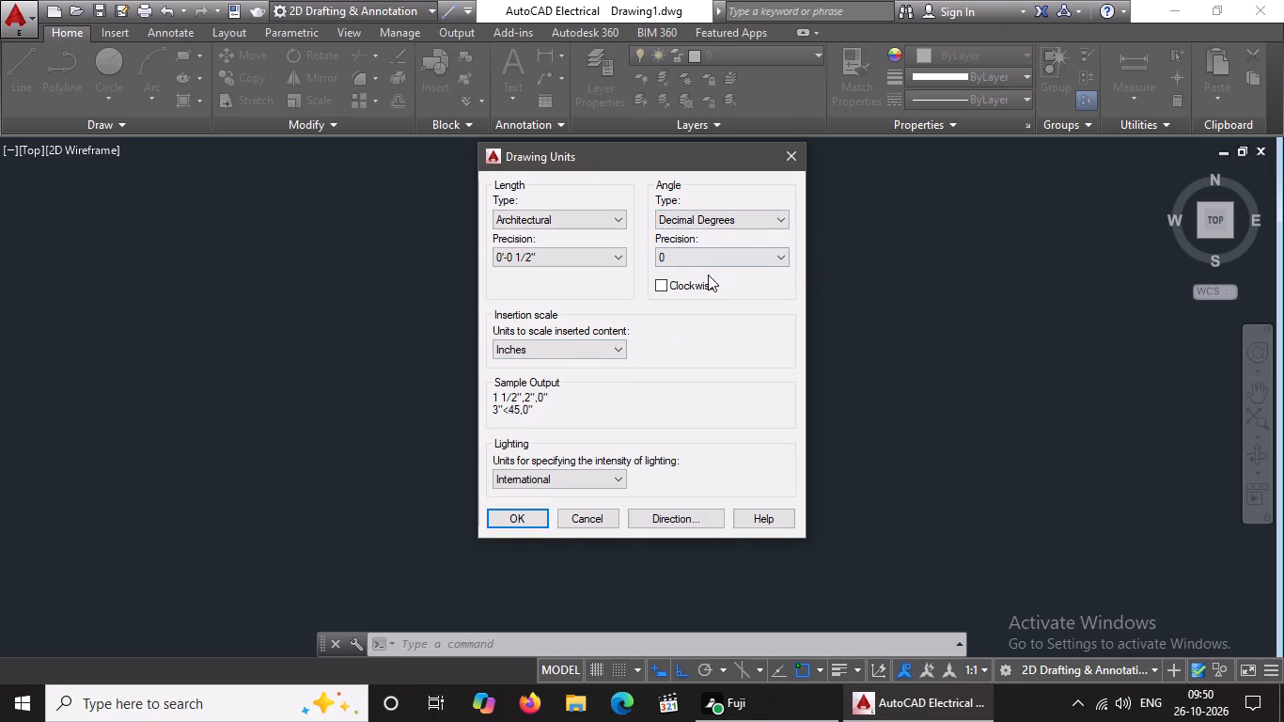
left_click(708, 262)
left_click(704, 276)
left_click(518, 516)
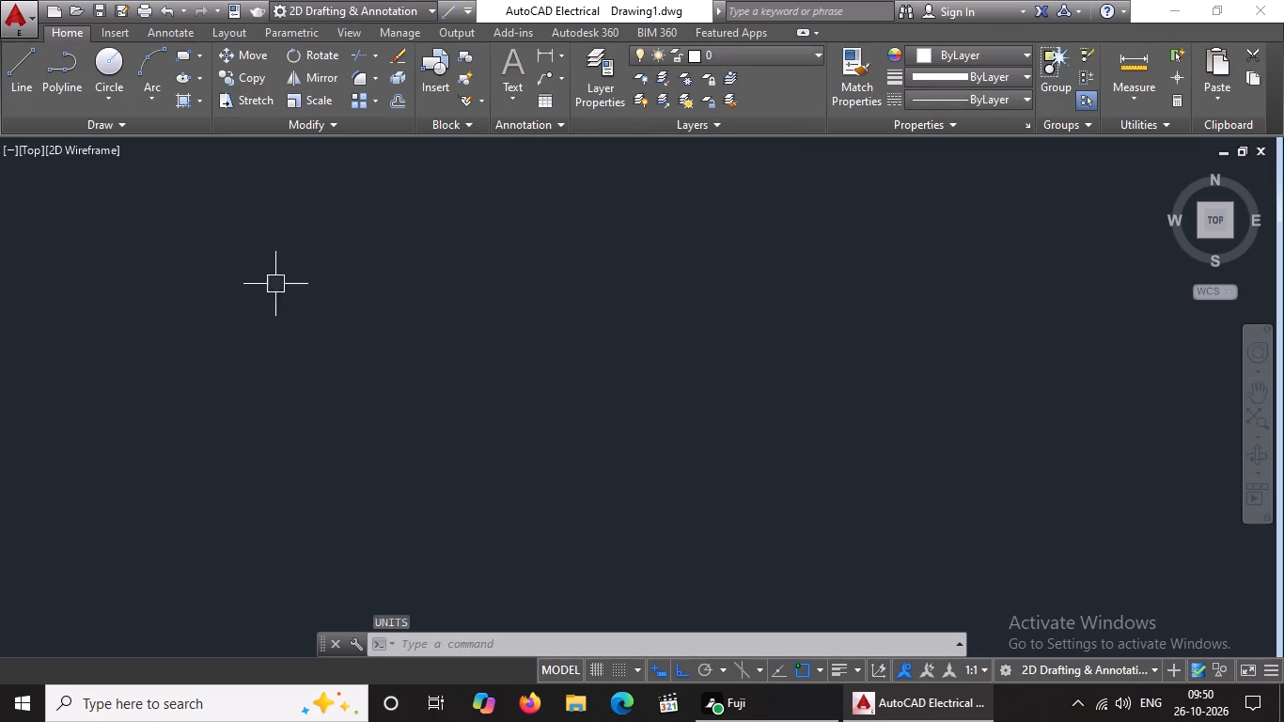
Modify the Standard dimension style so its linear primary units are Architectural with precision 0'-0 1/2".
type("d")
key("space")
left_click(833, 311)
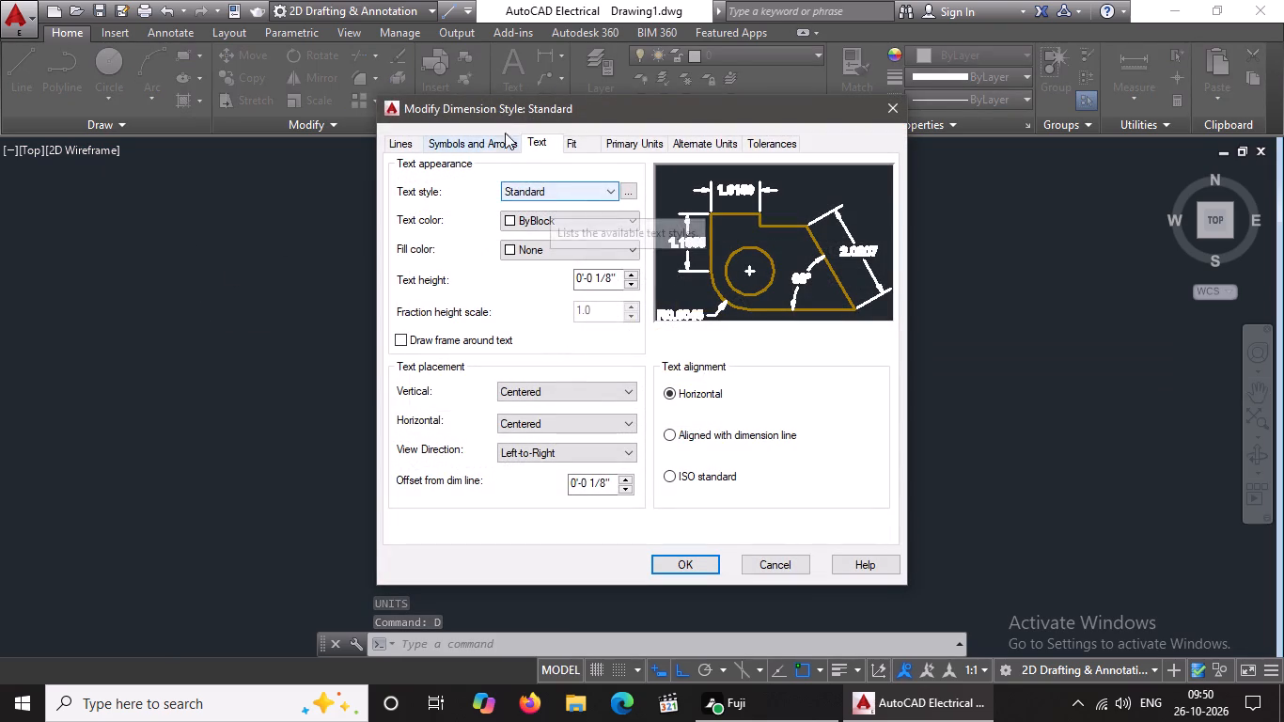
left_click(644, 139)
left_click(592, 185)
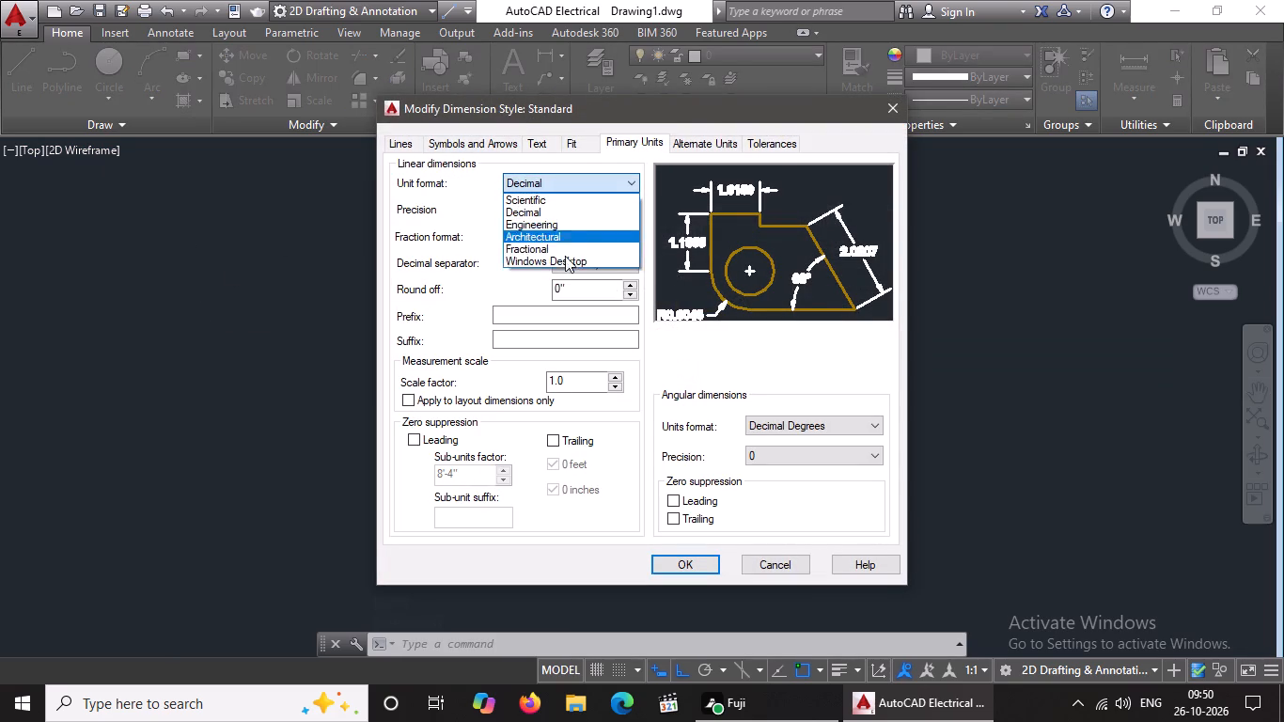
left_click(552, 235)
left_click(562, 215)
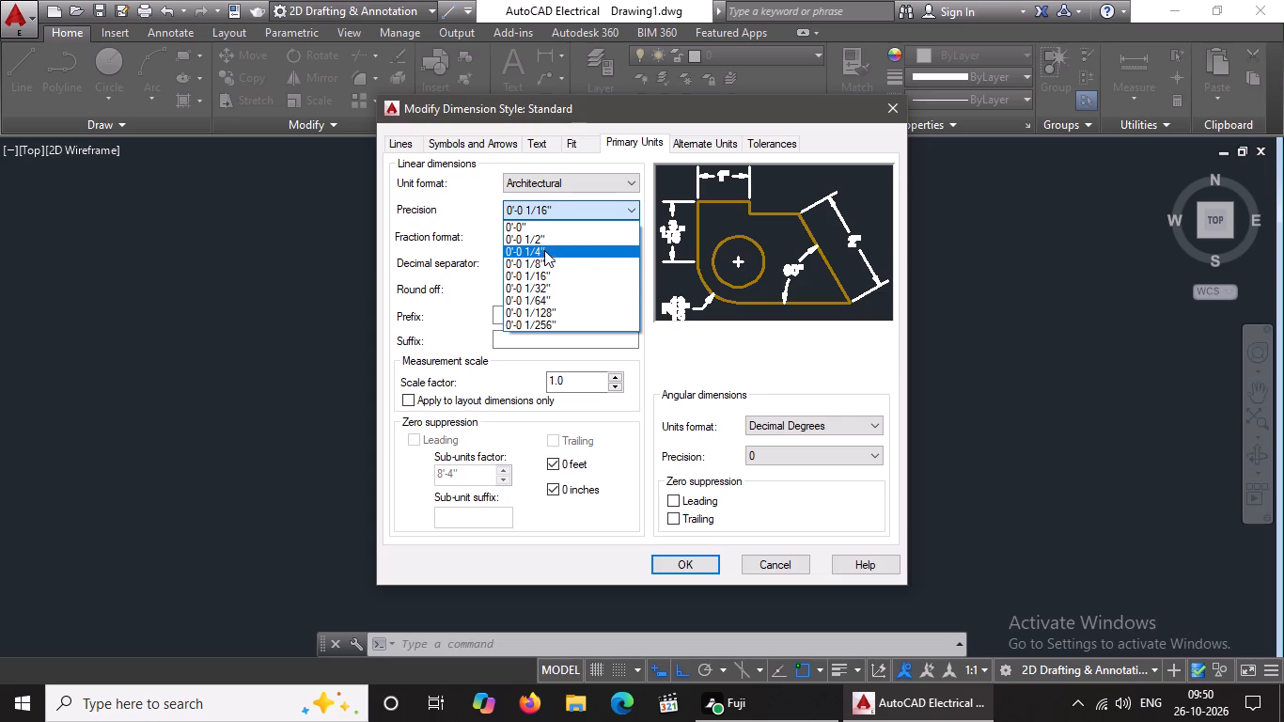
left_click(544, 235)
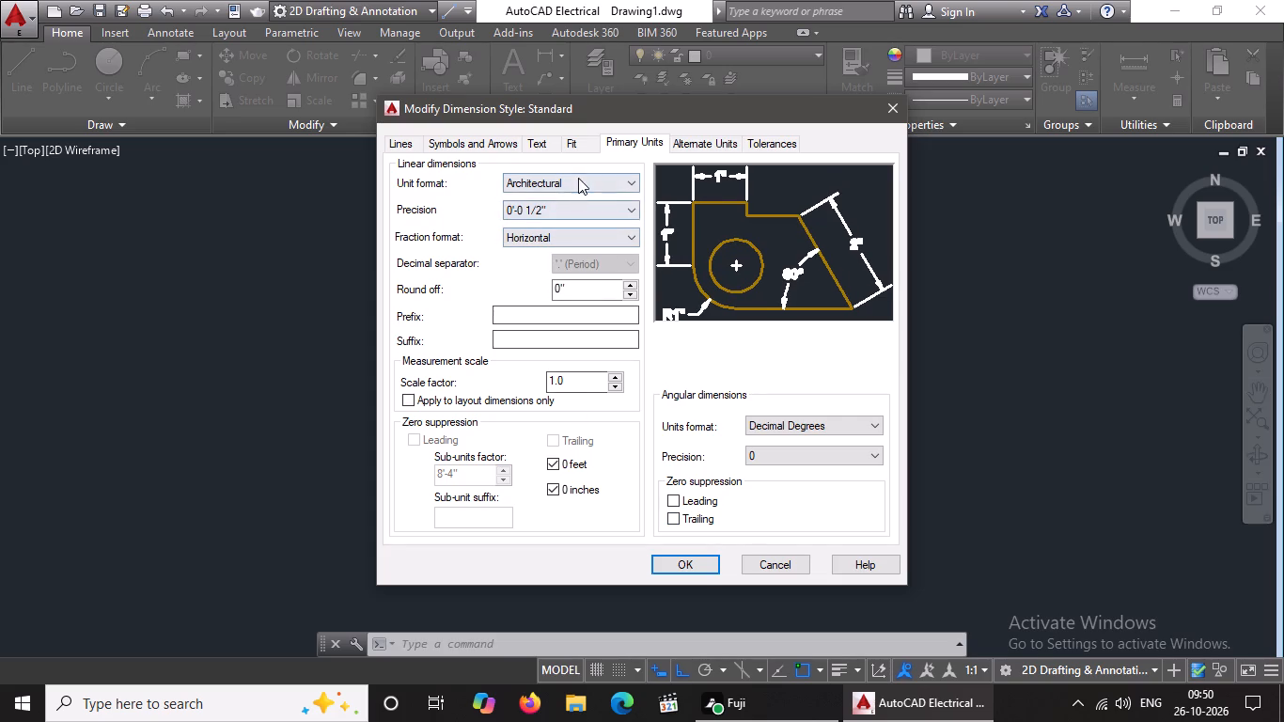
left_click(579, 177)
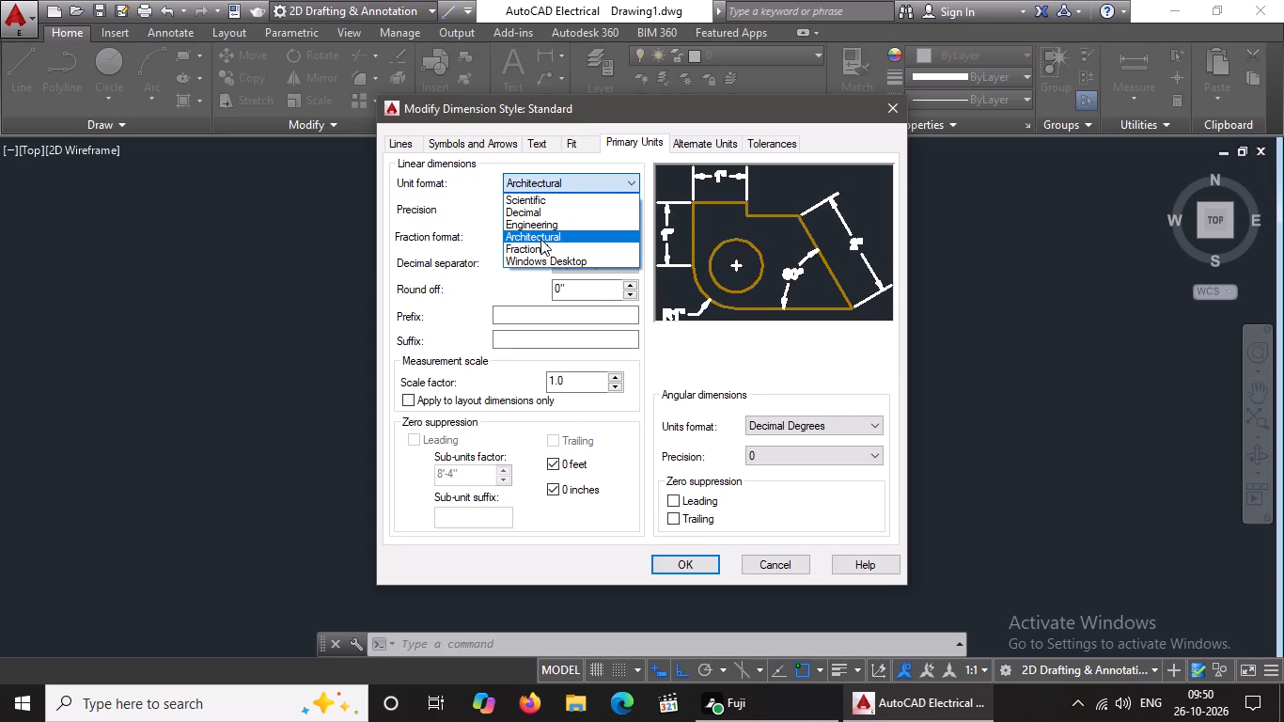
left_click(540, 238)
left_click(555, 205)
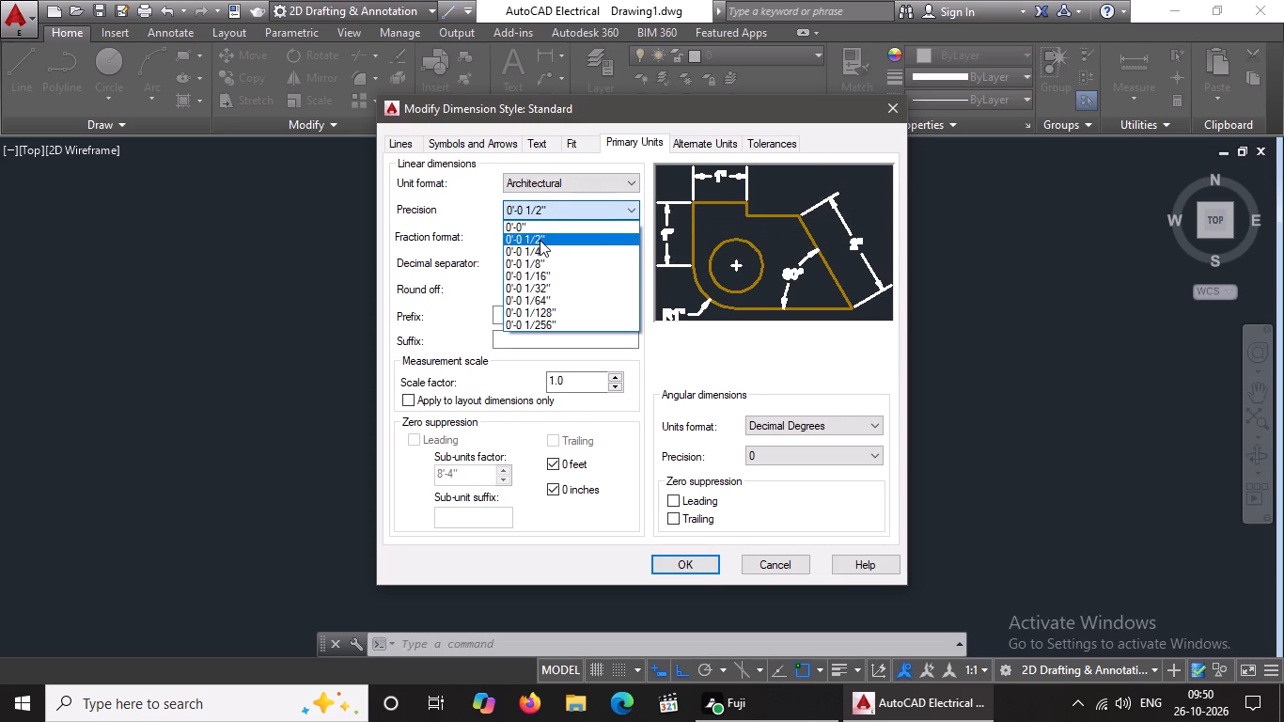
left_click(540, 239)
Choose Decimal Degrees with precision 0 for the style's angular dimensions and apply the style changes.
left_click(838, 413)
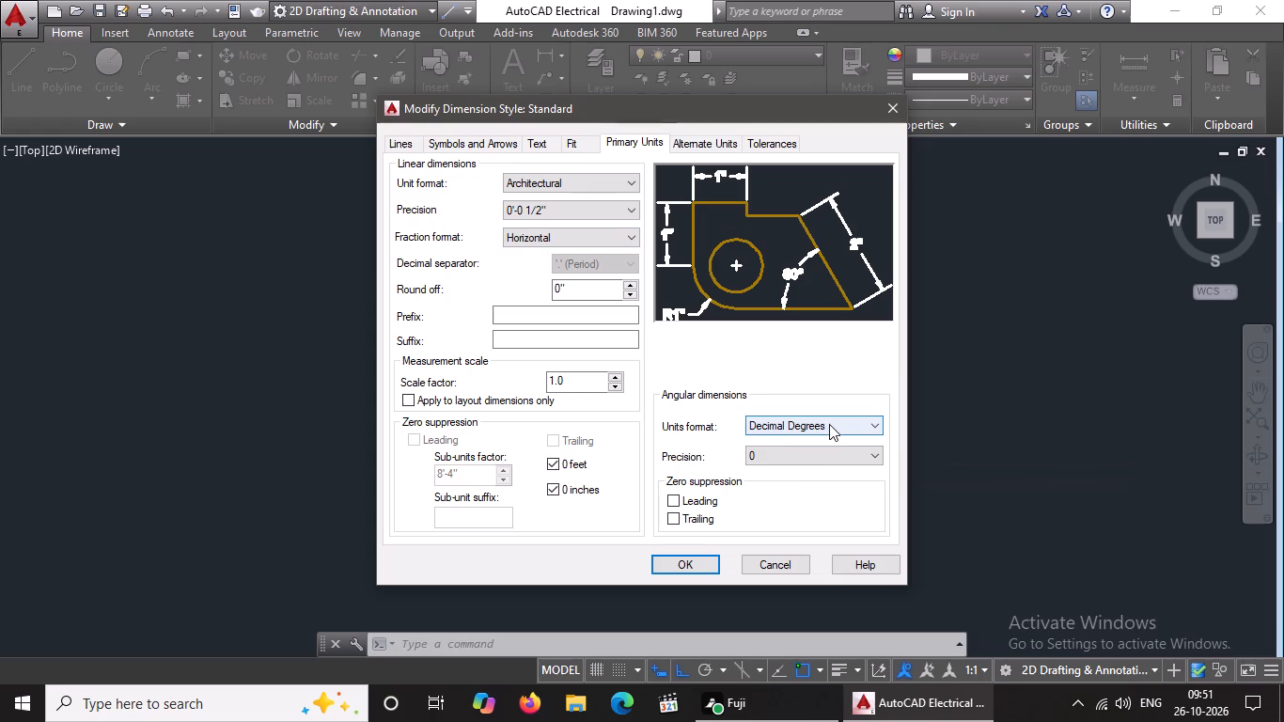
left_click(829, 424)
left_click(775, 445)
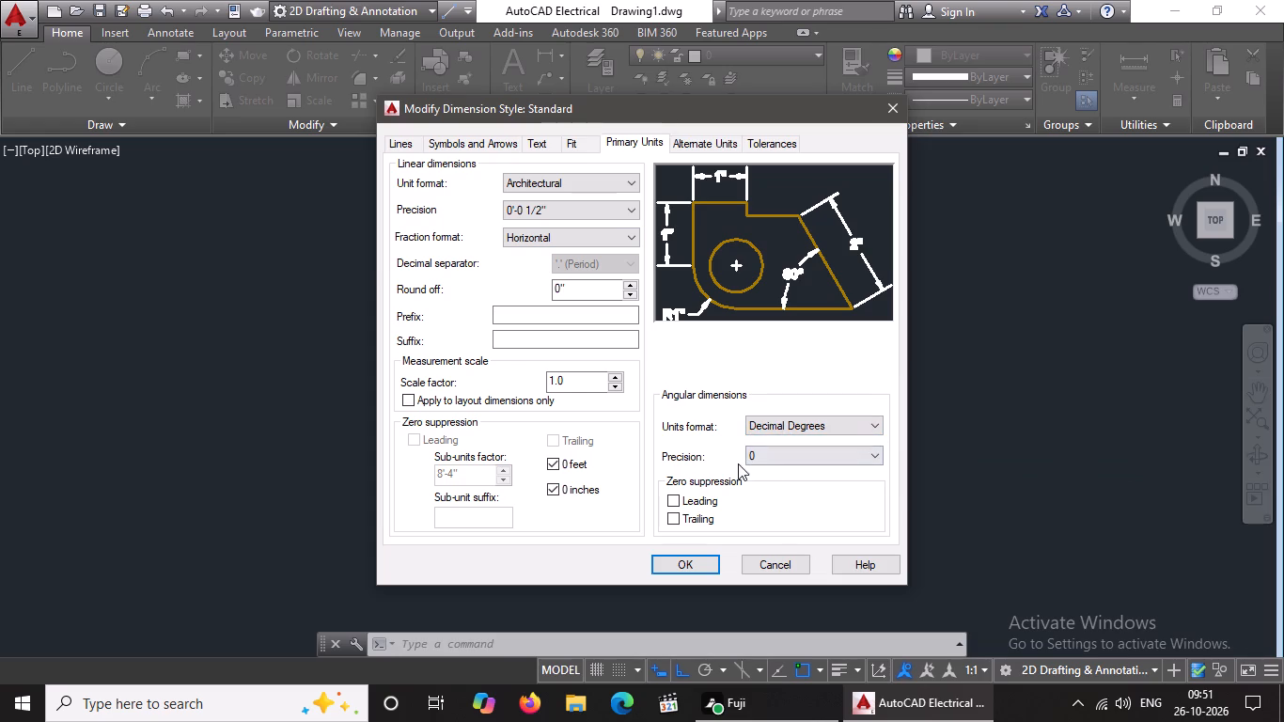
left_click(768, 455)
left_click(746, 471)
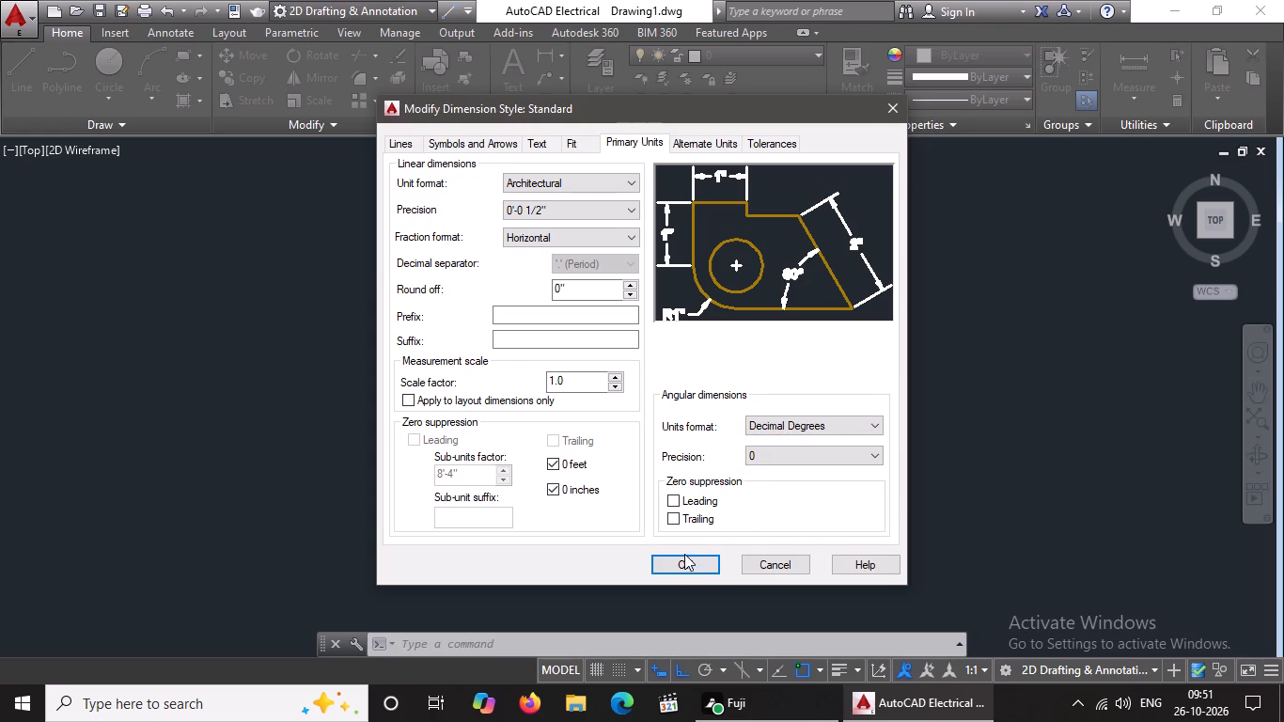
left_click(680, 564)
Make the Standard dimension style current and close the Dimension Style Manager.
left_click(830, 252)
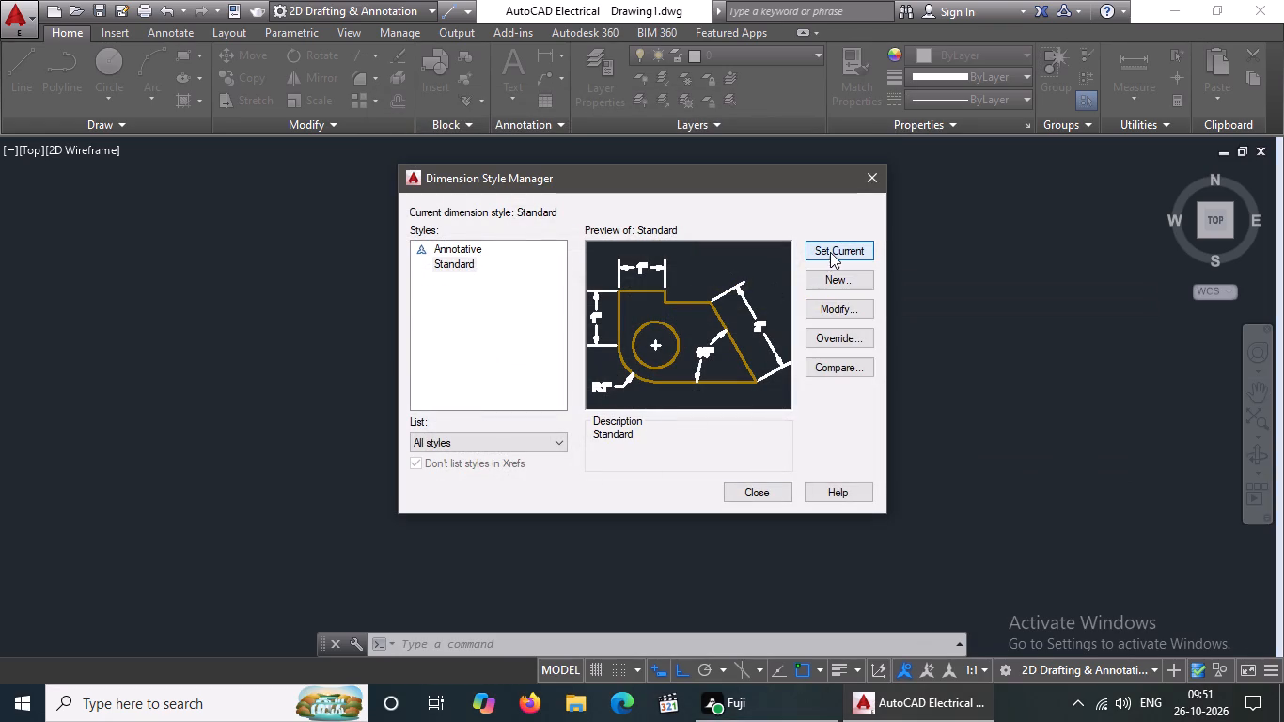
left_click(833, 250)
left_click(855, 249)
left_click(762, 486)
key("Escape")
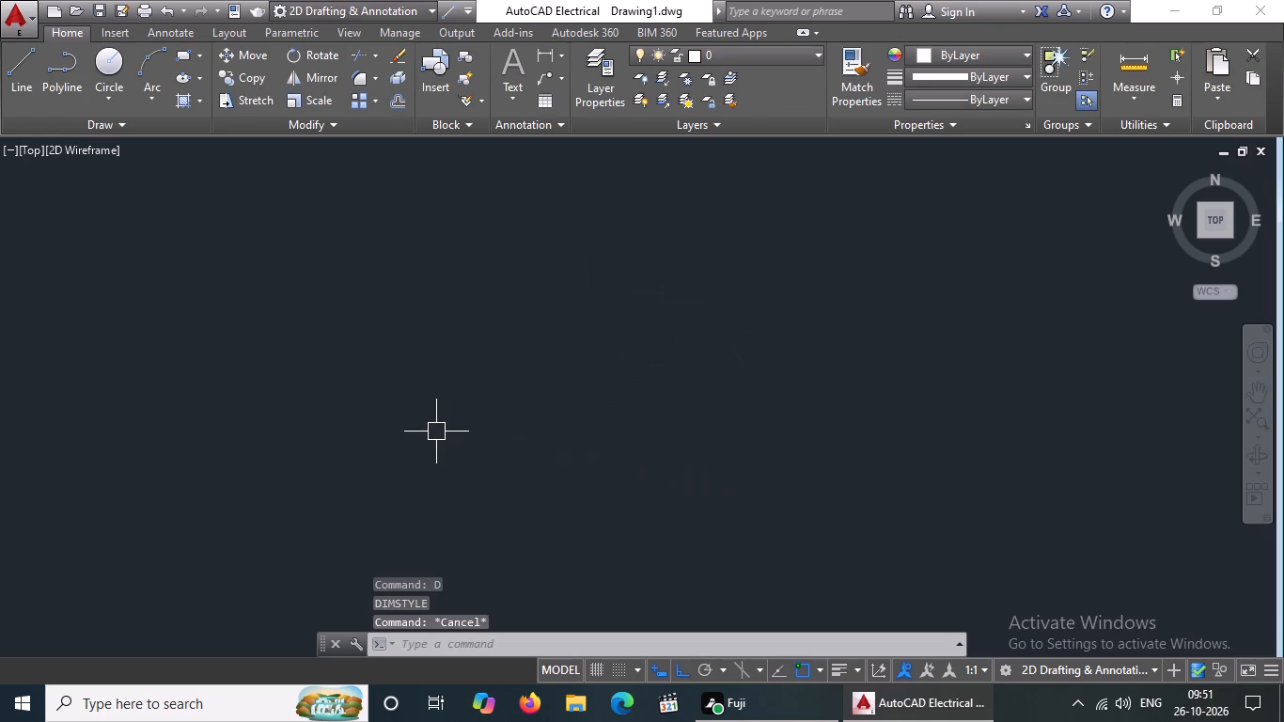
Draw a horizontal line 8' long with the Line command, starting at about 1'-1", 1'-9".
key("l")
key("Return")
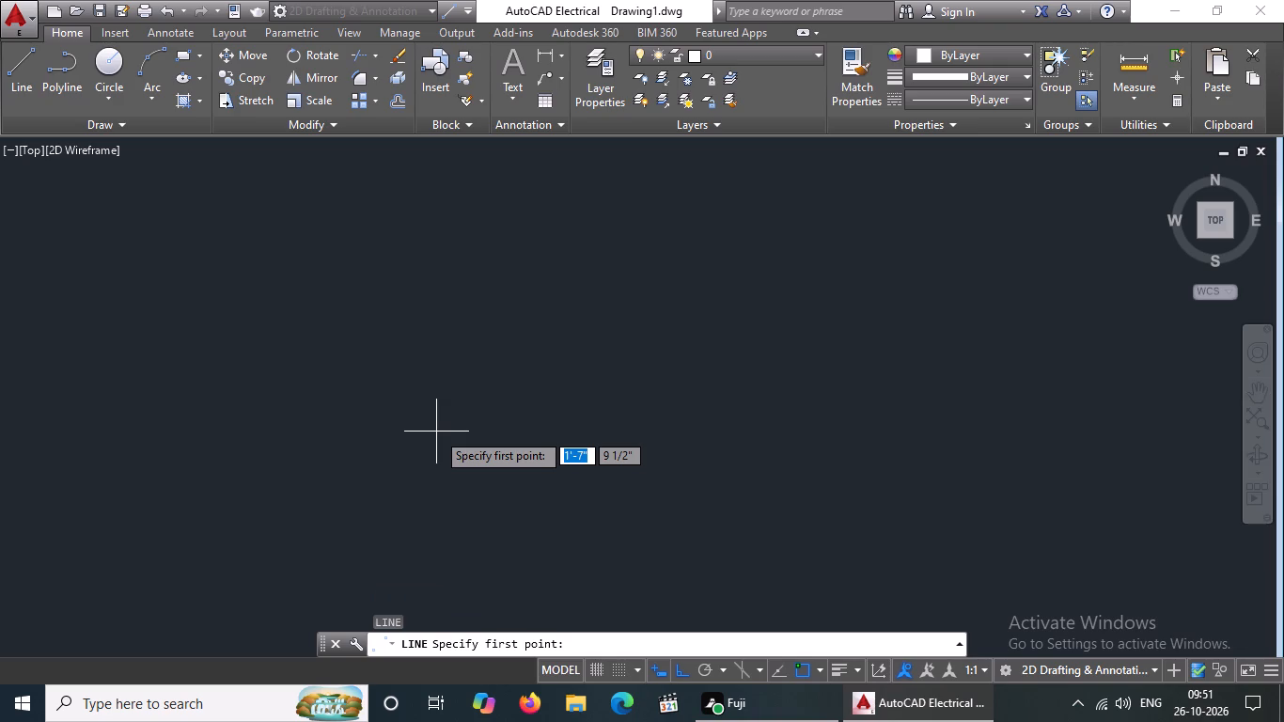
left_click(306, 183)
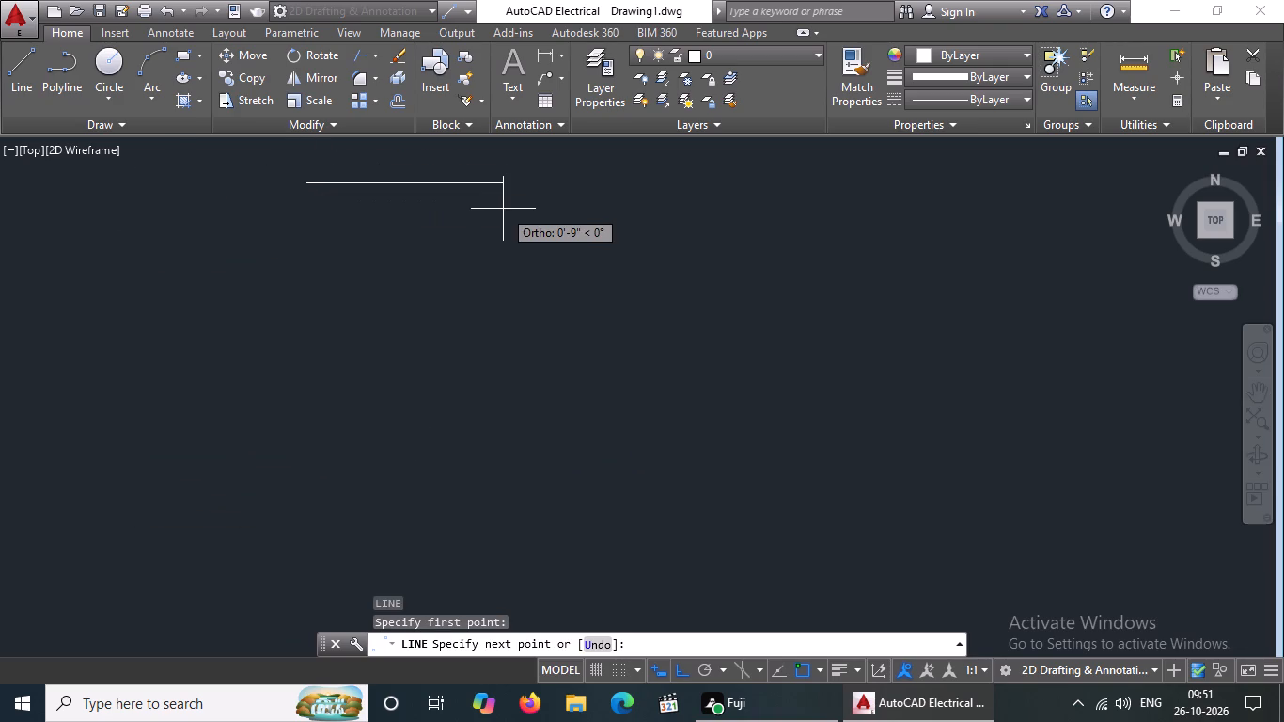
type("8'")
key("Return")
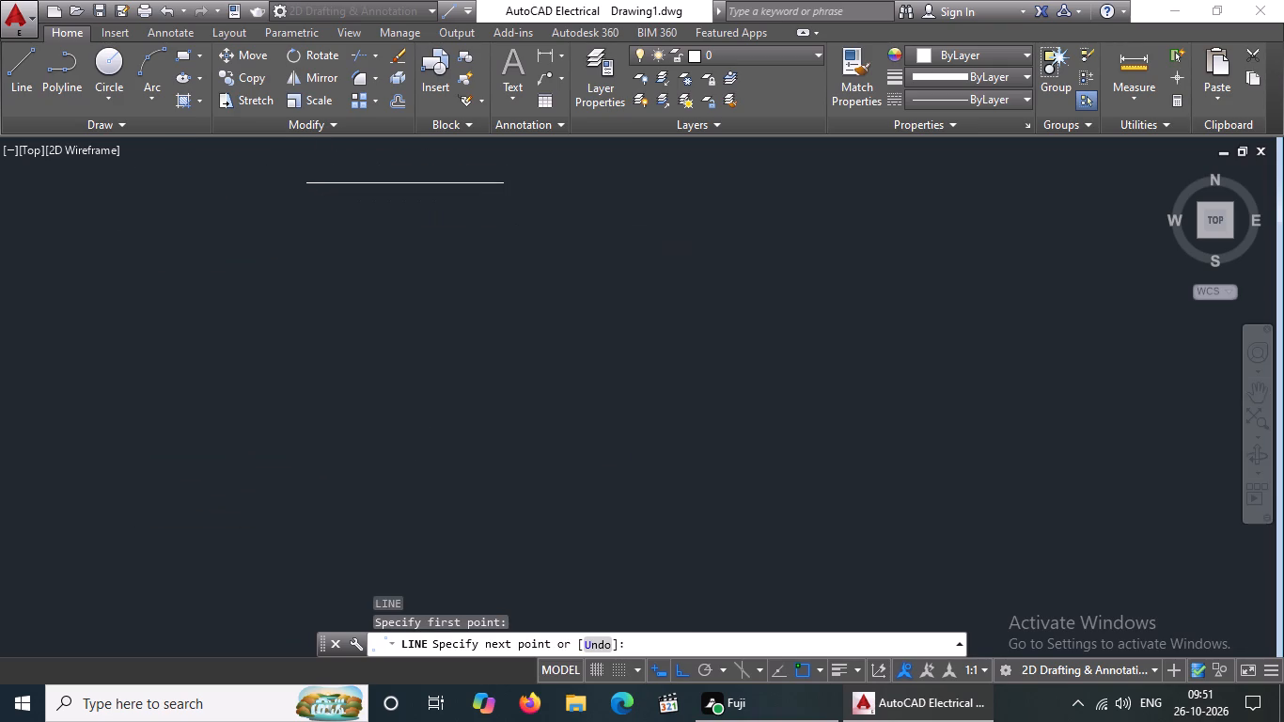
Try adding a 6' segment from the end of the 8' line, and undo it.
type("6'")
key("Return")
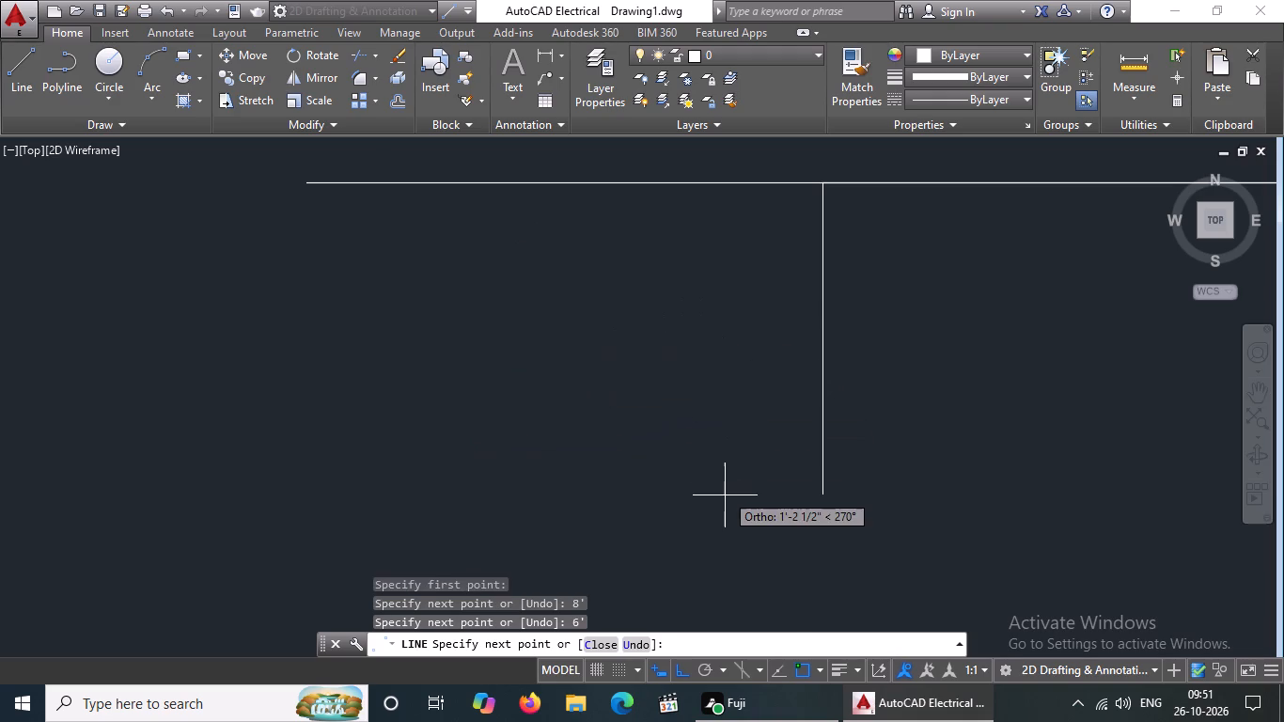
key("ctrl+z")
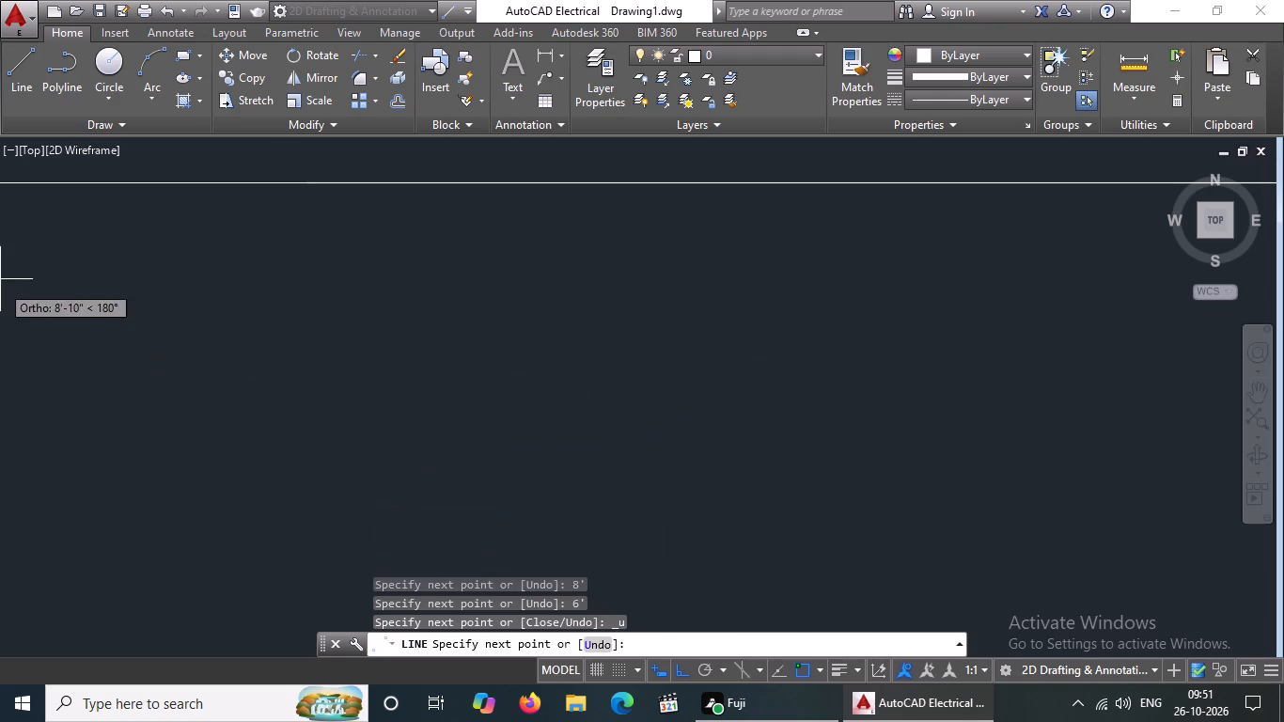
Undo the 8' segment, redraw it 8' horizontally to the right from the same start point, and end the line.
key("ctrl+z")
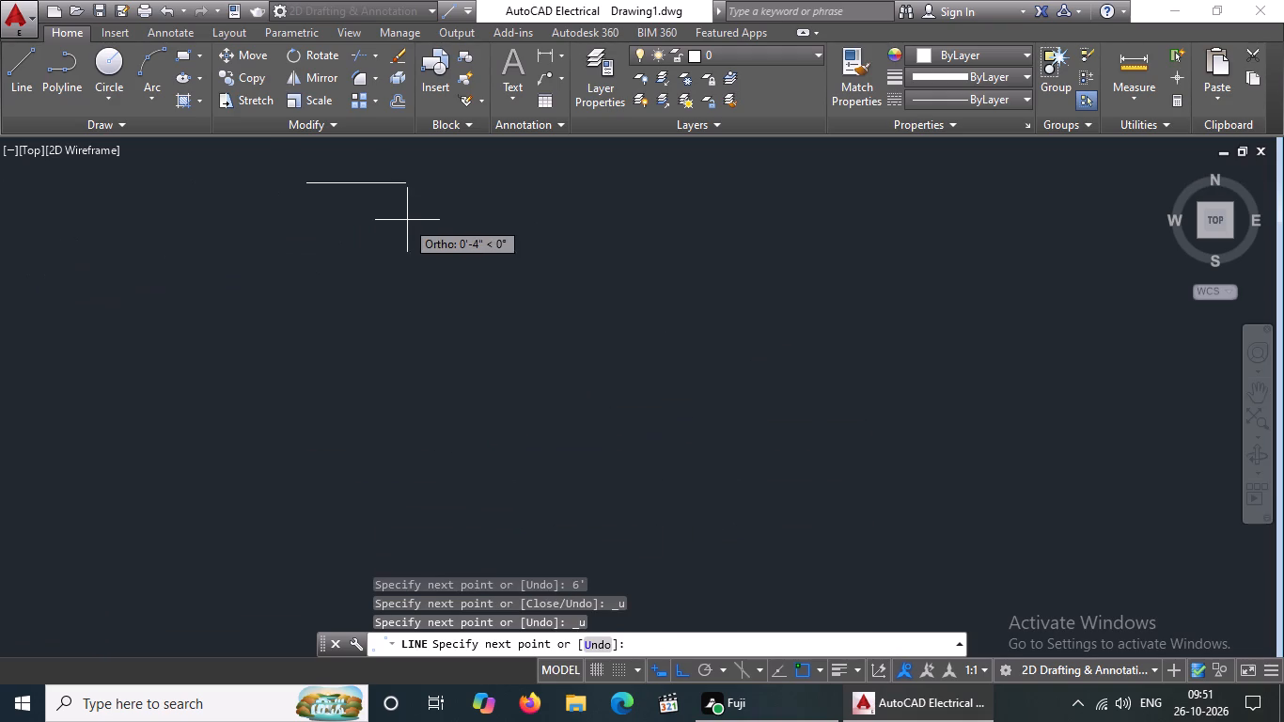
type("8'")
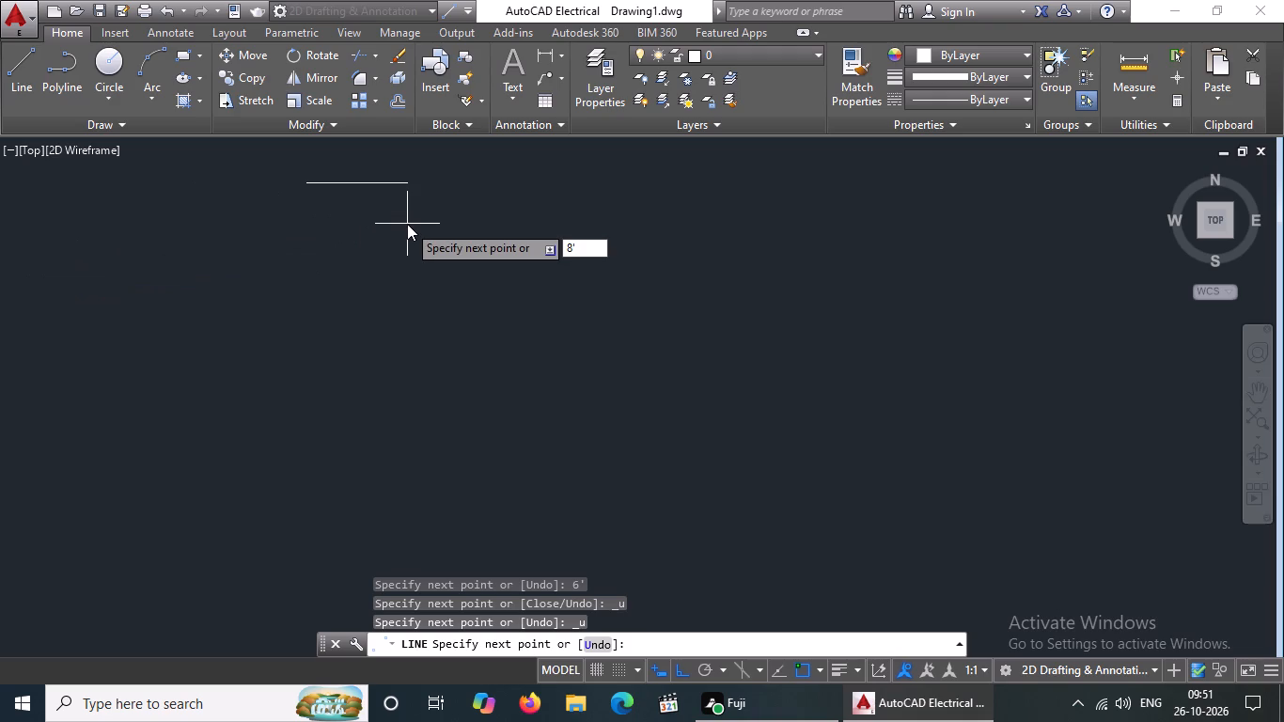
key("Return")
scroll(801, 297, "down", 9)
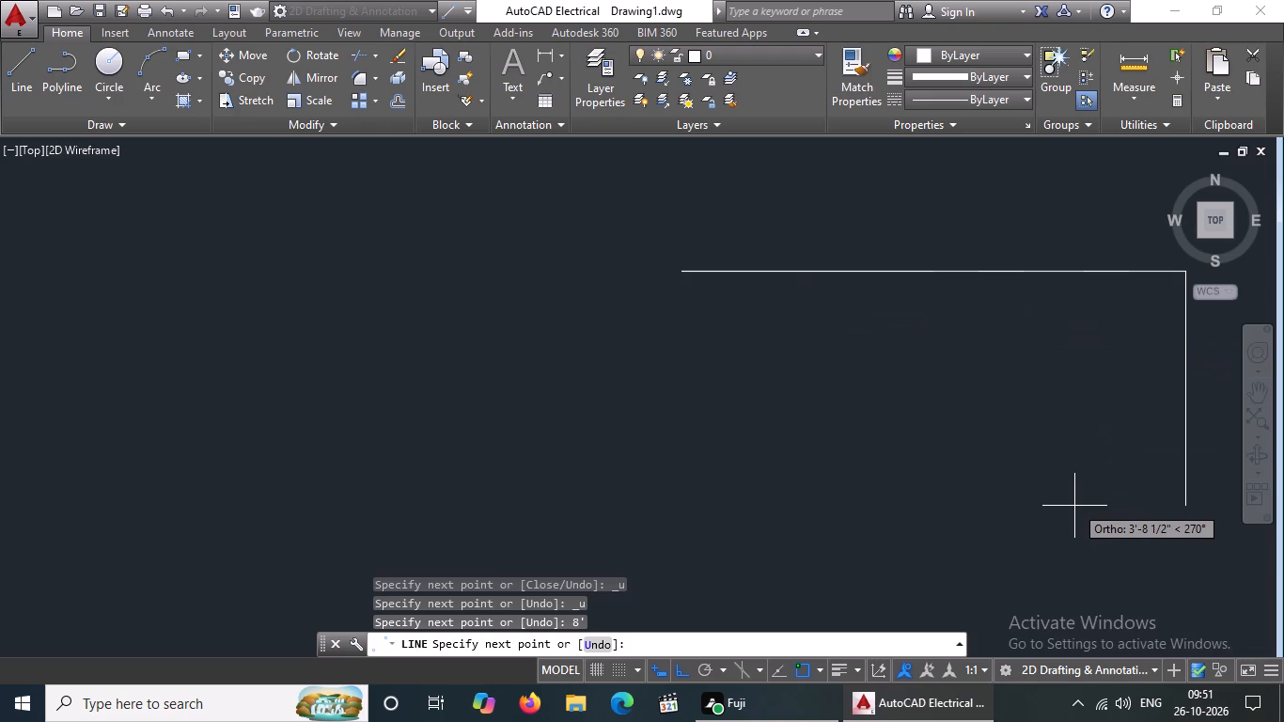
key("space")
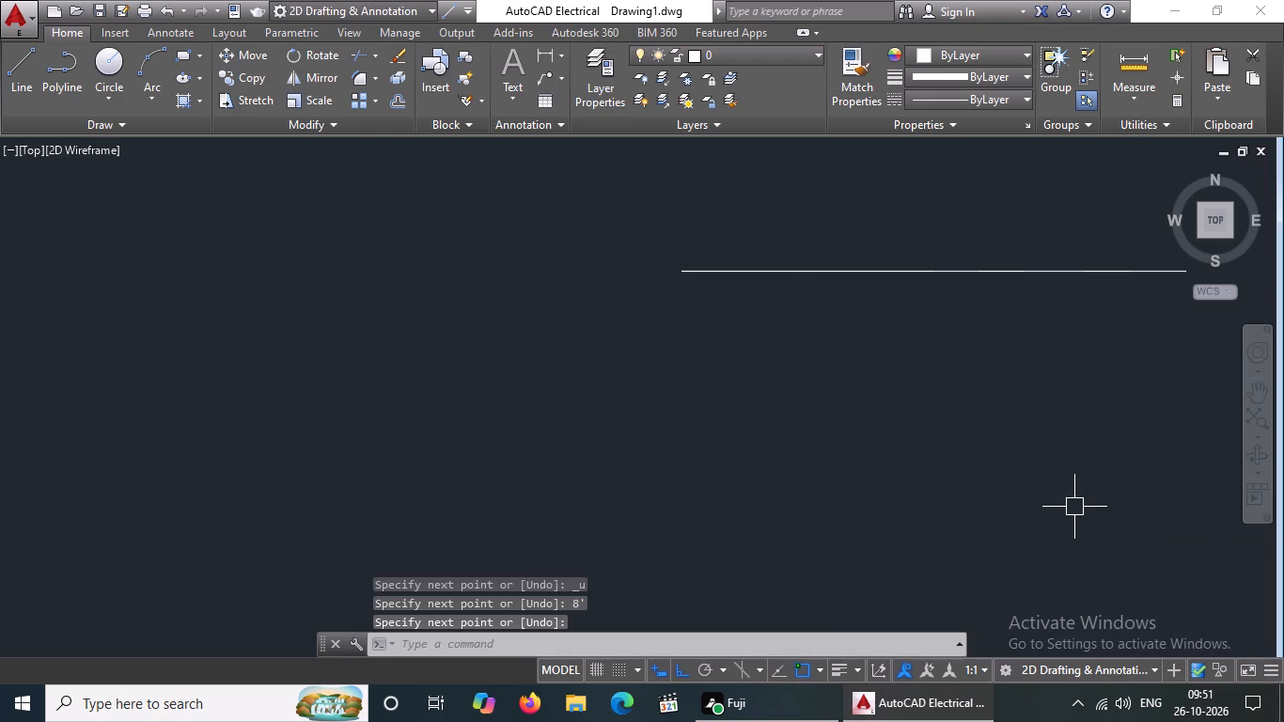
key("Escape")
Complete an 8' by 6' rectangle with lines from the 8' line's right end: 6' down, 8' left and 6' up.
scroll(875, 426, "down", 4)
middle_click_drag(986, 397, 564, 397)
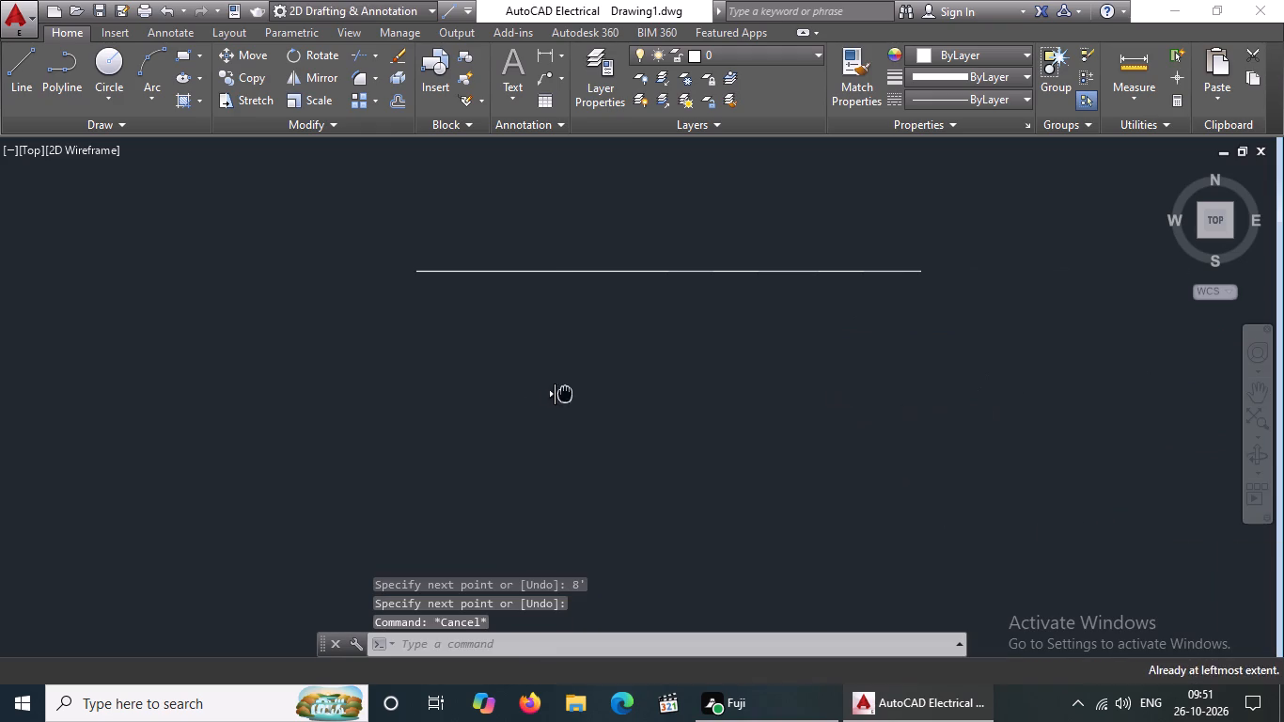
middle_click_drag(564, 397, 559, 397)
left_click(26, 87)
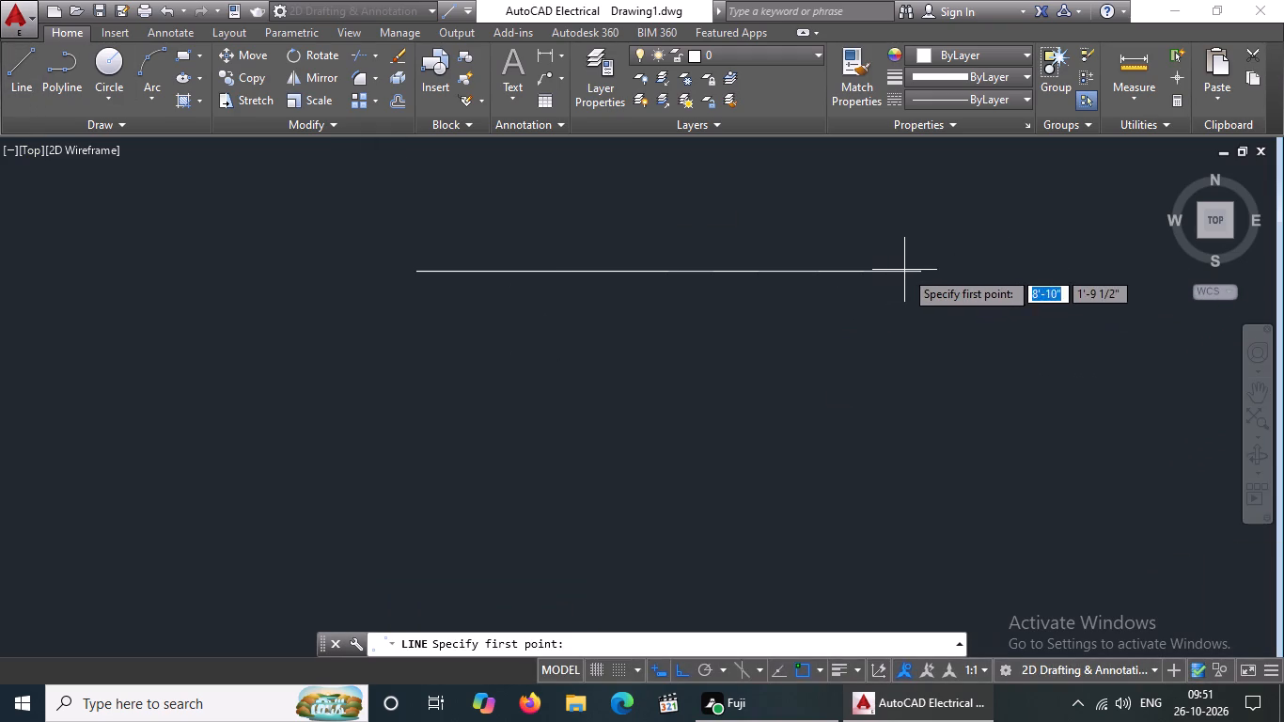
left_click(917, 272)
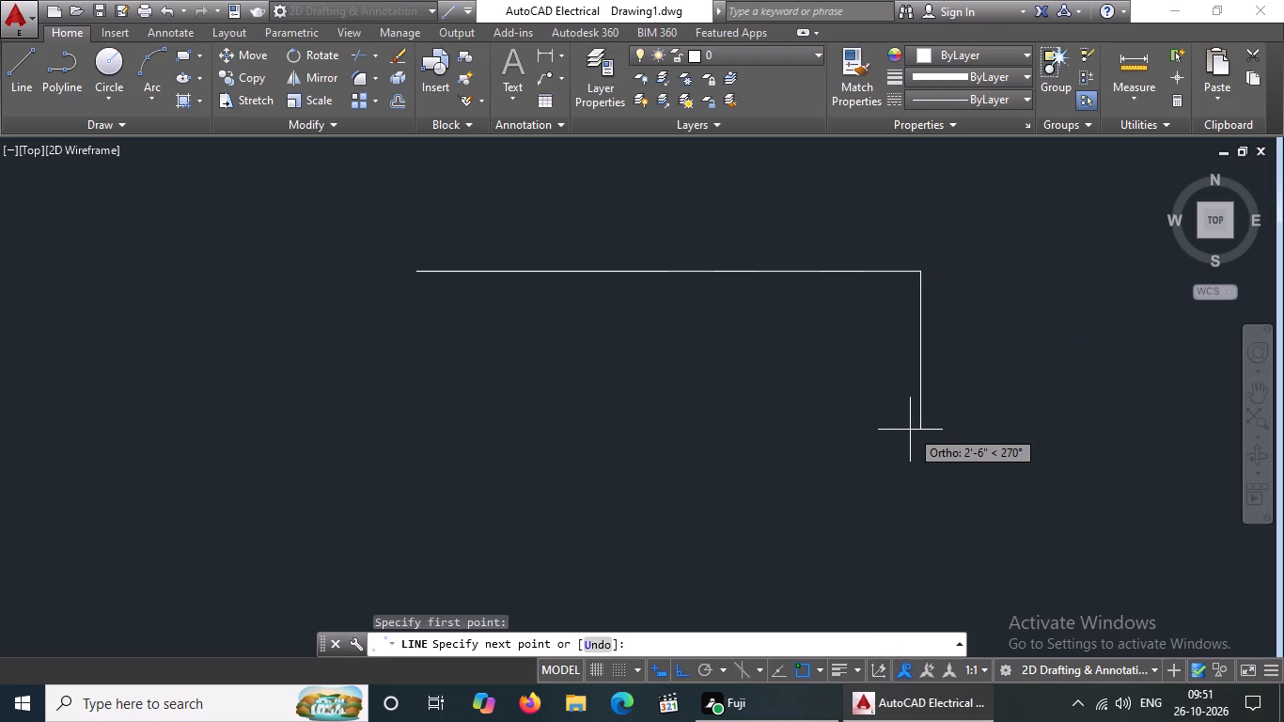
key("6")
key("apostrophe")
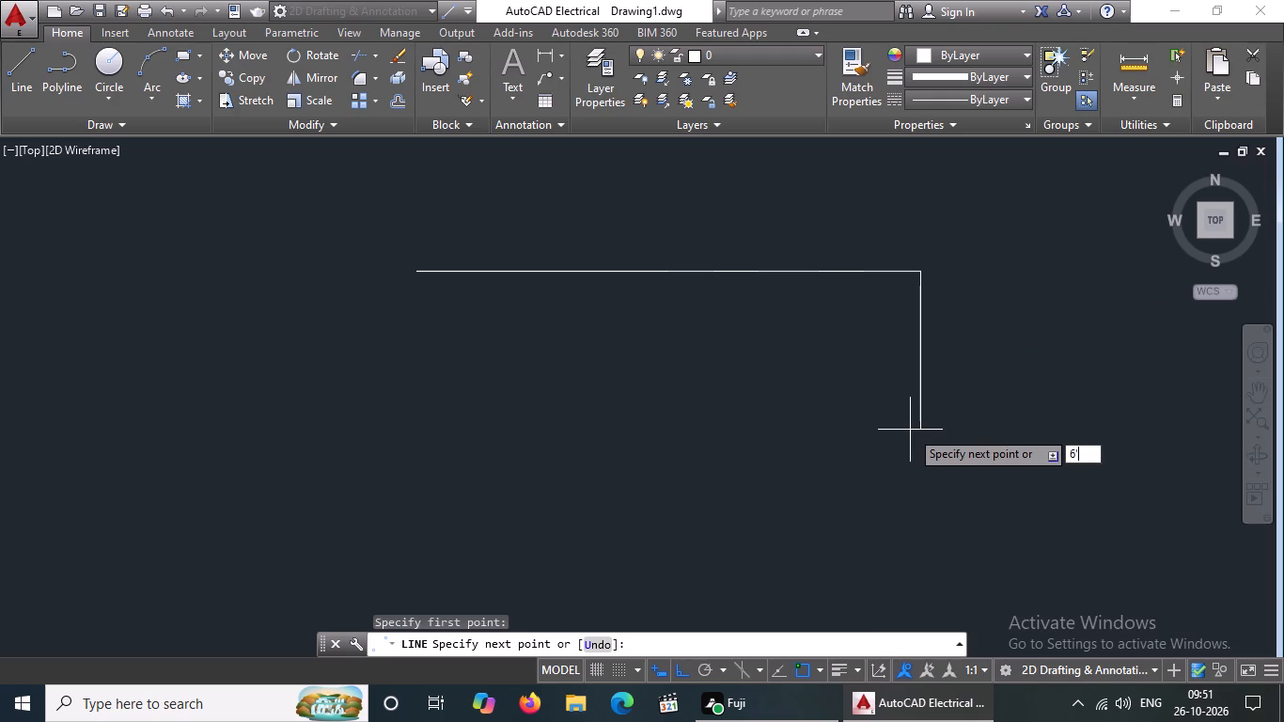
key("Return")
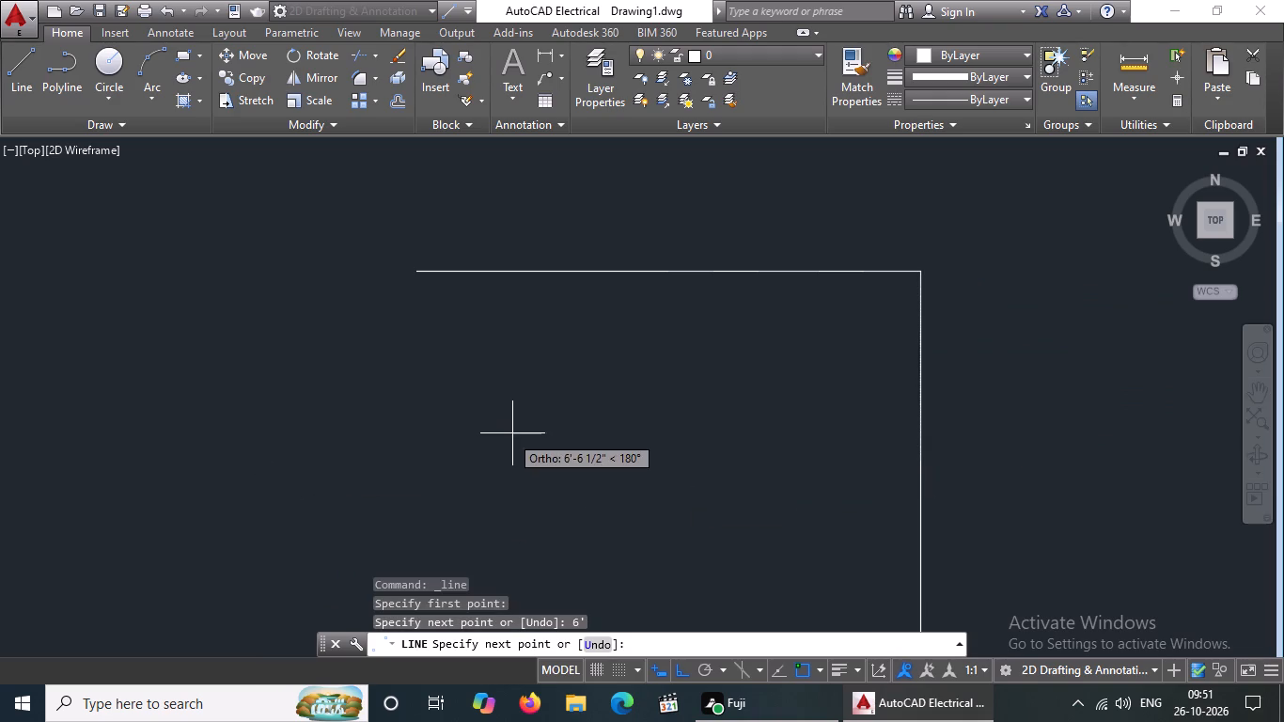
type("8'")
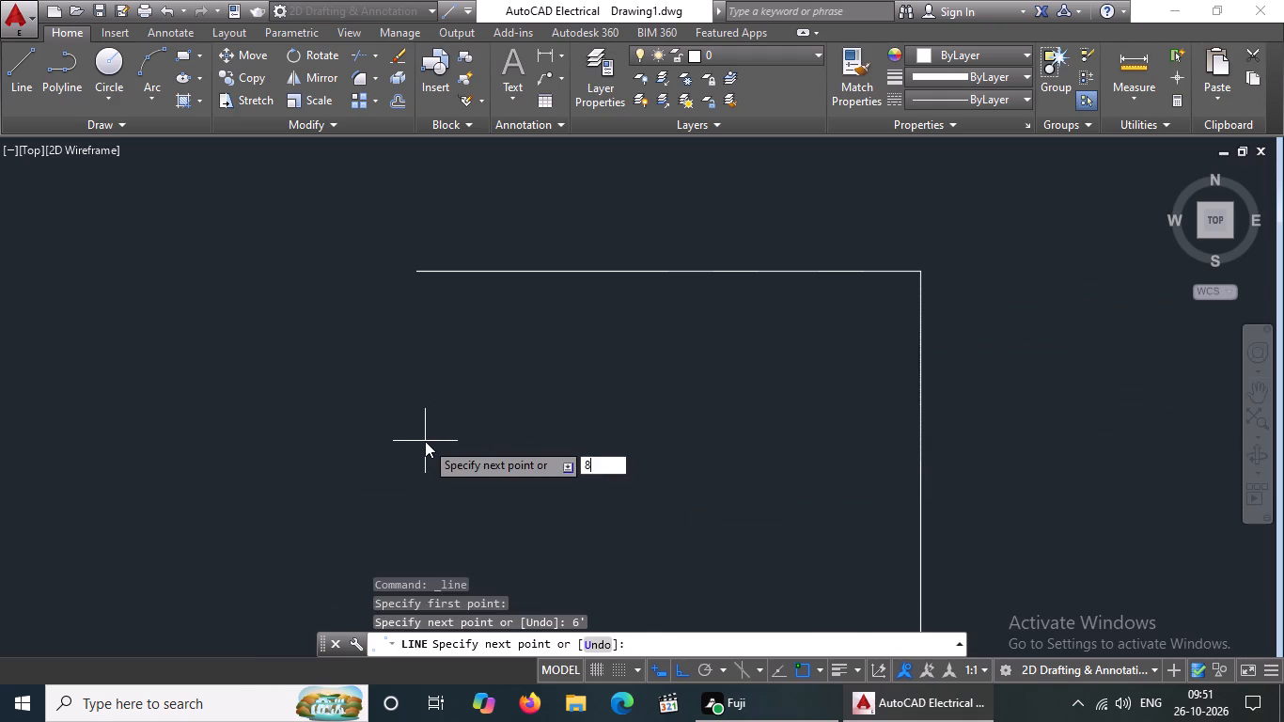
key("Return")
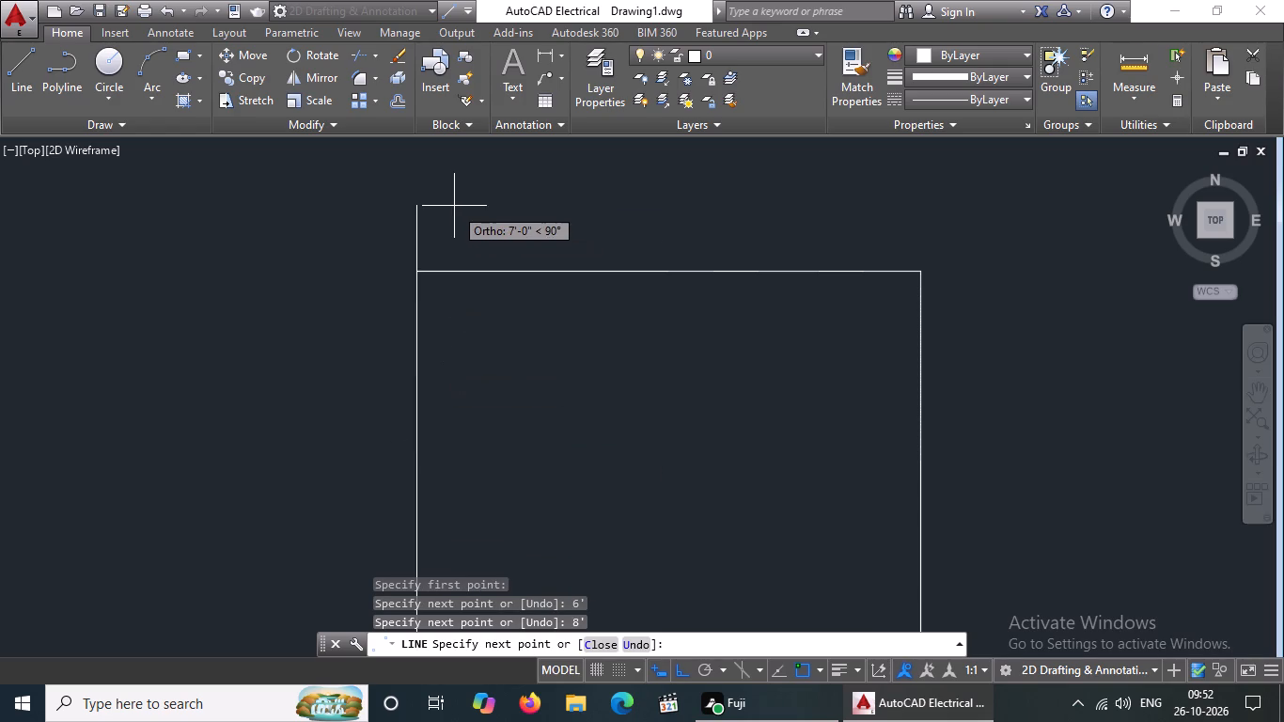
key("6")
key("apostrophe")
key("Return")
key("Return")
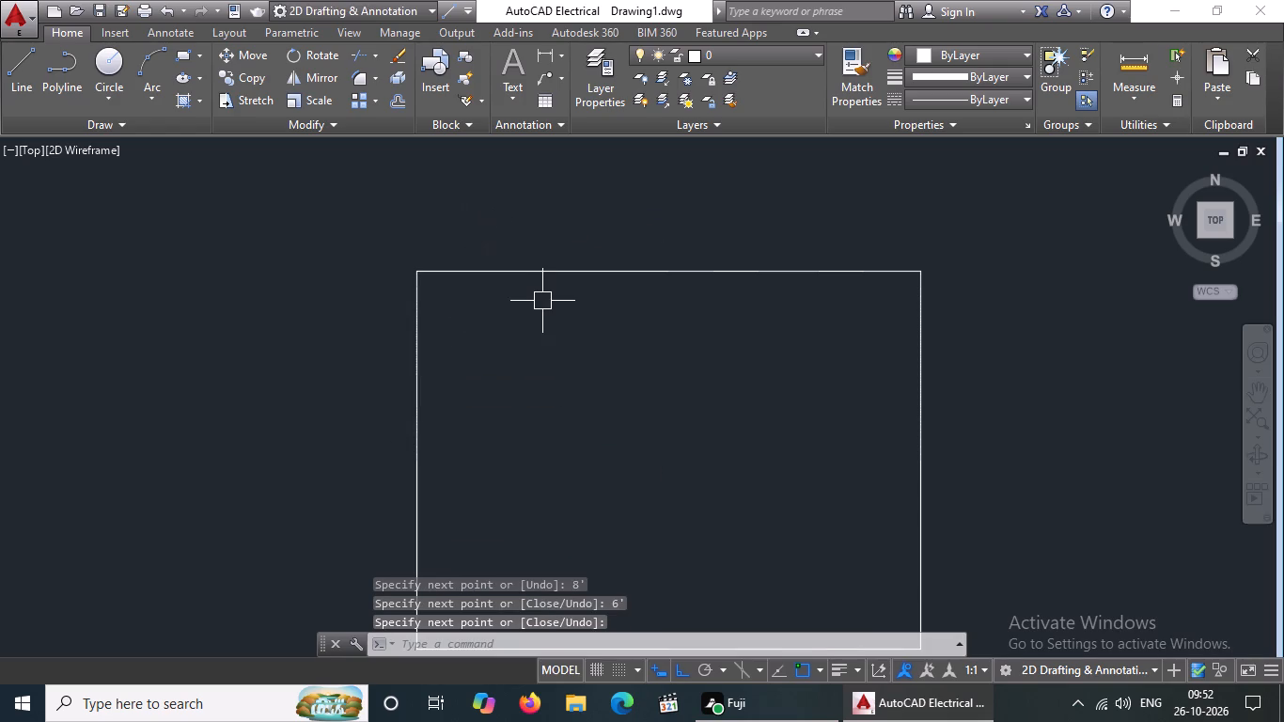
Zoom to All and bring the whole 8' by 6' rectangle into view.
scroll(543, 301, "down", 5)
middle_click_drag(543, 296, 487, 209)
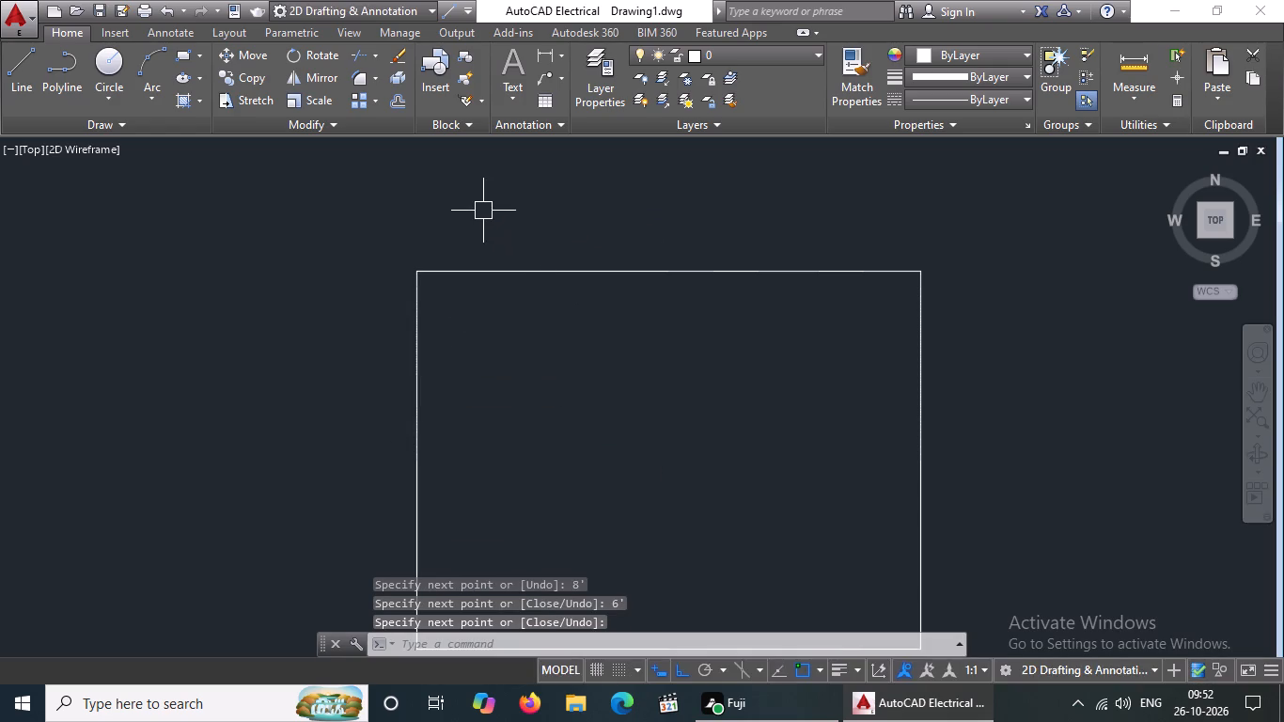
scroll(497, 238, "down", 2)
scroll(552, 312, "down", 4)
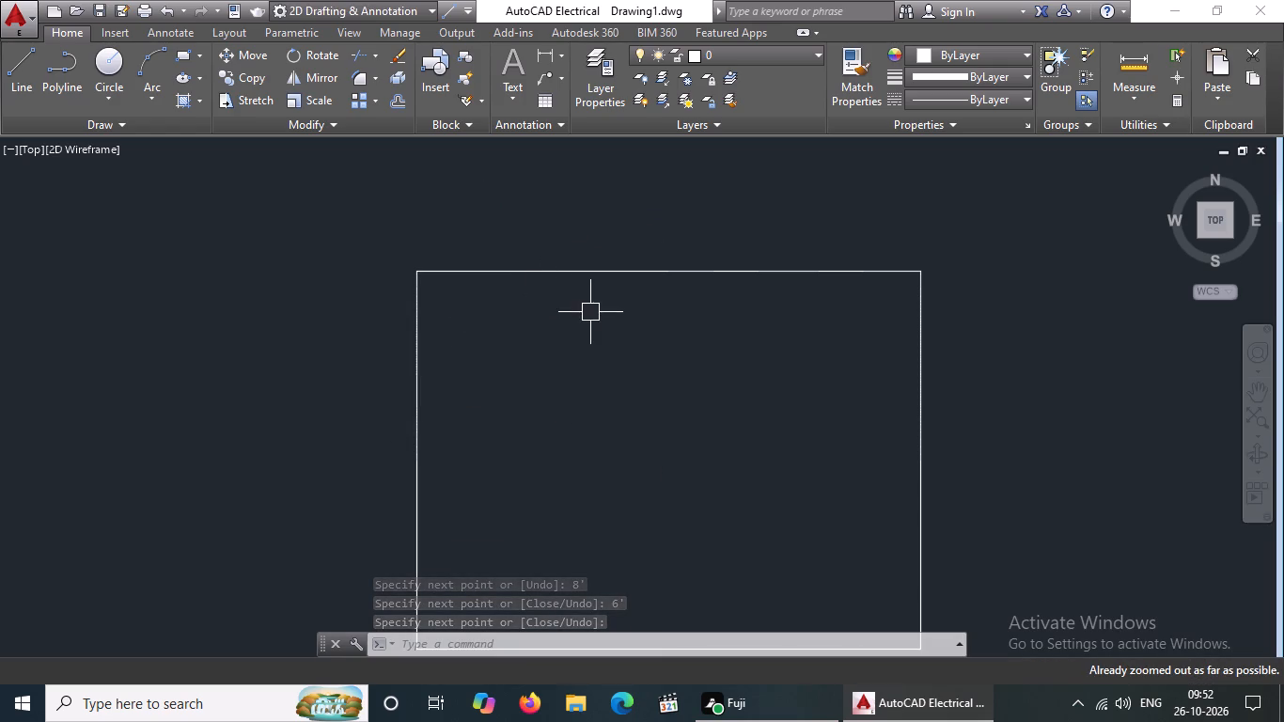
scroll(588, 309, "up", 1)
middle_click_drag(588, 309, 439, 232)
scroll(437, 232, "down", 8)
key("Escape")
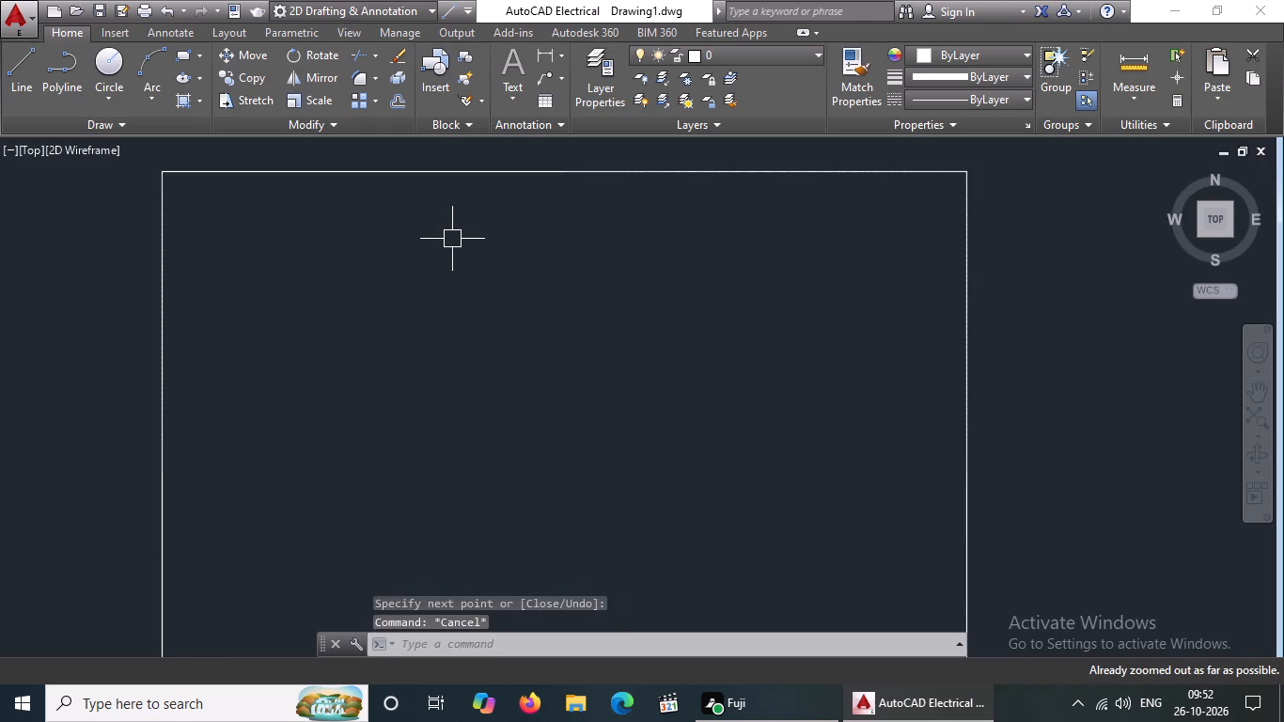
type("z a")
key("space")
scroll(452, 240, "down", 5)
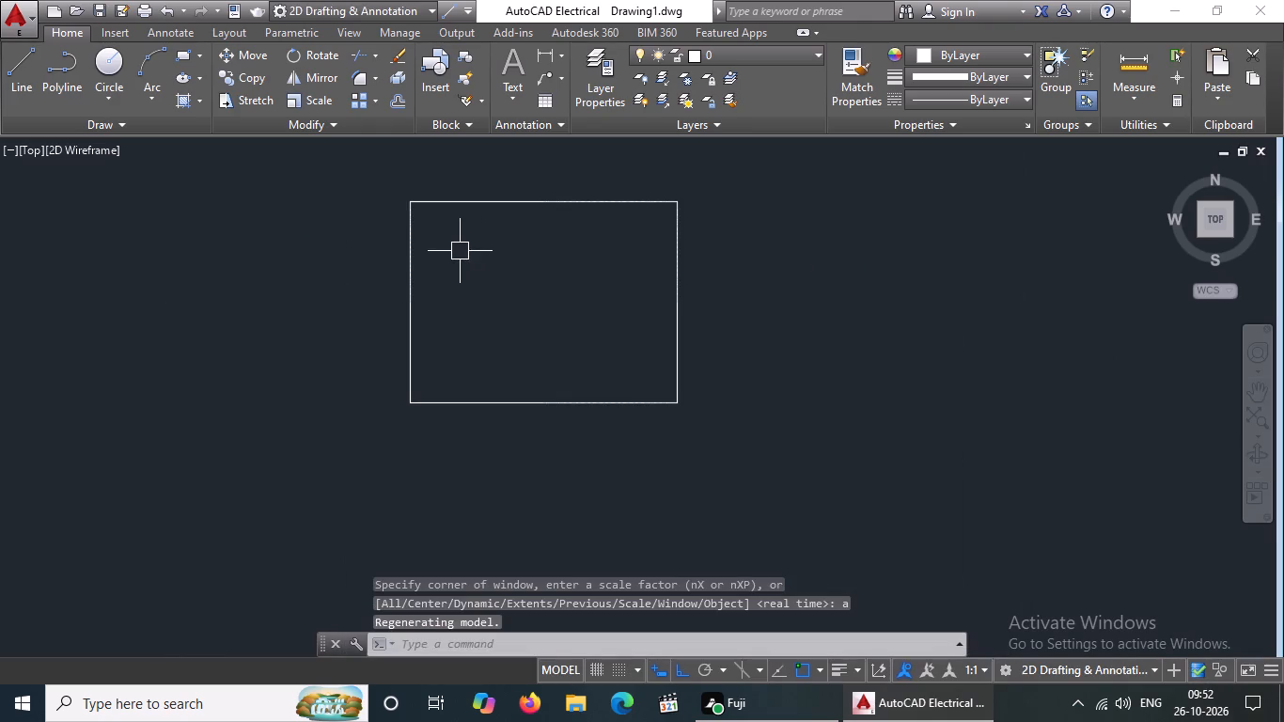
middle_click_drag(499, 256, 468, 250)
key("Escape")
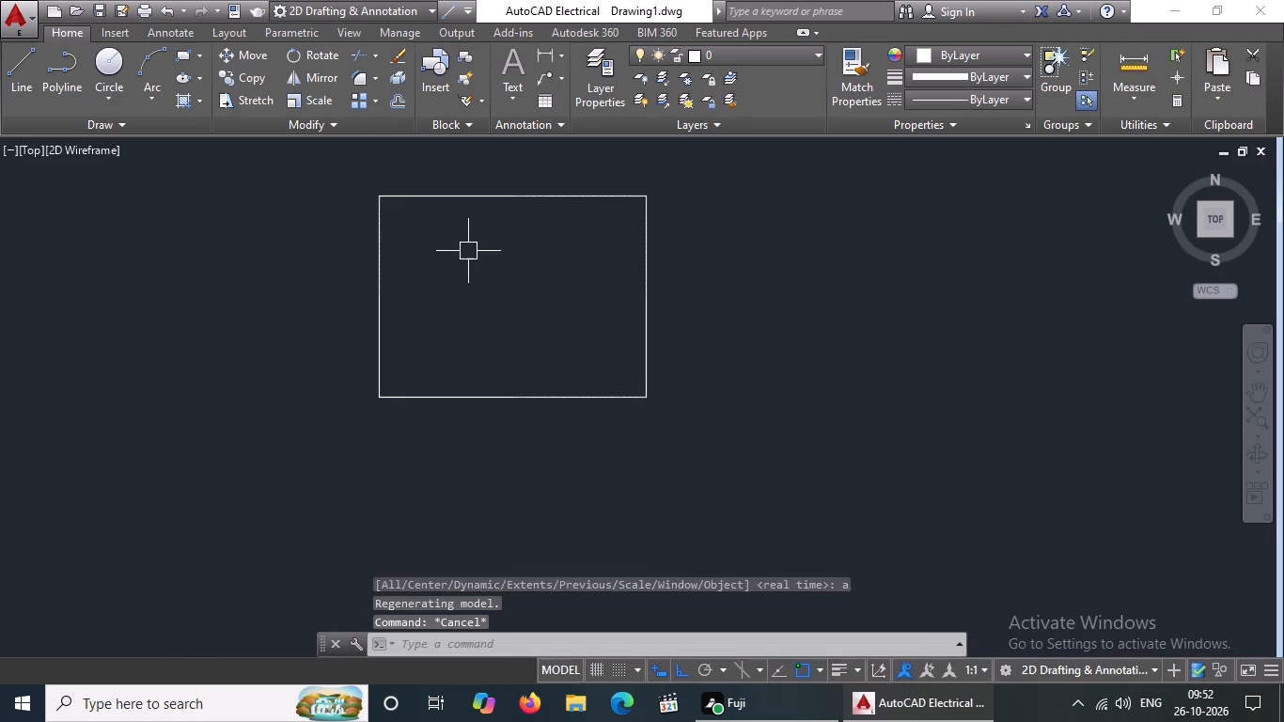
Offset all four sides of the 8' by 6' rectangle outward by 9".
key("o")
key("Return")
key("9")
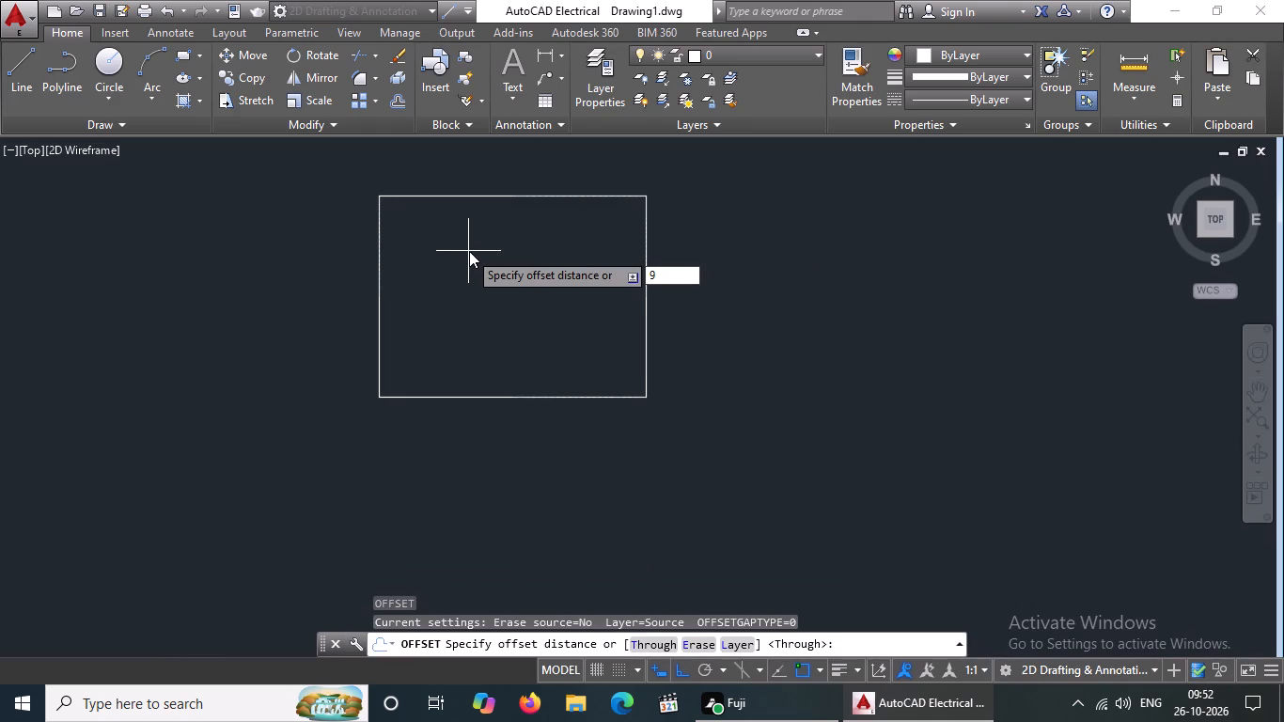
key("shift+quotedbl")
key("Return")
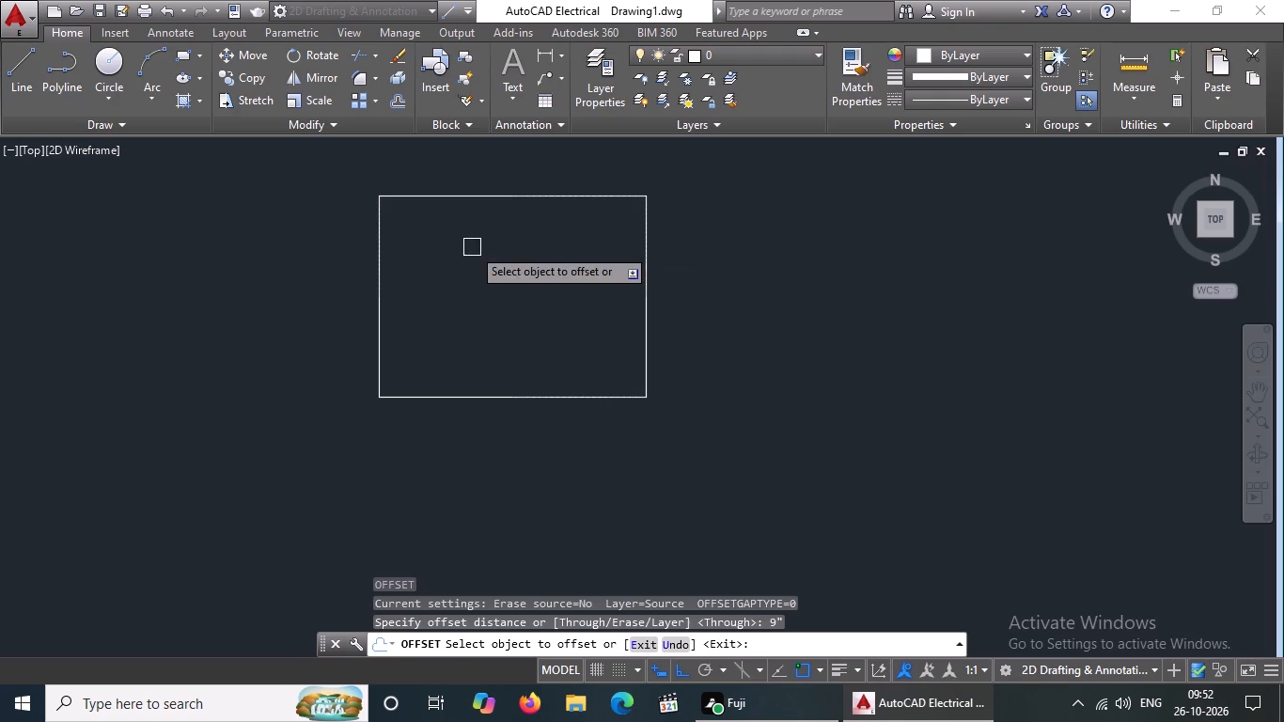
left_click(504, 198)
left_click(504, 175)
left_click(369, 275)
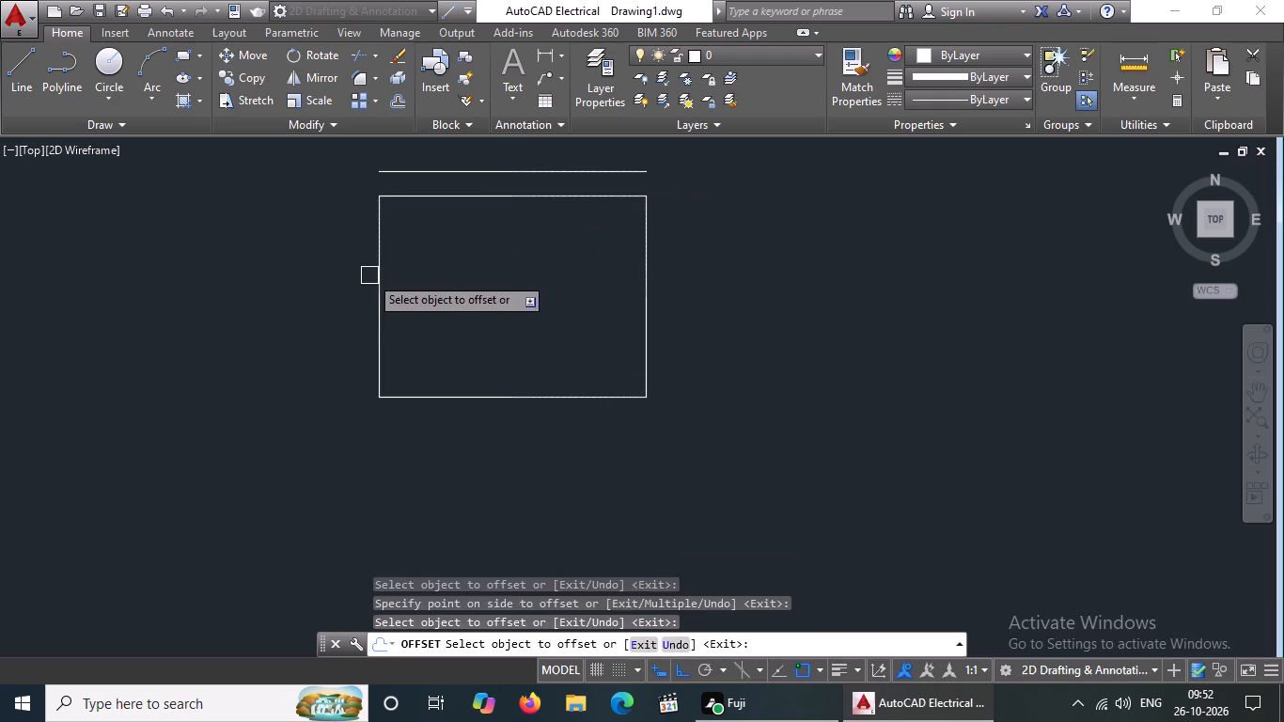
left_click_drag(300, 291, 324, 295)
left_click(382, 299)
left_click_drag(316, 327, 332, 329)
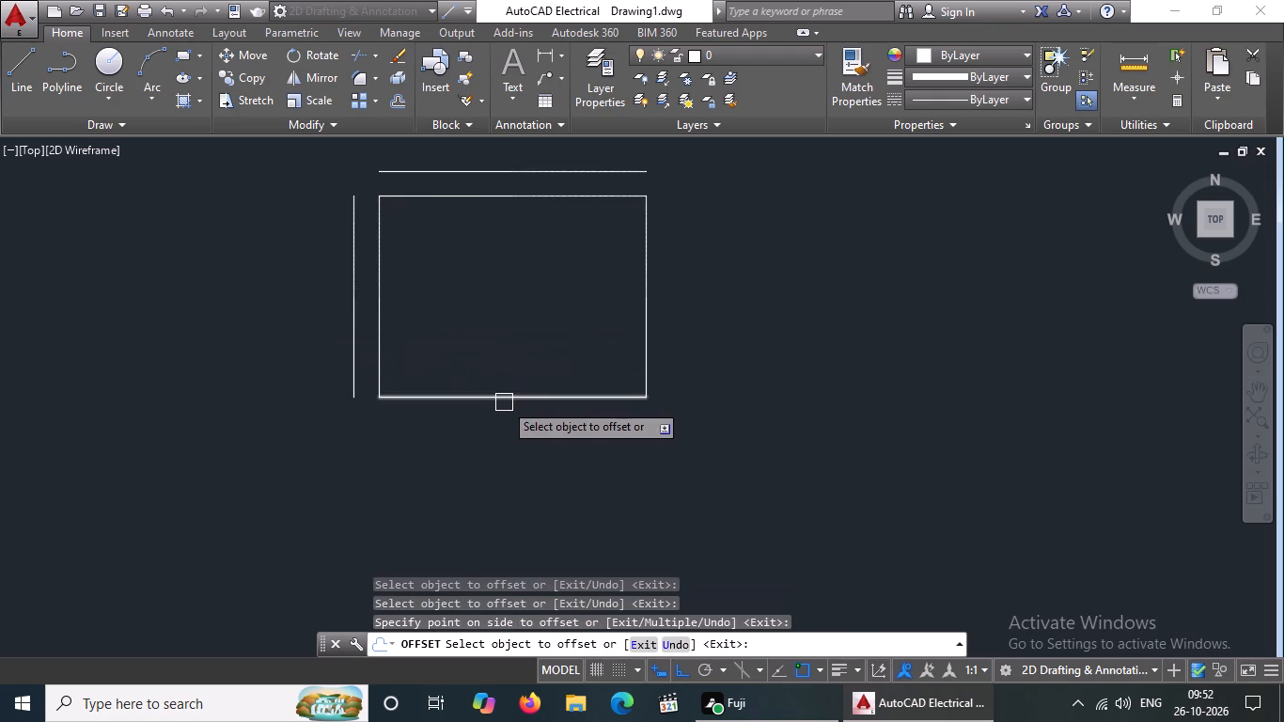
left_click(504, 402)
left_click_drag(503, 420, 527, 411)
left_click_drag(642, 305, 654, 298)
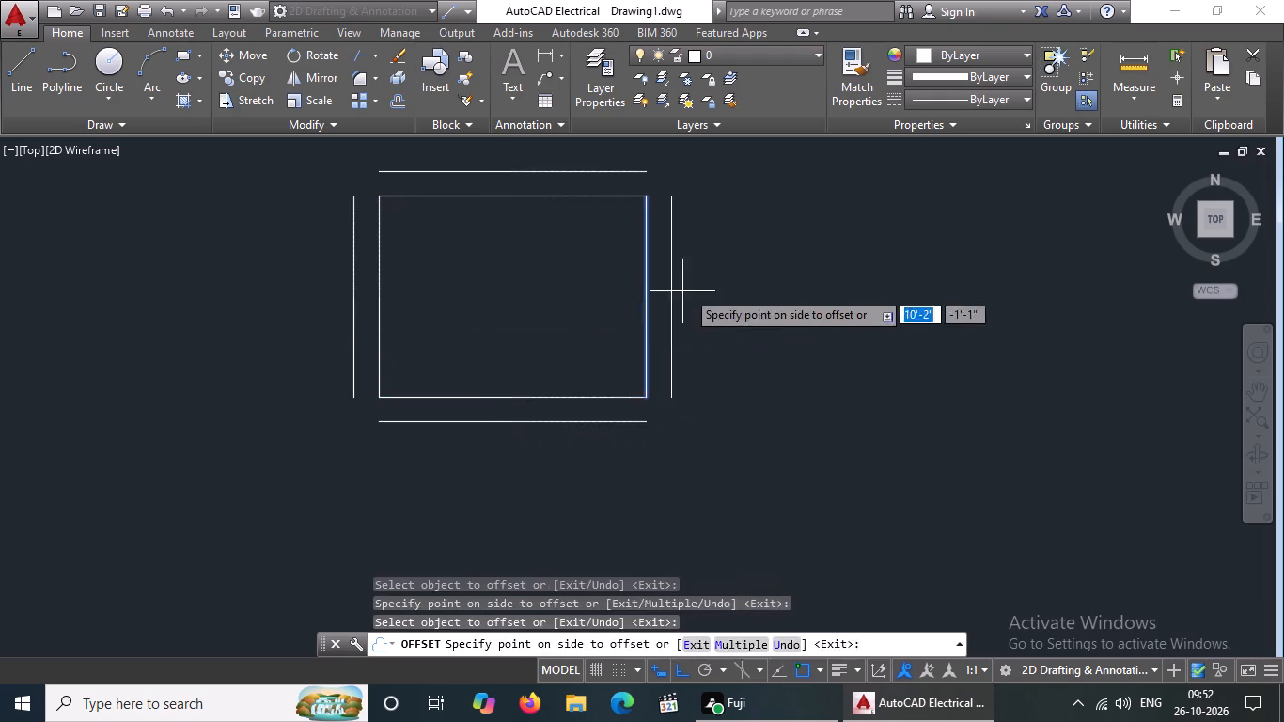
left_click(689, 290)
key("Escape")
Draw lines from the upper end of the right-hand offset line: 12' right, 6' down and 12' back left, forming an adjoining rectangle.
key("l")
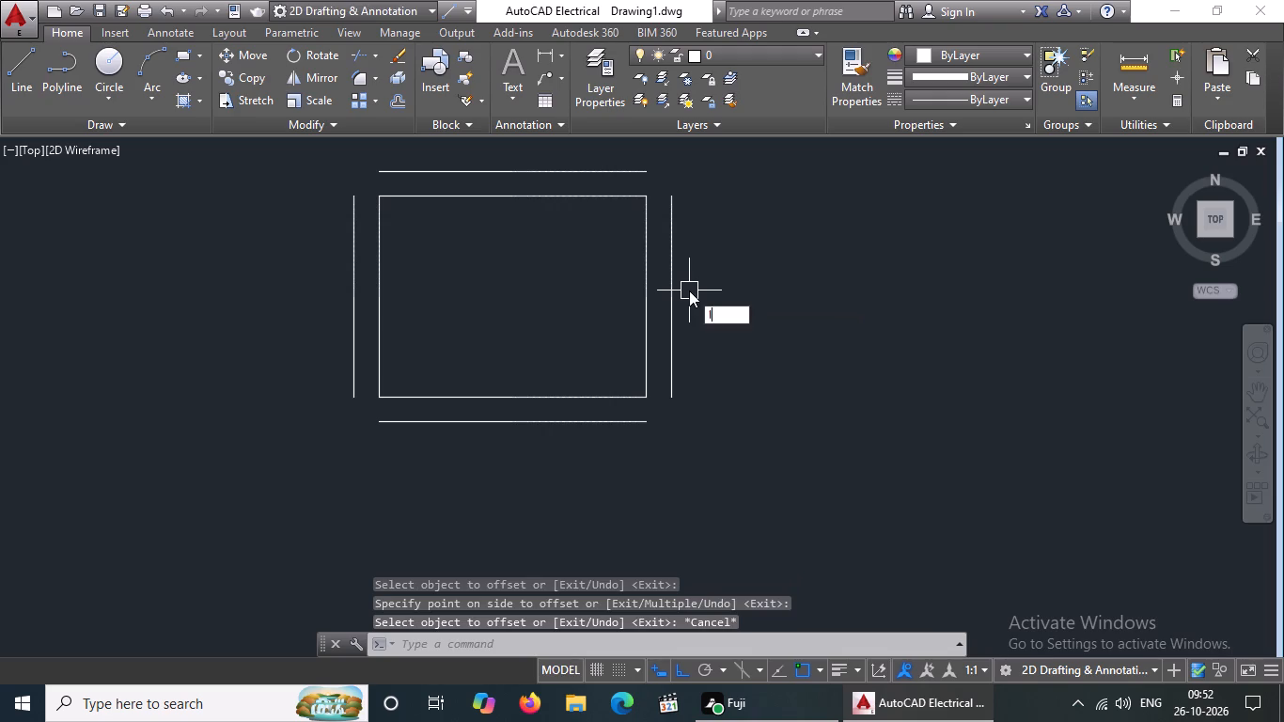
key("Return")
left_click_drag(672, 199, 744, 212)
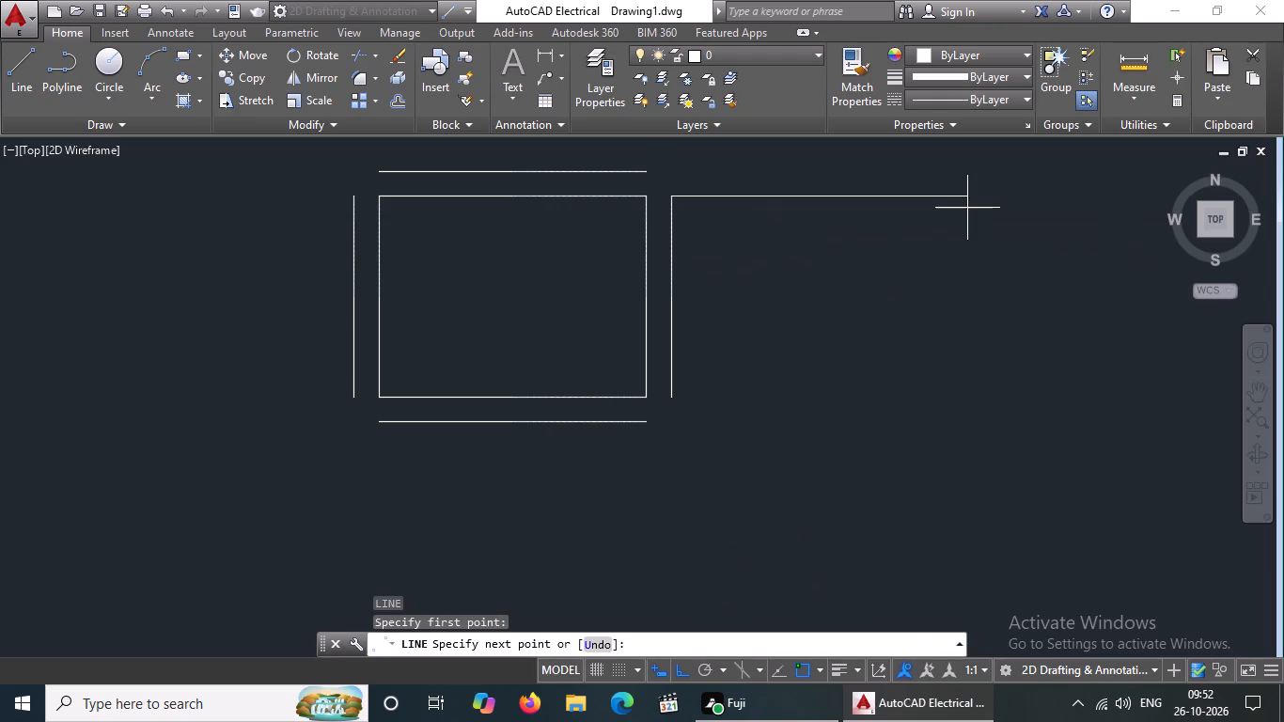
type("12")
key("apostrophe")
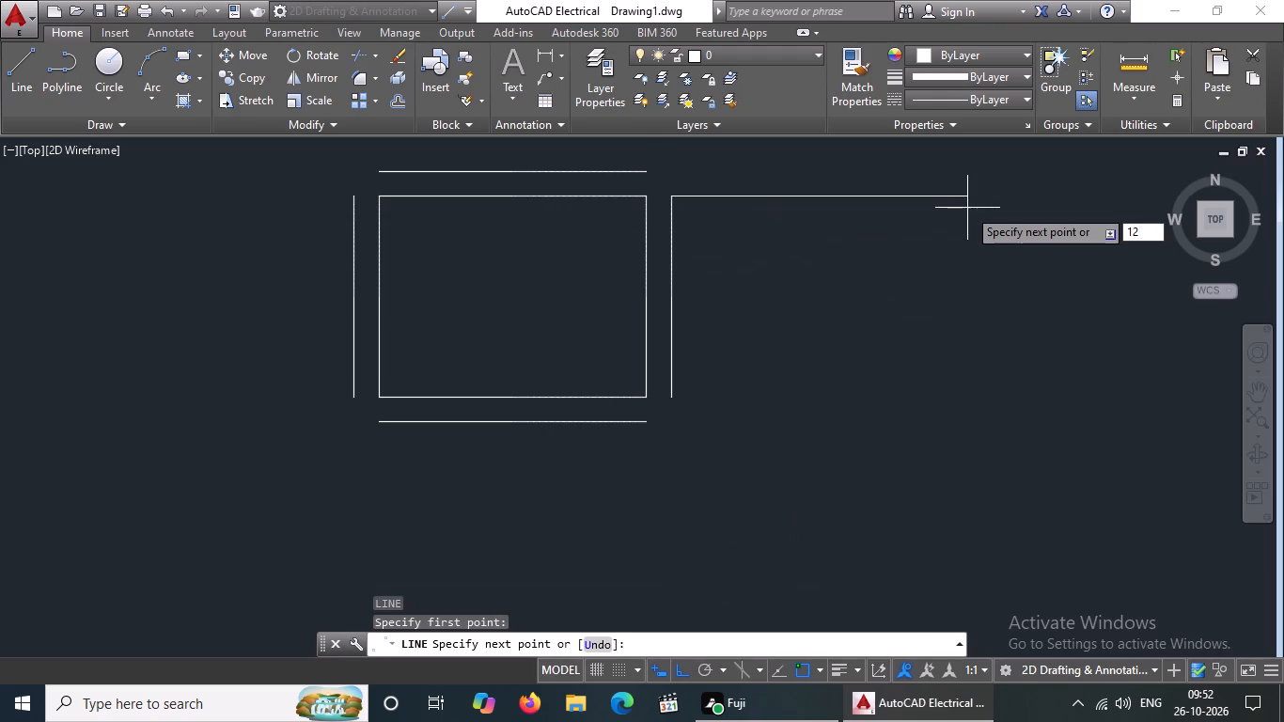
key("Return")
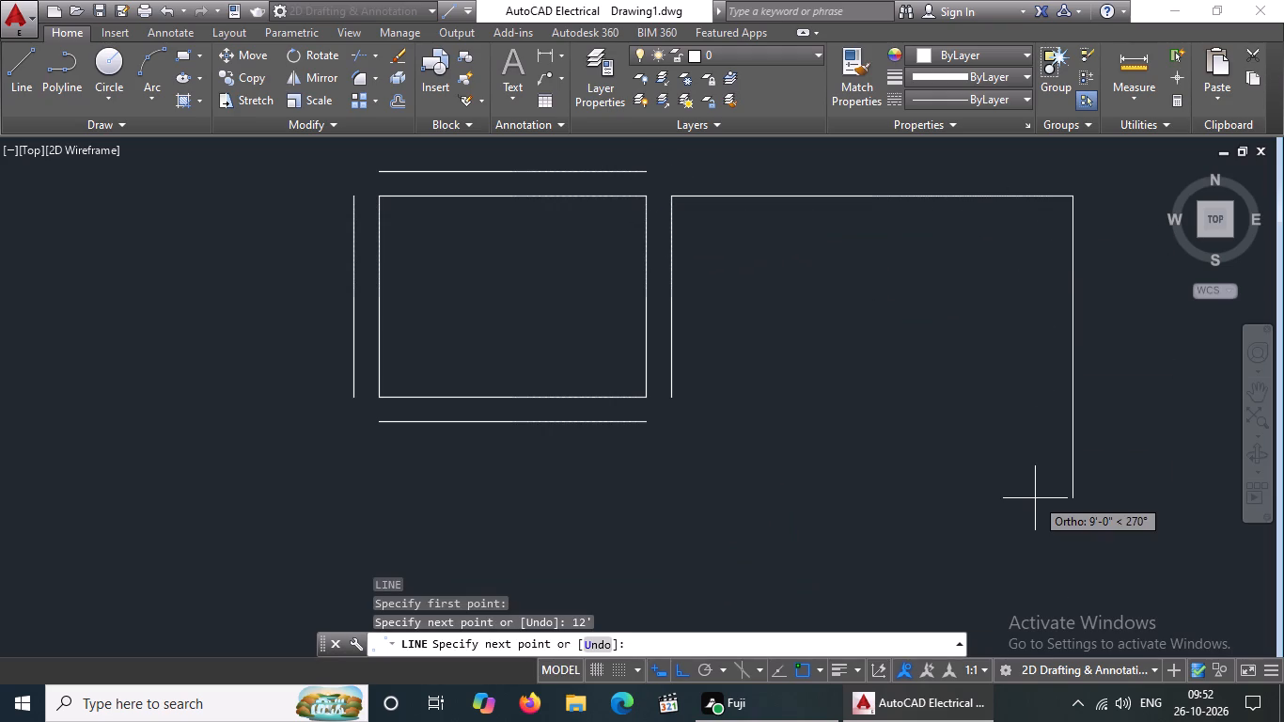
type("6'")
key("Return")
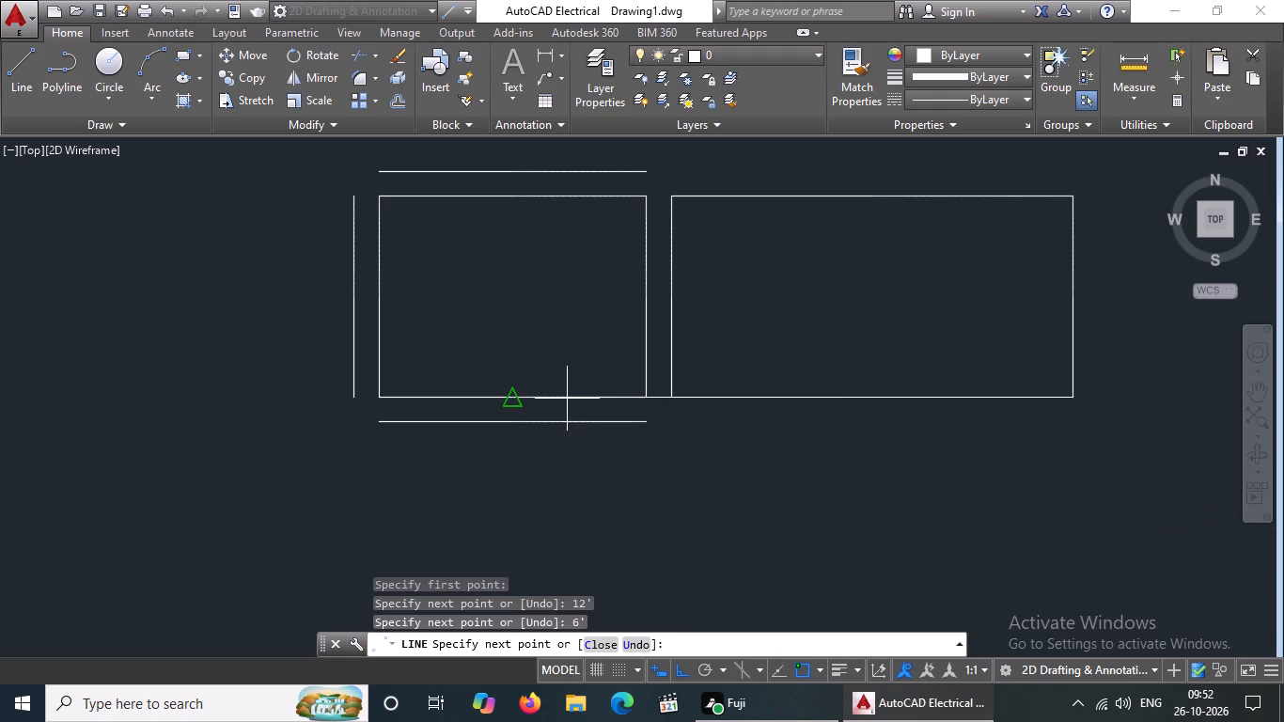
type("12'")
key("Return")
key("Return")
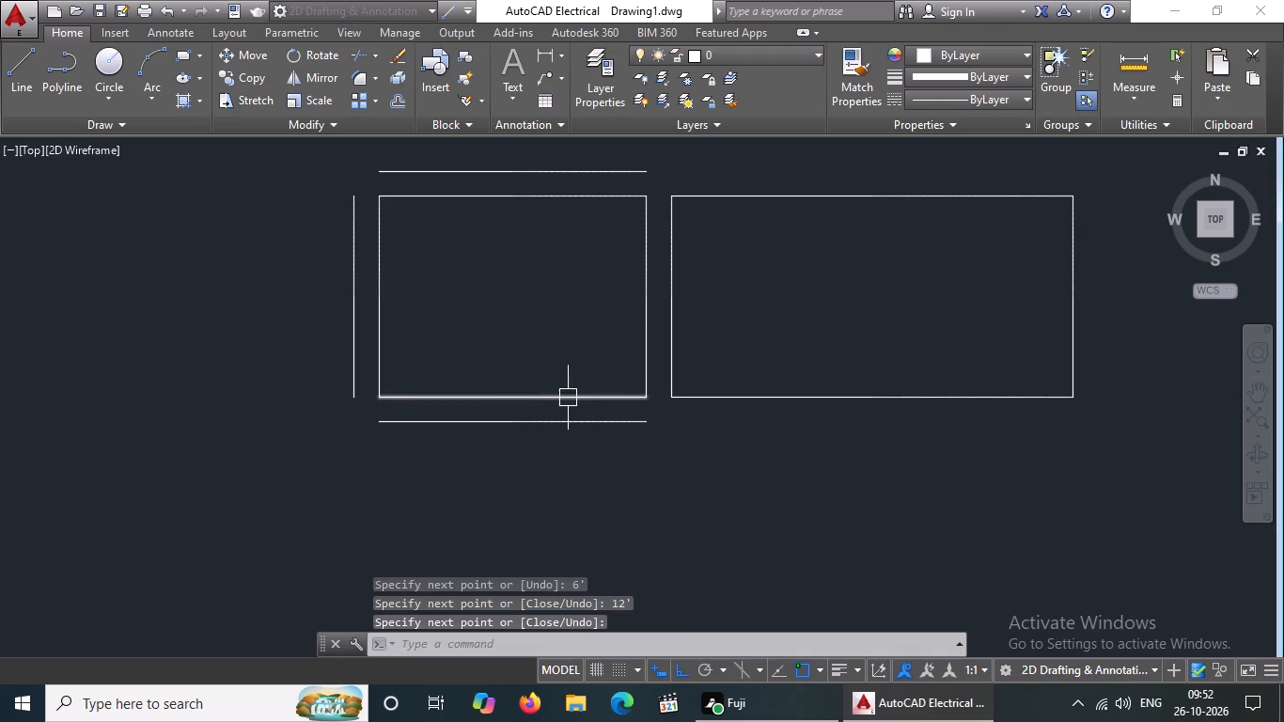
key("Escape")
Offset the top, bottom and right sides of the 12' by 6' rectangle outward by 9".
key("o")
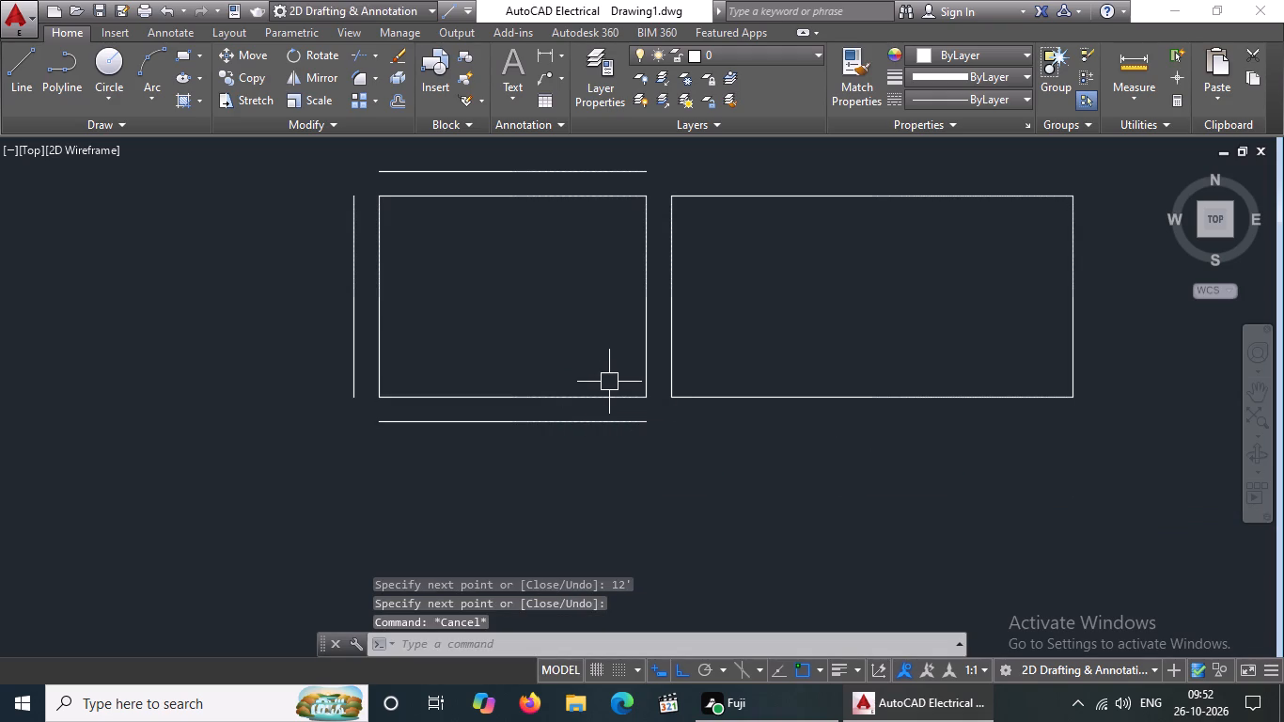
key("Return")
type("9\"")
key("Return")
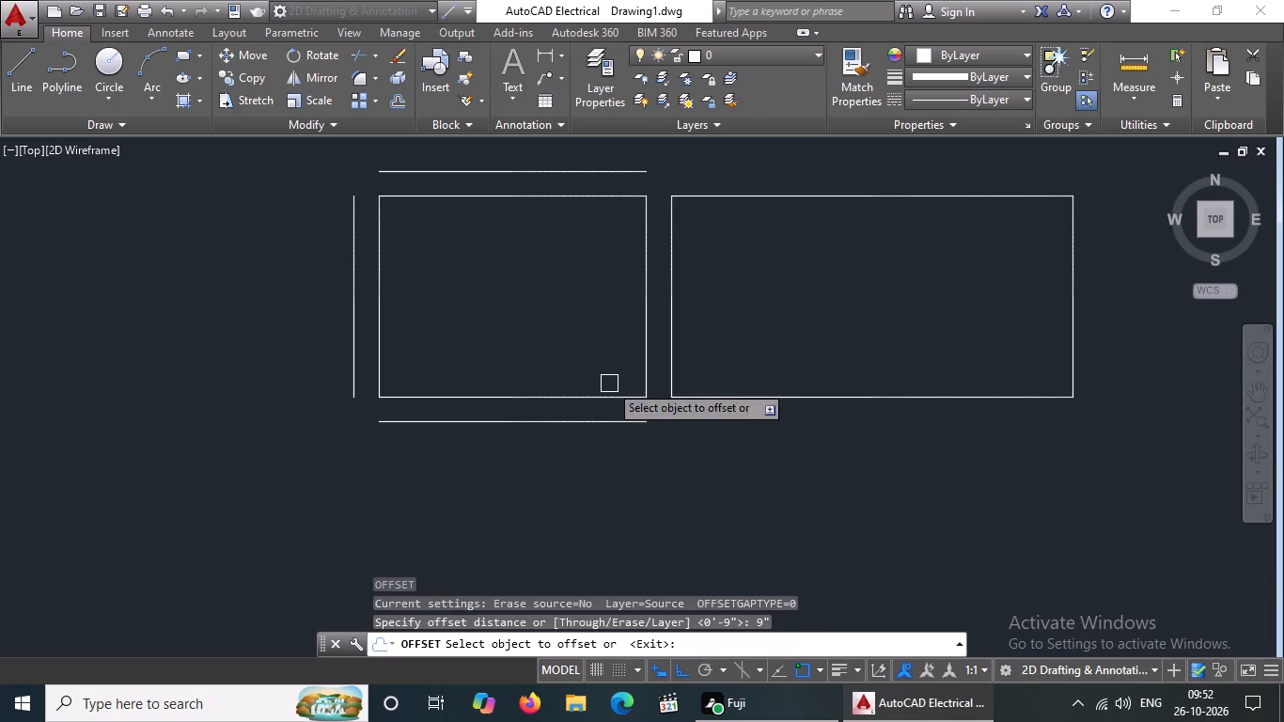
left_click(812, 194)
left_click(814, 161)
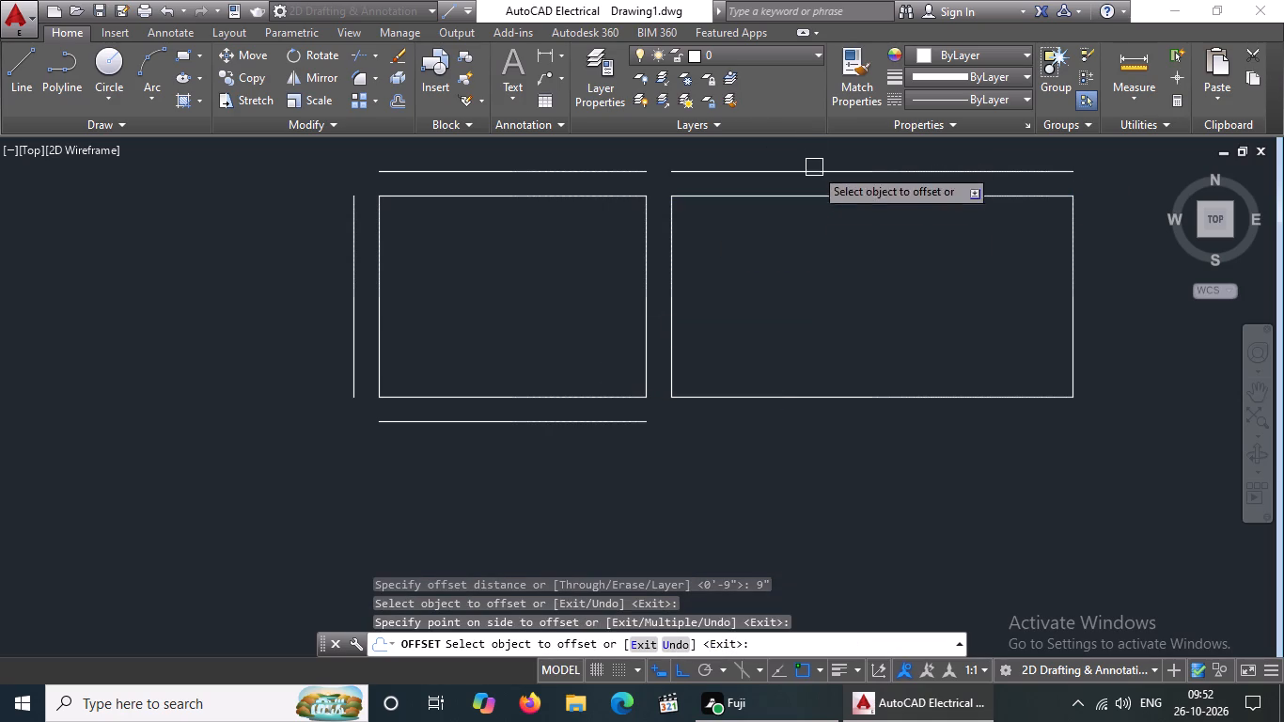
left_click(803, 399)
left_click_drag(798, 494, 827, 459)
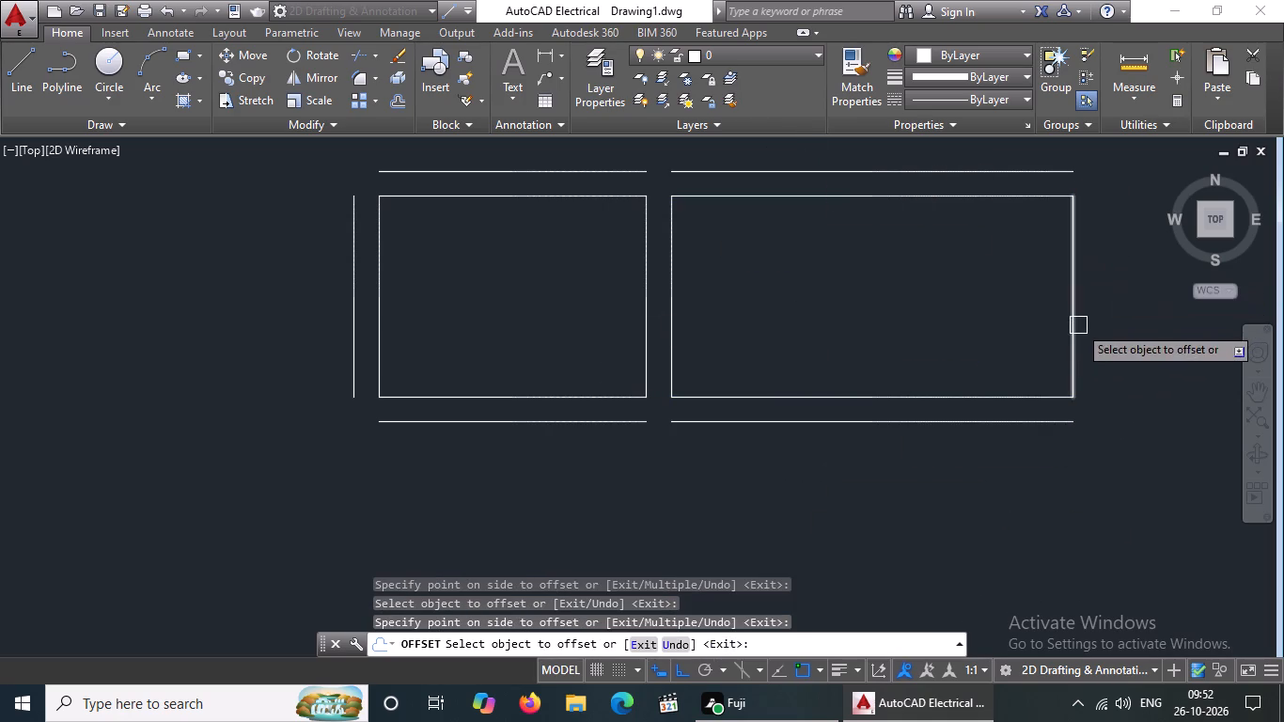
left_click_drag(1078, 325, 1124, 308)
left_click(1139, 307)
middle_click_drag(986, 317, 610, 311)
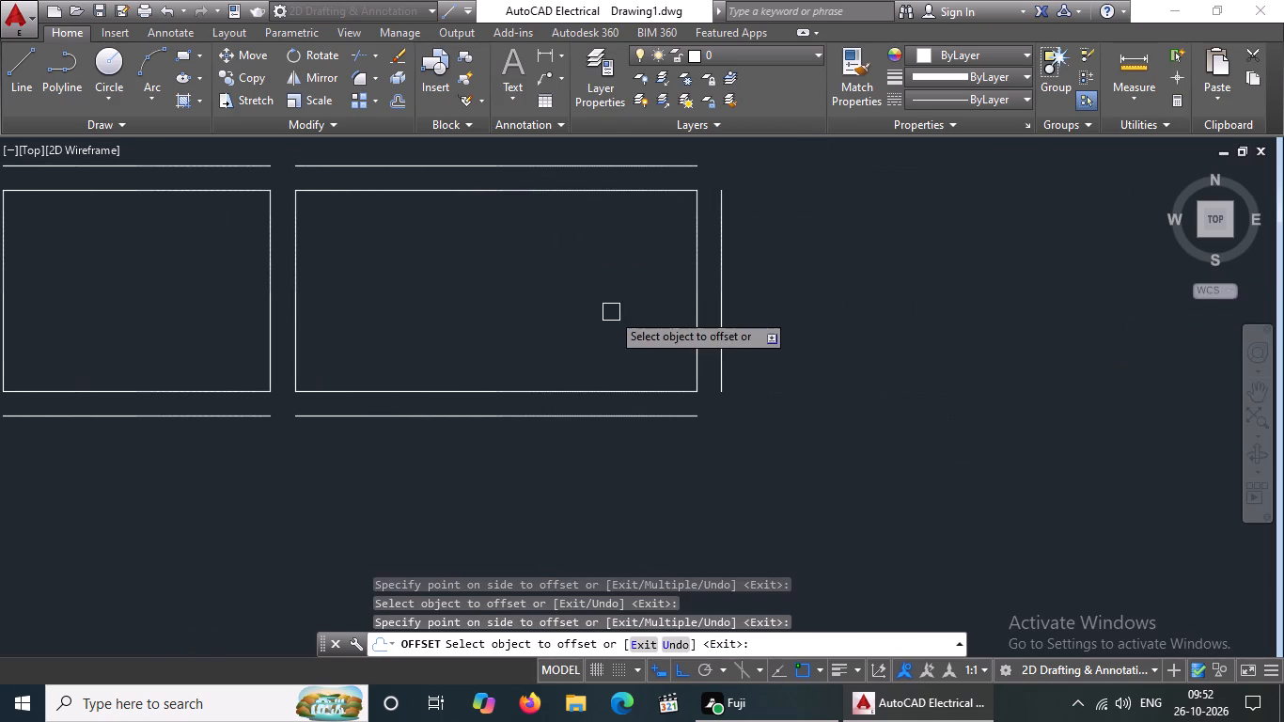
scroll(747, 295, "down", 1)
key("Escape")
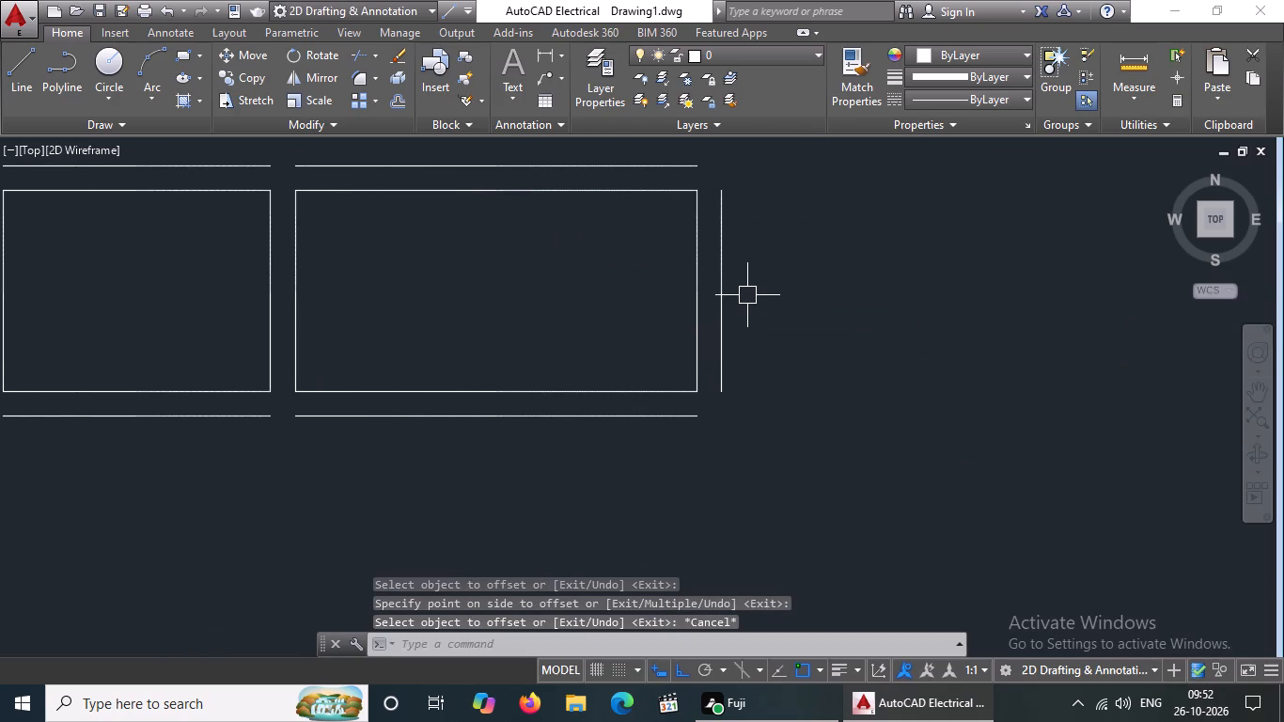
Draw lines from the upper end of the 12' rectangle's right offset line: 8' right, 6' down and 6' back left.
key("l")
key("Return")
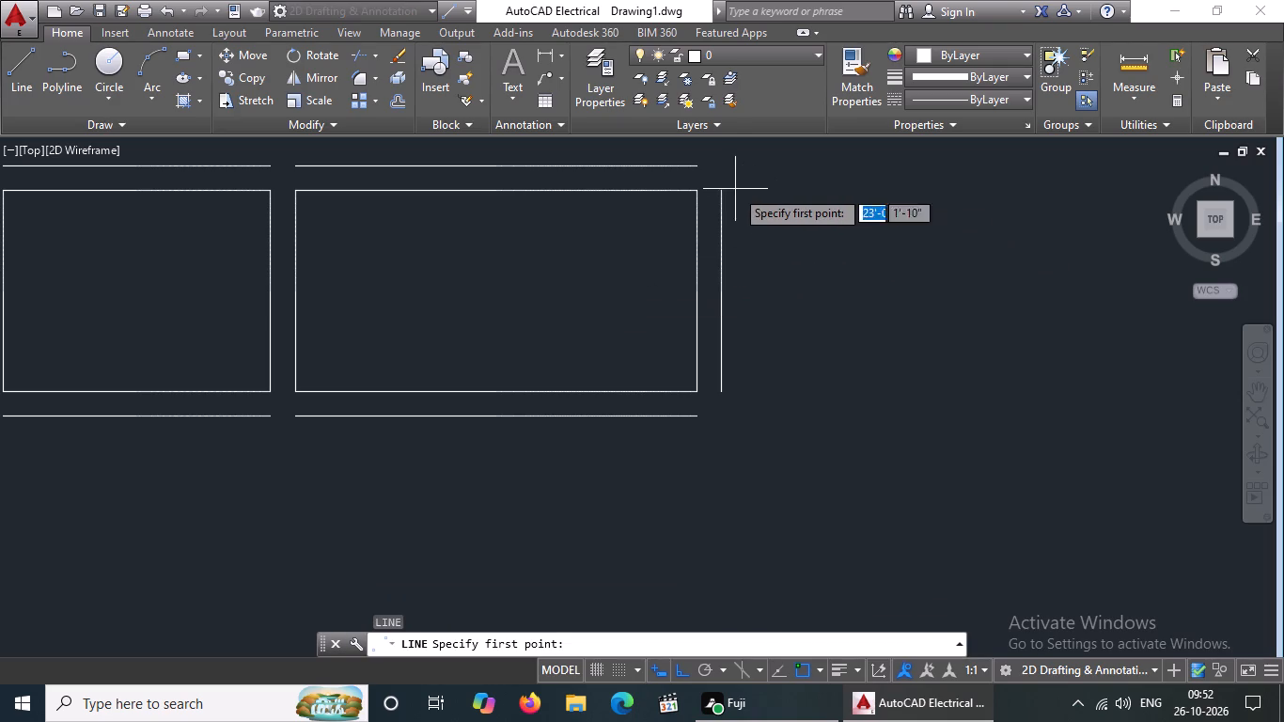
left_click_drag(722, 190, 831, 183)
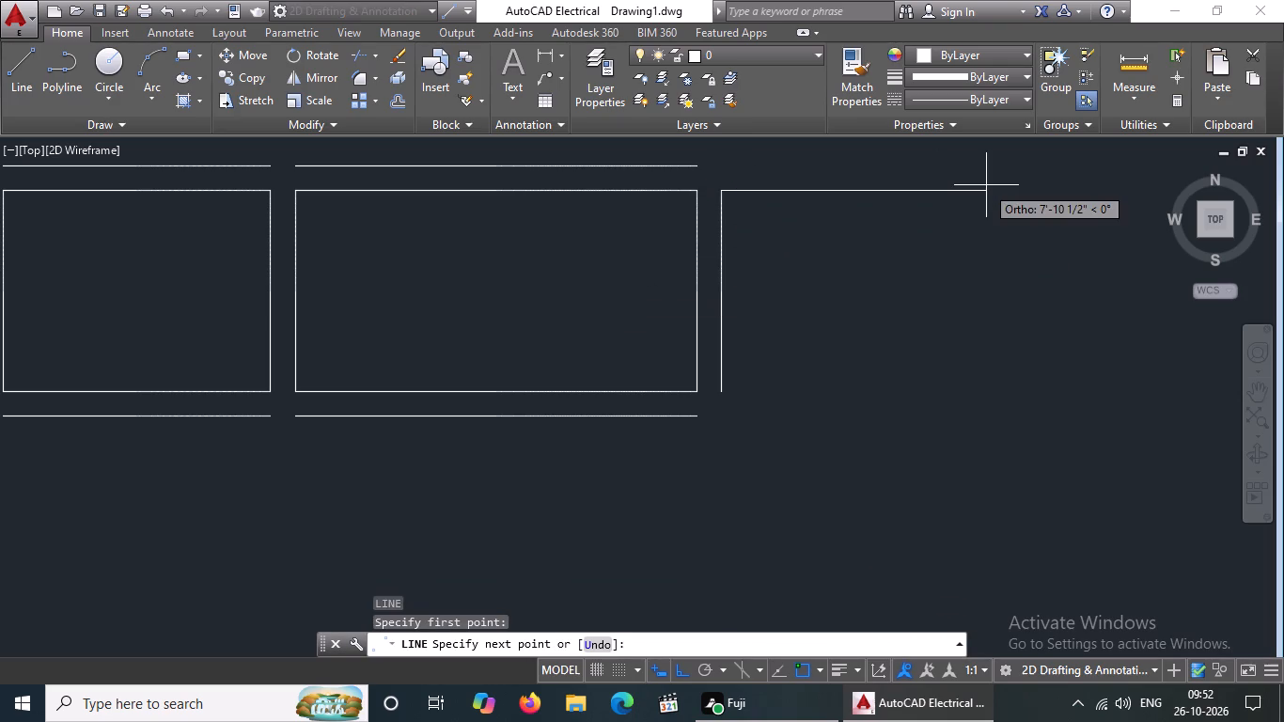
type("8'")
key("Return")
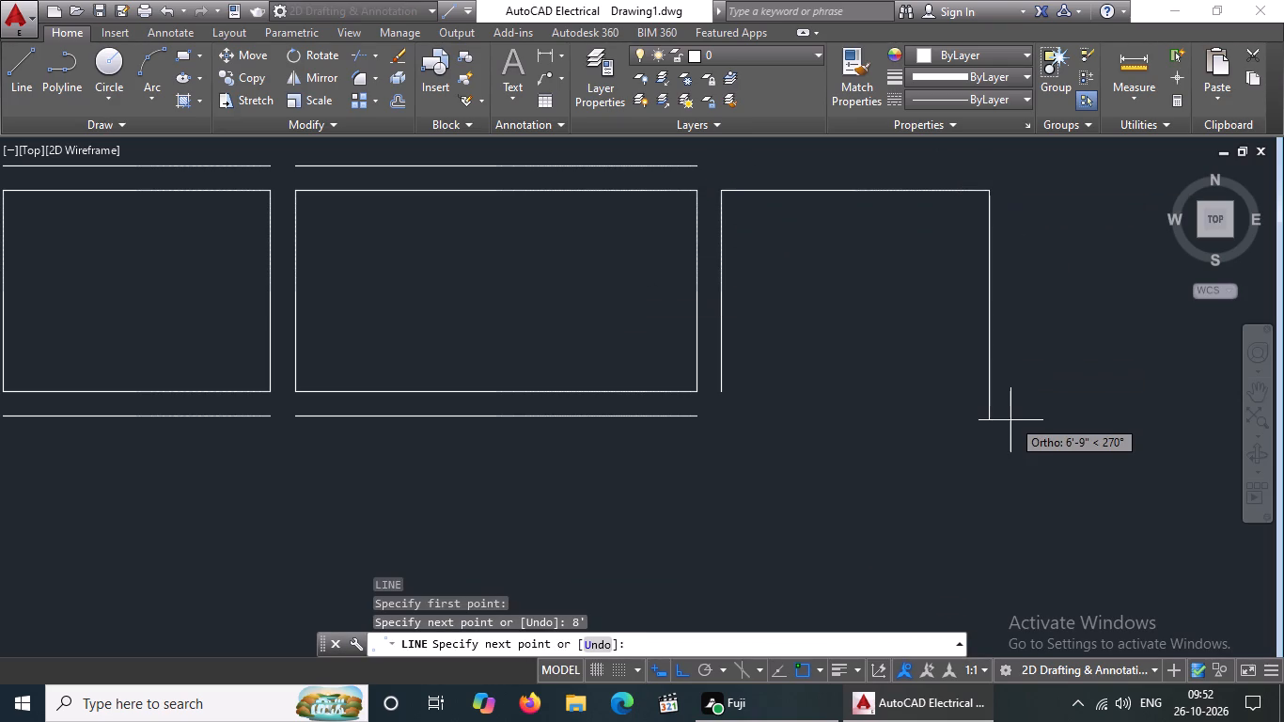
type("6'")
key("Return")
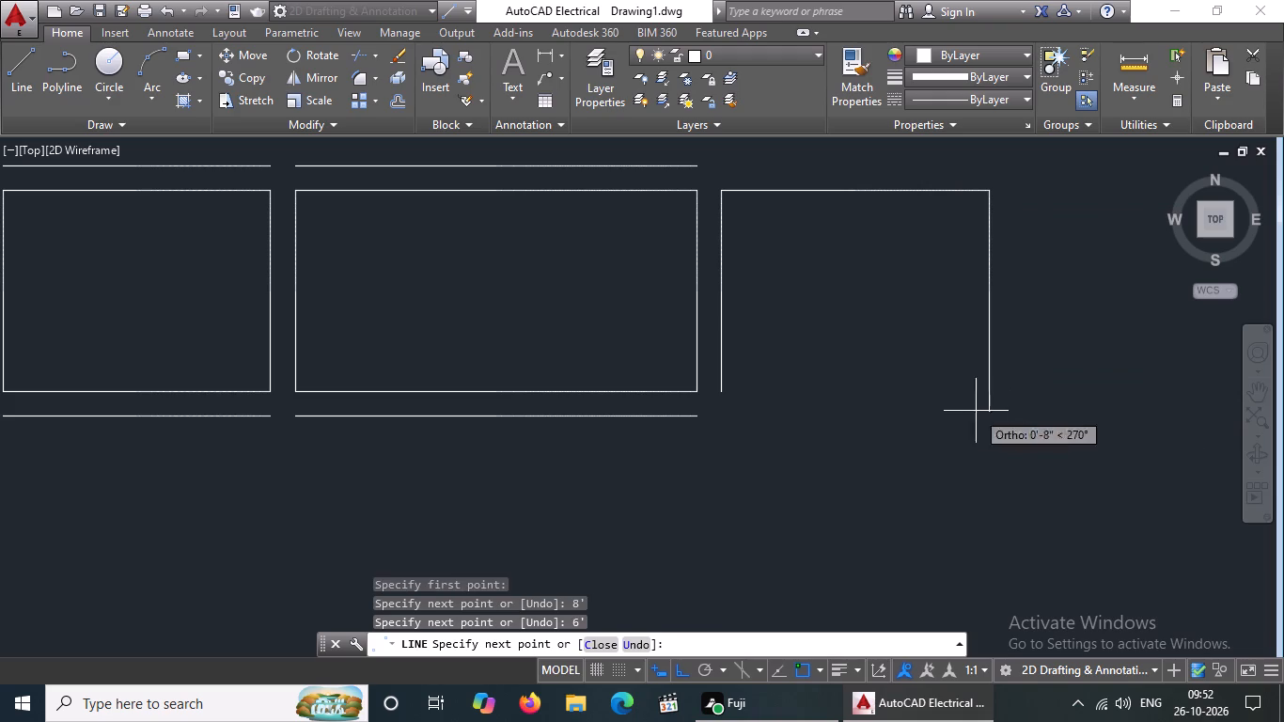
key("6")
key("apostrophe")
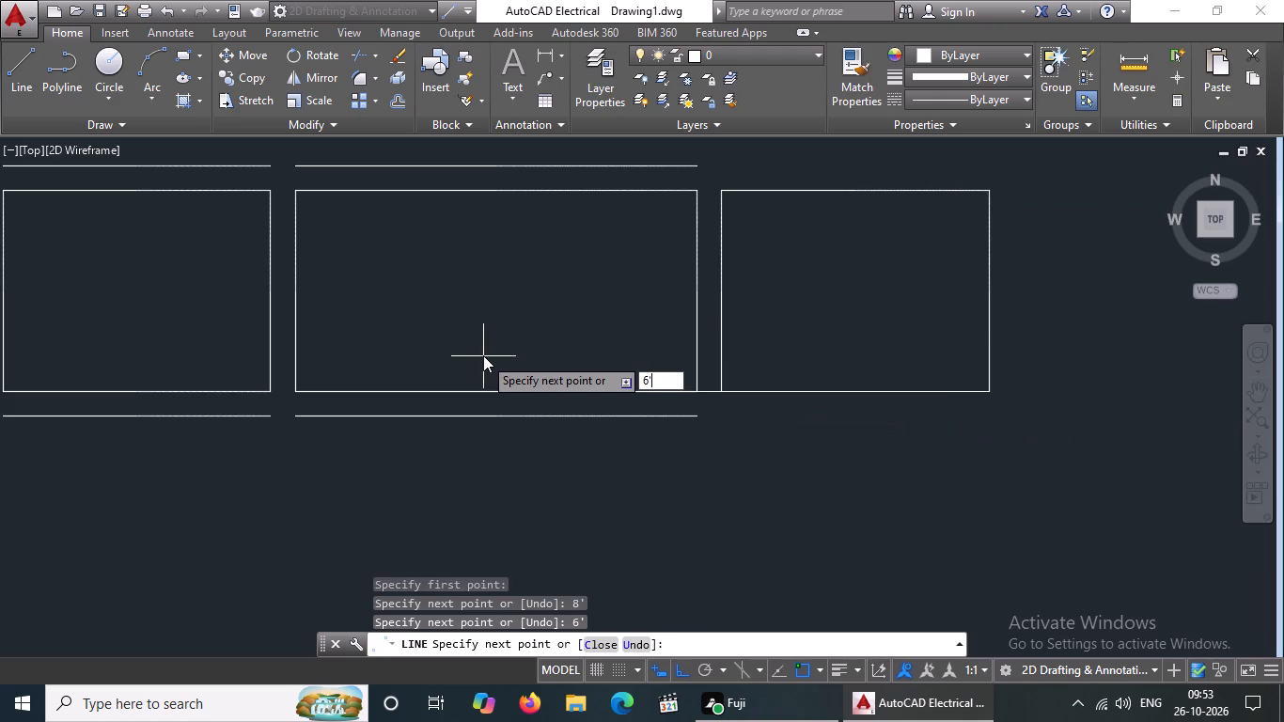
key("Return")
key("Return")
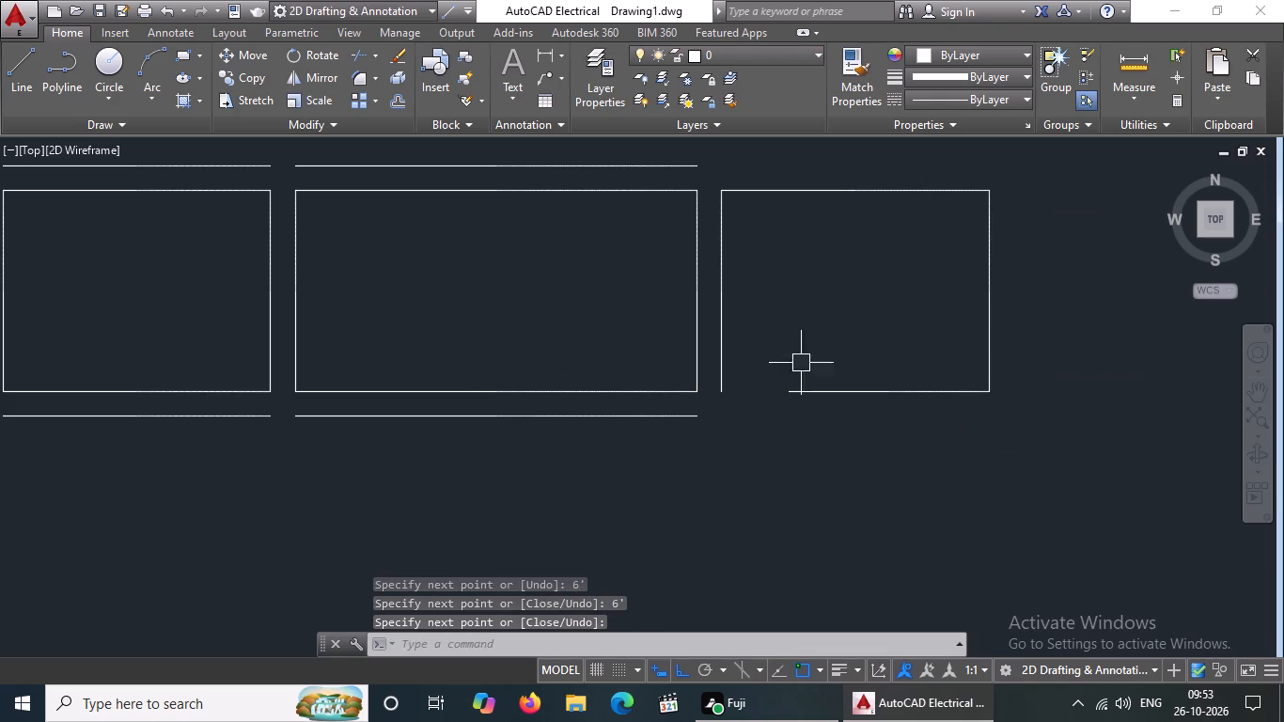
Replace the short bottom line of the third rectangle with an 8' line drawn left from its lower-right corner.
left_click(812, 392)
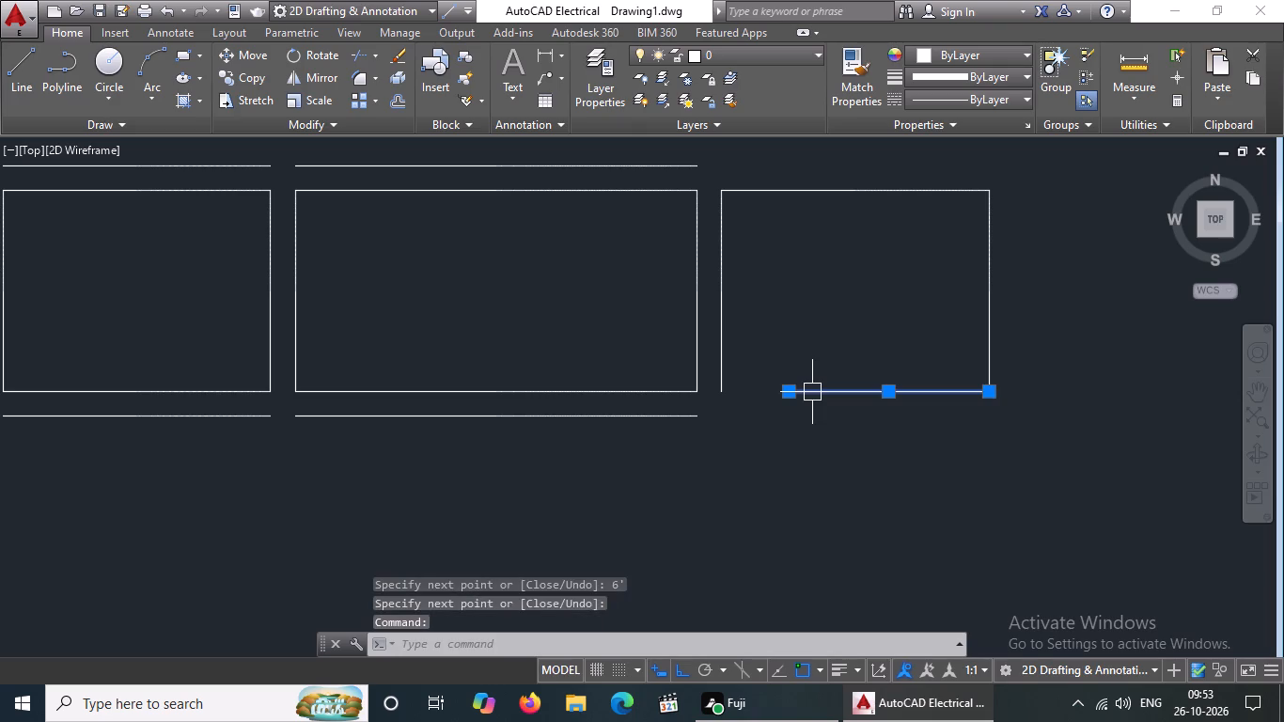
key("Delete")
left_click(21, 73)
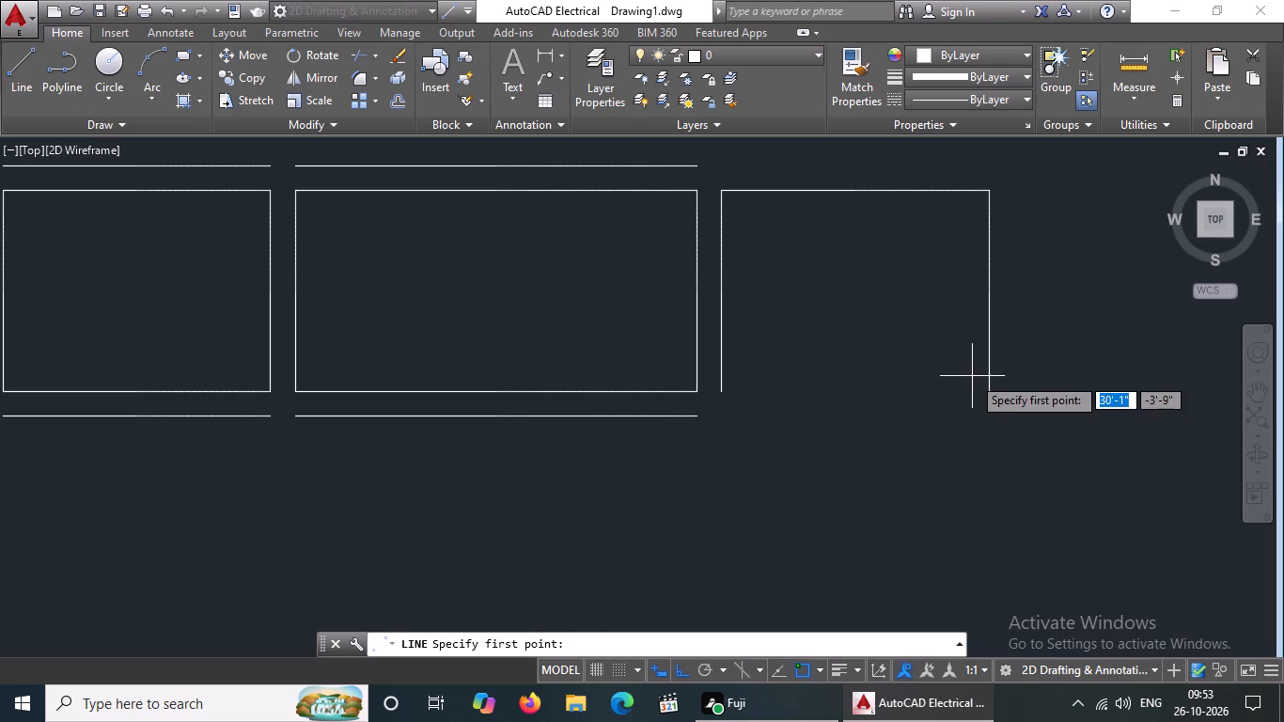
left_click_drag(988, 390, 963, 395)
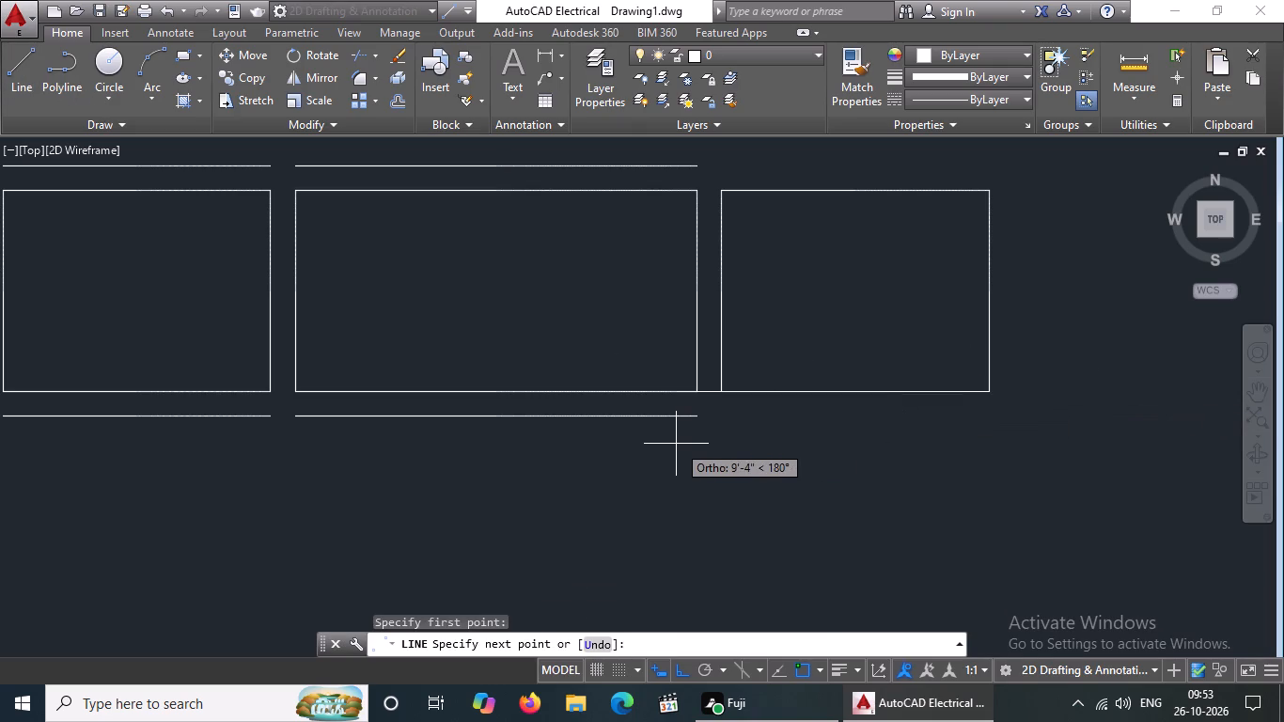
key("8")
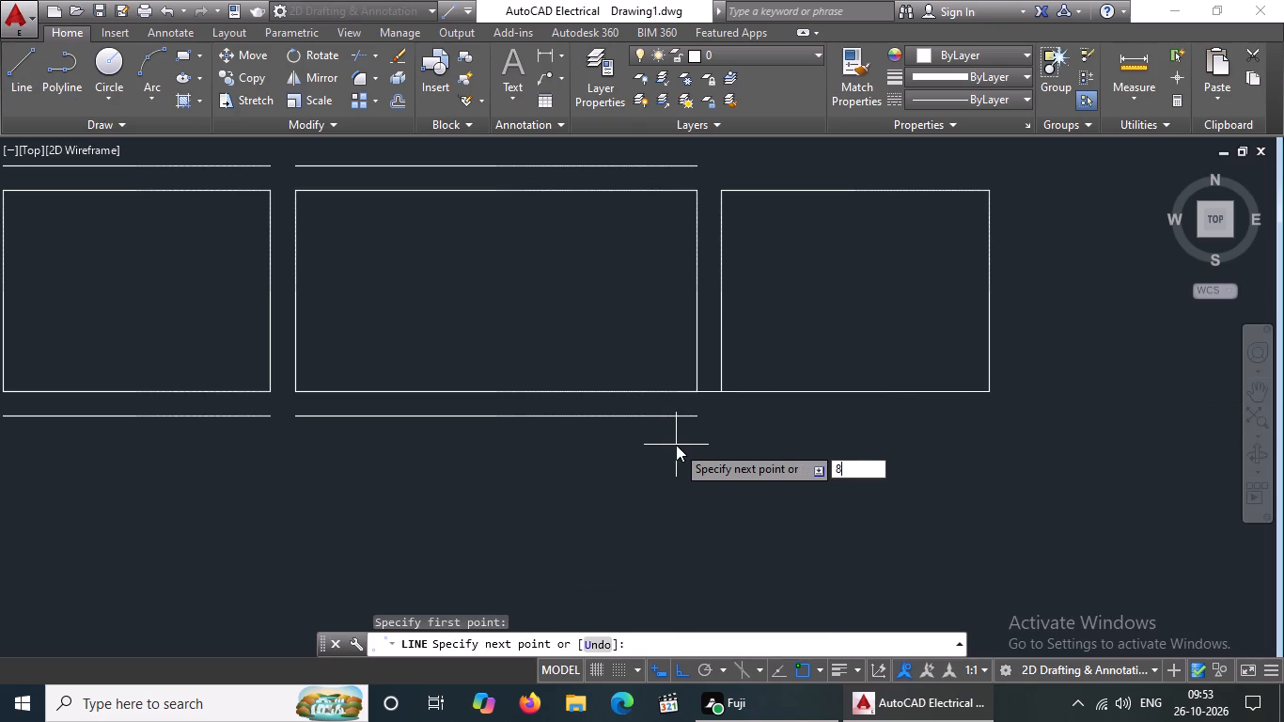
key("apostrophe")
key("Return")
key("Return")
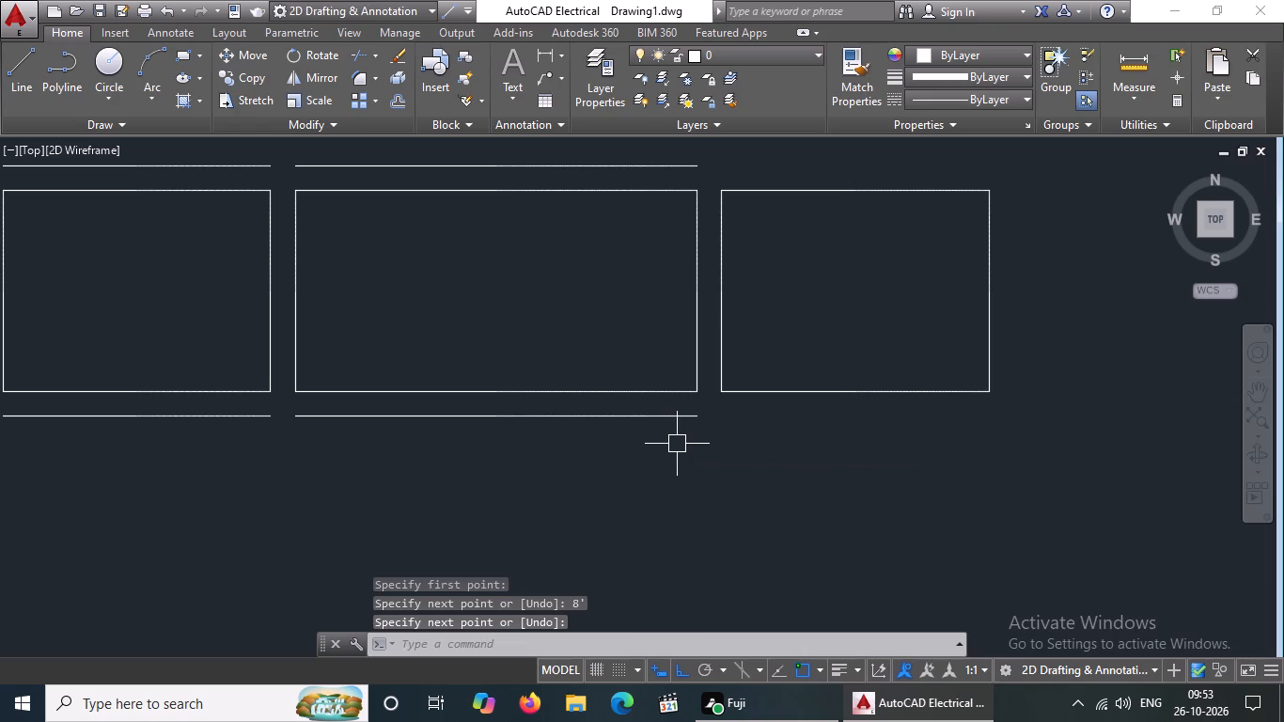
key("Escape")
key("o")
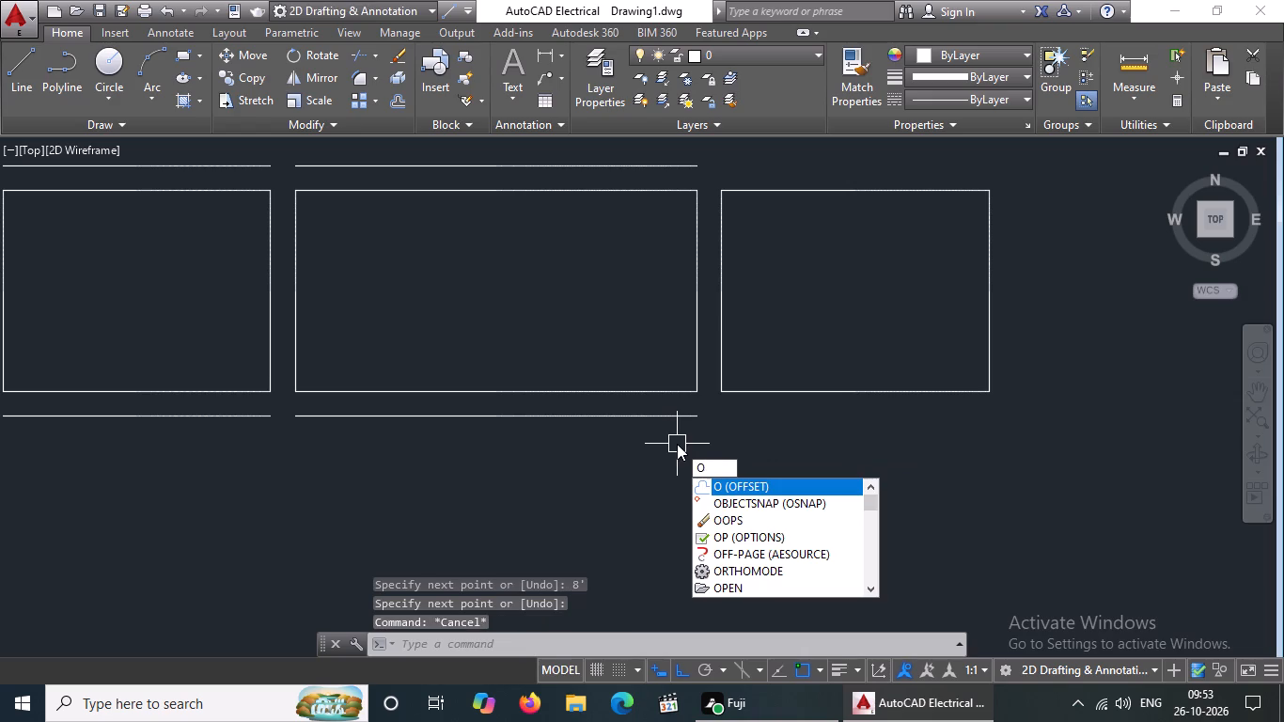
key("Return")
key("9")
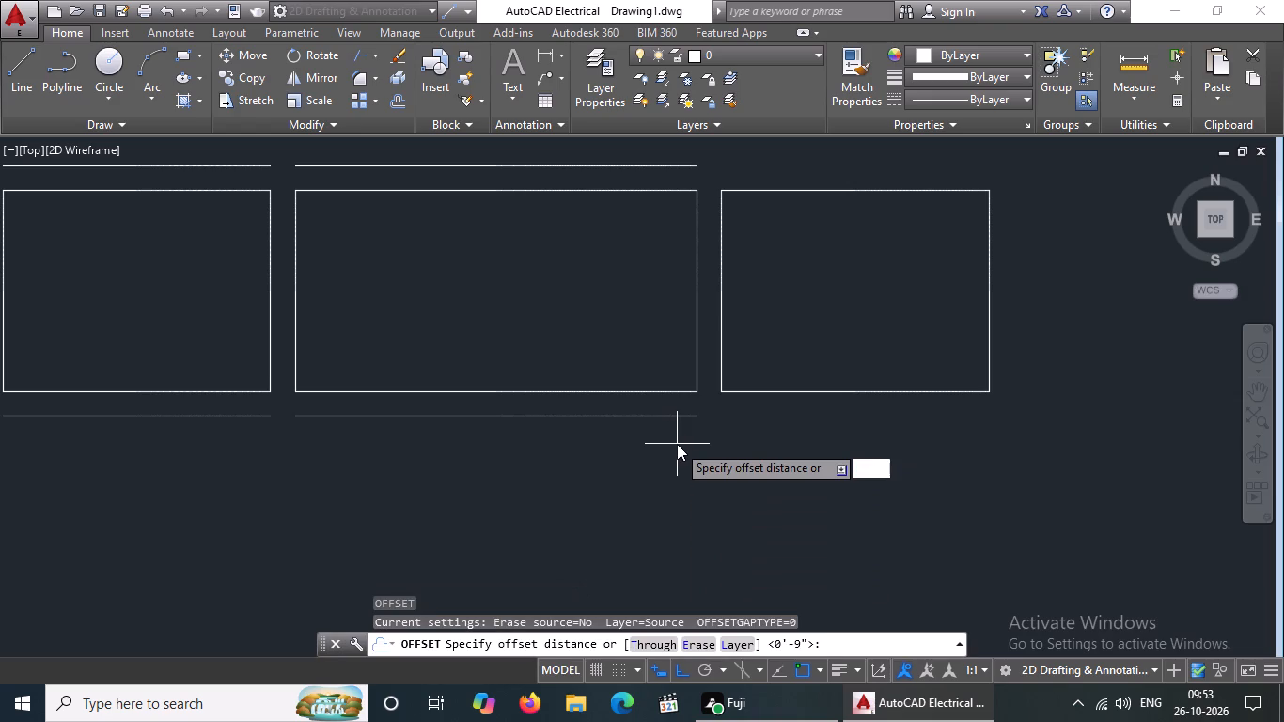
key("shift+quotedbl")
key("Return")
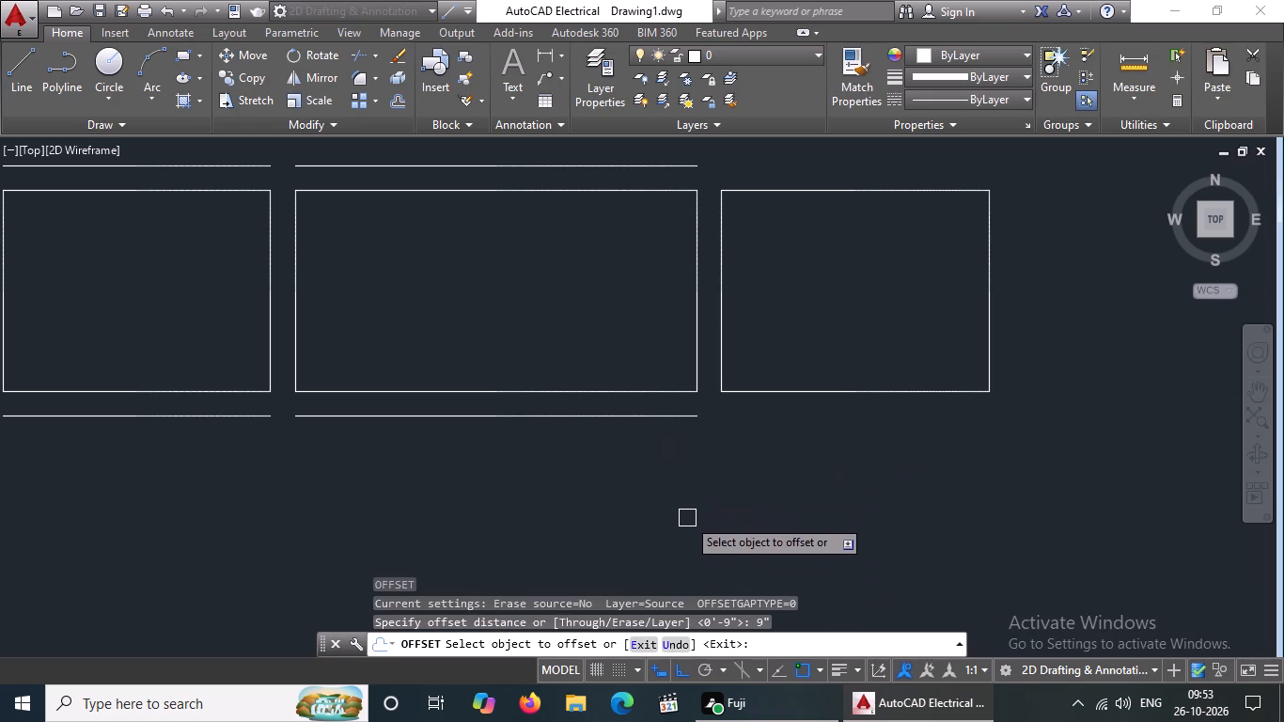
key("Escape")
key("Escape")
Turn on command logging with LOGFILEON.
left_click(462, 646)
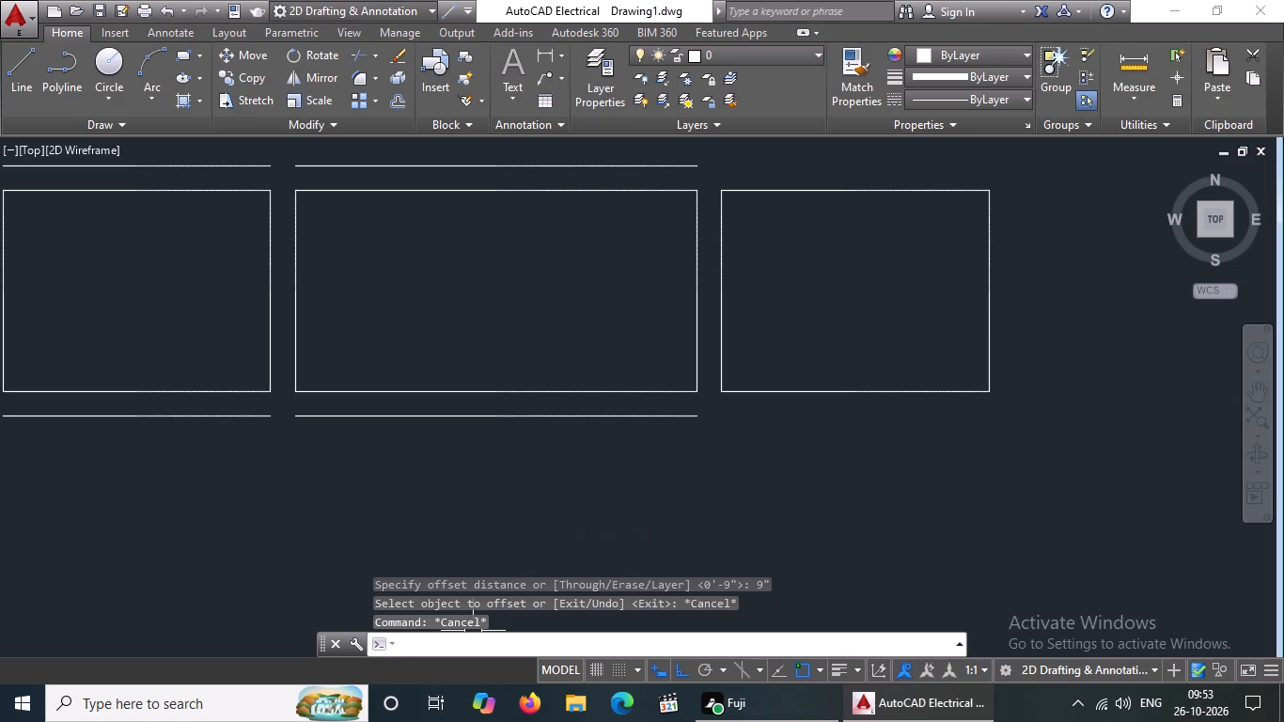
type("lo")
key("f")
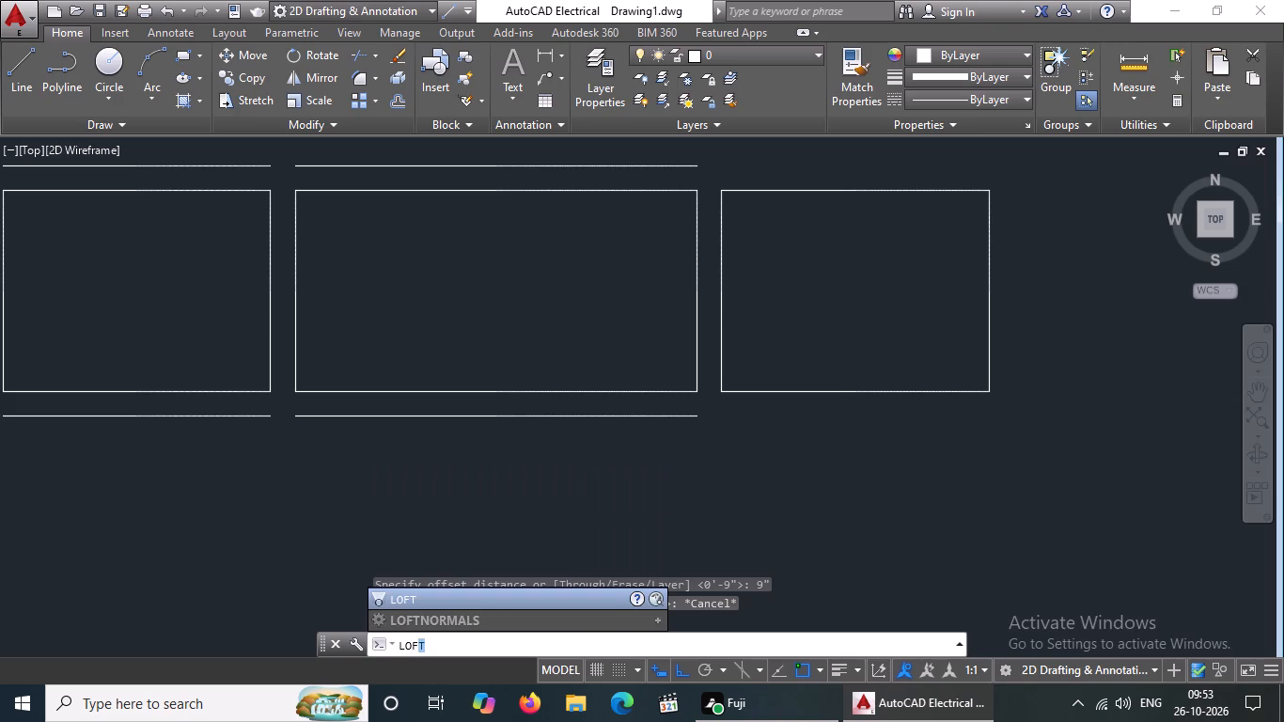
key("BackSpace")
key("g")
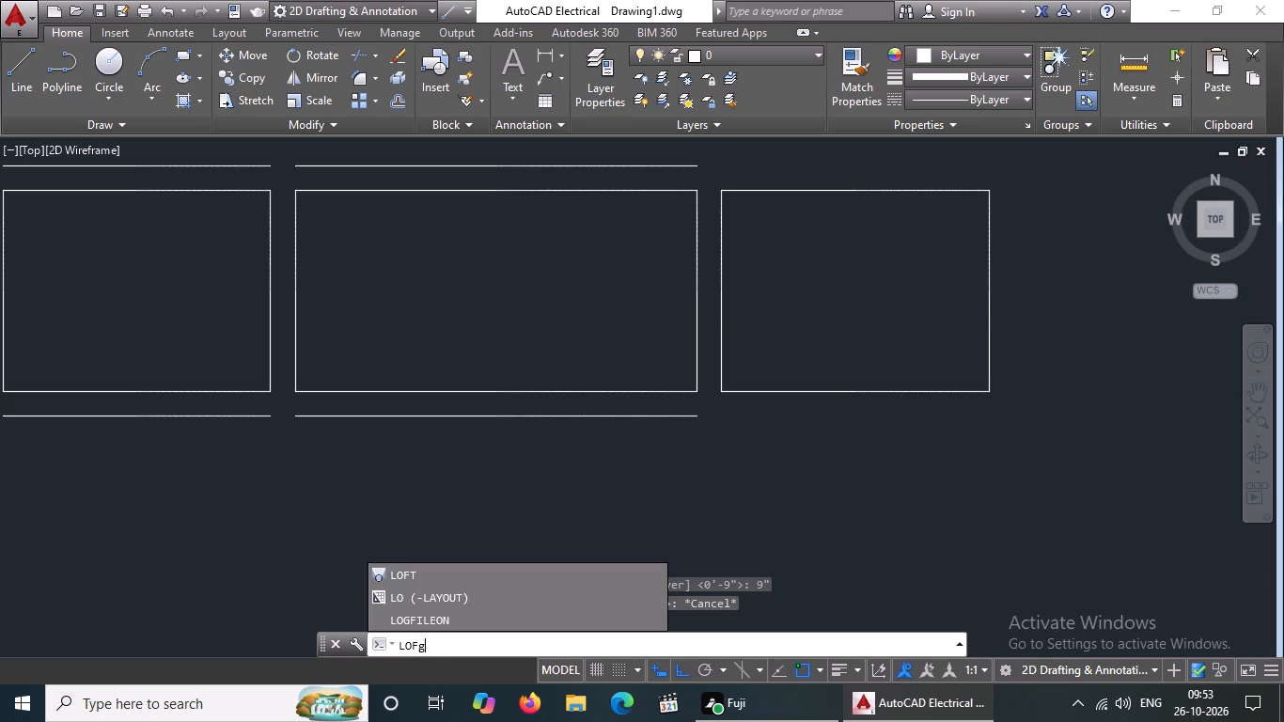
left_click(442, 624)
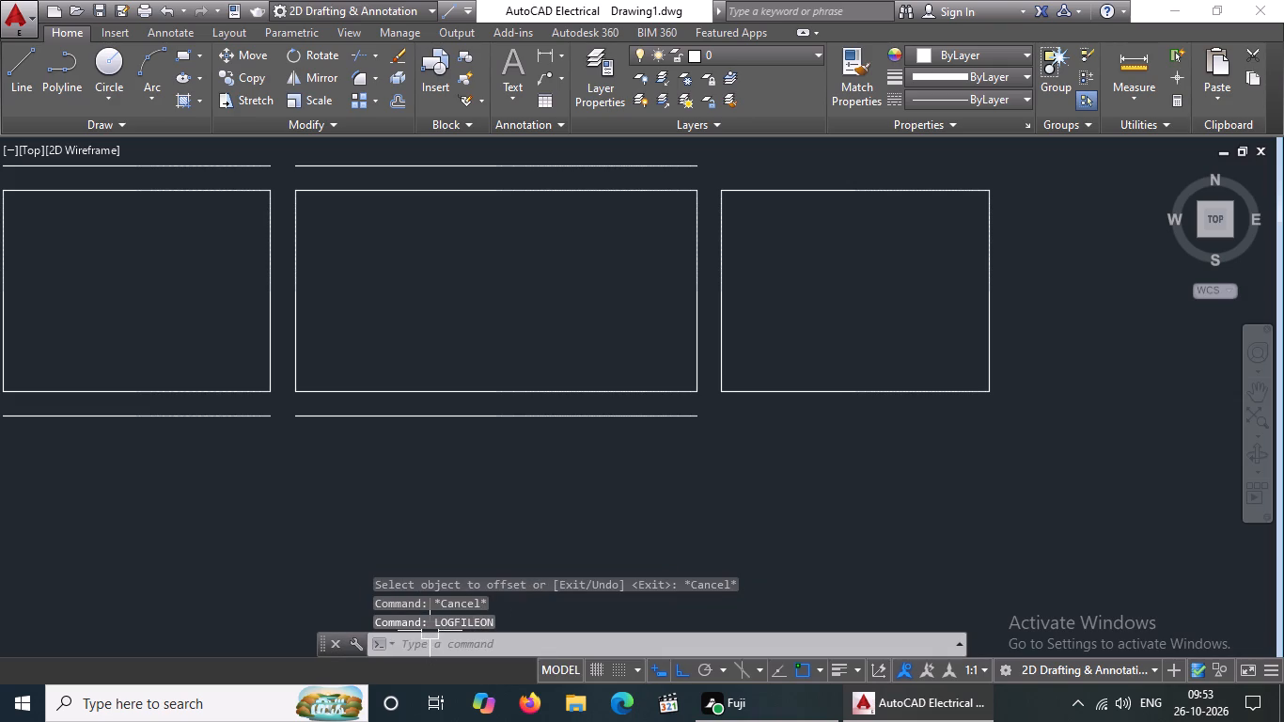
left_click(428, 644)
type("logfi")
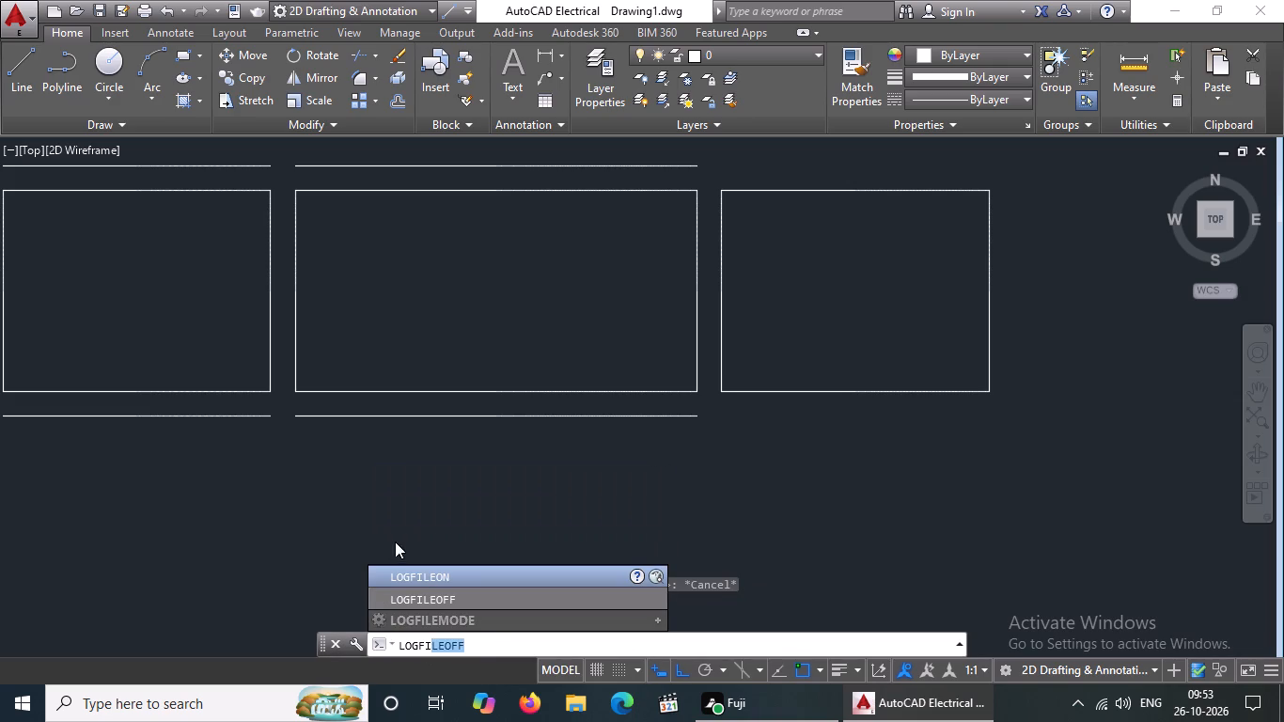
left_click(410, 569)
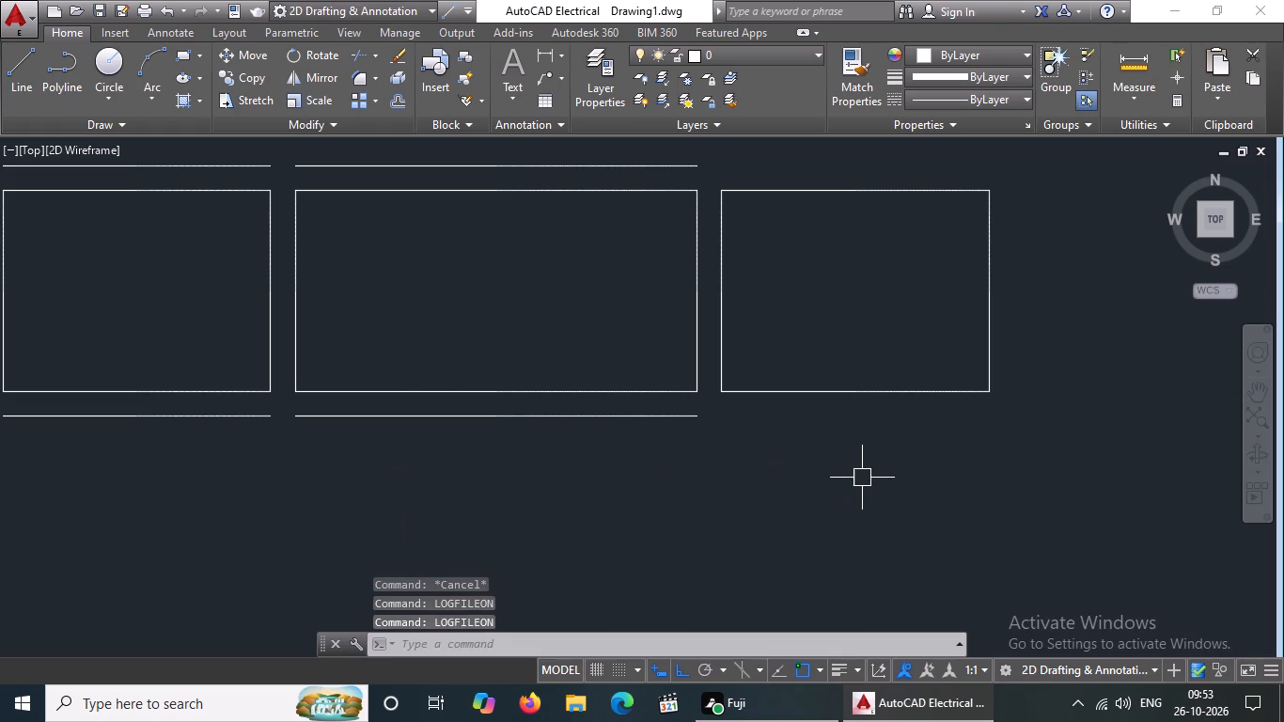
key("Escape")
Offset the top, right and bottom sides of the third rectangle (8' by 6') outward by 9".
key("o")
key("Return")
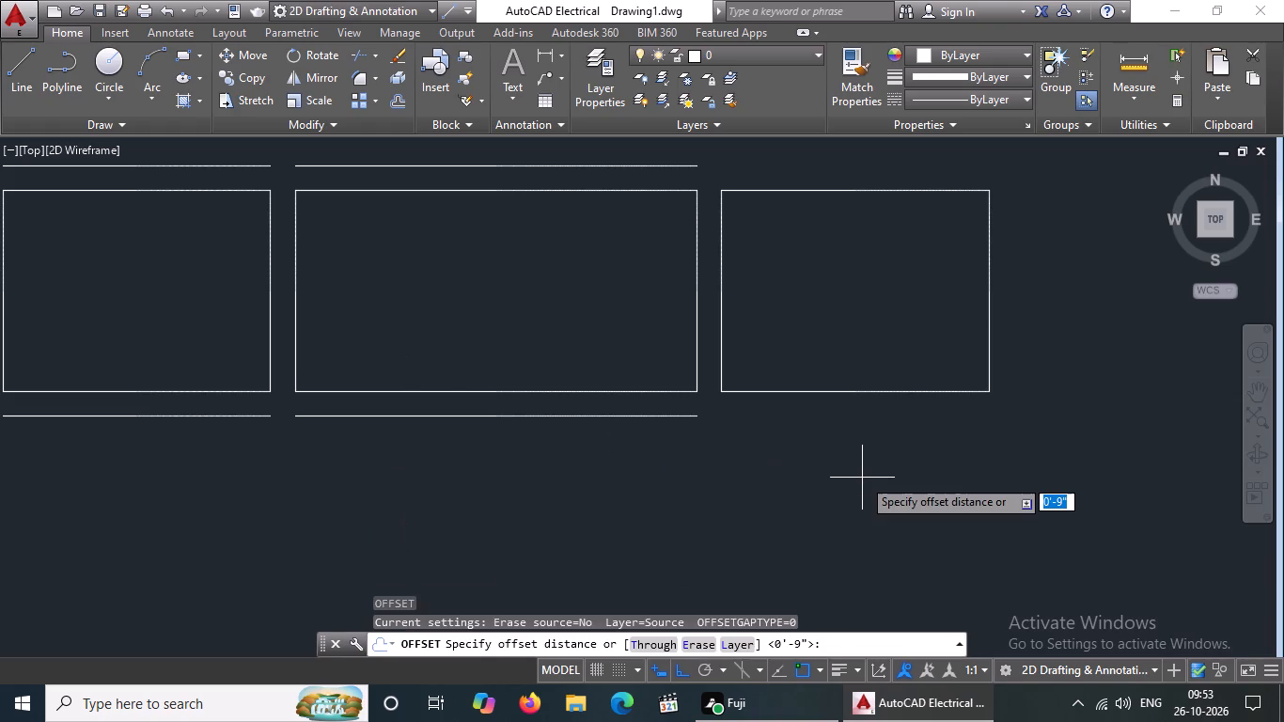
type("9\"")
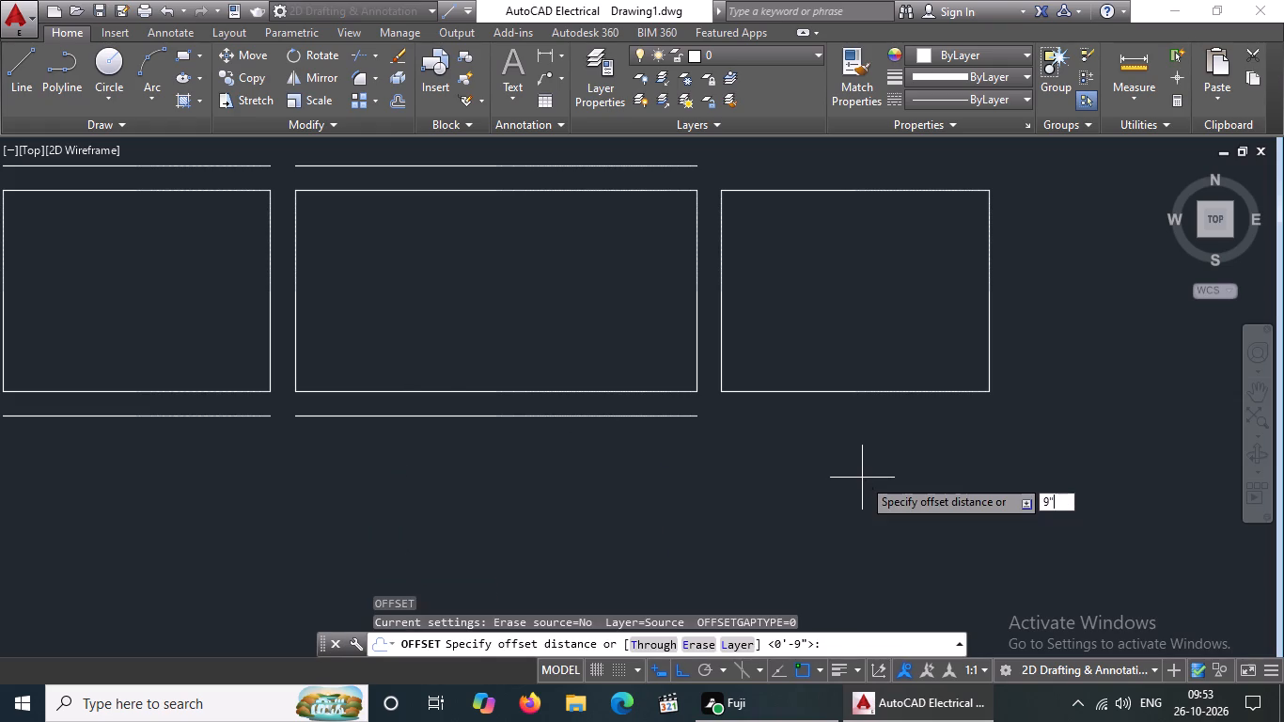
key("Return")
left_click_drag(884, 186, 884, 174)
left_click_drag(885, 165, 893, 188)
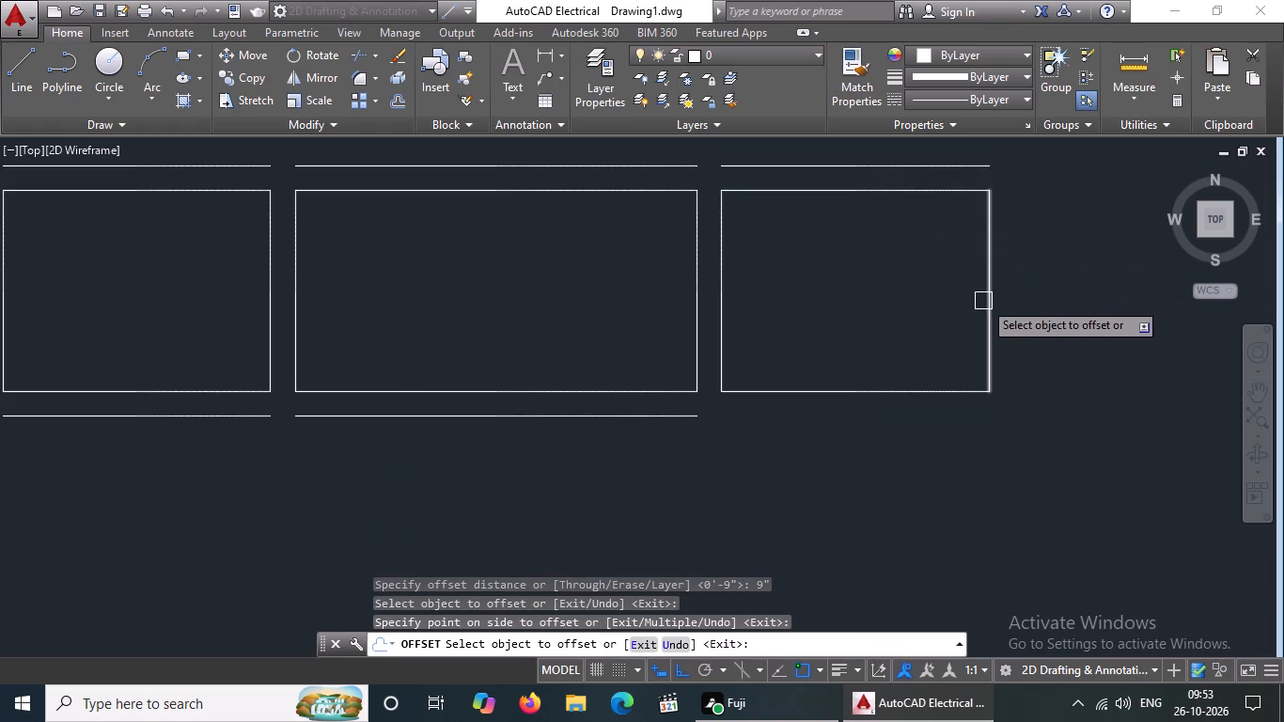
left_click(990, 300)
left_click(1019, 290)
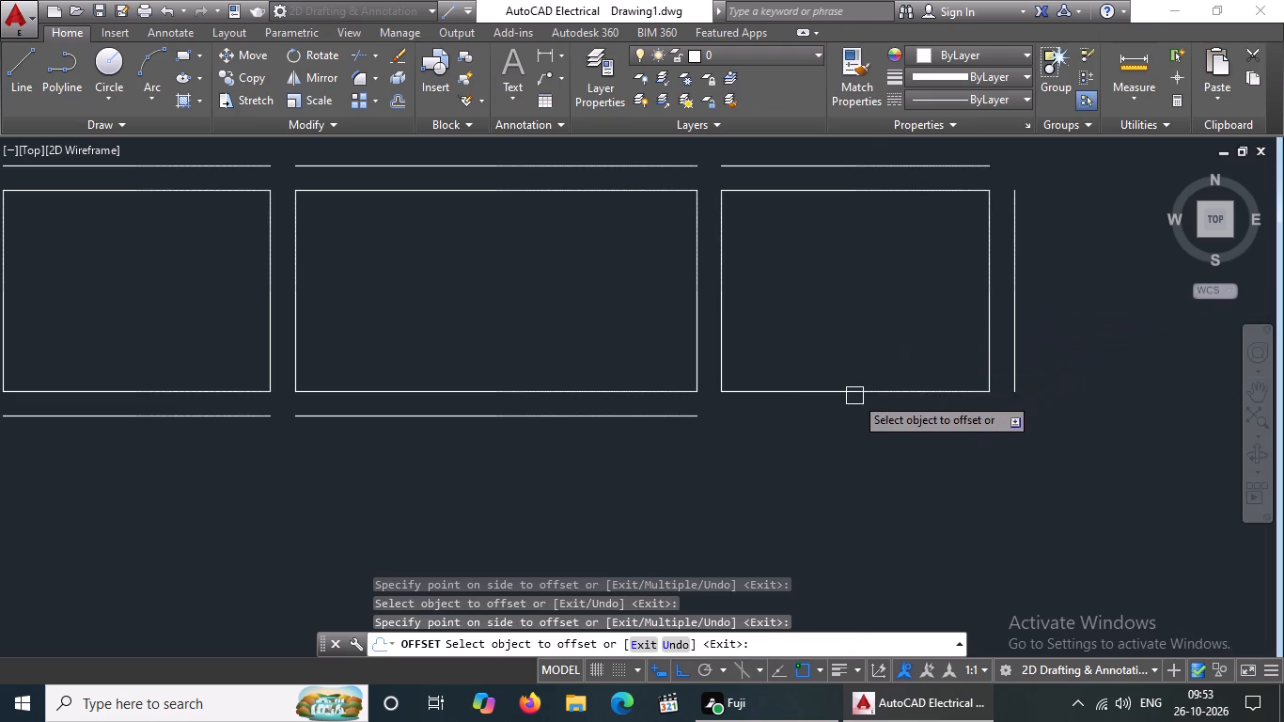
left_click(856, 392)
left_click(847, 428)
scroll(854, 418, "down", 4)
middle_click_drag(858, 416, 858, 412)
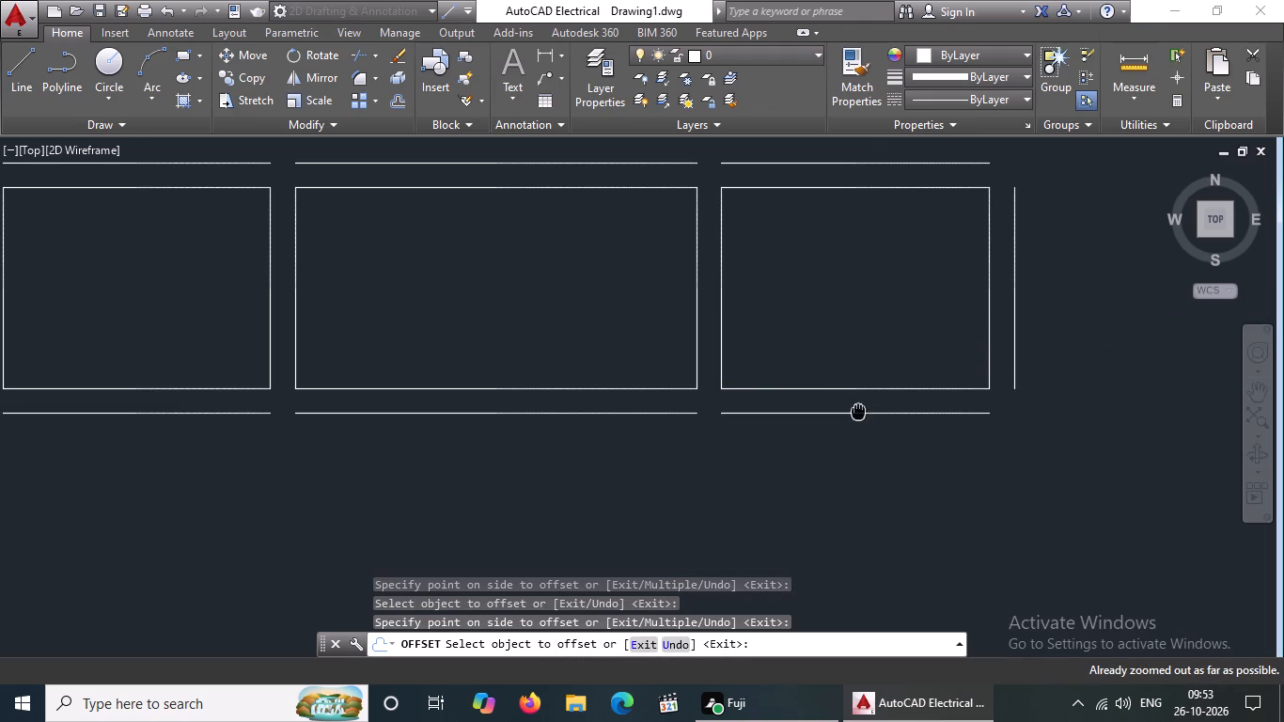
middle_click_drag(858, 412, 926, 238)
scroll(880, 246, "down", 7)
key("Escape")
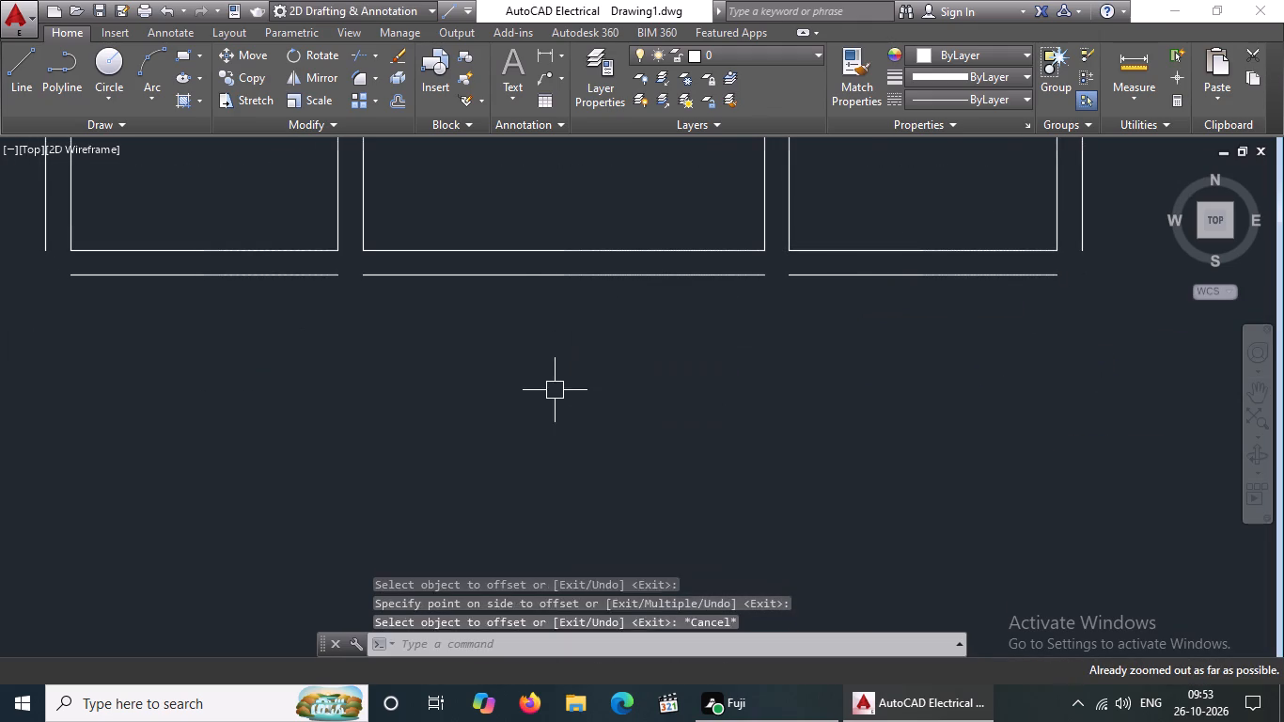
key("Escape")
Draw lines from the left end of the first rectangle's lower offset line: 15' down, 14'3" right and 15' up.
left_click(17, 69)
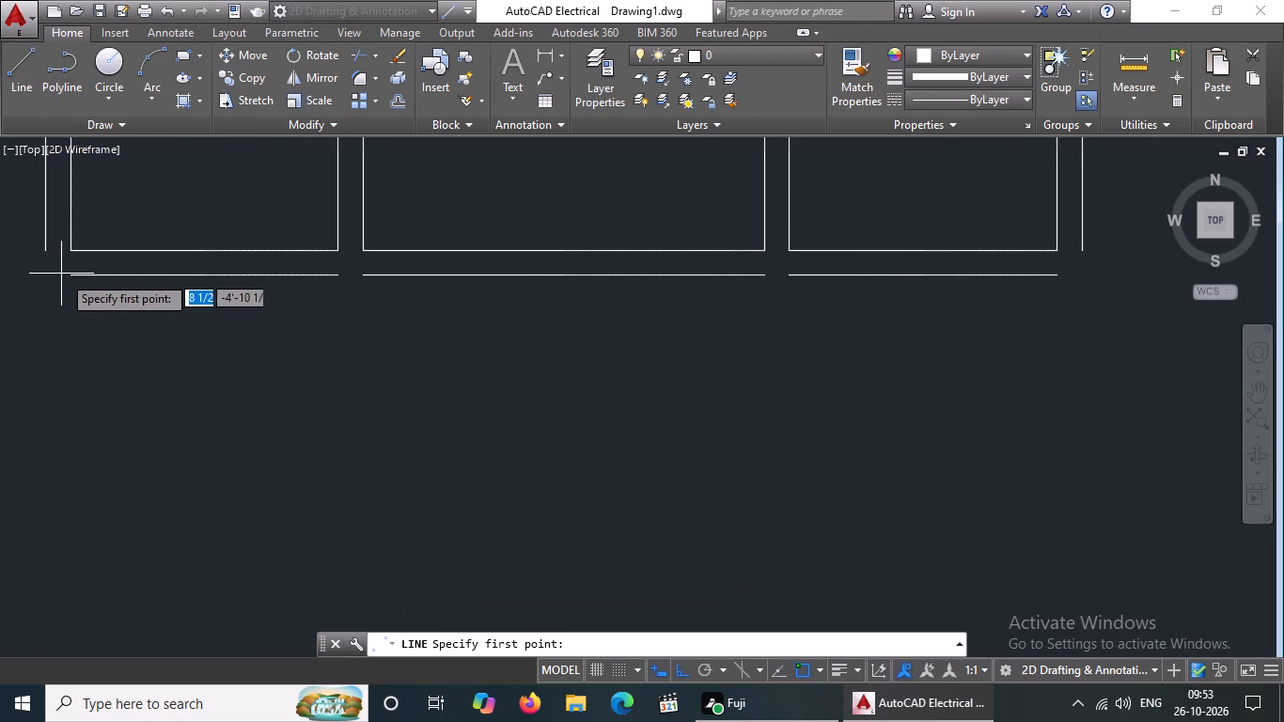
left_click(69, 275)
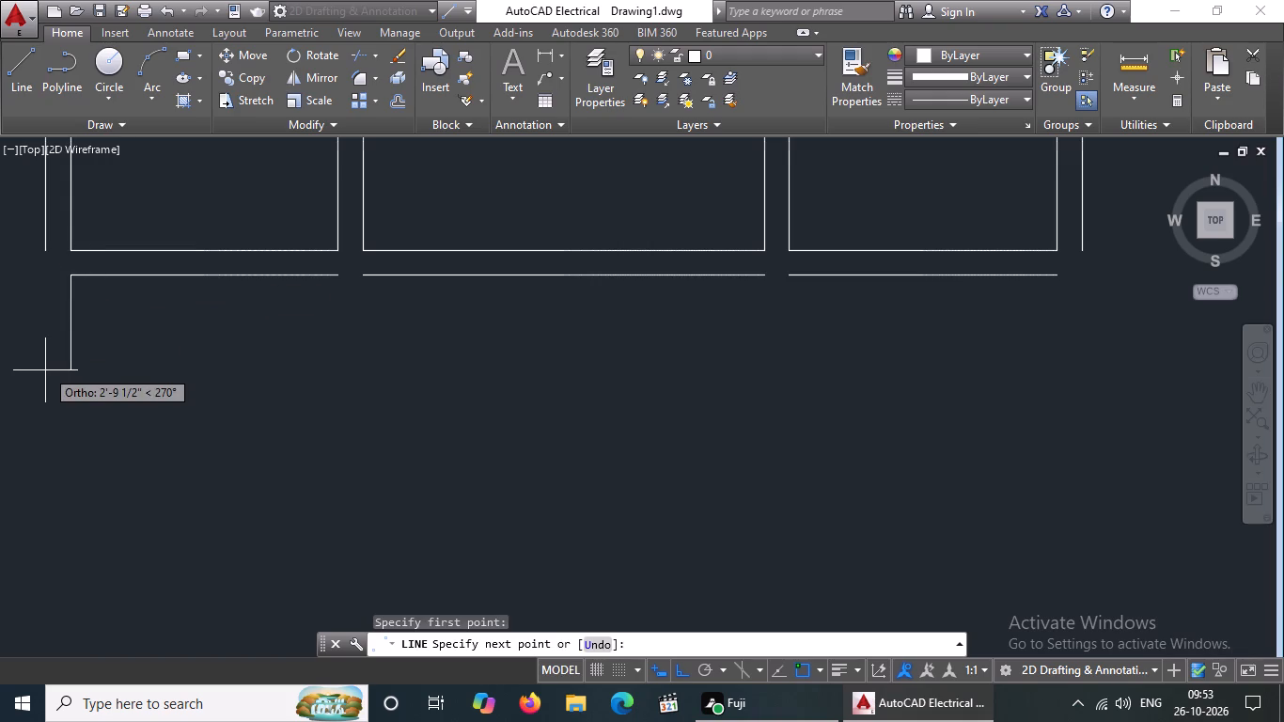
scroll(67, 363, "down", 4)
middle_click_drag(71, 368, 136, 205)
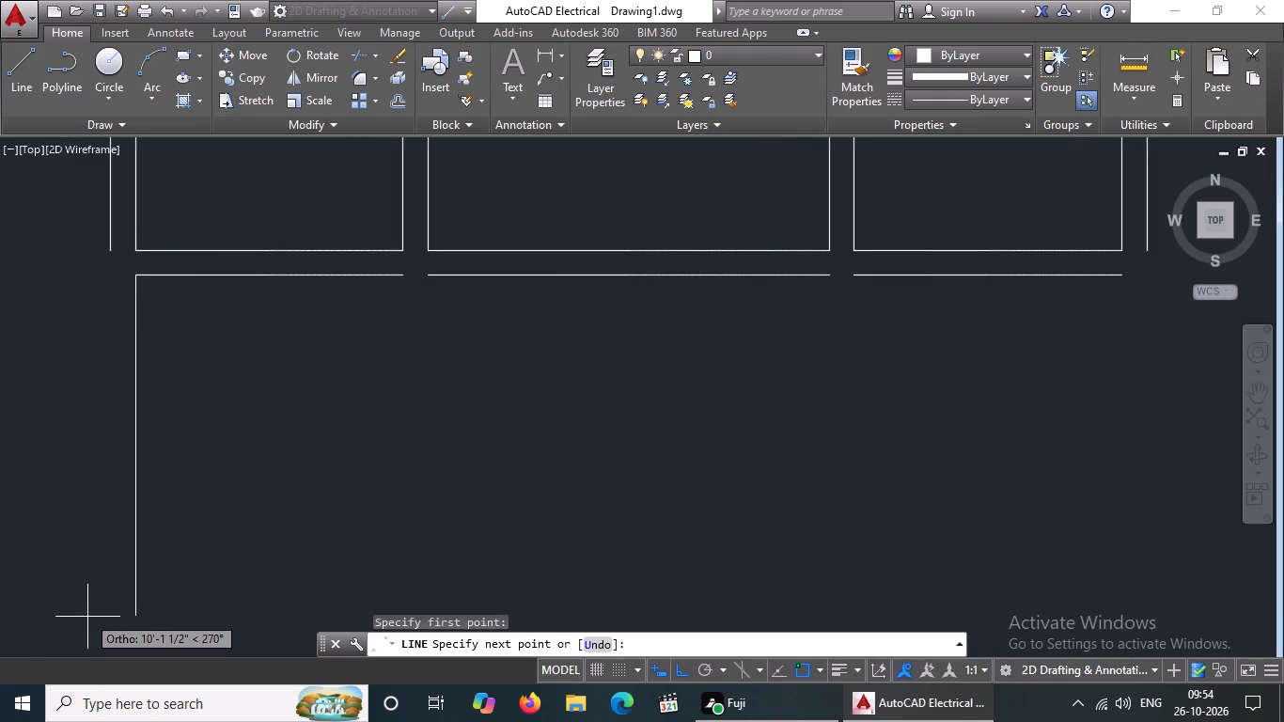
type("15'")
key("Return")
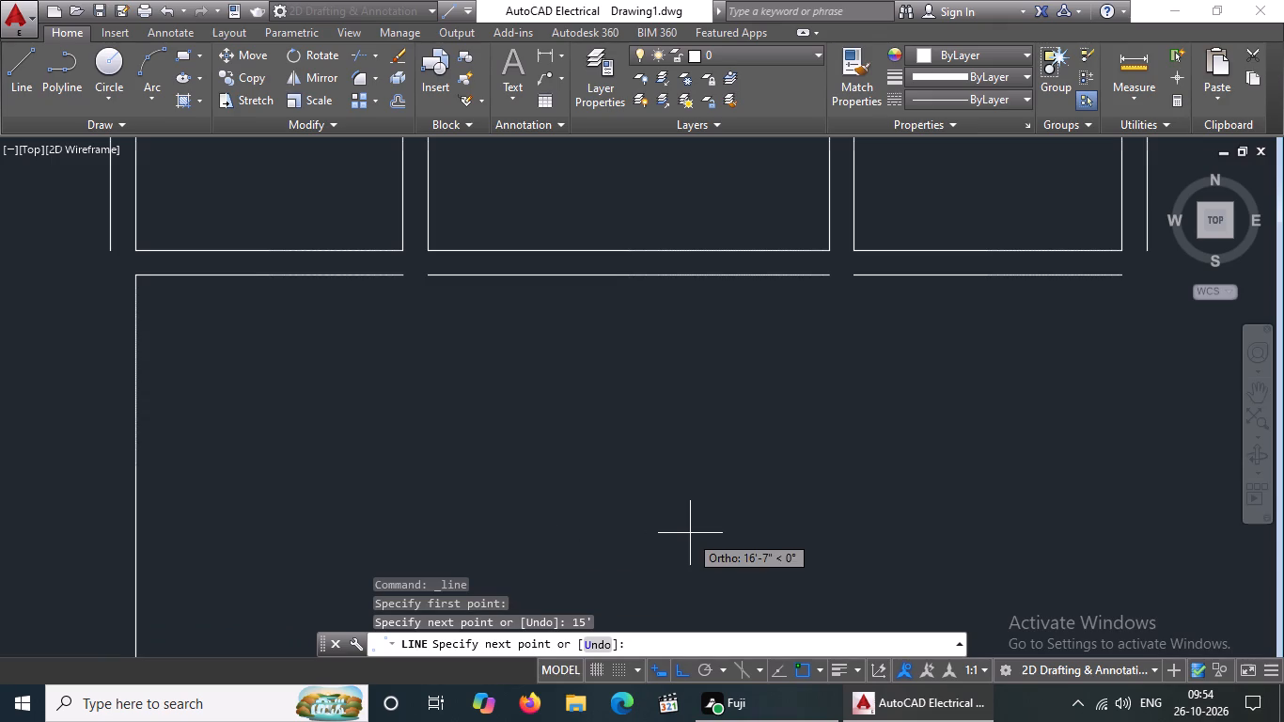
key("1")
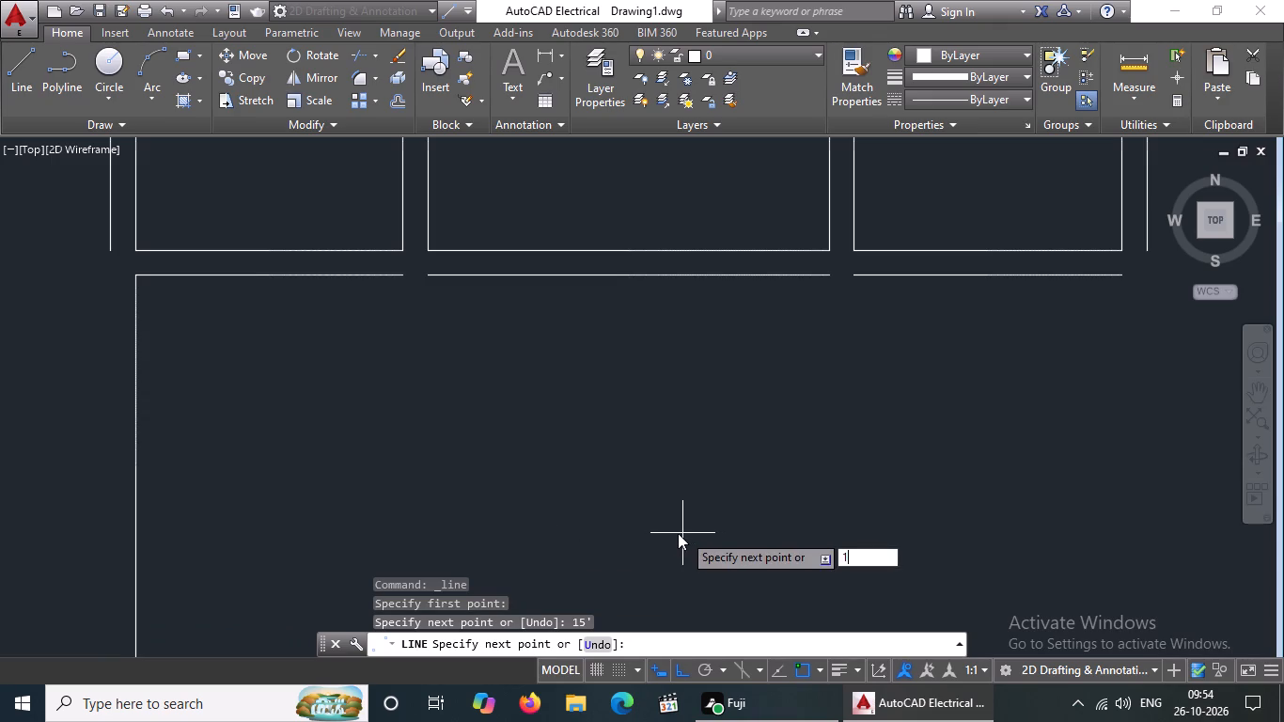
key("4")
key("apostrophe")
key("3")
key("shift+quotedbl")
key("Return")
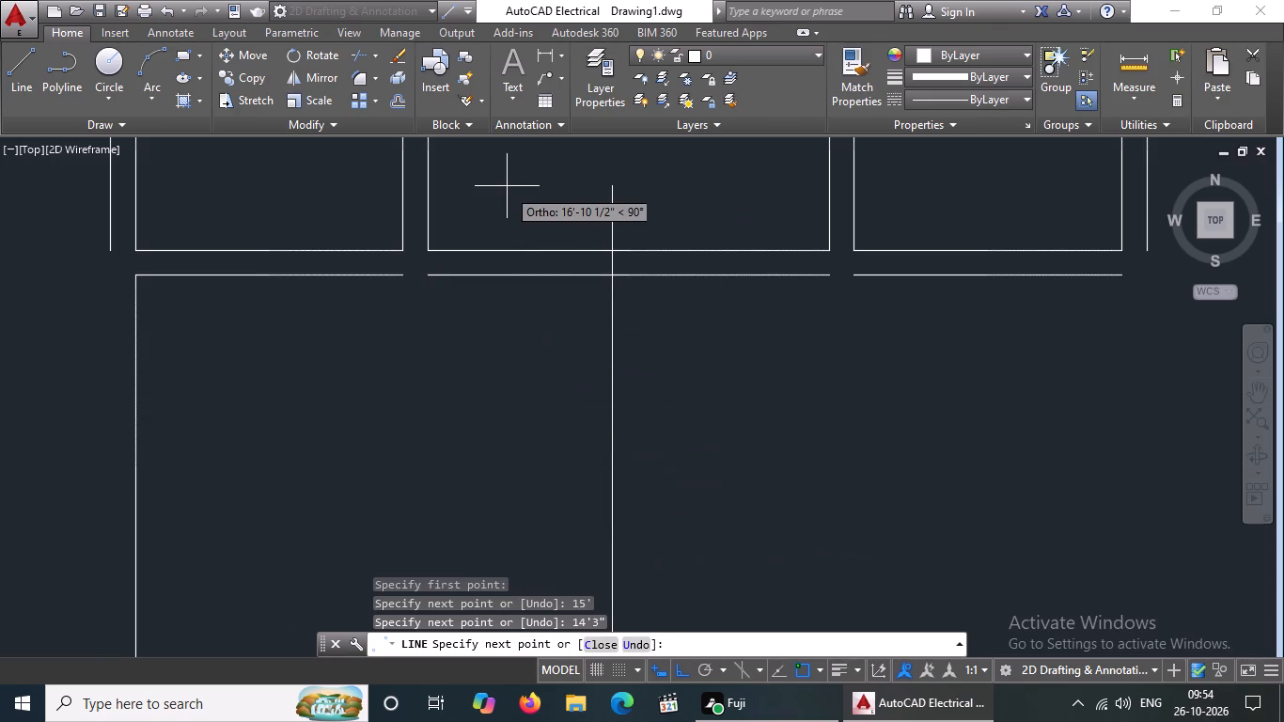
key("1")
key("5")
key("apostrophe")
key("Return")
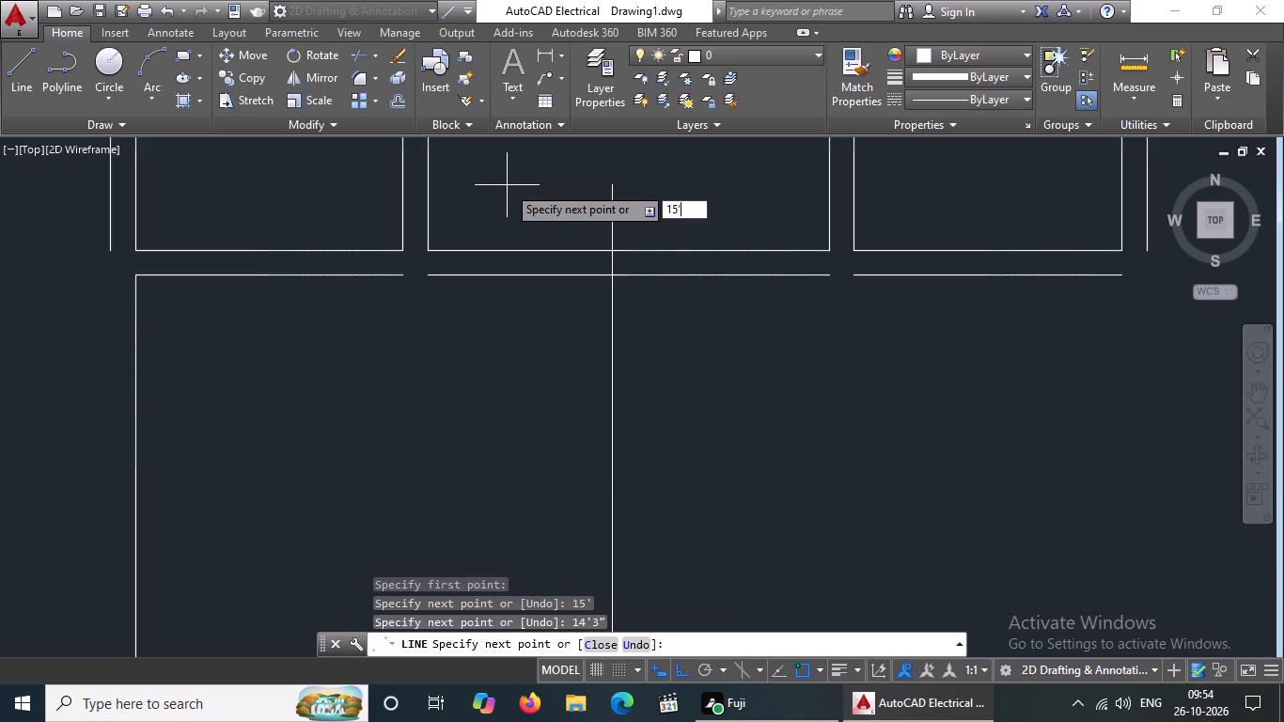
key("Return")
scroll(543, 302, "down", 4)
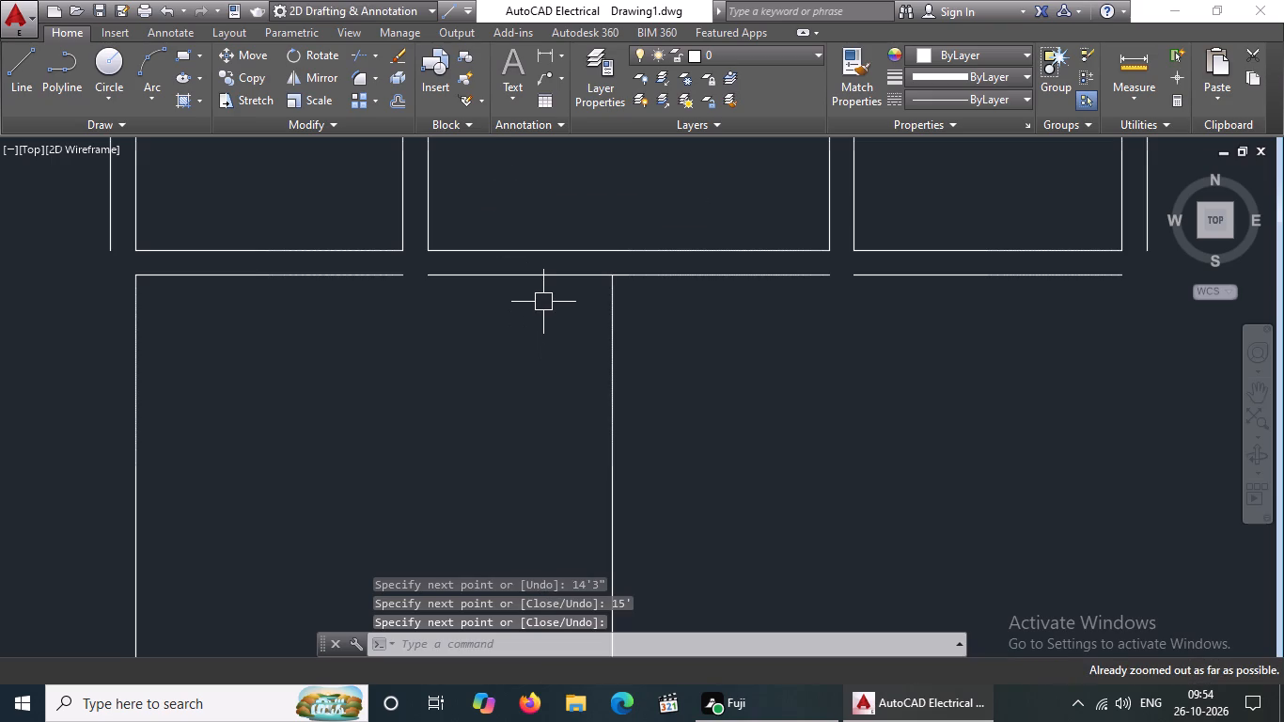
Offset the left, bottom and right sides of the 14'3" by 15' room outward by 9".
scroll(543, 302, "down", 4)
key("Escape")
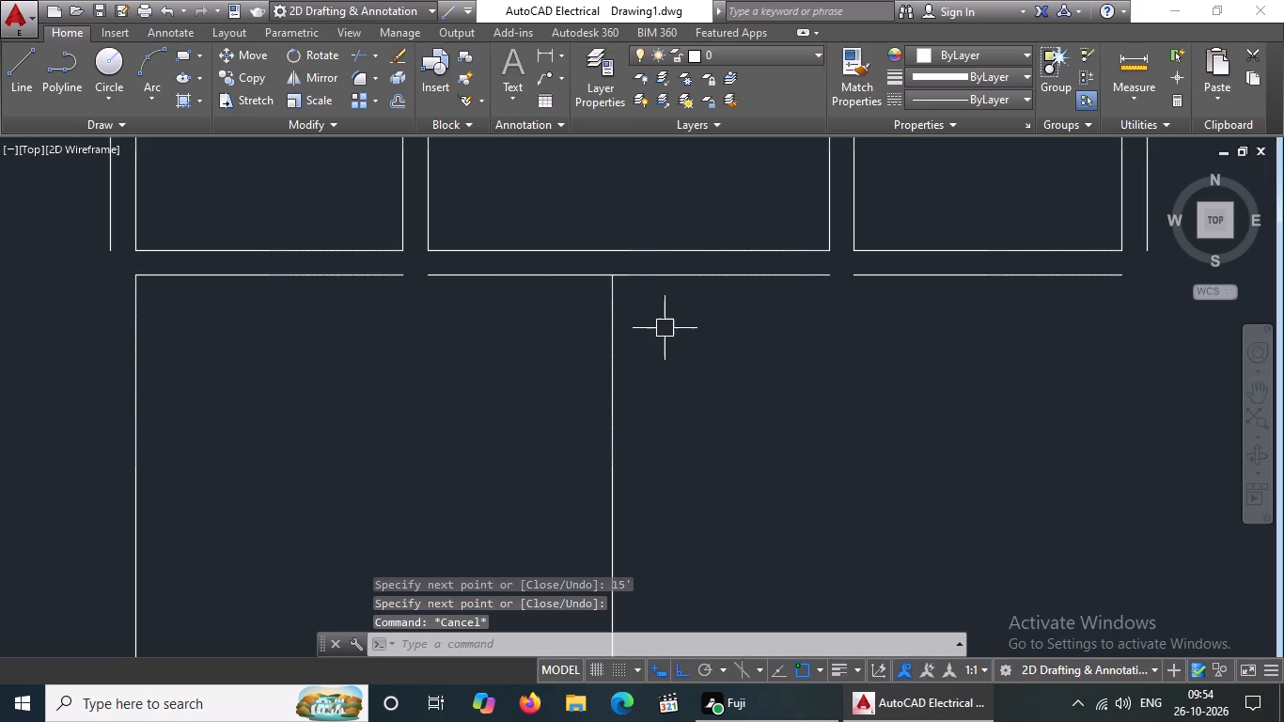
key("z")
key("space")
key("a")
key("space")
scroll(661, 318, "down", 4)
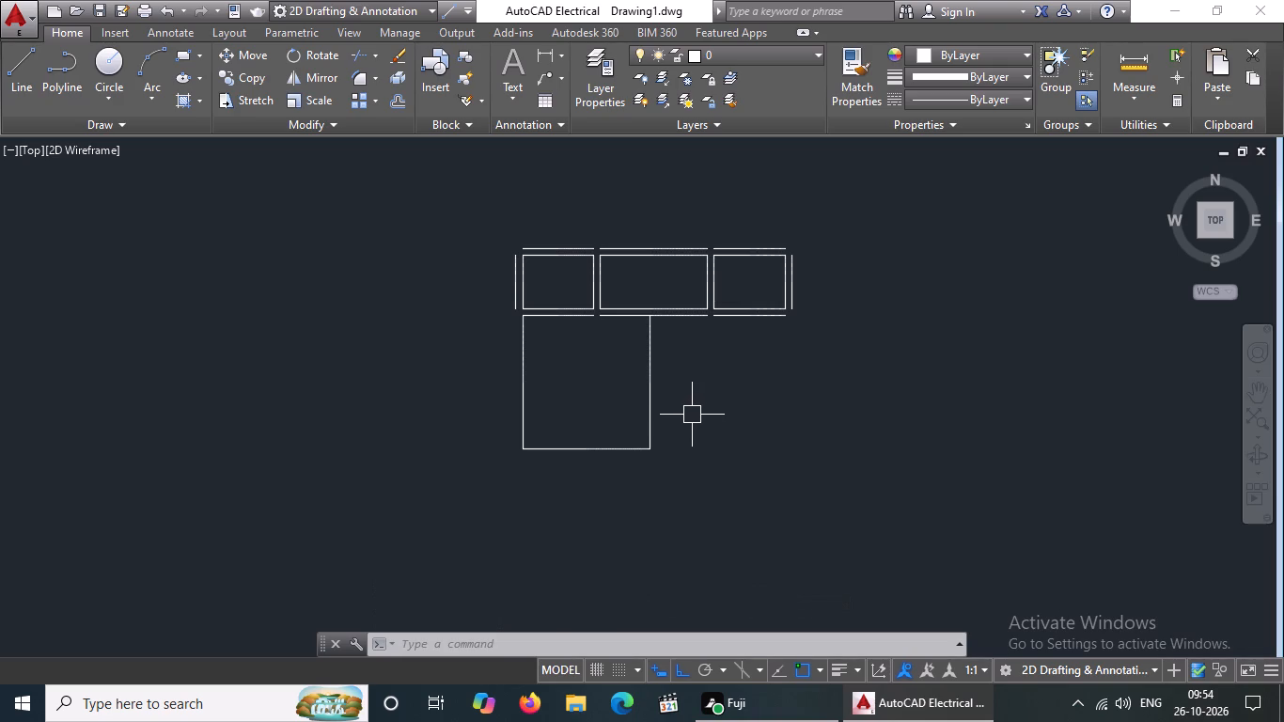
key("Escape")
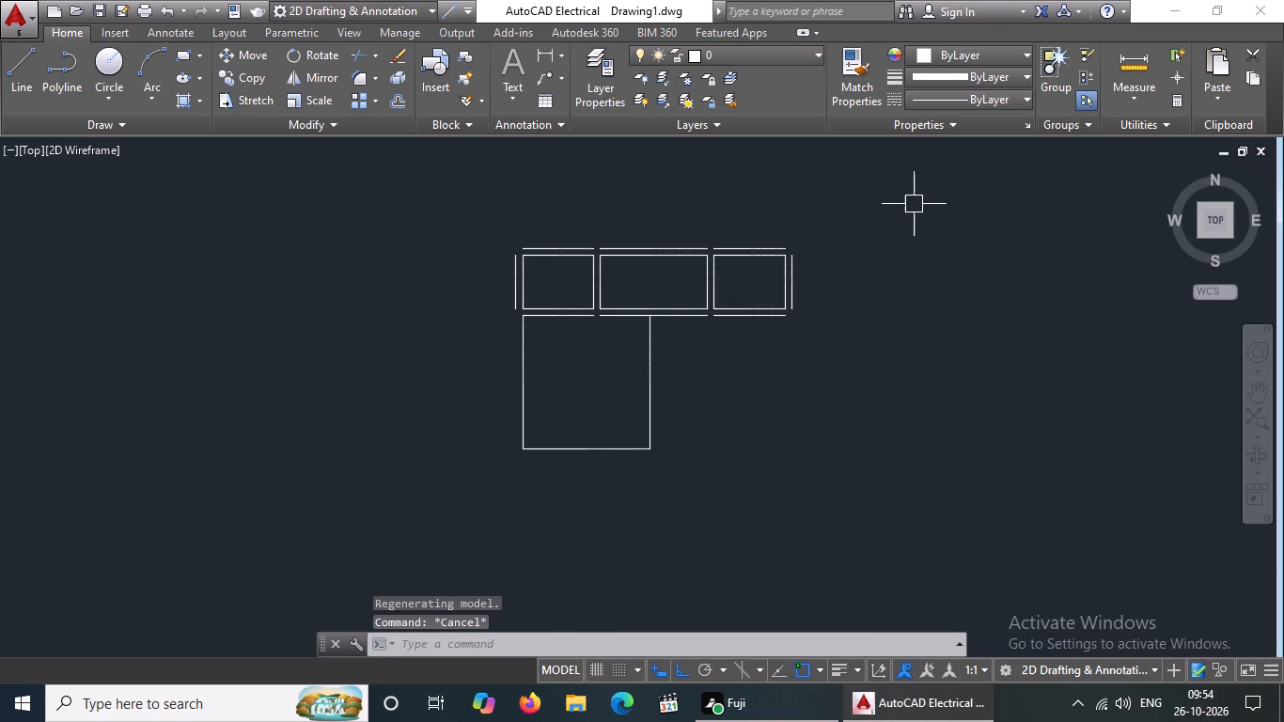
key("o")
key("Return")
key("9")
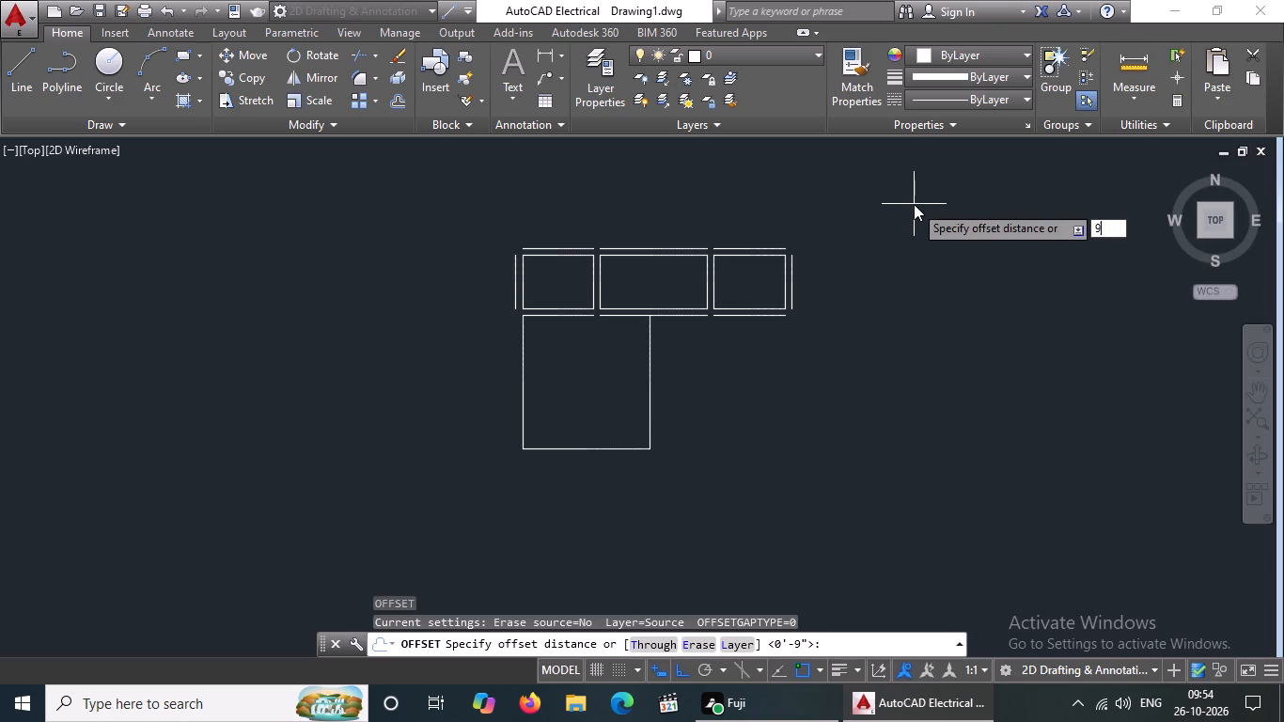
key("shift+quotedbl")
key("Return")
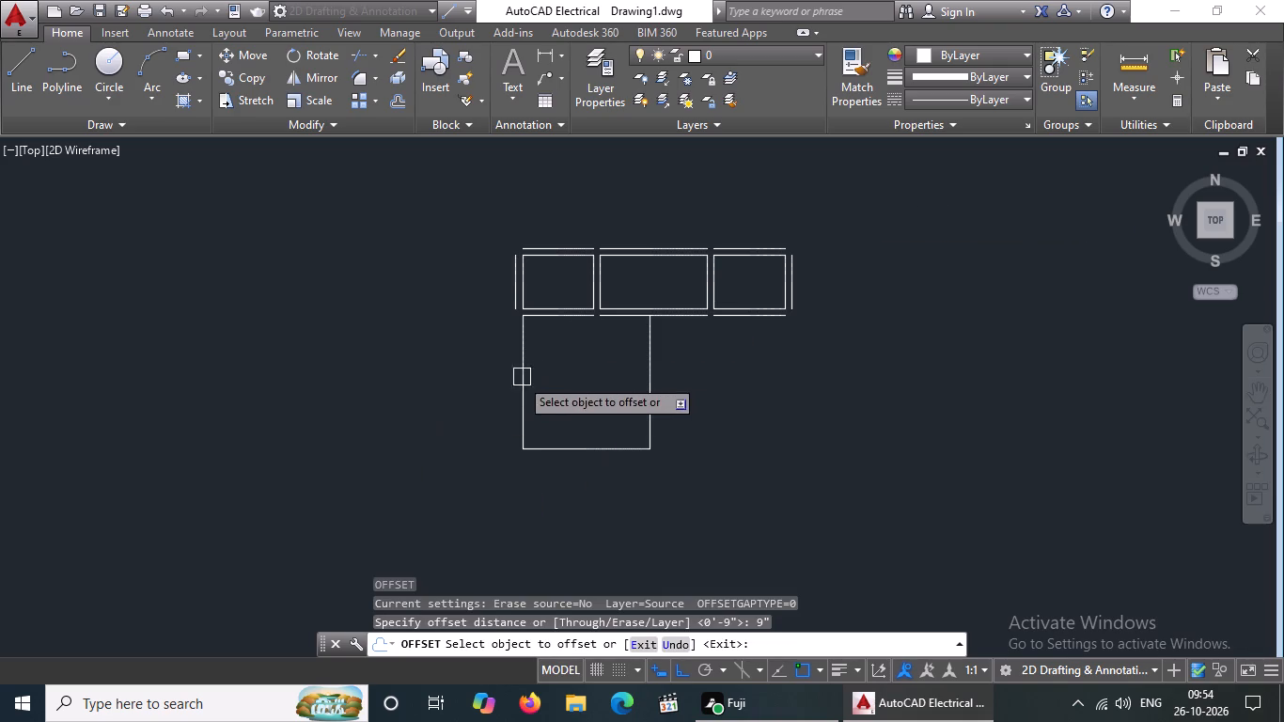
left_click_drag(518, 385, 508, 388)
left_click_drag(419, 400, 435, 400)
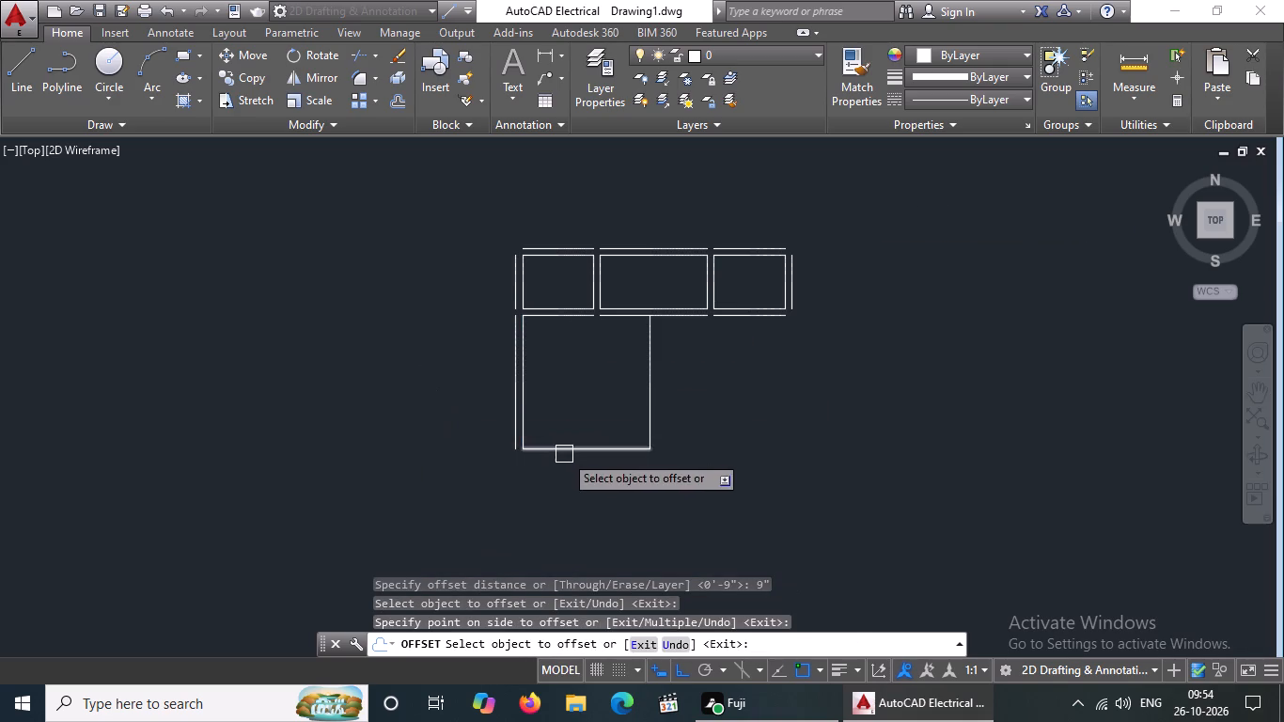
left_click(567, 449)
left_click_drag(567, 485, 590, 470)
left_click_drag(651, 422, 711, 413)
left_click(746, 413)
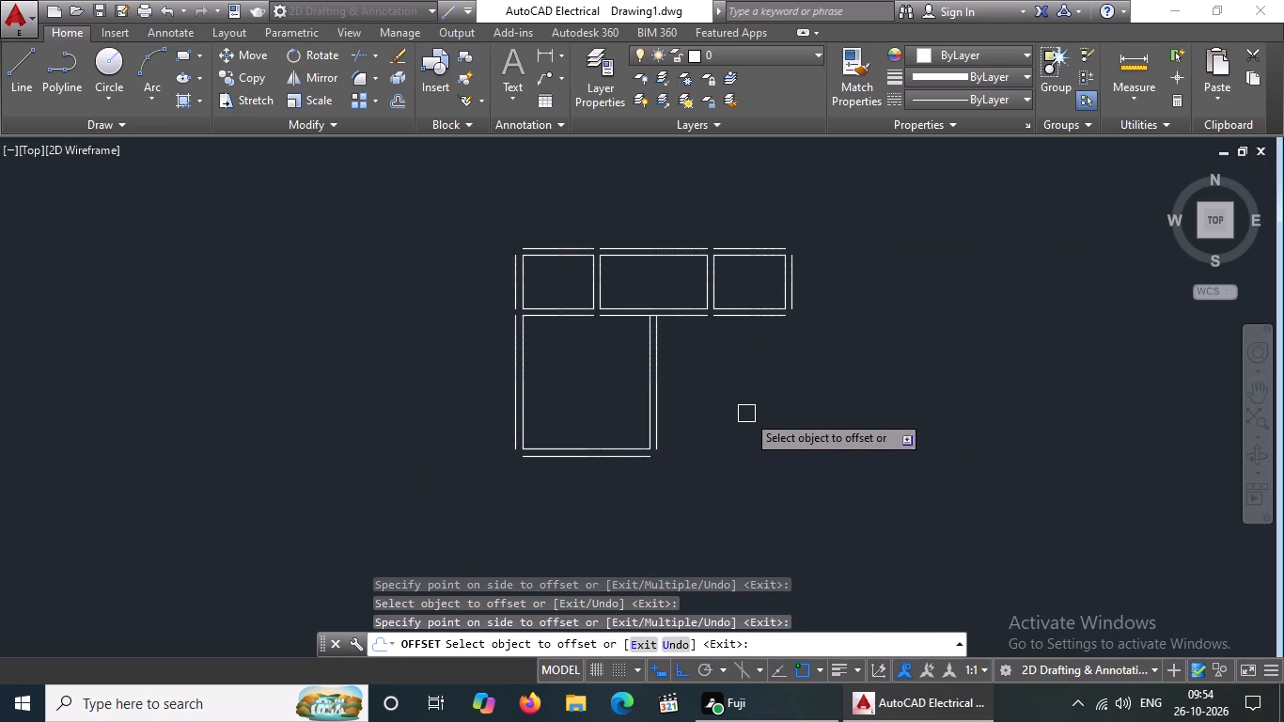
key("Escape")
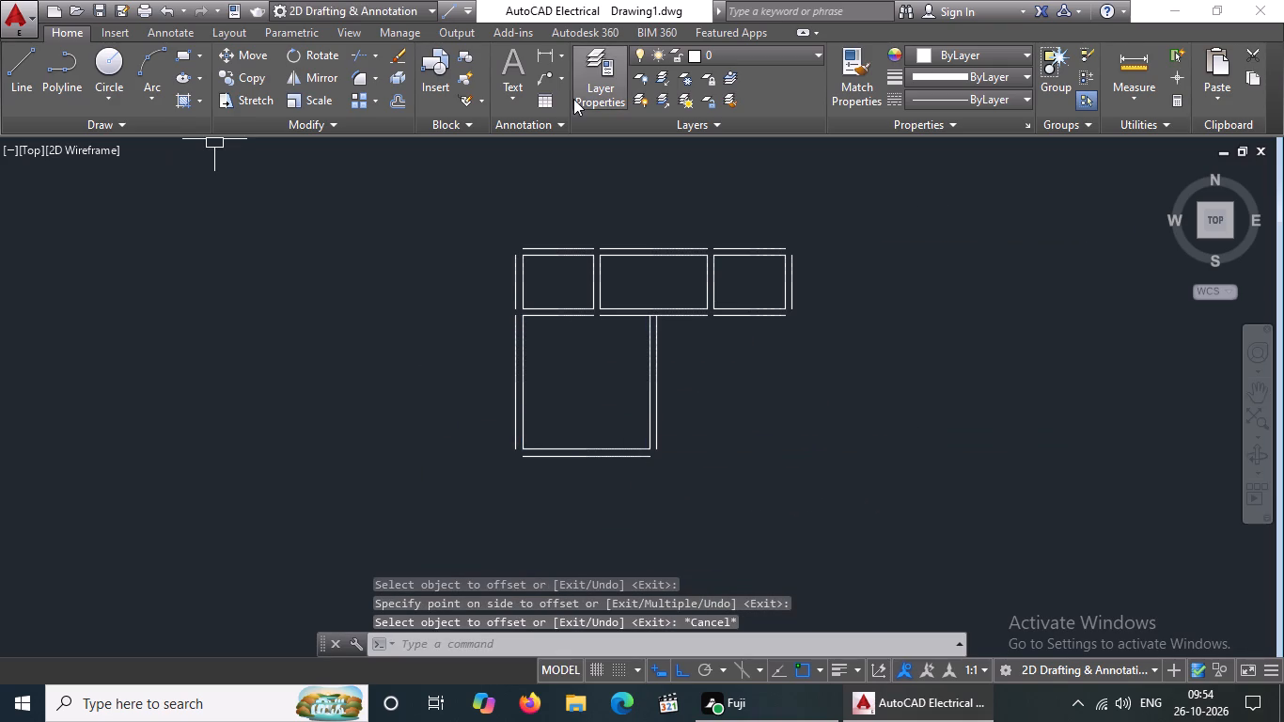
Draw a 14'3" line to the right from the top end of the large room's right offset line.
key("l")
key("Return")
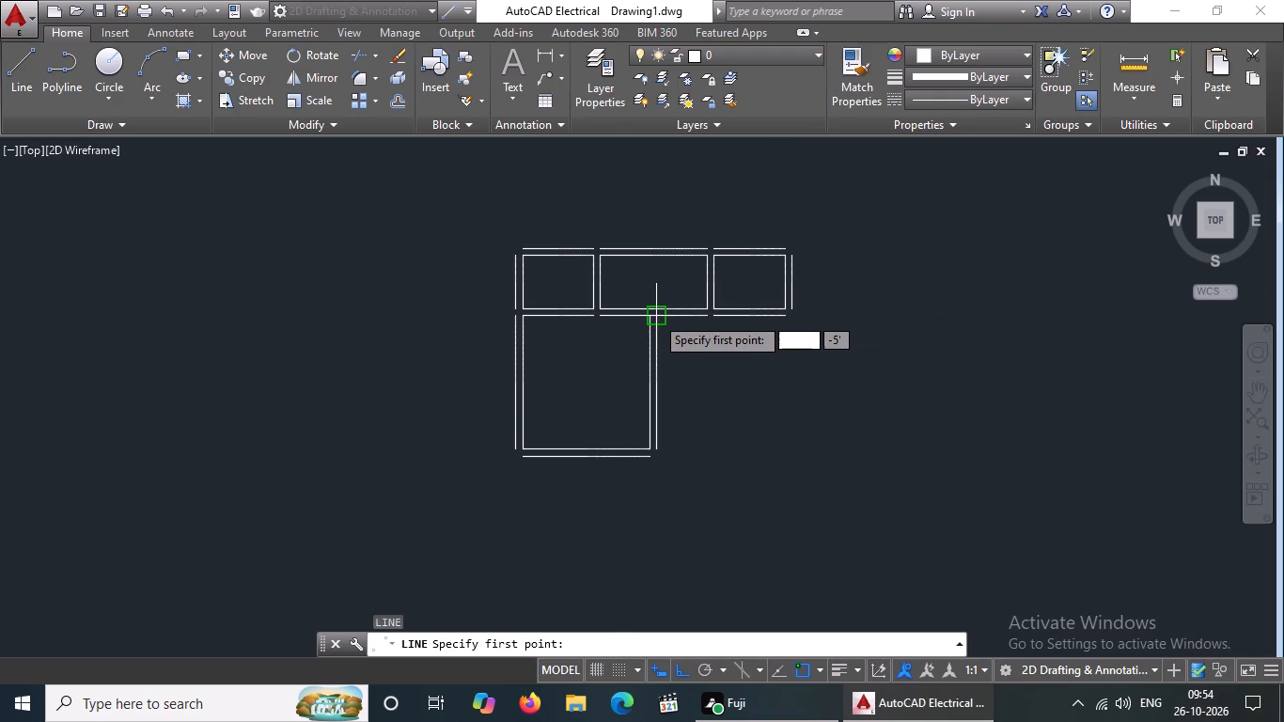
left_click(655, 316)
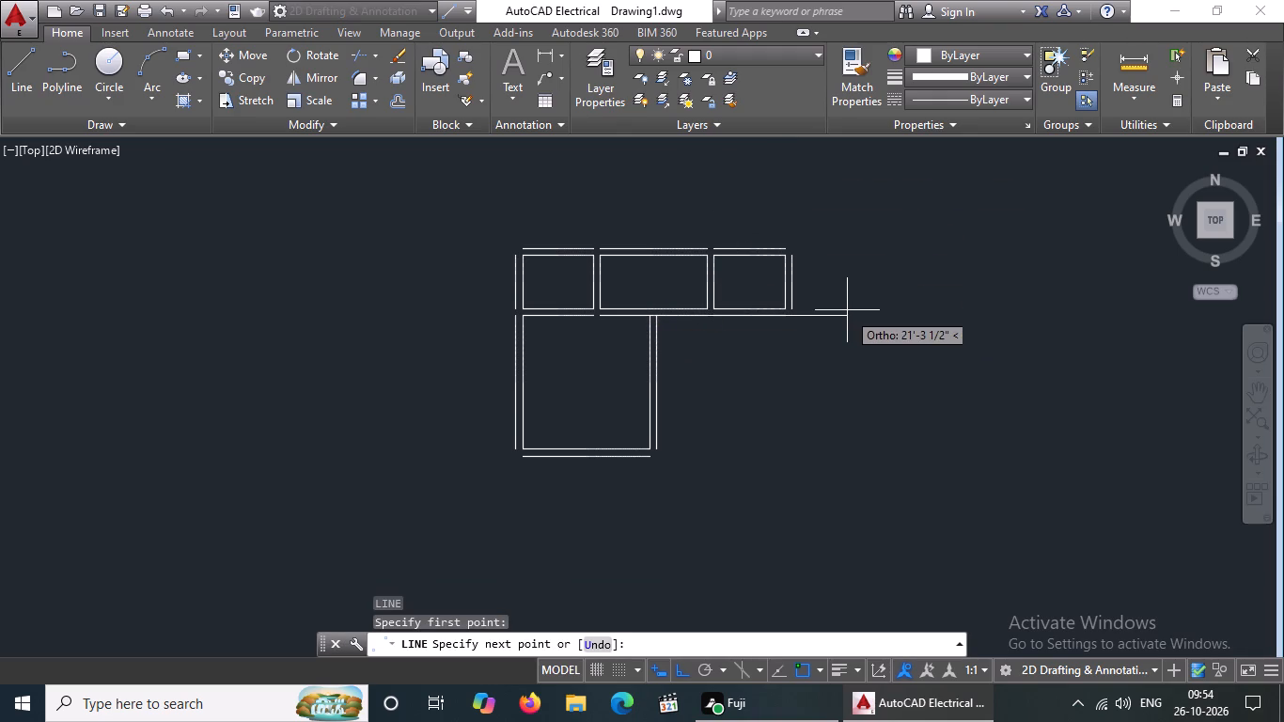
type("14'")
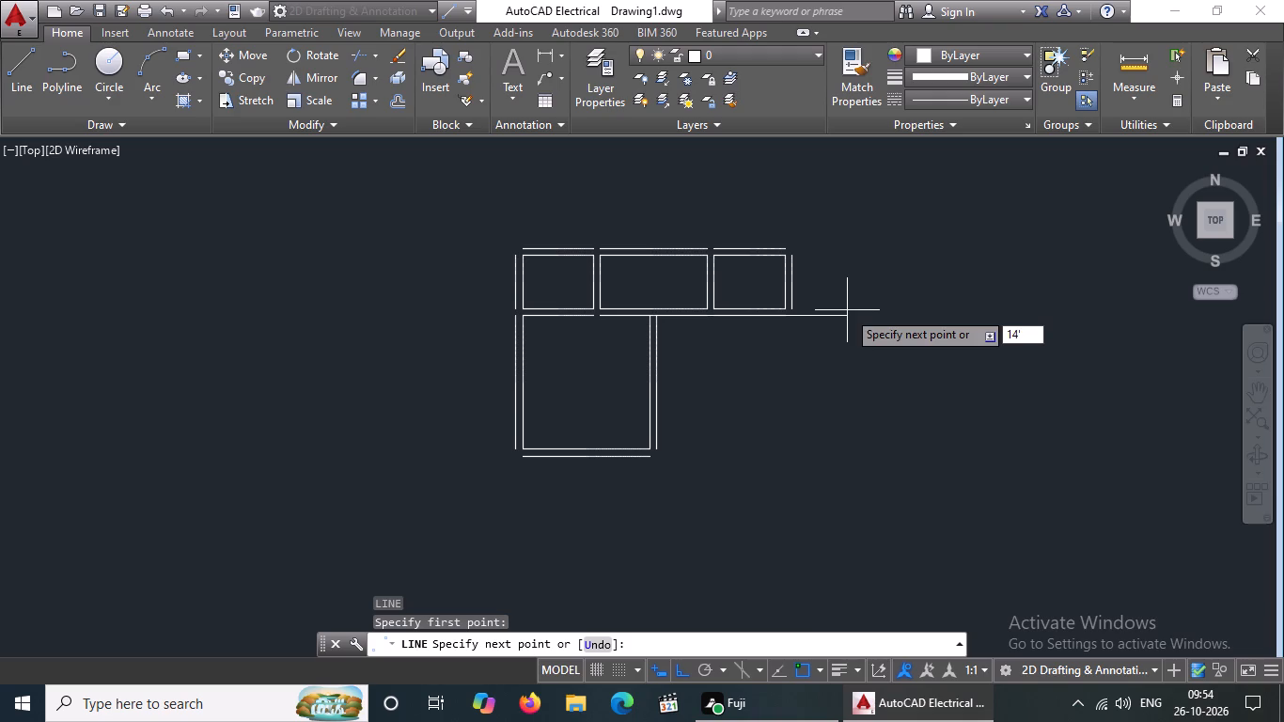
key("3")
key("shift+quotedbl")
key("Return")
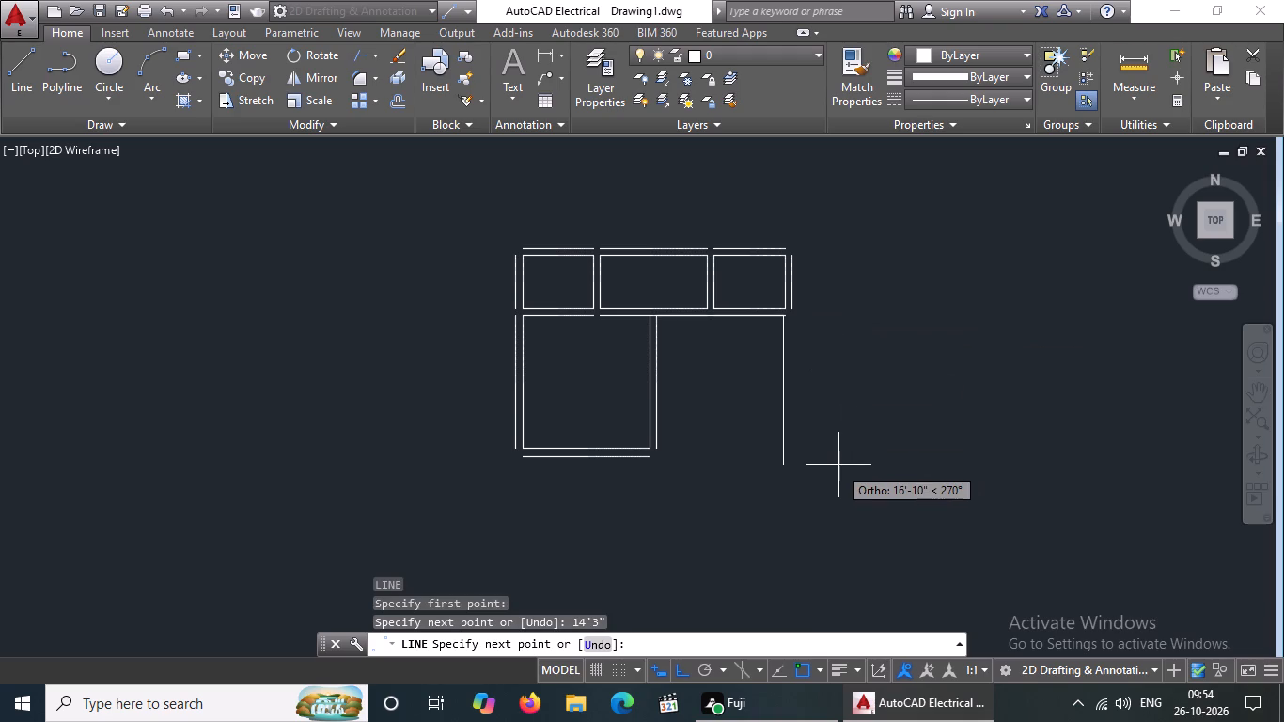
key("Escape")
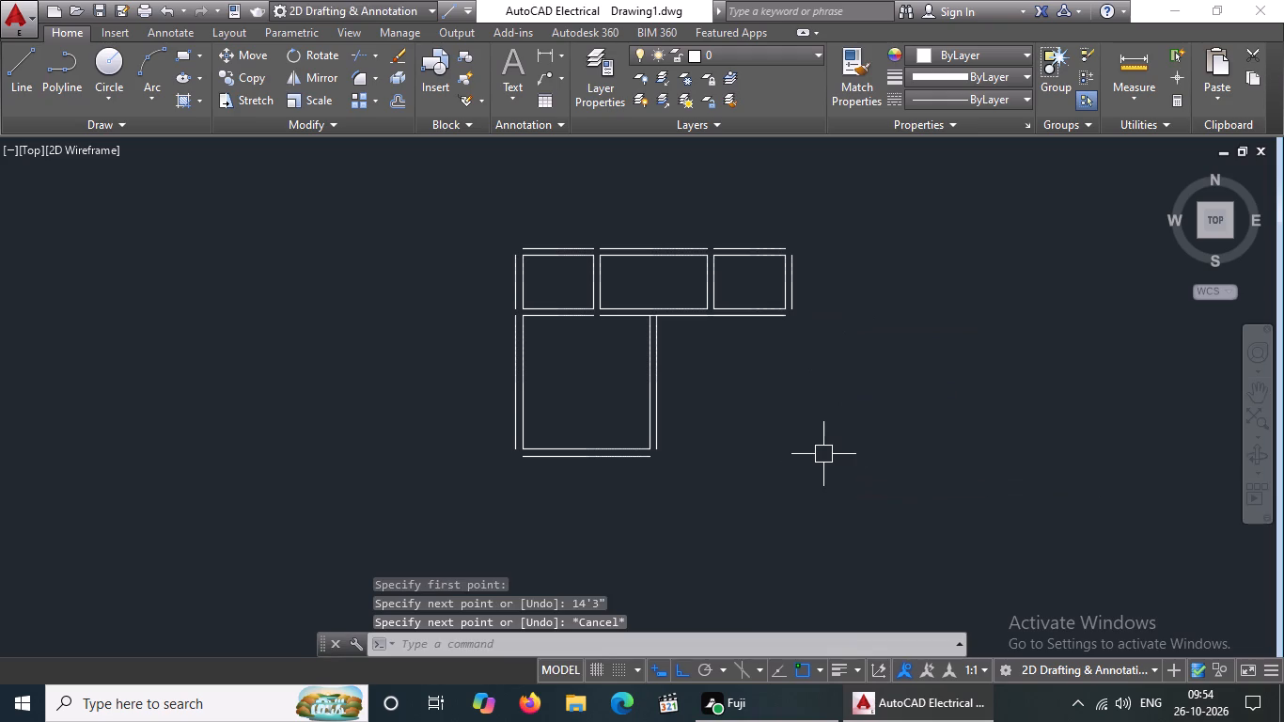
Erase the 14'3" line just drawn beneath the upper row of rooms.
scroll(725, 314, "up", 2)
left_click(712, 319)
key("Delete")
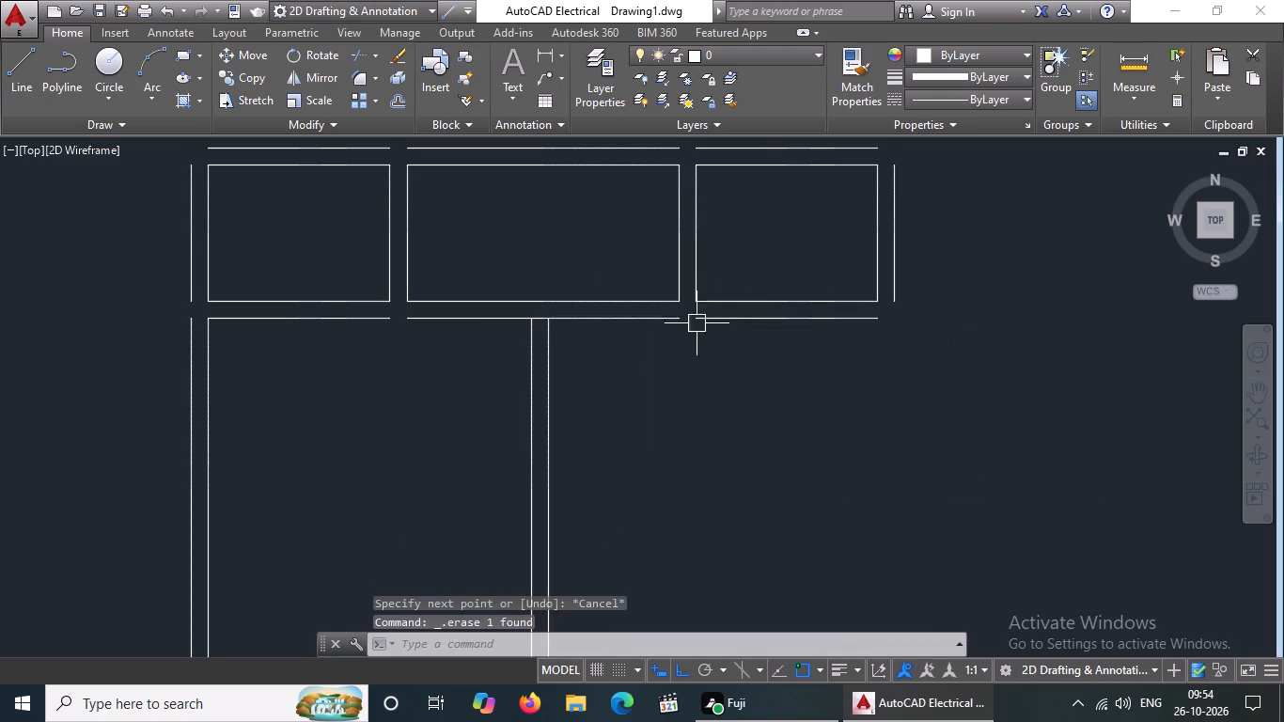
Draw a 14'3" line to the right from the bottom end of the large room's right offset line.
scroll(687, 301, "down", 2)
left_click(8, 70)
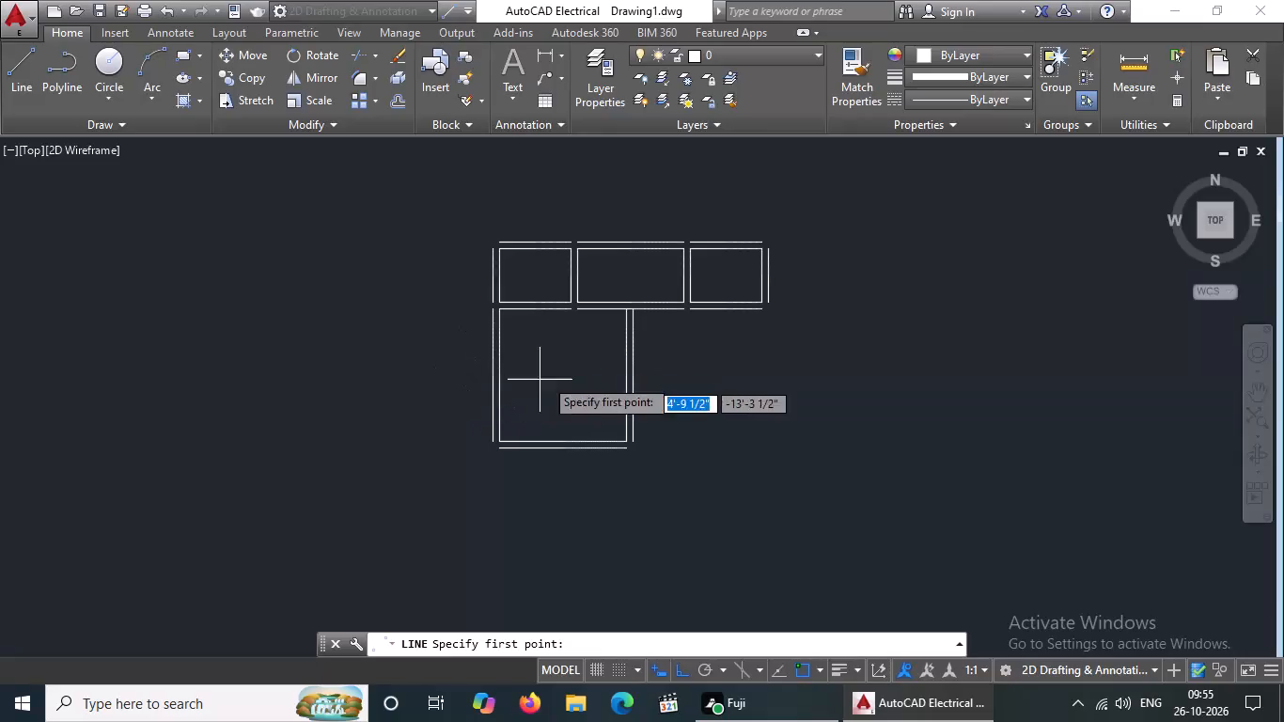
left_click_drag(632, 443, 670, 443)
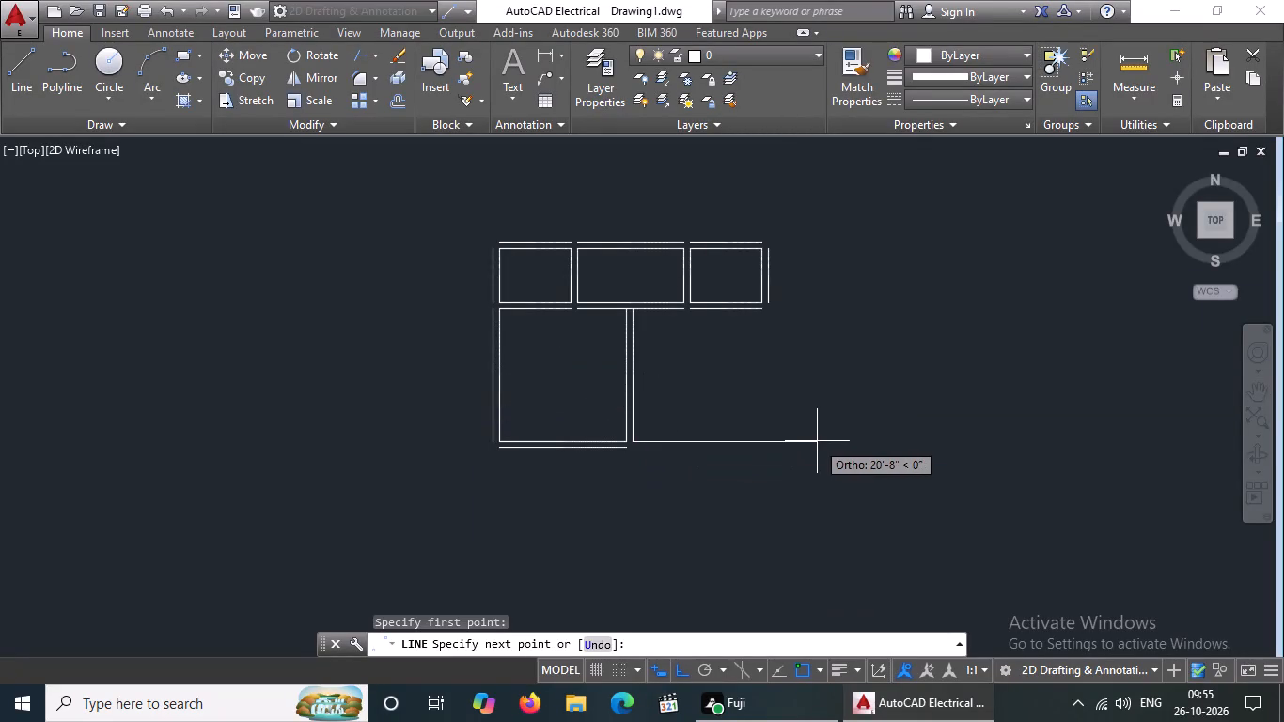
type("14")
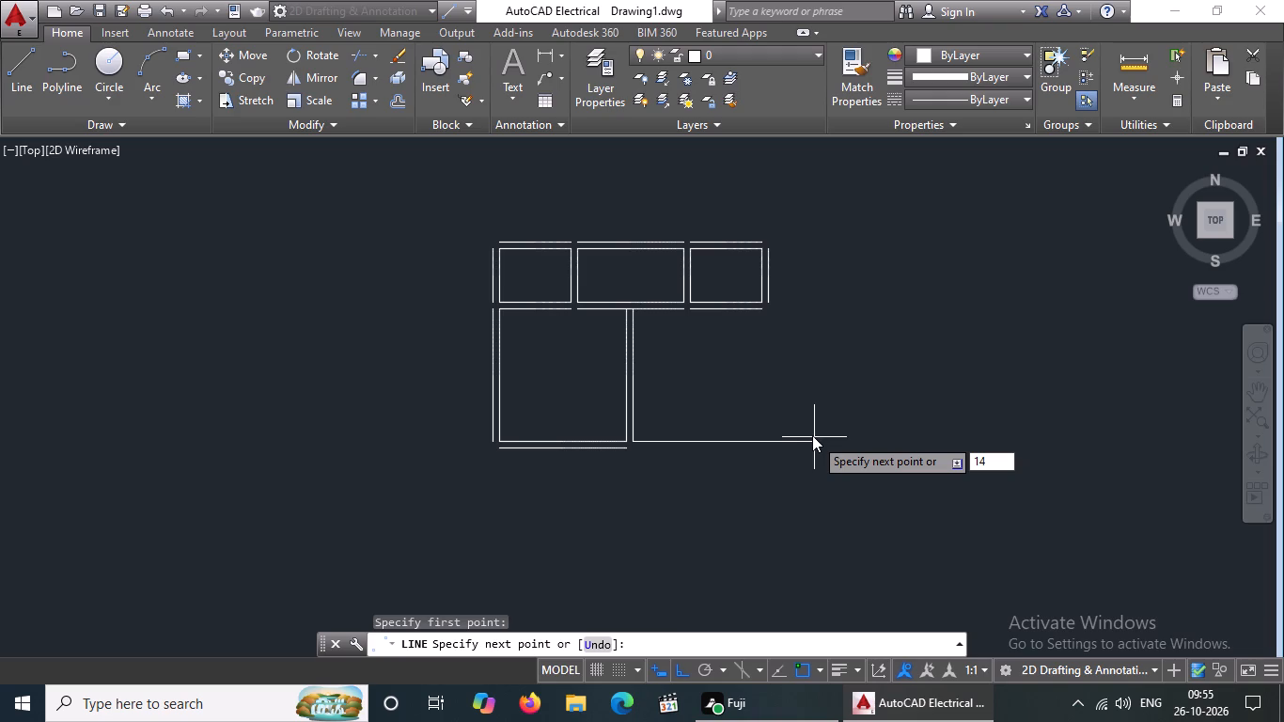
key("apostrophe")
key("3")
key("shift+quotedbl")
key("Return")
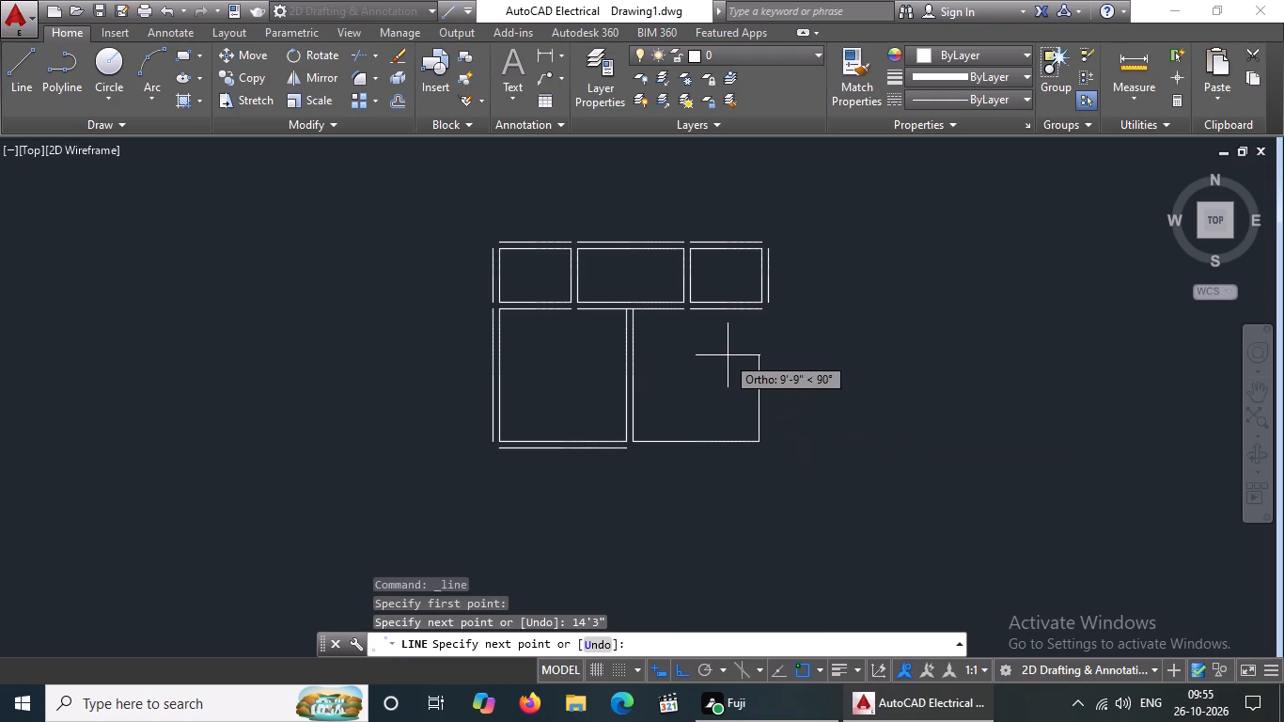
key("Return")
key("Escape")
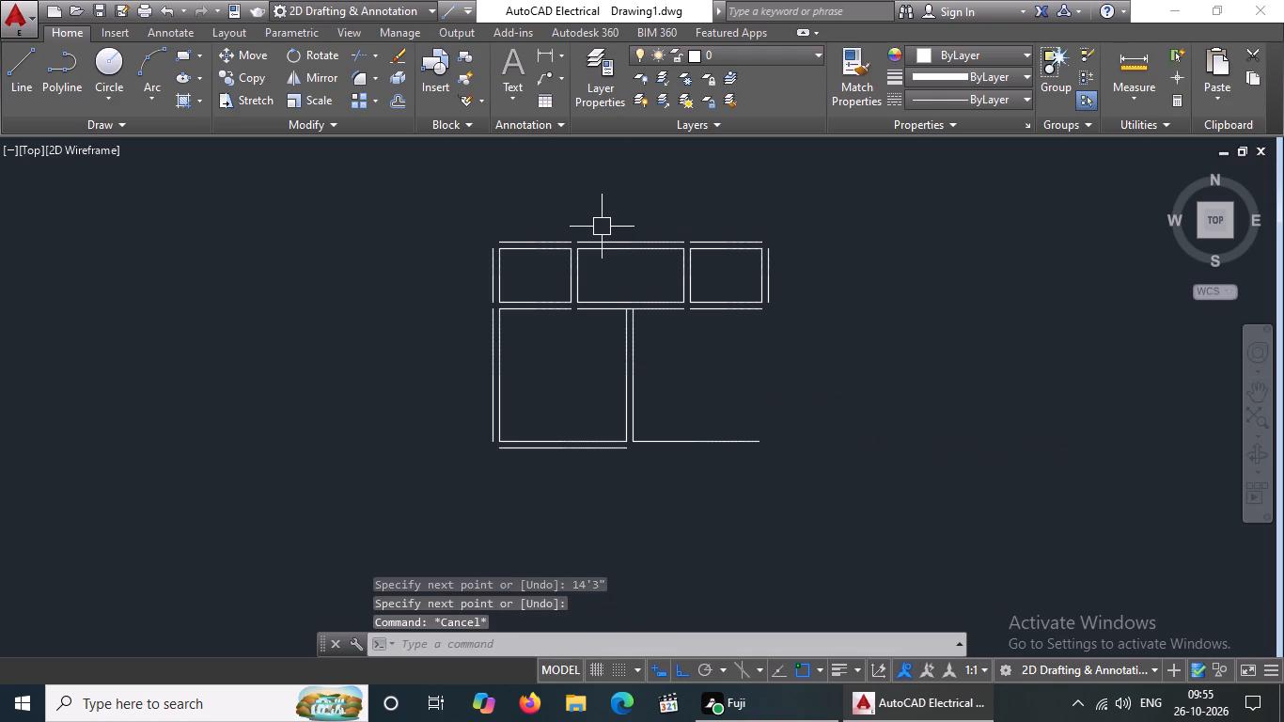
Fillet the third upper room's right side with the new 14'3" bottom line into a square corner.
type("f")
key("space")
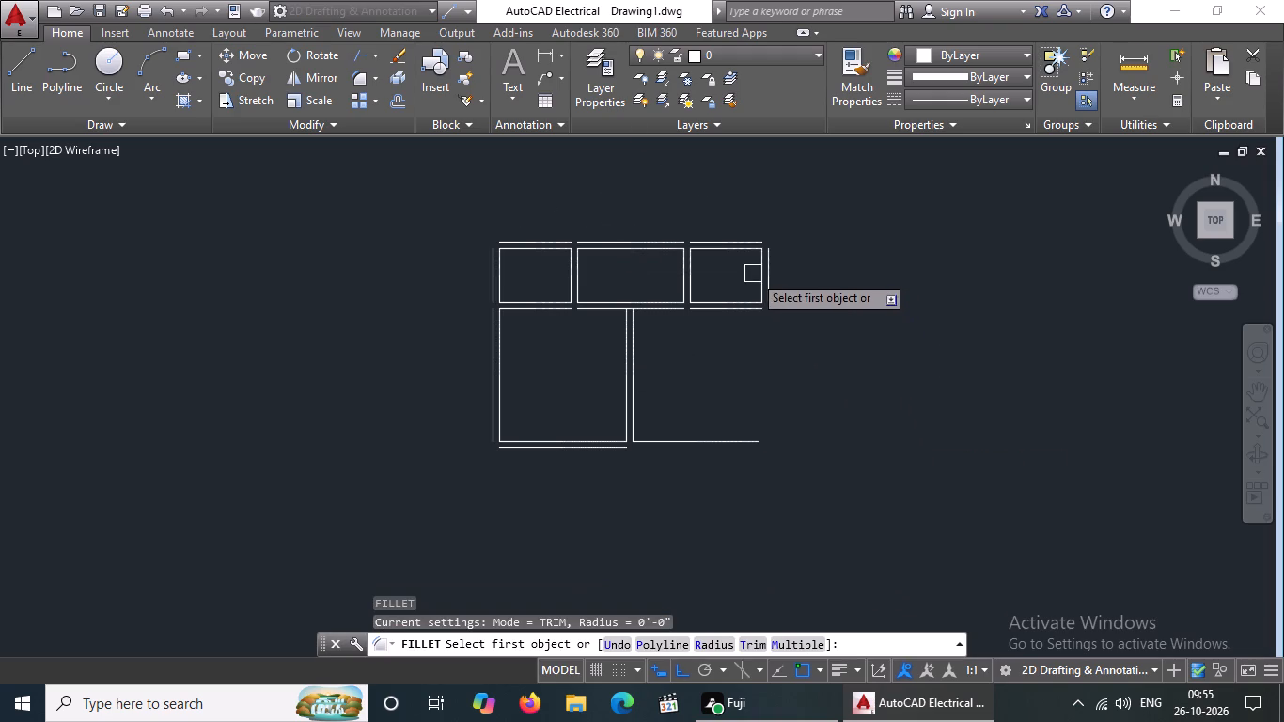
left_click(755, 273)
left_click(727, 440)
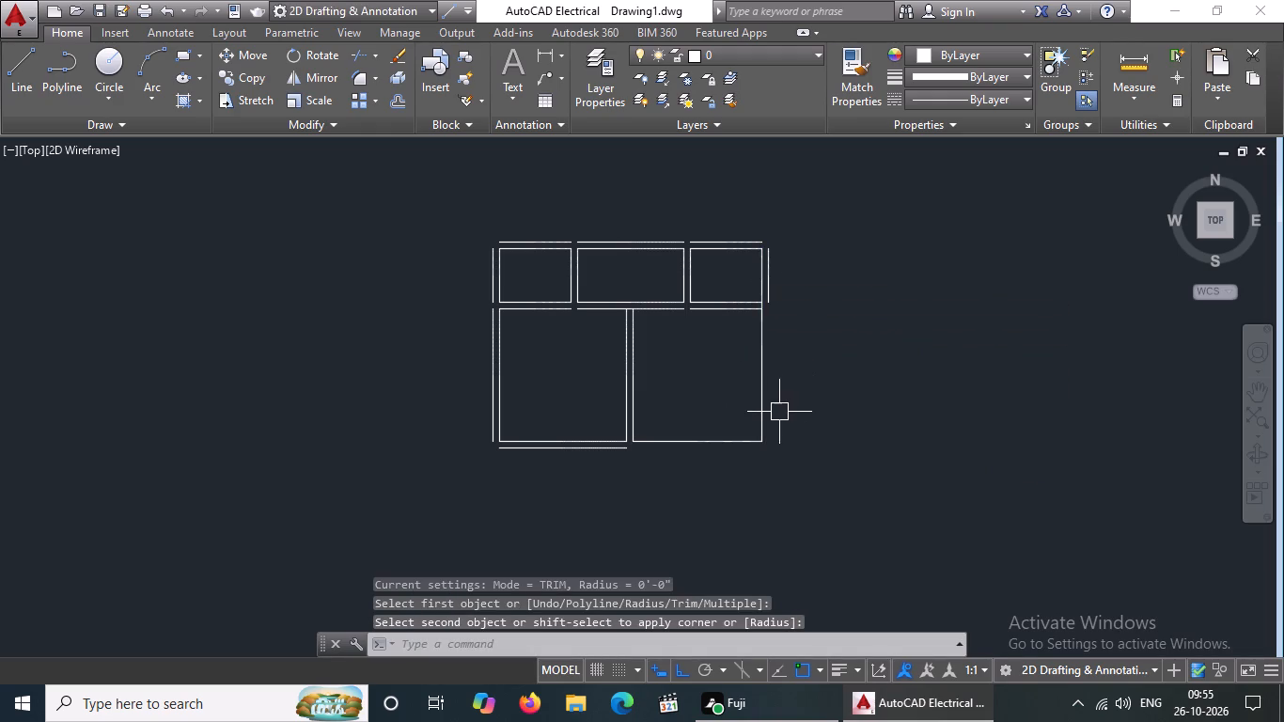
key("Escape")
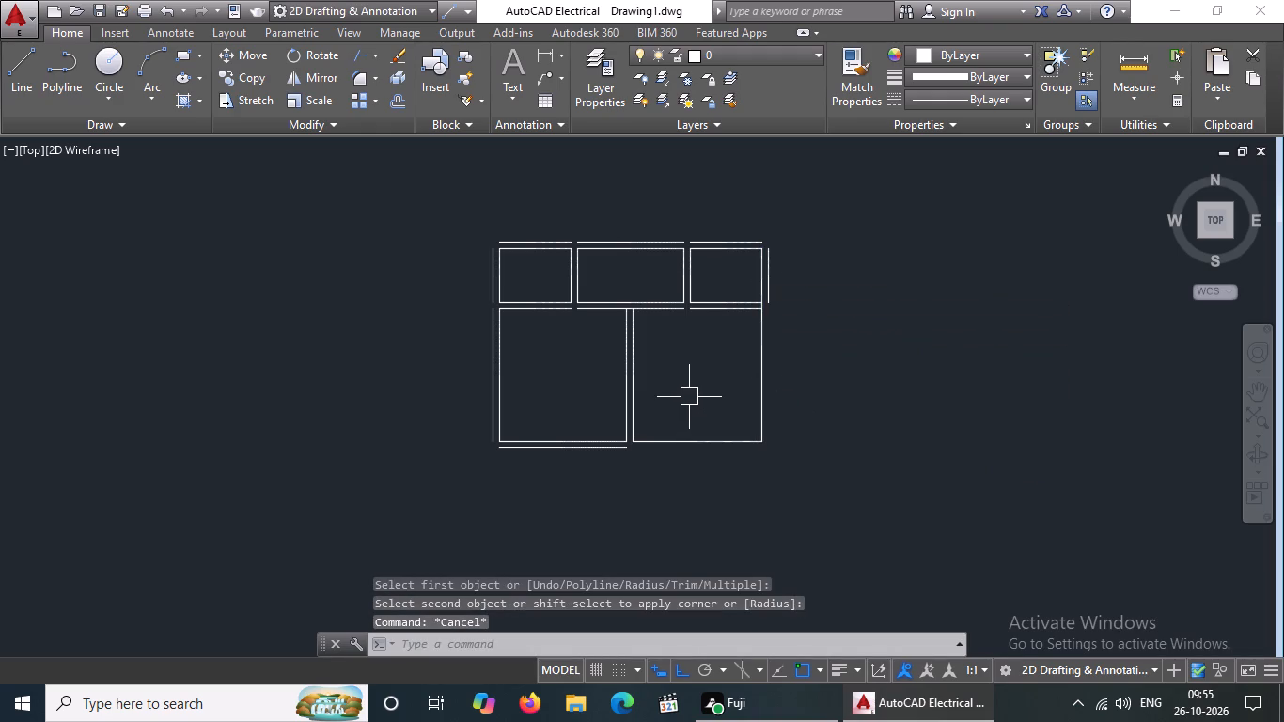
Offset the right and bottom sides of the second large room outward by 9".
key("o")
key("Return")
type("9\"")
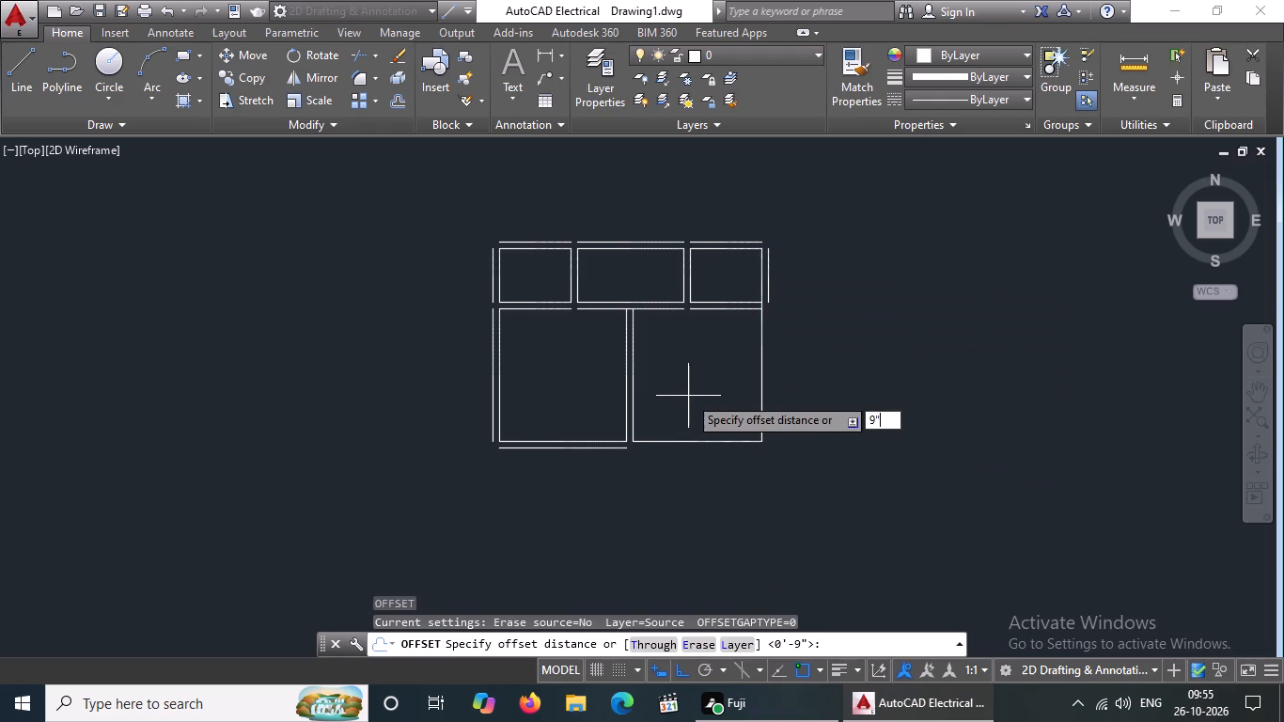
key("Return")
left_click_drag(759, 376, 792, 376)
left_click_drag(826, 380, 828, 381)
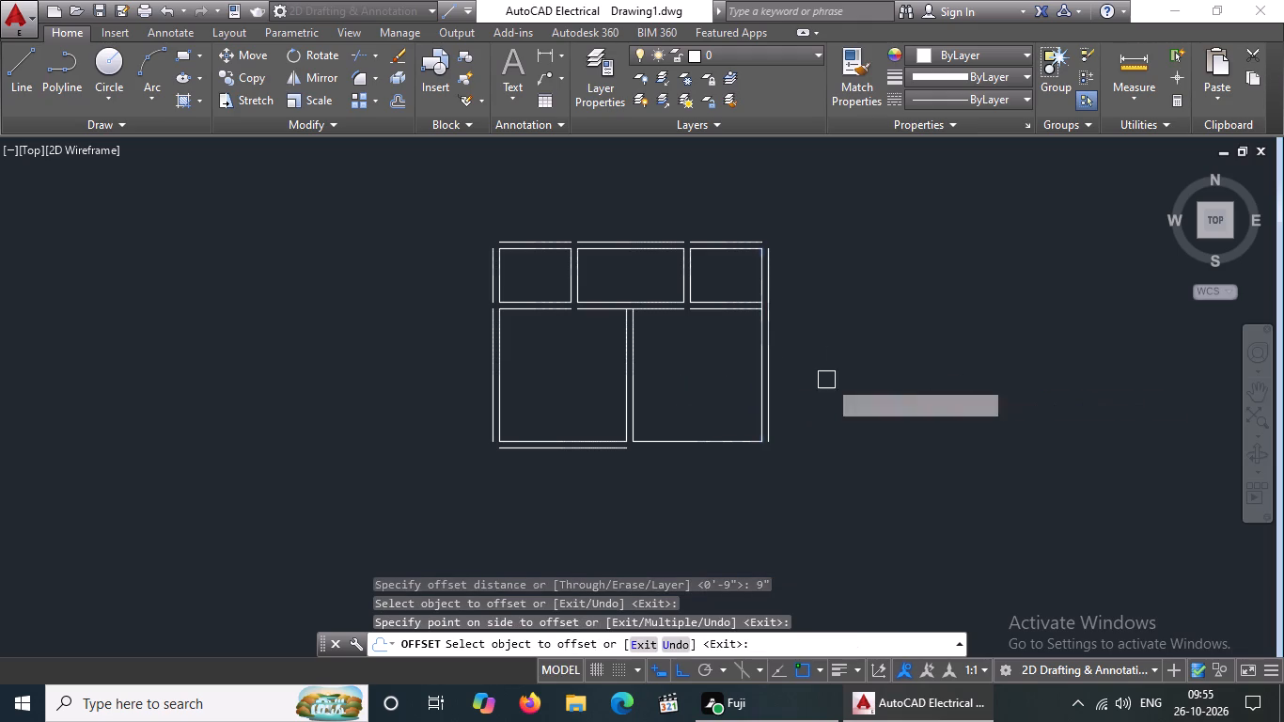
left_click_drag(828, 381, 822, 391)
left_click(703, 442)
left_click(688, 503)
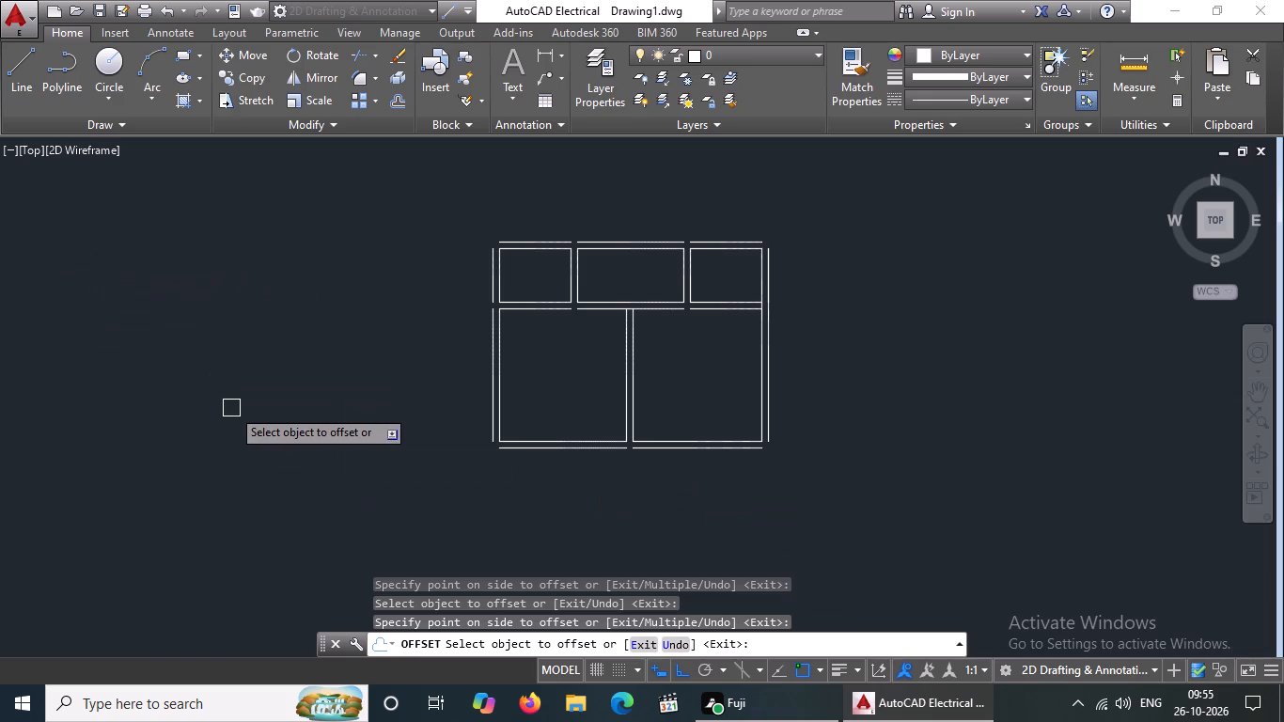
key("Escape")
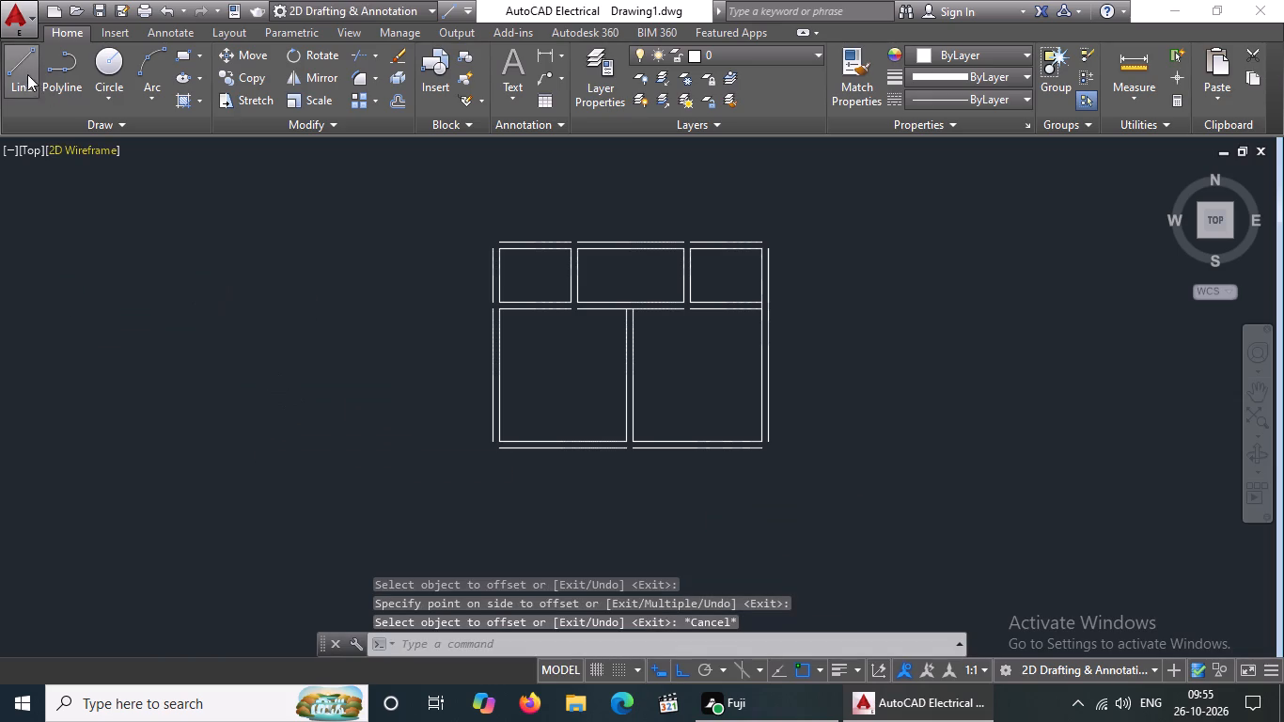
Draw lines from the right end of the second large room's bottom offset line: 7' down, 9' left and 7' up.
left_click(27, 74)
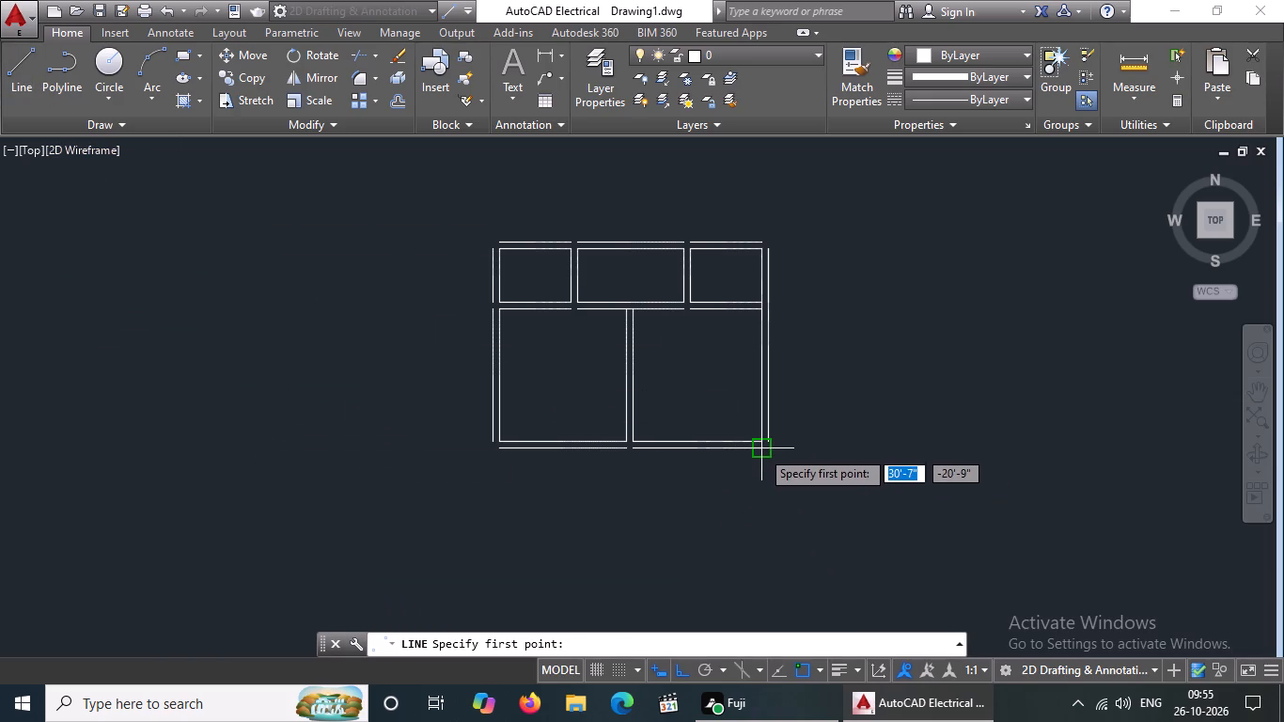
left_click(760, 449)
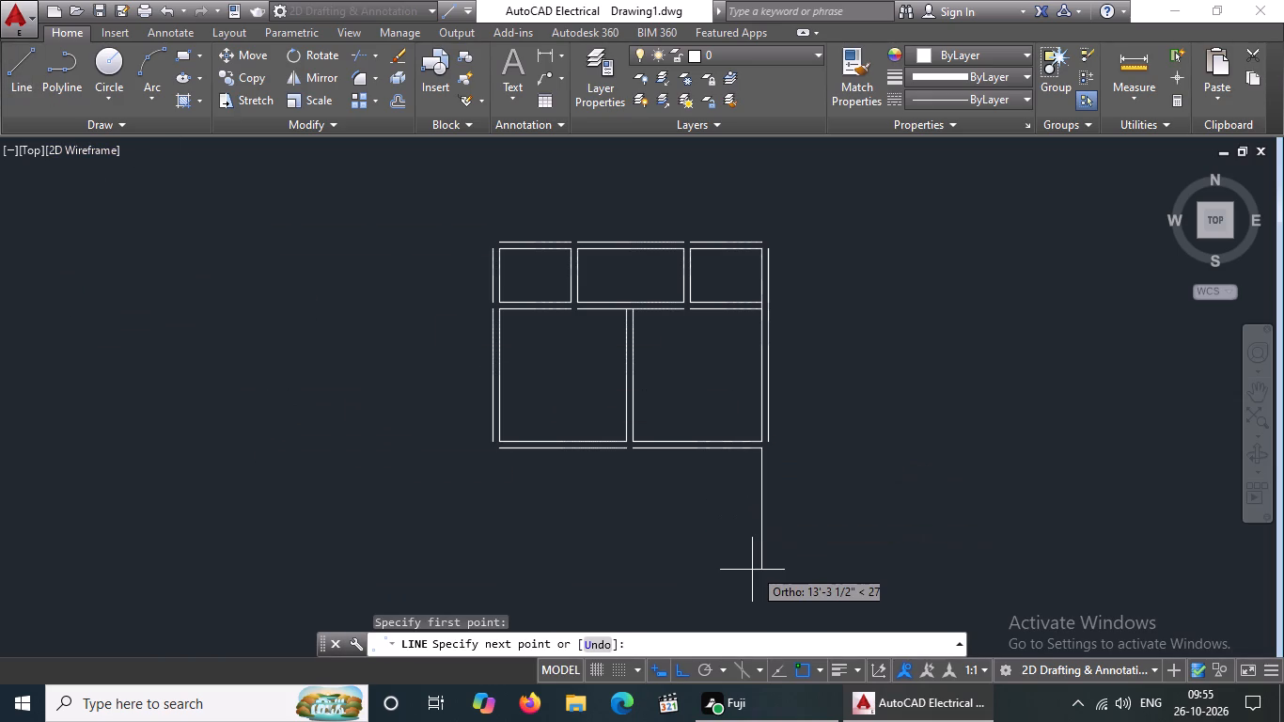
type("7'")
key("Return")
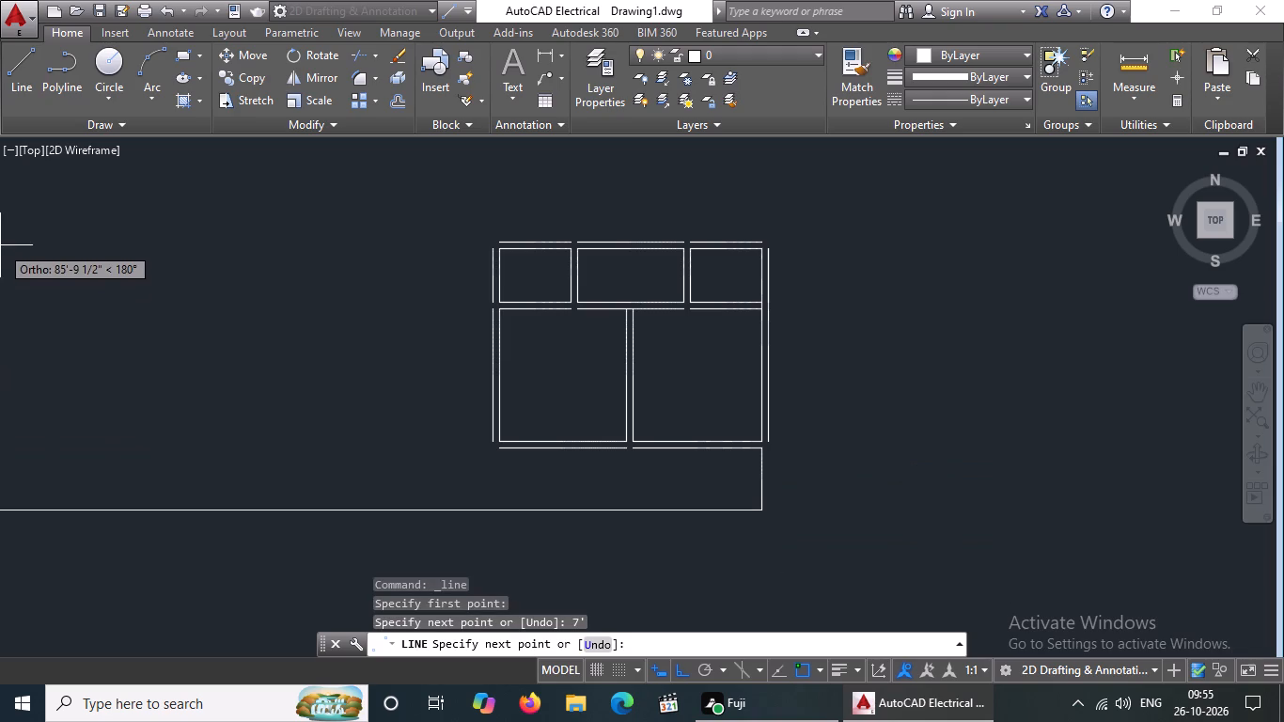
type("9'")
key("Return")
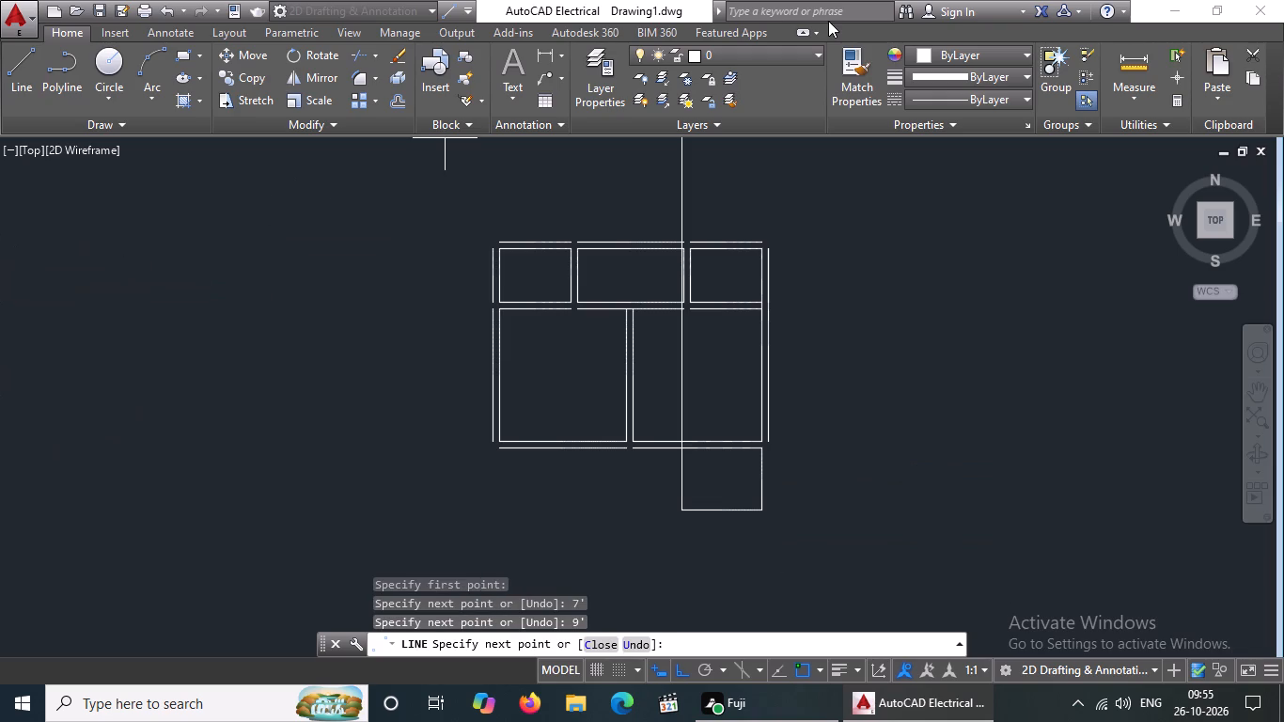
type("7'")
key("Return")
key("Return")
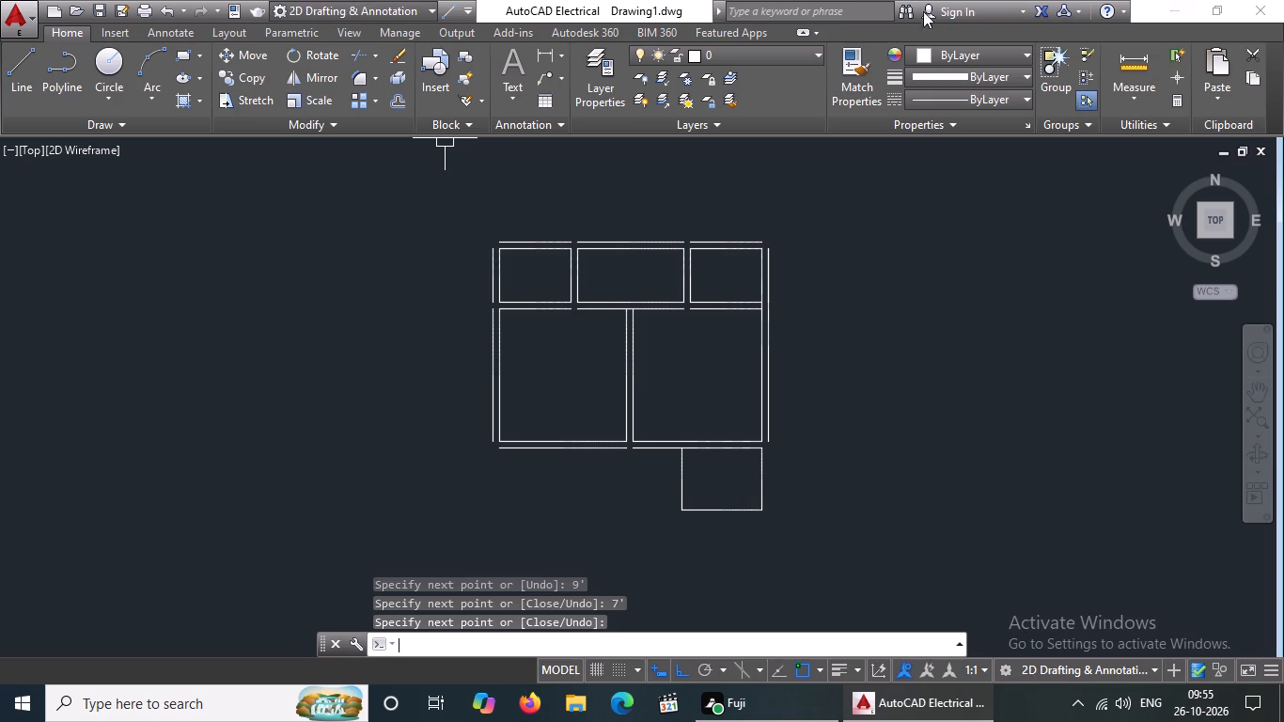
key("Escape")
Offset the right, left and bottom sides of the 9' by 7' room outward by 9".
key("o")
key("Return")
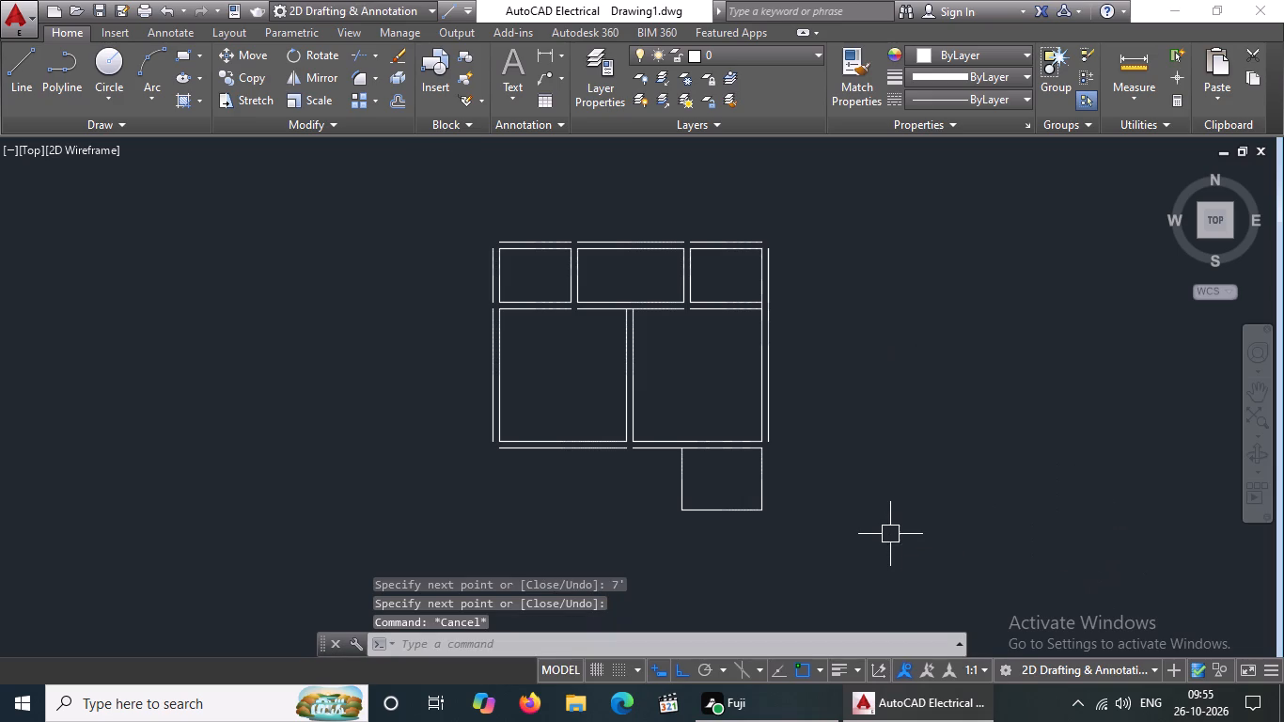
key("9")
key("shift+quotedbl")
key("Return")
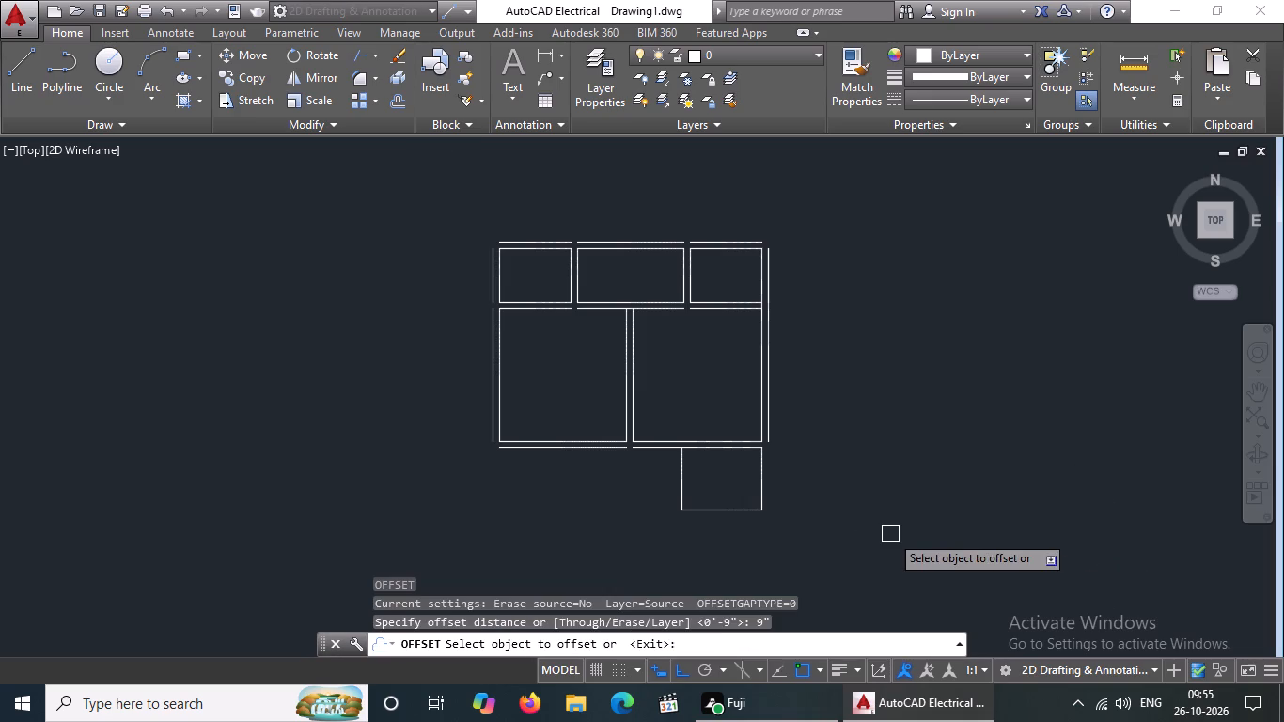
left_click_drag(764, 488, 775, 485)
left_click_drag(787, 482, 770, 488)
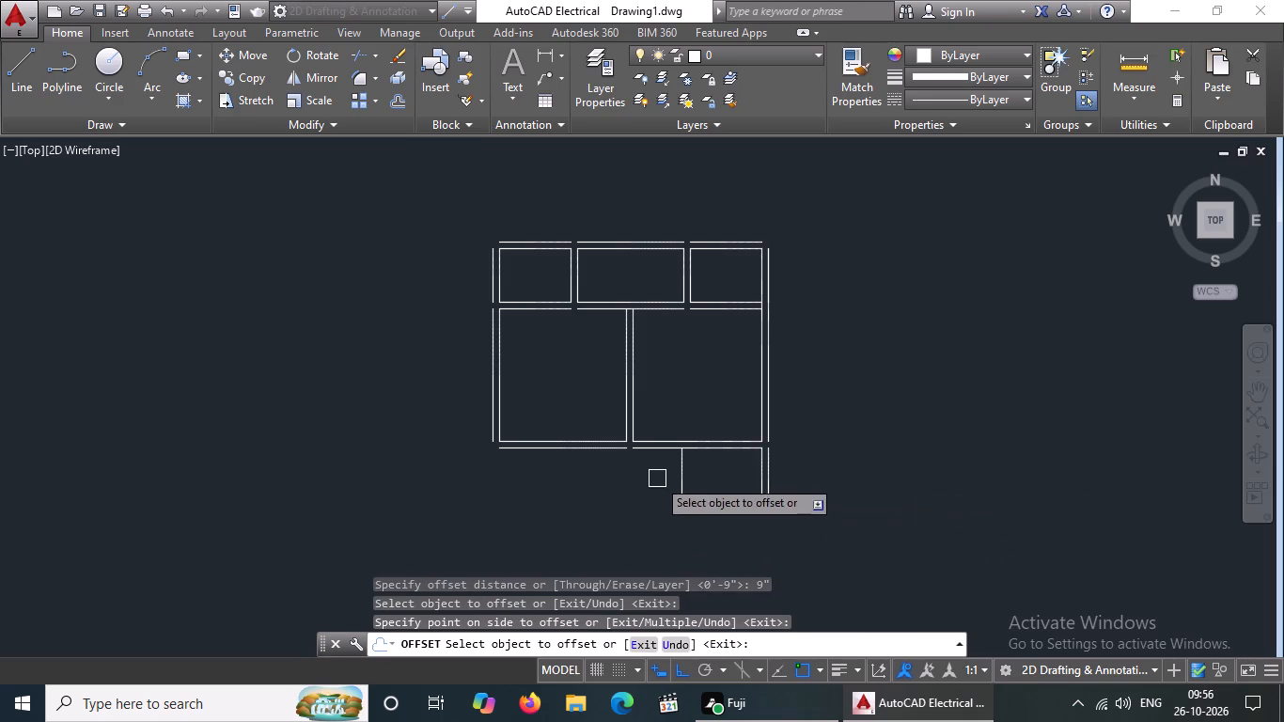
left_click(676, 476)
left_click(649, 488)
left_click_drag(717, 510, 715, 535)
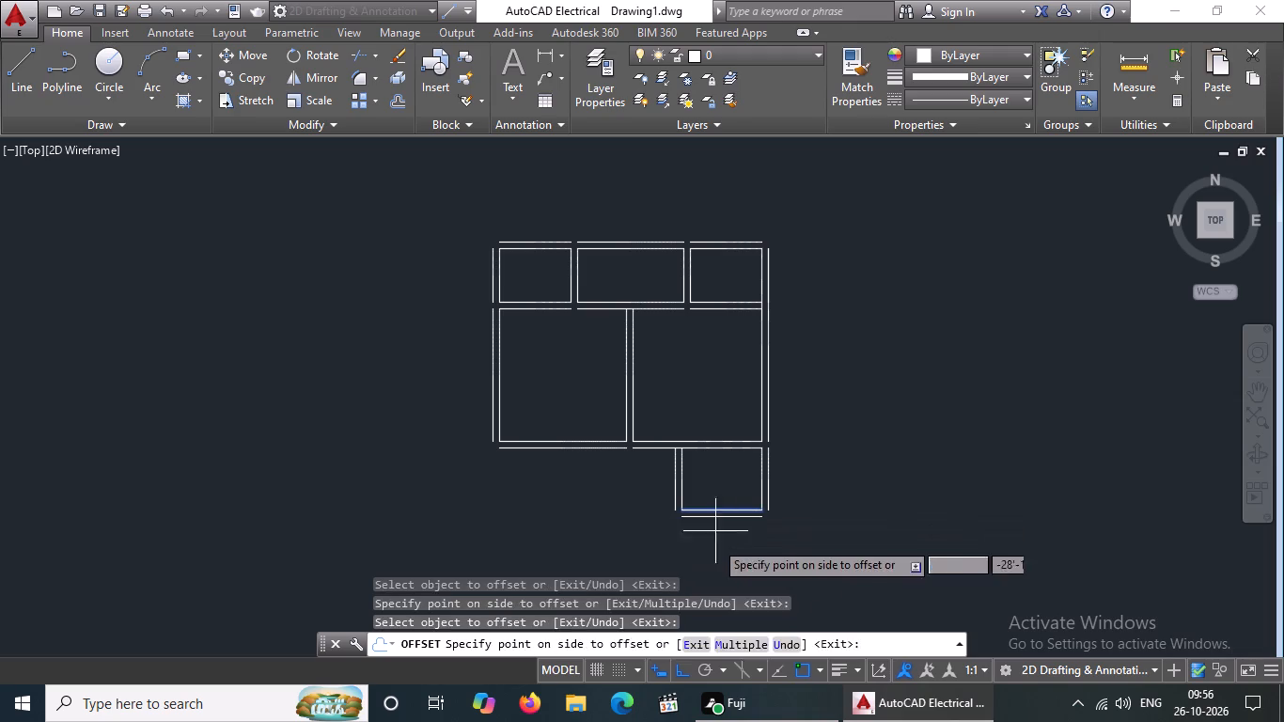
left_click(713, 547)
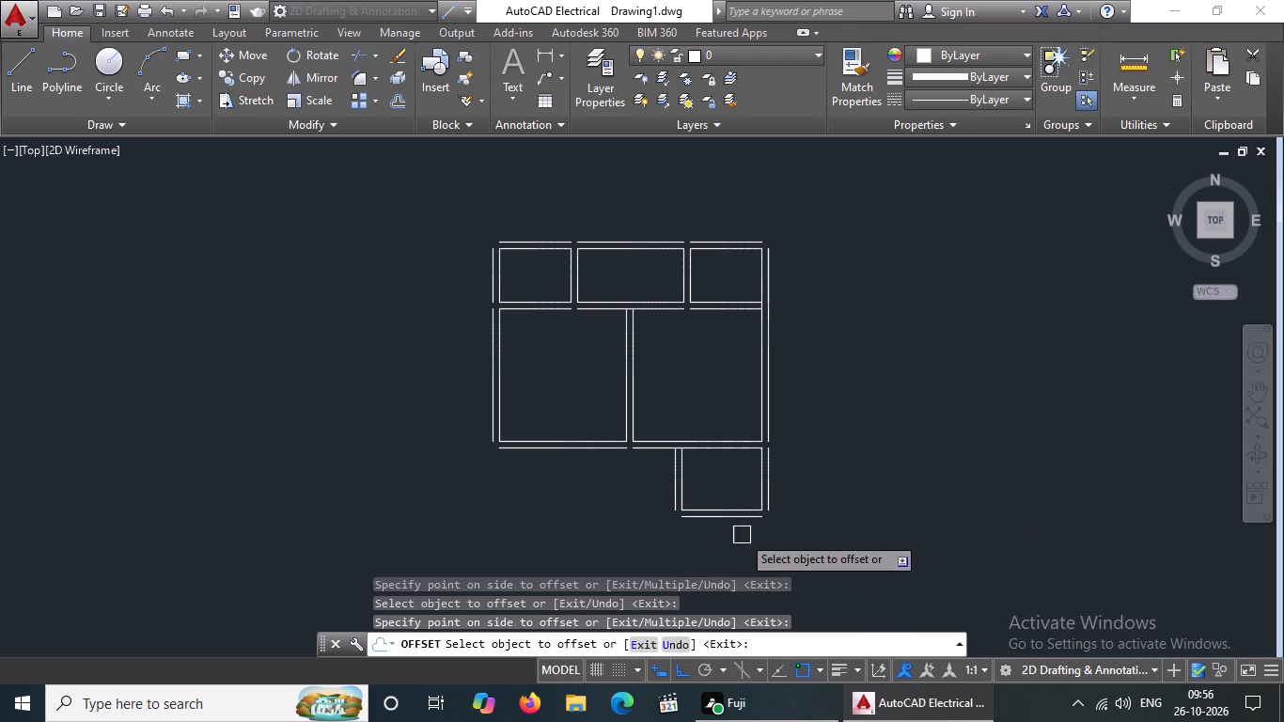
scroll(753, 529, "down", 4)
middle_click_drag(759, 546, 767, 490)
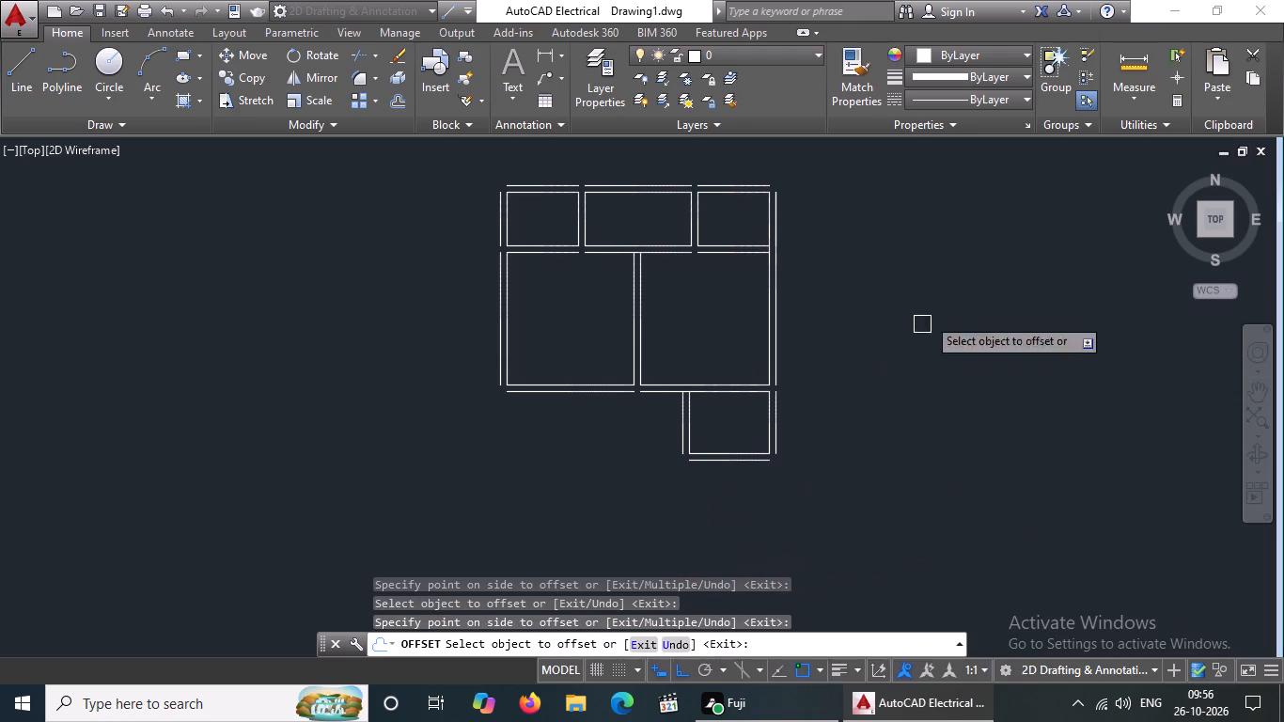
key("Escape")
Draw lines from the right end of the 9' by 7' room's bottom offset line: 6'6" down, 5'6" left and 6'6" up.
key("l")
key("Return")
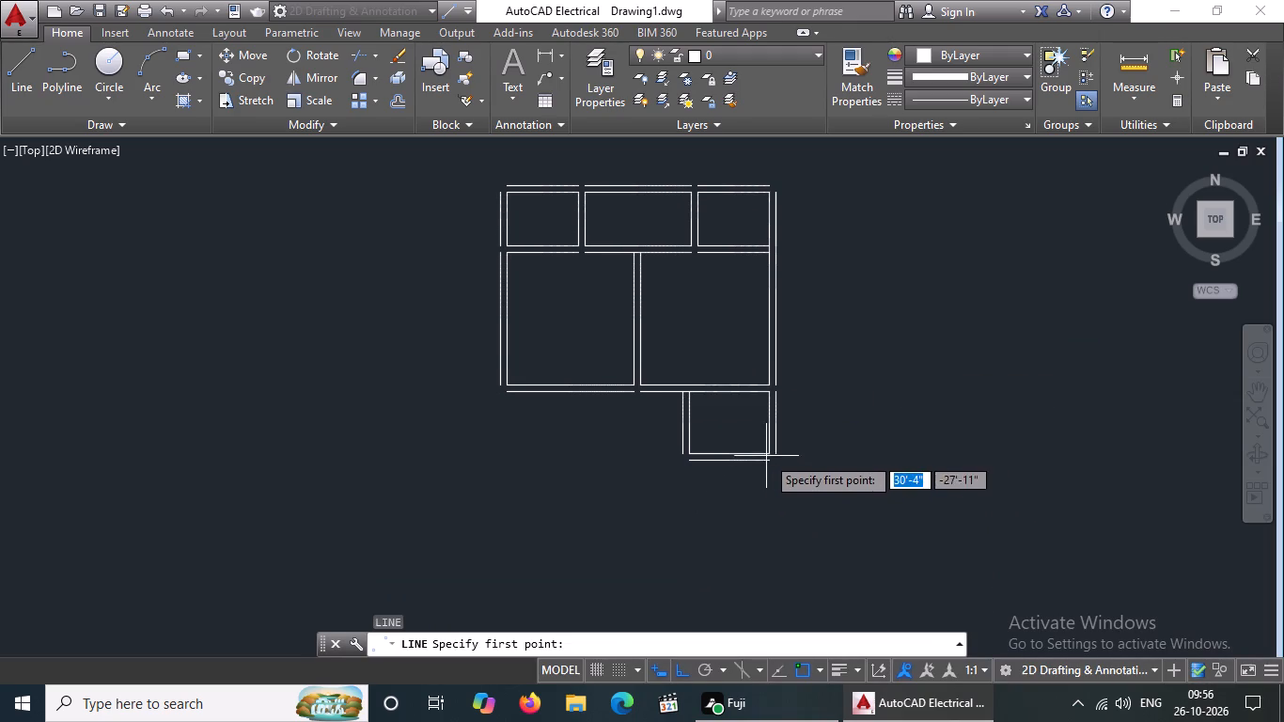
left_click_drag(768, 461, 760, 484)
type("6'6\"")
key("Return")
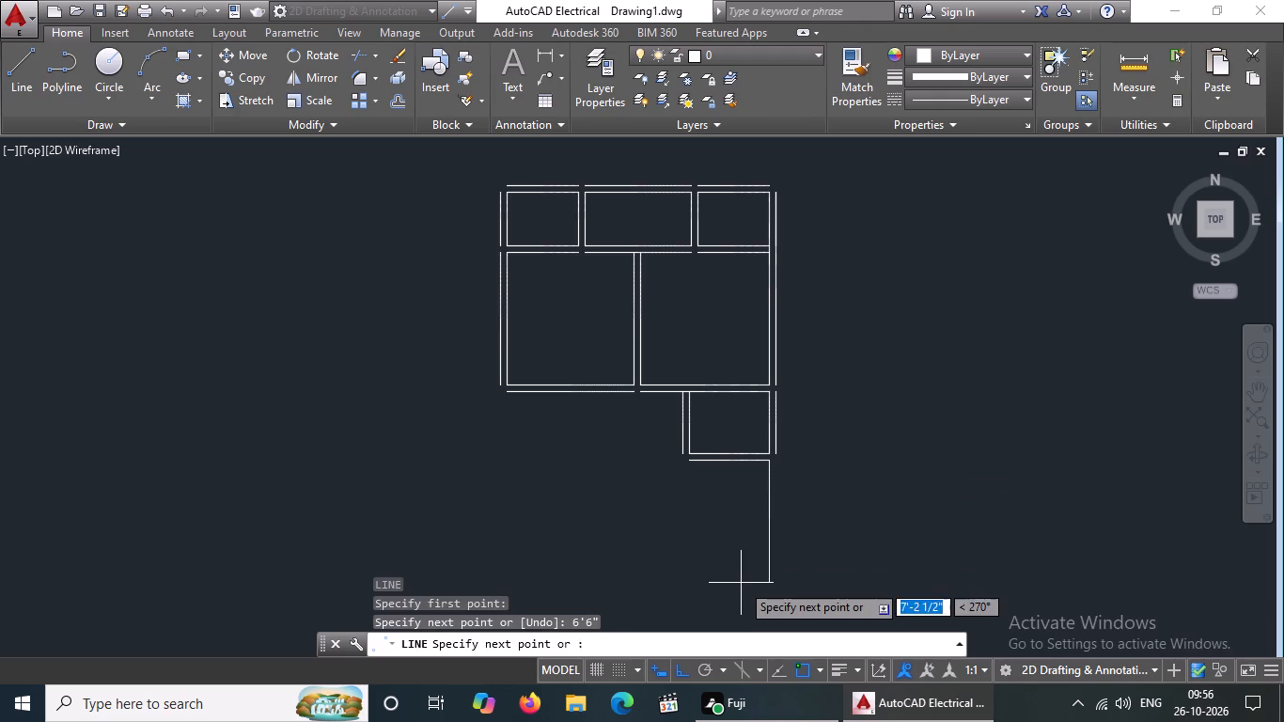
scroll(741, 583, "up", 1)
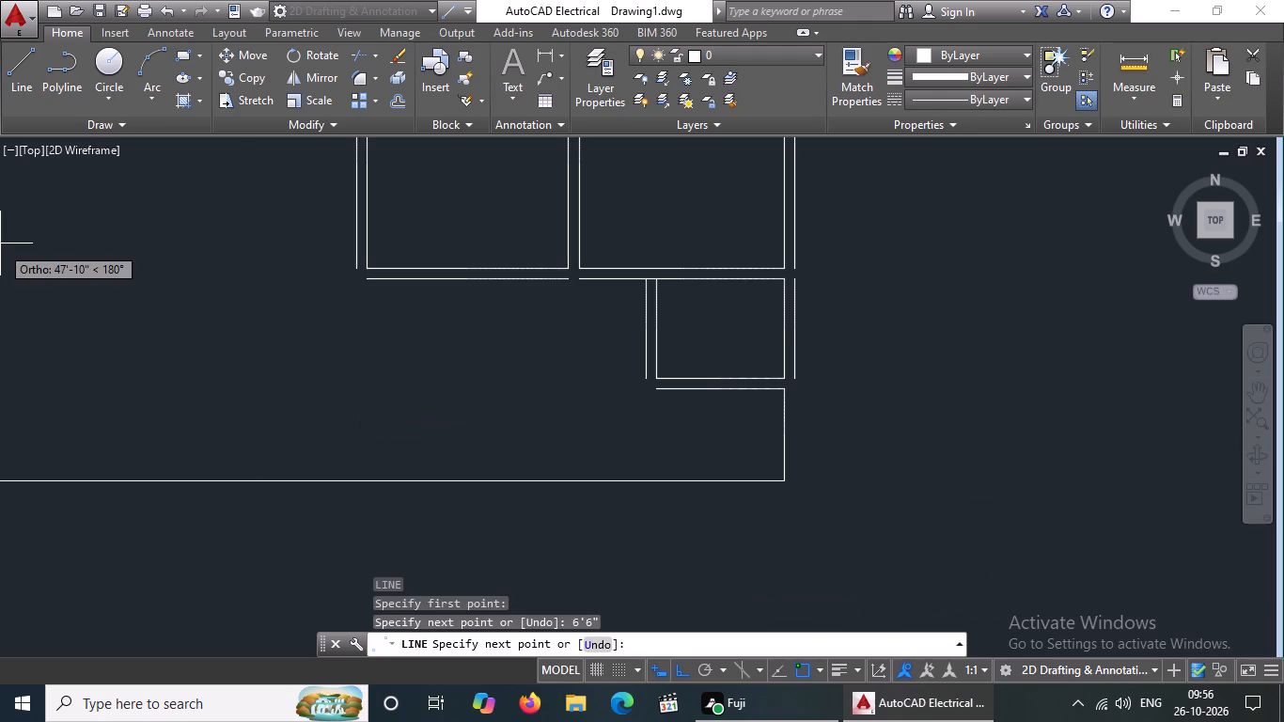
type("5'6\"")
key("Return")
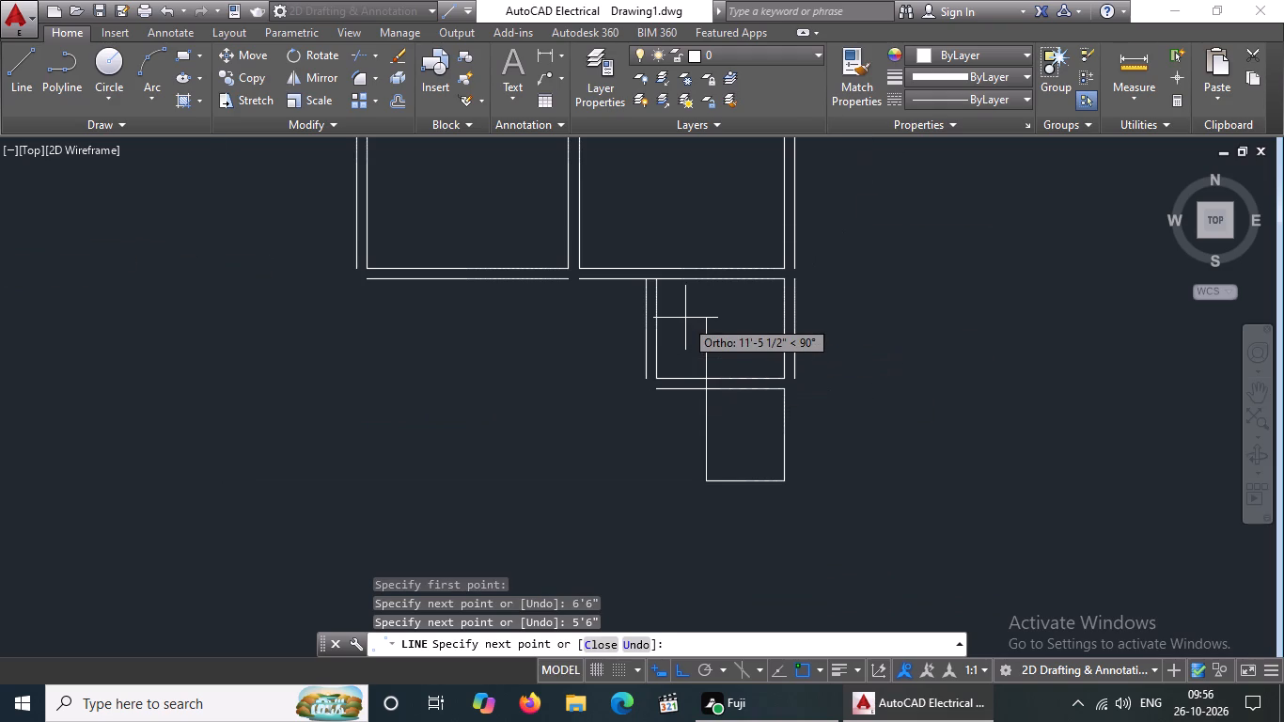
type("6'6\"")
key("Return")
key("Return")
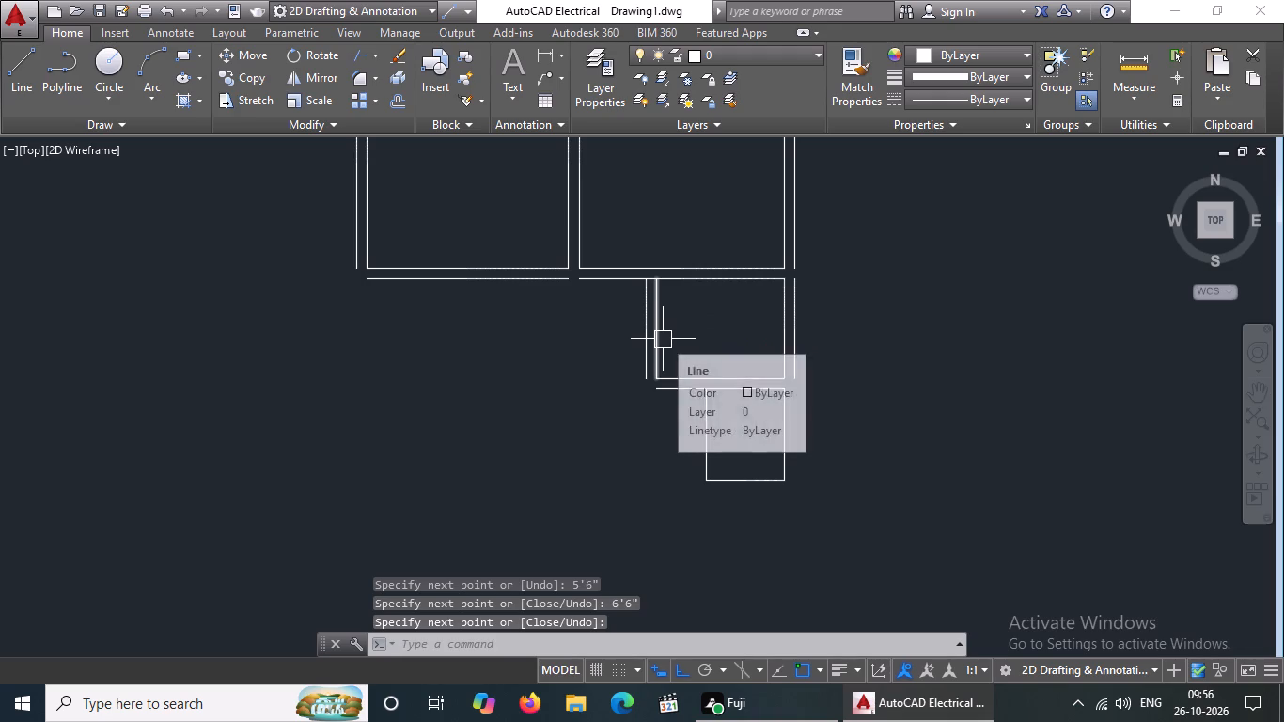
Offset the right, left and bottom sides of the 5'6" by 6'6" room outward by 9".
key("o")
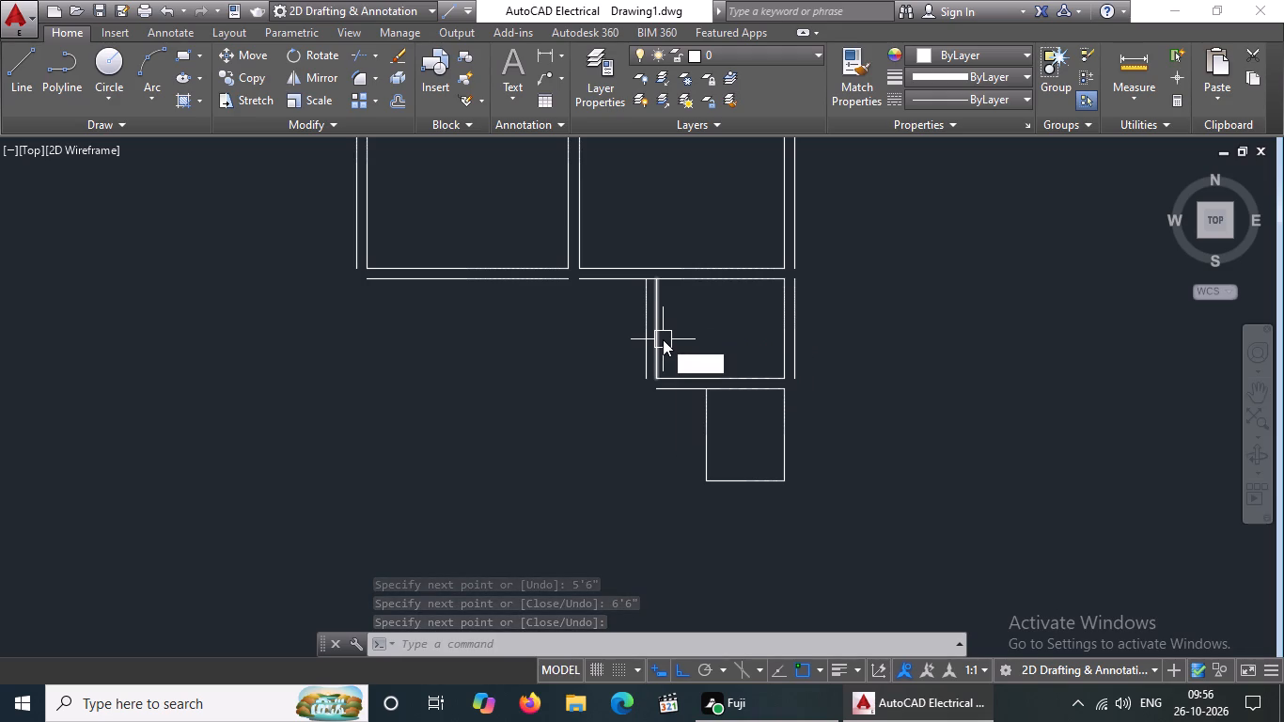
key("Return")
type("9\"")
key("Return")
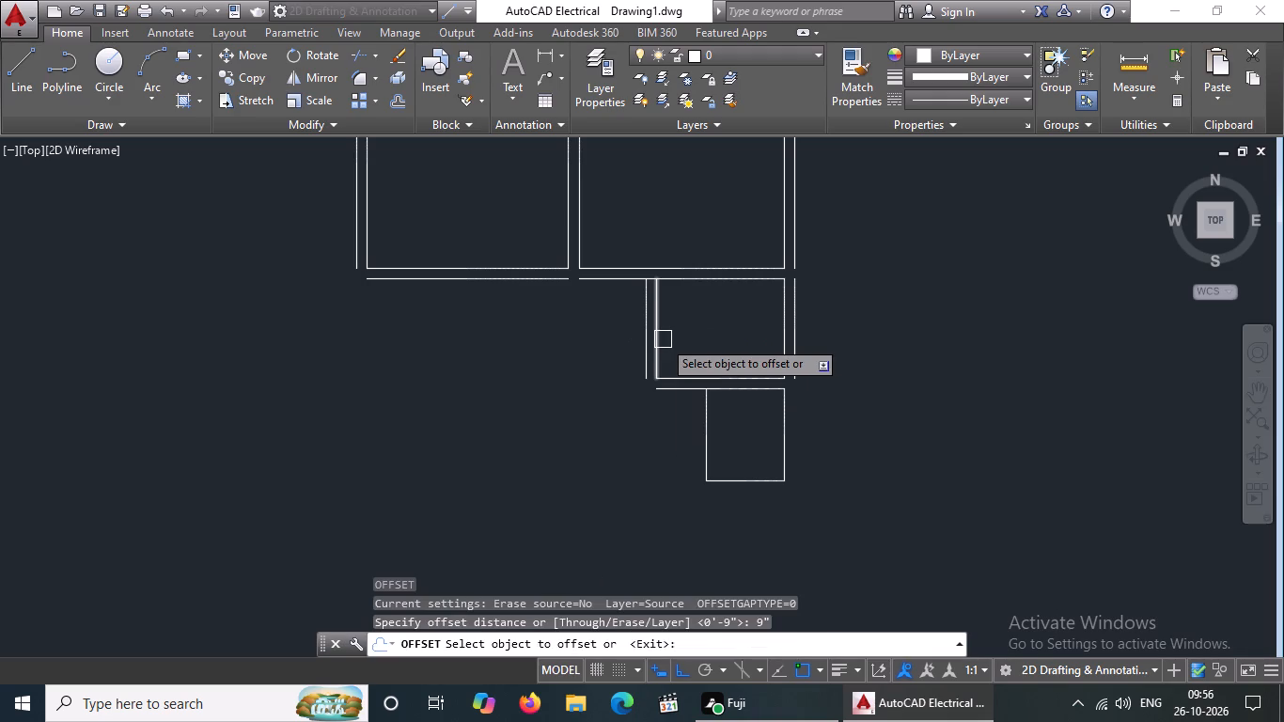
left_click_drag(788, 453, 830, 445)
left_click_drag(893, 438, 868, 458)
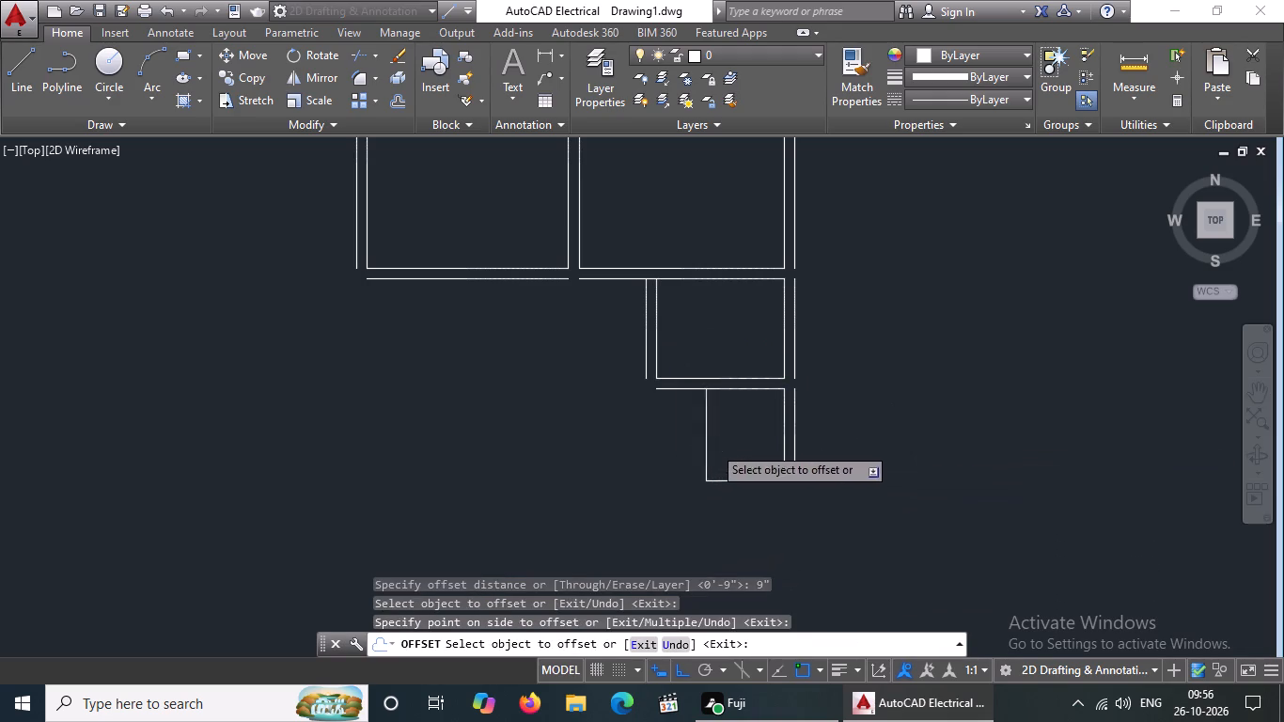
left_click(712, 446)
left_click_drag(661, 467, 697, 484)
left_click(750, 485)
left_click(750, 532)
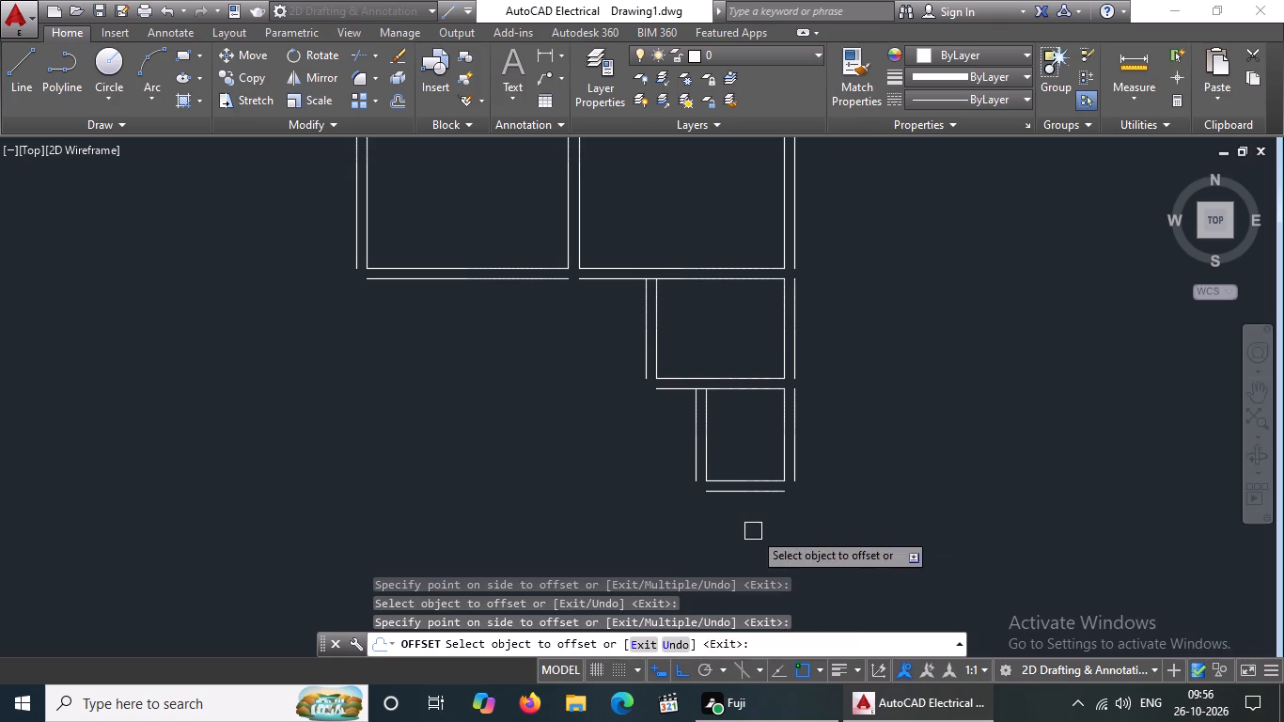
key("Escape")
Draw a 3' line to the left from the top end of the 5'6" by 6'6" room's left offset line.
key("l")
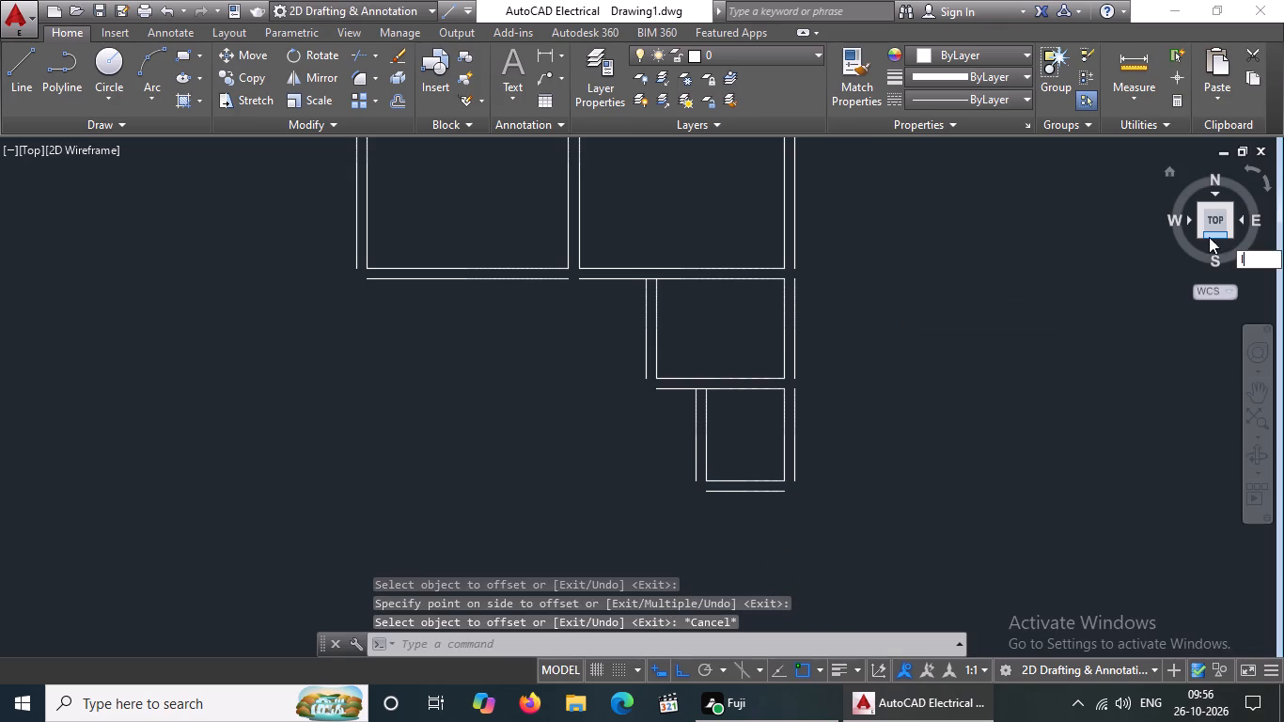
key("Return")
left_click_drag(696, 391, 652, 403)
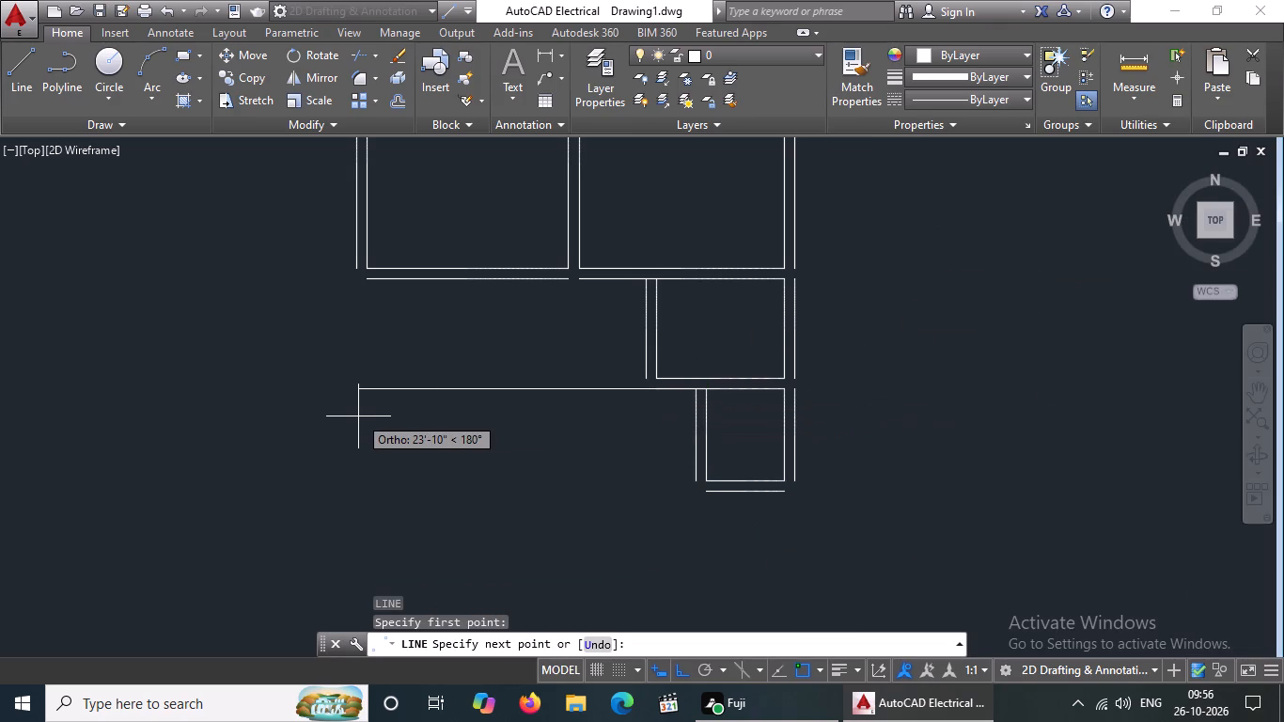
type("3'")
key("Return")
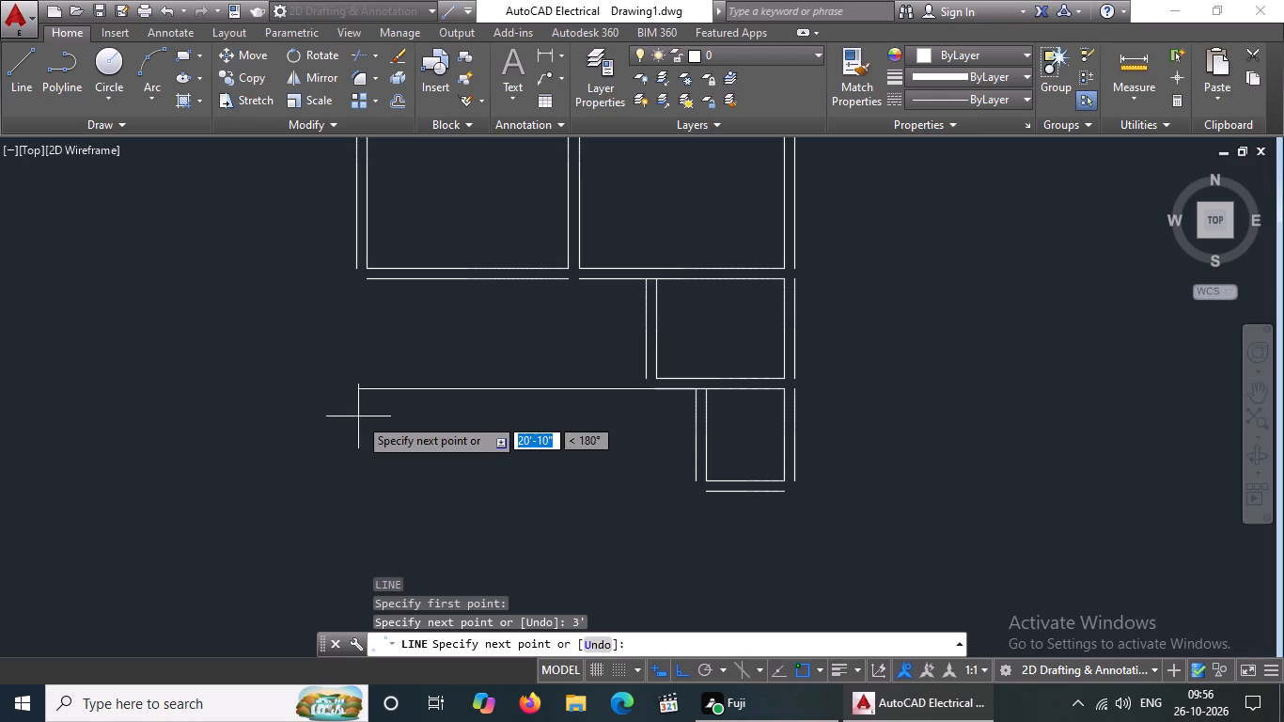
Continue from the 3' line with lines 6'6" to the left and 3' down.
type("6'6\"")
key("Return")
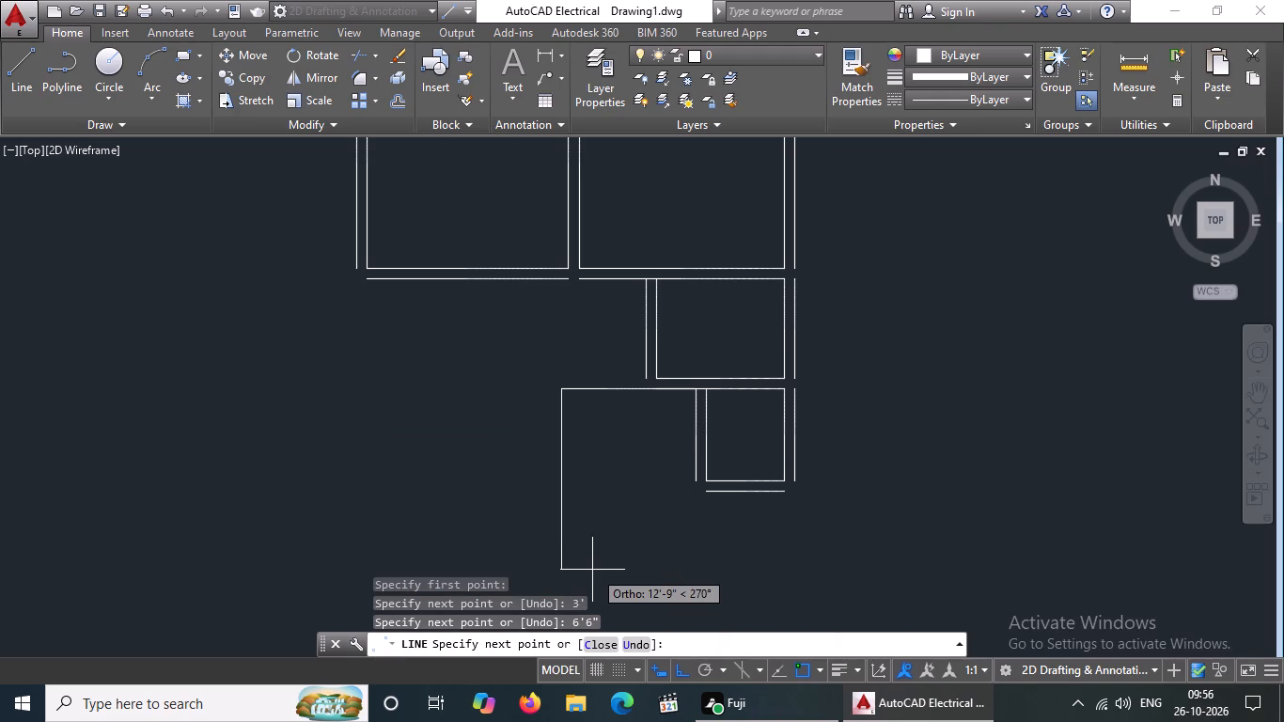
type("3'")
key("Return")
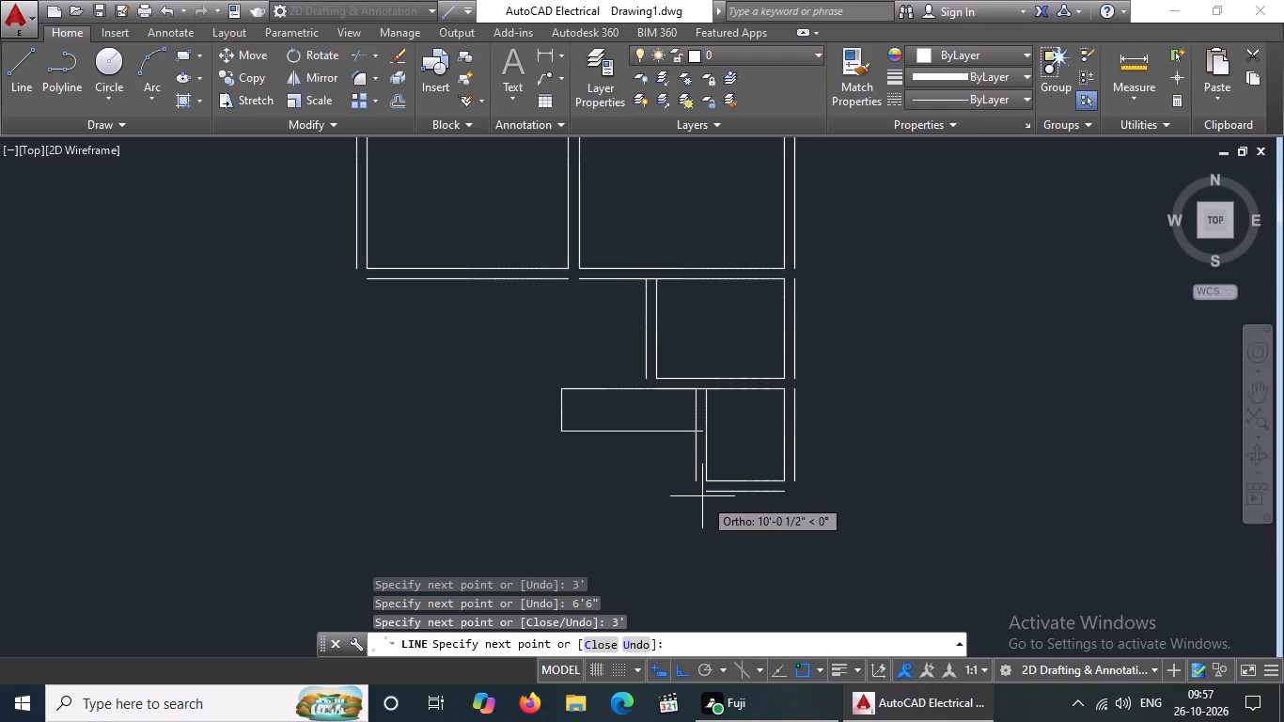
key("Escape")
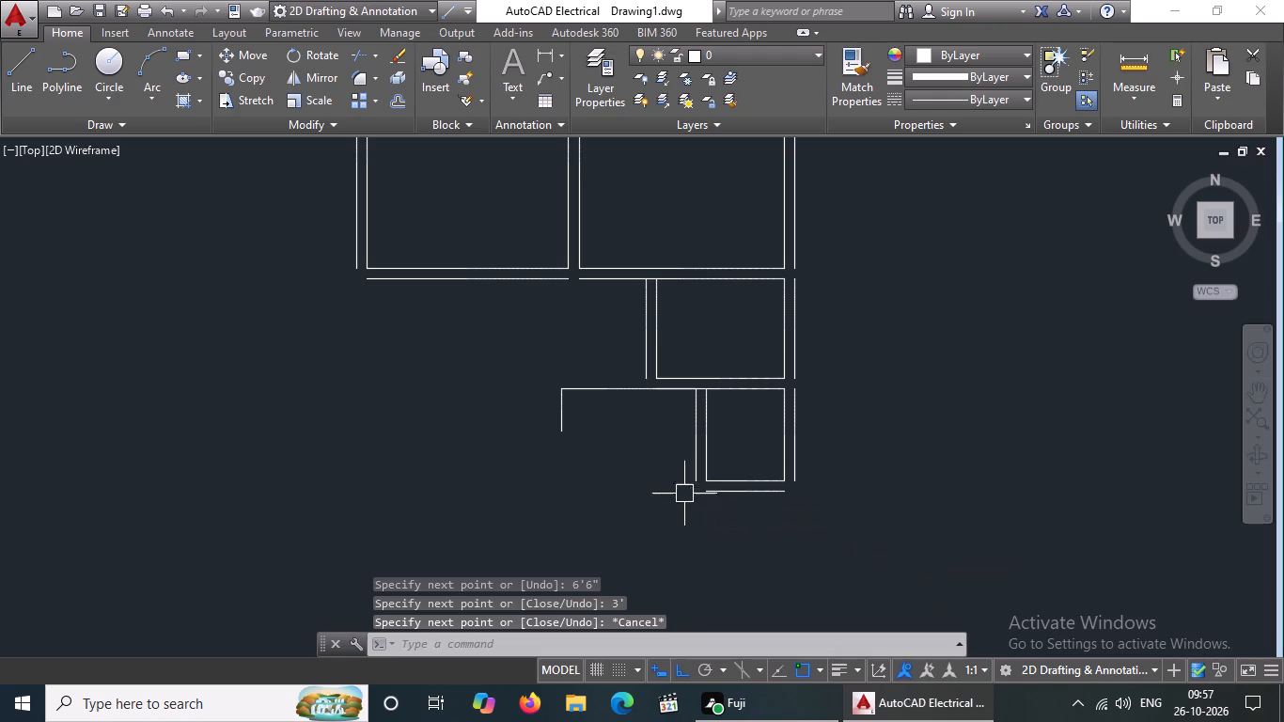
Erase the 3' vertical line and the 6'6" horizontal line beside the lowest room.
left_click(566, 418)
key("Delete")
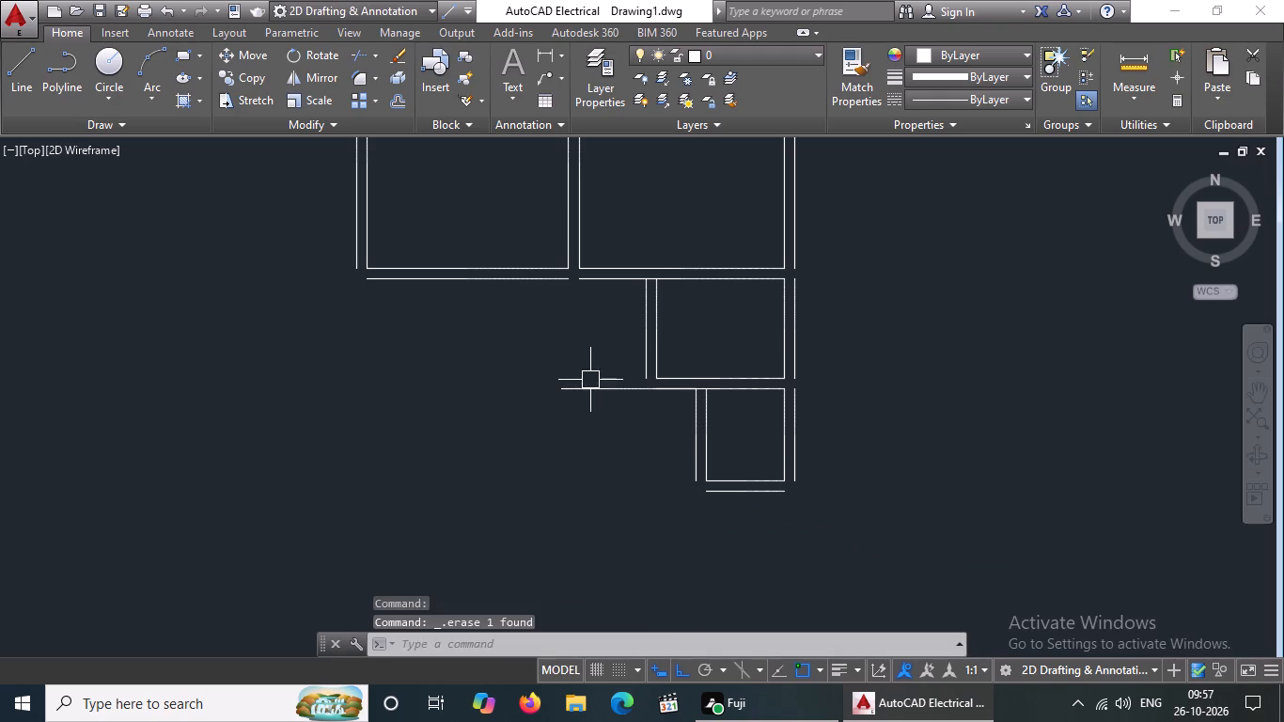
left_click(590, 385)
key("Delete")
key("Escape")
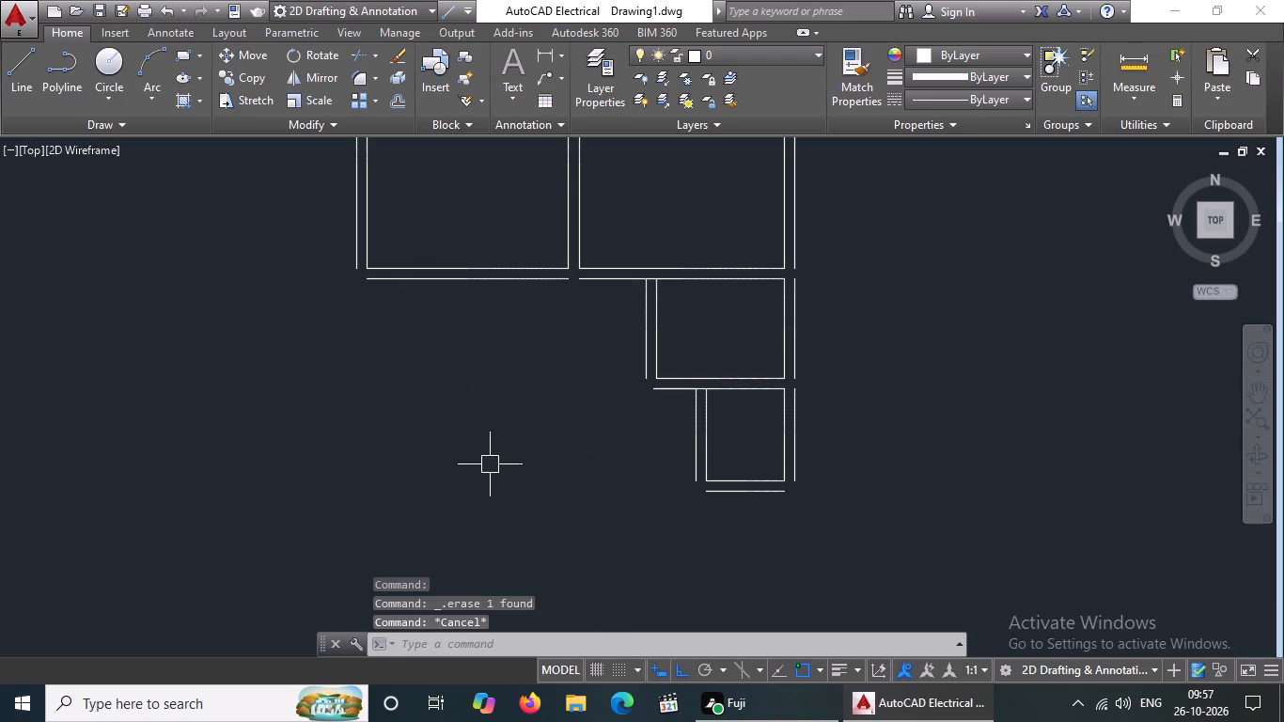
Fillet the 9' by 7' room's outer and inner left wall lines with the lowest room's matching bottom lines into square corners.
key("f")
key("Return")
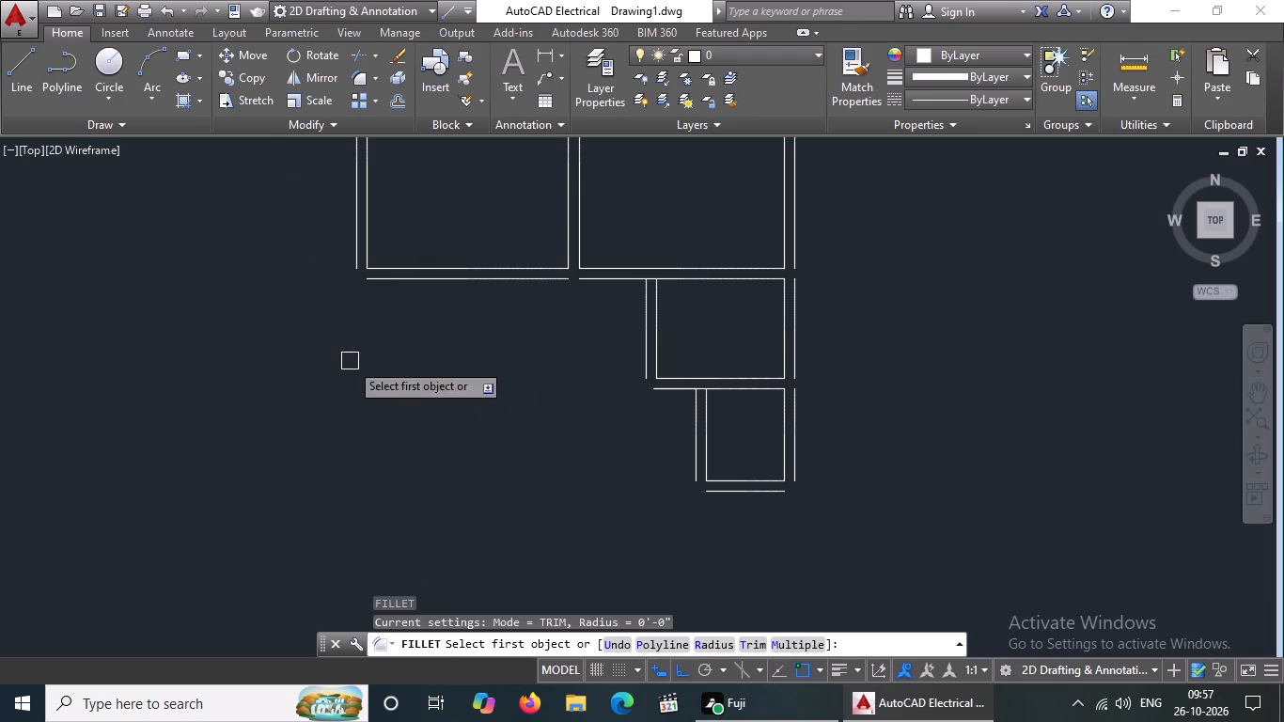
left_click(639, 345)
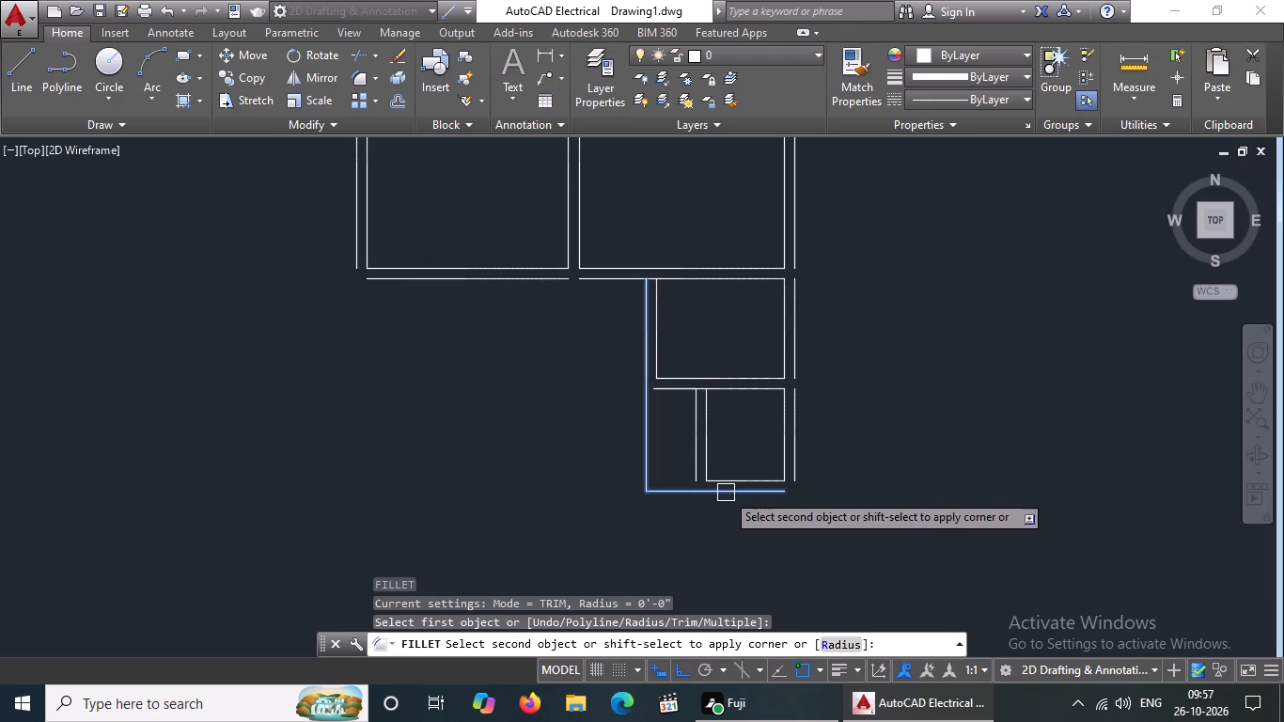
left_click(728, 498)
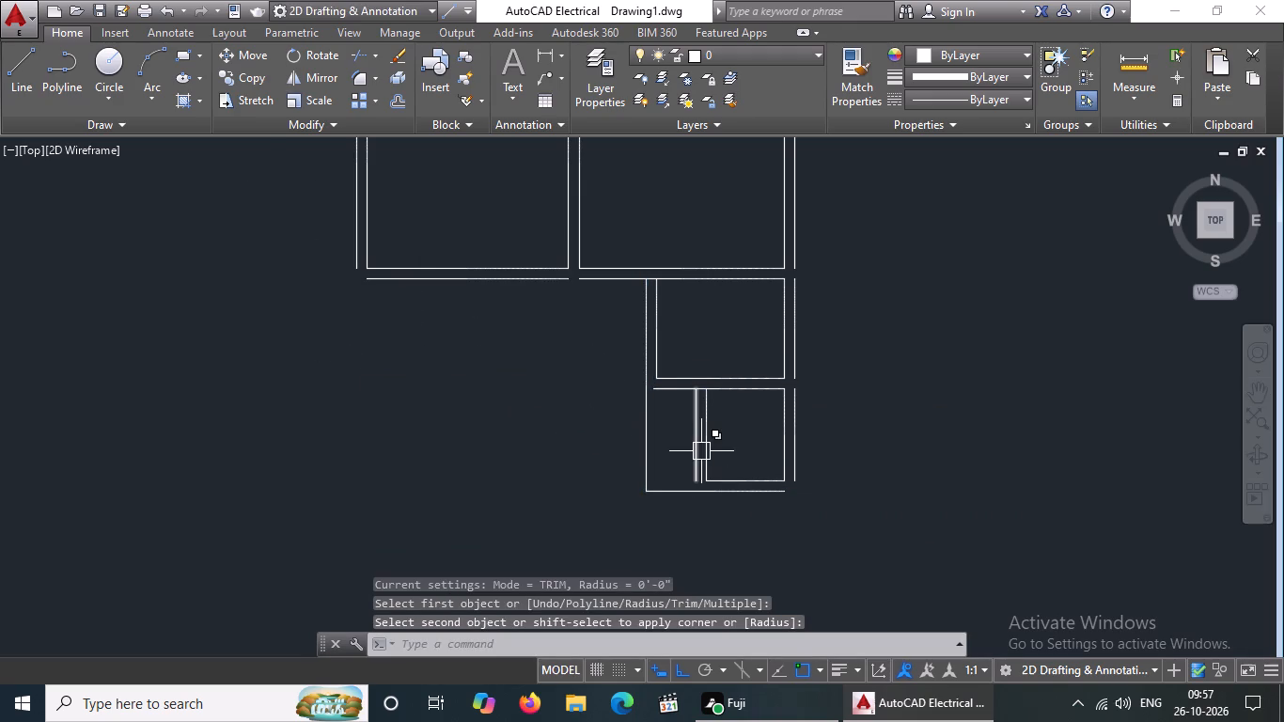
key("f")
key("Return")
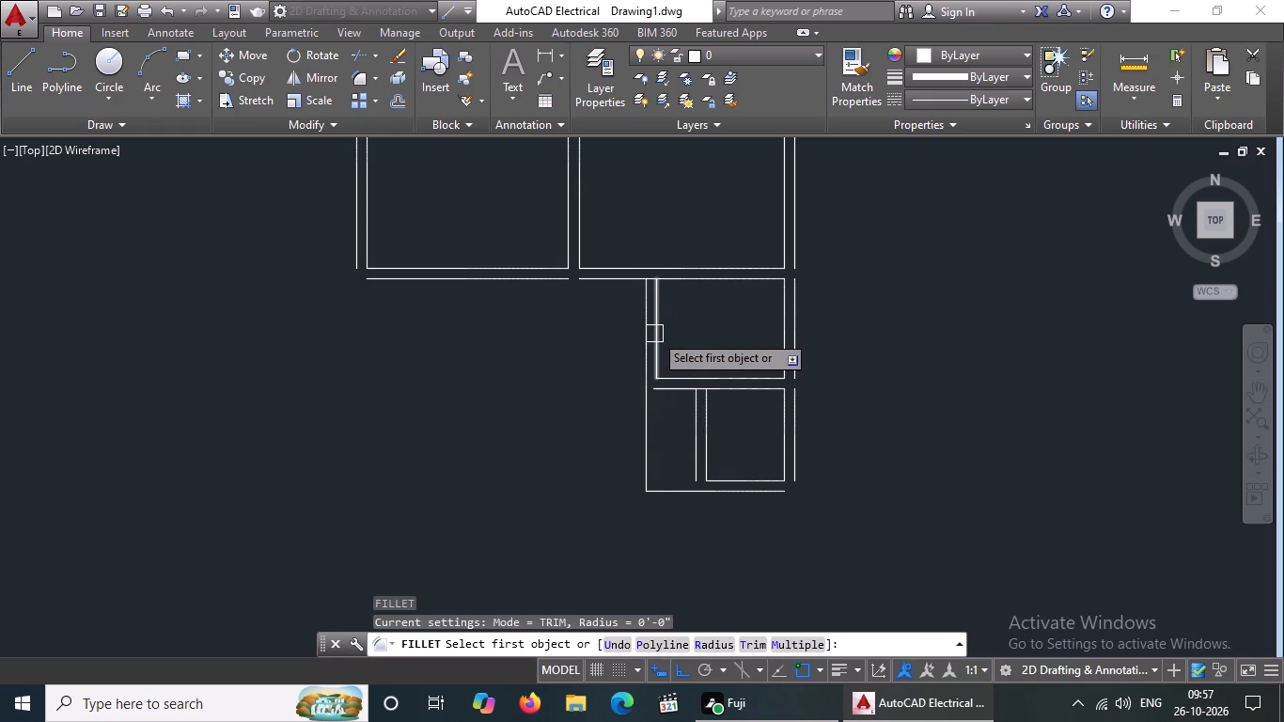
left_click(655, 334)
left_click(736, 481)
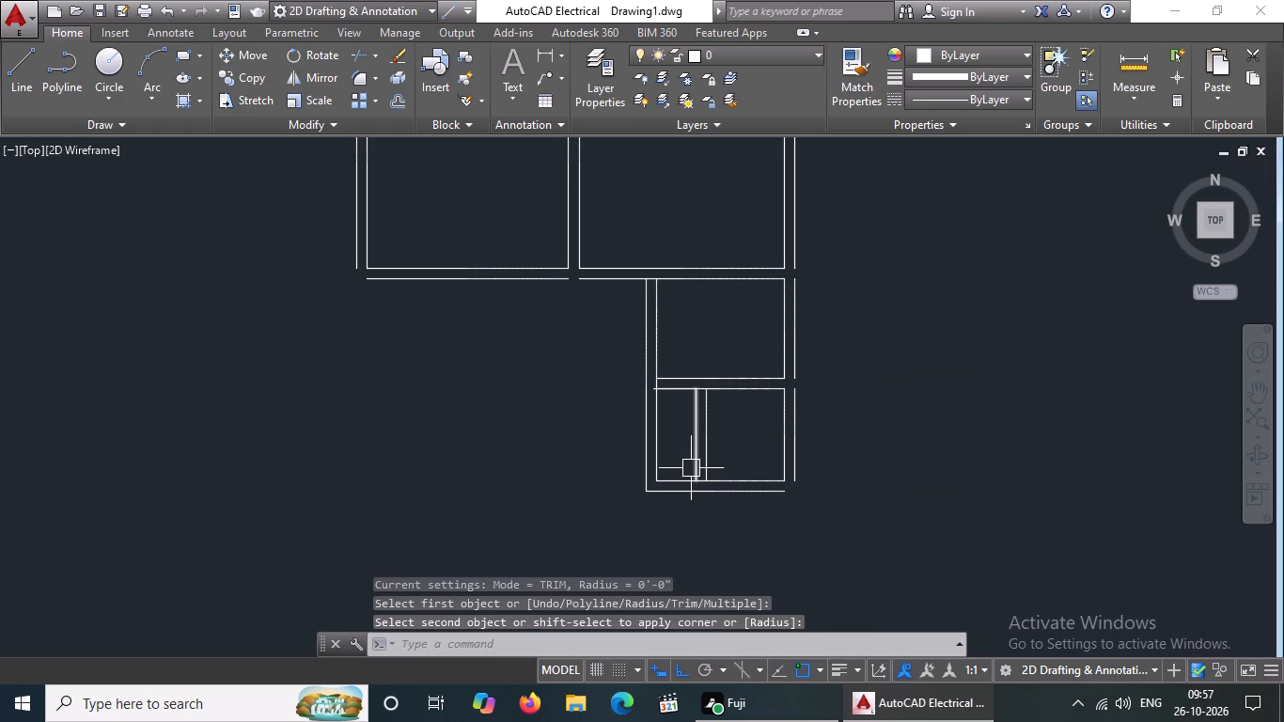
key("Escape")
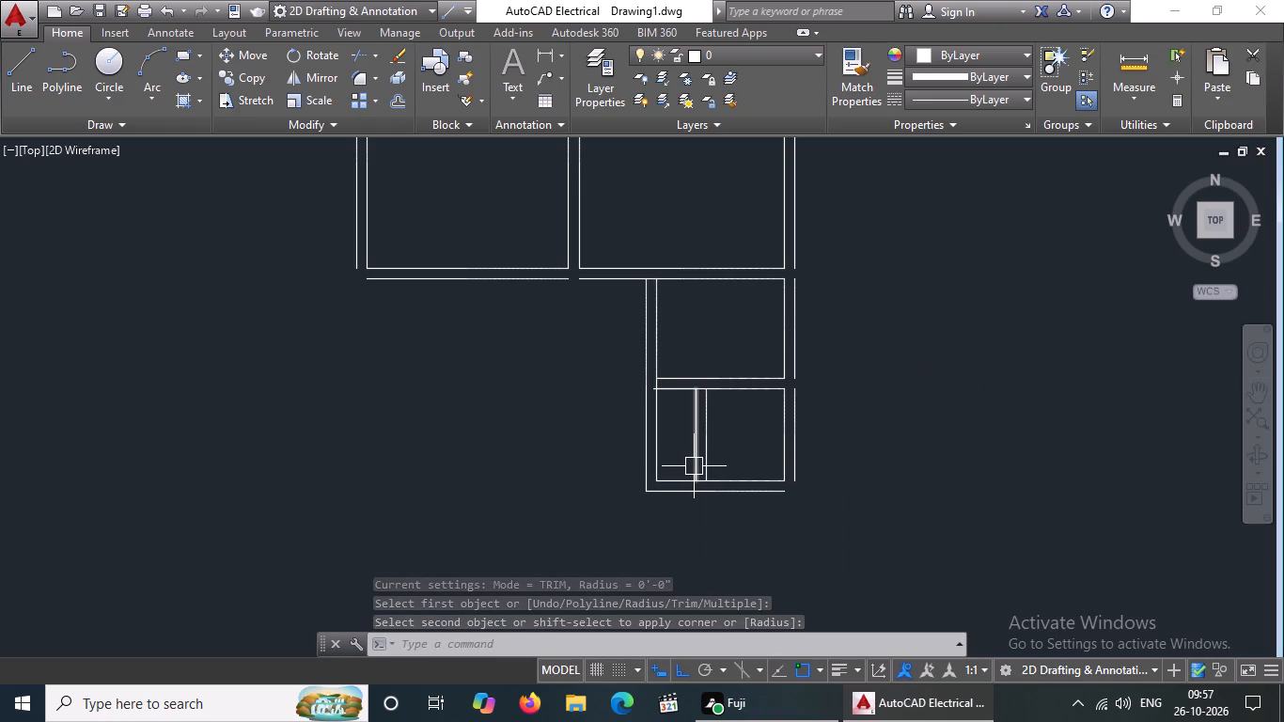
Draw a 16' line to the left from the top end of the stacked lower rooms' outer left wall line.
scroll(644, 462, "down", 2)
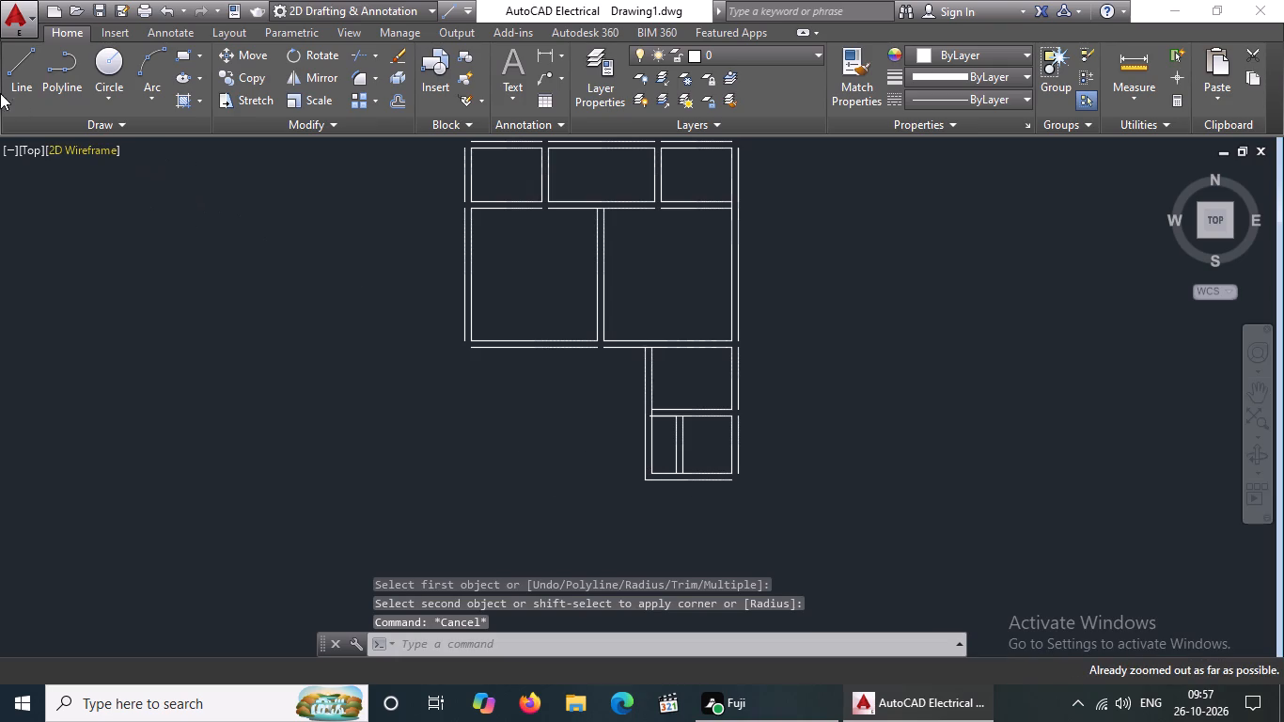
left_click(12, 68)
scroll(650, 488, "up", 2)
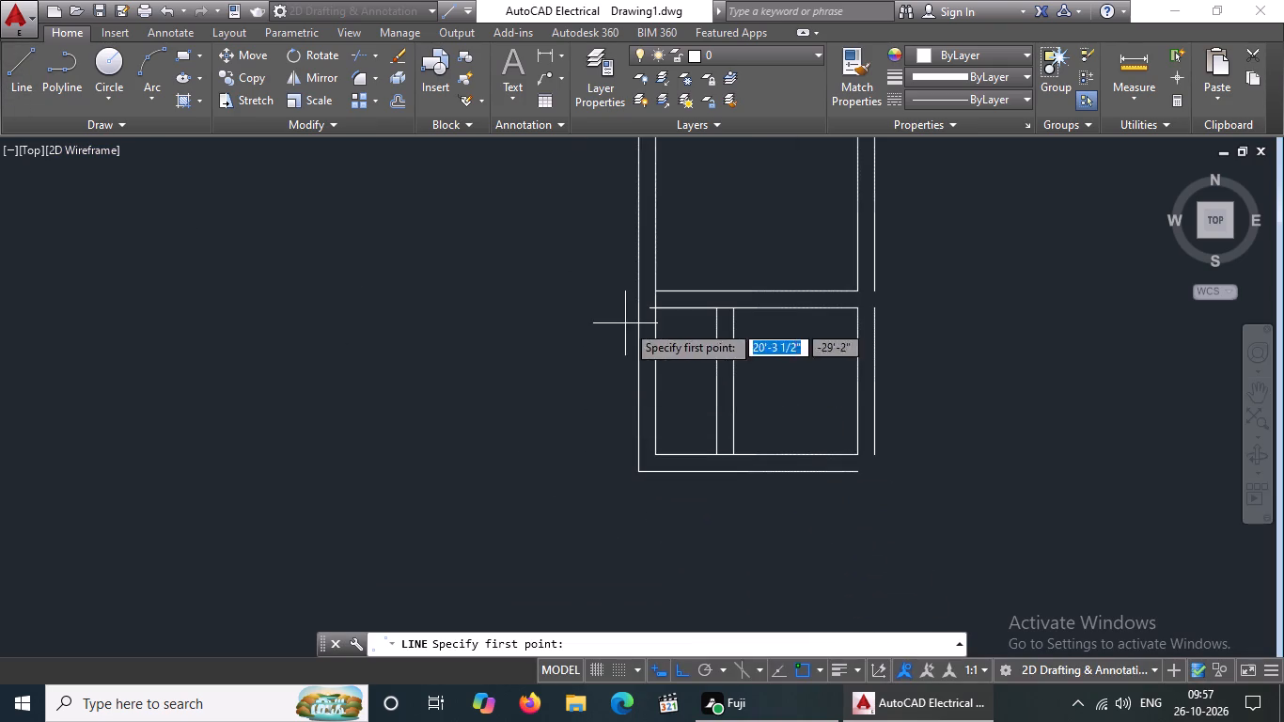
scroll(642, 357, "down", 1)
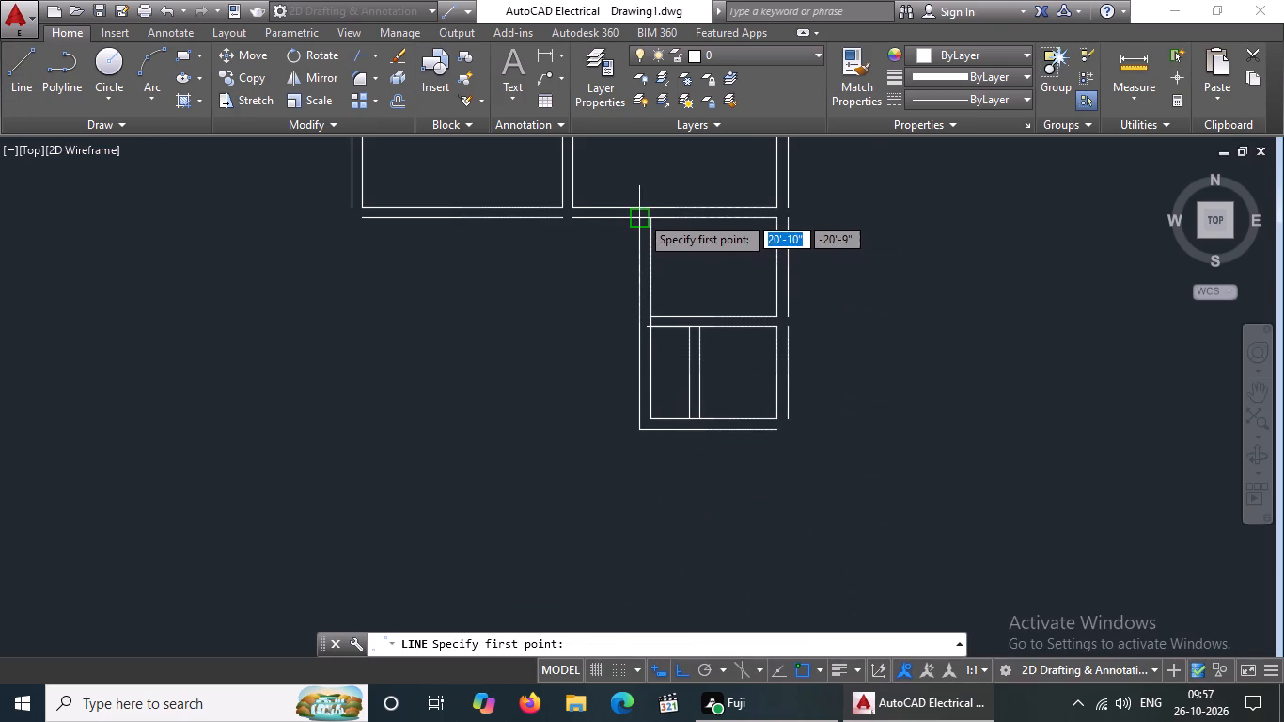
left_click(641, 215)
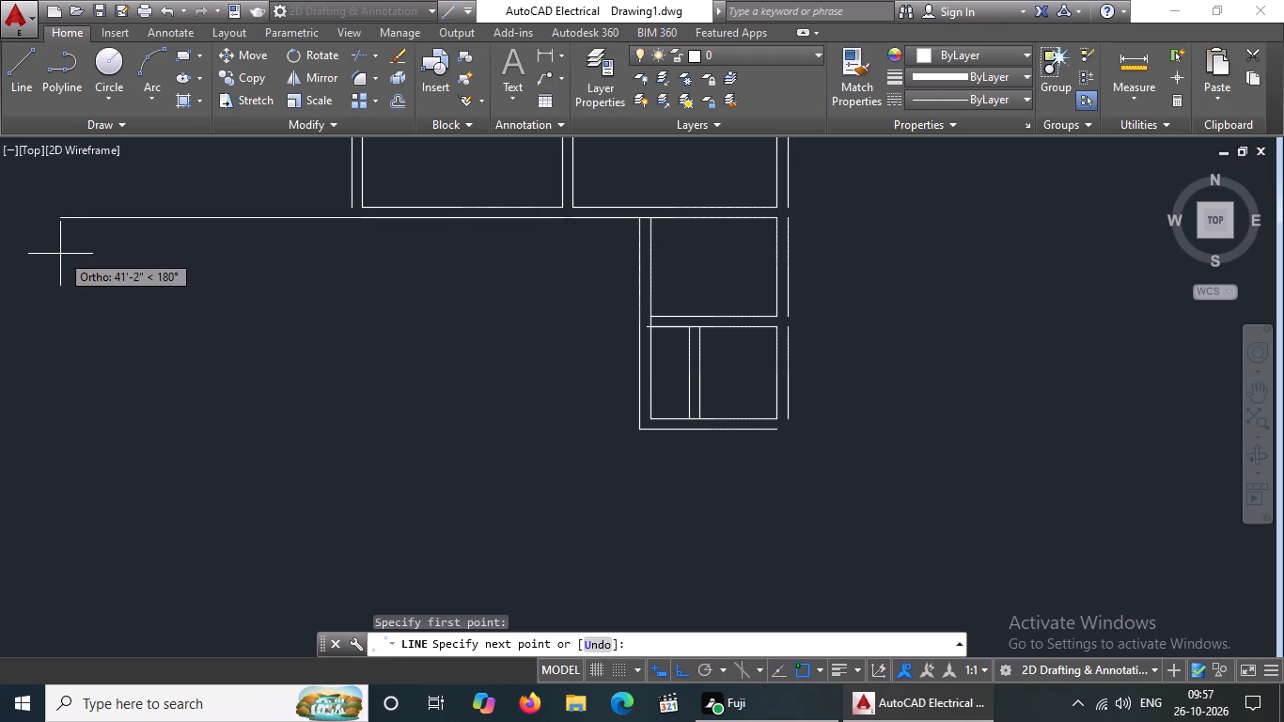
key("1")
type("6'")
key("Return")
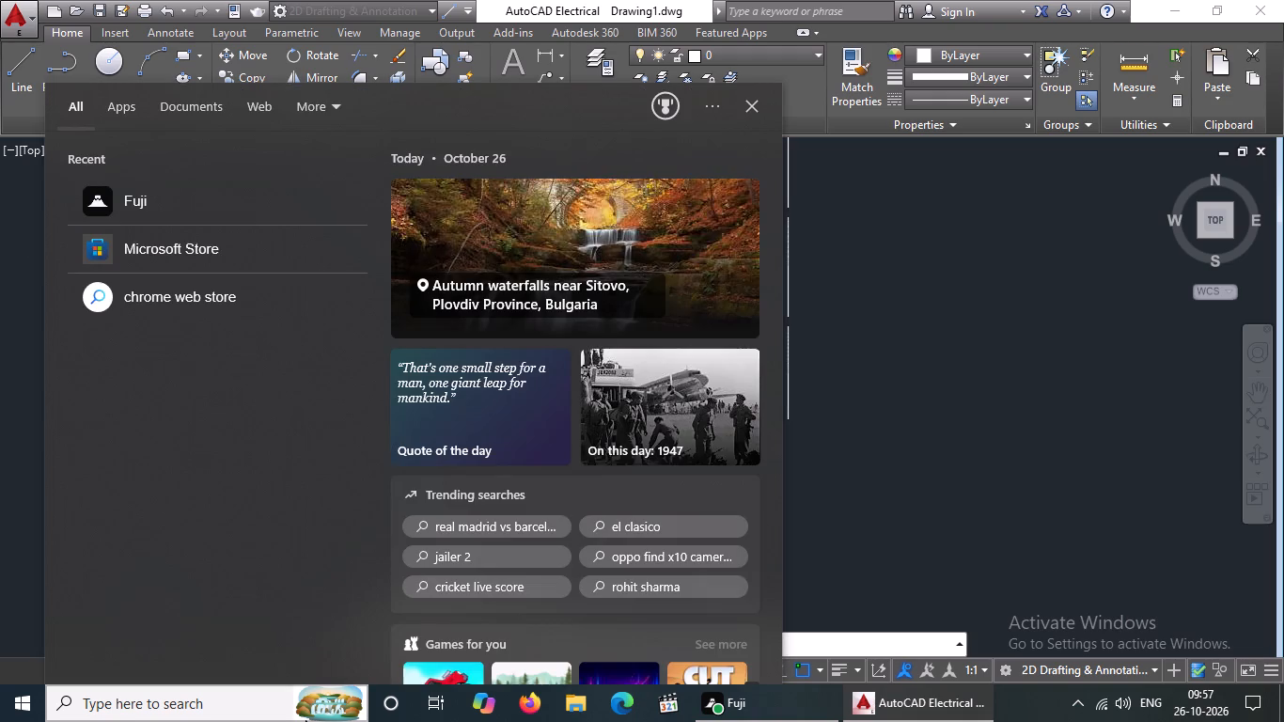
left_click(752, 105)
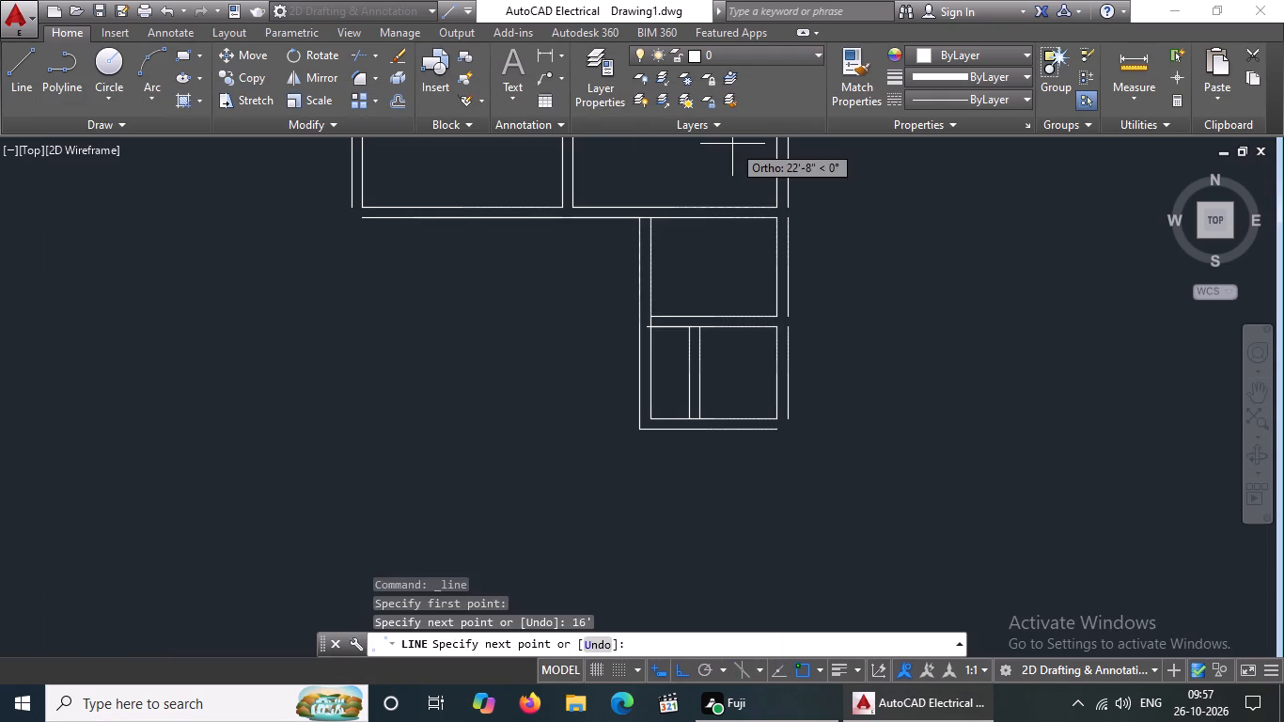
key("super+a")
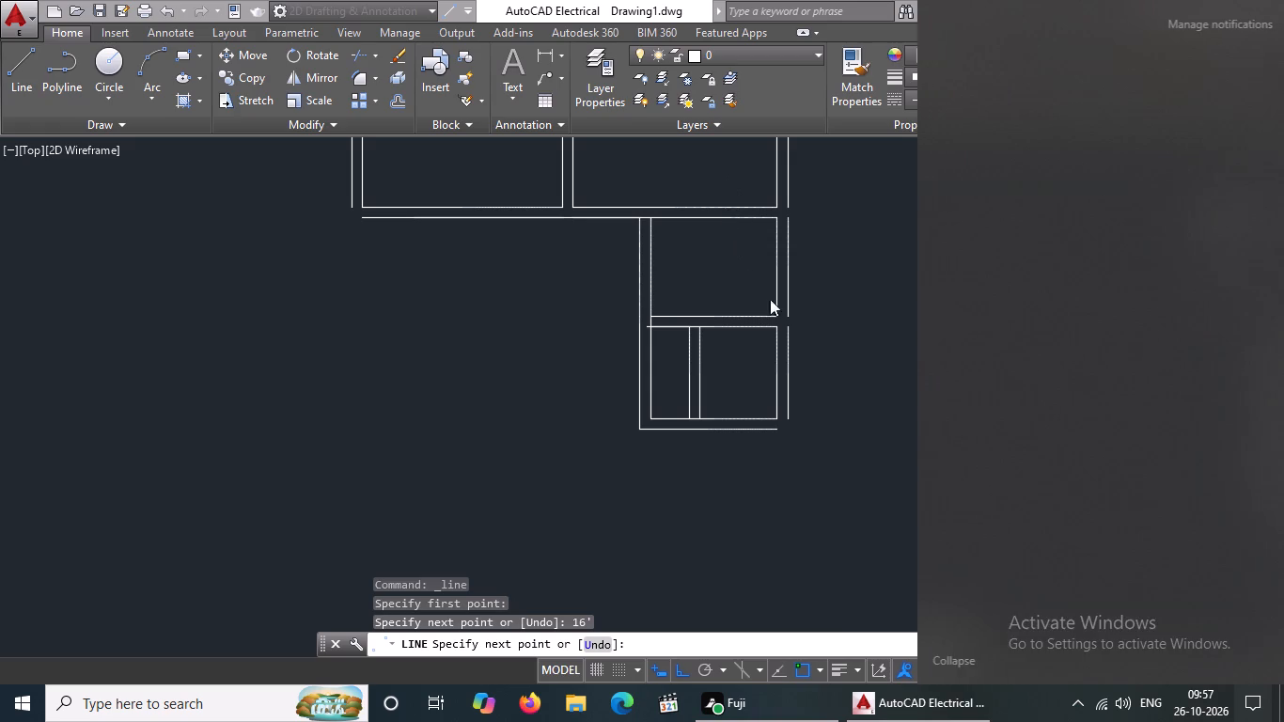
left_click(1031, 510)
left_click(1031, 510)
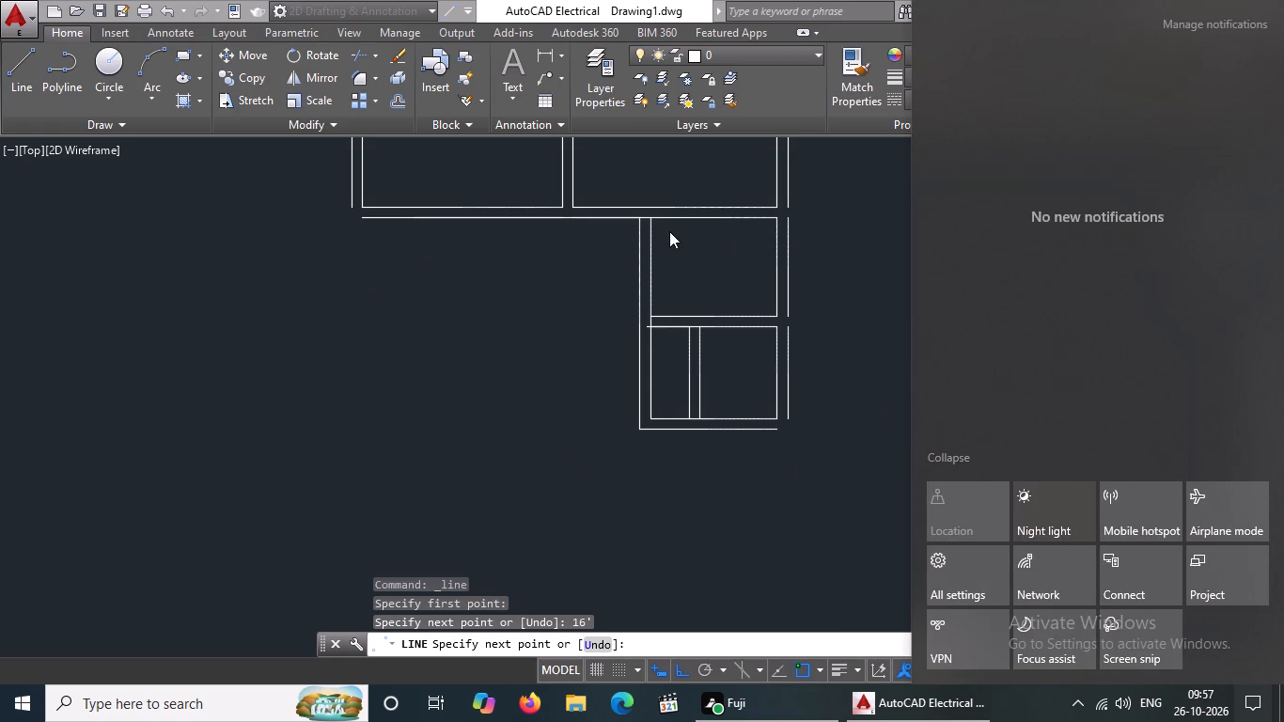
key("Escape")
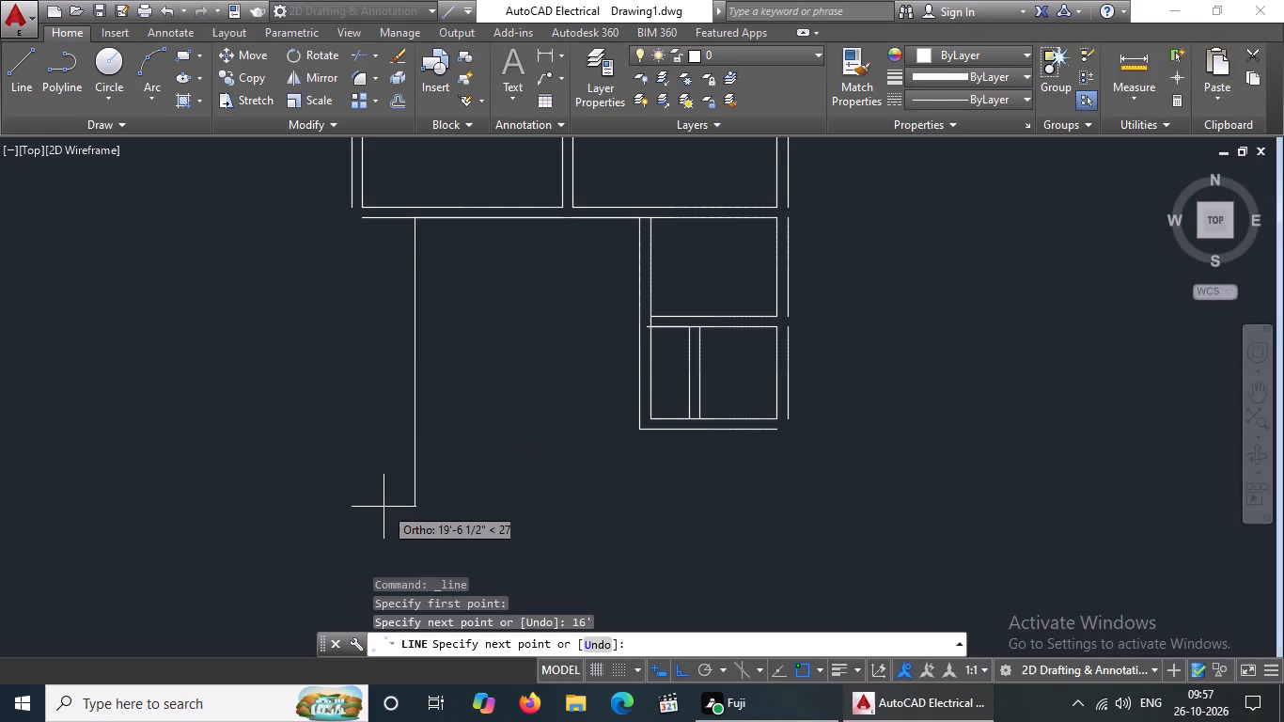
Continue from the left end of the 16' line with a 14' line straight down, and end the line there.
type("14")
key("apostrophe")
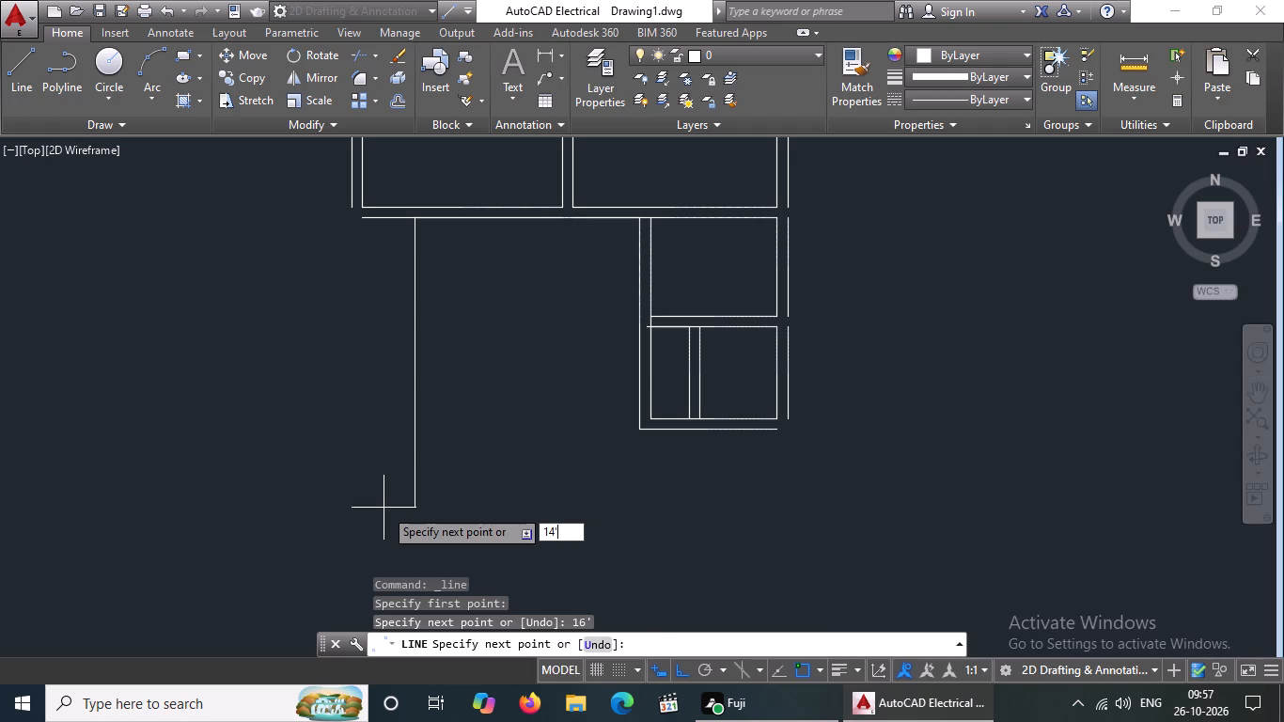
key("Return")
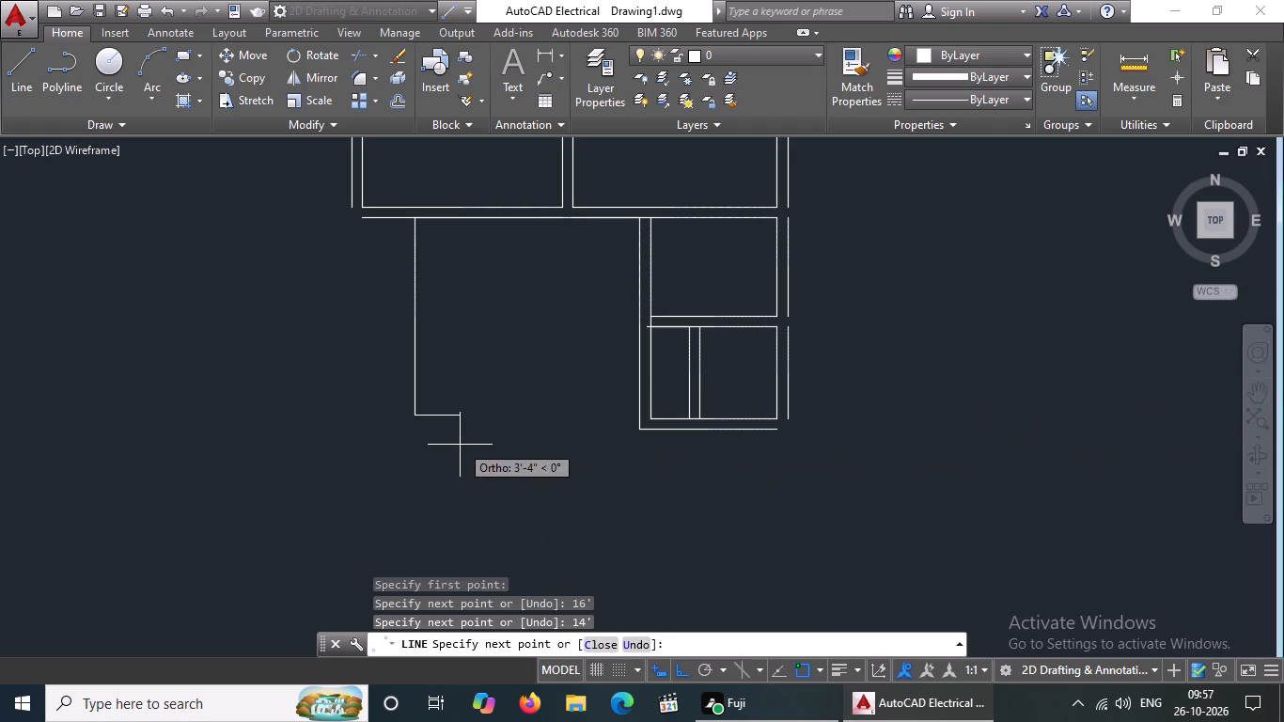
key("Escape")
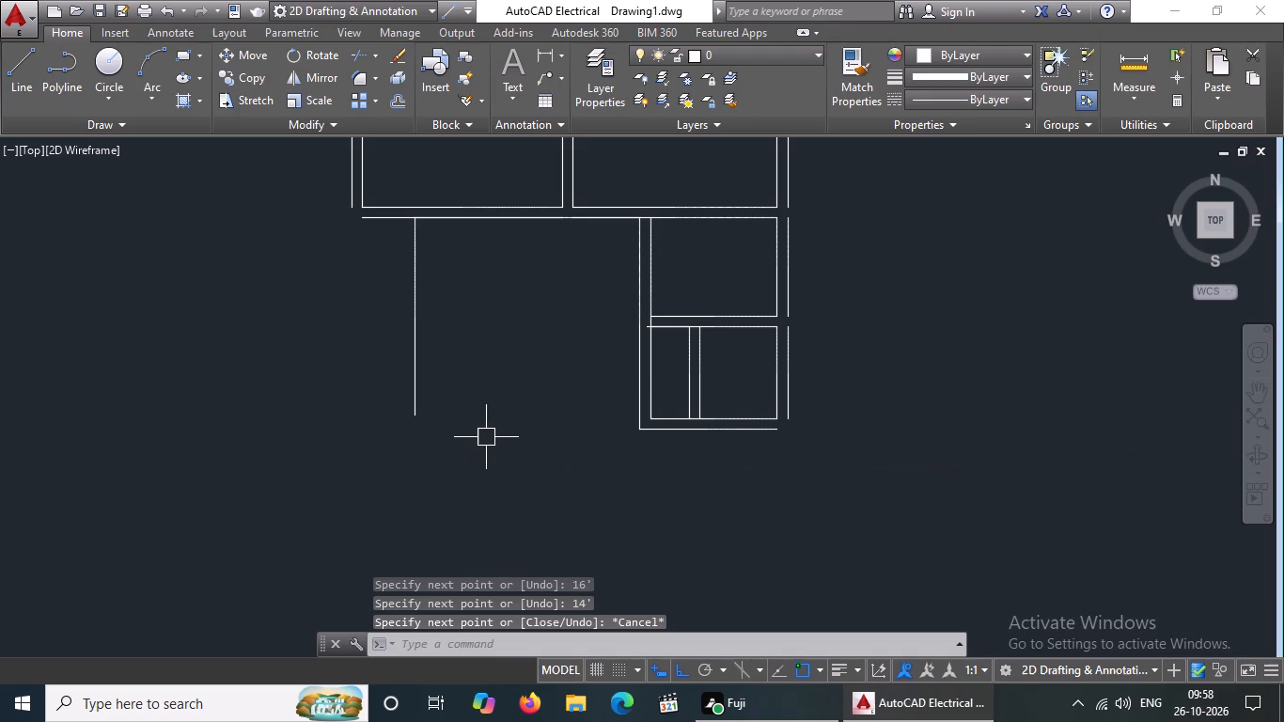
Fillet the 14' vertical line with the lowest room's inner bottom line into a square corner.
type("f")
key("space")
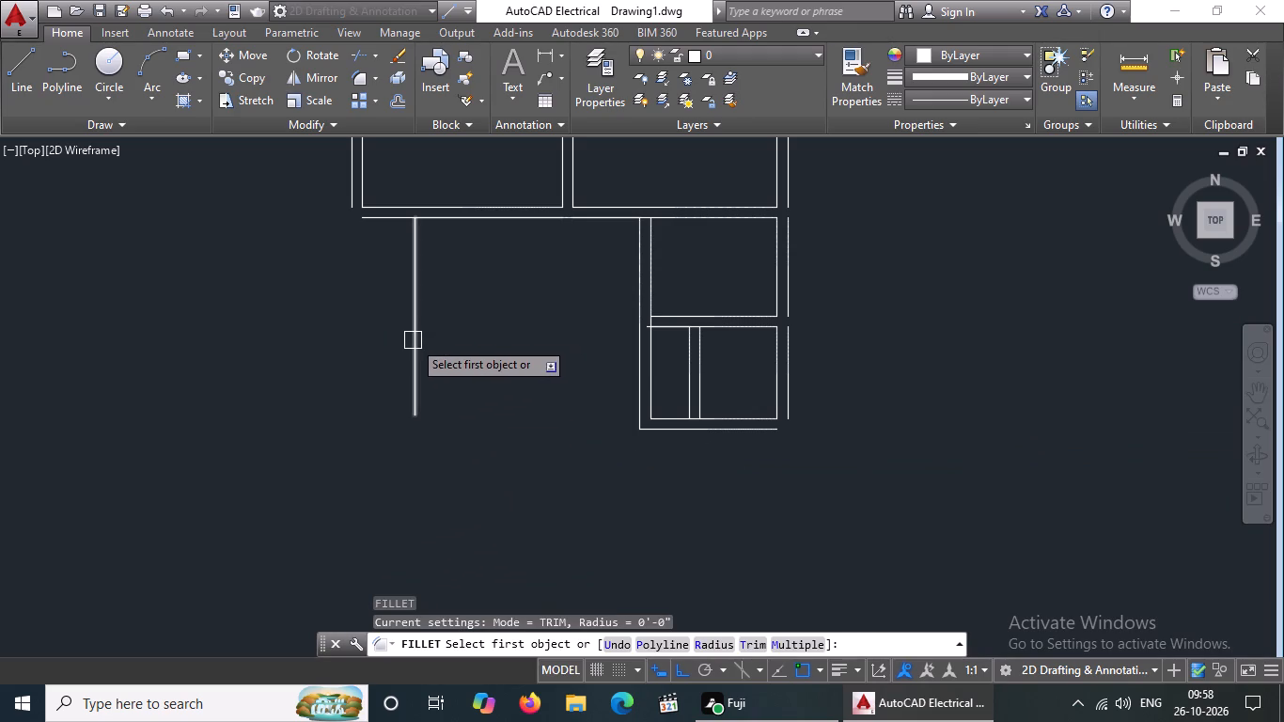
left_click(413, 340)
left_click(666, 416)
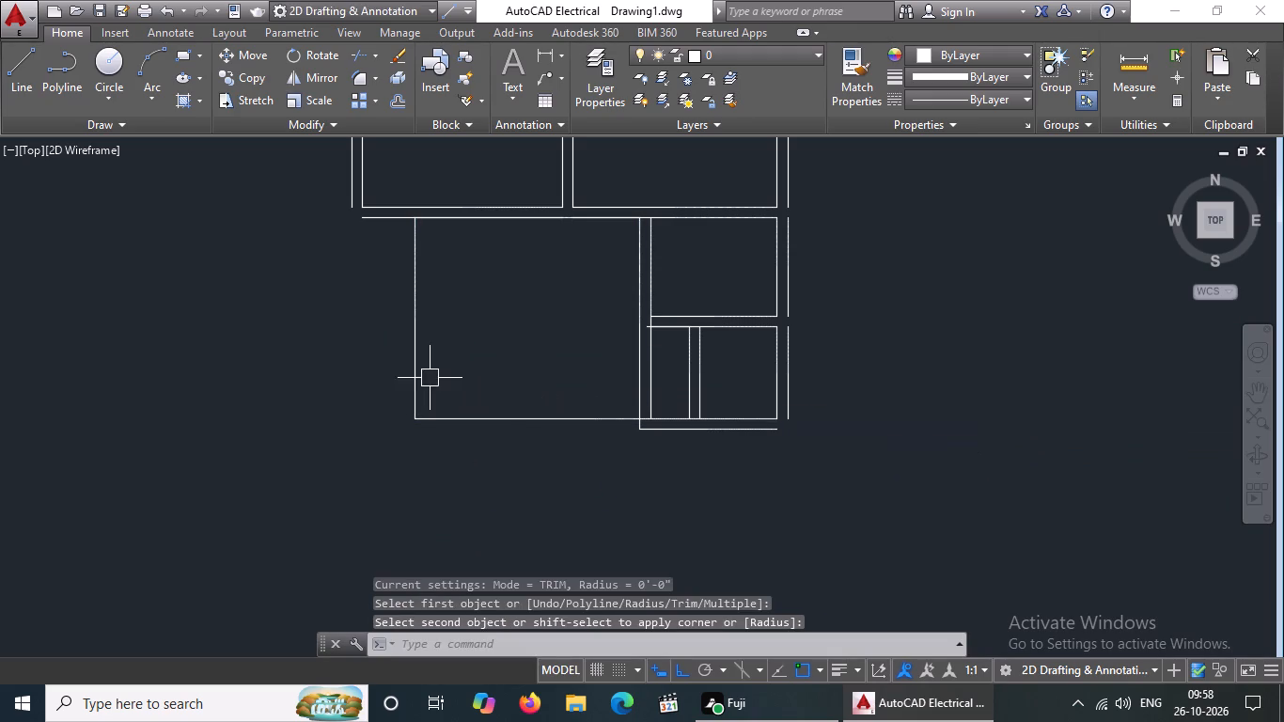
Offset the 14' room's left line outward to the left and its extended bottom line downward, both by 9".
key("o")
key("Return")
key("9")
key("shift+quotedbl")
key("Return")
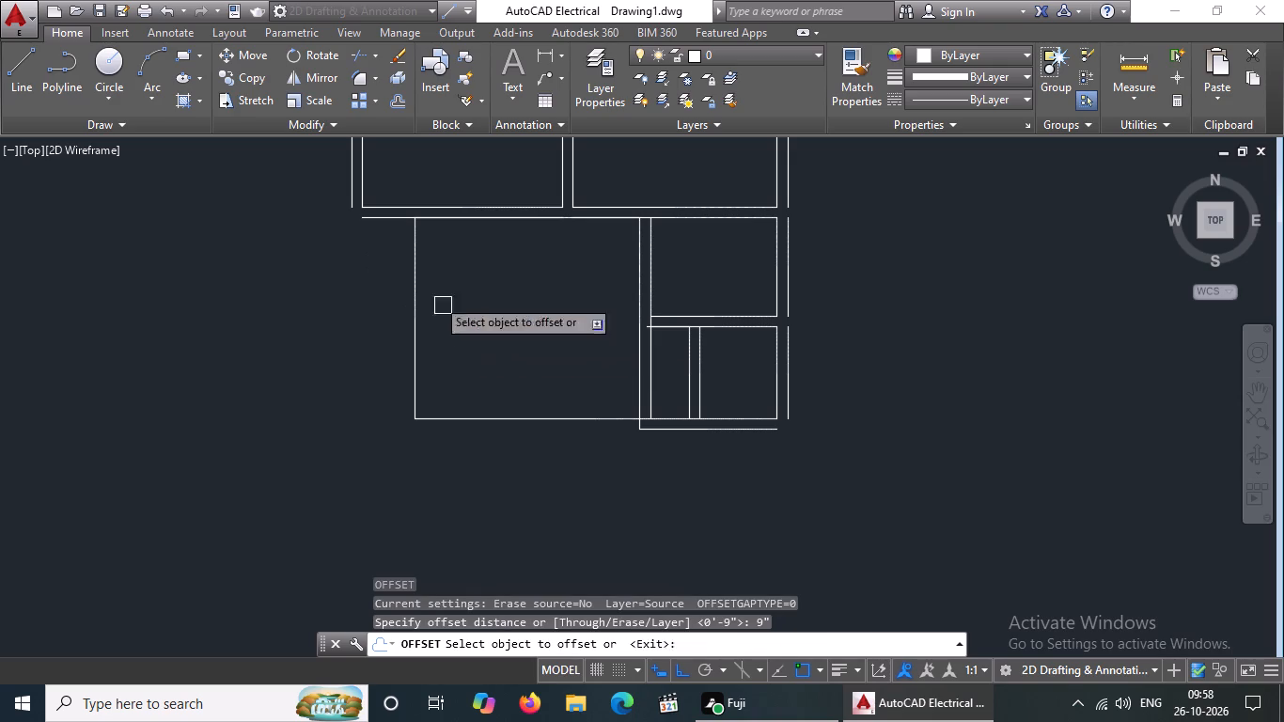
left_click_drag(414, 260, 399, 267)
left_click_drag(343, 279, 355, 285)
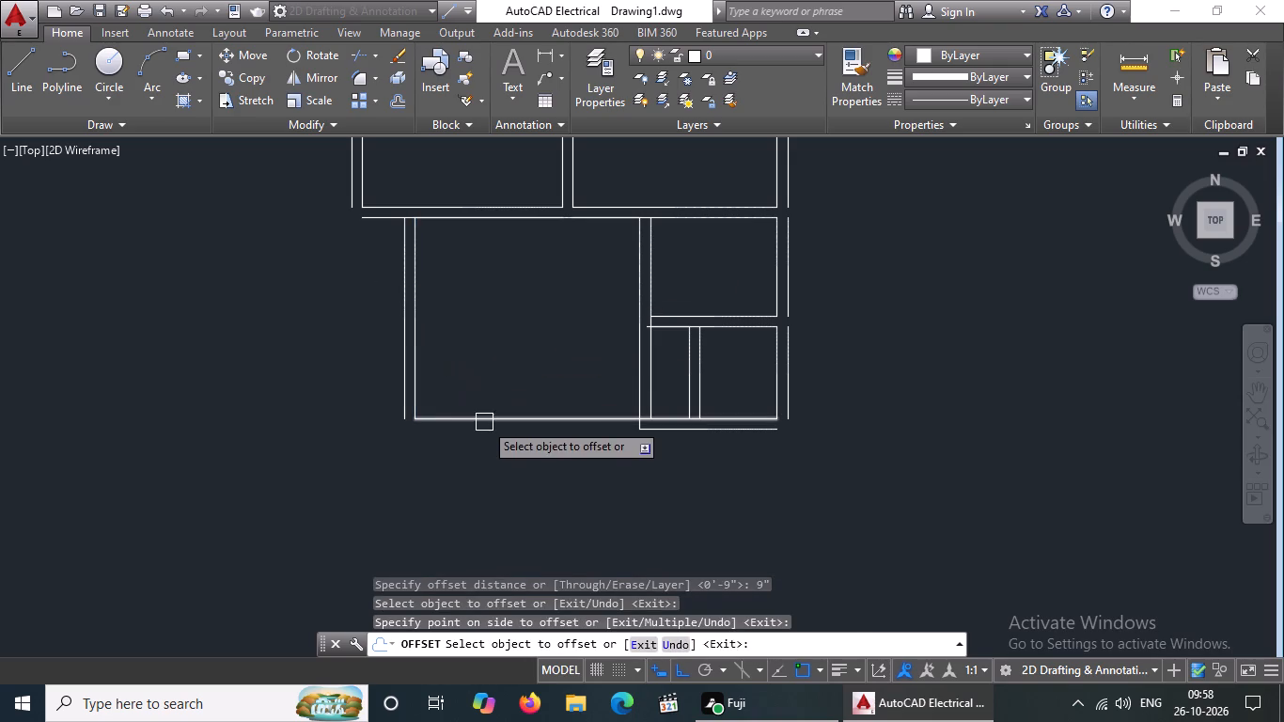
left_click(484, 420)
left_click(482, 469)
key("Escape")
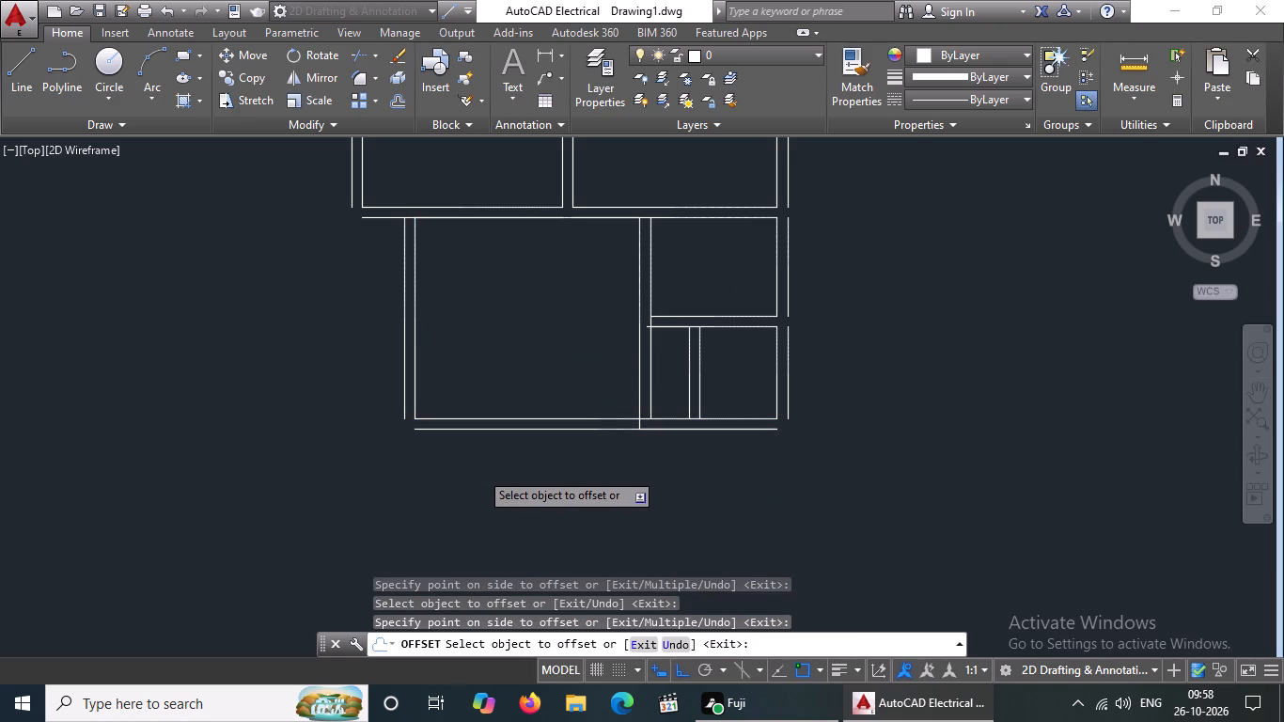
Fillet the large left room's outer and inner left wall lines with the matching outer and inner bottom lines into square corners.
key("f")
key("Return")
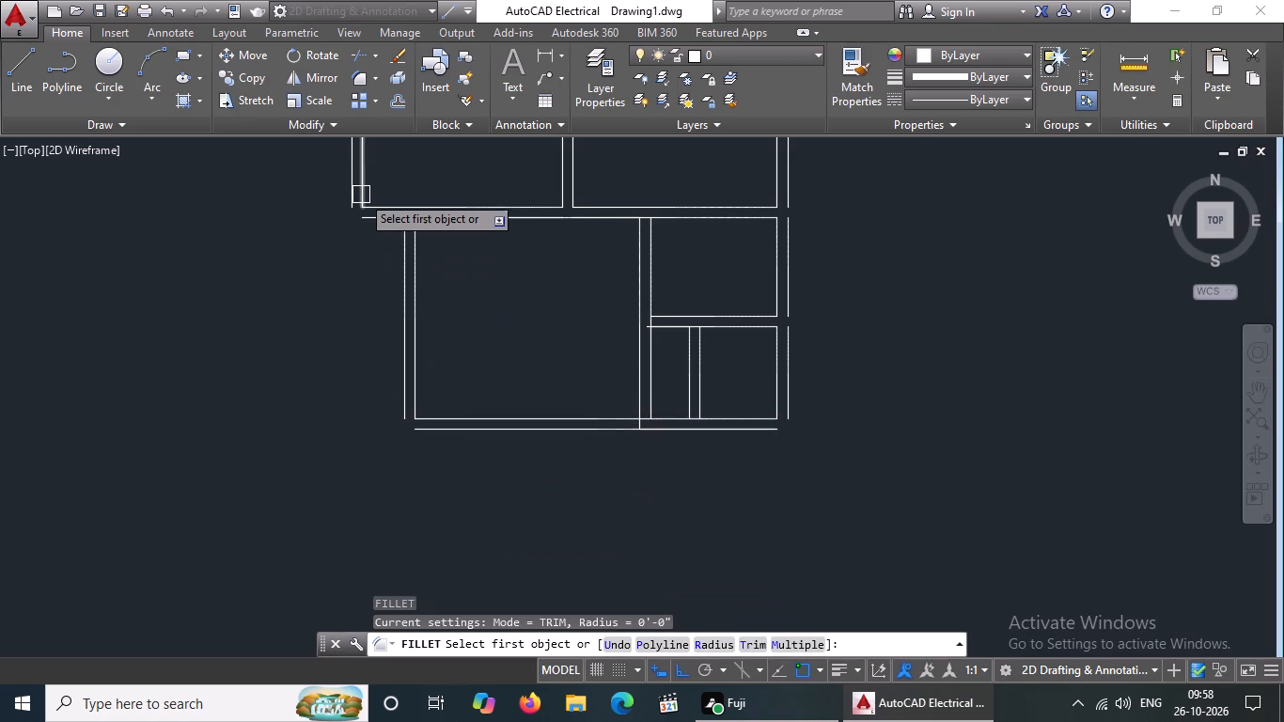
left_click(347, 182)
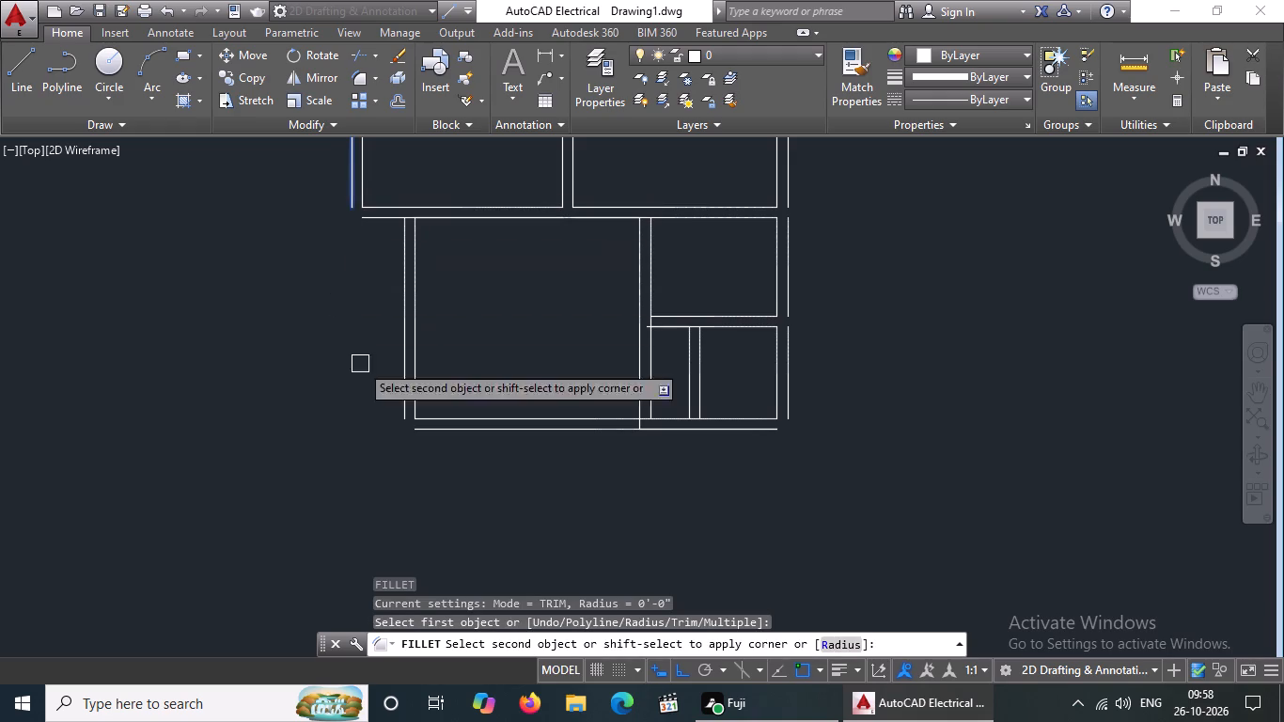
left_click(449, 428)
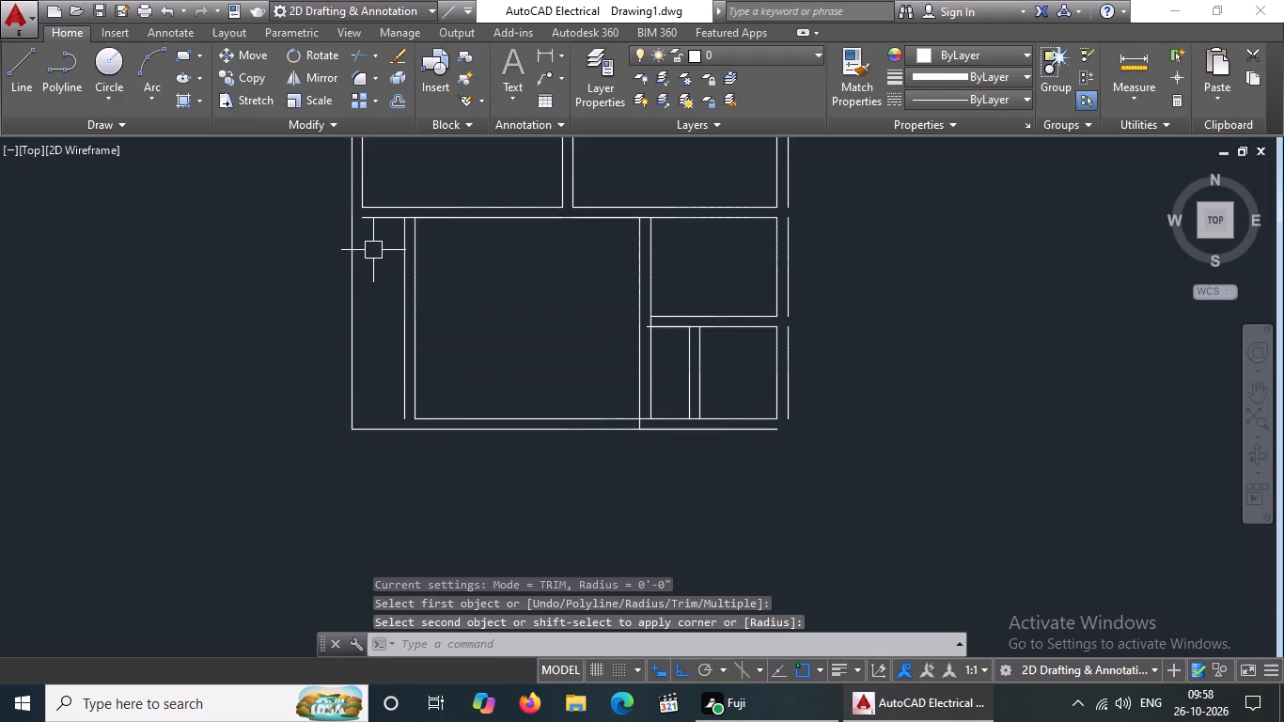
key("f")
key("Return")
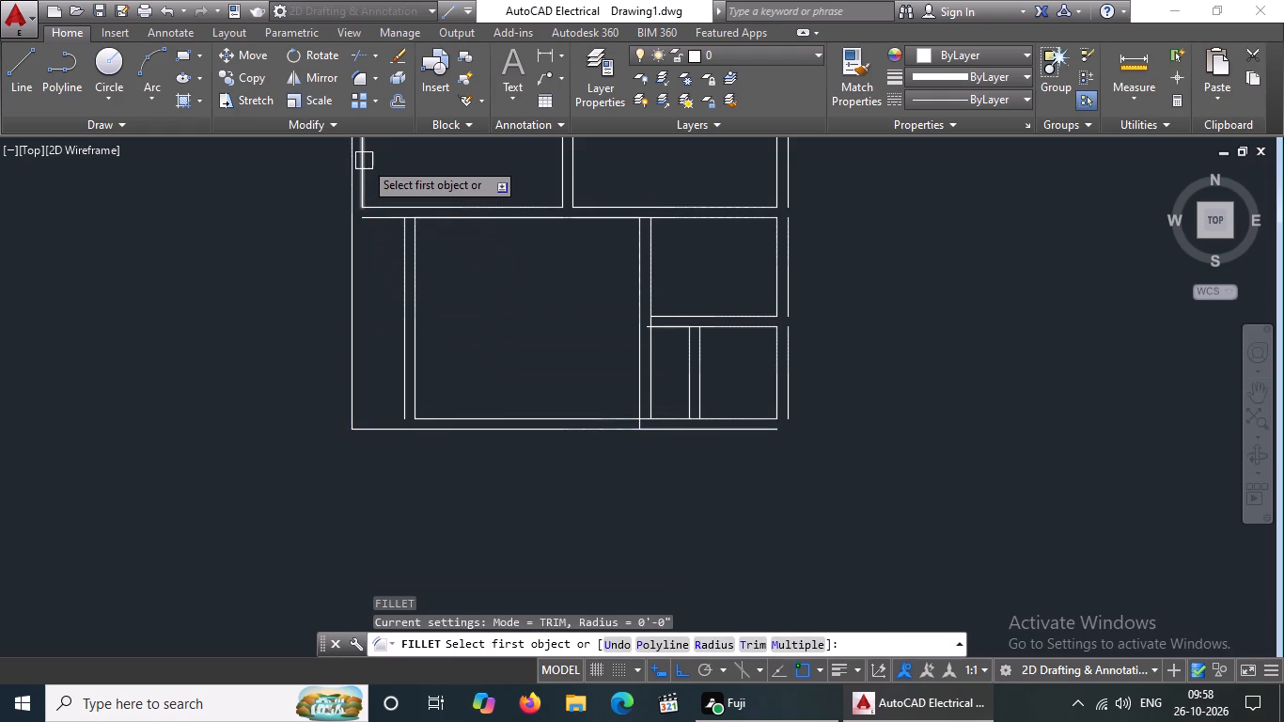
left_click_drag(364, 160, 364, 182)
left_click(446, 415)
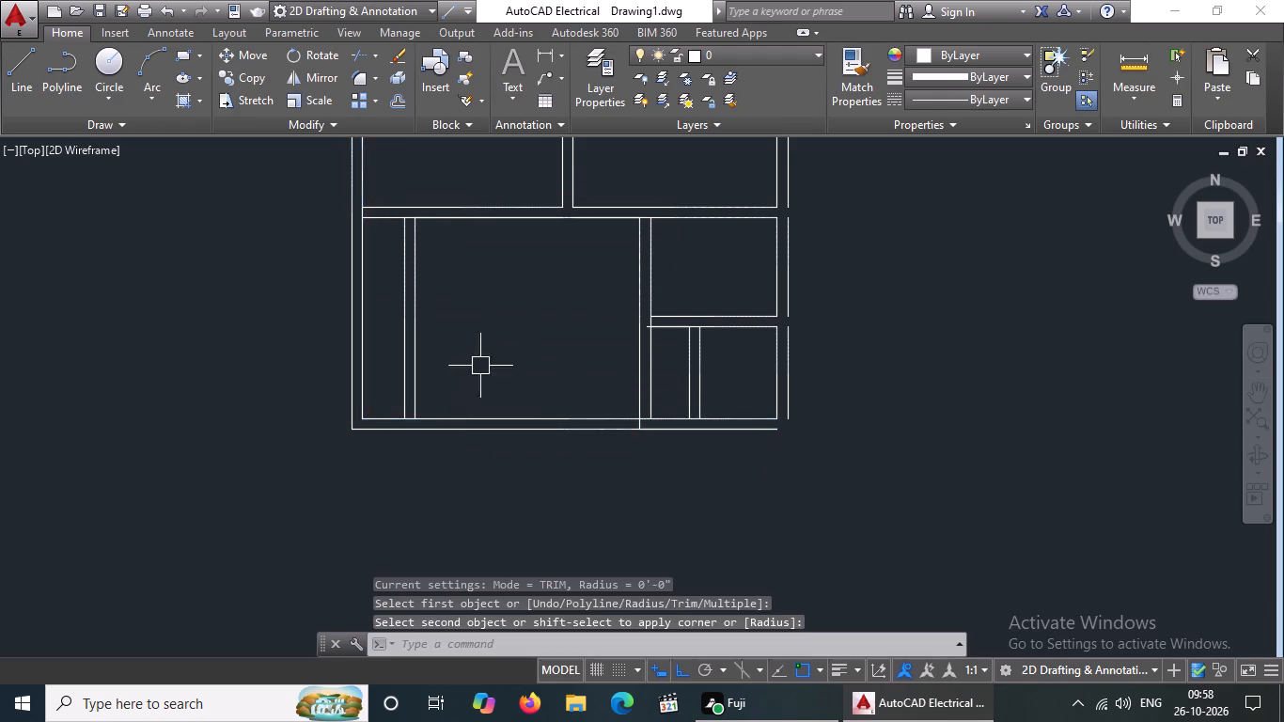
scroll(503, 353, "down", 4)
key("Escape")
Draw a room outline from the right end of the outer bottom line: 16'6" down, 14' left and 16'6" up.
scroll(535, 352, "down", 5)
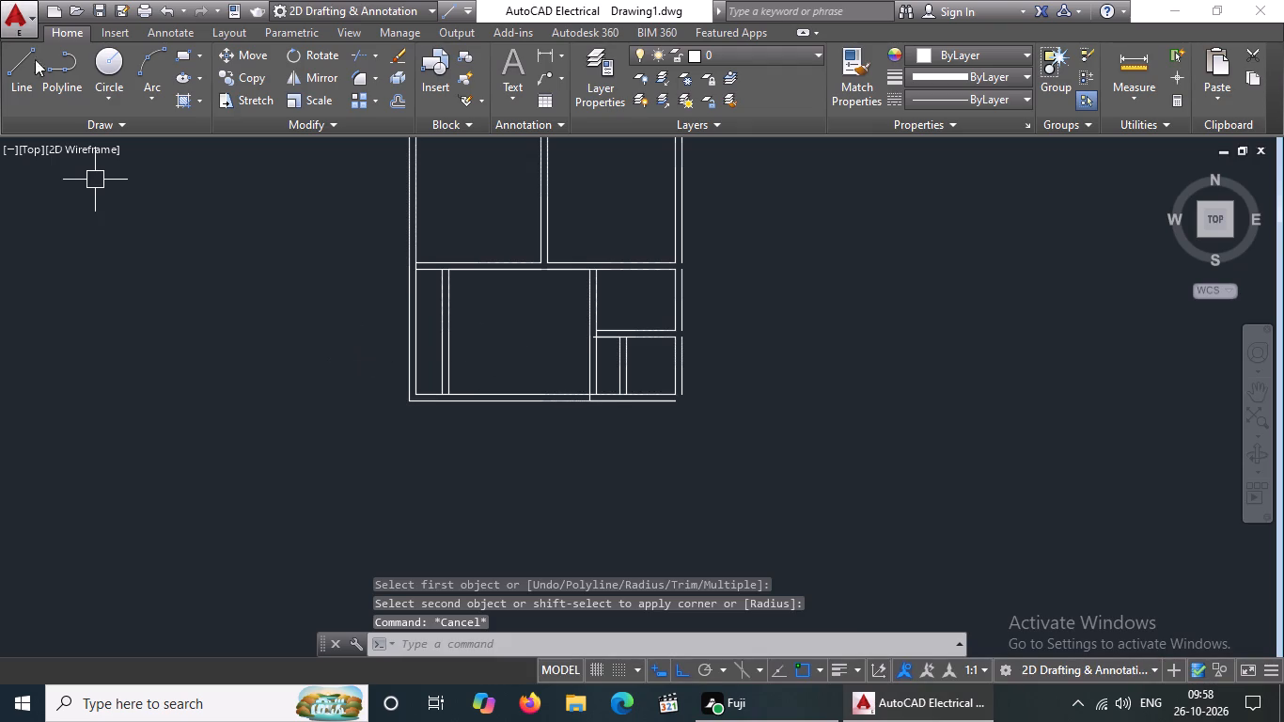
left_click(16, 68)
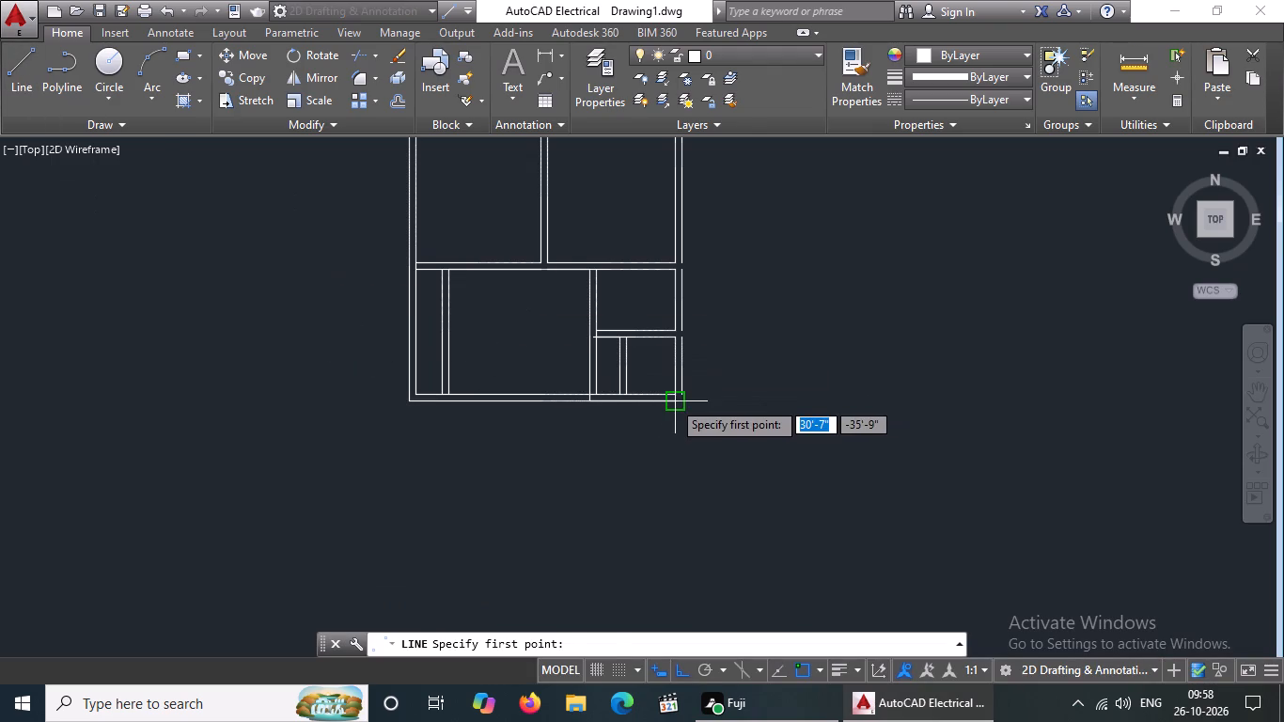
left_click(672, 400)
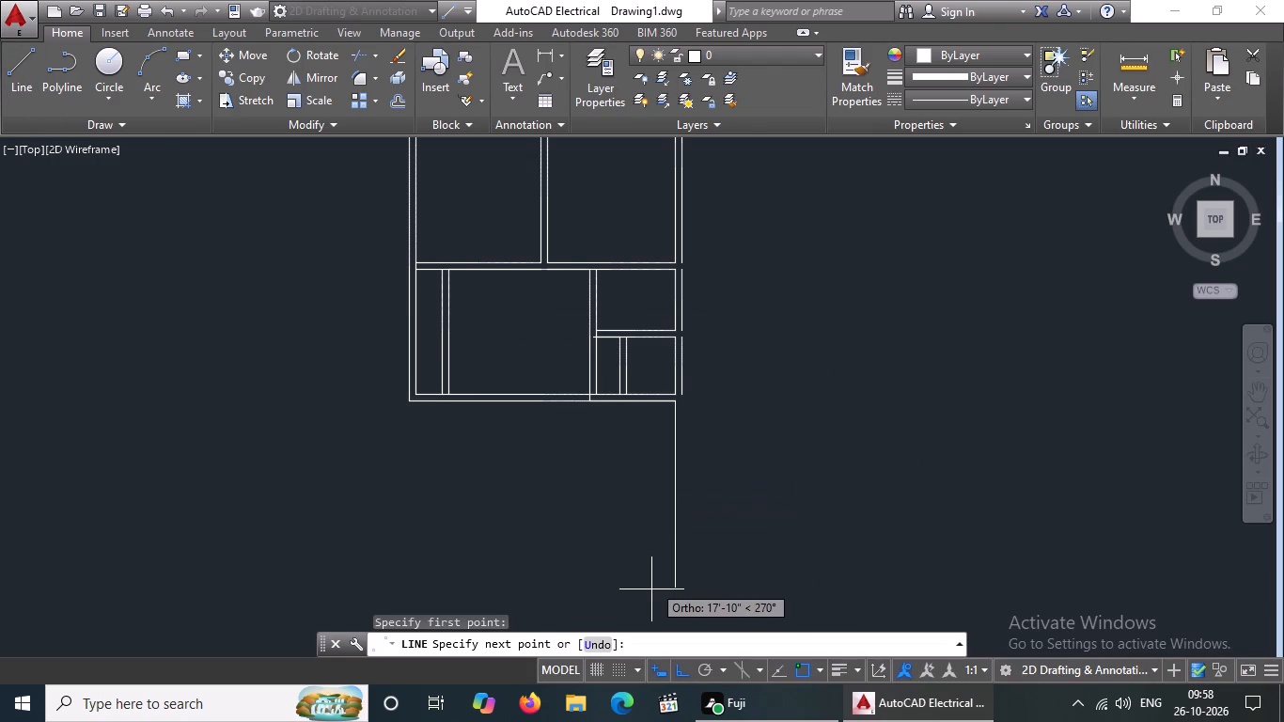
type("16")
type("'6")
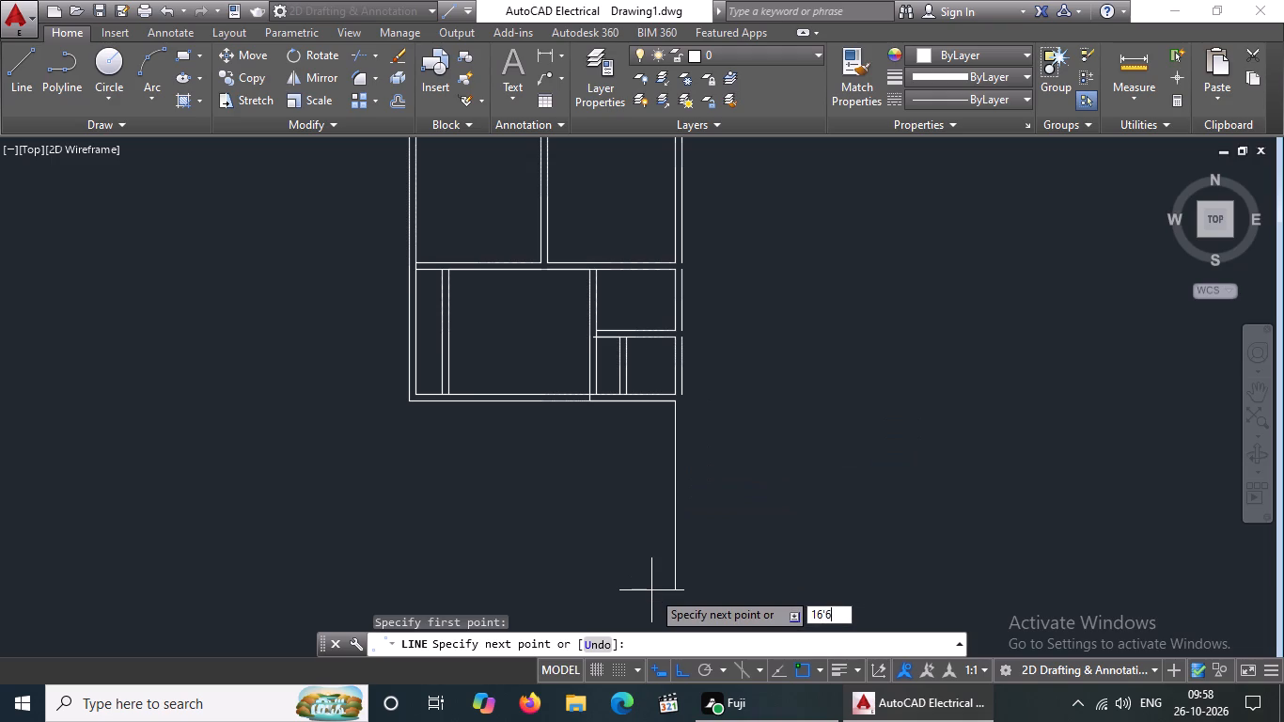
key("shift+quotedbl")
key("Return")
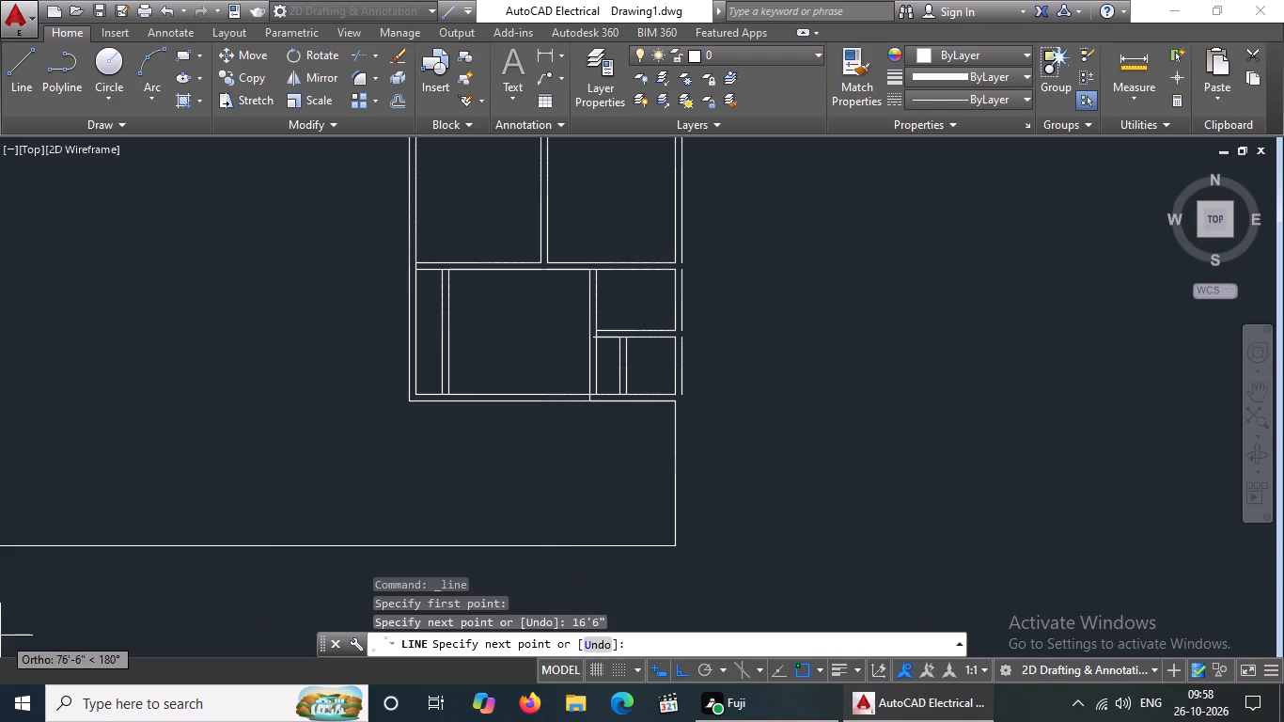
type("14'")
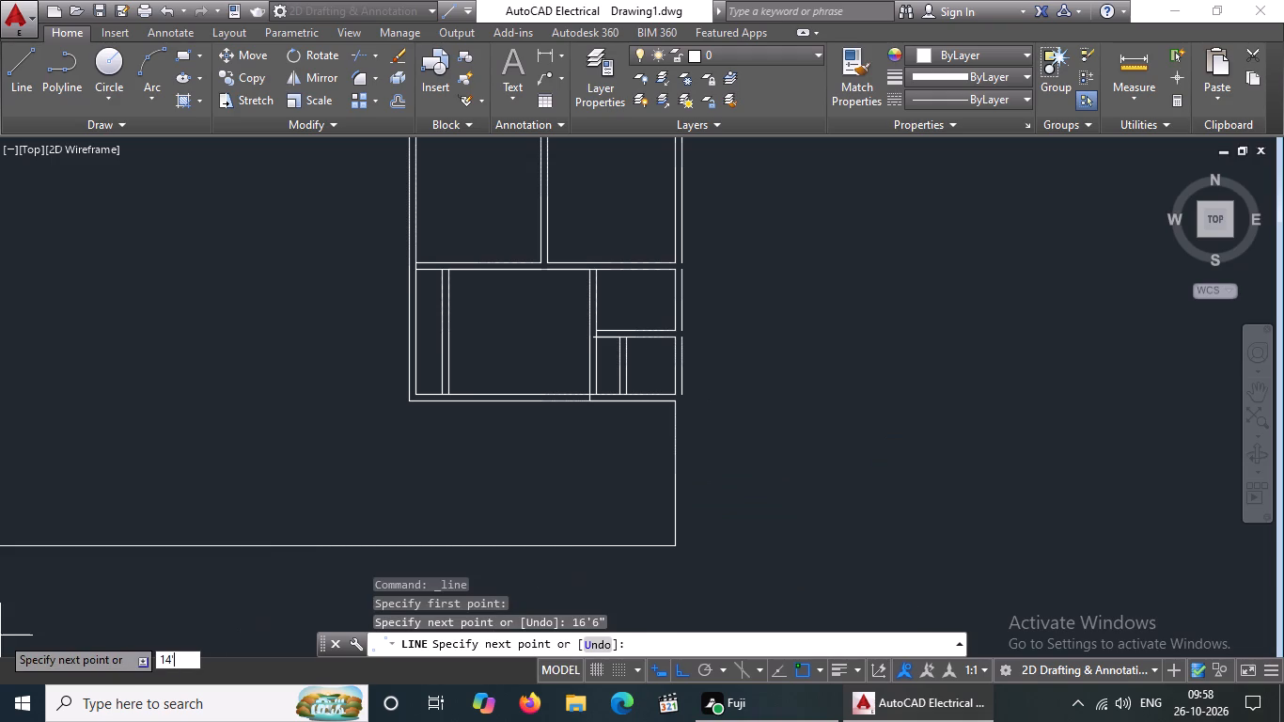
key("Return")
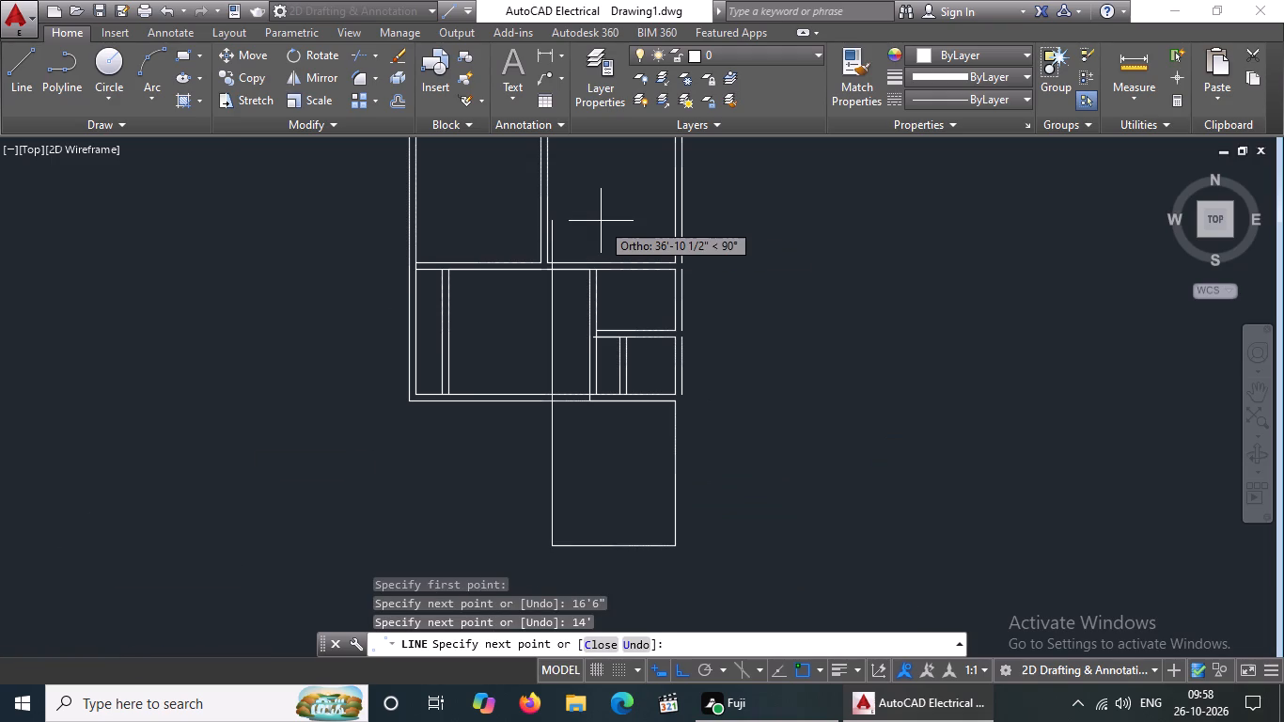
key("1")
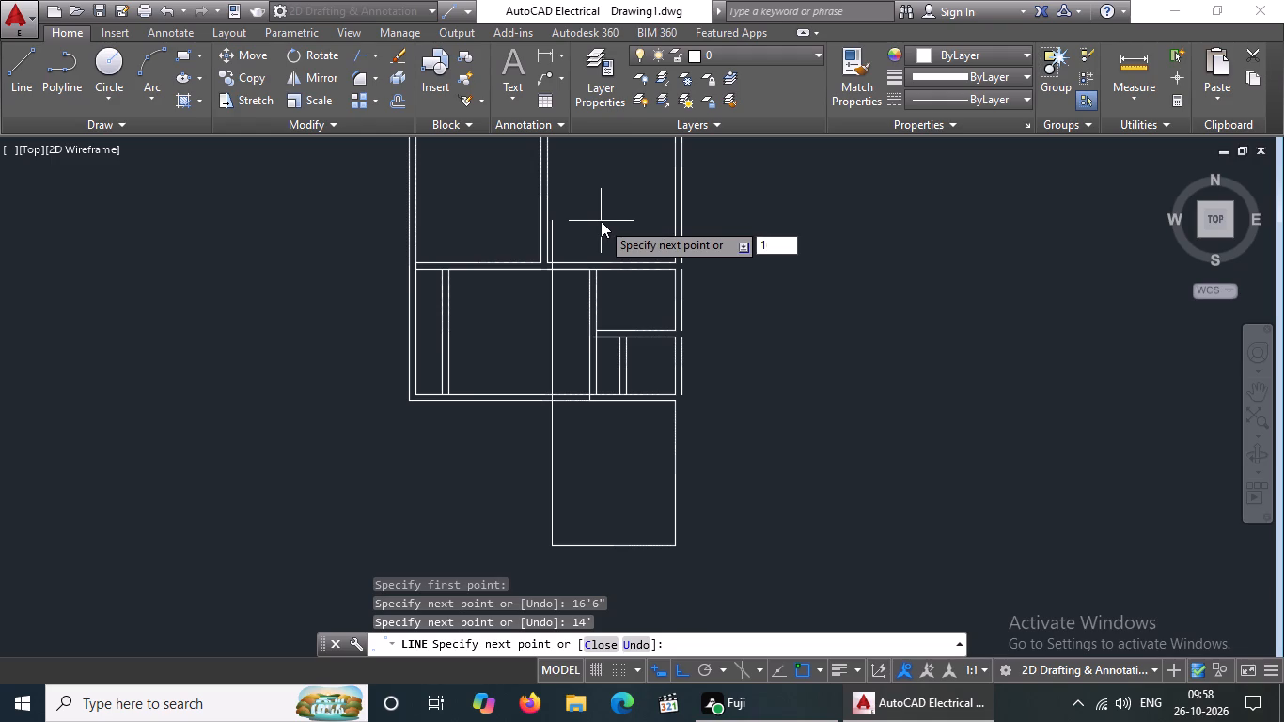
type("6'6\"")
key("Return")
key("Return")
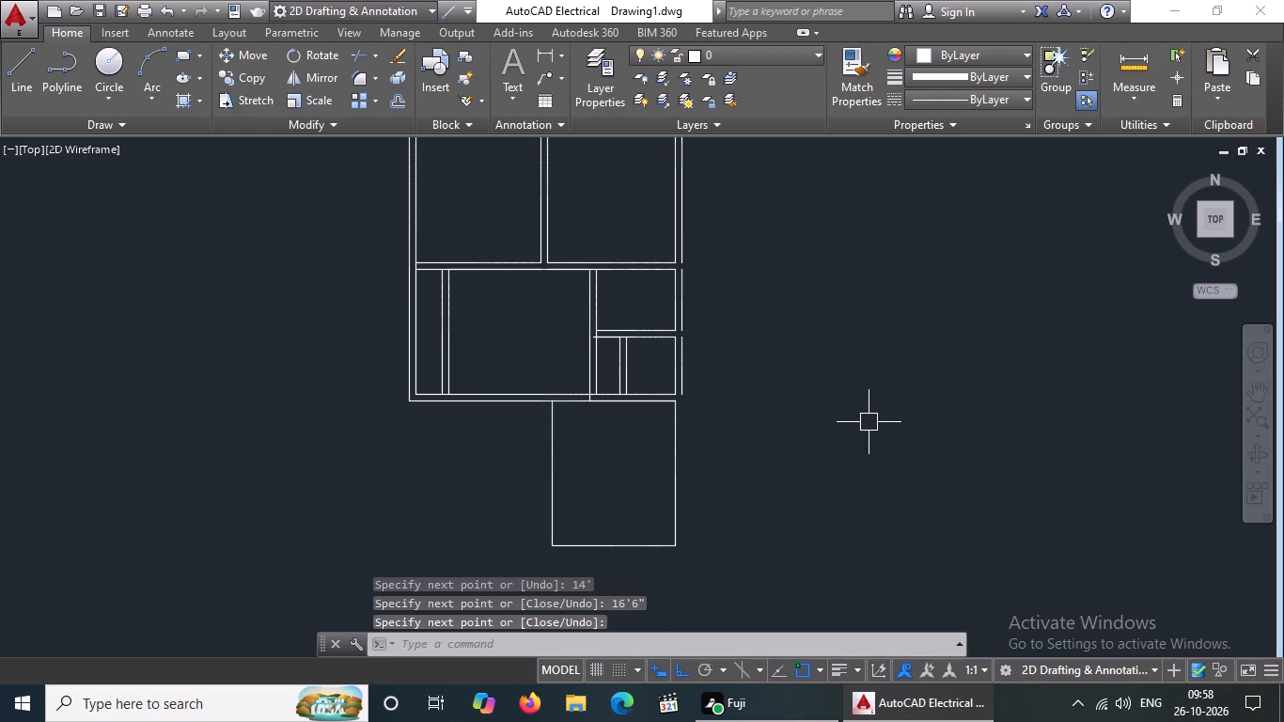
key("Escape")
Offset the 14' by 16'6" room's right, bottom and left lines outward by 9".
key("o")
key("Return")
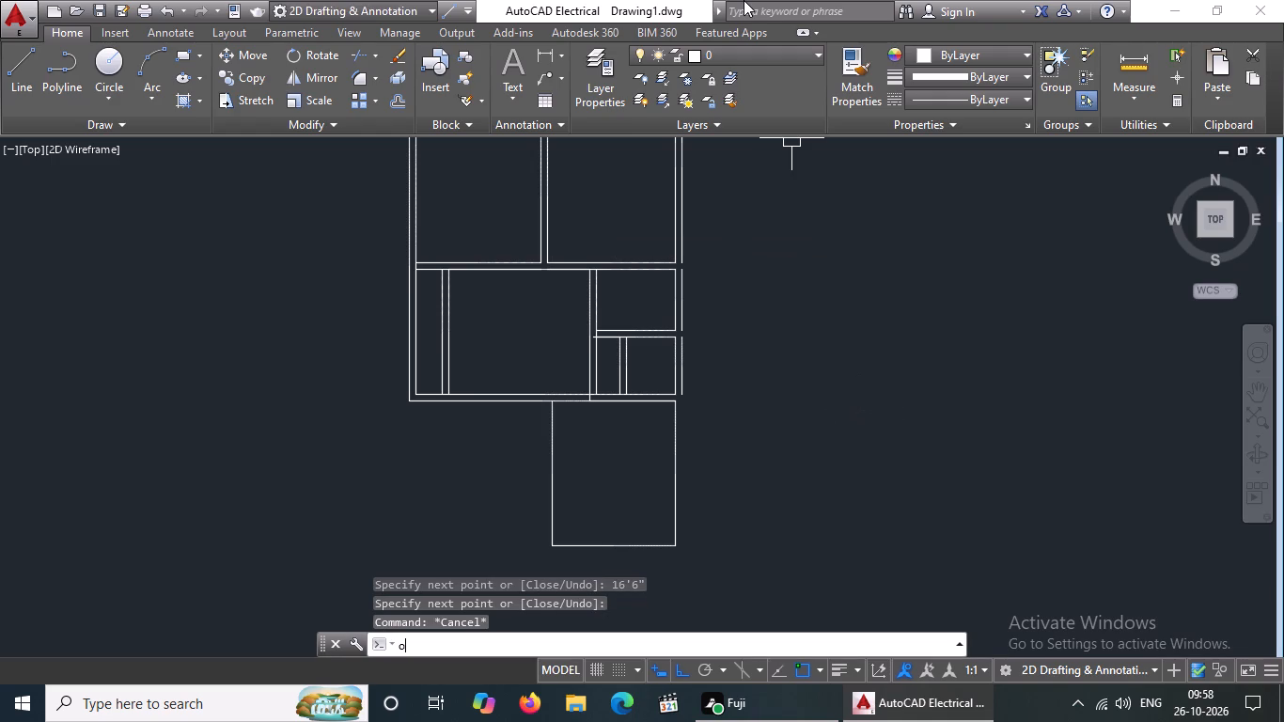
key("9")
key("shift+quotedbl")
key("Return")
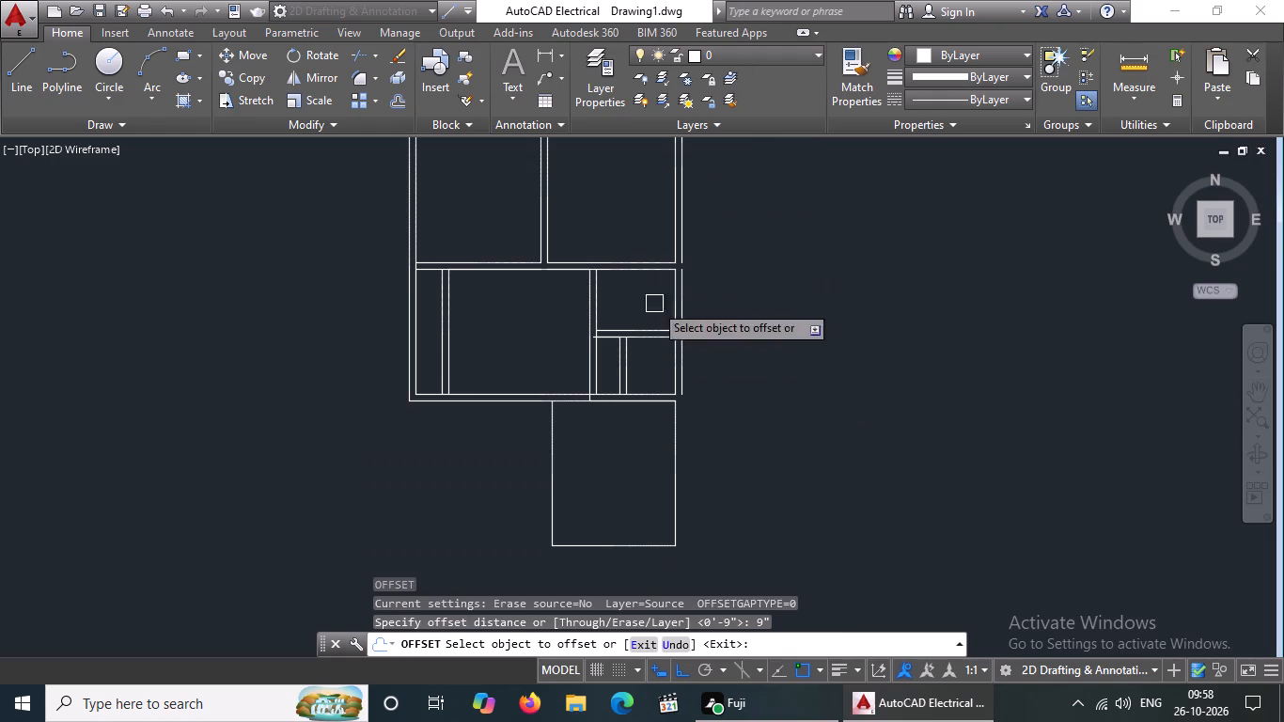
left_click(673, 477)
left_click_drag(745, 458, 717, 494)
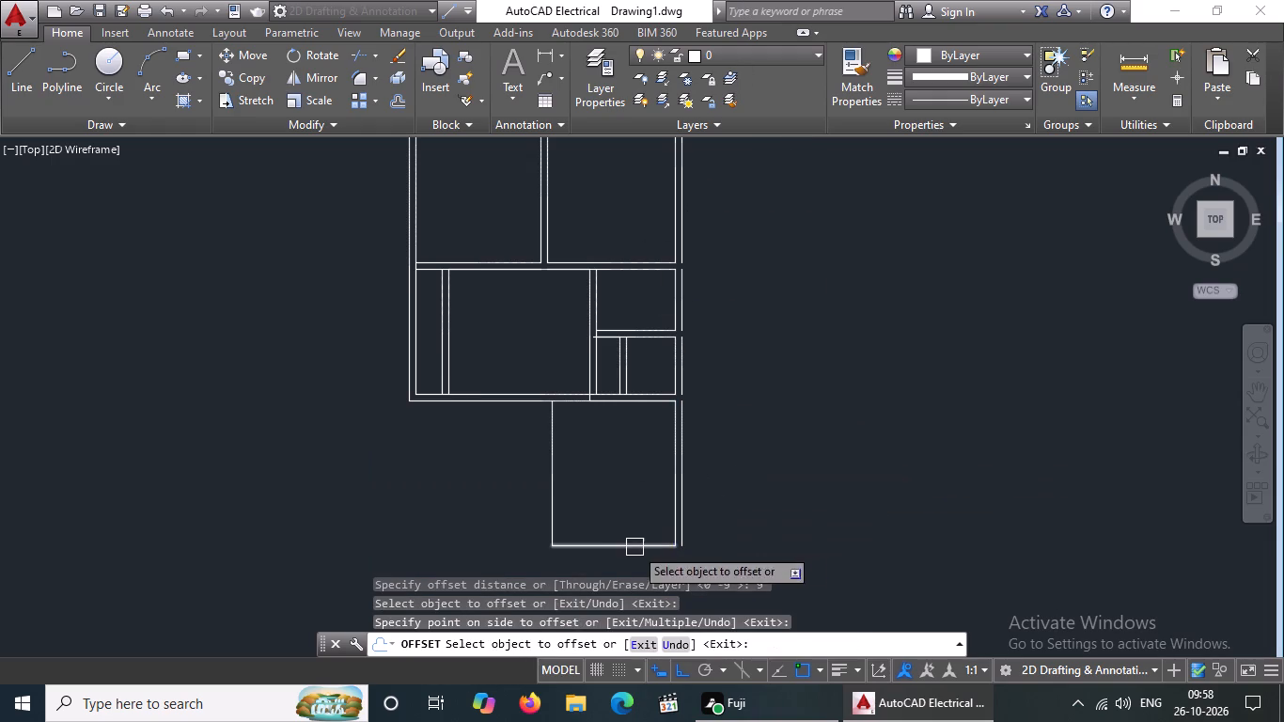
left_click(634, 547)
left_click(629, 573)
left_click(549, 494)
left_click(486, 524)
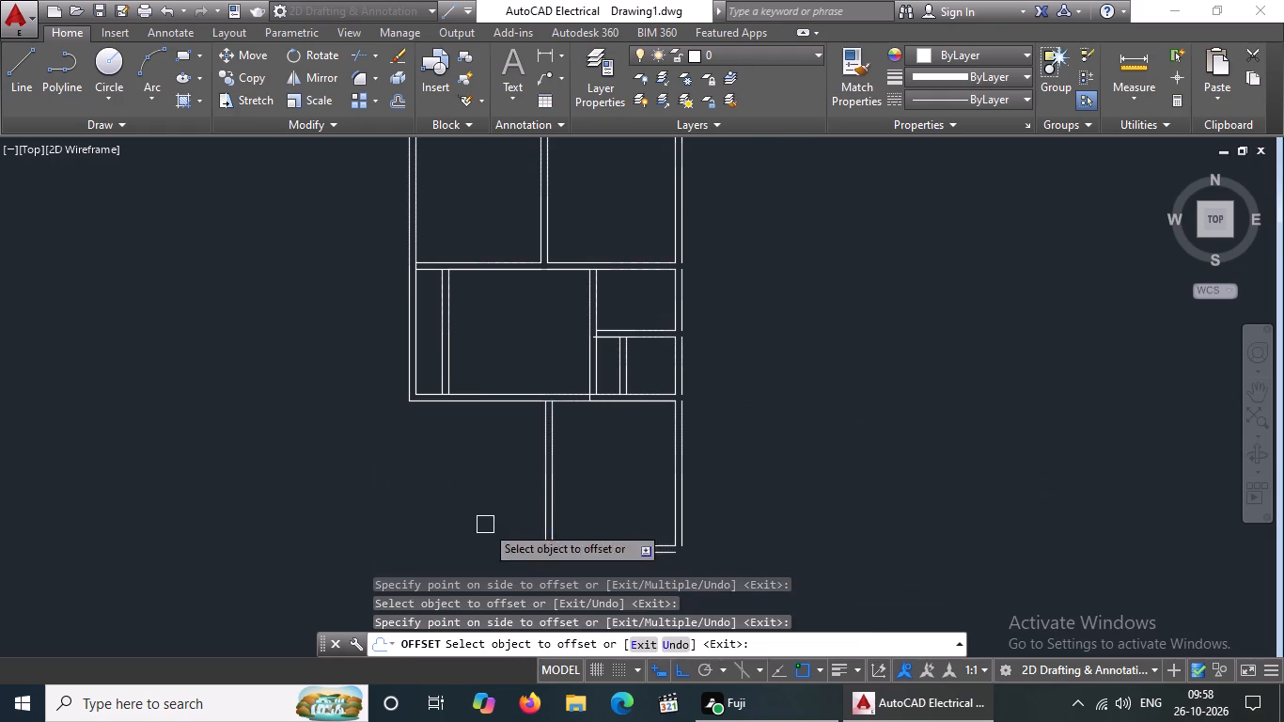
key("Escape")
Fillet the plan's outer and inner left wall lines with the lowest room's matching outer and inner bottom lines into square corners.
key("f")
key("Return")
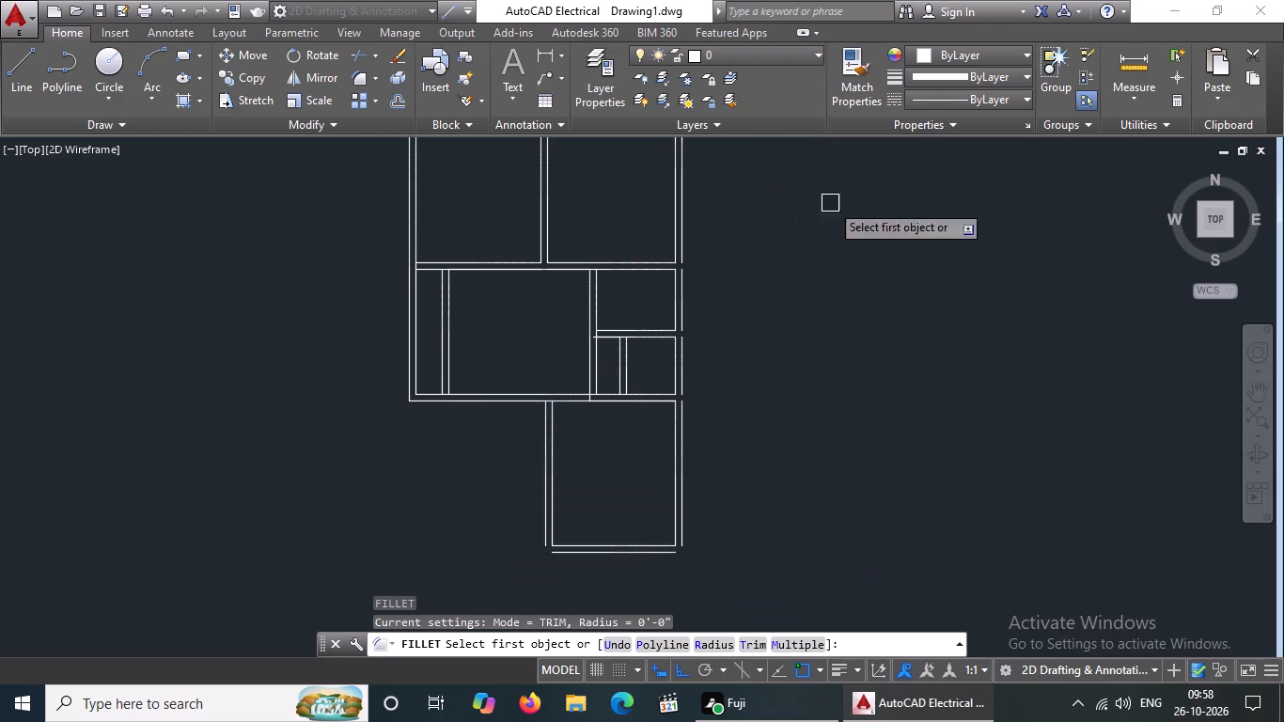
left_click(403, 337)
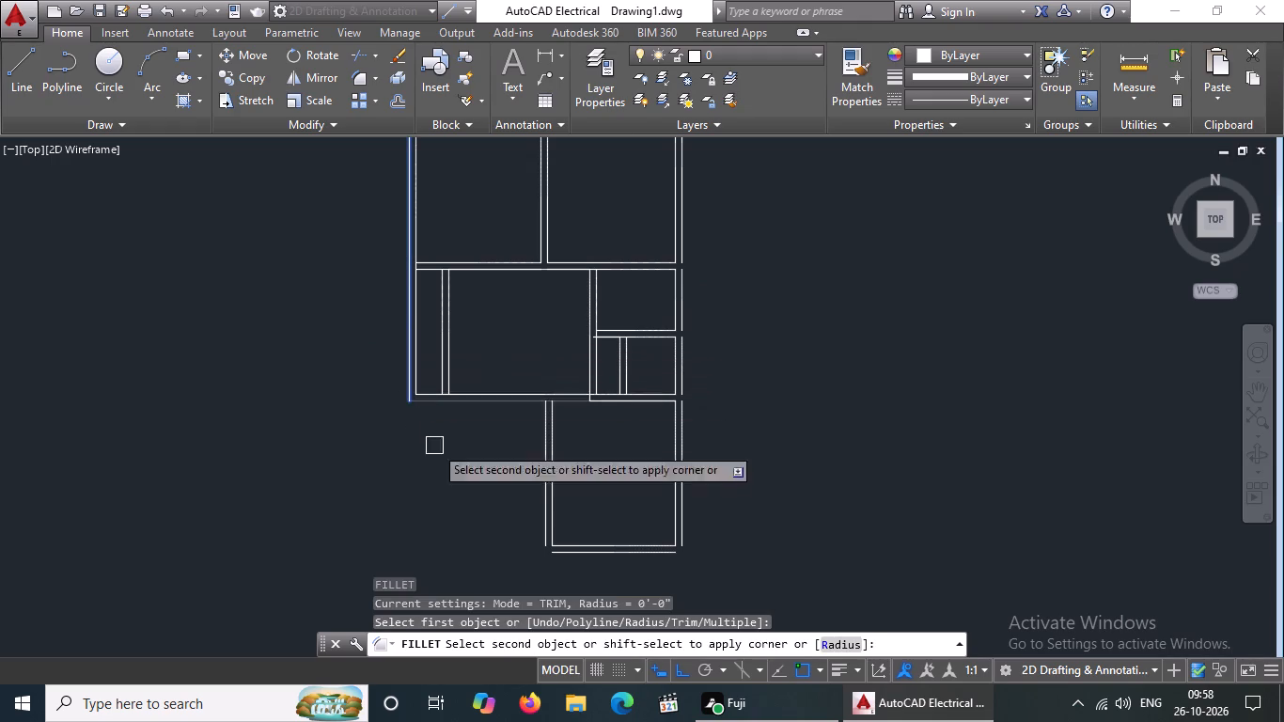
left_click(574, 556)
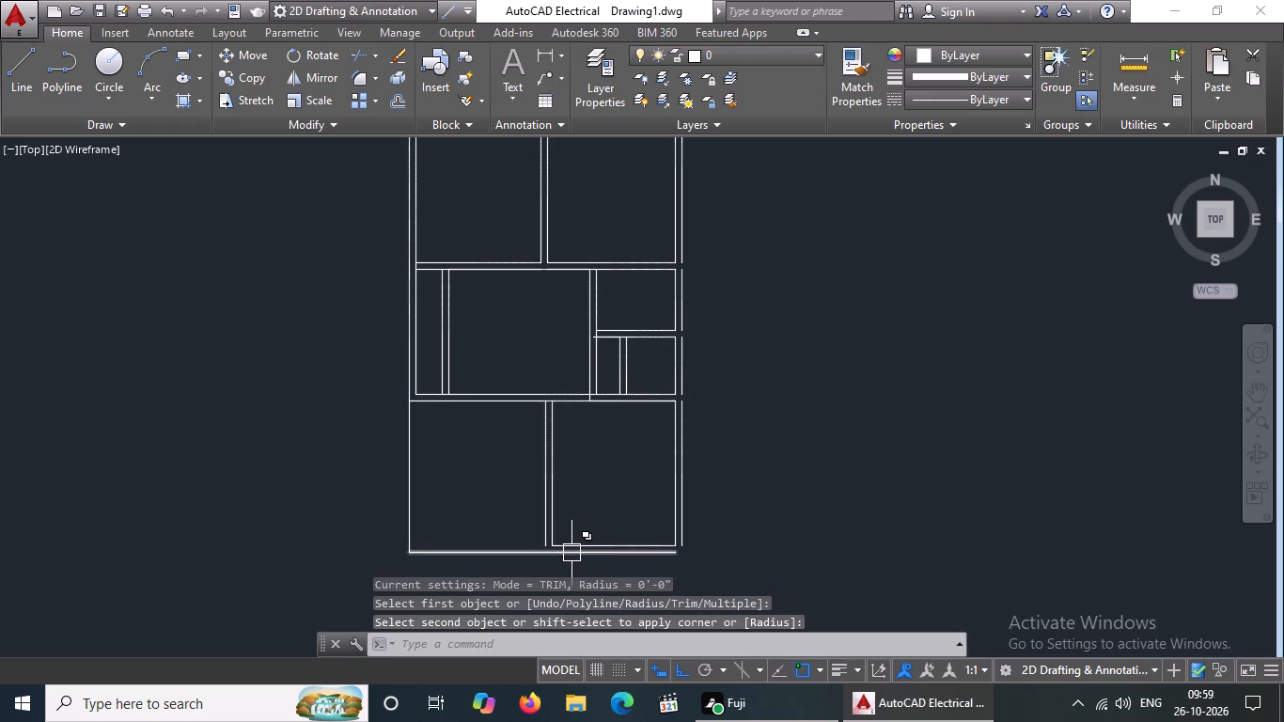
key("f")
key("Return")
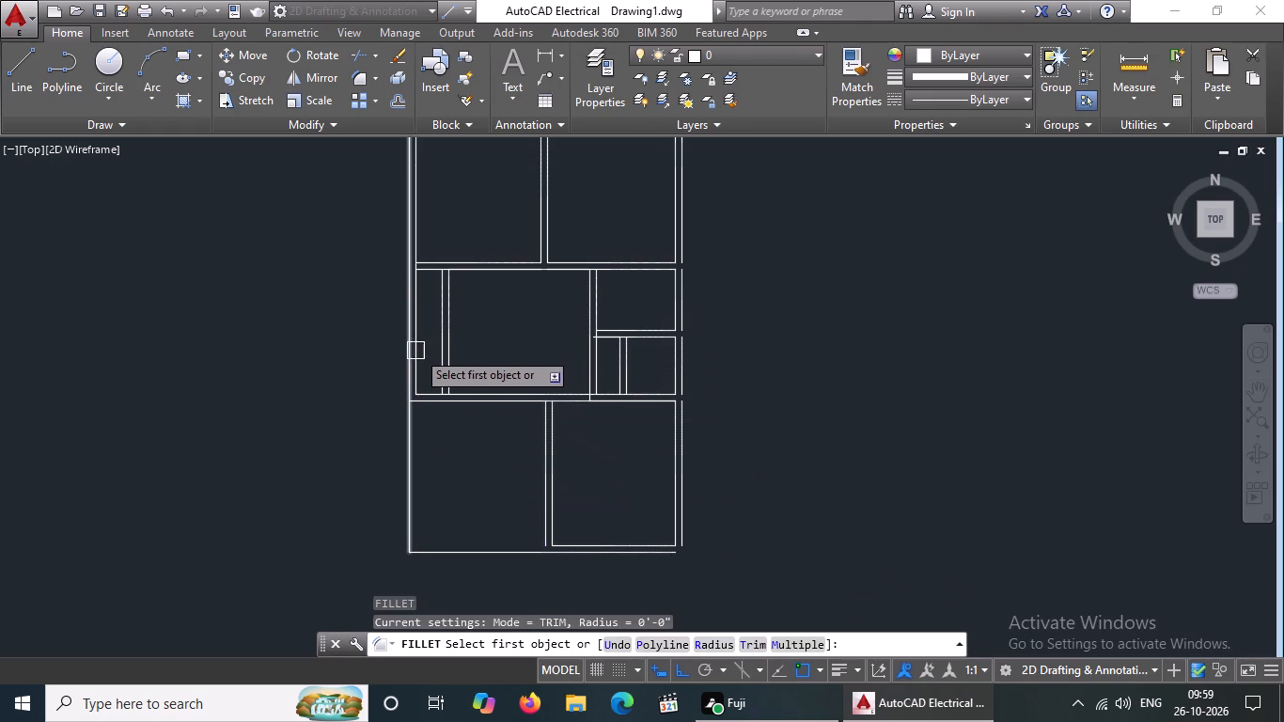
left_click(421, 343)
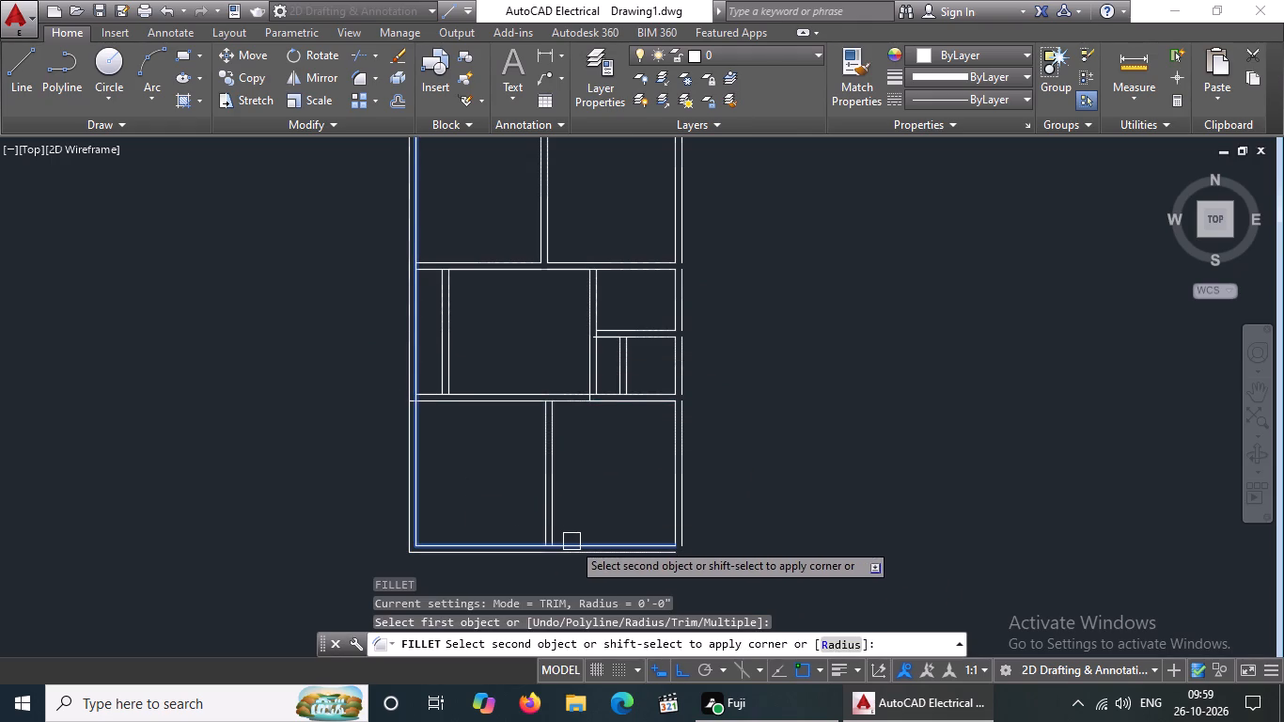
left_click(572, 541)
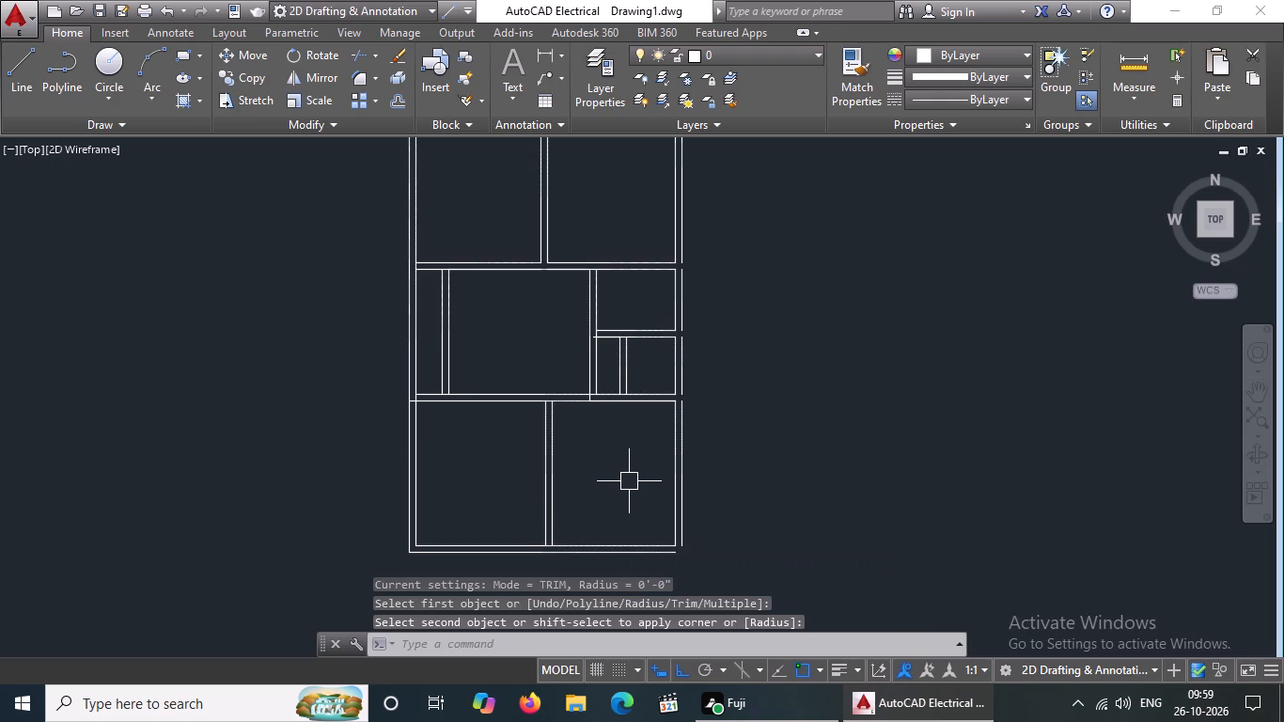
Add a two-line multiline text label in the upper-left room reading BATH and, indented by a space below it, 8'X6'.
scroll(526, 436, "down", 4)
middle_click_drag(536, 424, 513, 546)
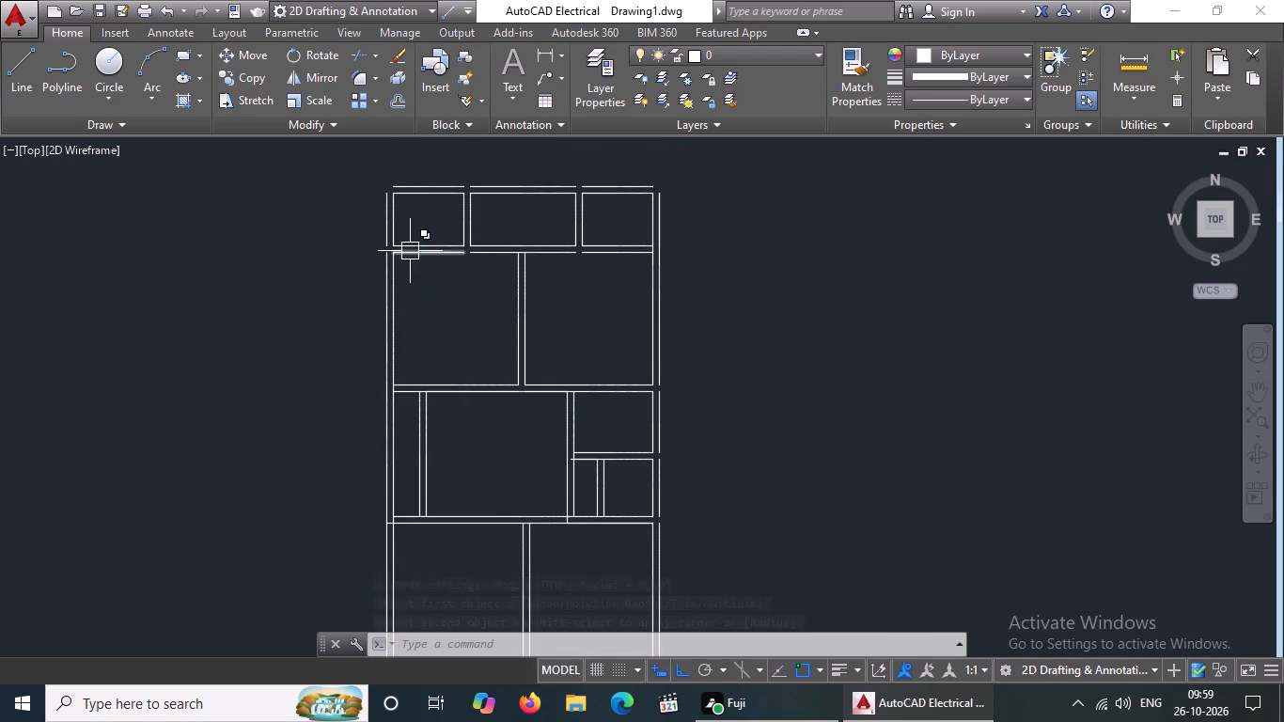
scroll(419, 221, "up", 2)
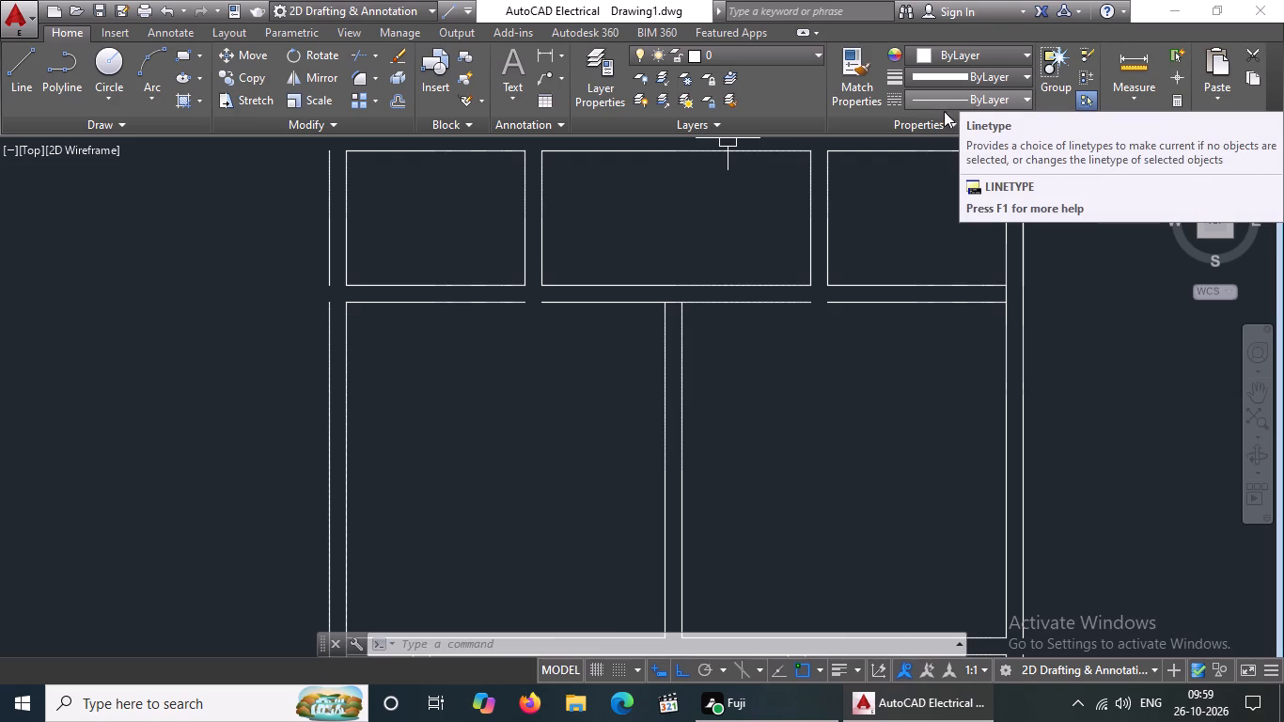
left_click(518, 93)
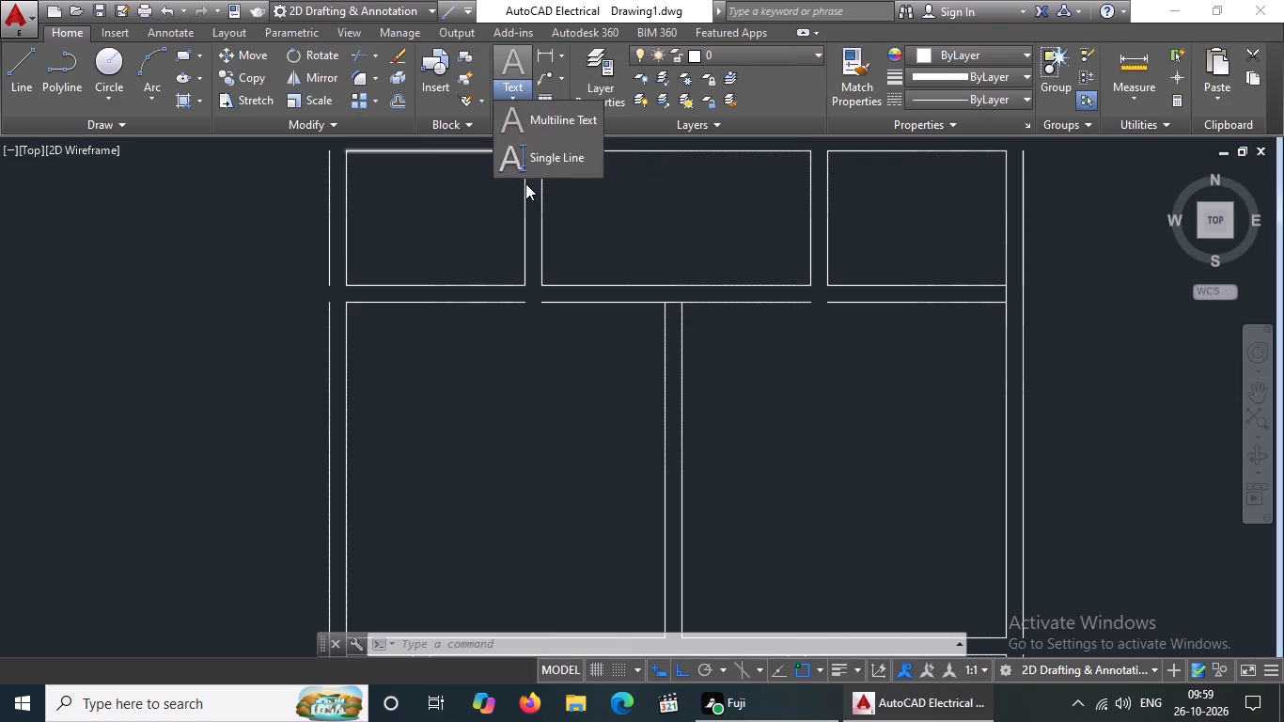
left_click(552, 117)
left_click(367, 179)
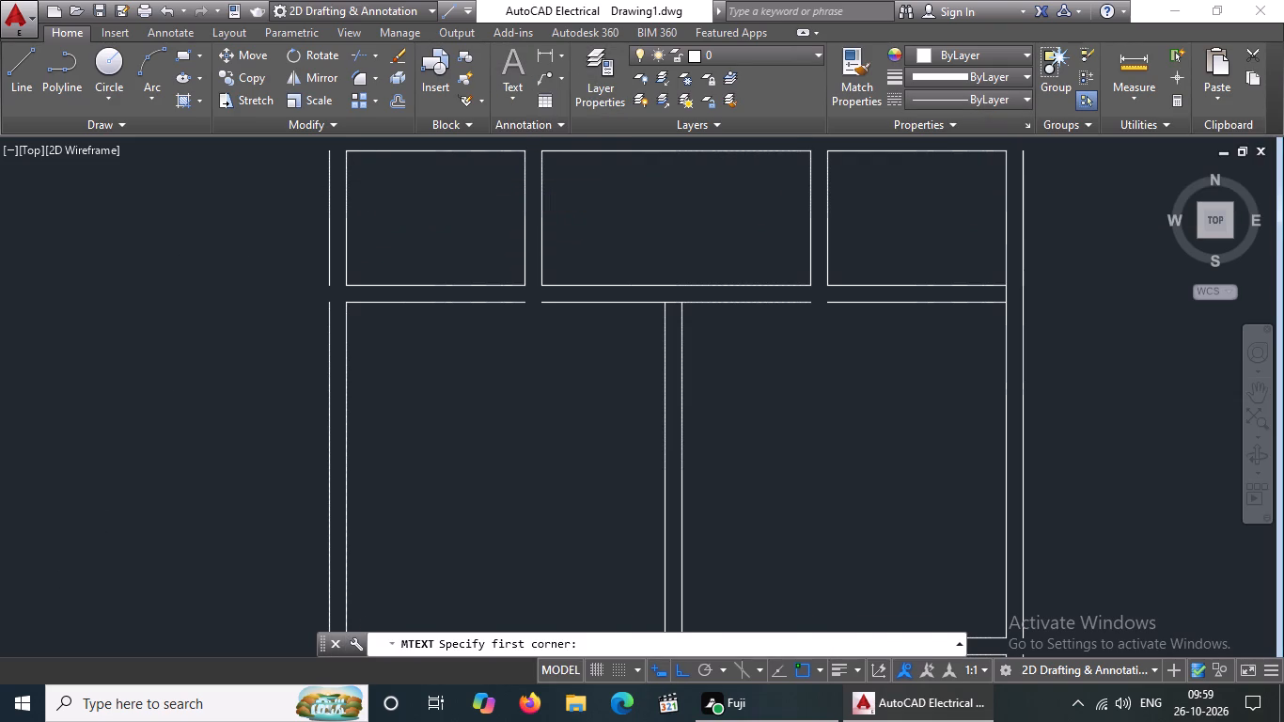
left_click(499, 259)
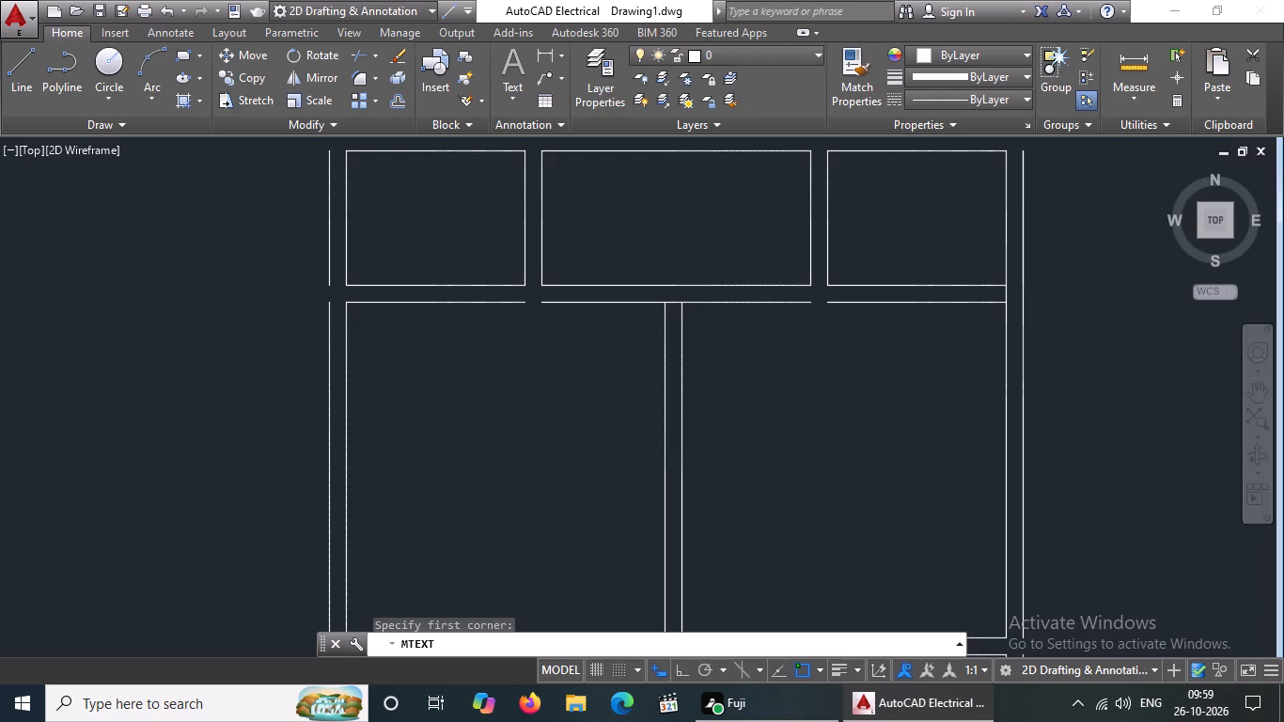
type("bath")
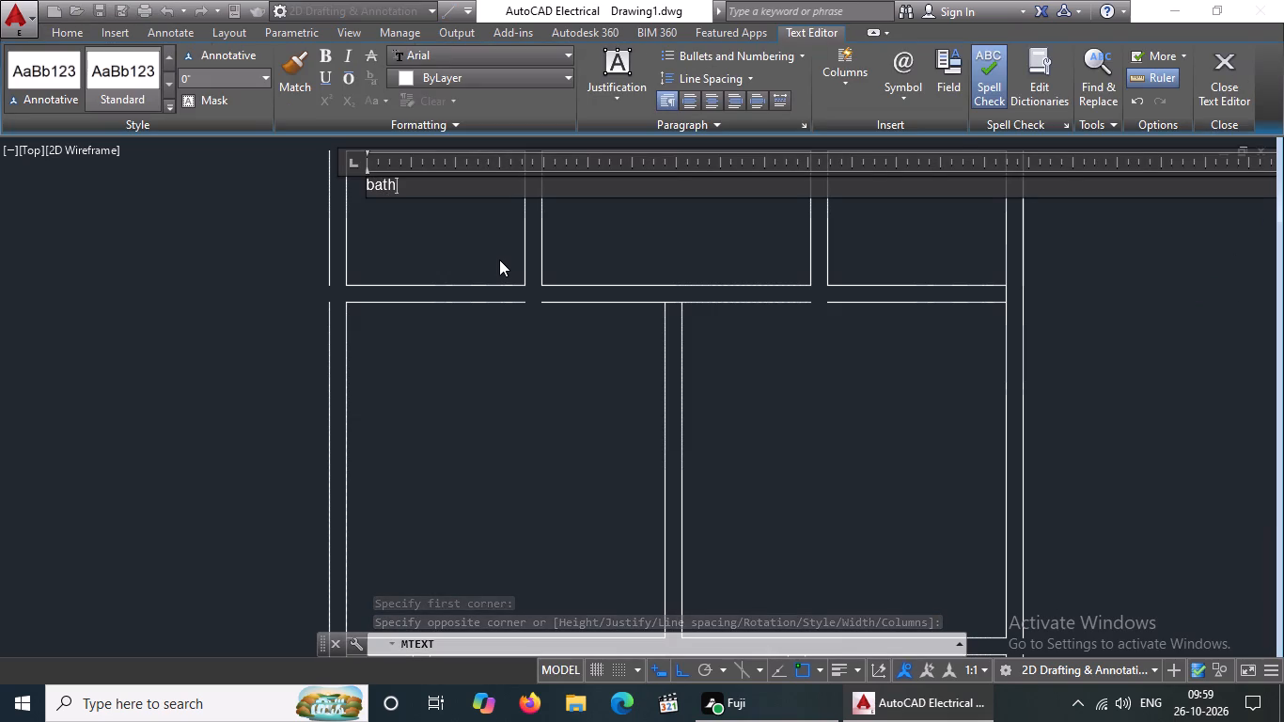
key("BackSpace")
key("BackSpace")
key("BackSpace")
key("BackSpace")
key("BackSpace")
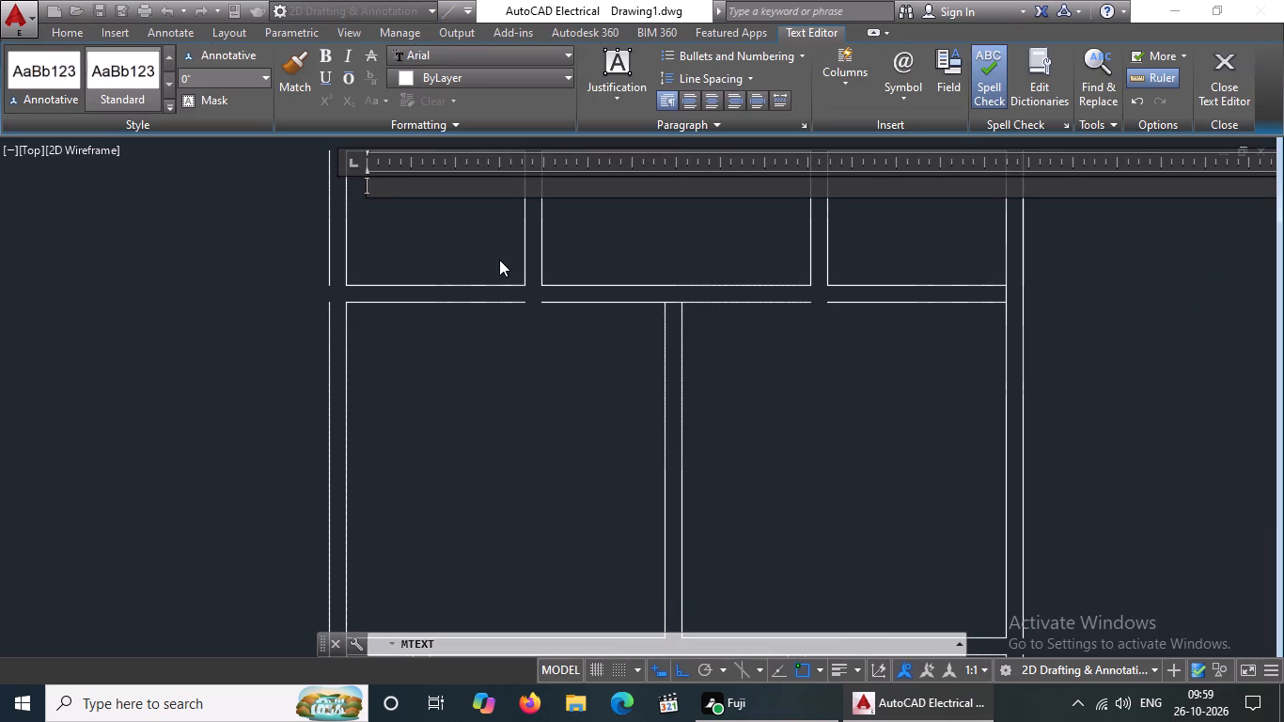
type("BATH")
key("Return")
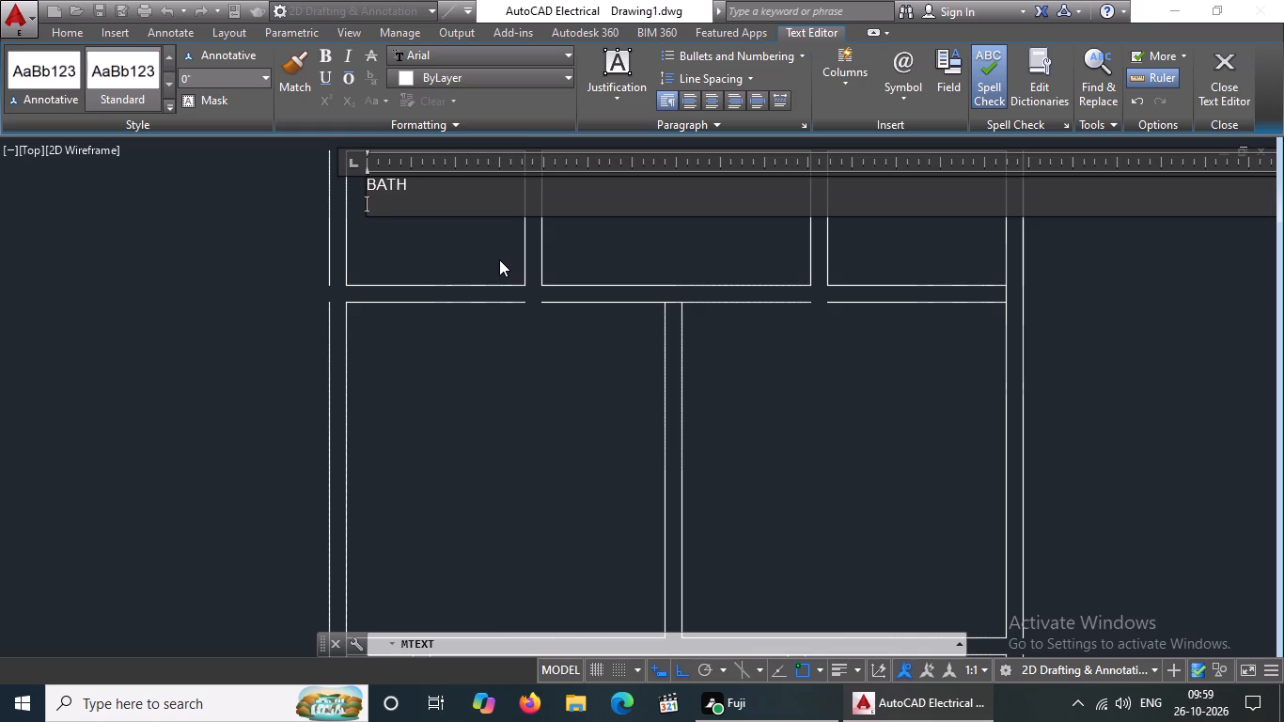
type("8'")
key("x")
type("6'")
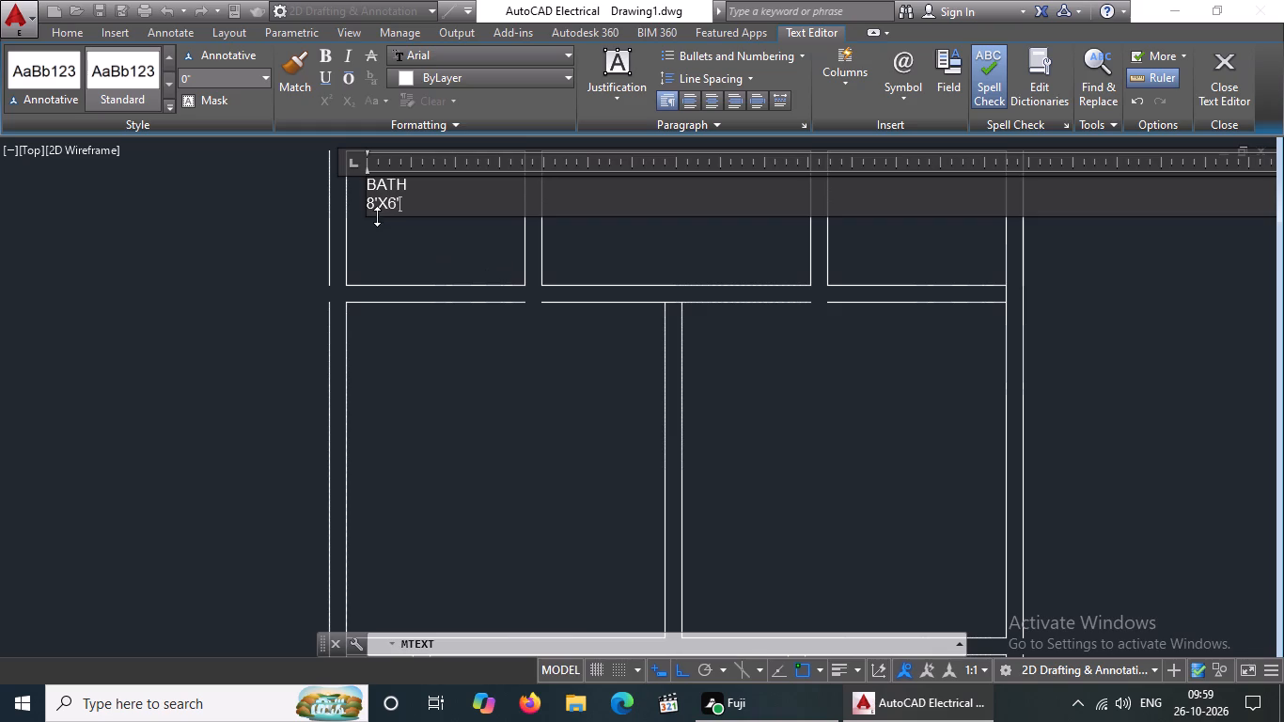
left_click(367, 203)
key("space")
left_click(418, 245)
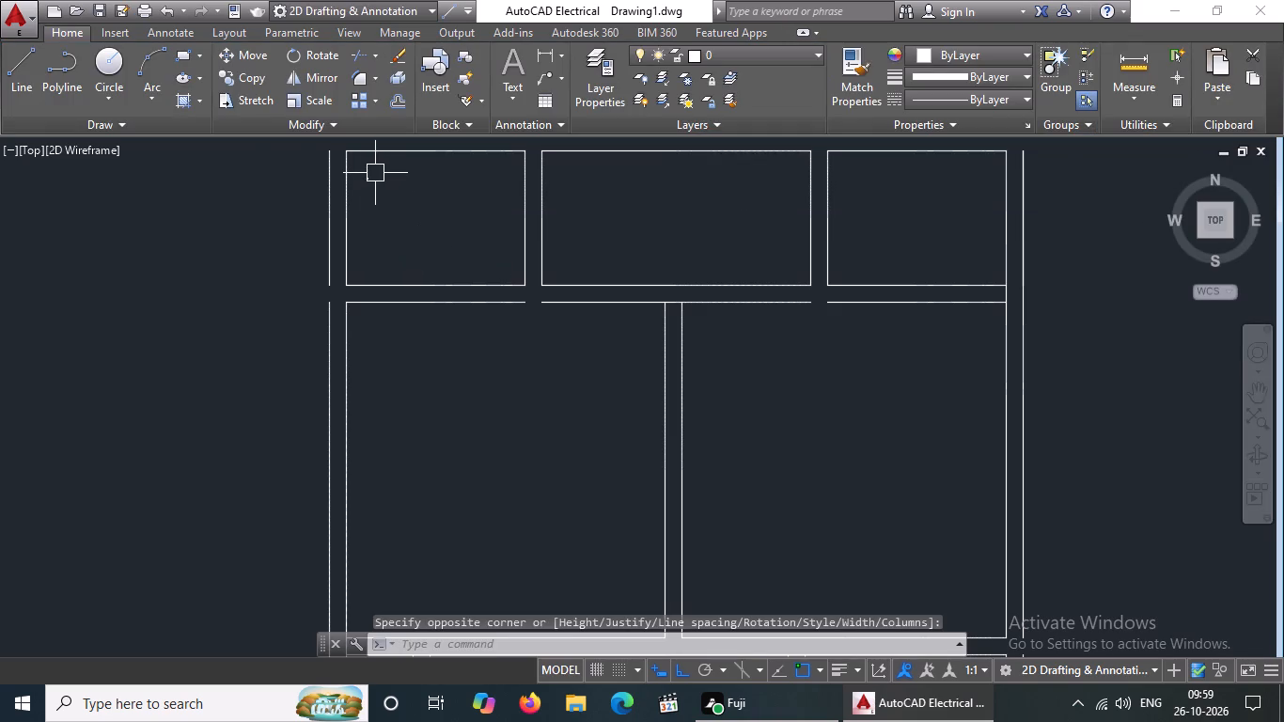
Set the BATH label's text height to 8".
scroll(375, 173, "up", 2)
left_click_drag(341, 163, 343, 179)
left_click(372, 239)
right_click(389, 236)
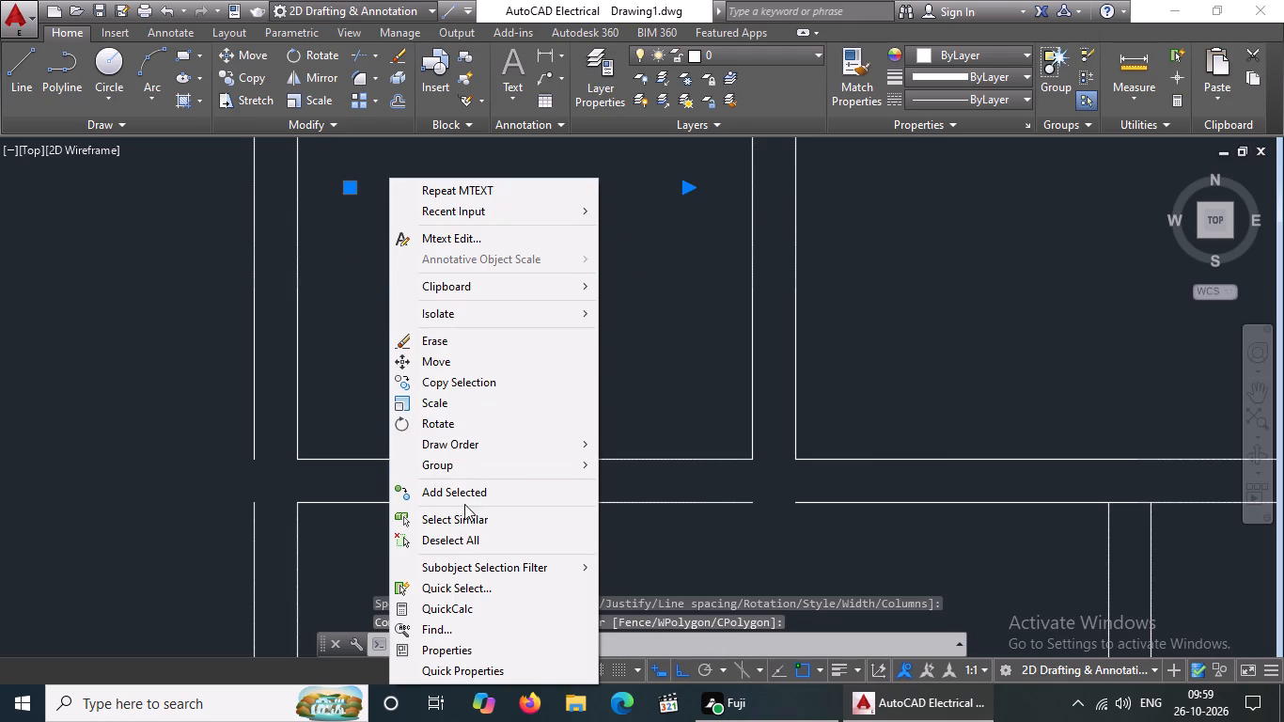
left_click(456, 651)
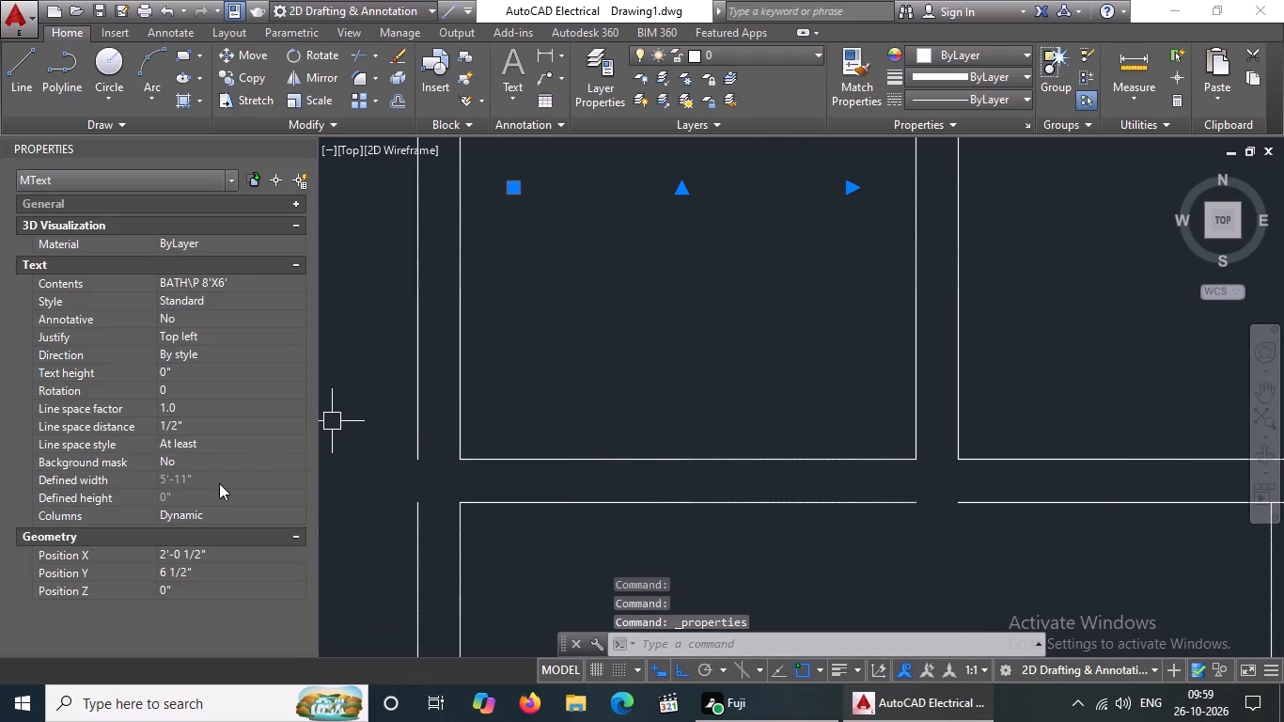
left_click(185, 373)
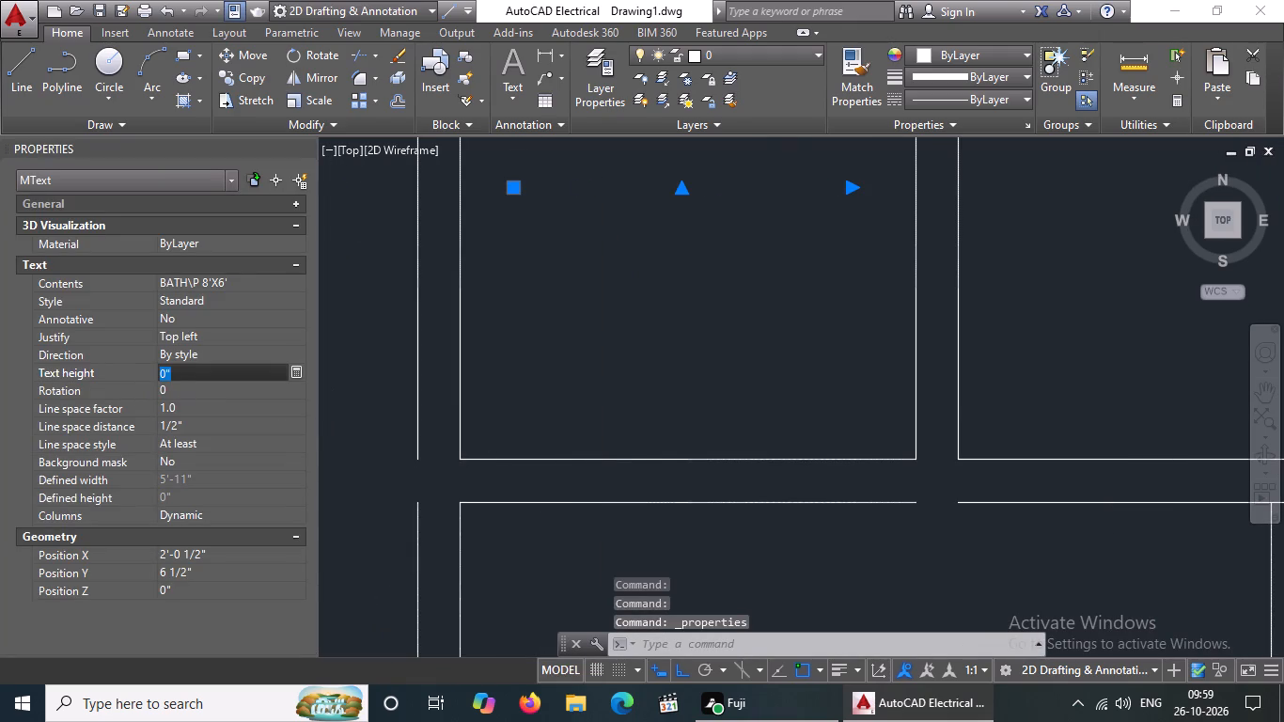
key("BackSpace")
key("BackSpace")
type("8\"")
key("Return")
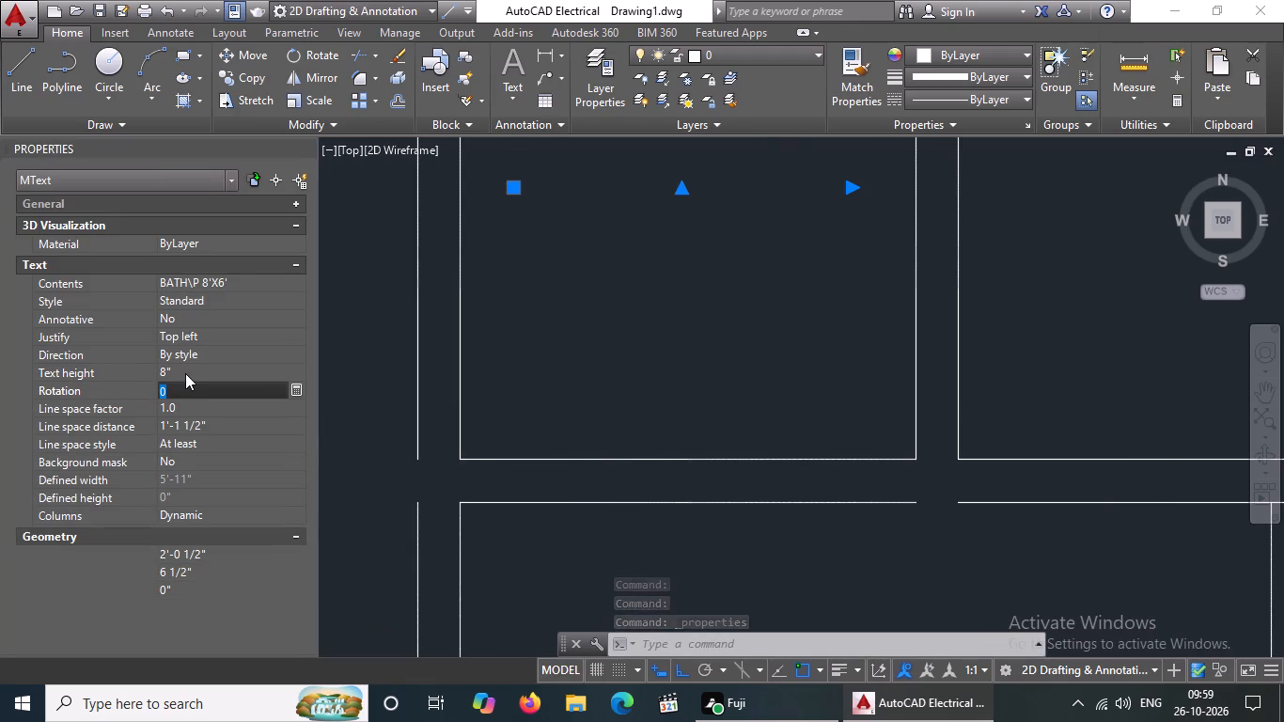
scroll(672, 382, "down", 3)
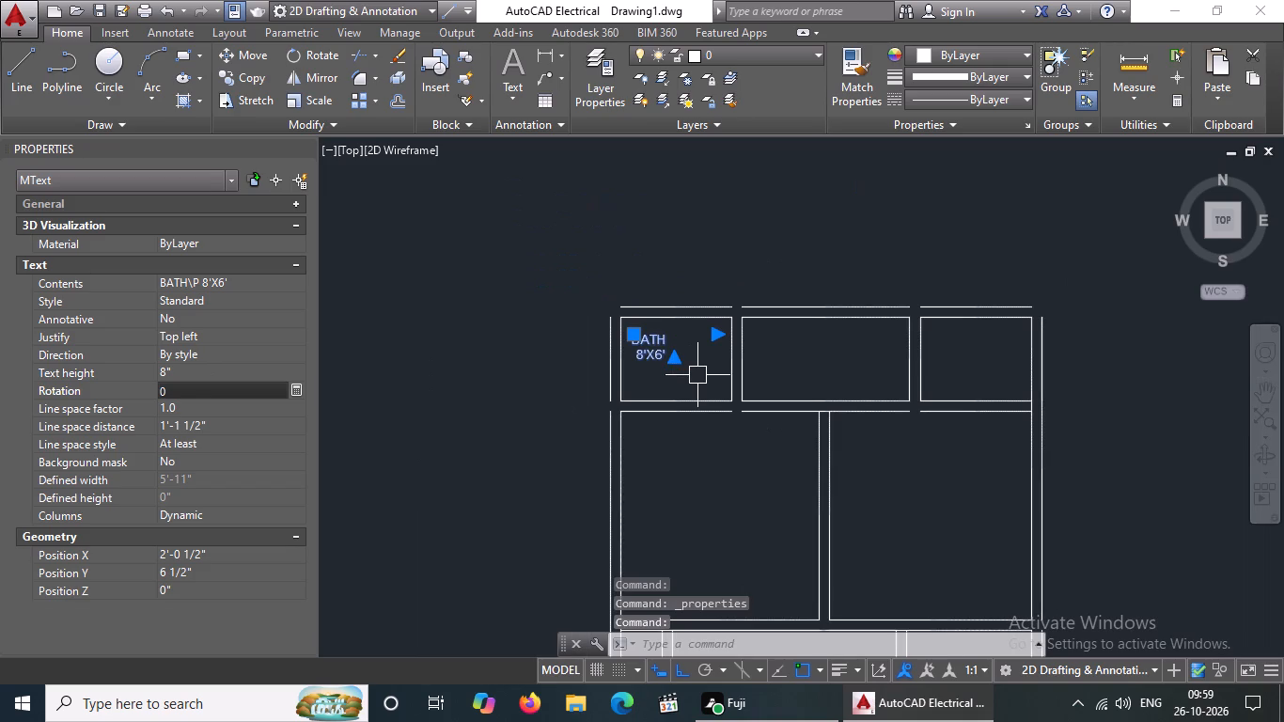
key("Escape")
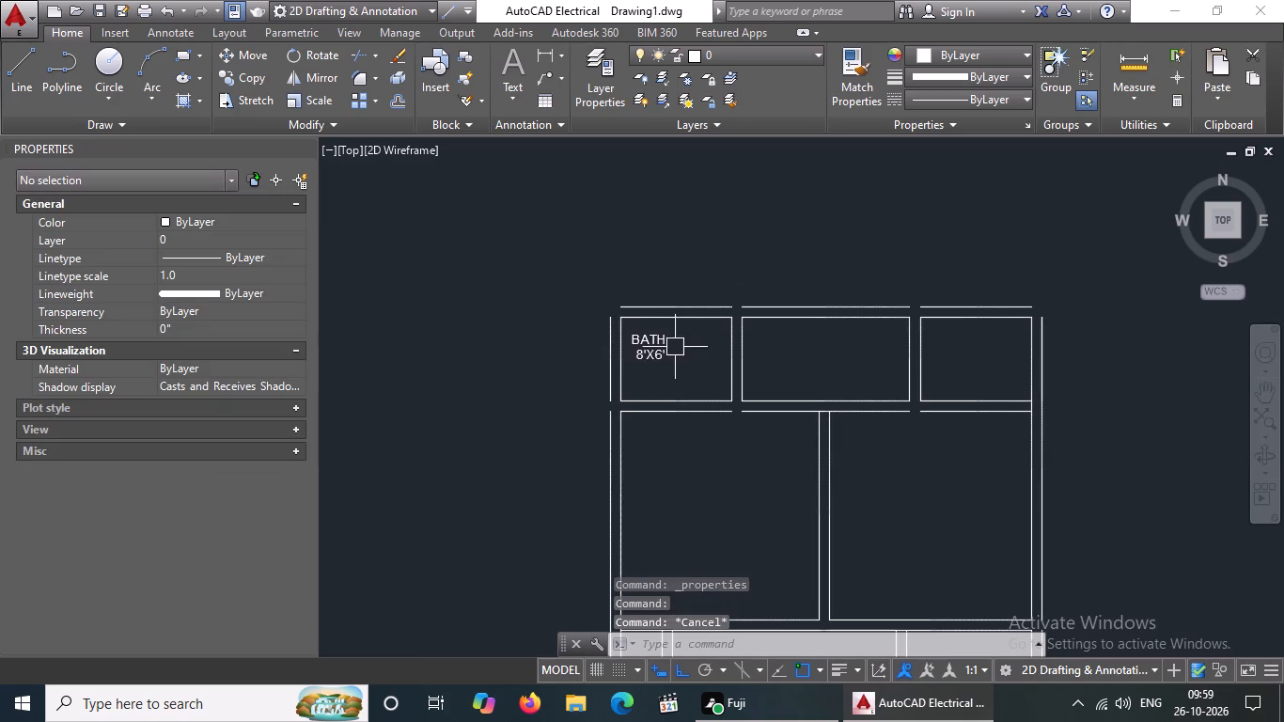
Shift the BATH label about 1'-6" to the right within its room and close its properties.
left_click(660, 353)
left_click(639, 335)
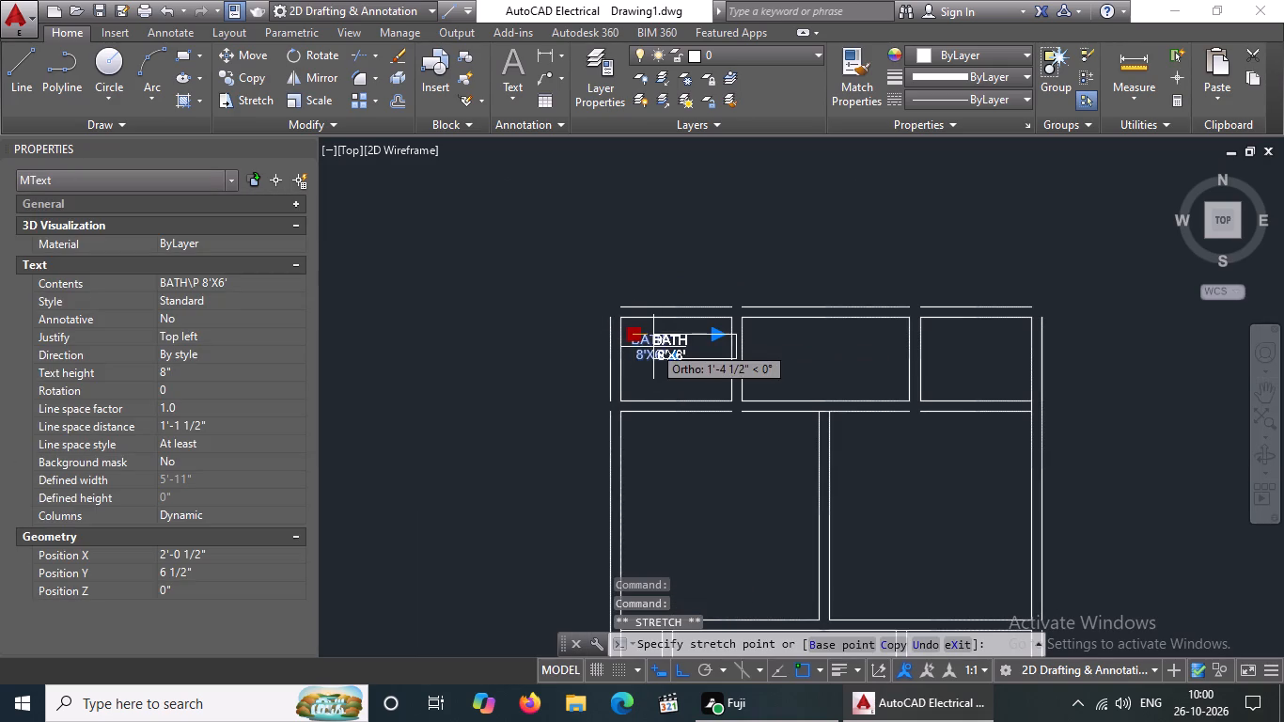
left_click(654, 348)
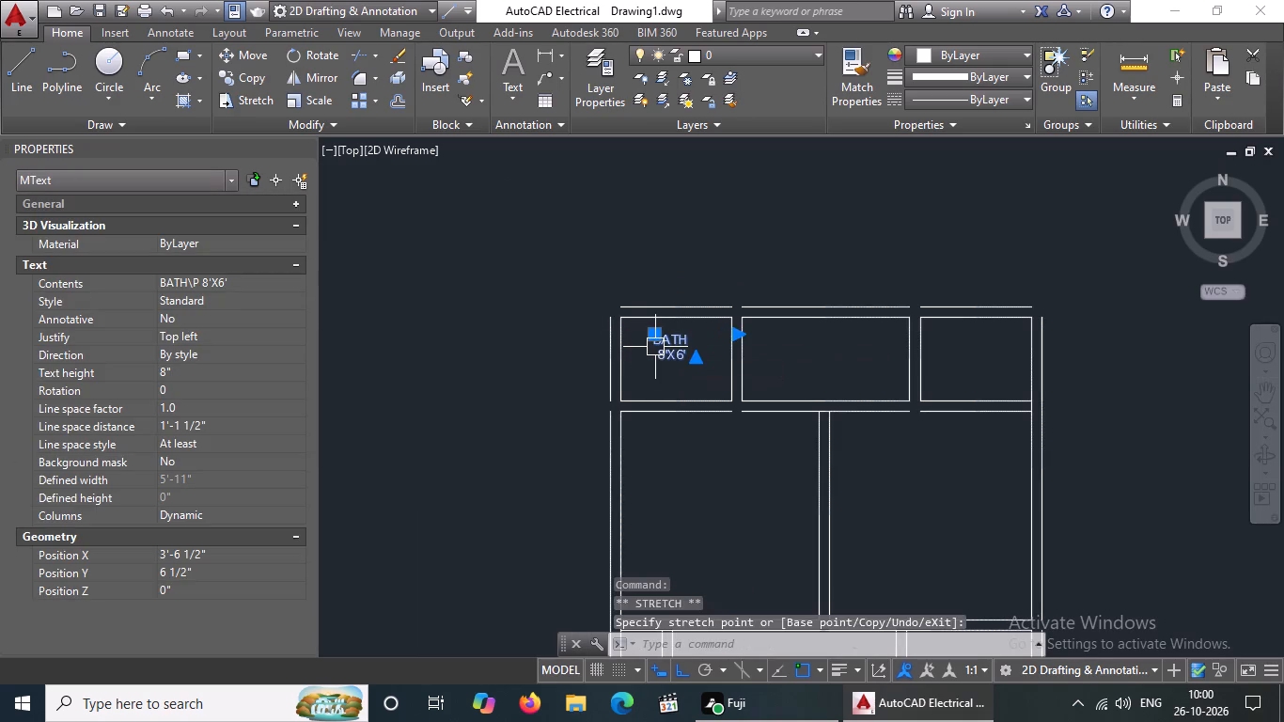
key("Escape")
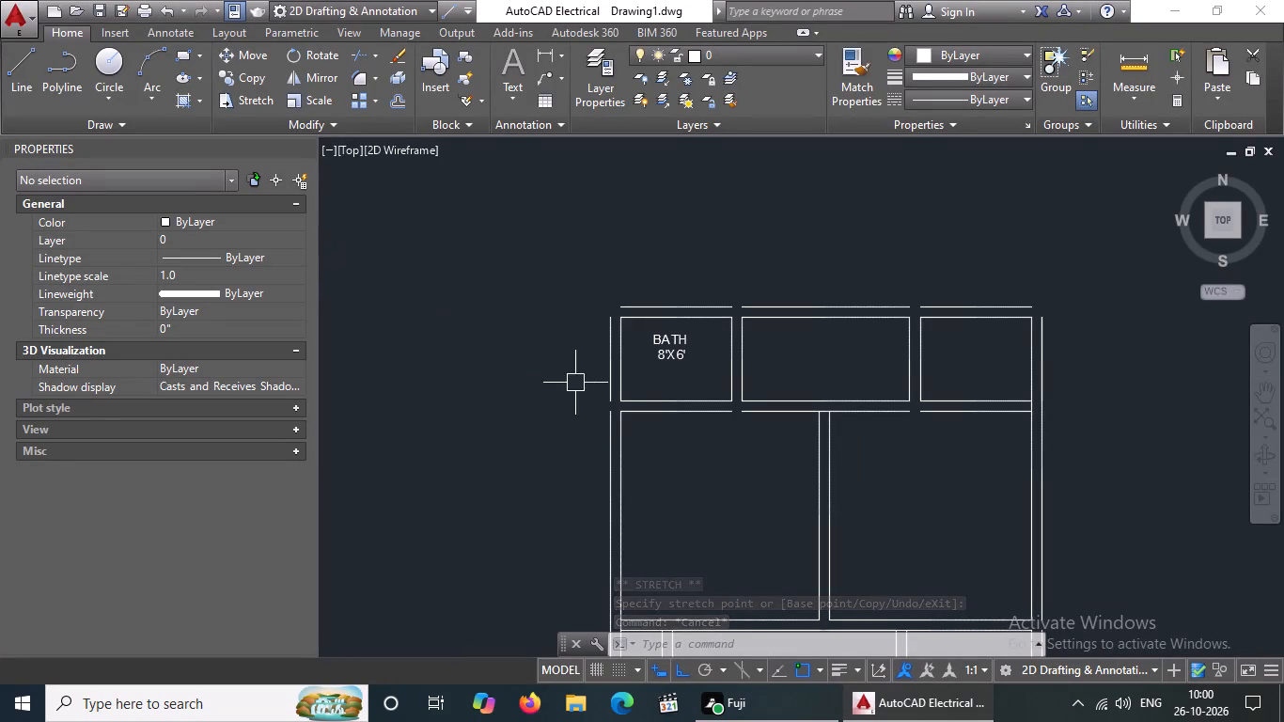
key("Escape")
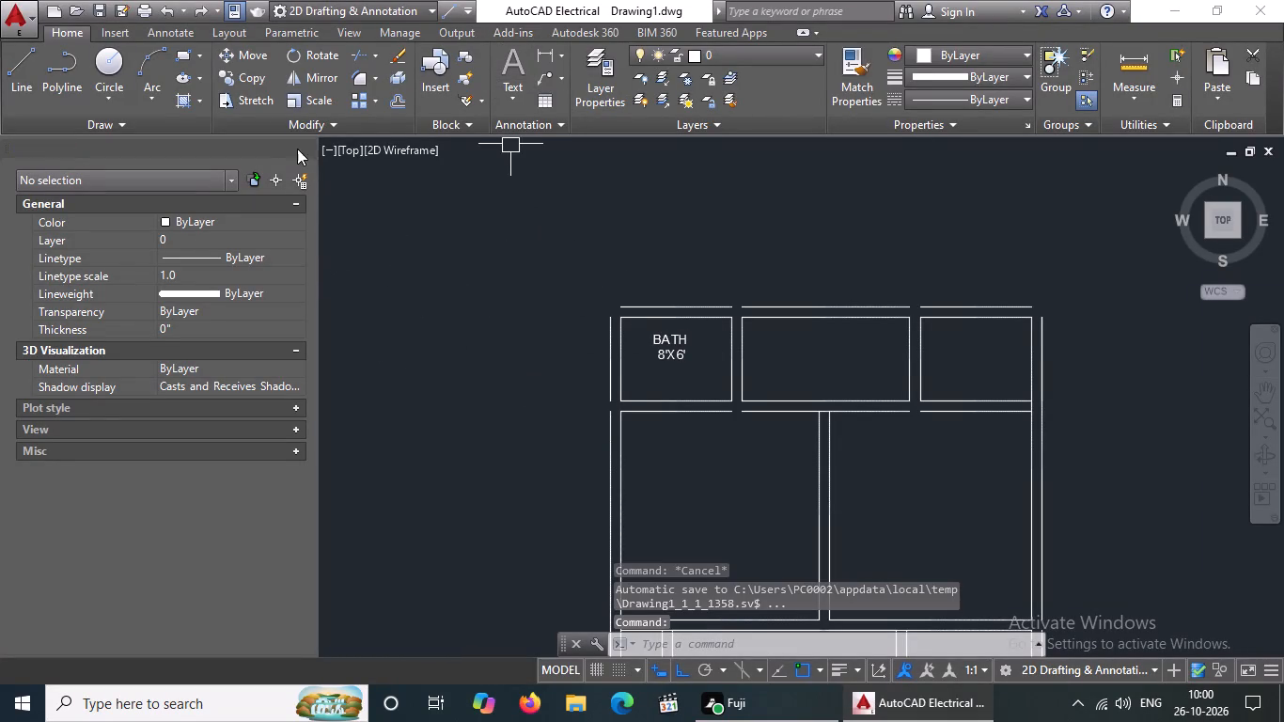
left_click(303, 142)
left_click(304, 143)
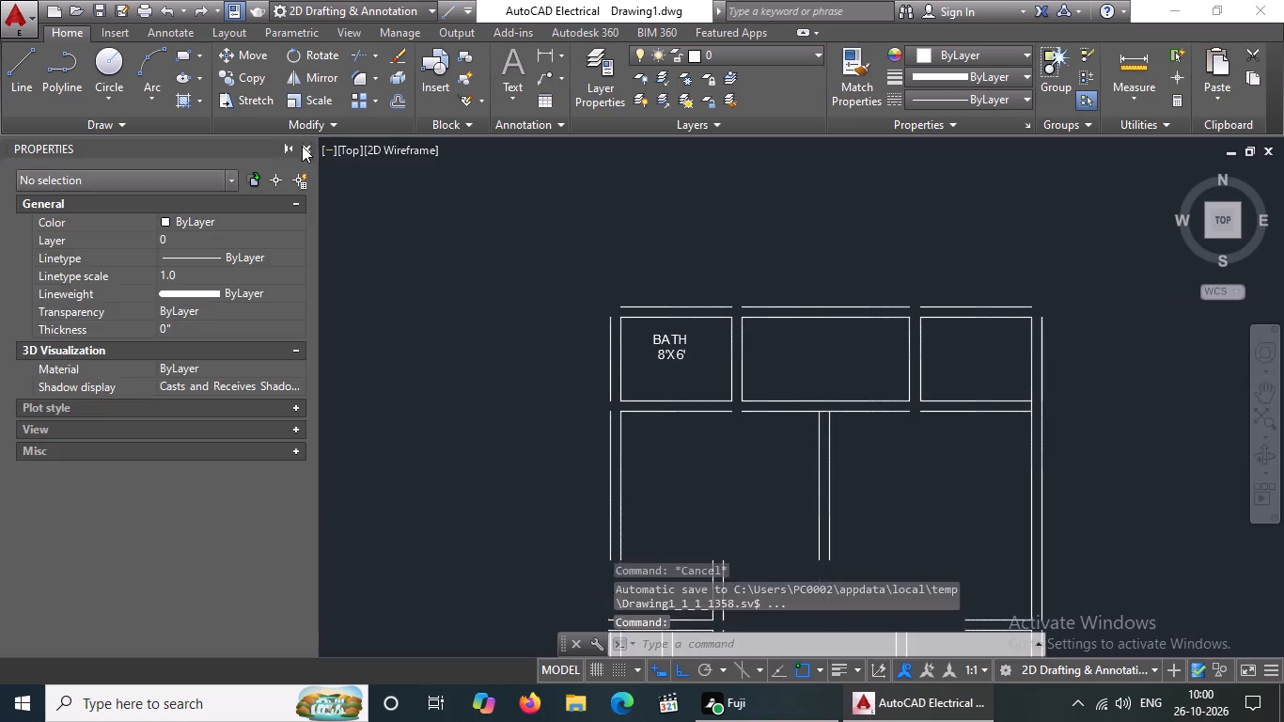
Copy the BATH label horizontally about 10'-5" into the top row's middle room.
left_click(253, 77)
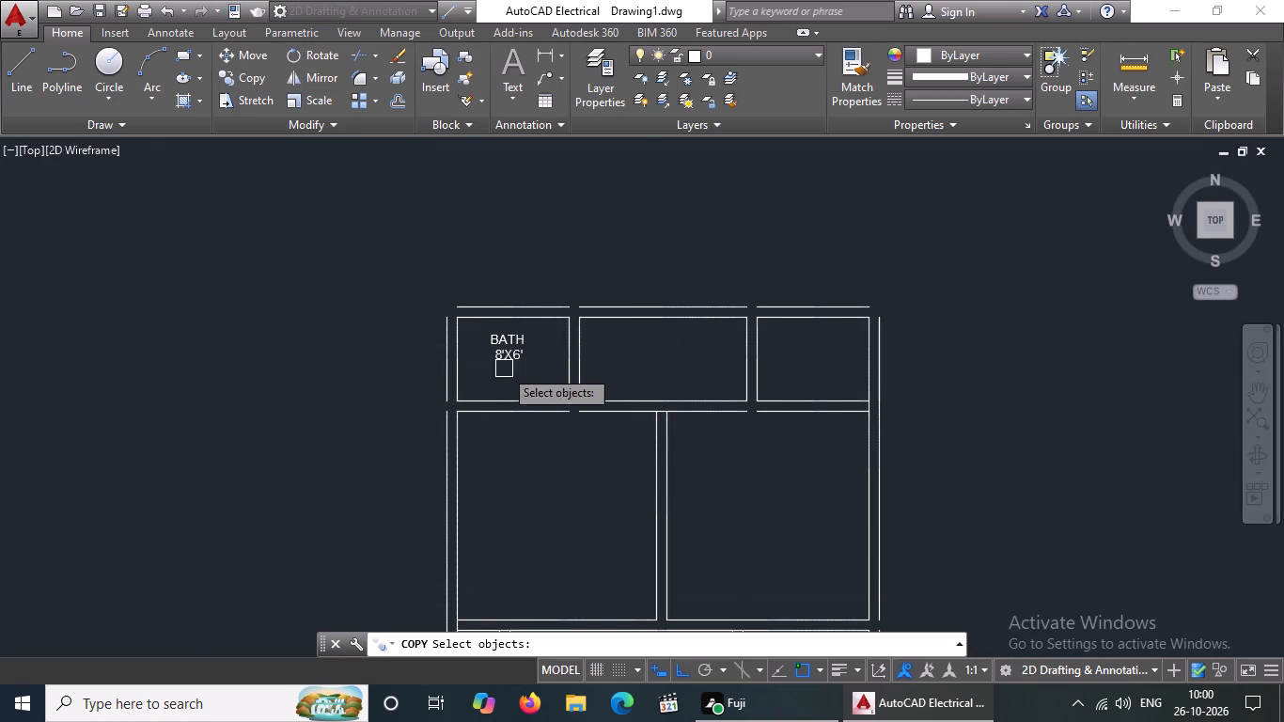
key("Escape")
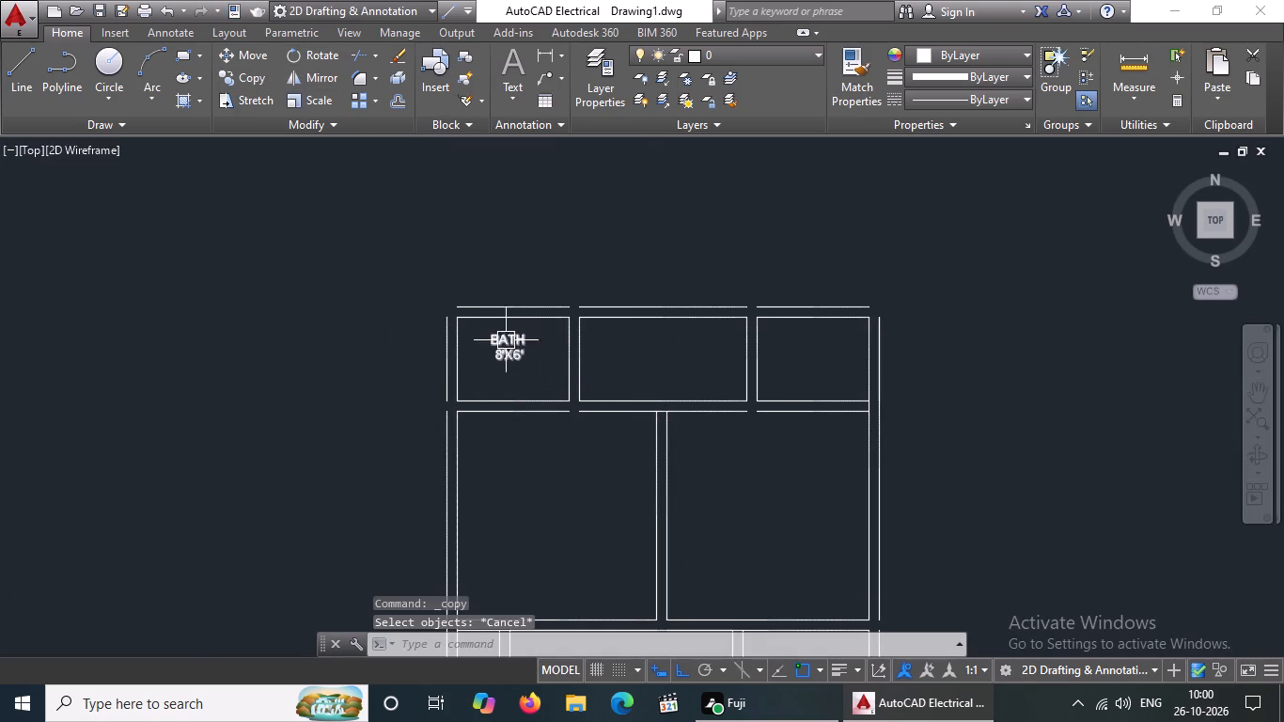
left_click(506, 340)
left_click(257, 77)
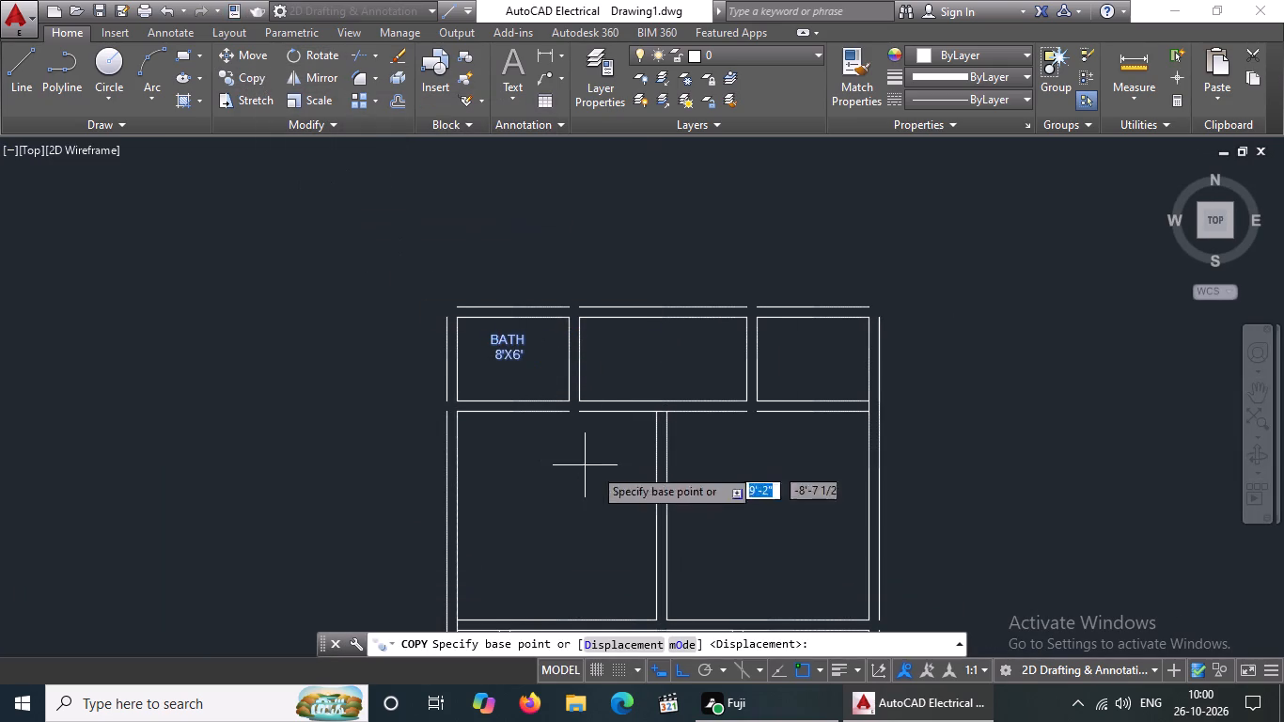
left_click_drag(508, 345, 519, 345)
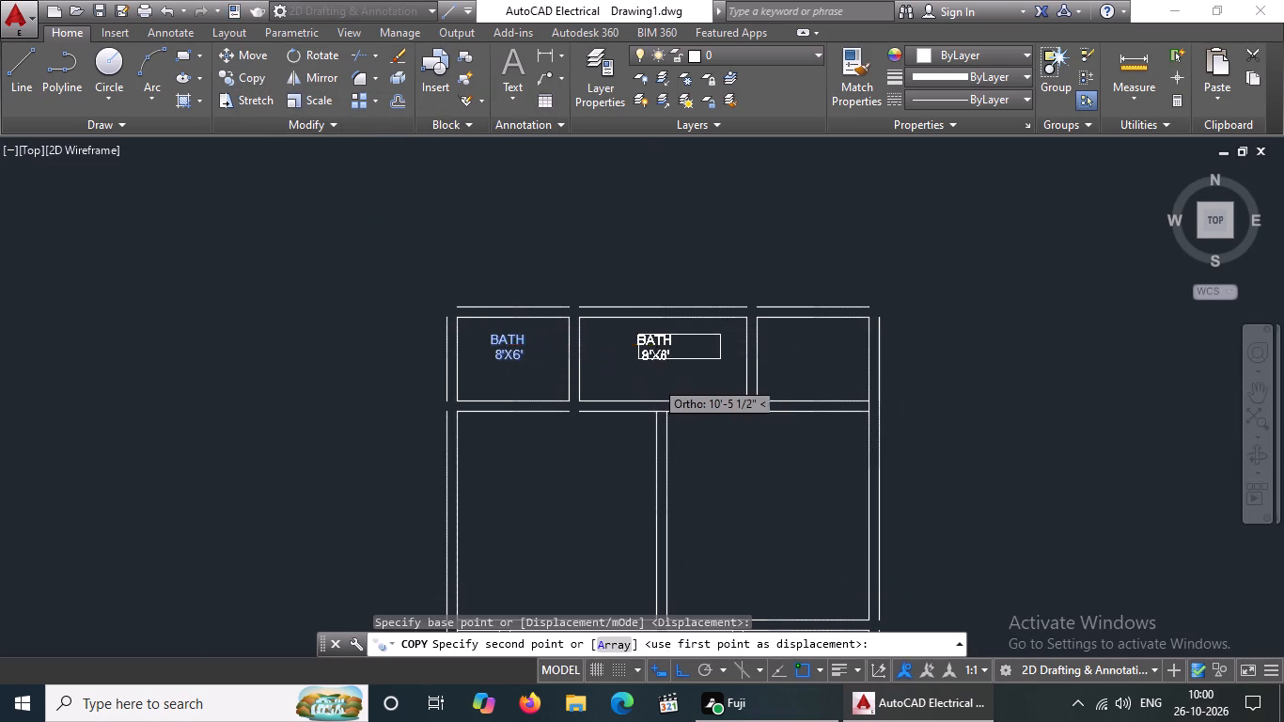
left_click(654, 380)
key("Escape")
Replace the copied label's text in the top middle room with OPEN and 12'X6' on two lines.
double_click(663, 356)
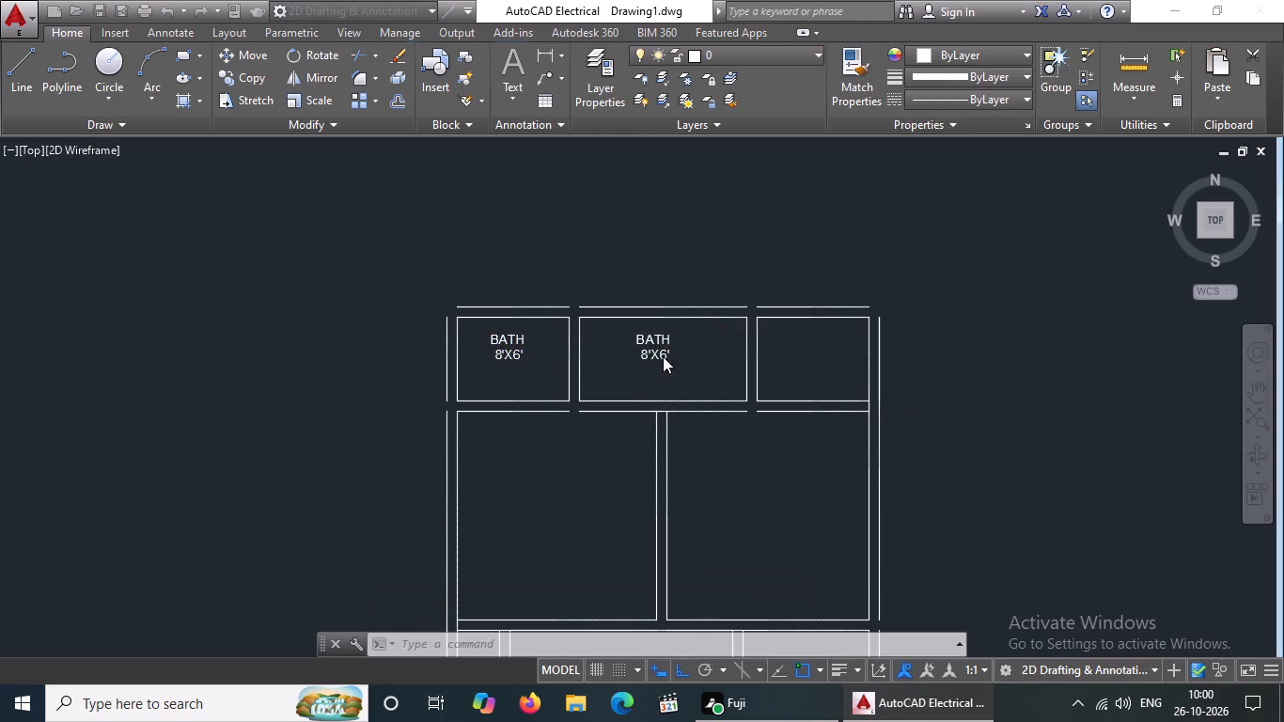
key("BackSpace")
key("BackSpace")
key("BackSpace")
key("BackSpace")
key("BackSpace")
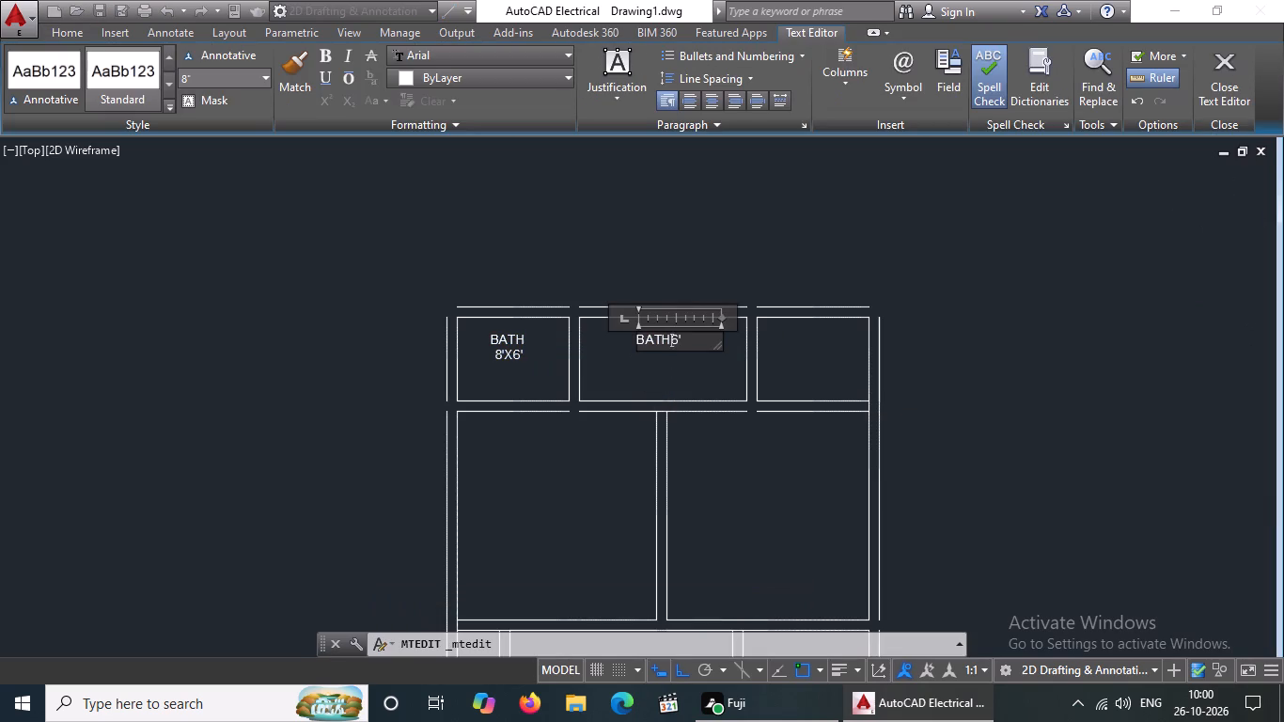
key("Delete")
key("Delete")
key("Delete")
key("Delete")
key("BackSpace")
key("BackSpace")
key("BackSpace")
key("BackSpace")
key("BackSpace")
key("BackSpace")
key("BackSpace")
key("BackSpace")
key("BackSpace")
key("BackSpace")
key("BackSpace")
type("OPEN")
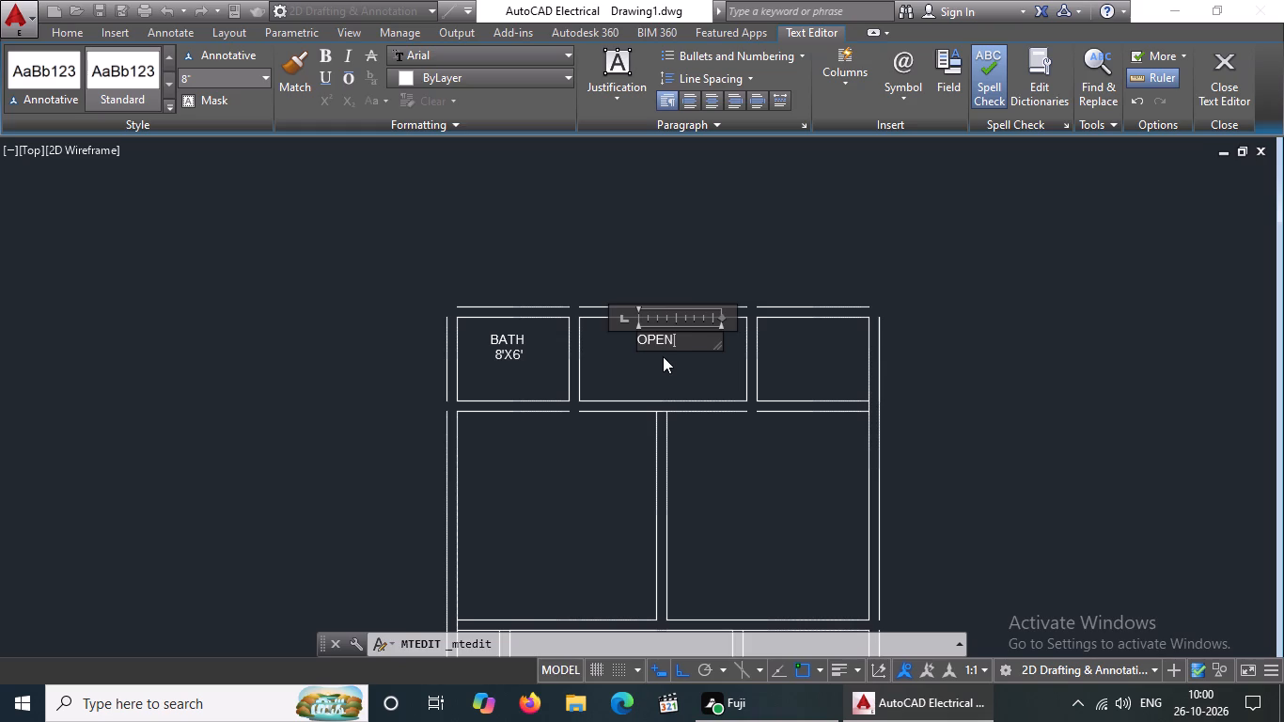
key("Return")
type("12'")
key("x")
key("5")
key("BackSpace")
type("6'")
left_click(706, 379)
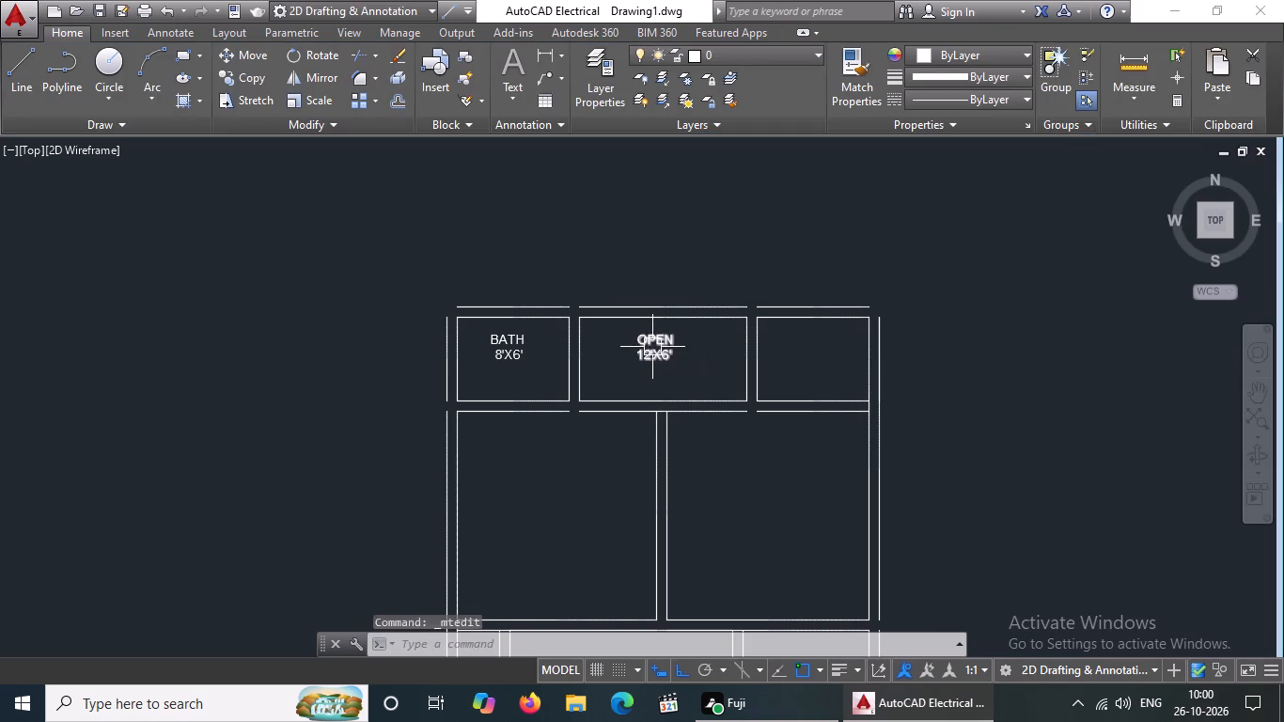
Copy the OPEN label horizontally about 11'-5" into the upper-right room.
left_click(653, 346)
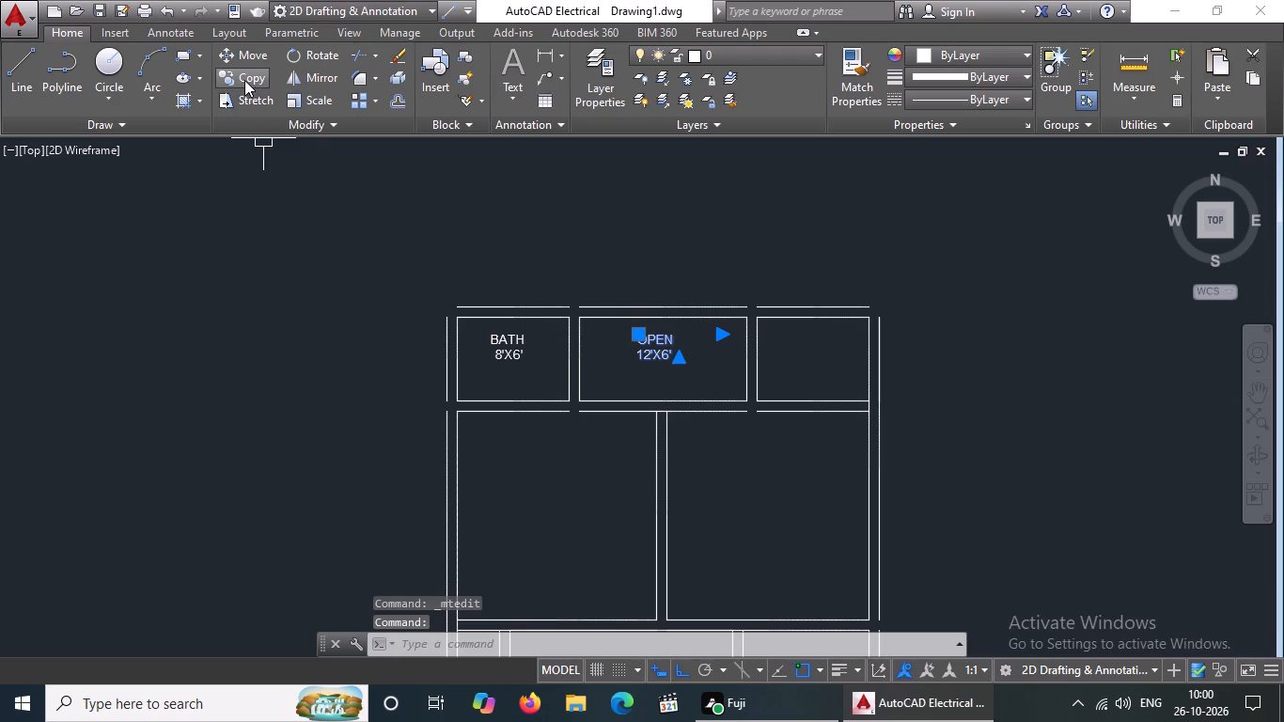
left_click(244, 80)
left_click(664, 340)
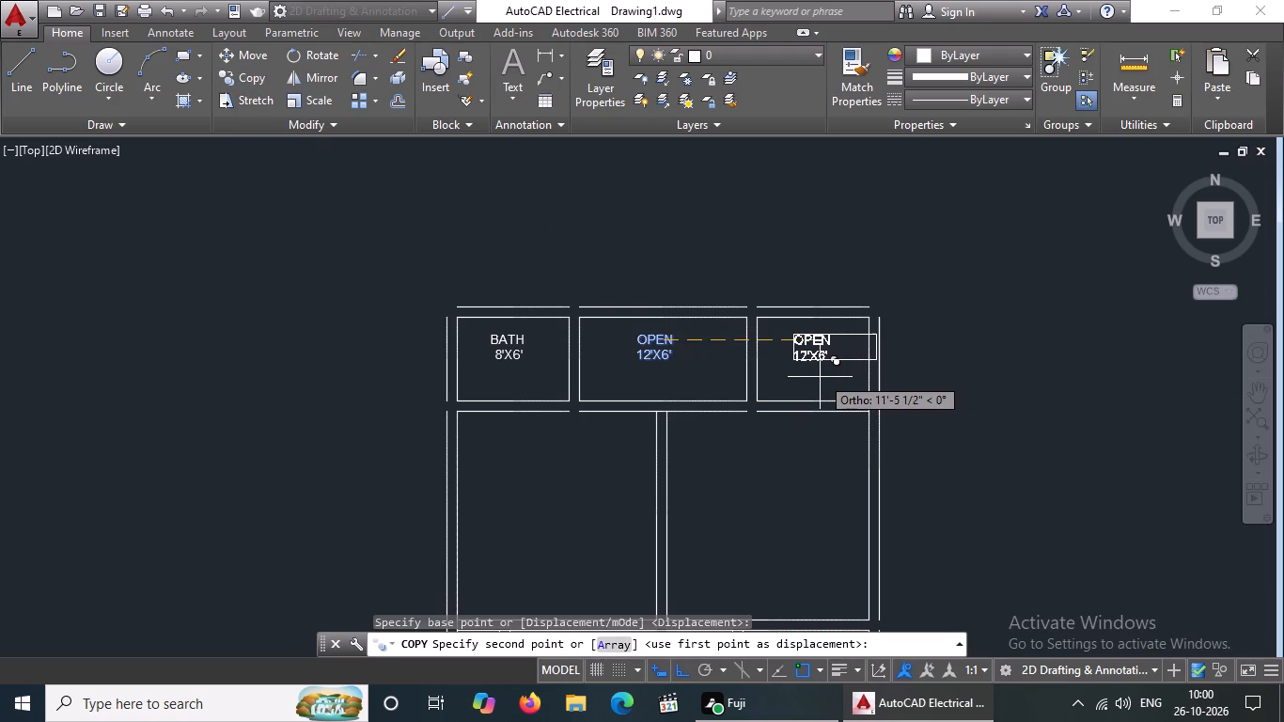
left_click(820, 377)
key("Escape")
Replace the upper-right room's label text with BATH and 8'X6' on two lines.
double_click(829, 355)
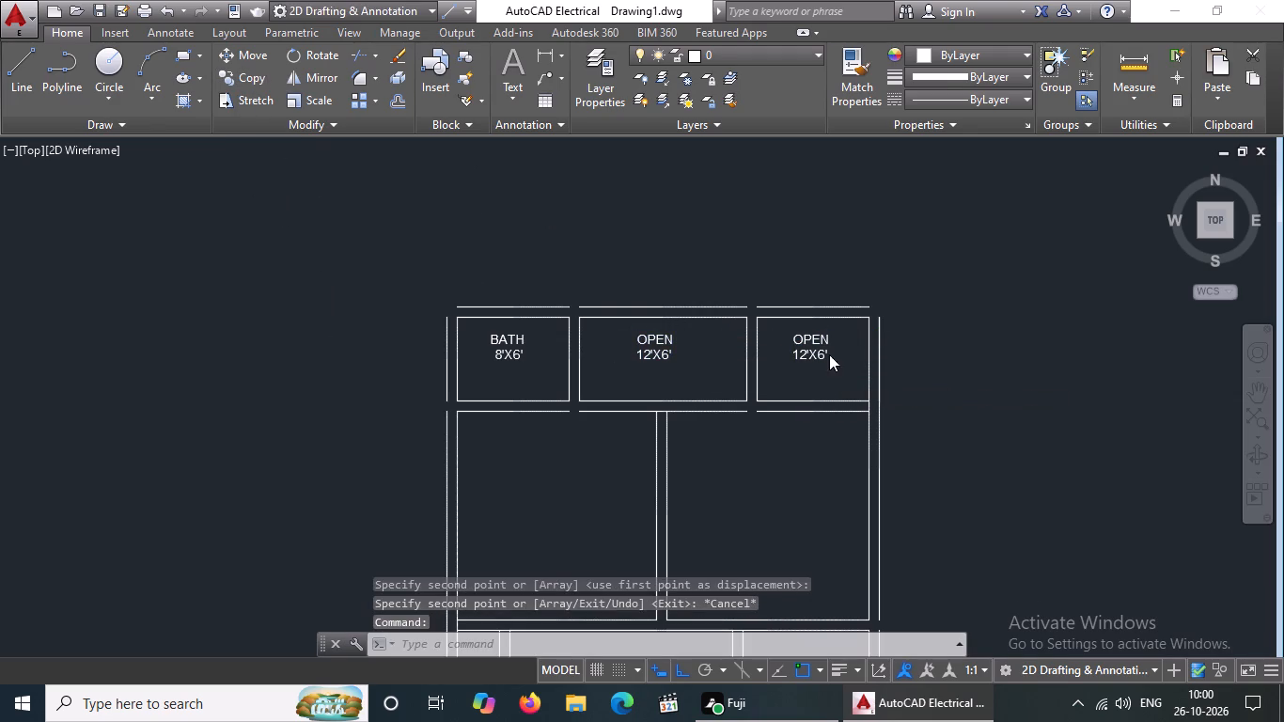
key("BackSpace")
key("BackSpace")
key("BackSpace")
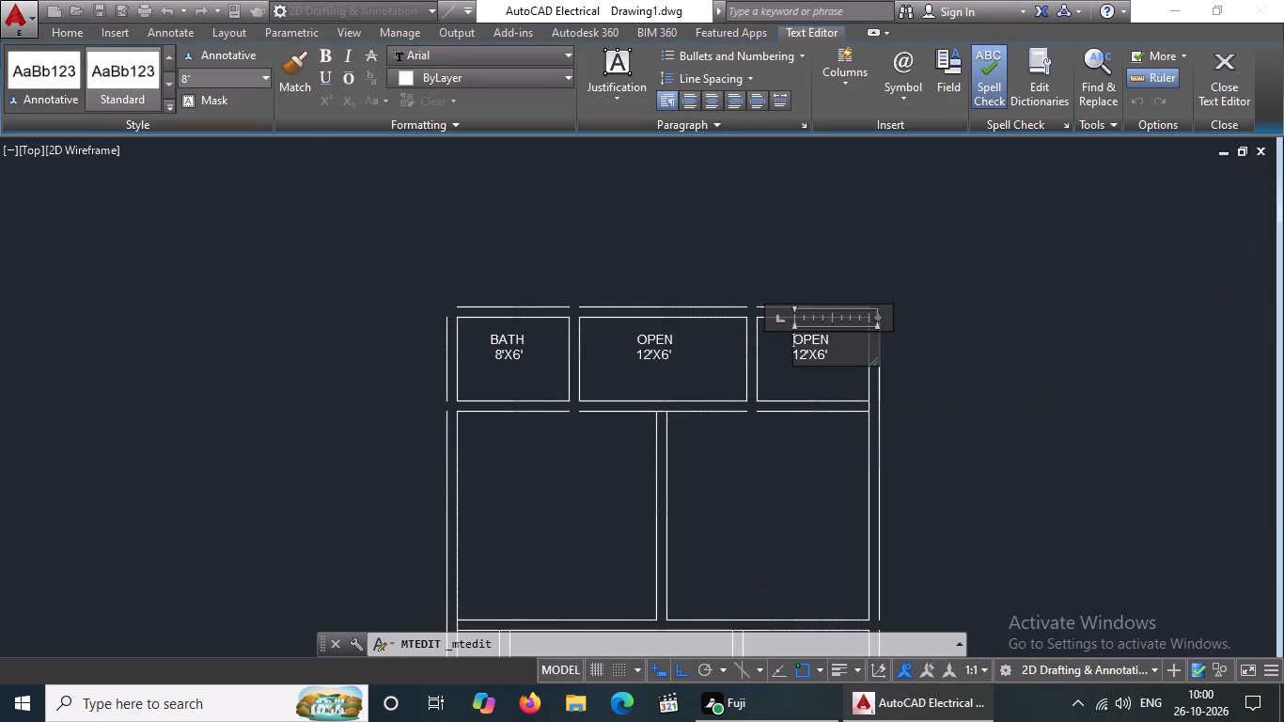
key("Delete")
key("Delete")
key("Delete")
key("Delete")
key("Delete")
key("Delete")
key("Delete")
key("Delete")
key("Delete")
key("Delete")
key("Delete")
key("Delete")
key("Delete")
key("Delete")
key("Delete")
key("Delete")
key("Delete")
key("Delete")
key("Delete")
key("Delete")
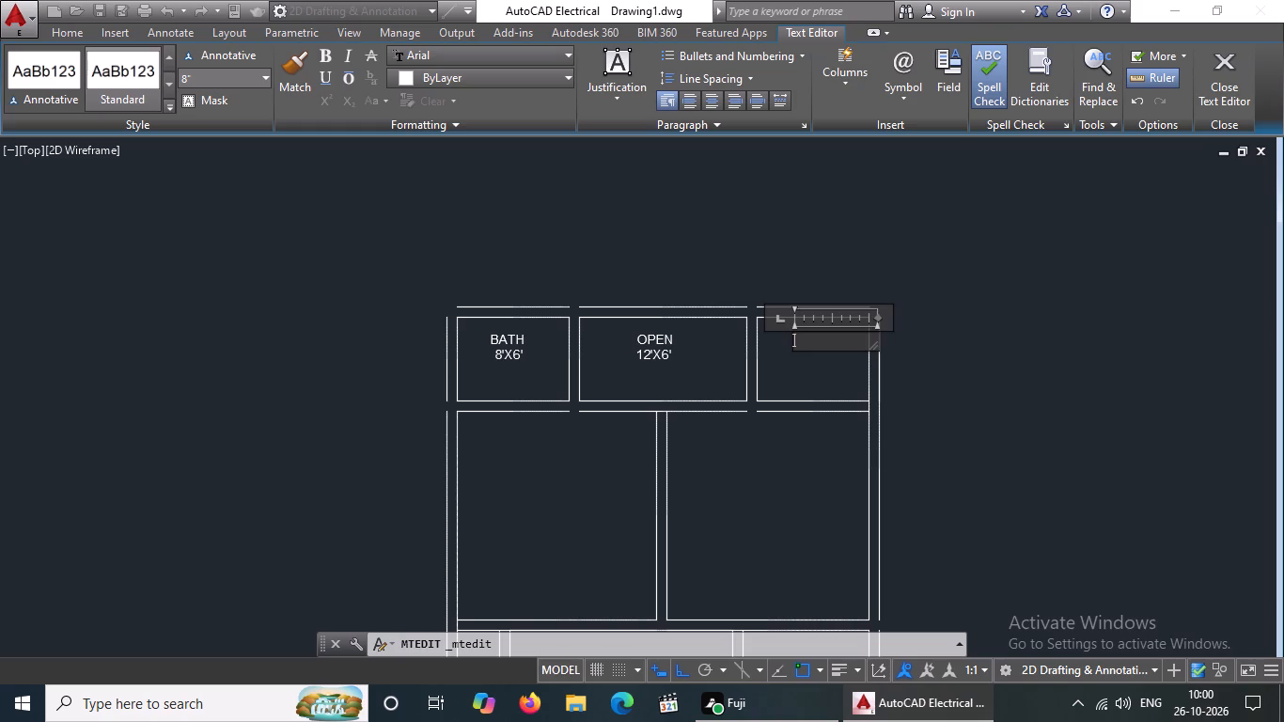
type("BATH")
key("Return")
key("8")
key("apostrophe")
key("x")
key("6")
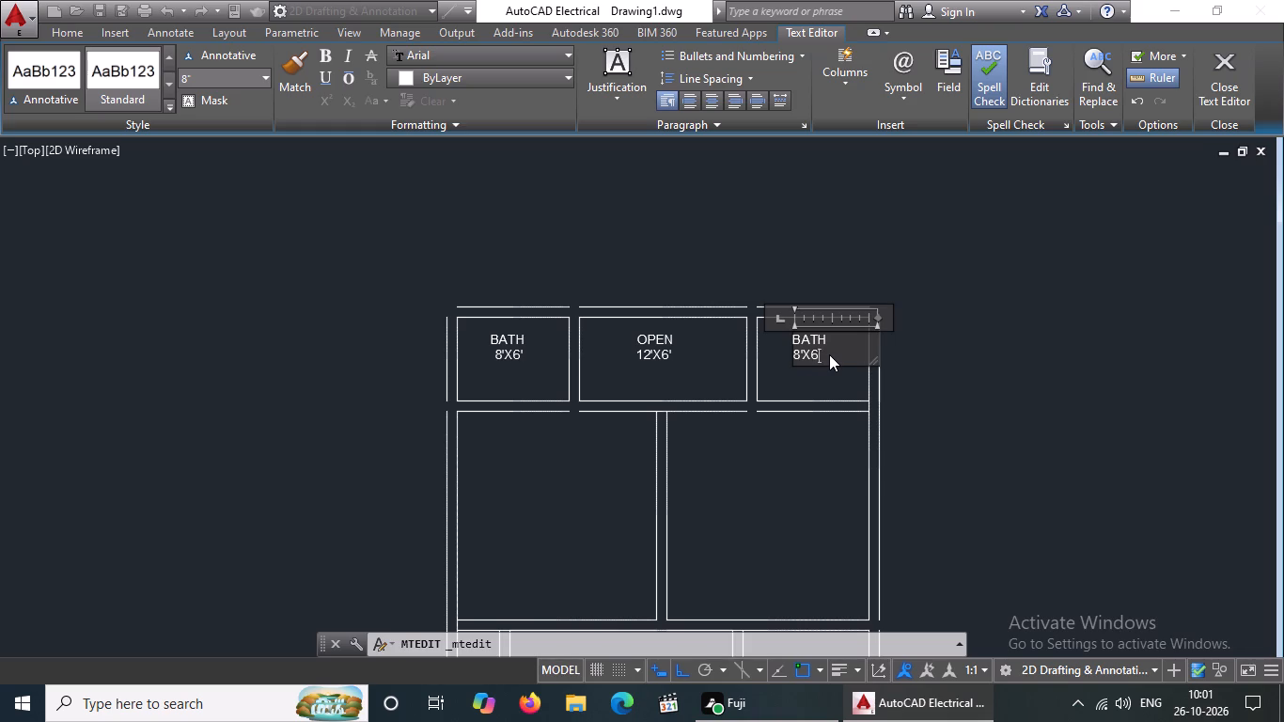
key("apostrophe")
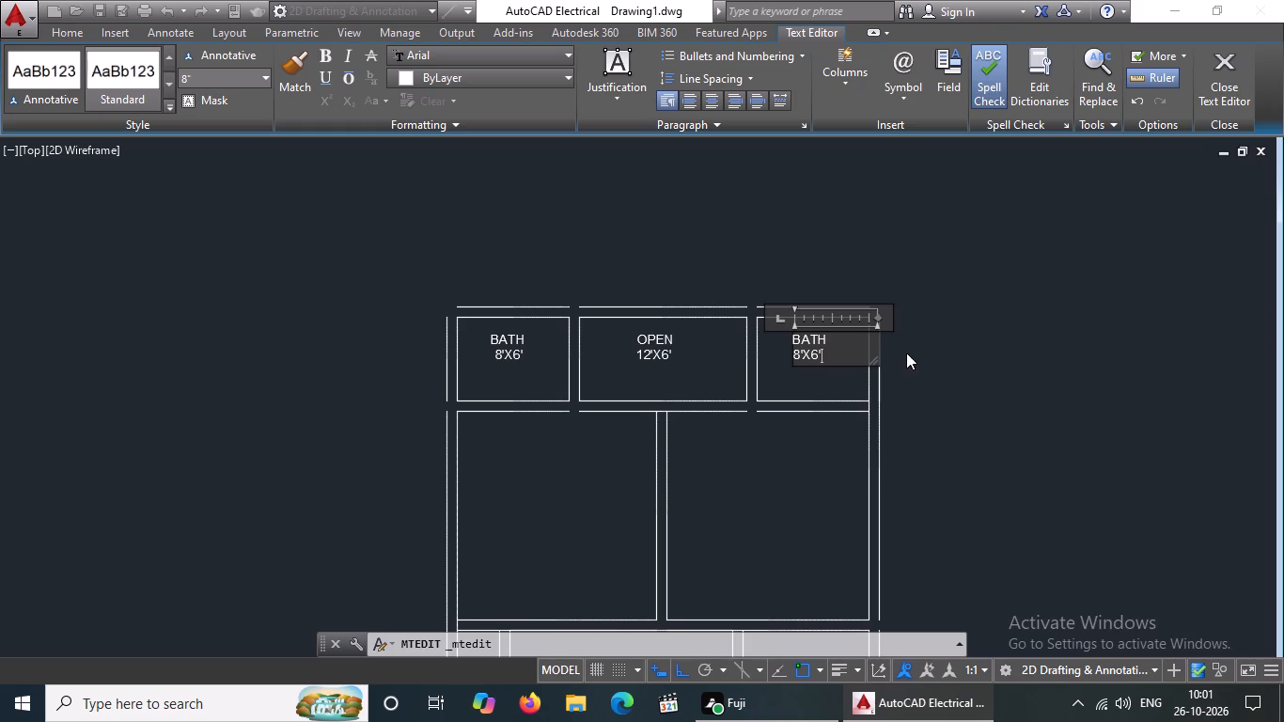
left_click(907, 353)
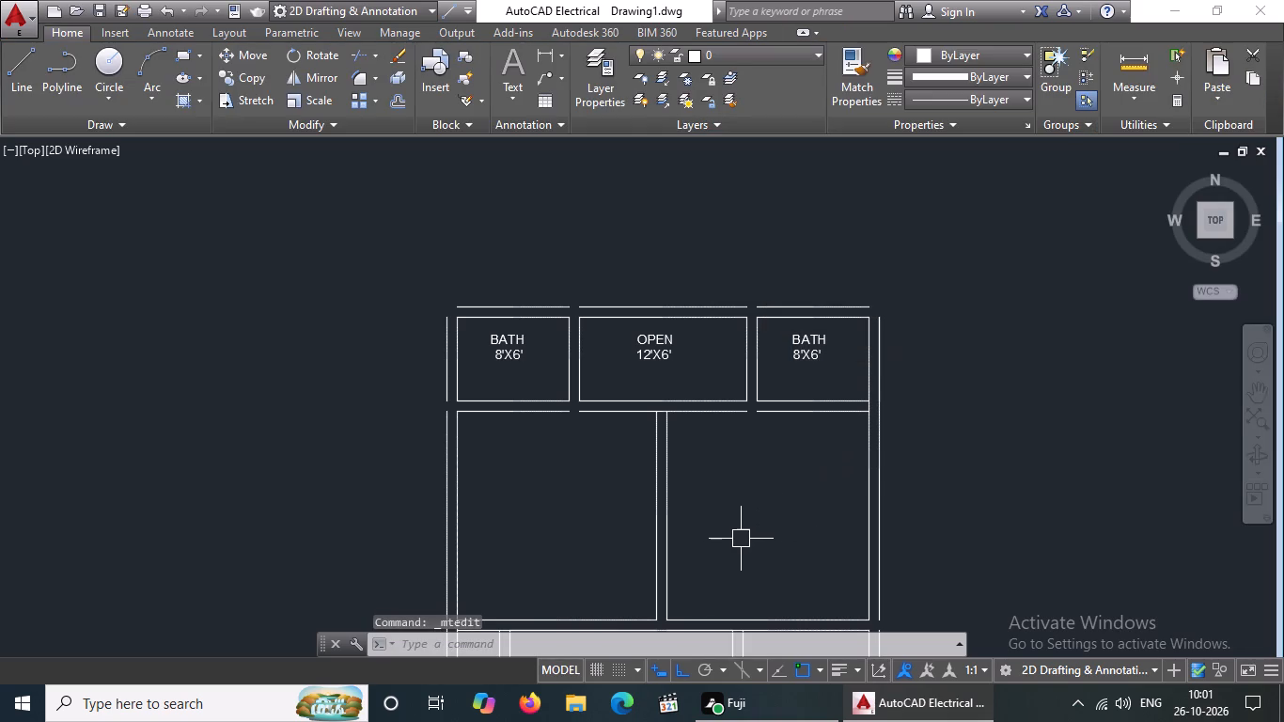
Copy the OPEN label, with Ortho off, about 12'-6" diagonally into the large left room below the upper-left bath.
left_click(650, 348)
left_click(258, 81)
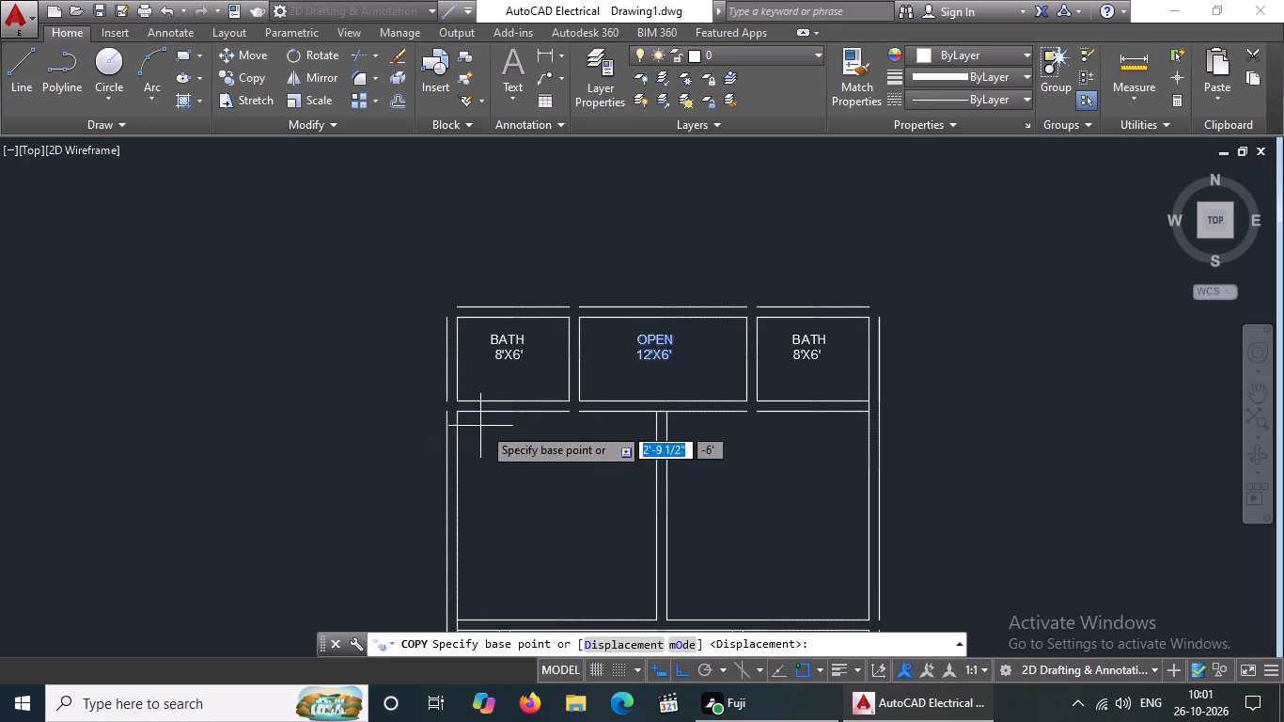
left_click_drag(662, 348, 656, 358)
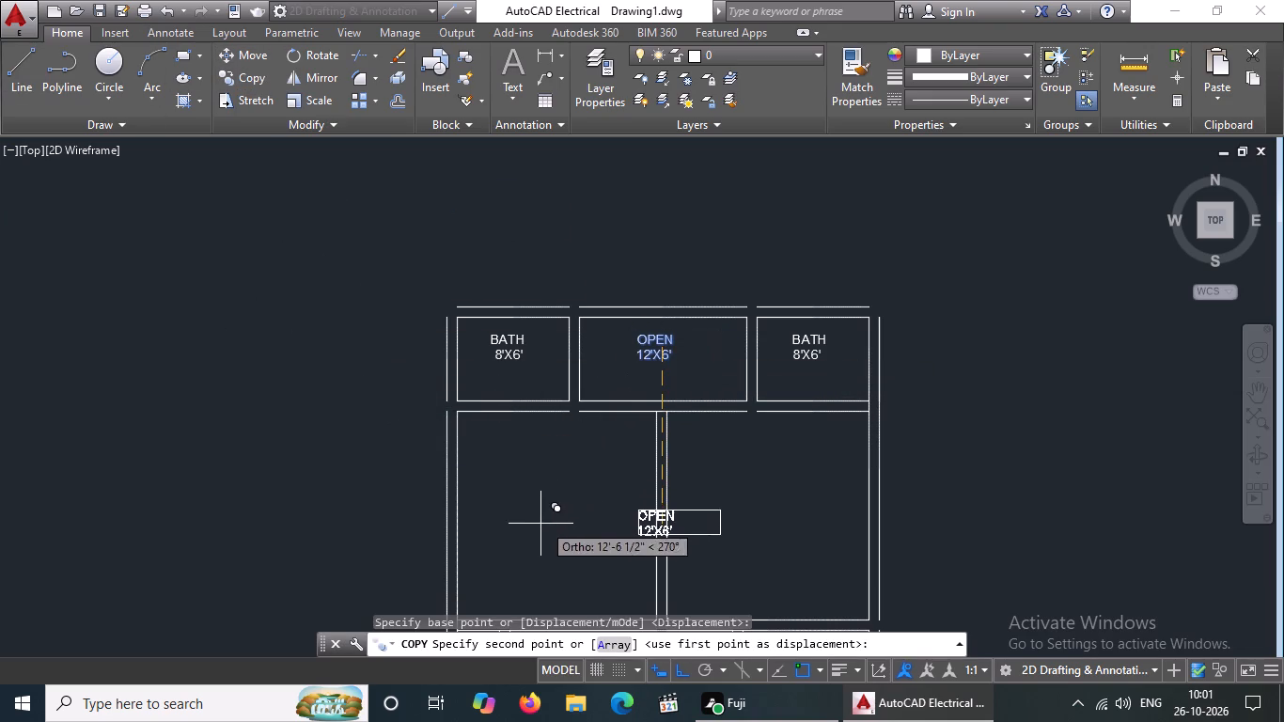
left_click(681, 667)
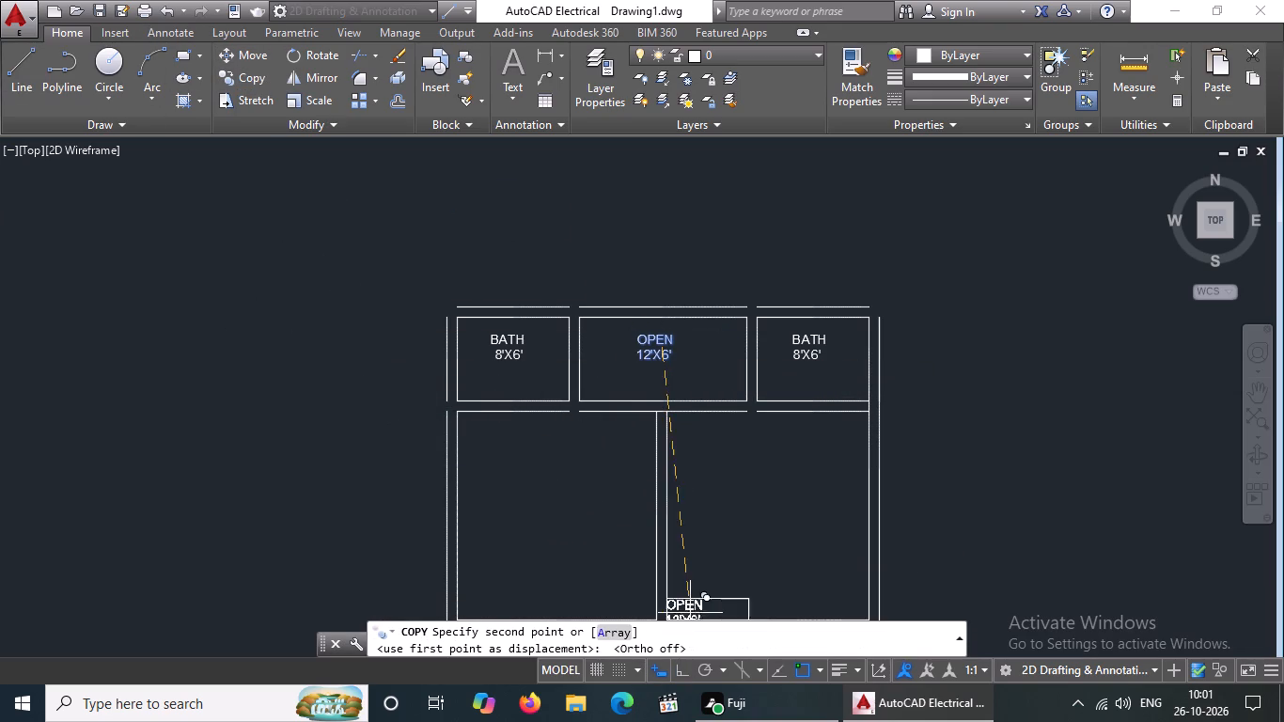
left_click(563, 492)
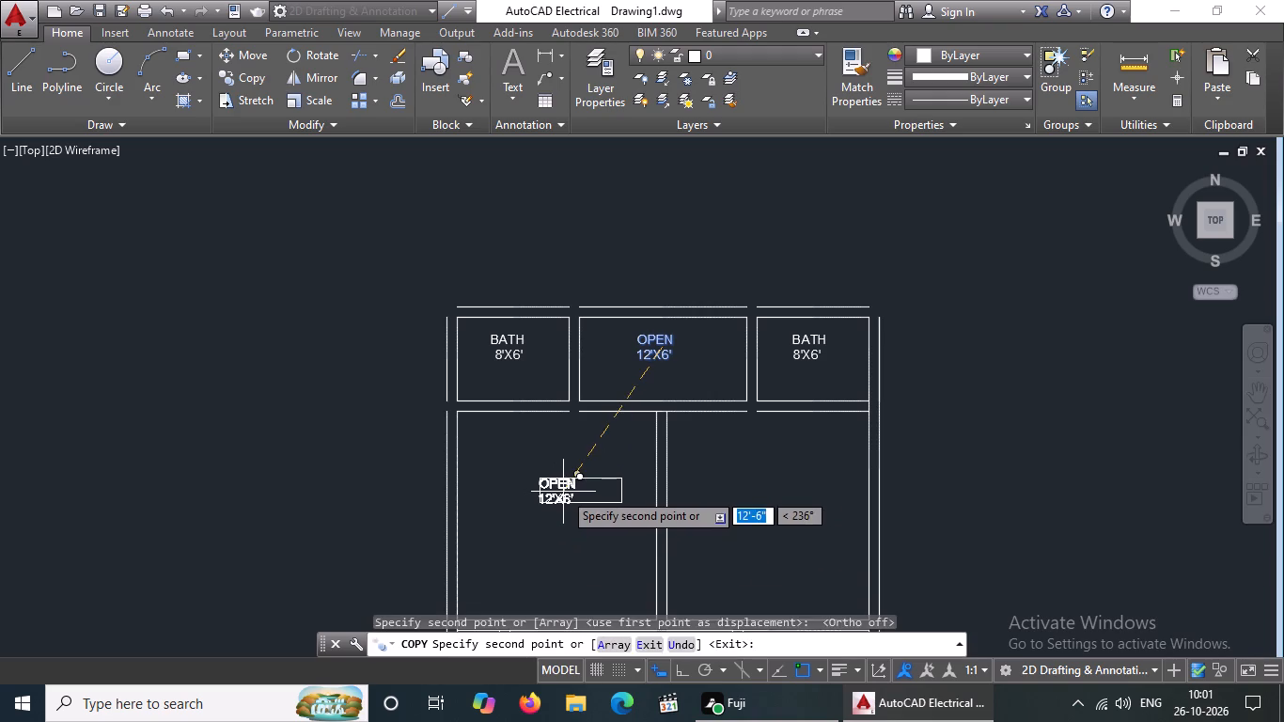
key("Escape")
Replace the copied label's text in the large room below the upper-left bath with BEDROOM and 14'3"X15' on two lines, indenting the size line.
double_click(563, 492)
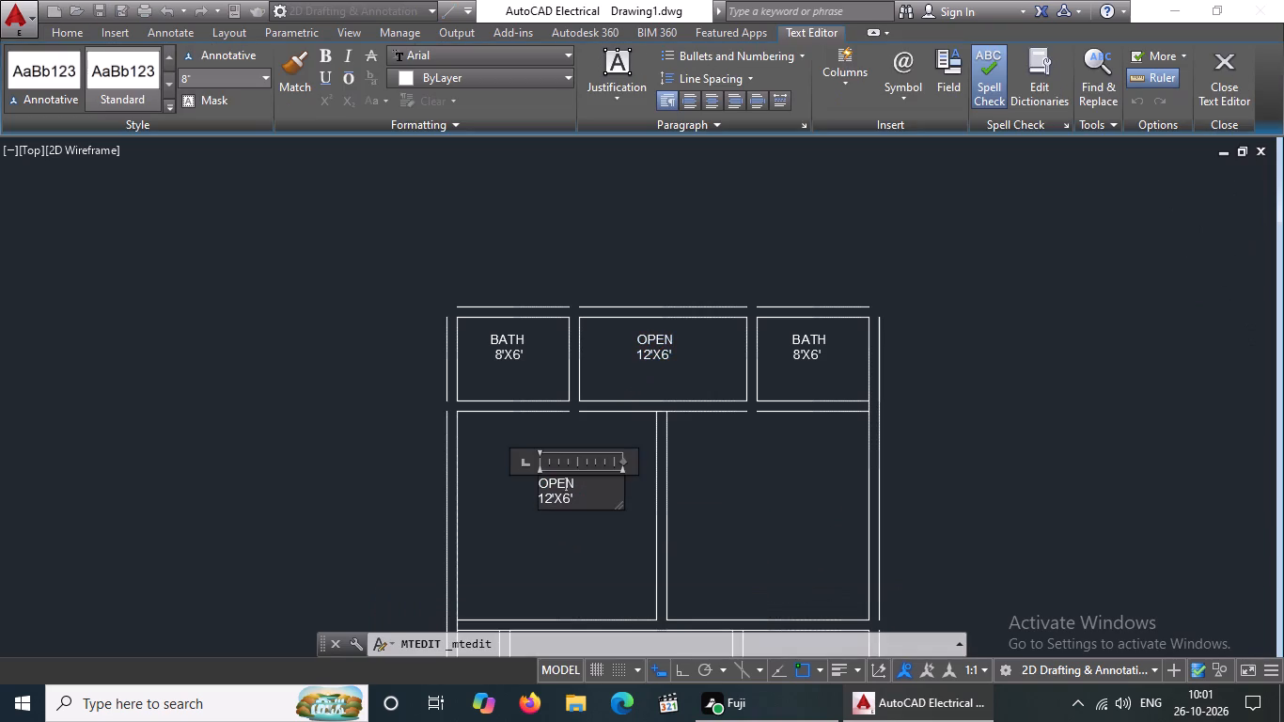
left_click(612, 503)
key("BackSpace")
key("BackSpace")
key("BackSpace")
key("BackSpace")
key("BackSpace")
key("BackSpace")
key("BackSpace")
key("BackSpace")
key("BackSpace")
key("BackSpace")
key("BackSpace")
key("BackSpace")
key("BackSpace")
key("BackSpace")
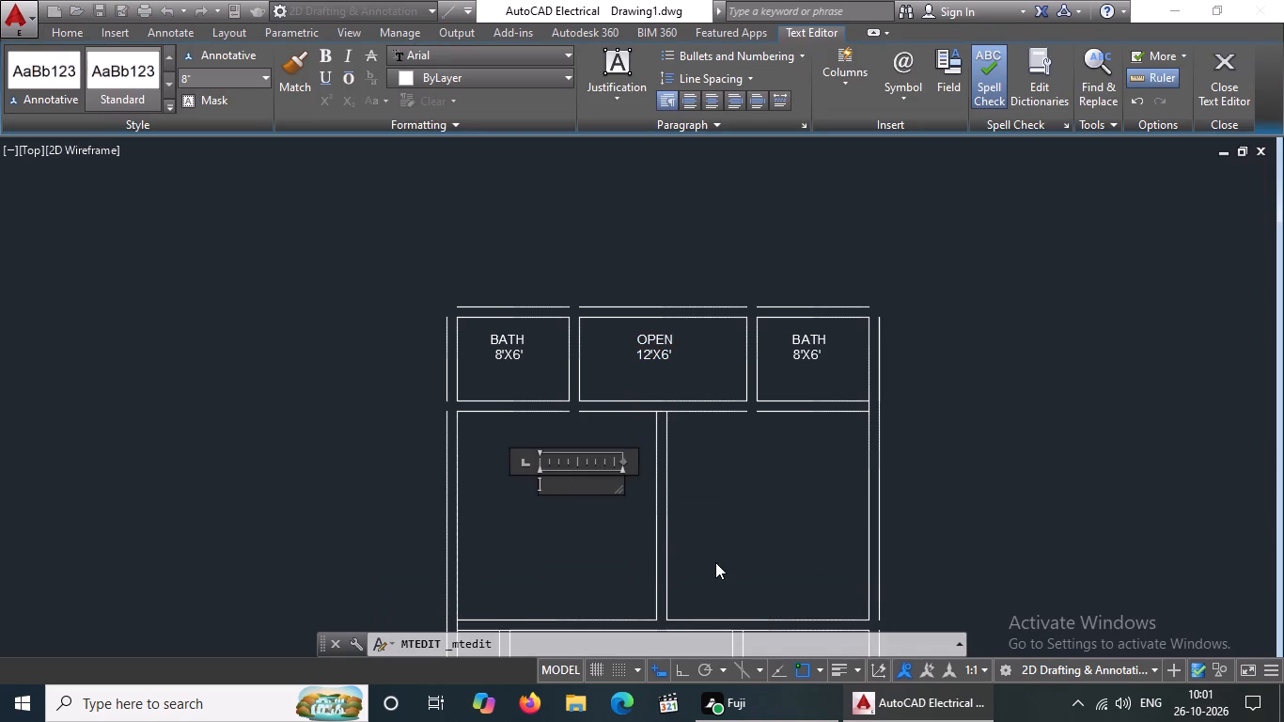
type("BEDROOM")
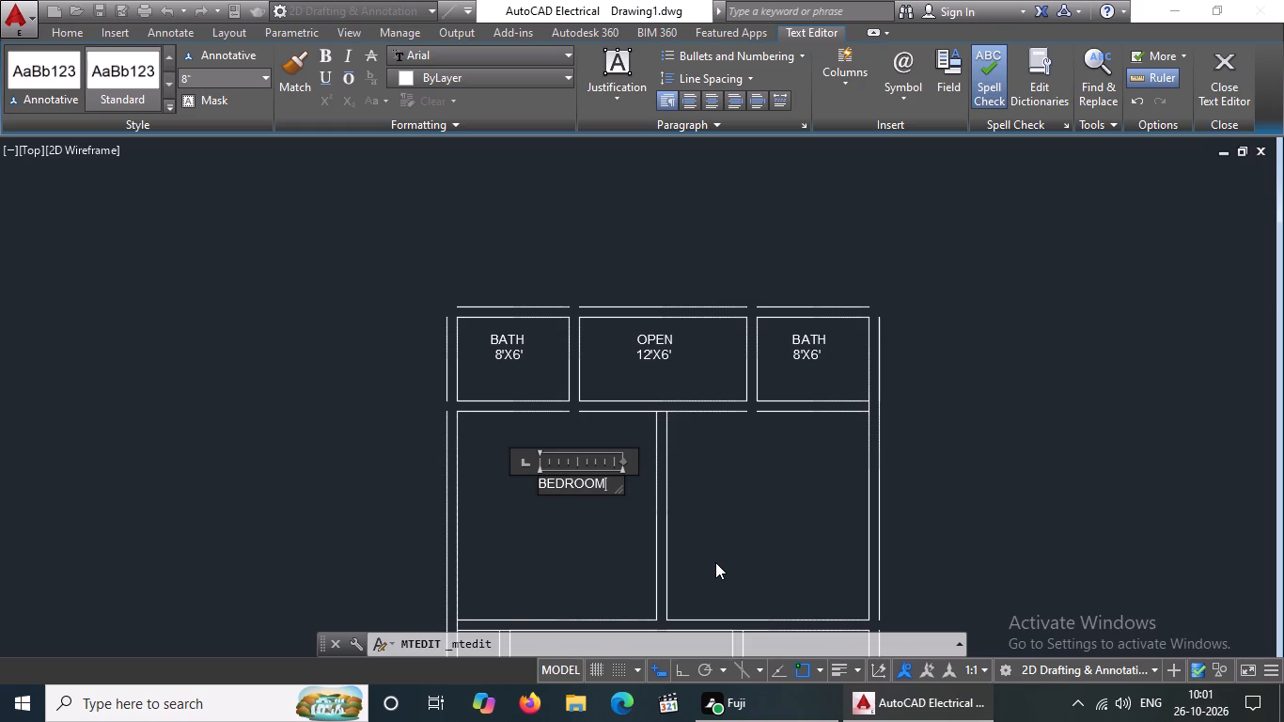
key("Return")
key("1")
type("4'")
type("3\"")
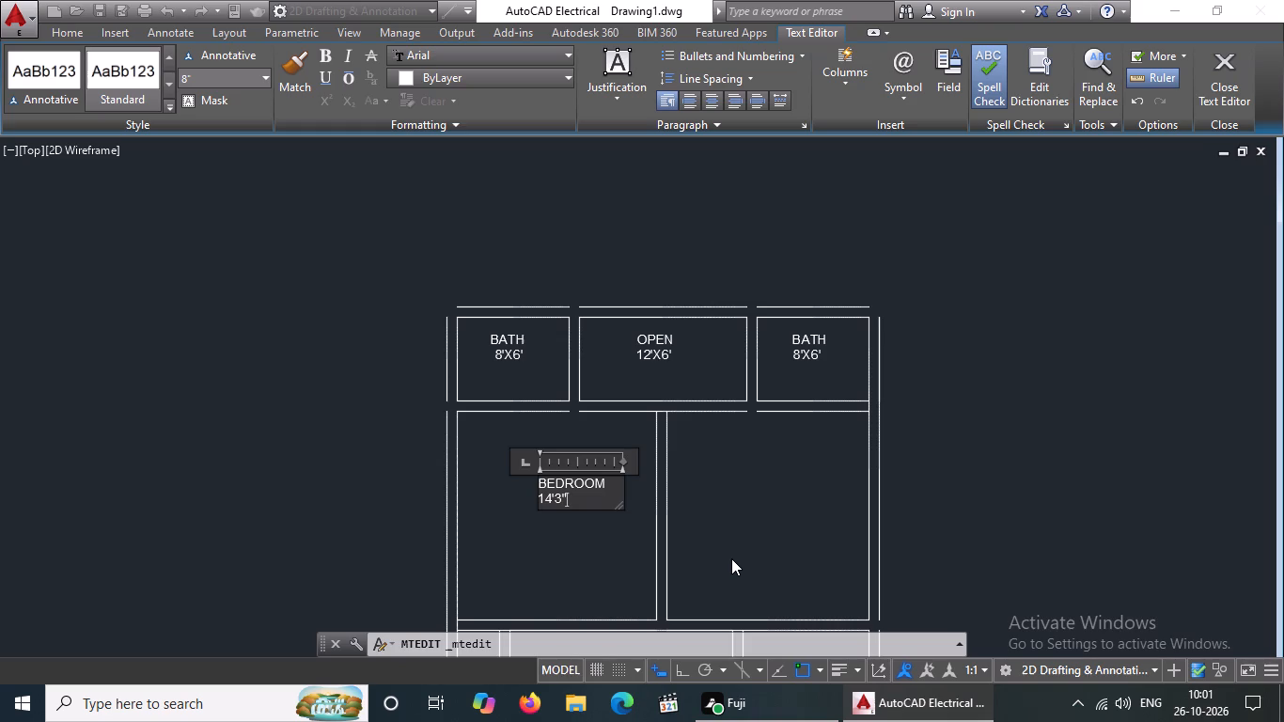
key("x")
type("15'")
key("Left")
key("Left")
key("Left")
key("Left")
key("Left")
key("Left")
key("Left")
key("Left")
key("Left")
key("space")
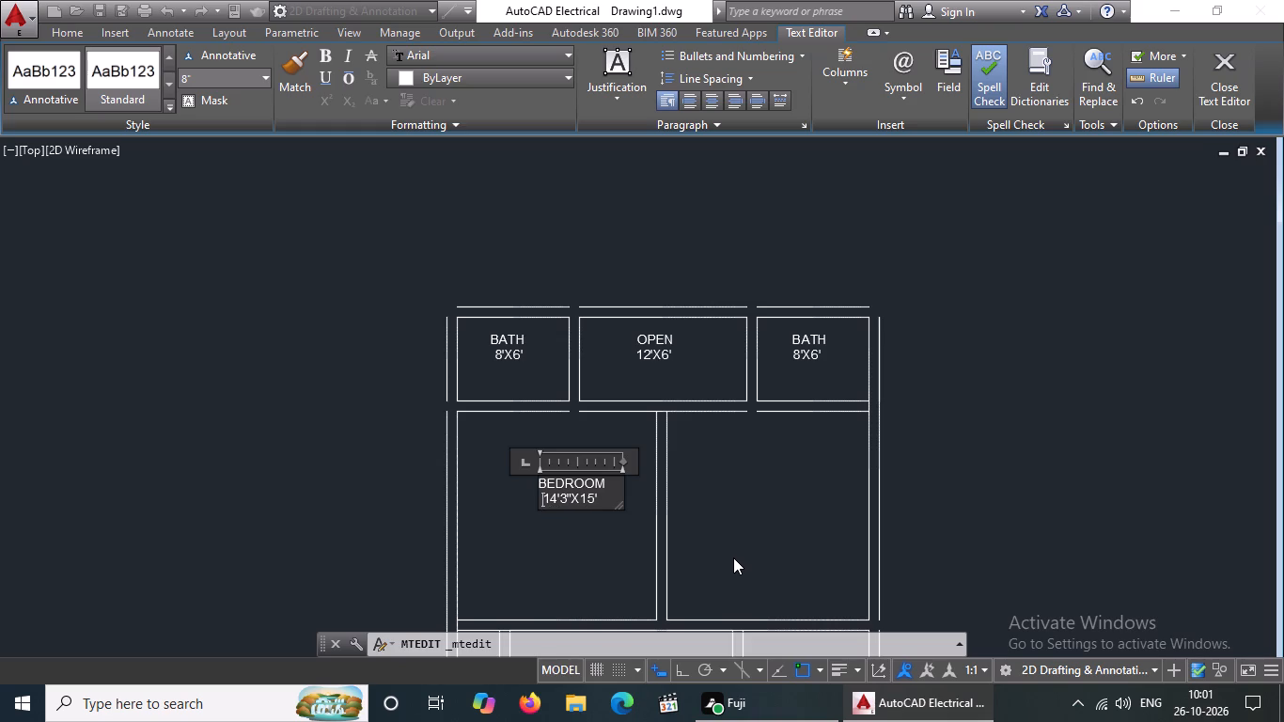
key("Escape")
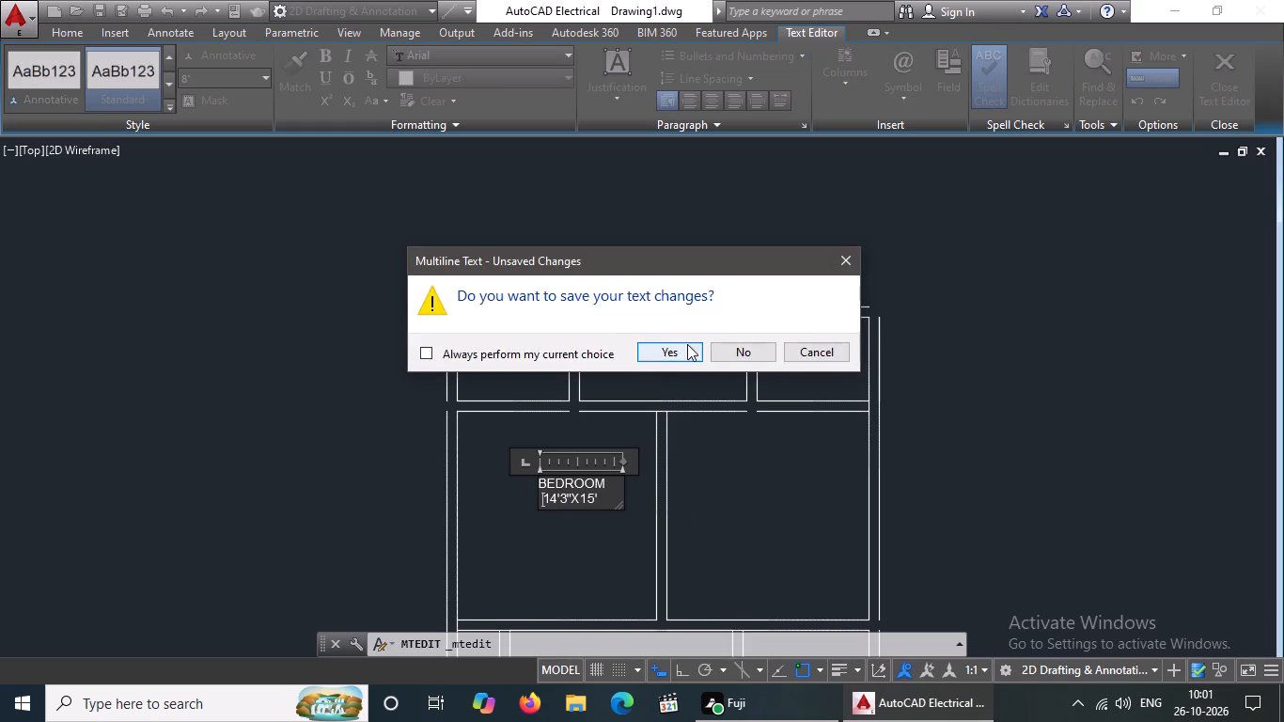
left_click(675, 349)
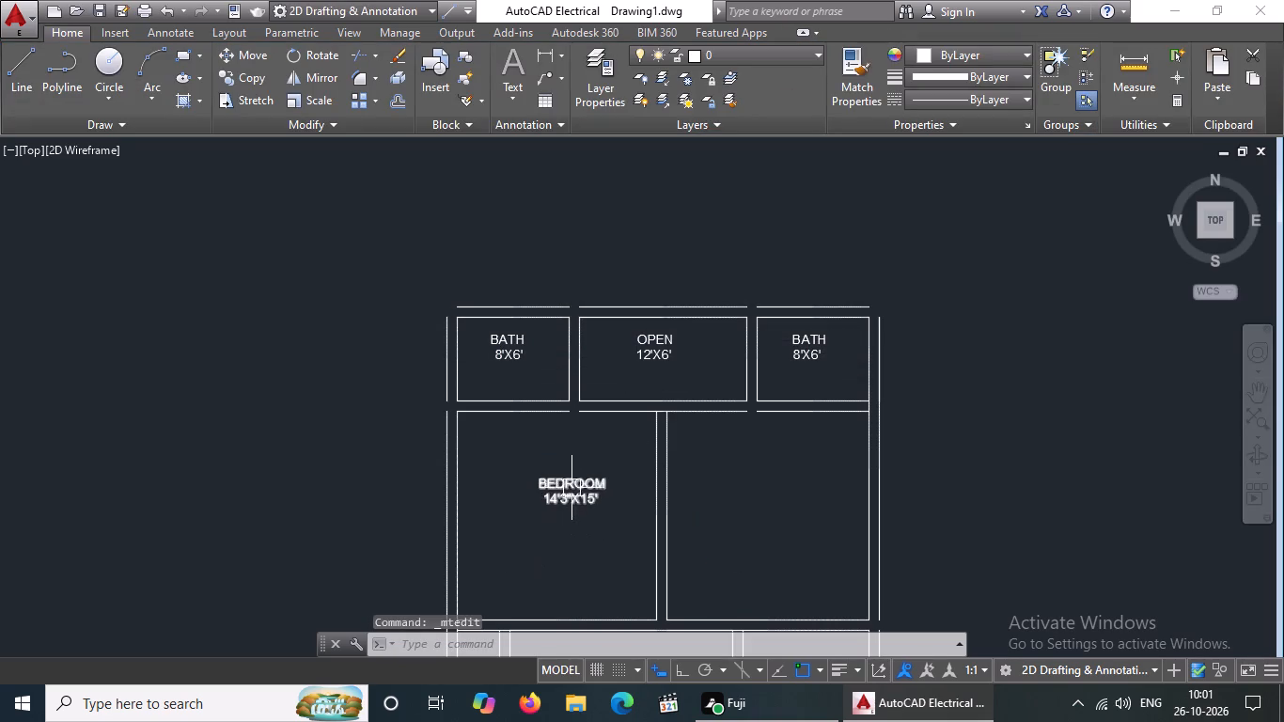
Copy the BEDROOM label about 14'-5" across into the adjacent large room, and also into the central room below and the small room beside it.
left_click(572, 490)
left_click(251, 81)
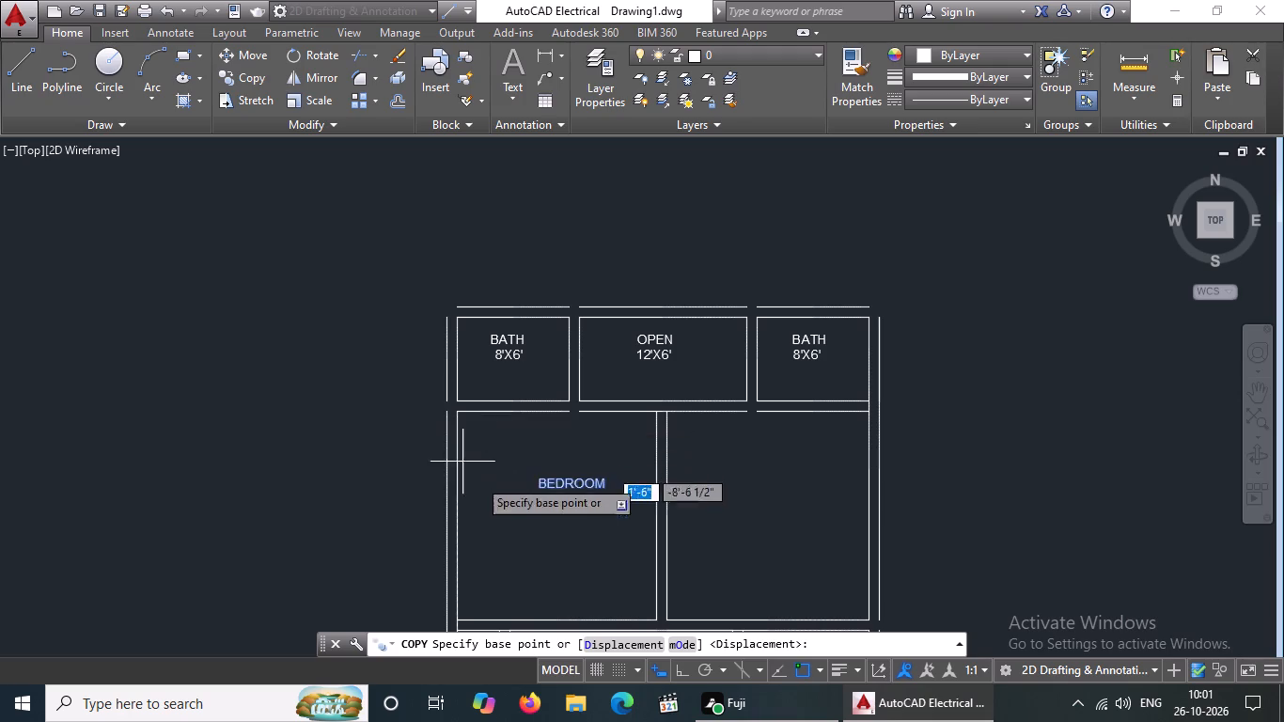
left_click_drag(569, 483, 583, 486)
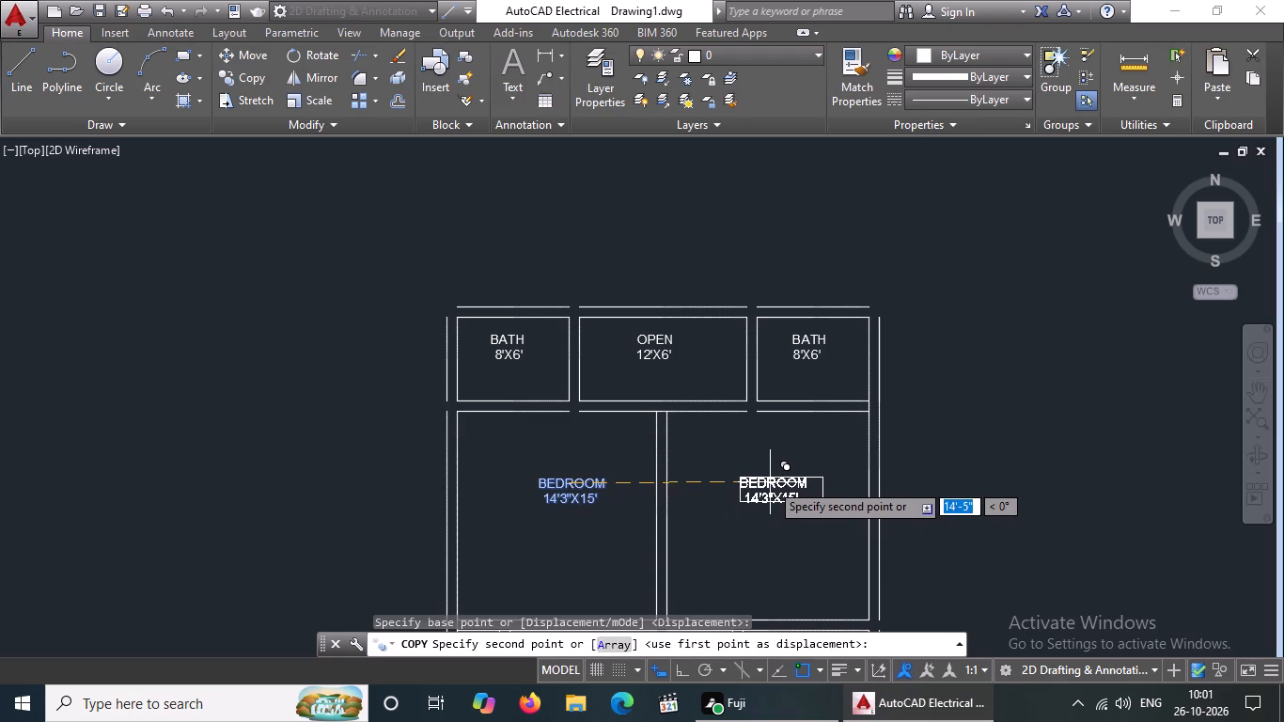
left_click(770, 482)
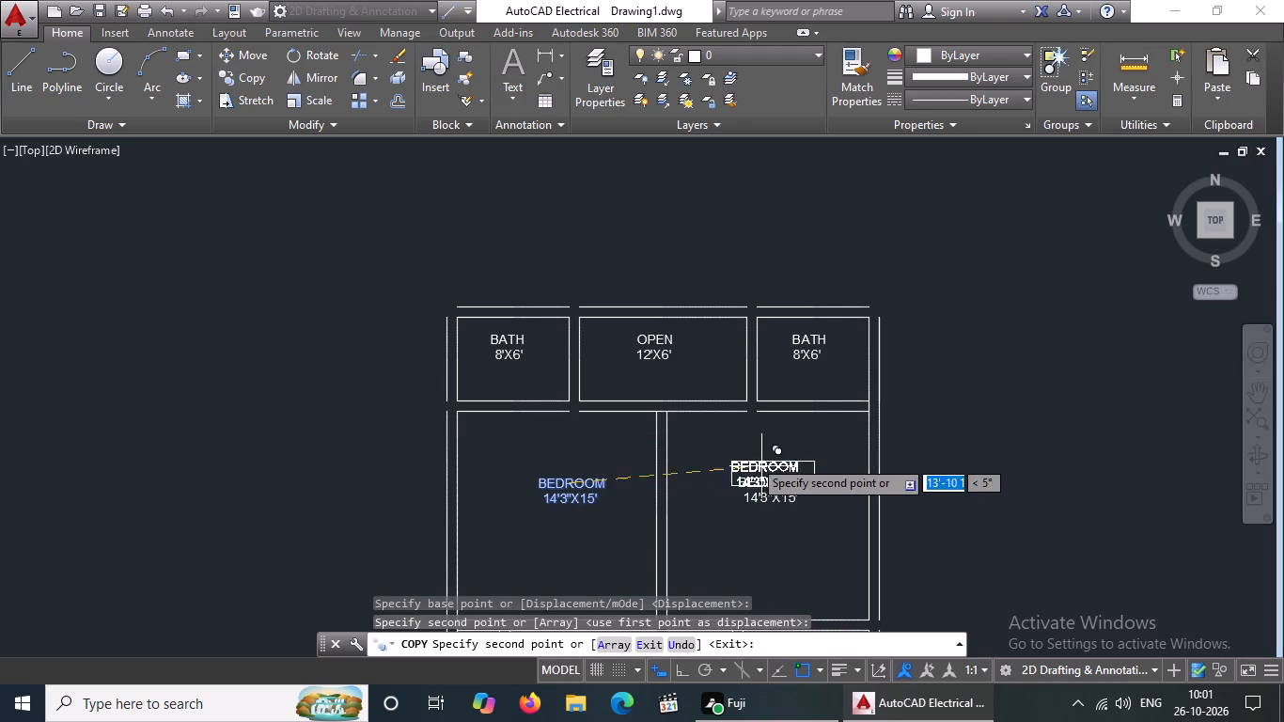
scroll(743, 450, "down", 4)
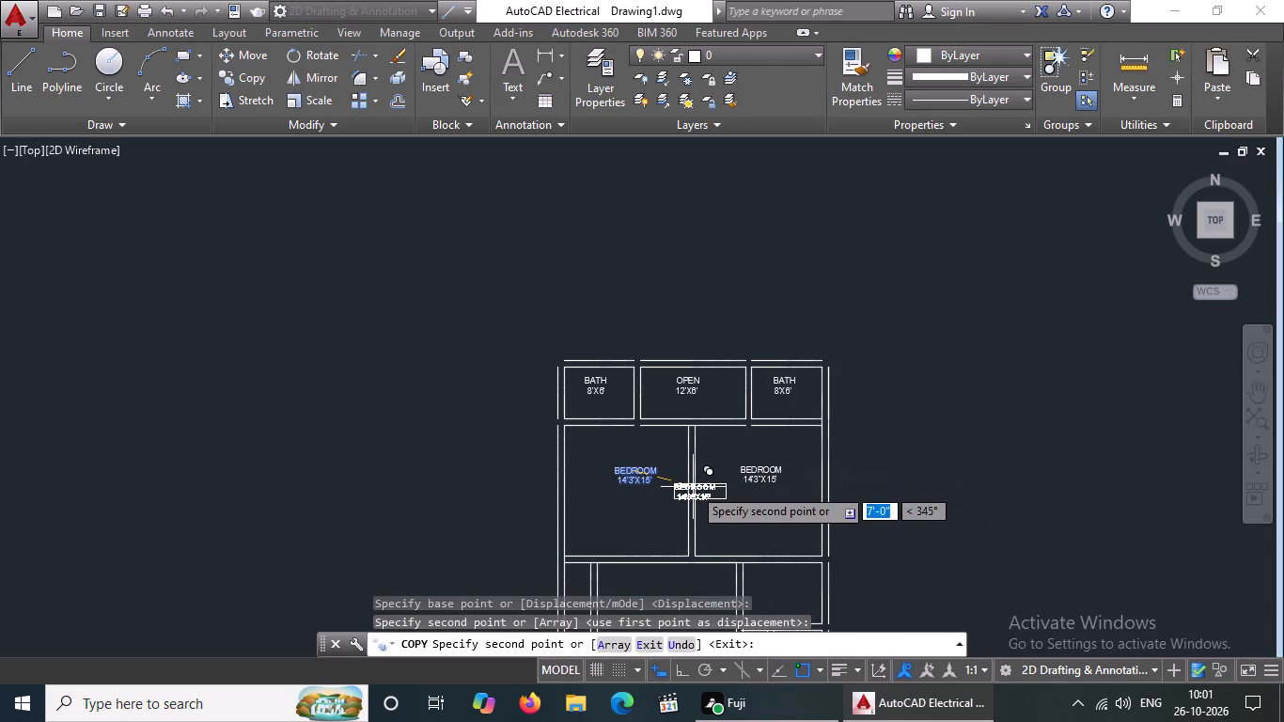
middle_click_drag(627, 494, 693, 329)
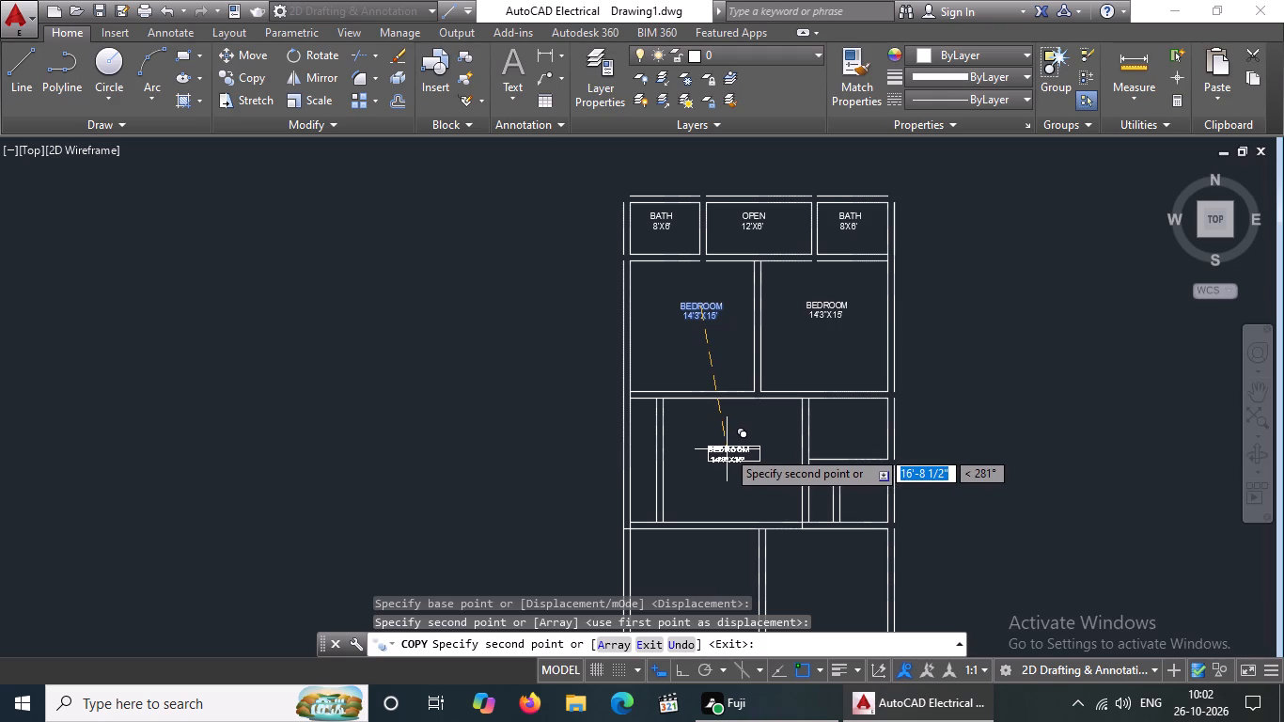
left_click(736, 424)
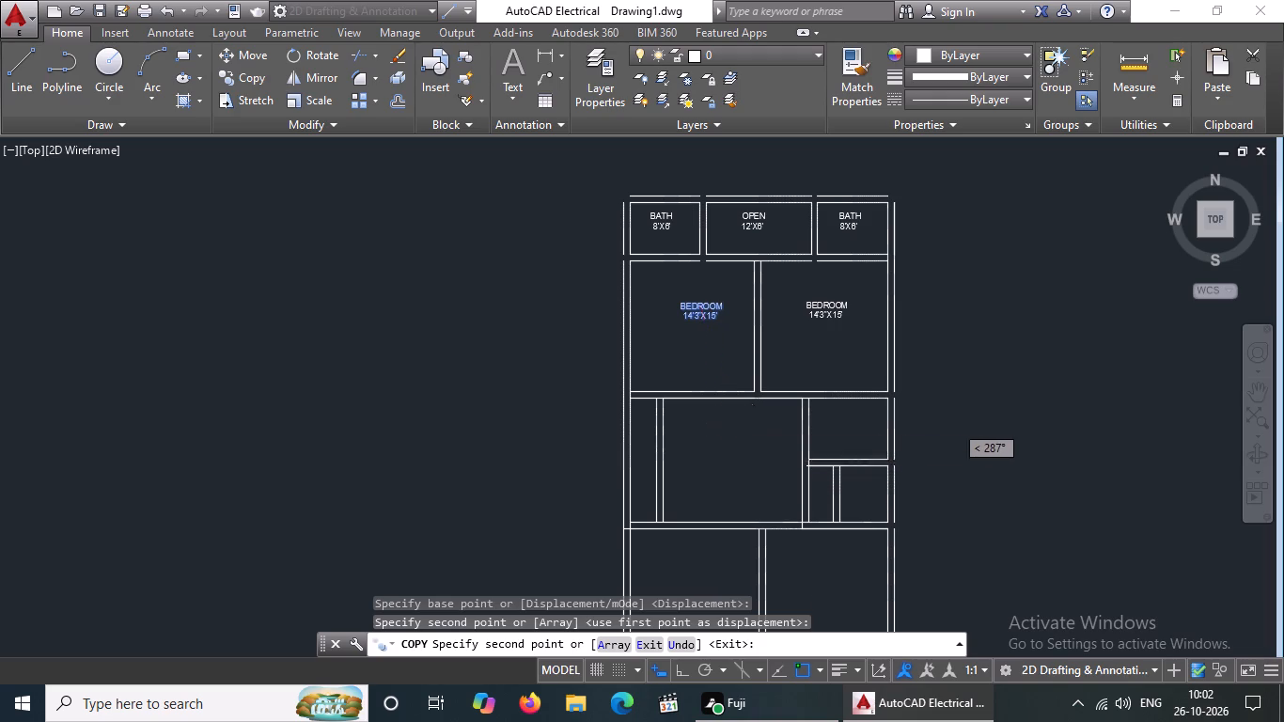
left_click(844, 417)
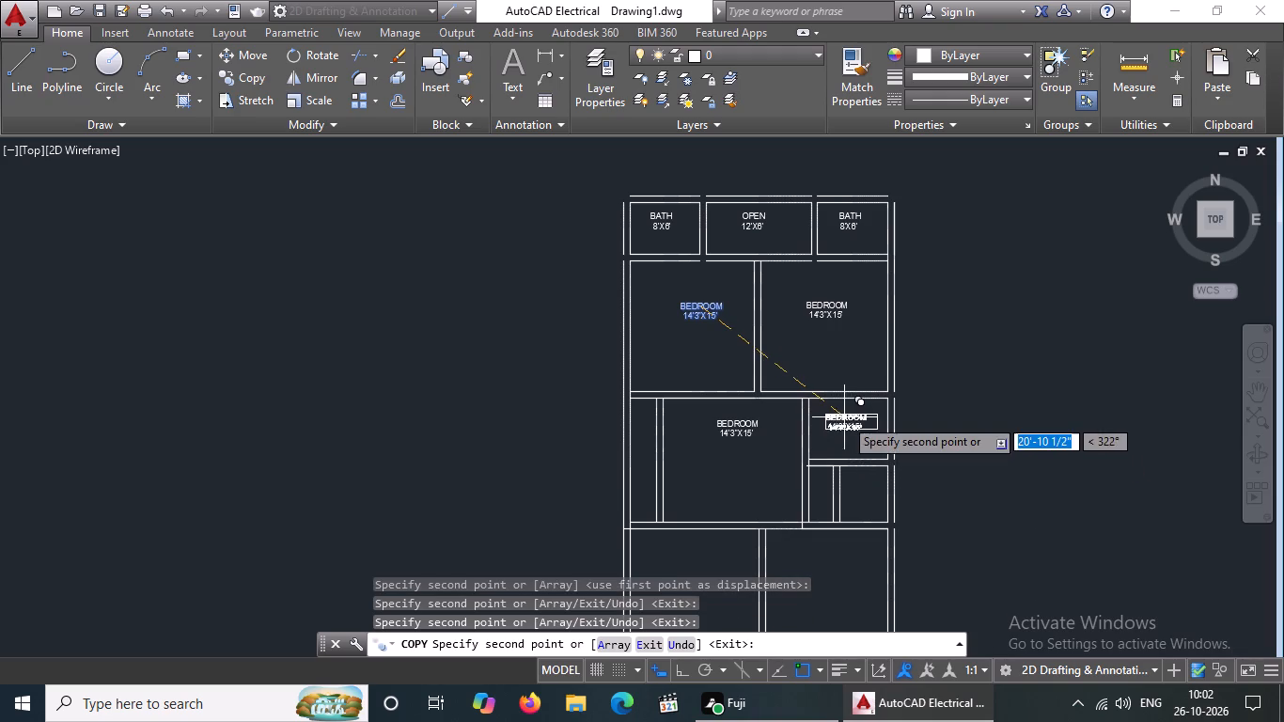
key("Escape")
Replace the central room's label text with T.V LOUNGE and 16'X14' on two lines, indenting the size line to centre it under the name.
double_click(755, 428)
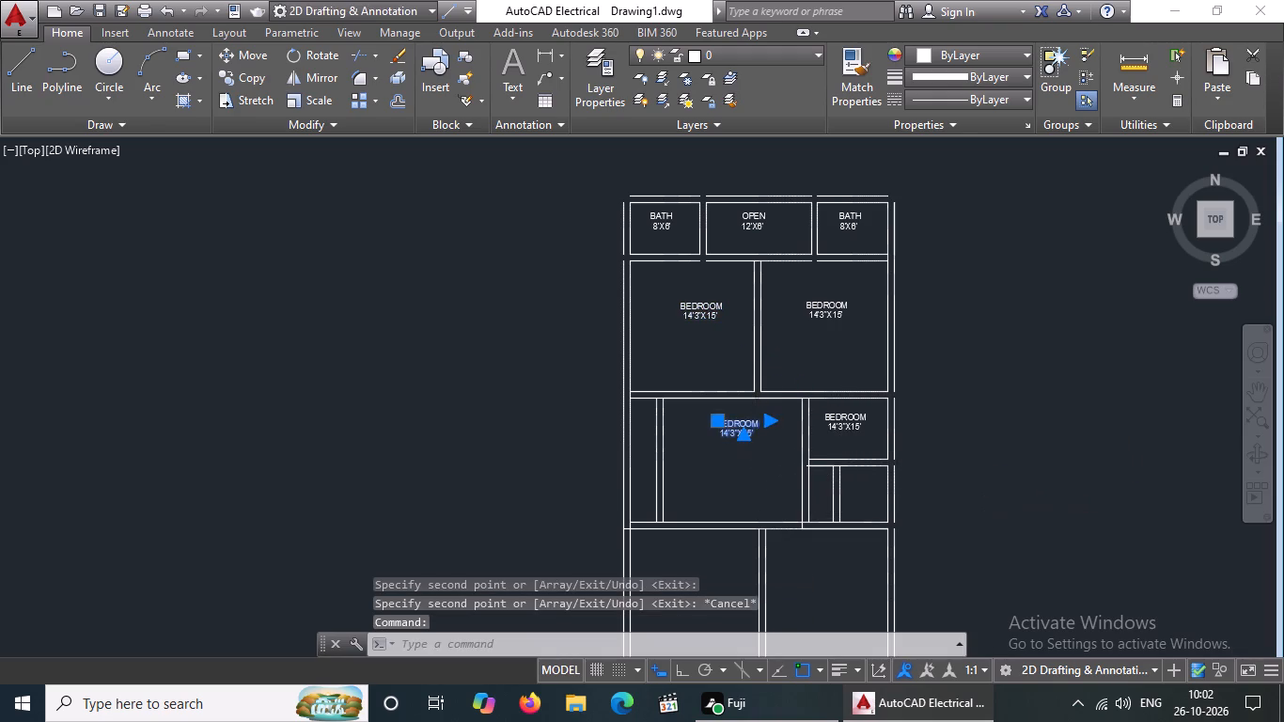
left_click(764, 431)
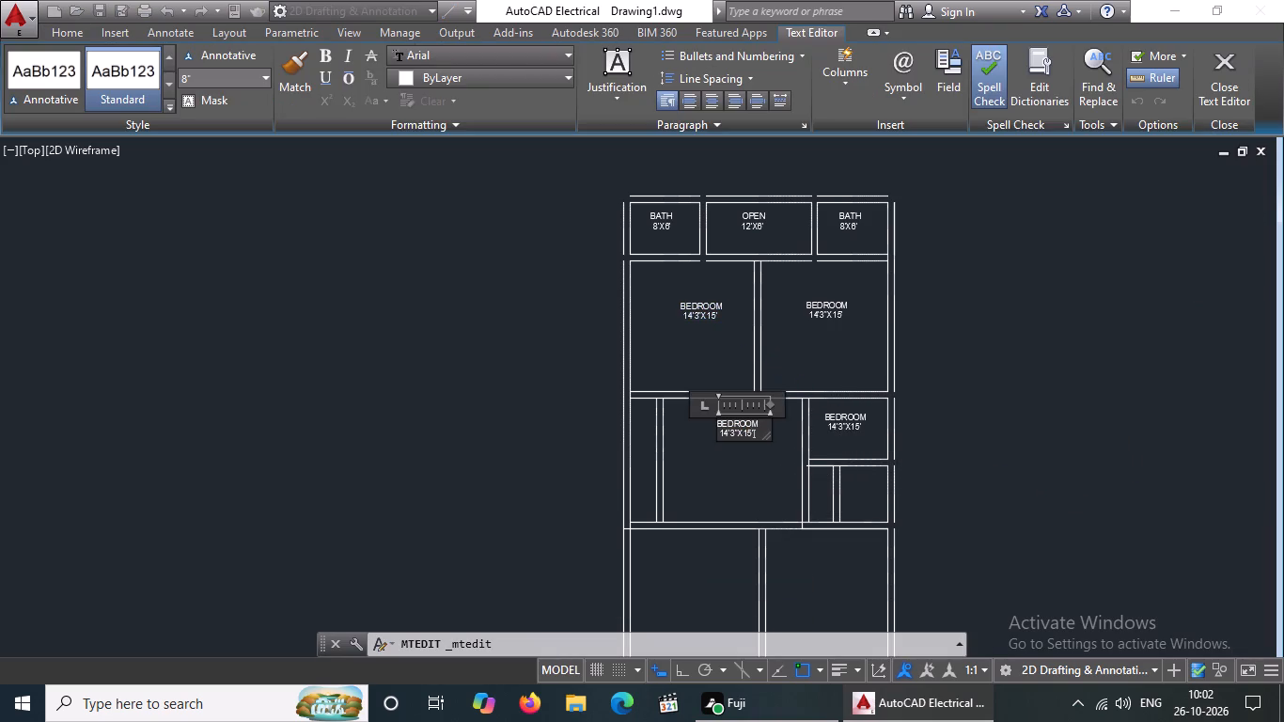
key("BackSpace")
key("BackSpace")
key("BackSpace")
key("BackSpace")
key("BackSpace")
key("BackSpace")
key("BackSpace")
key("BackSpace")
key("BackSpace")
key("BackSpace")
key("BackSpace")
key("BackSpace")
key("BackSpace")
key("BackSpace")
key("BackSpace")
key("BackSpace")
key("BackSpace")
key("BackSpace")
key("BackSpace")
key("BackSpace")
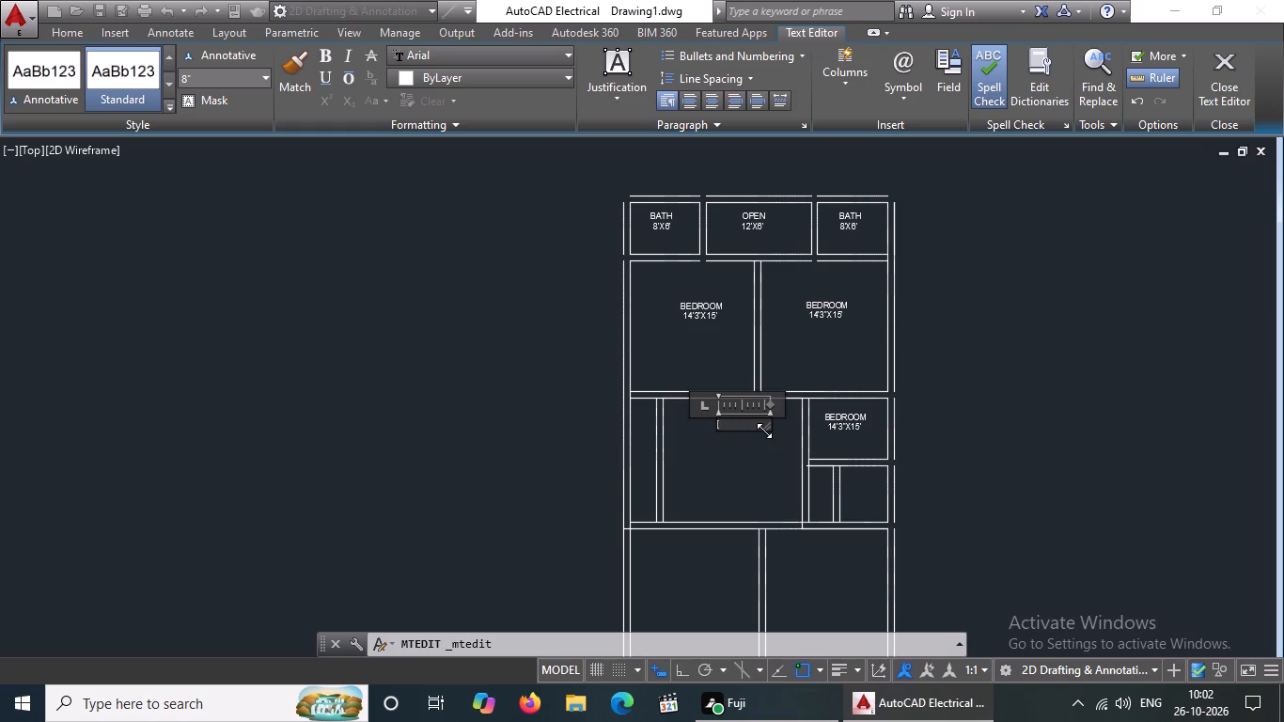
key("BackSpace")
key("BackSpace")
key("BackSpace")
key("BackSpace")
key("BackSpace")
type("T.")
key("v")
key("space")
type("LOUN")
type("GE")
key("Return")
type("16'")
type("X1")
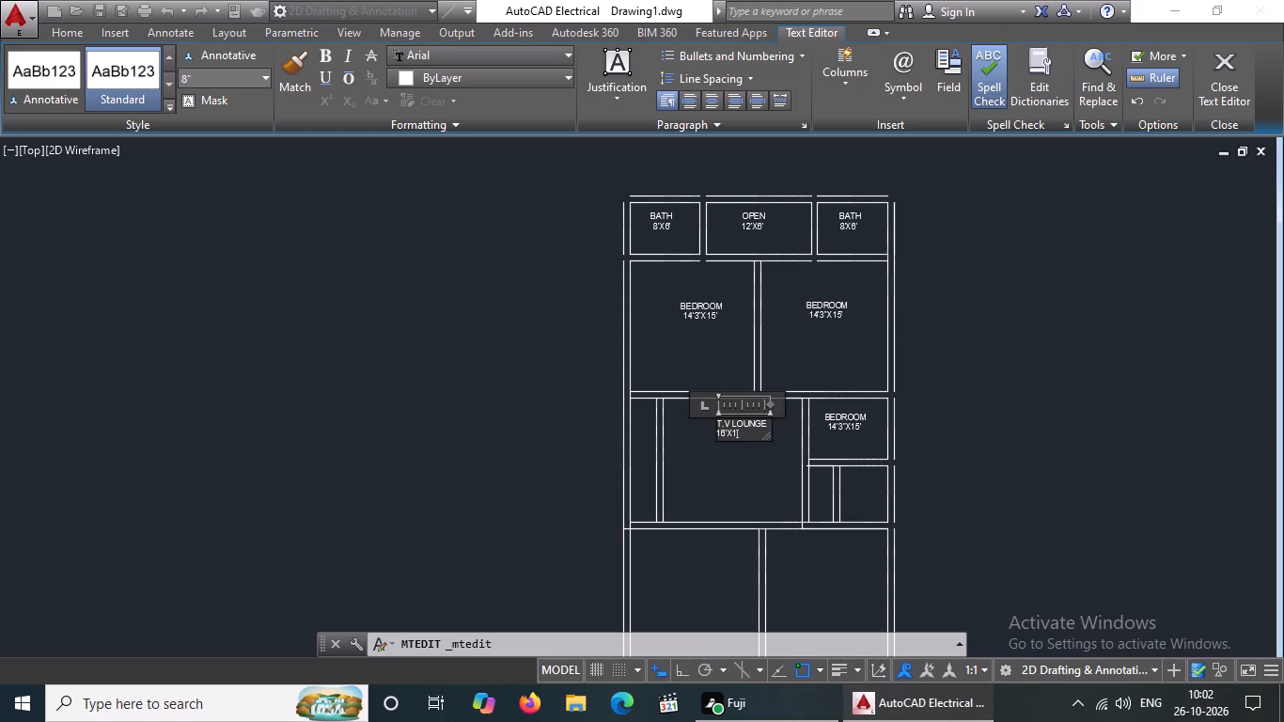
type("4'")
scroll(726, 425, "up", 2)
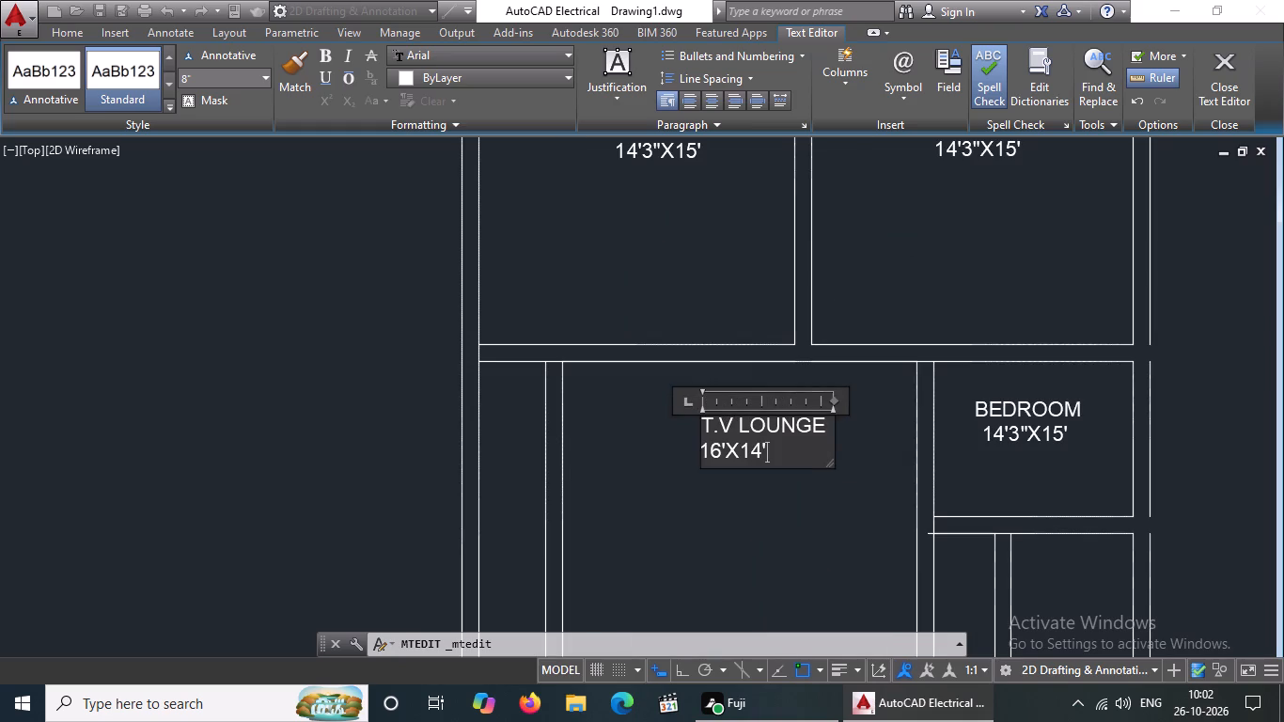
left_click(702, 449)
key("space")
key("space")
key("space")
key("space")
key("space")
left_click(632, 498)
Copy the OPEN 12'X6' label about 30' into the narrow room beside the T.V LOUNGE and about 33' into the narrow room below the small bedroom.
scroll(725, 478, "down", 4)
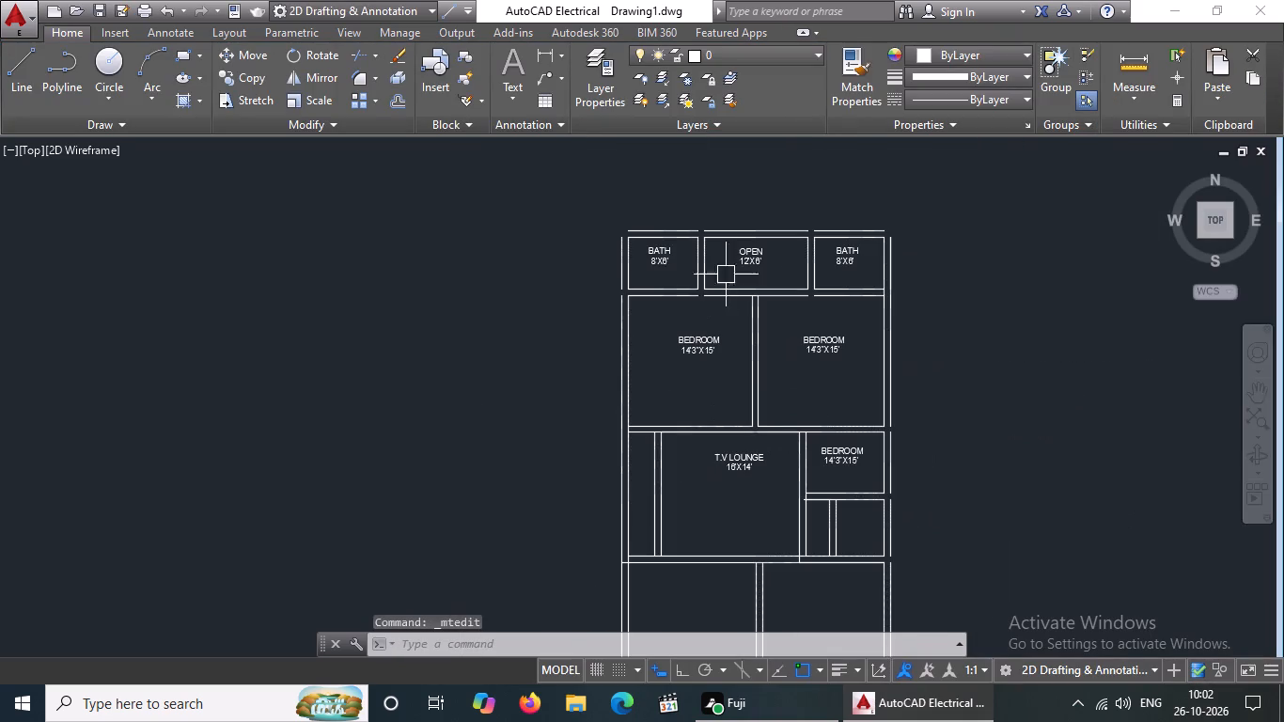
left_click(741, 266)
left_click(251, 77)
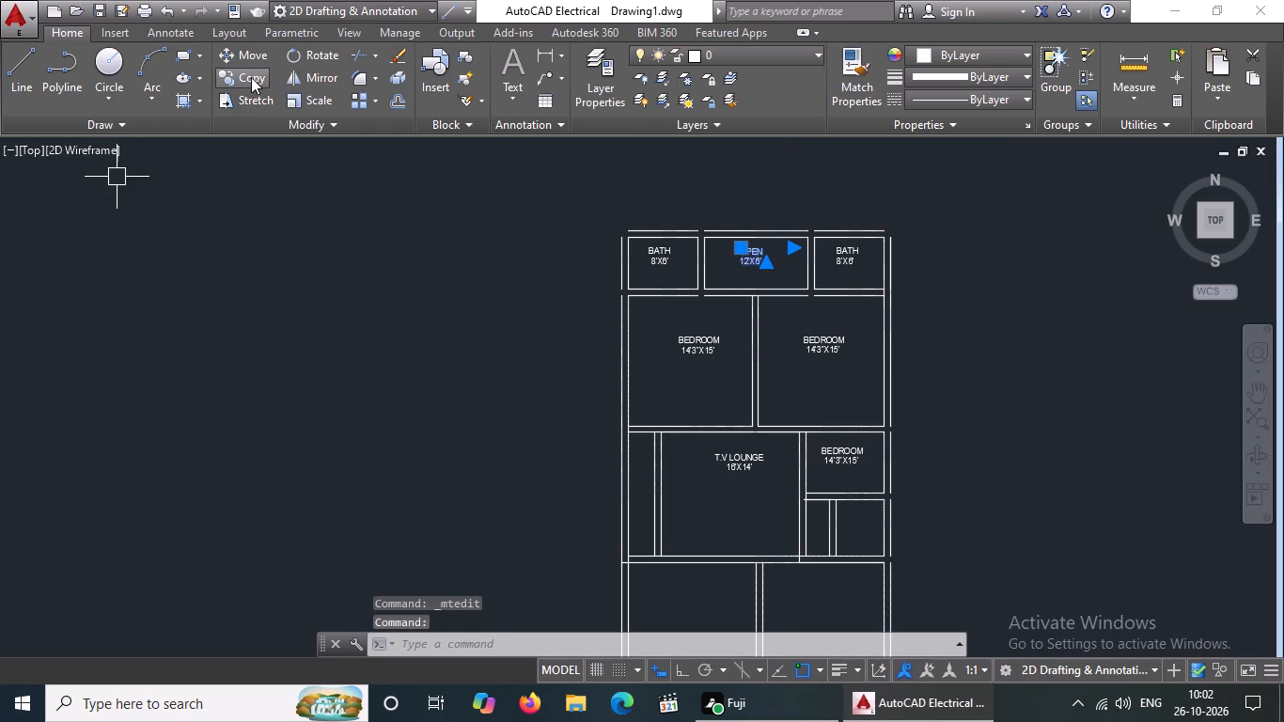
left_click(756, 253)
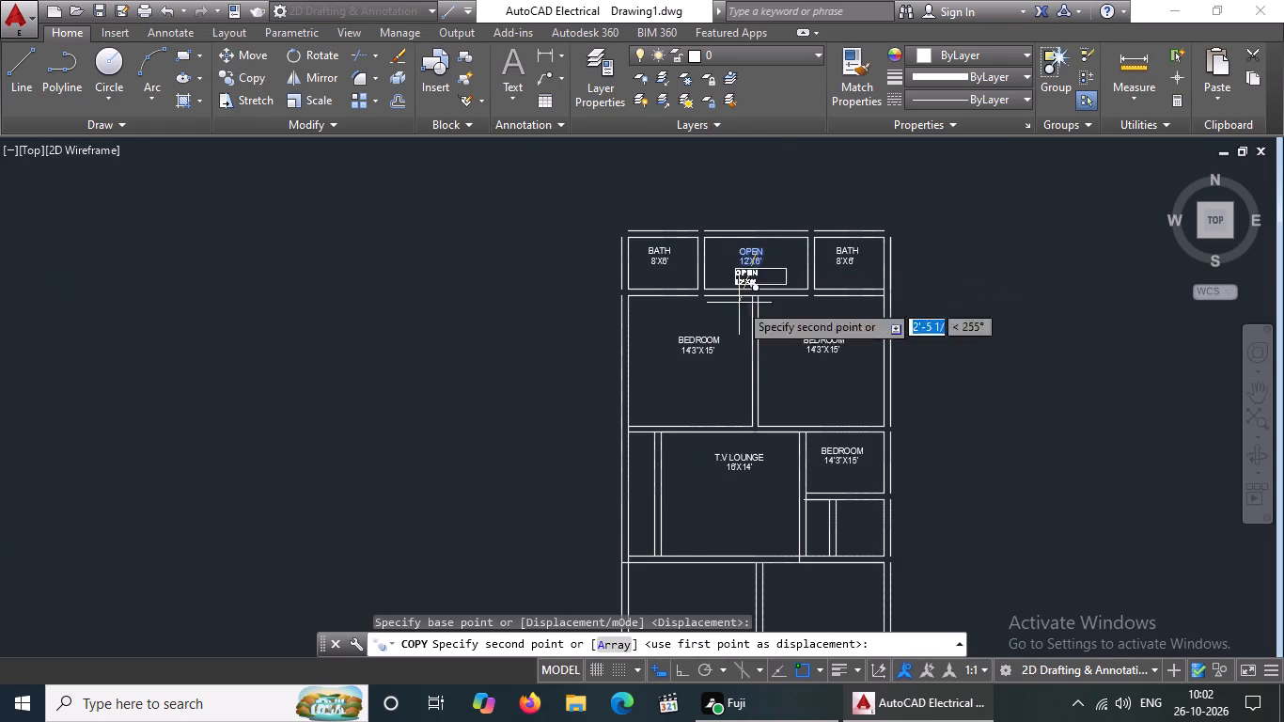
scroll(643, 491, "up", 2)
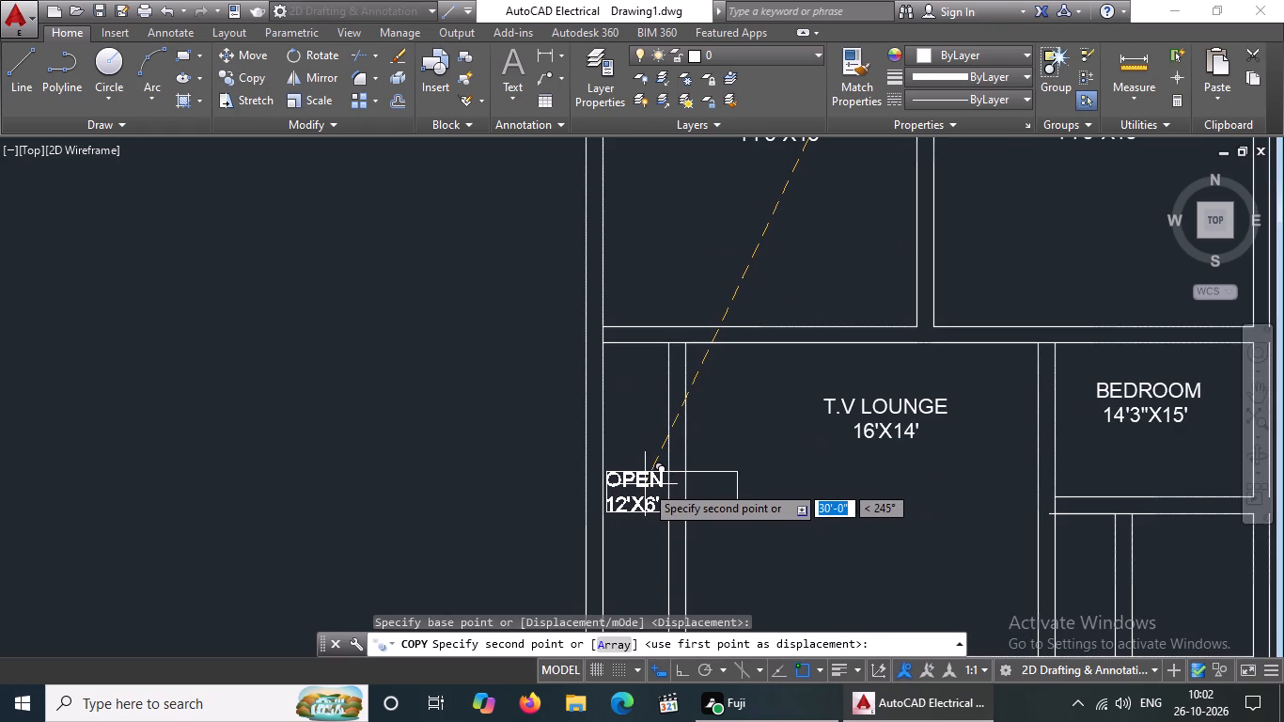
left_click(645, 484)
scroll(798, 506, "down", 3)
scroll(931, 539, "up", 2)
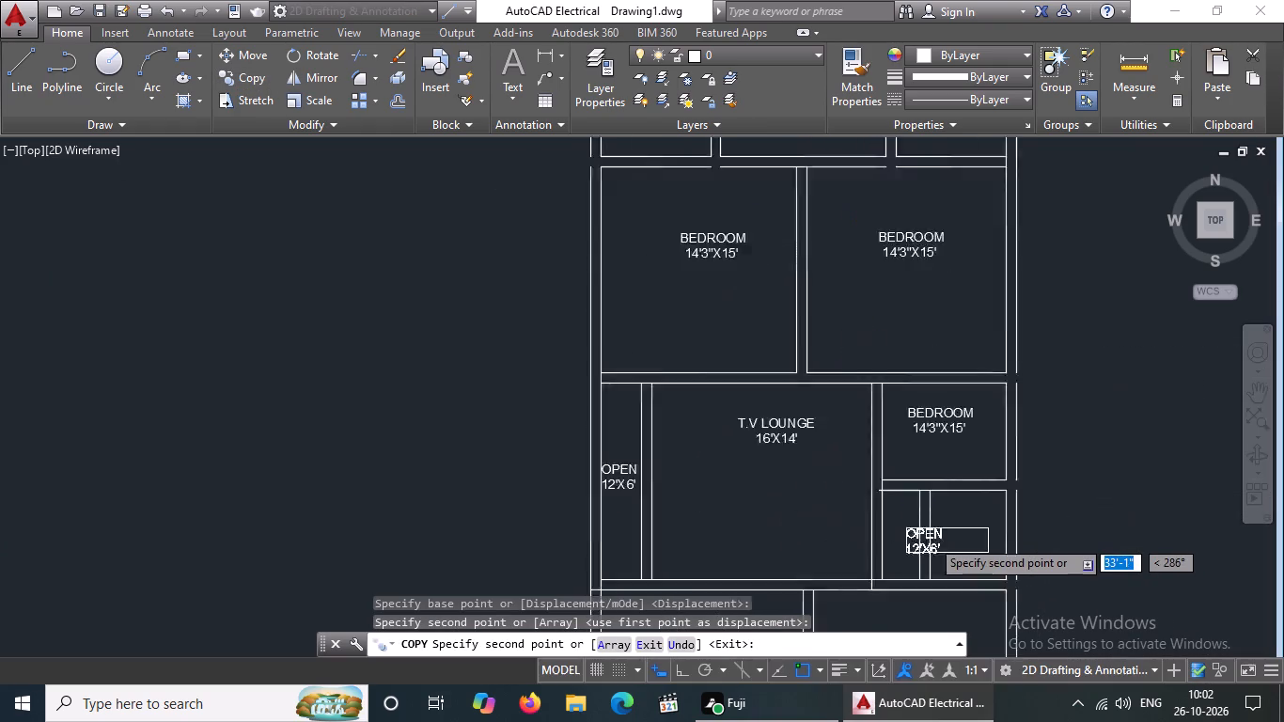
scroll(931, 539, "up", 1)
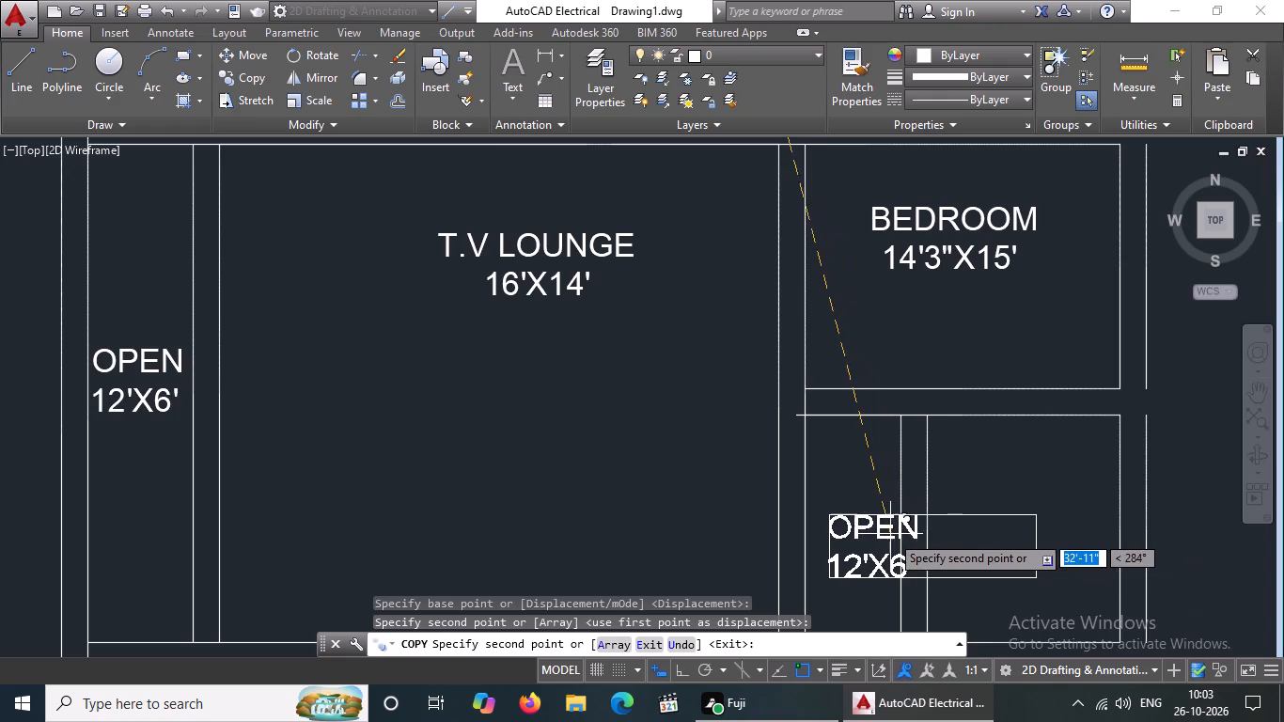
left_click(872, 535)
scroll(889, 492, "down", 2)
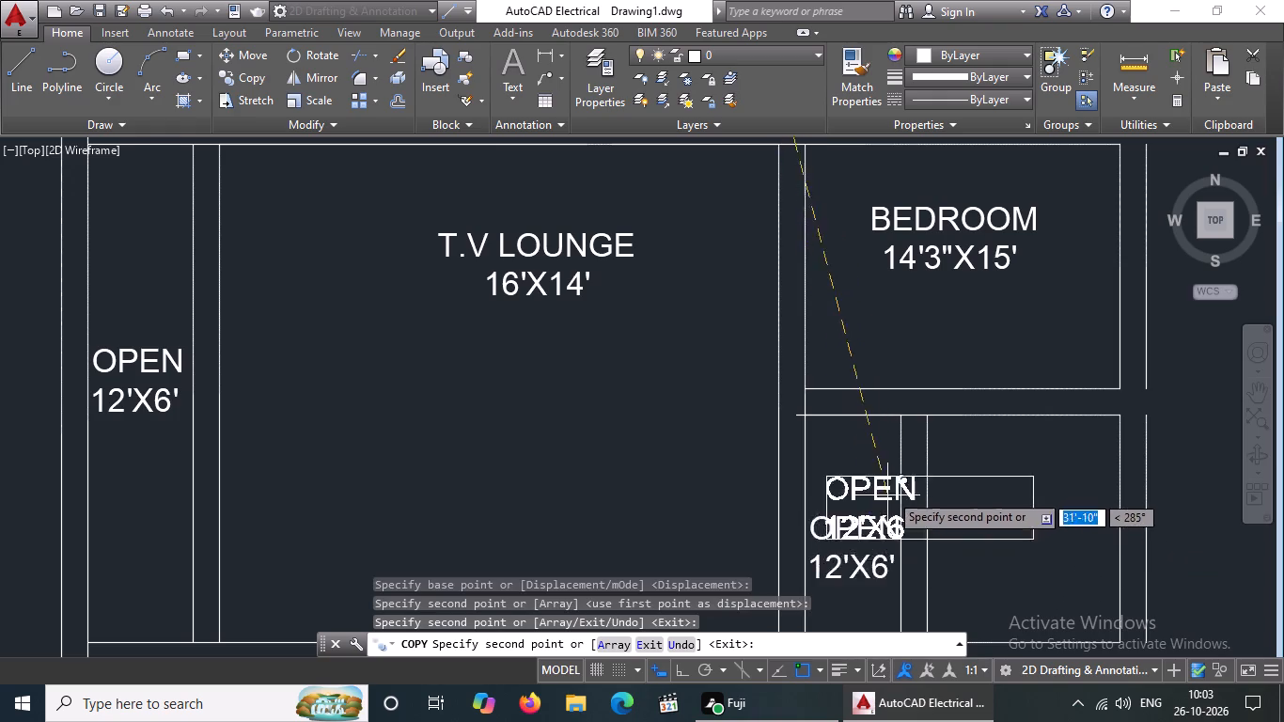
scroll(889, 493, "down", 3)
key("grave")
key("Escape")
Change the label in the narrow room beside the T.V LOUNGE to OPEN and 3'0" on two lines, indenting the size line by two spaces.
scroll(711, 464, "up", 3)
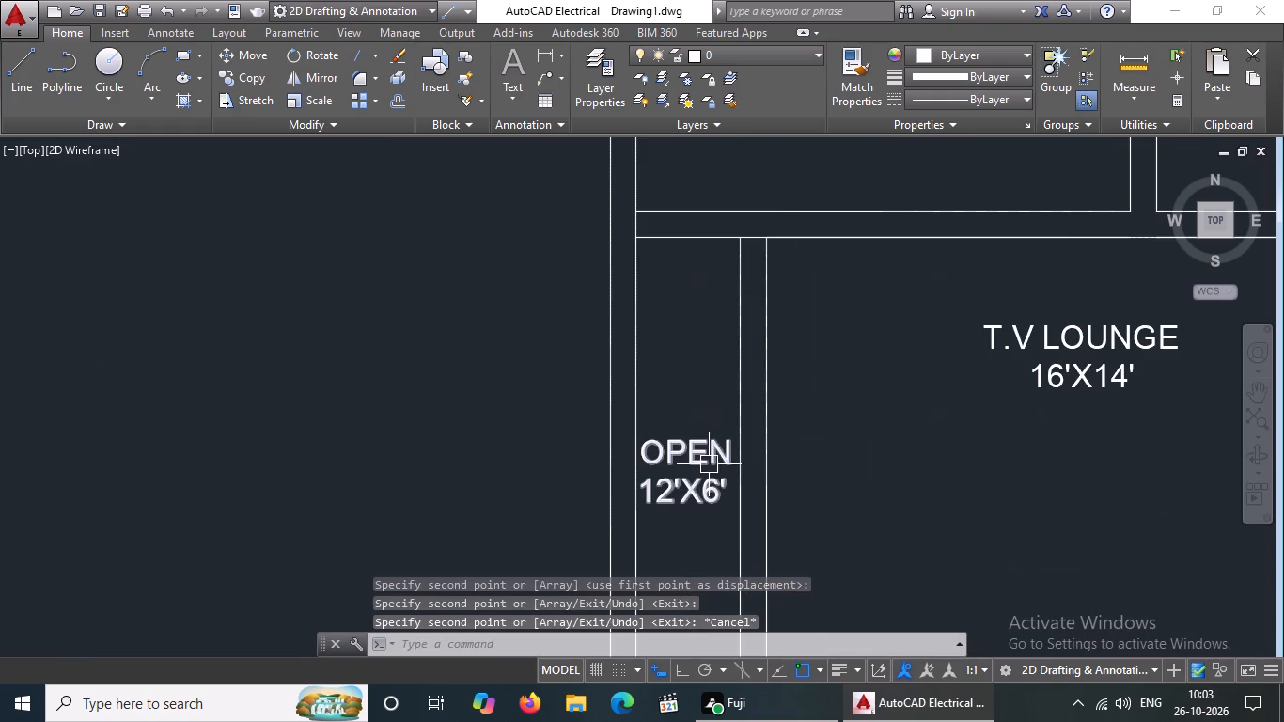
double_click(707, 485)
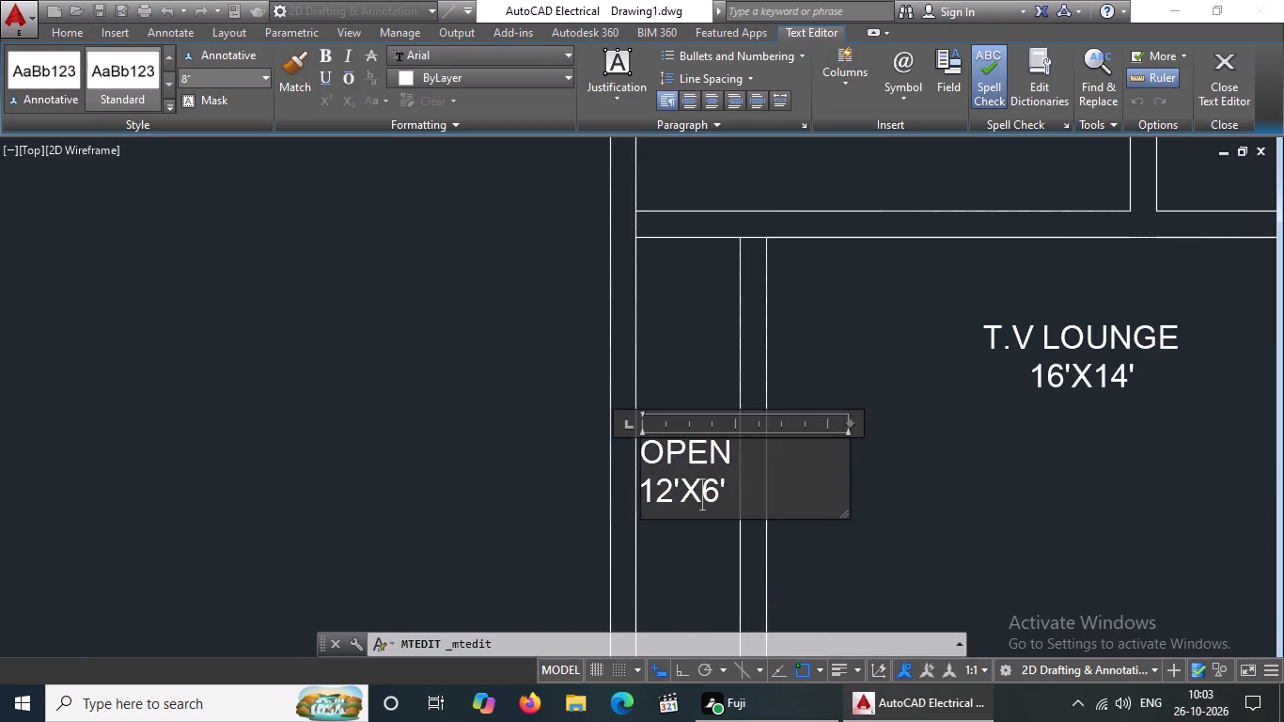
left_click(731, 494)
key("BackSpace")
key("BackSpace")
key("BackSpace")
key("BackSpace")
key("BackSpace")
key("BackSpace")
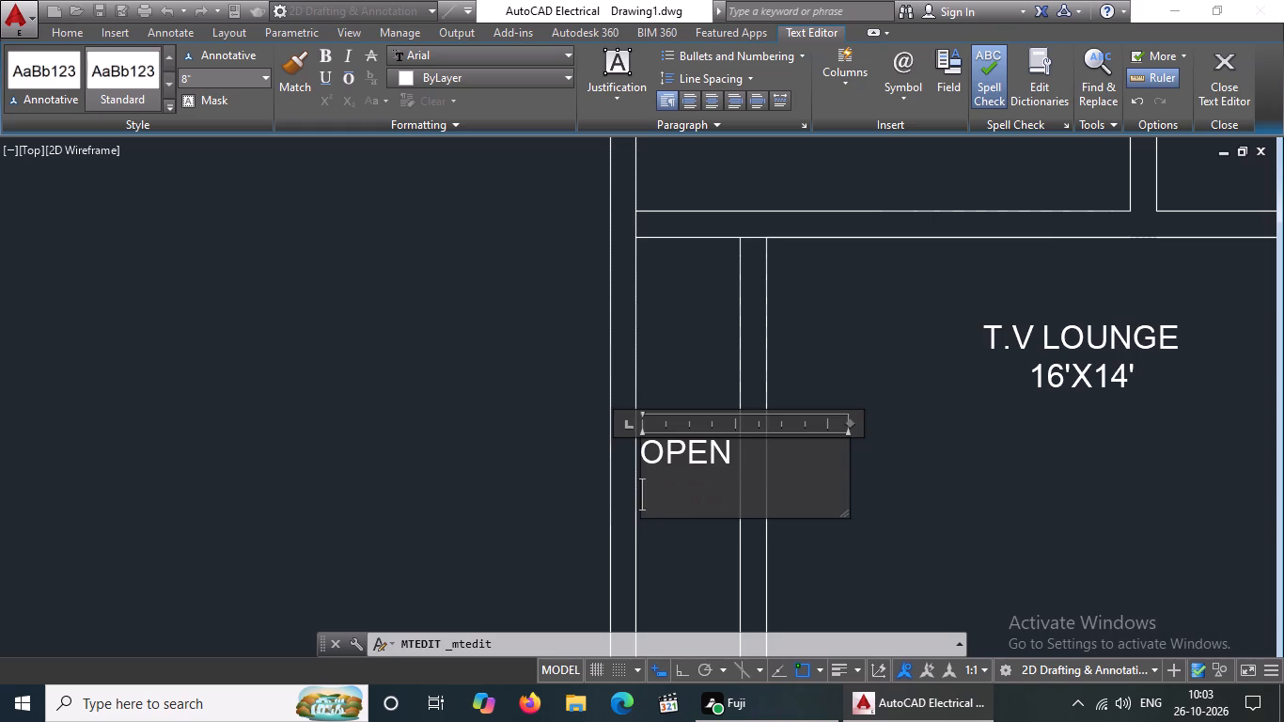
key("BackSpace")
key("BackSpace")
key("BackSpace")
type("3'0\"")
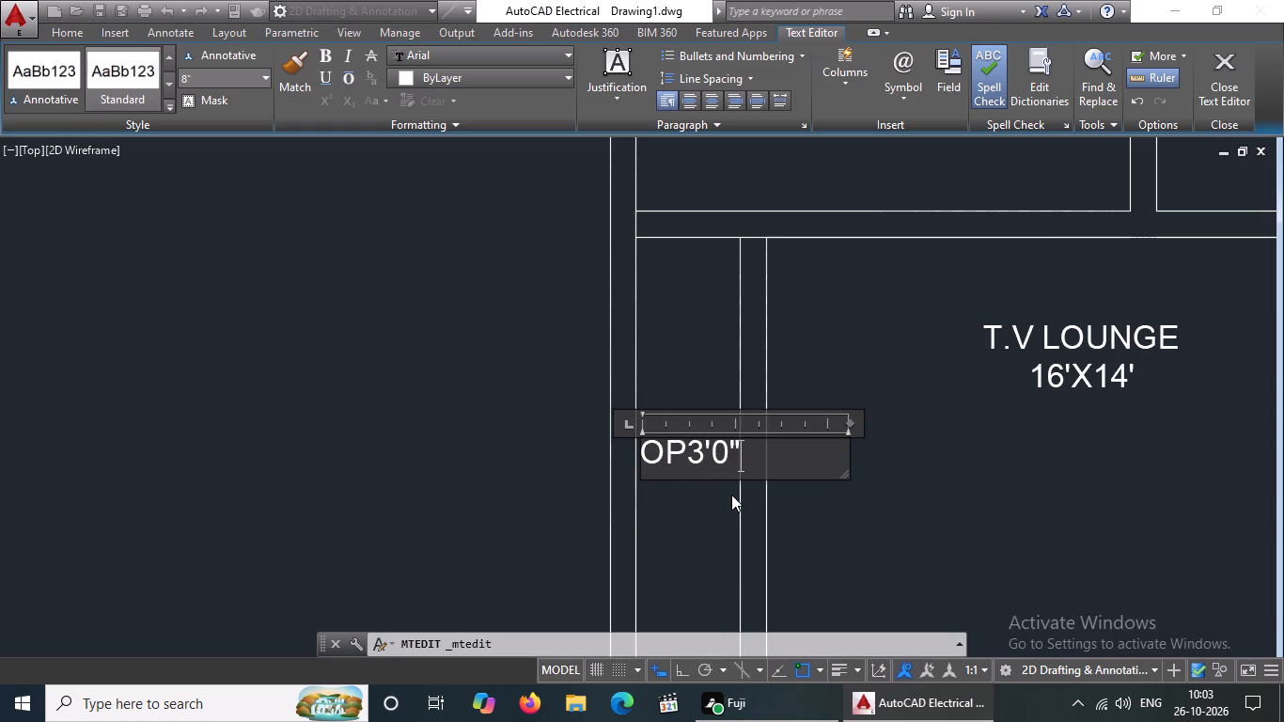
left_click(681, 453)
type("EN")
key("space")
key("Return")
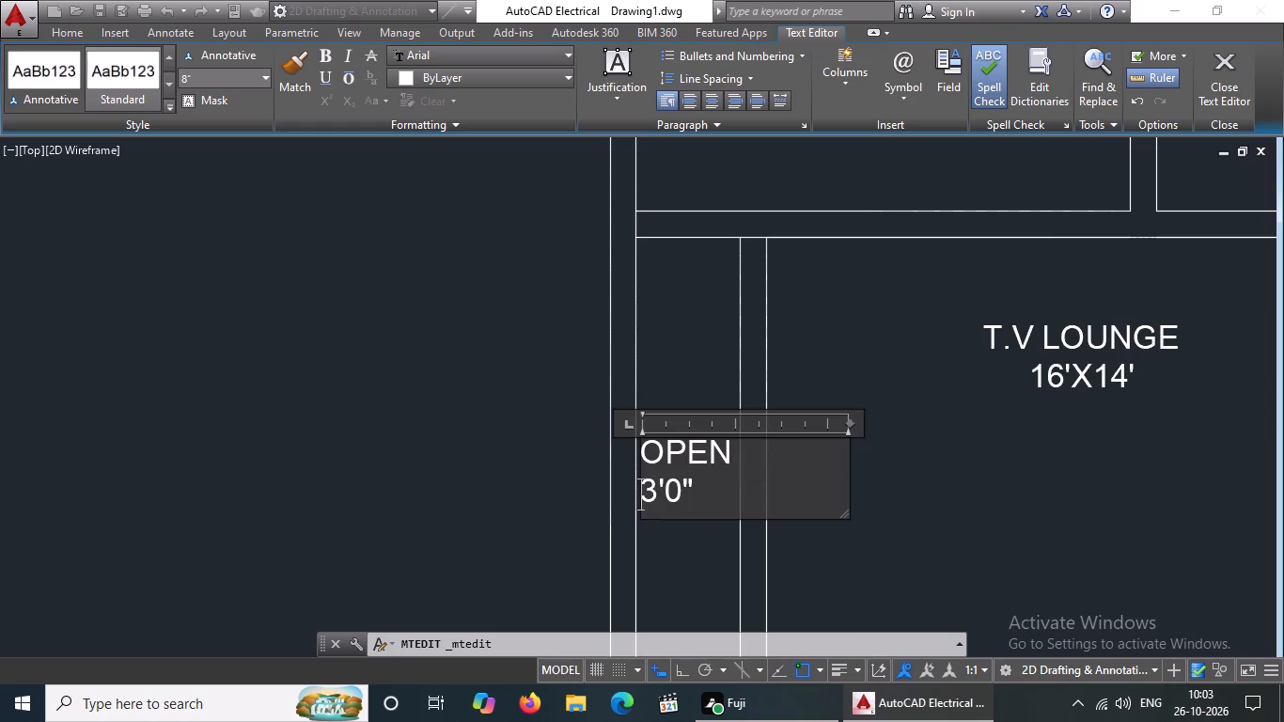
key("space")
key("space")
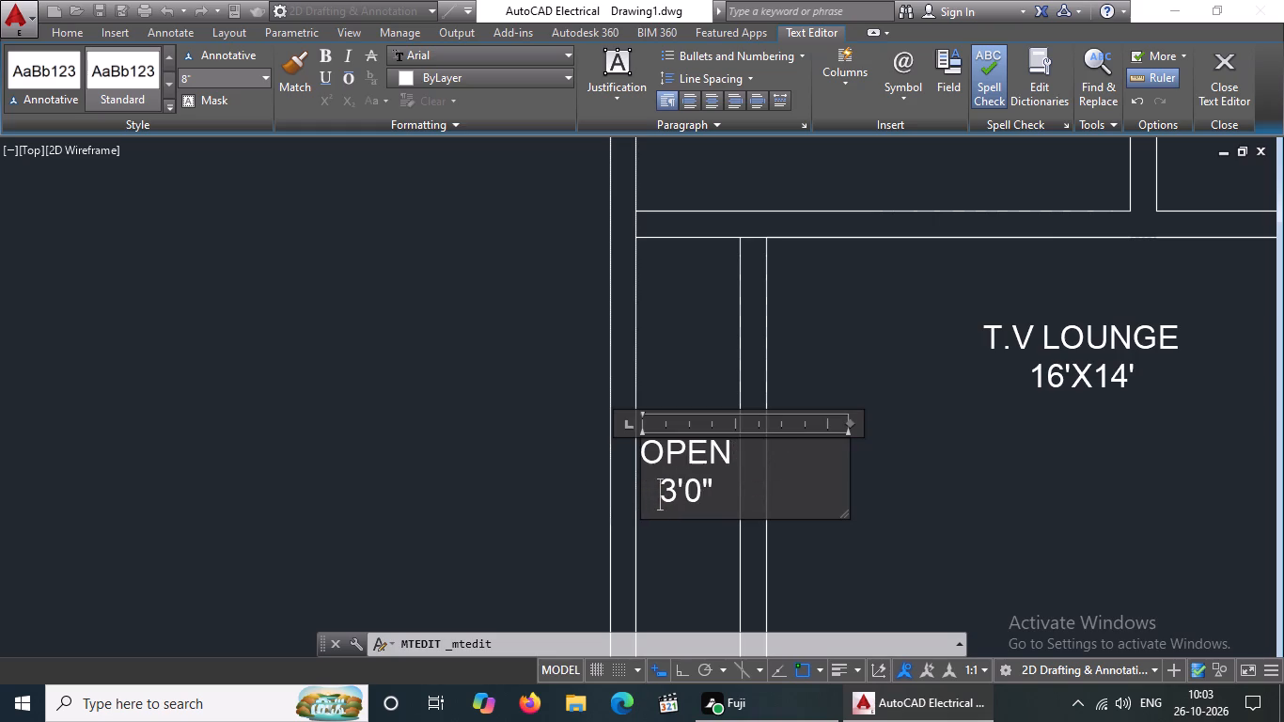
left_click(828, 338)
Change the size line of the OPEN label in the narrow room below the small bedroom to 3'X6'6".
scroll(745, 386, "down", 3)
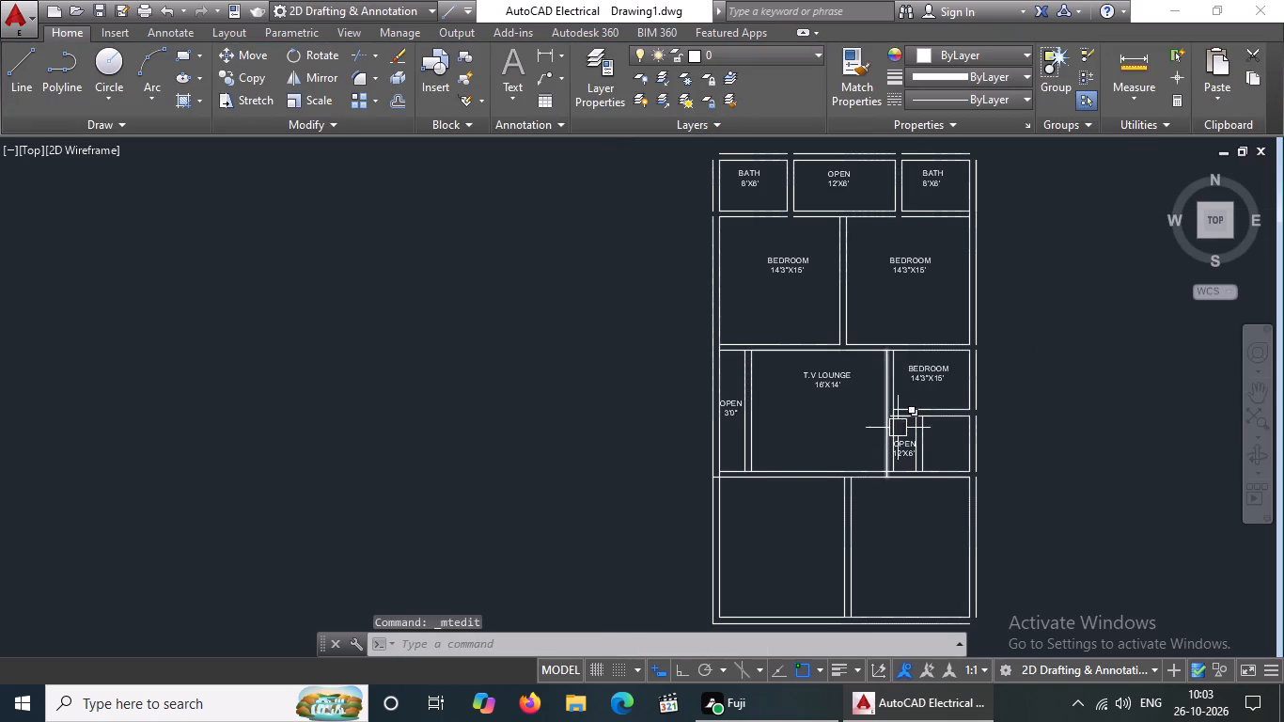
scroll(910, 447, "up", 3)
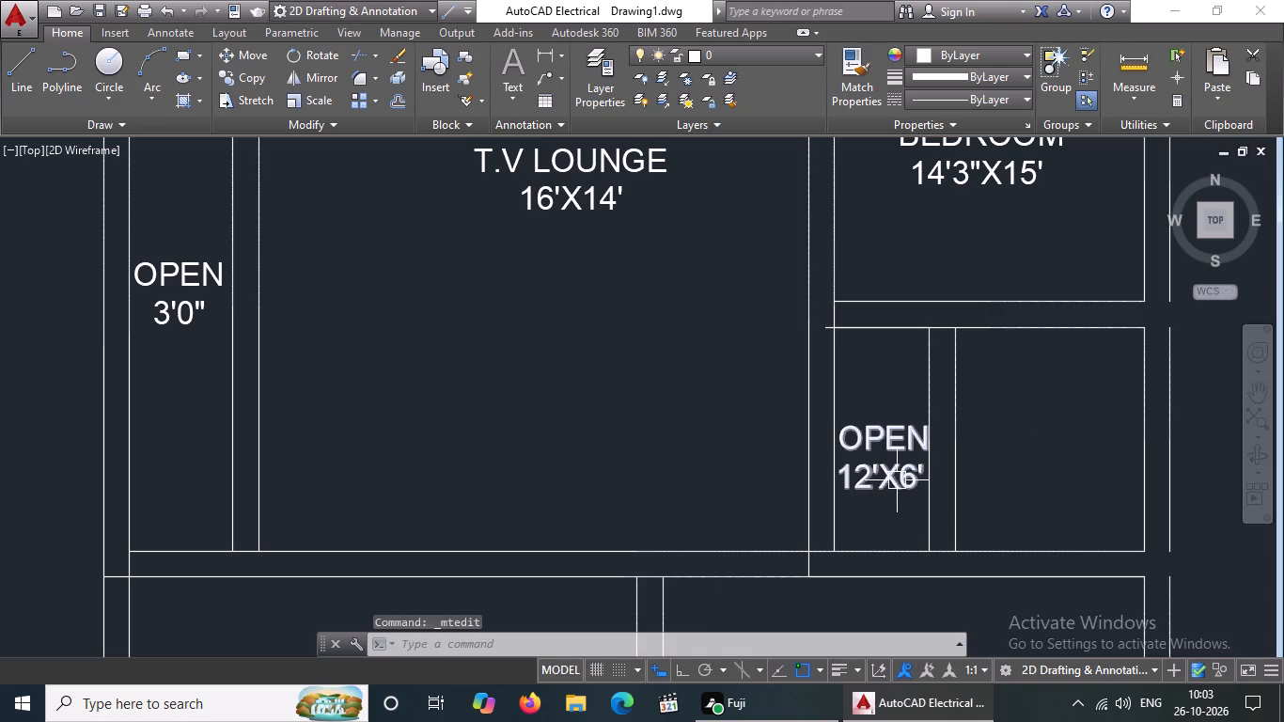
double_click(897, 480)
left_click(934, 467)
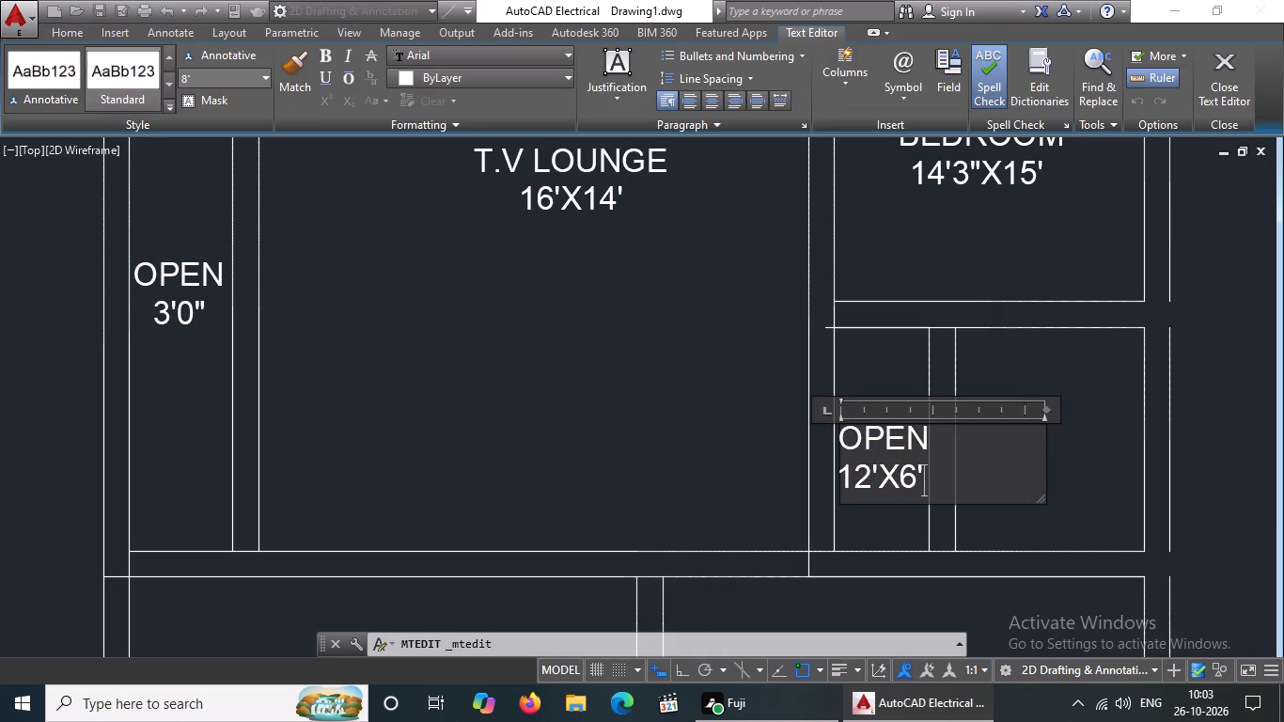
key("BackSpace")
key("BackSpace")
key("BackSpace")
key("BackSpace")
key("BackSpace")
key("BackSpace")
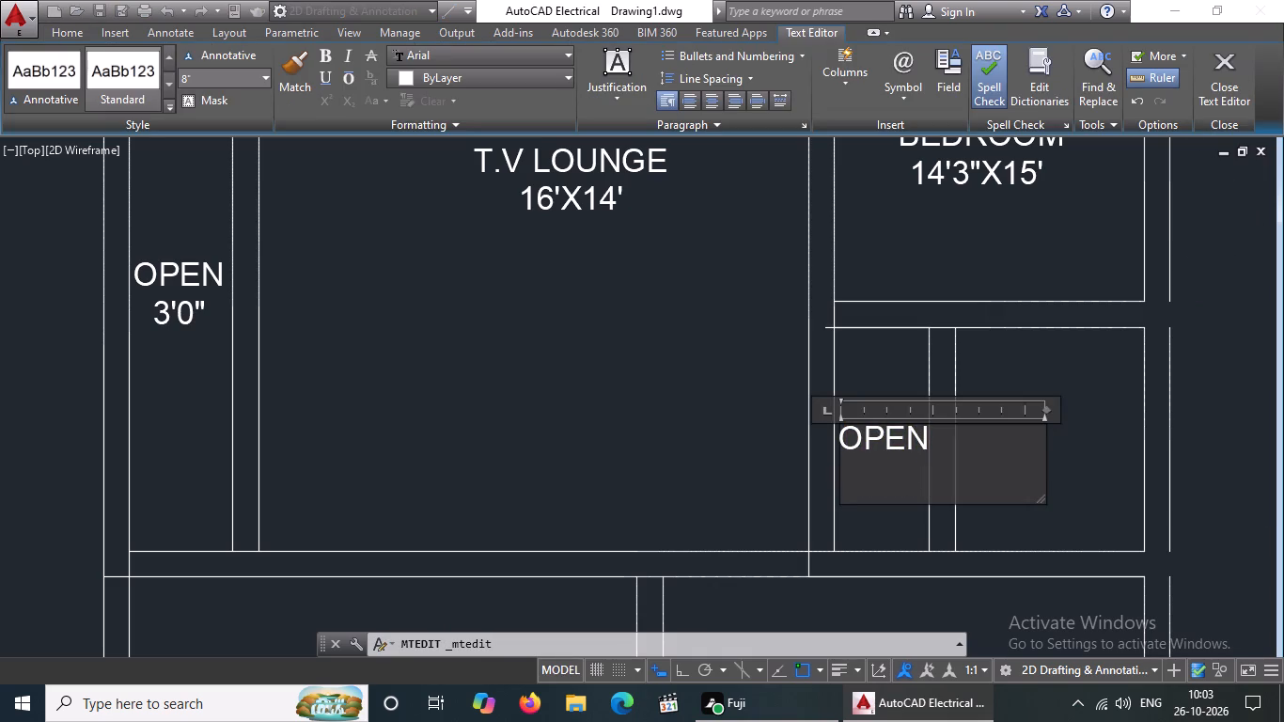
type("3'")
key("x")
type("6'6\"")
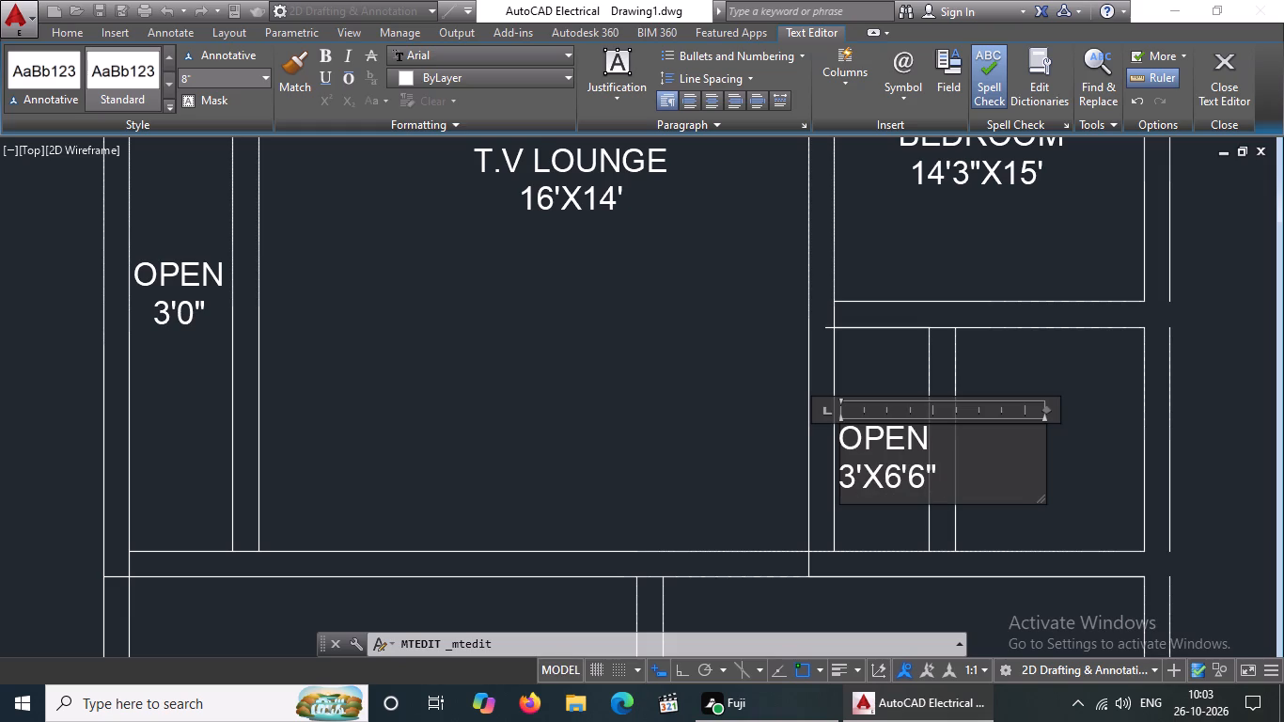
left_click(975, 347)
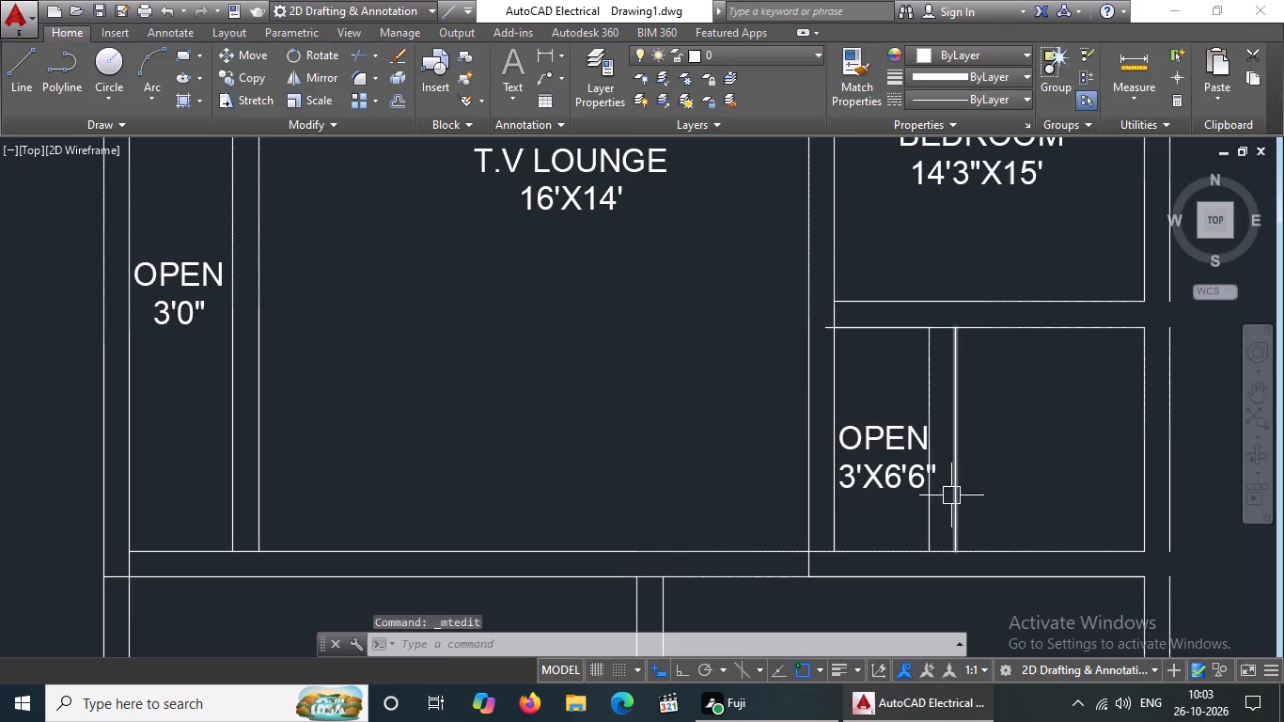
Copy the upper-right BATH label about 31'-8" down into the small room beside the 3'X6'6" OPEN room.
scroll(862, 489, "down", 1)
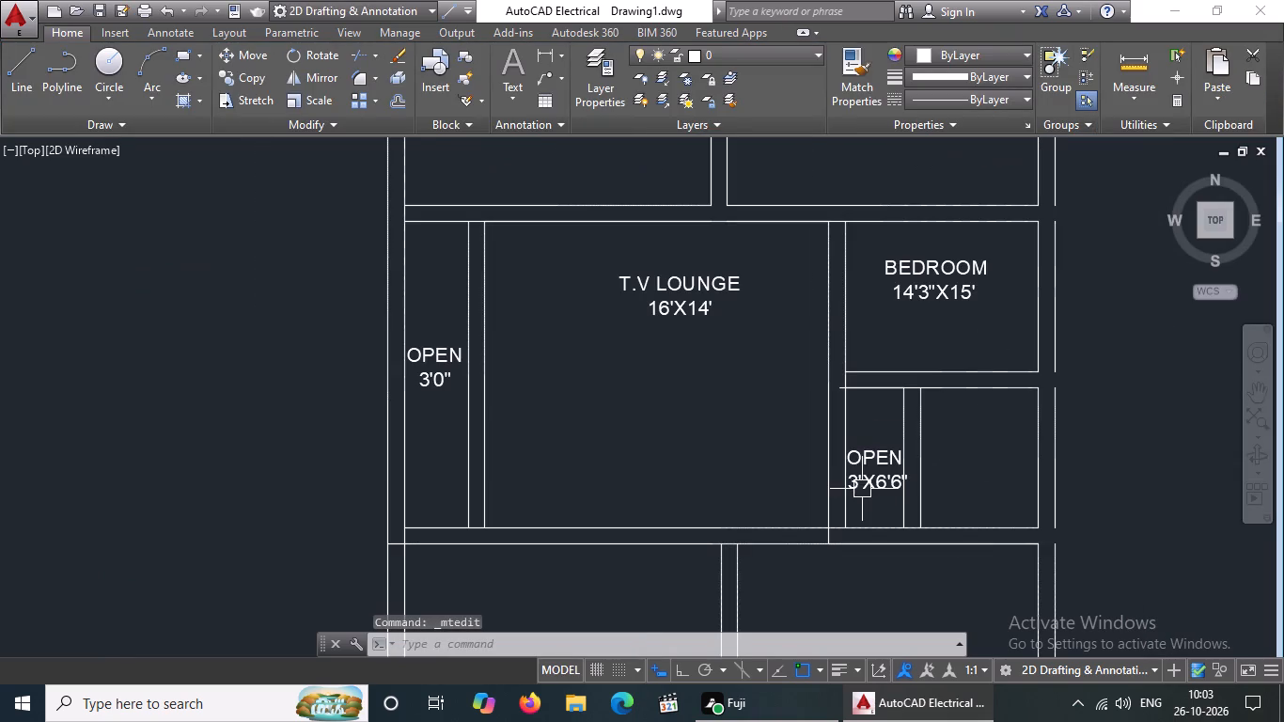
scroll(743, 396, "down", 2)
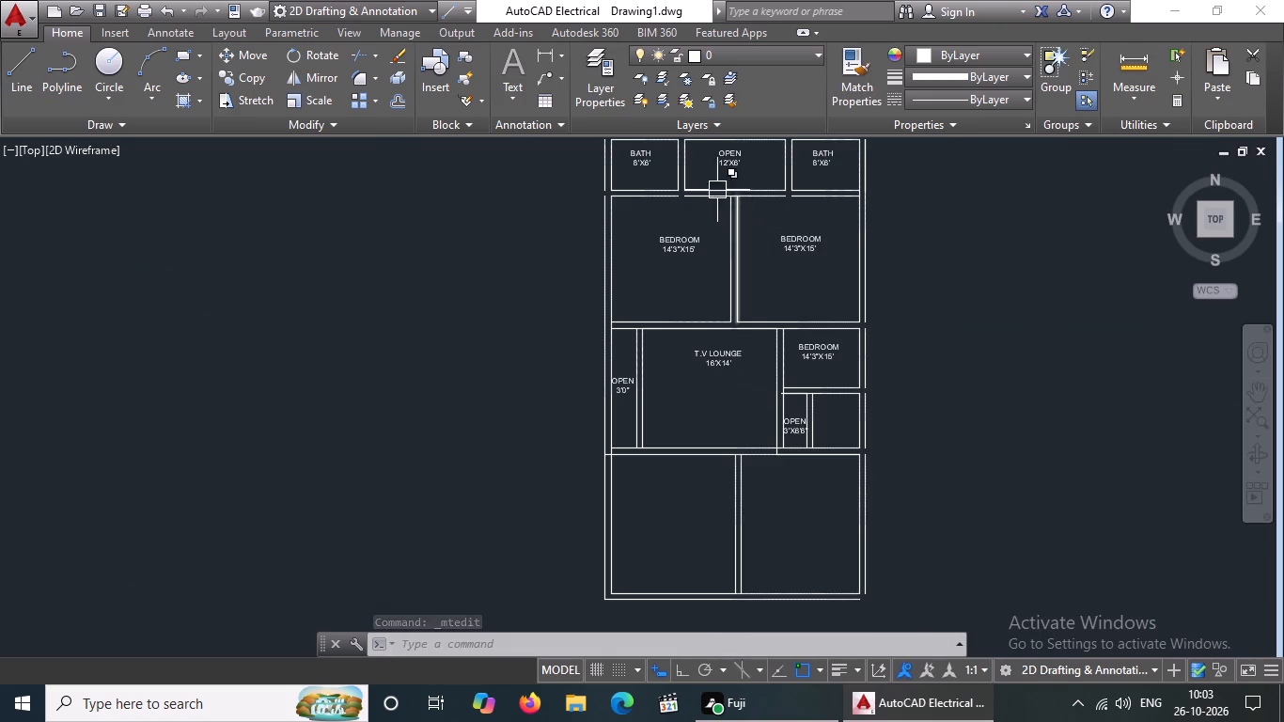
left_click(822, 161)
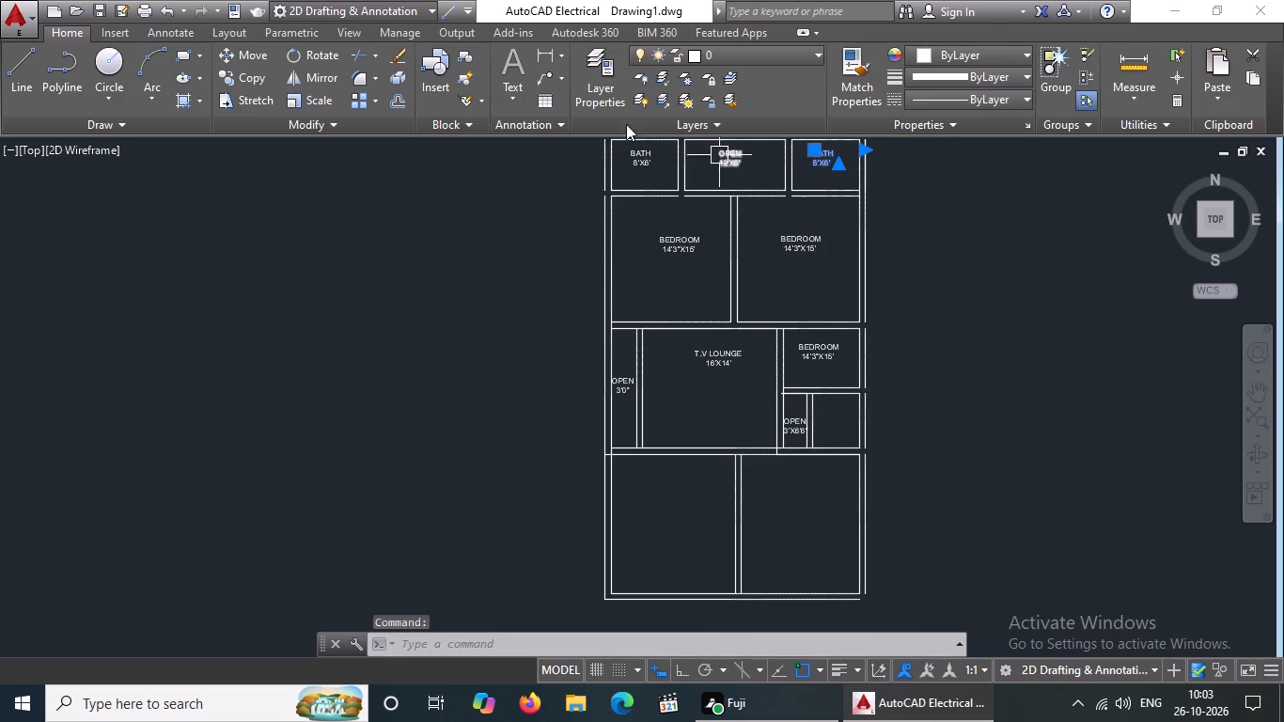
left_click(244, 77)
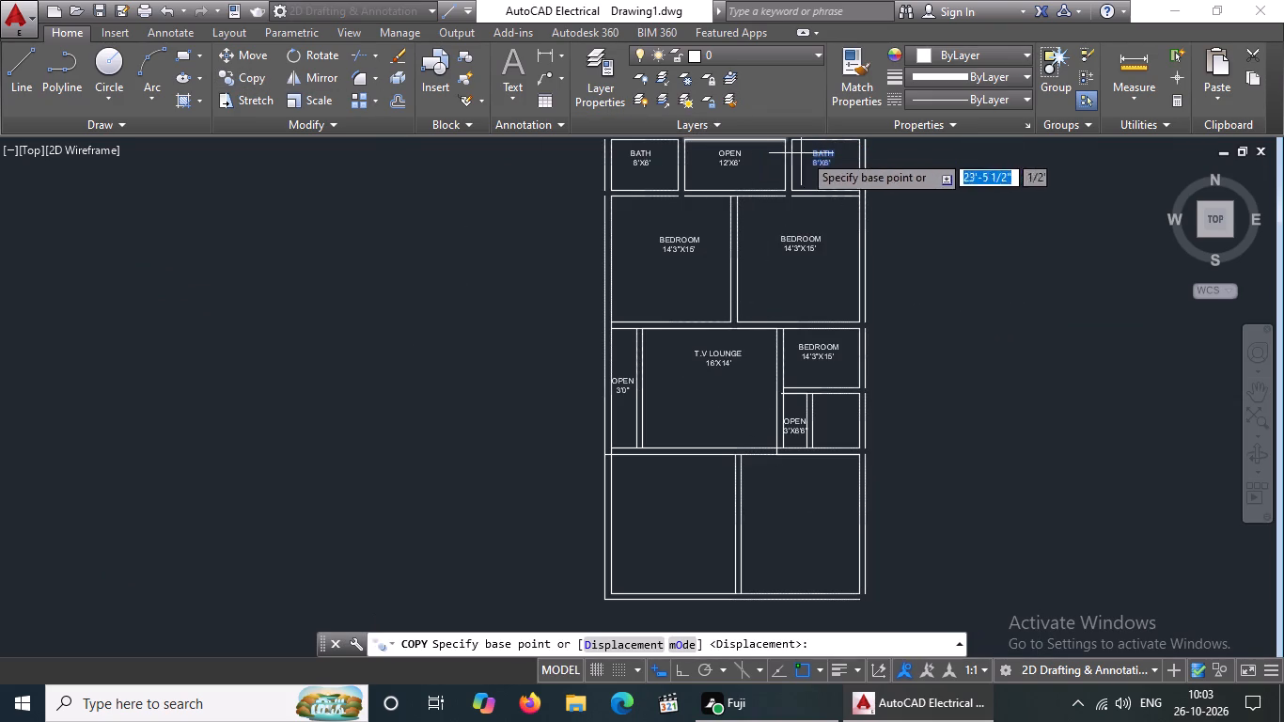
left_click(826, 159)
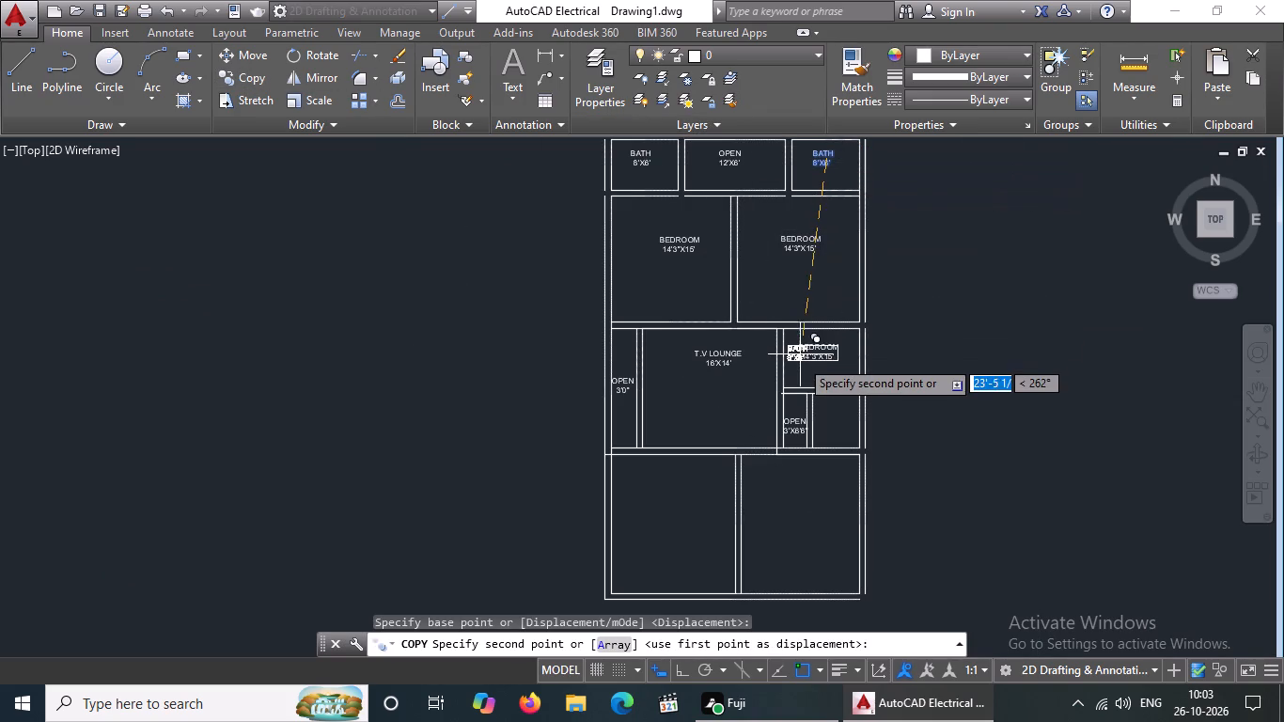
scroll(828, 420, "up", 3)
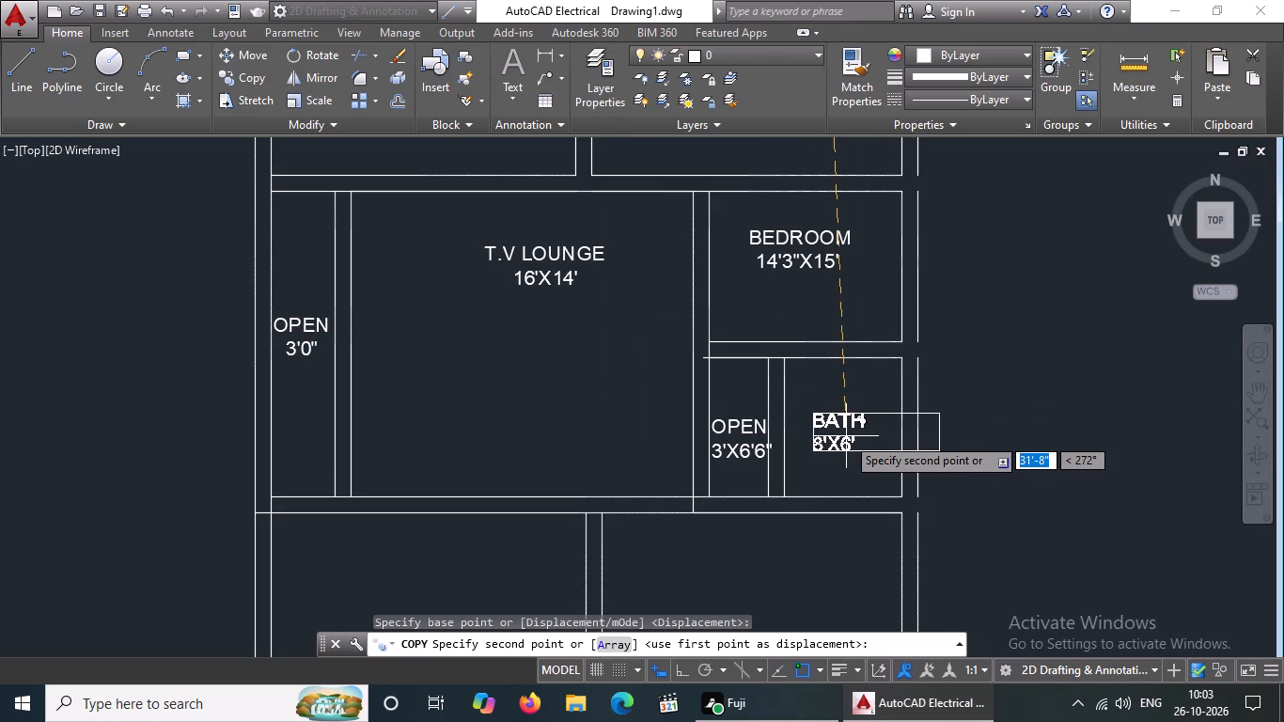
left_click(848, 436)
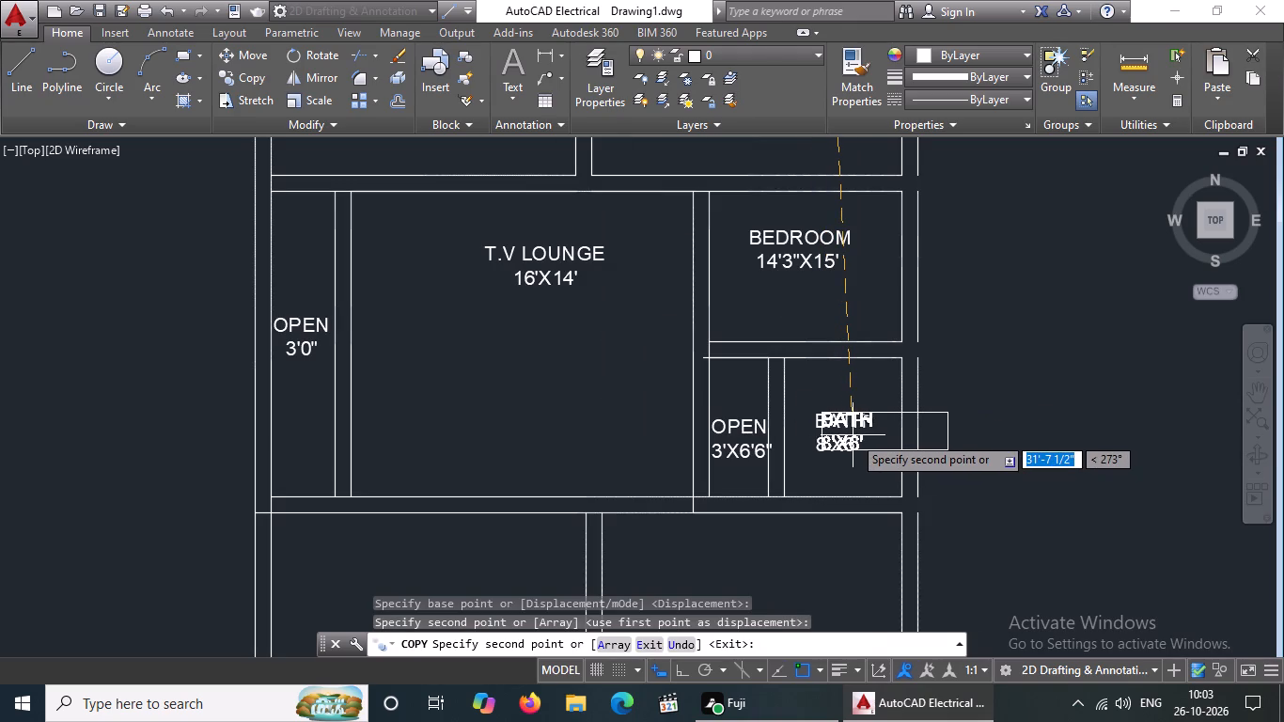
key("Escape")
Change the copied BATH label's size line to 5'6"X6'6" and indent the name by two spaces to centre it above.
double_click(852, 443)
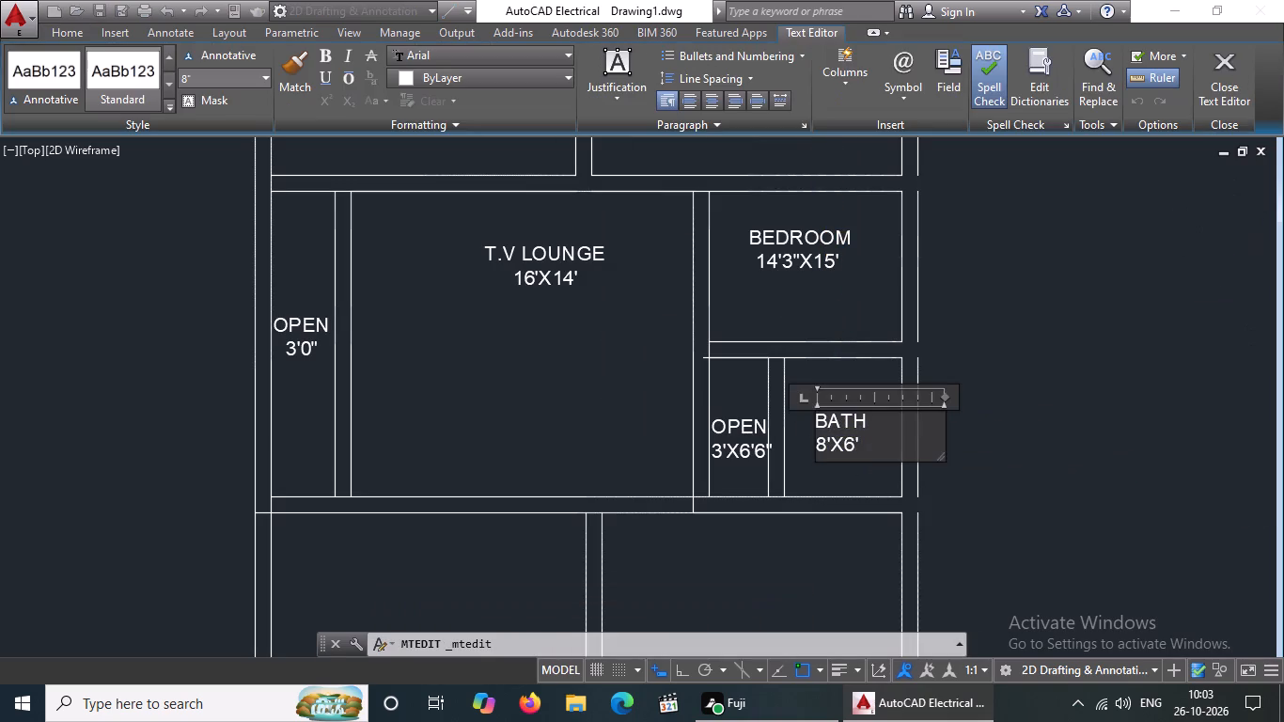
left_click(873, 444)
key("BackSpace")
key("BackSpace")
key("BackSpace")
key("BackSpace")
key("BackSpace")
type("5'6")
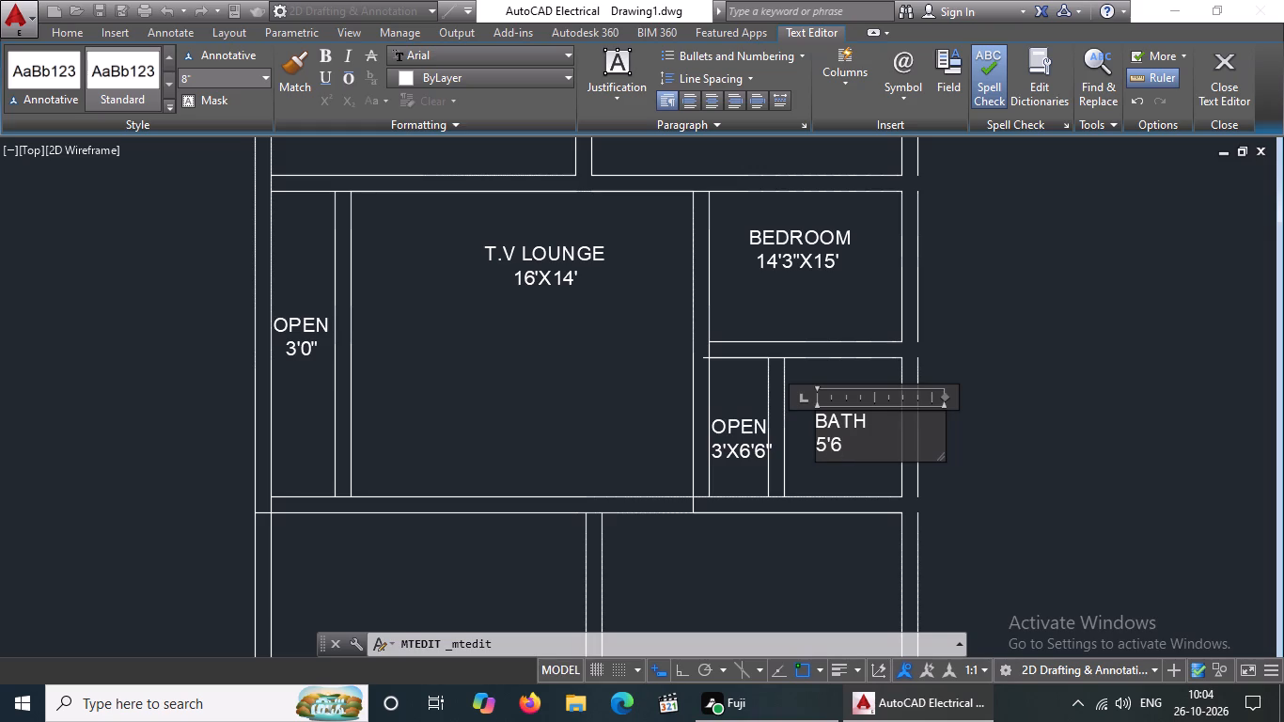
key("shift+quotedbl")
key("x")
type("6'6\"")
left_click(817, 418)
key("space")
key("space")
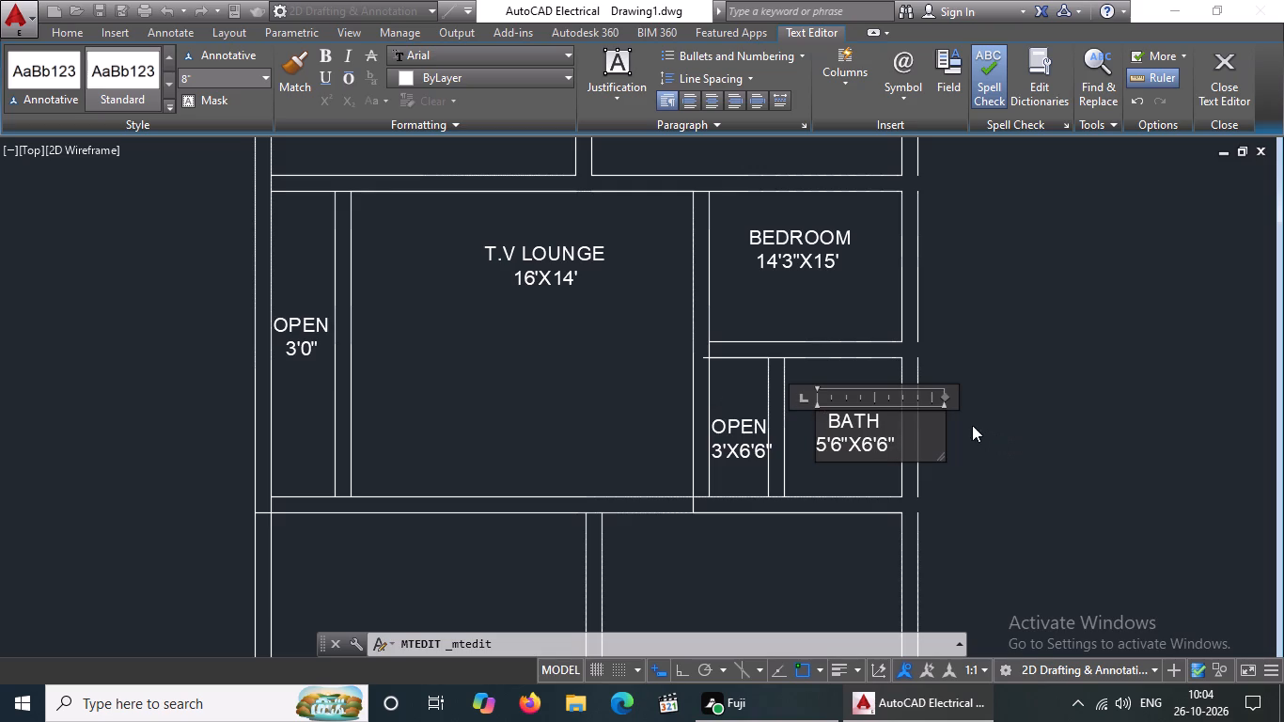
left_click(977, 422)
left_click(806, 445)
left_click(838, 436)
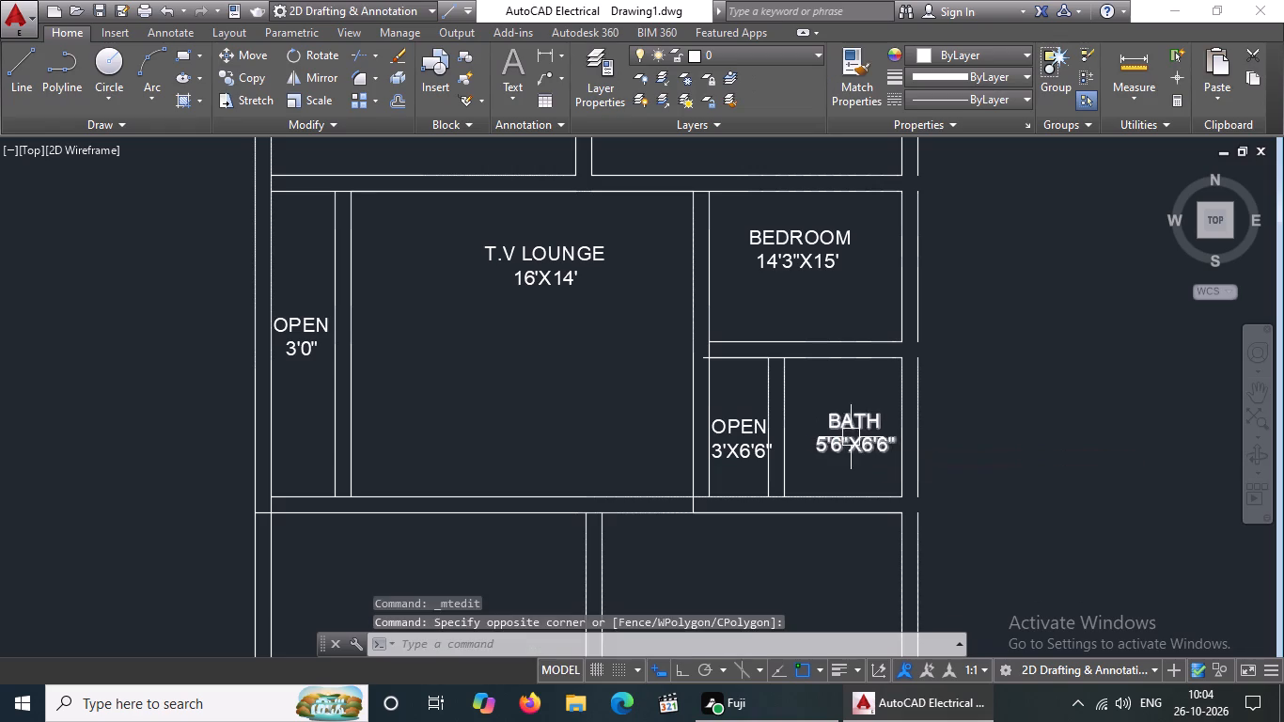
Reduce the indent of the BATH name by one space in the 5'6"X6'6" label.
double_click(853, 437)
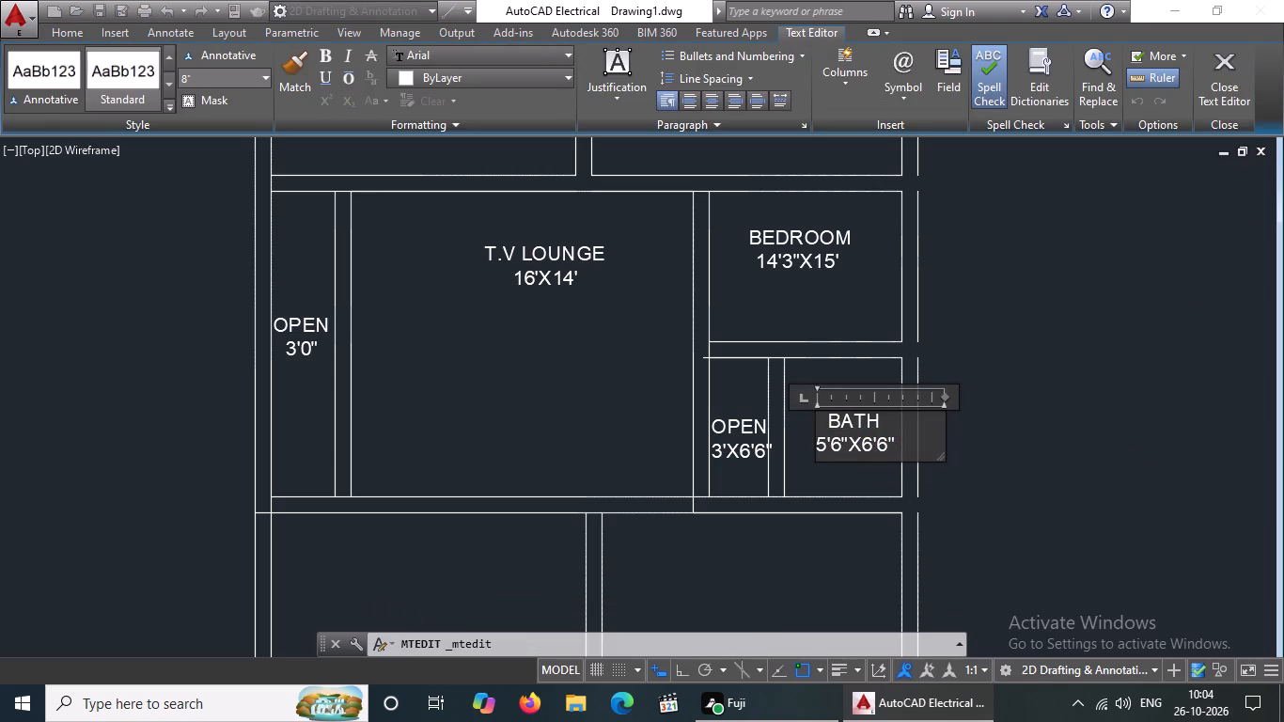
left_click(827, 418)
key("BackSpace")
left_click(981, 409)
Copy the T.V LOUNGE label about 21'-8" down into the lower-right room of the plan.
scroll(752, 408, "down", 3)
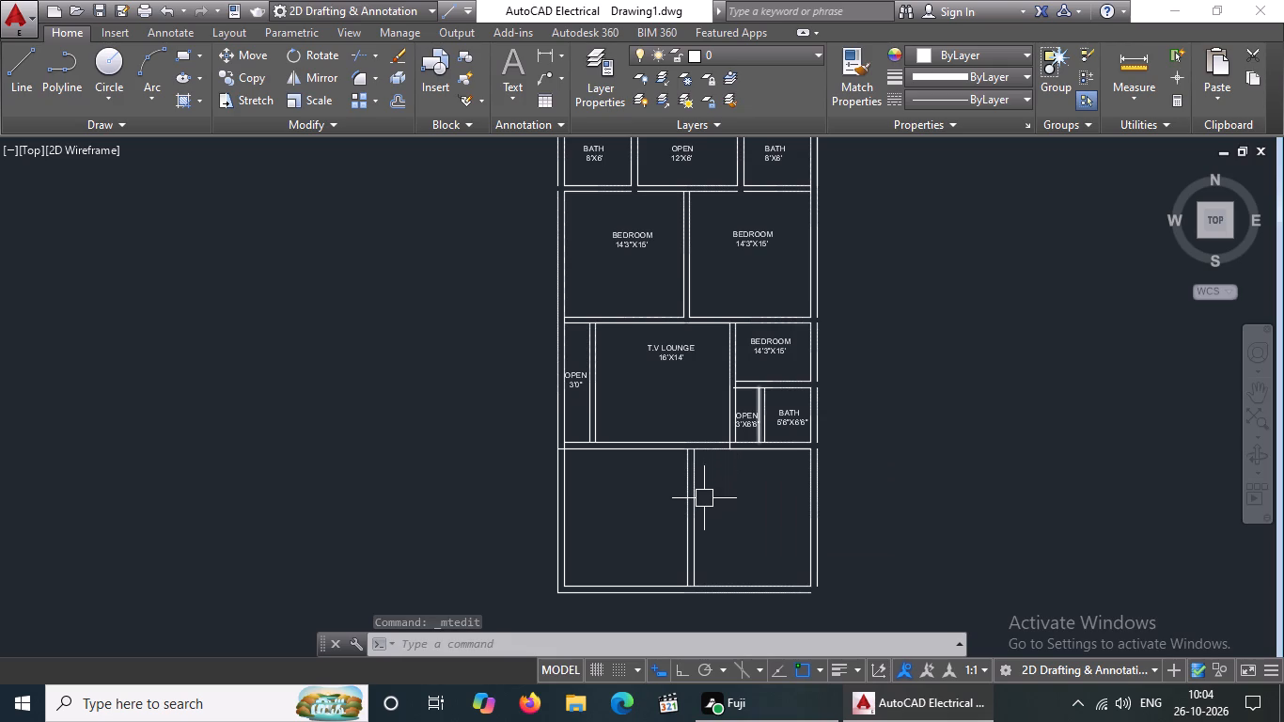
middle_click_drag(704, 503, 692, 467)
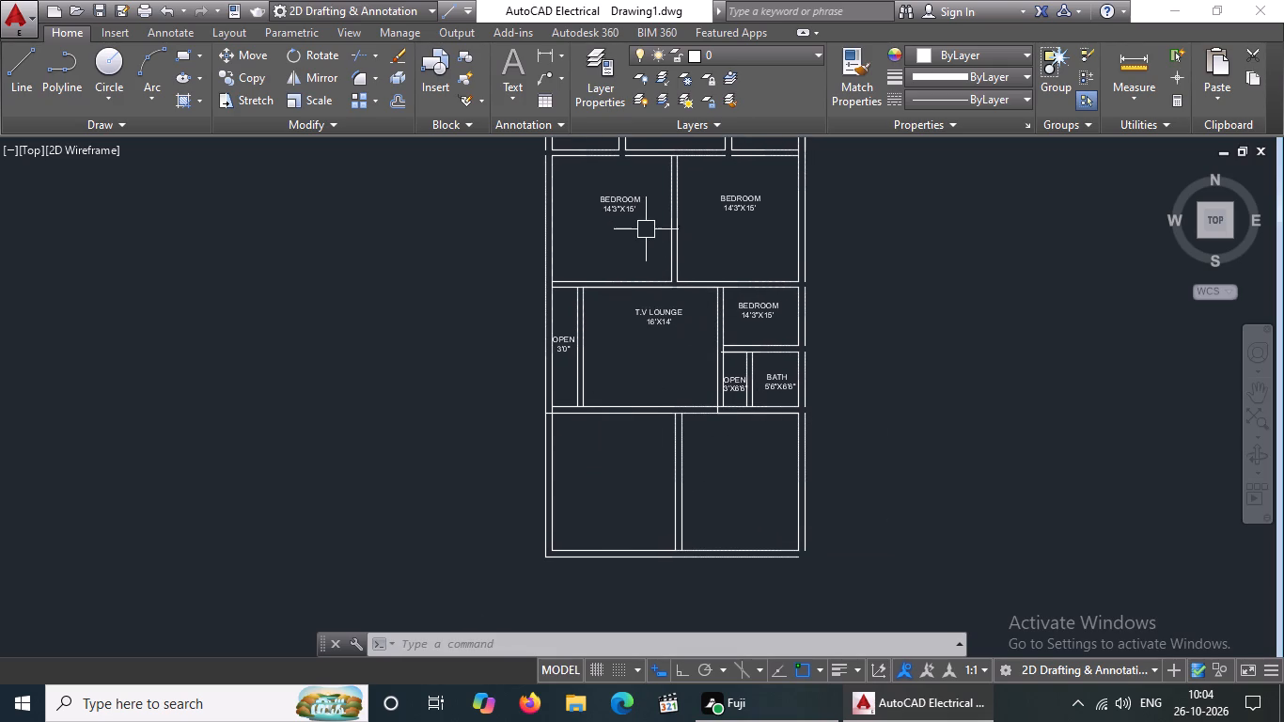
left_click(659, 319)
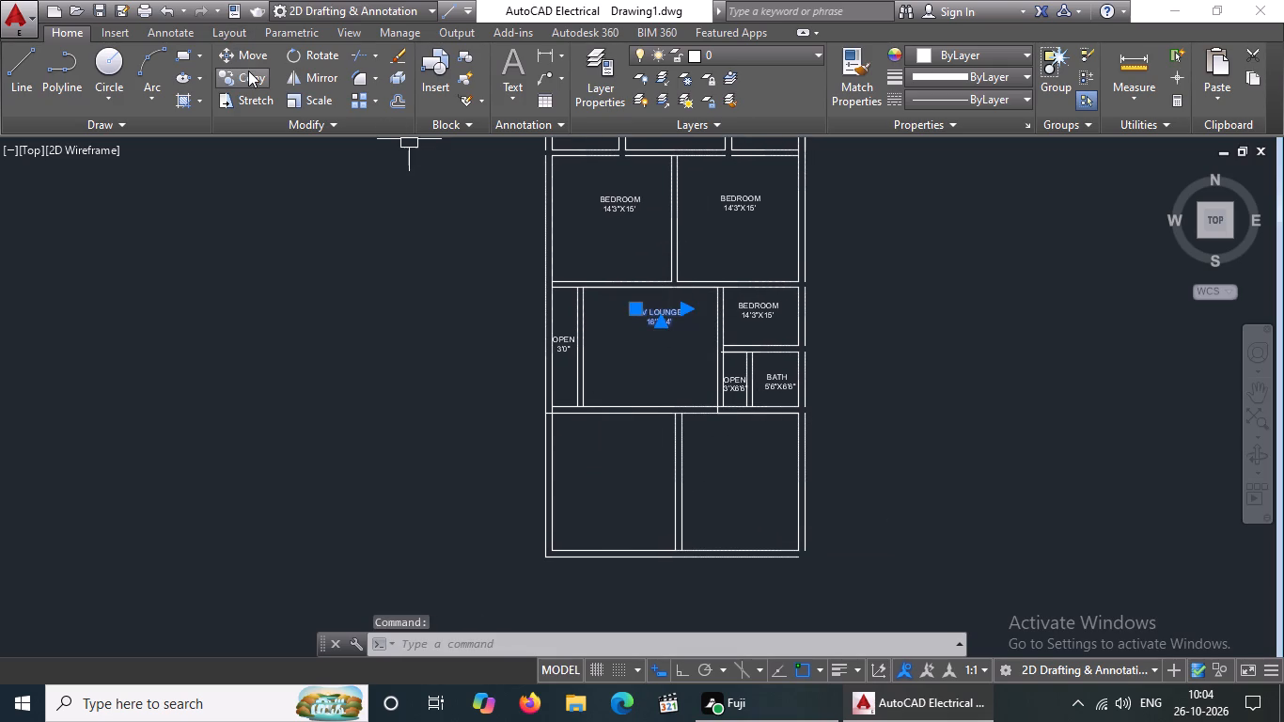
left_click(248, 80)
left_click(656, 317)
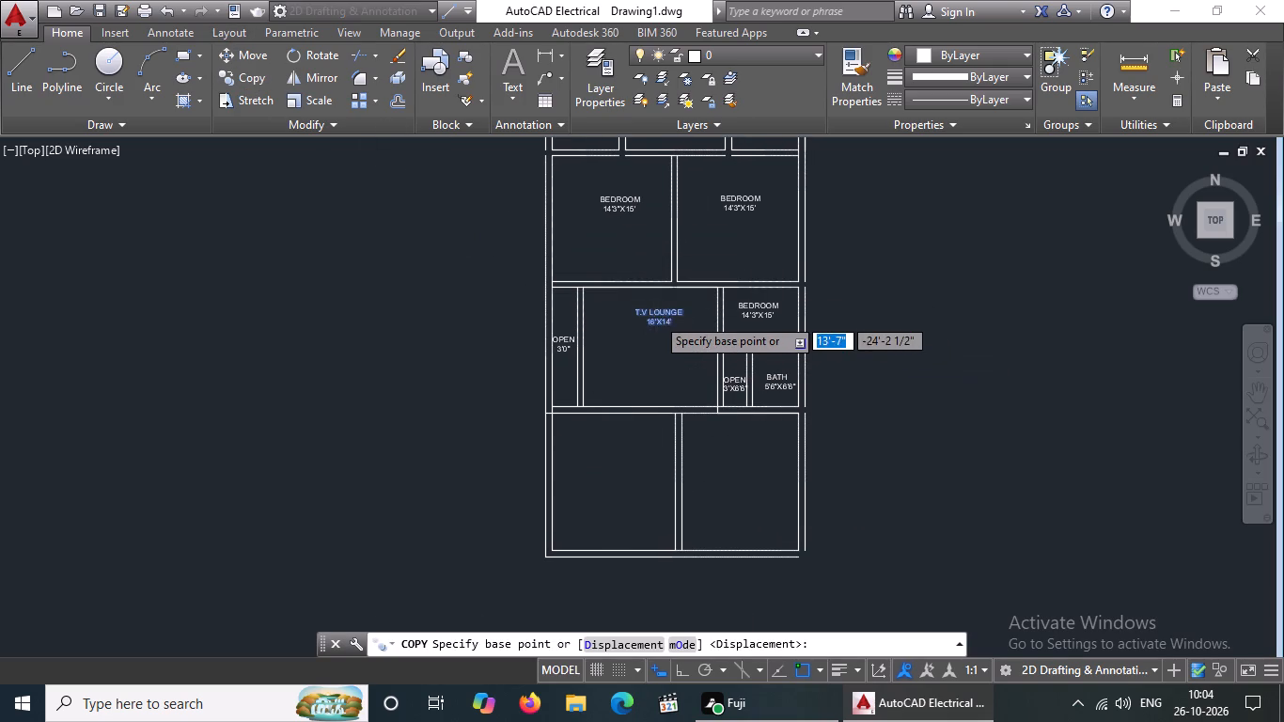
left_click(736, 479)
key("Escape")
Change the copied label in the lower-right room to DRAWING ROOM with the size 14'X16'6" on its own line.
double_click(738, 486)
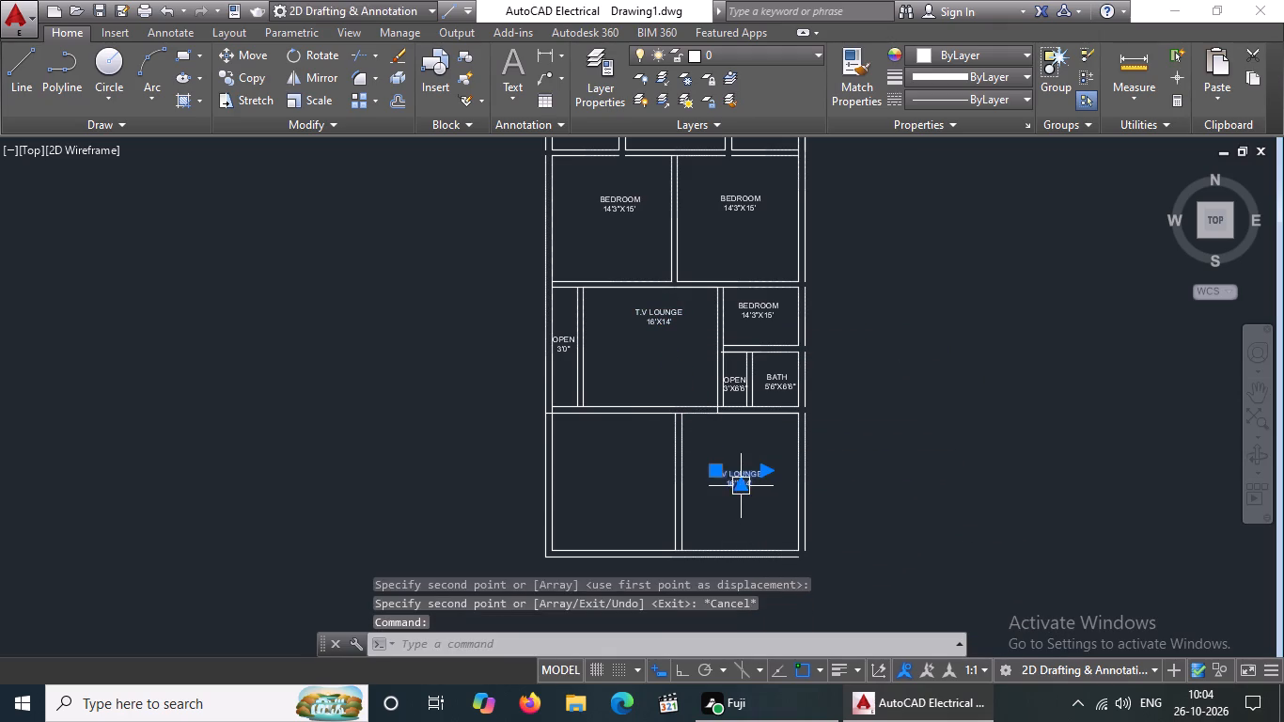
scroll(750, 483, "up", 2)
left_click(767, 485)
key("BackSpace")
key("BackSpace")
key("BackSpace")
key("BackSpace")
key("BackSpace")
key("BackSpace")
key("BackSpace")
key("BackSpace")
key("BackSpace")
key("BackSpace")
key("BackSpace")
key("BackSpace")
key("BackSpace")
key("BackSpace")
key("BackSpace")
key("BackSpace")
key("BackSpace")
key("BackSpace")
key("BackSpace")
key("BackSpace")
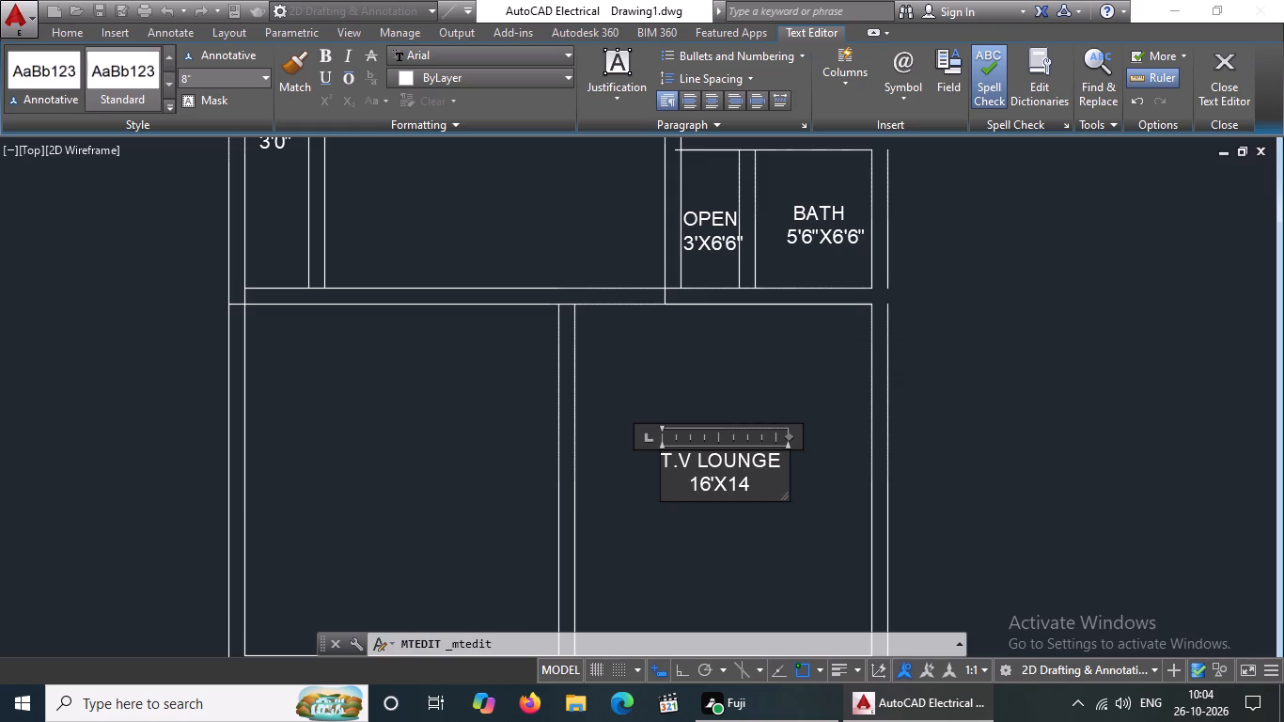
type("DRAWING")
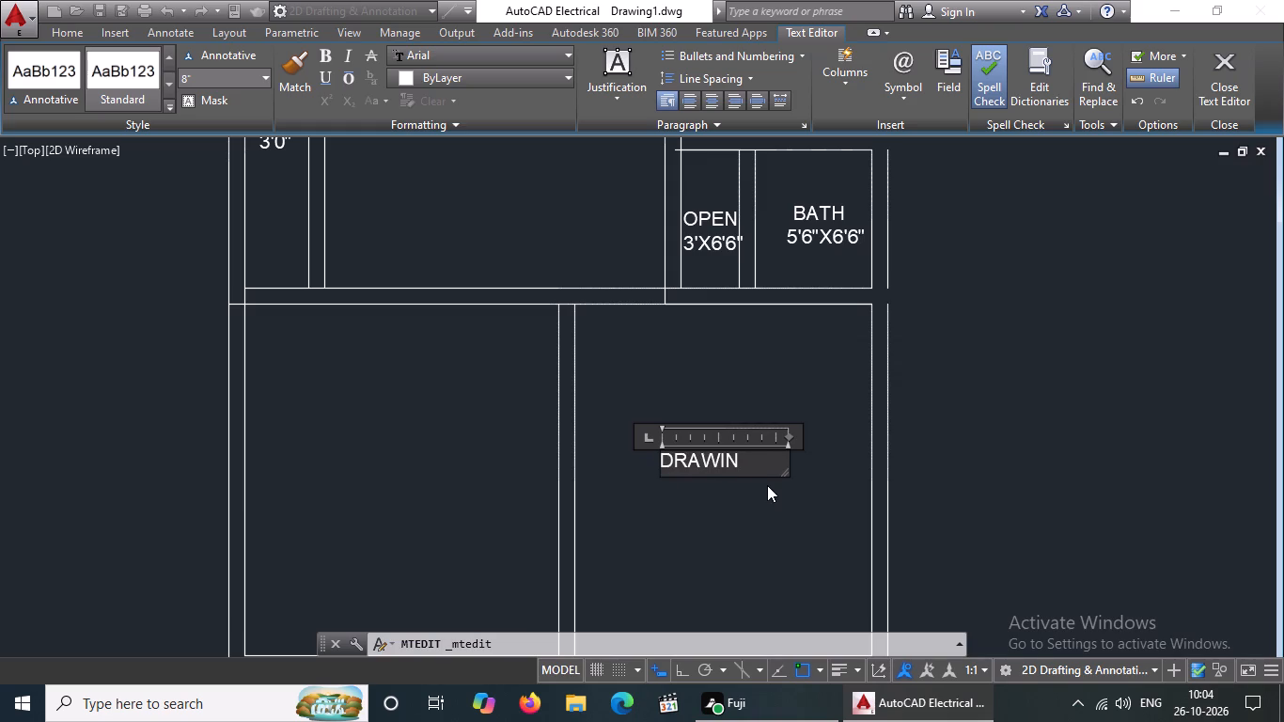
key("space")
type("ROOM")
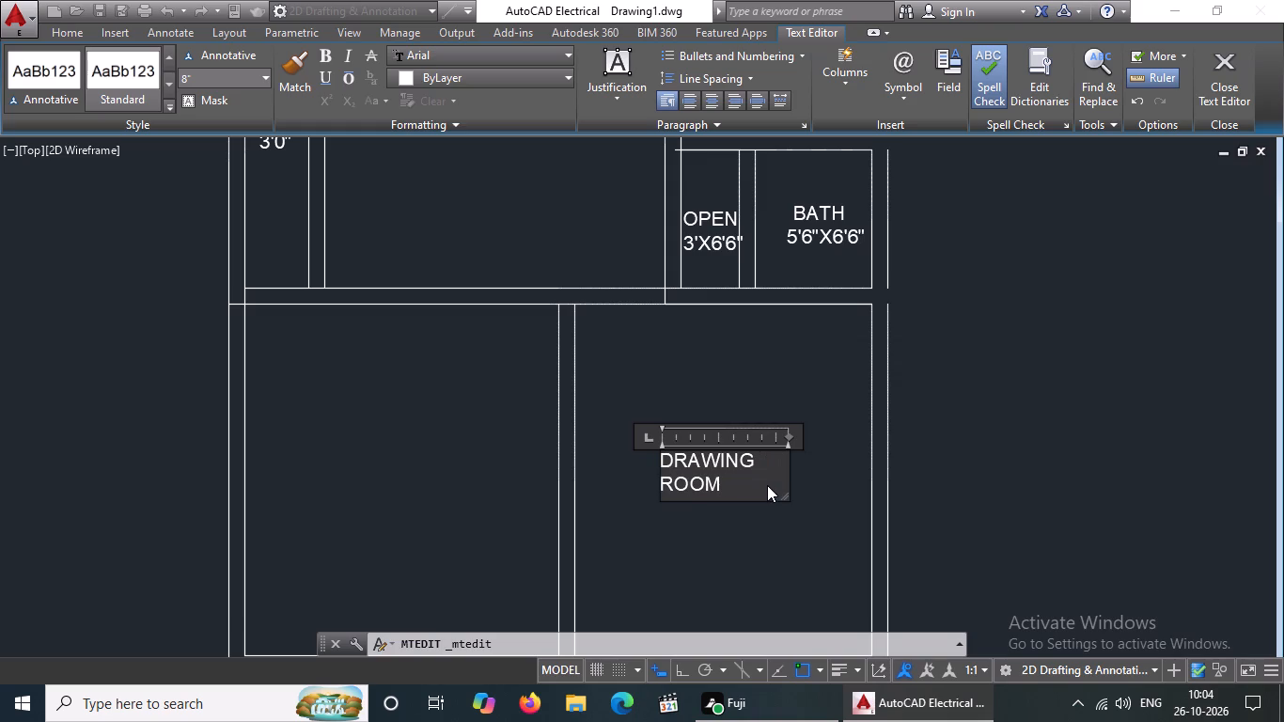
key("Return")
type("14'")
key("x")
key("1")
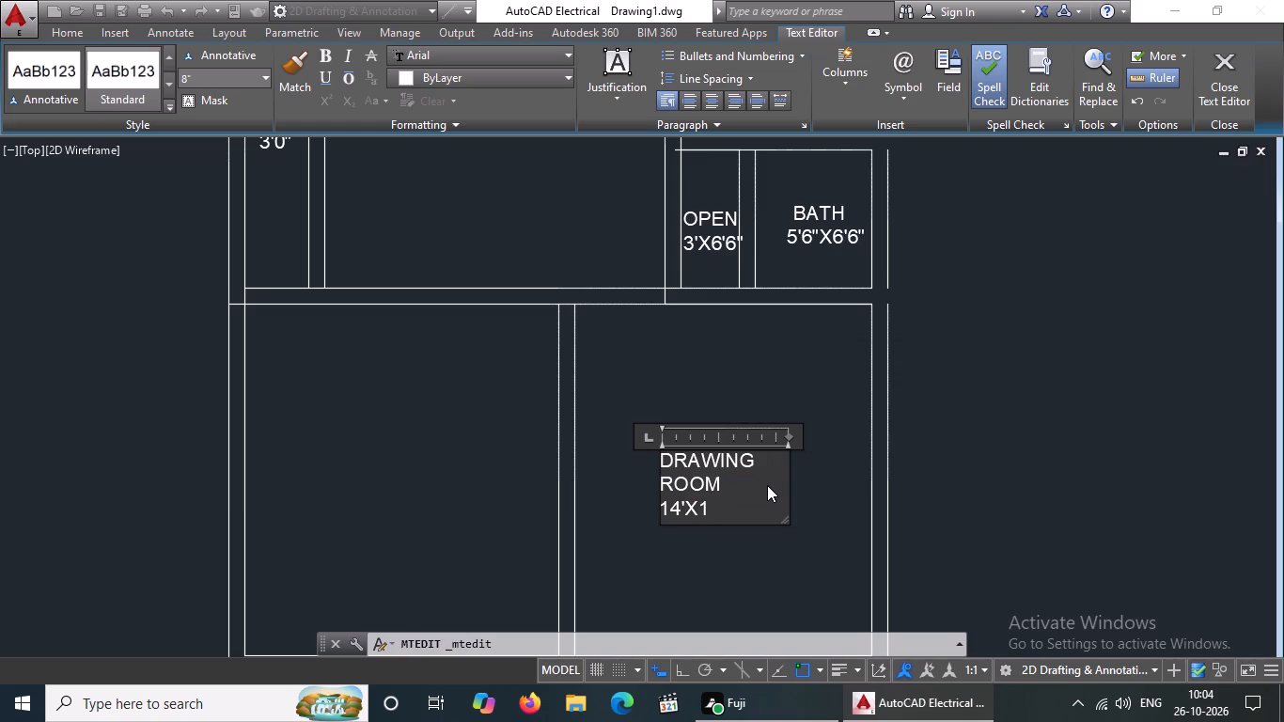
key("6")
type("'6\":")
scroll(767, 485, "up", 1)
key("BackSpace")
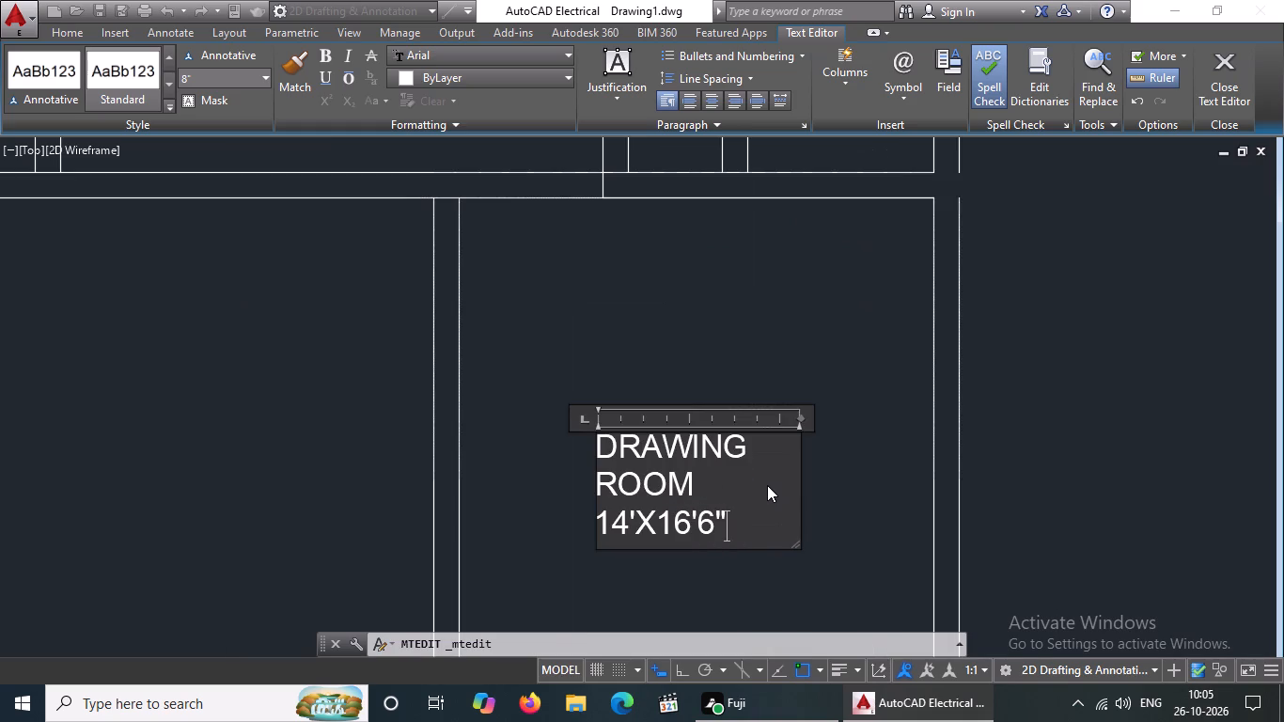
Try to indent the word ROOM by three spaces in the DRAWING ROOM label, and finish editing the label.
left_click(601, 483)
key("space")
key("space")
key("space")
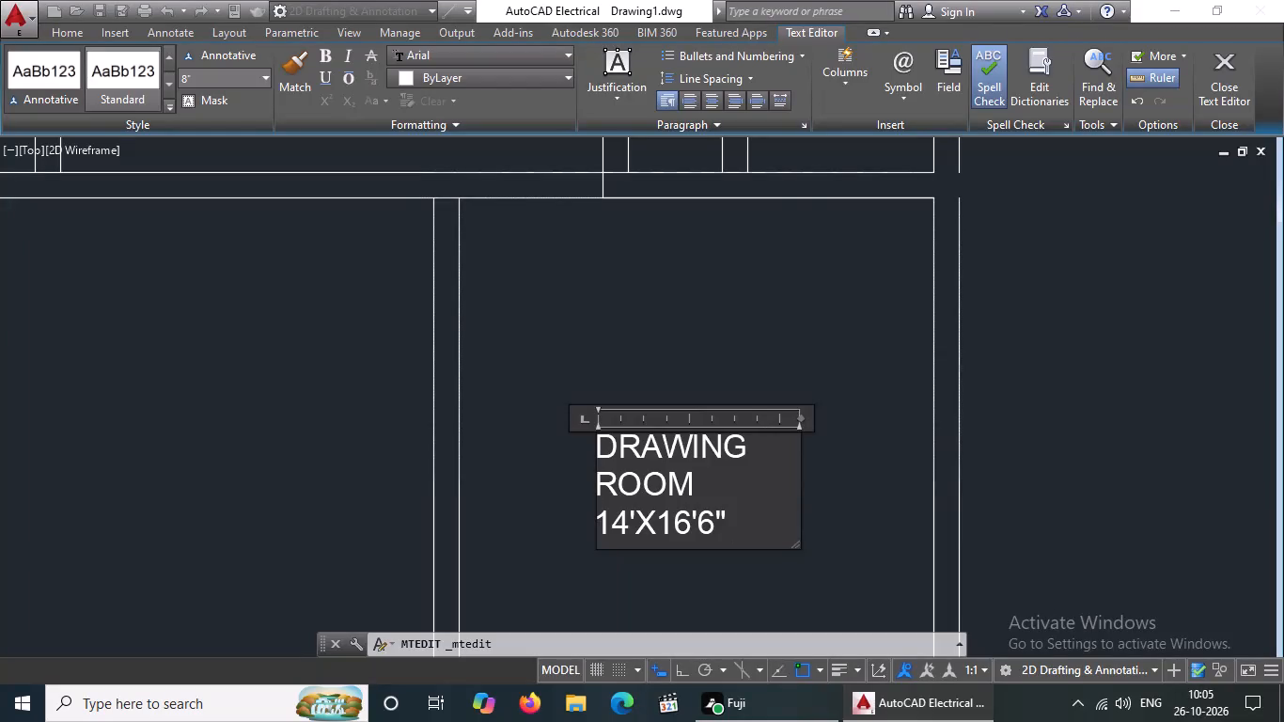
left_click(602, 488)
key("space")
key("space")
key("space")
left_click(810, 345)
Examine the room labels and wall layout across the whole floor plan.
scroll(741, 468, "down", 5)
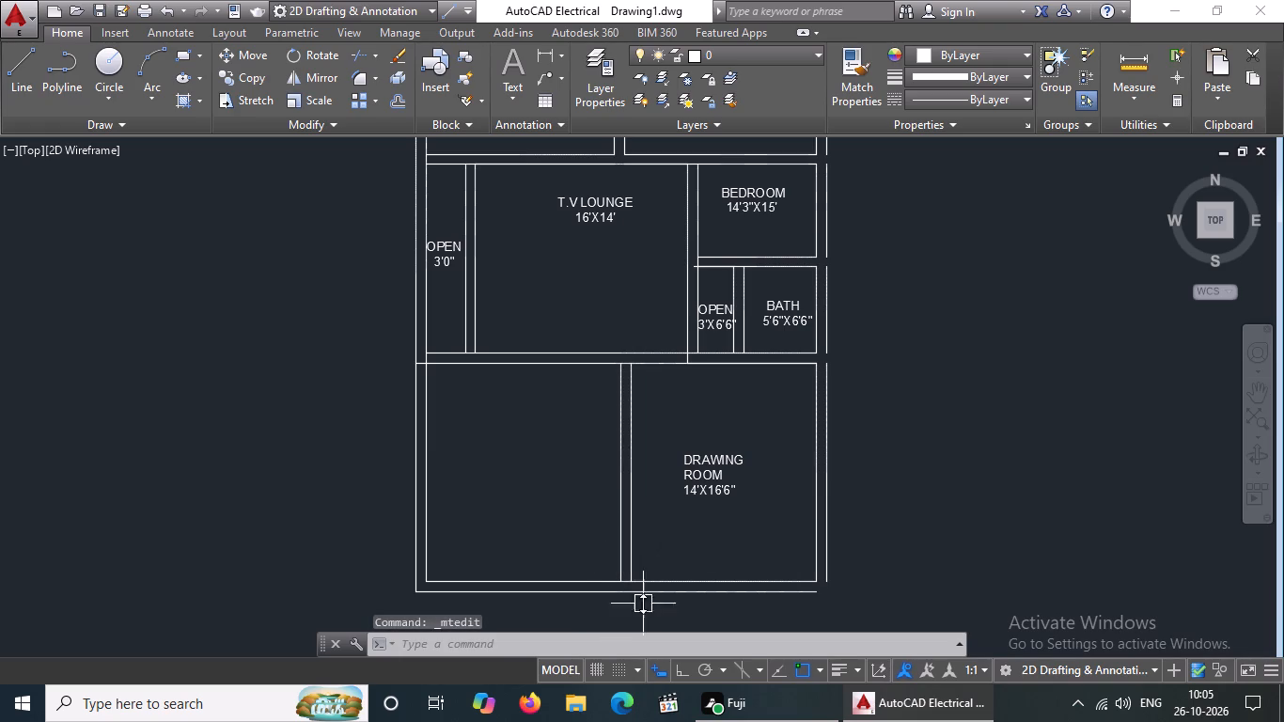
middle_click_drag(792, 558, 805, 487)
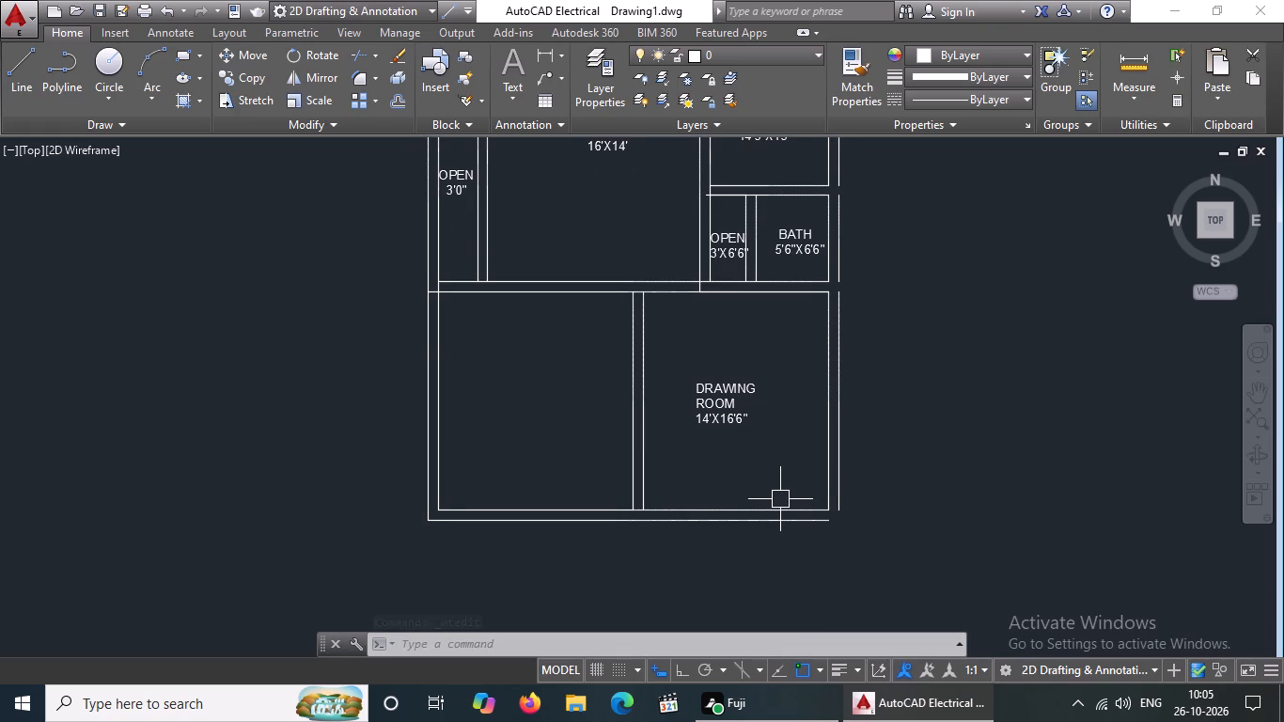
middle_click_drag(780, 499, 789, 557)
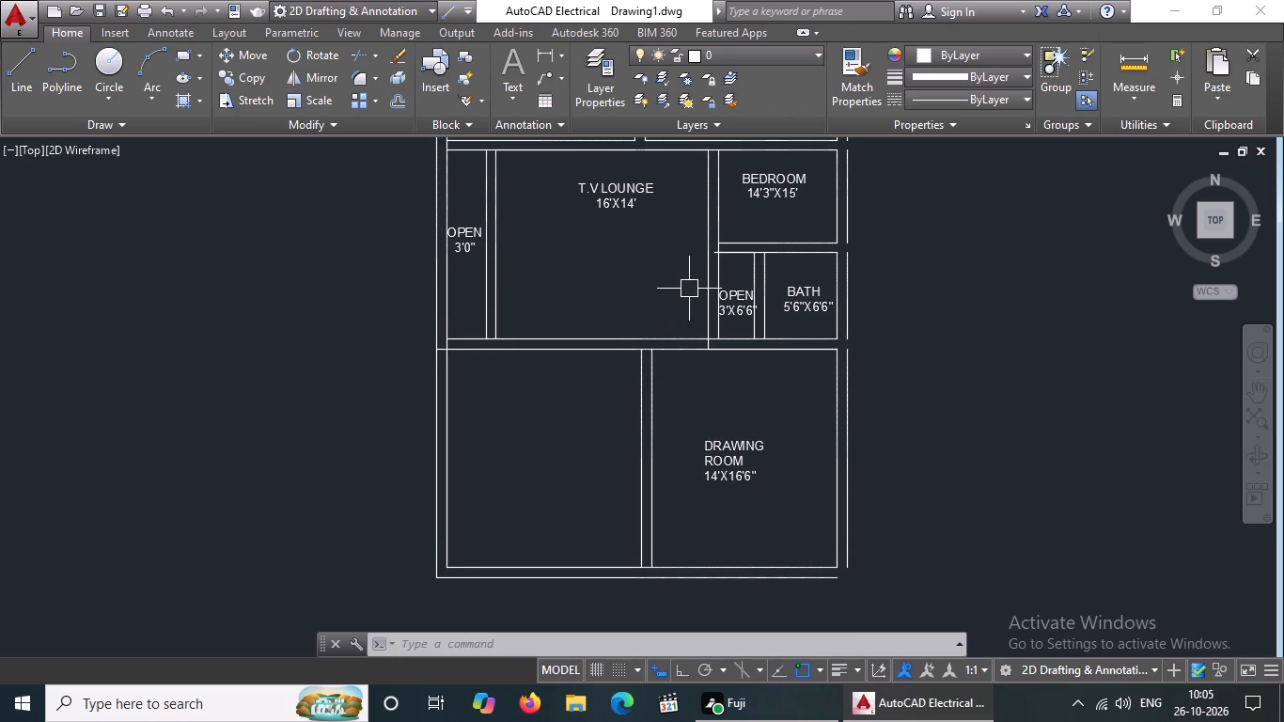
middle_click_drag(691, 305, 682, 390)
scroll(682, 390, "up", 2)
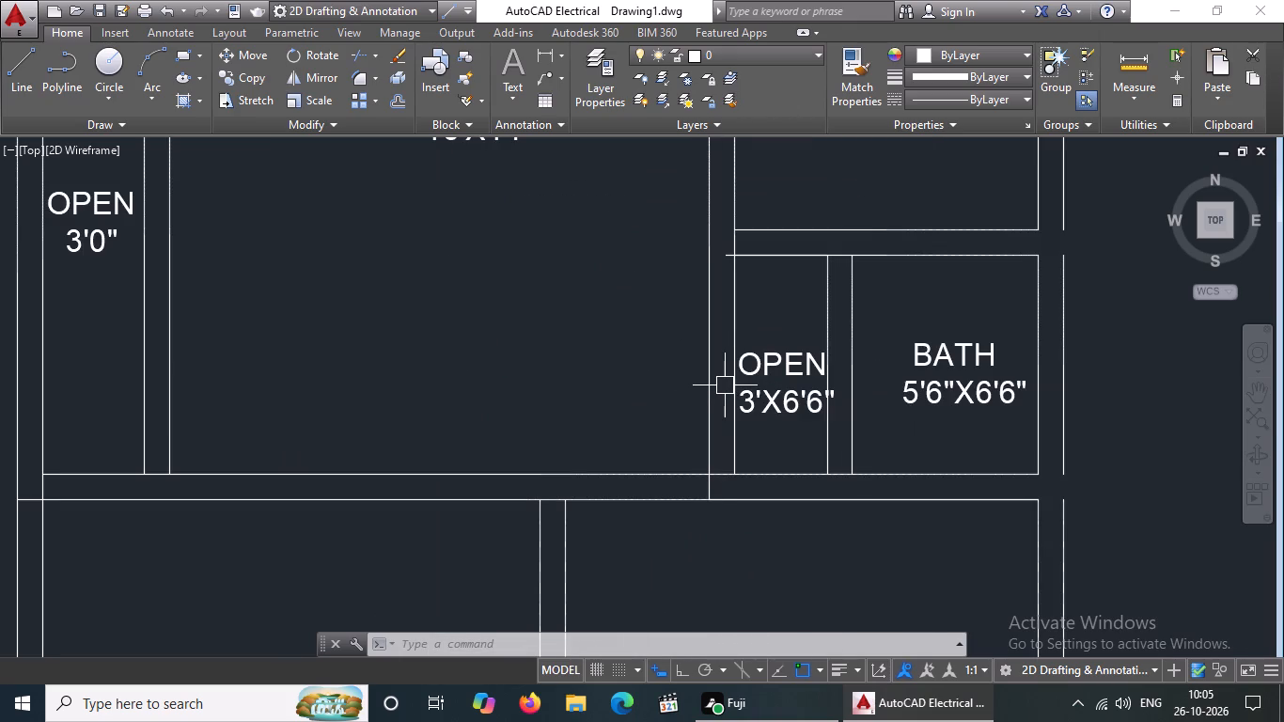
scroll(725, 387, "down", 3)
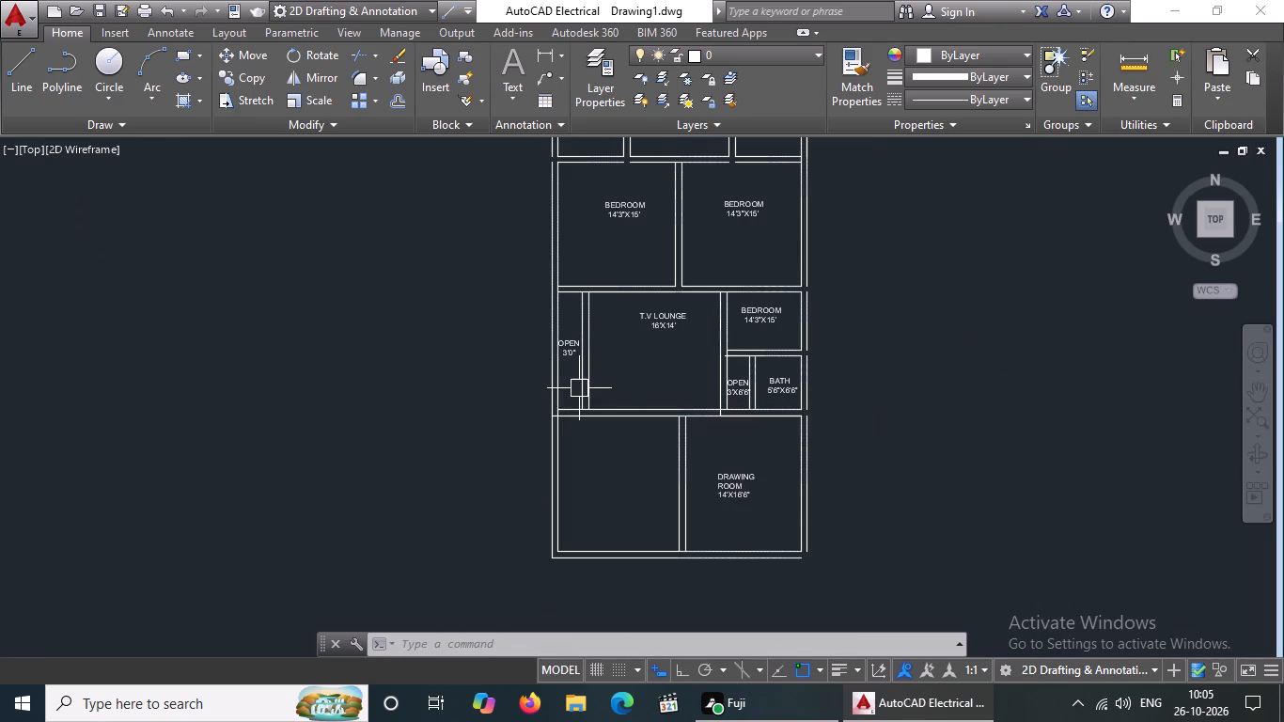
middle_click_drag(579, 388, 567, 461)
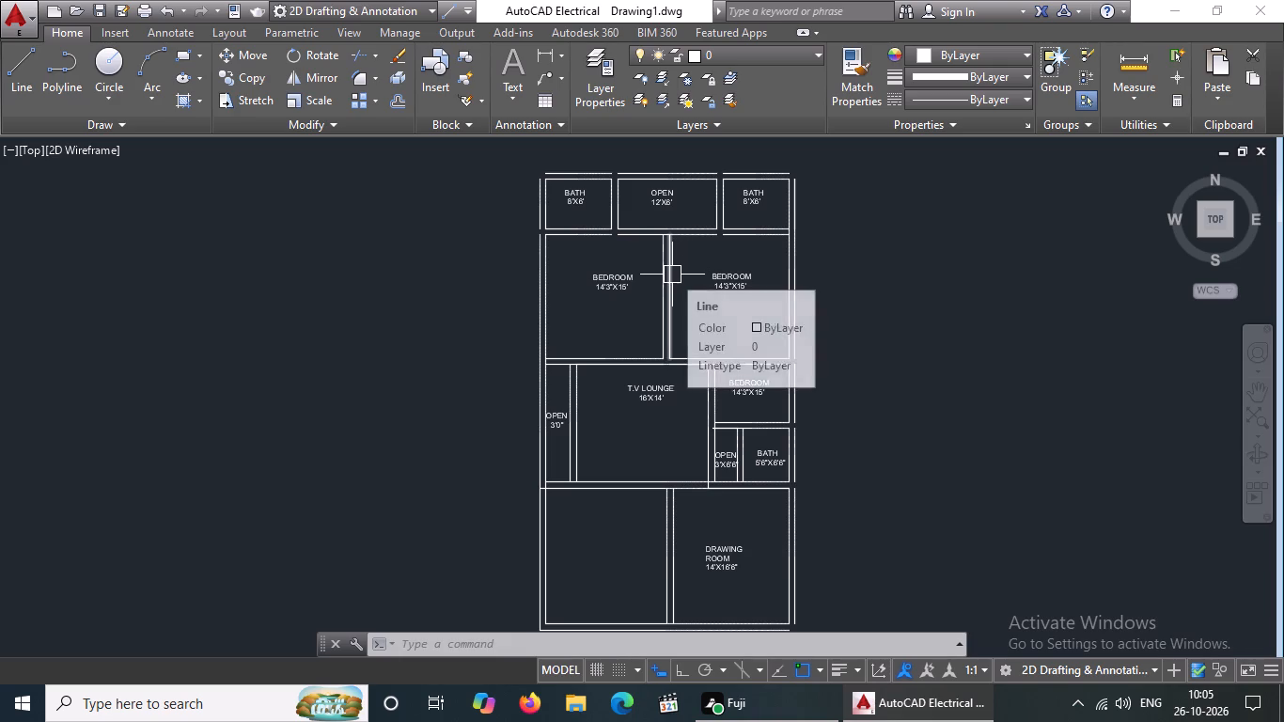
scroll(650, 288, "down", 4)
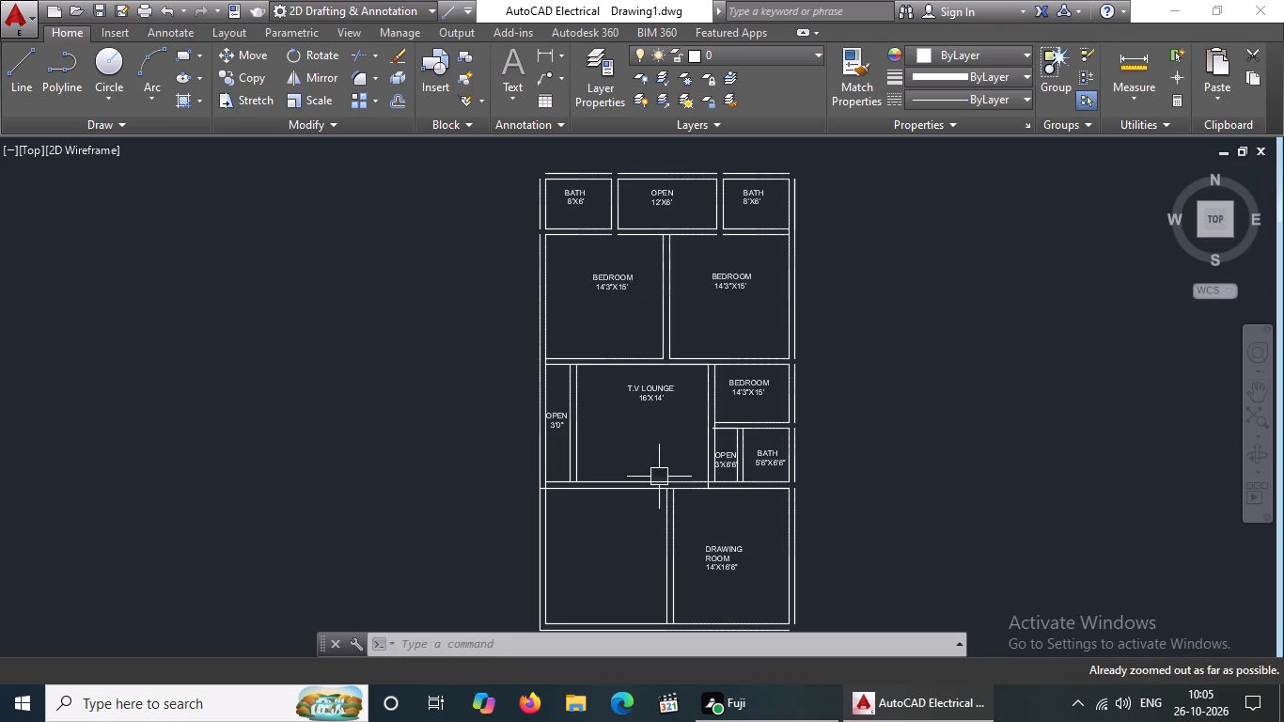
middle_click_drag(684, 447, 706, 343)
scroll(705, 362, "up", 1)
scroll(694, 410, "down", 2)
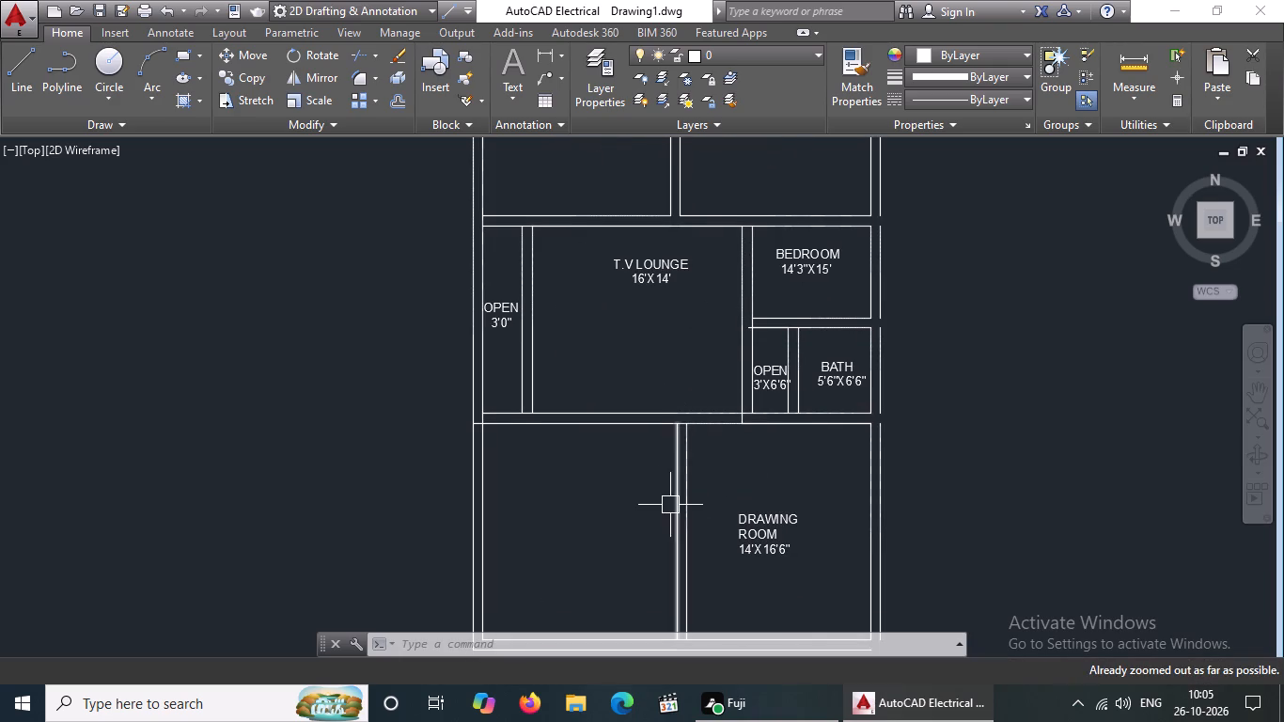
Copy the DRAWING ROOM label about 12'-3" across into the empty lower-left room.
middle_click_drag(670, 504, 687, 379)
left_click(766, 414)
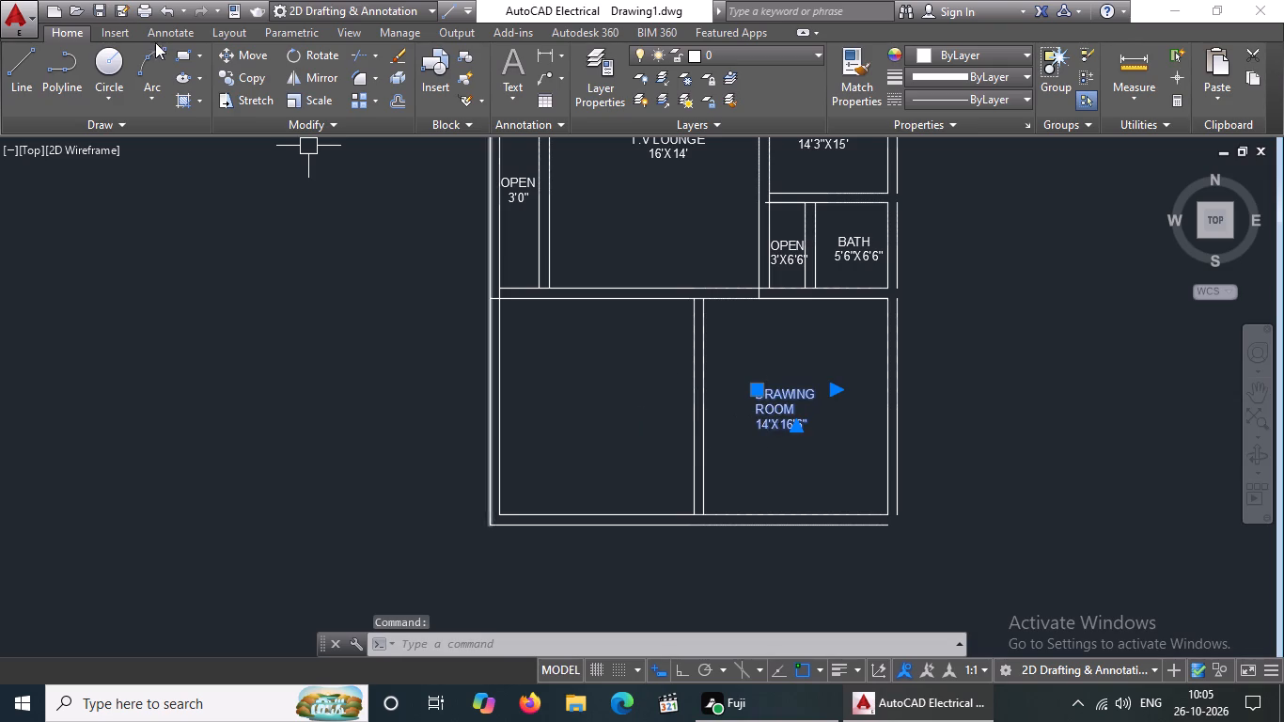
left_click(247, 75)
left_click(775, 399)
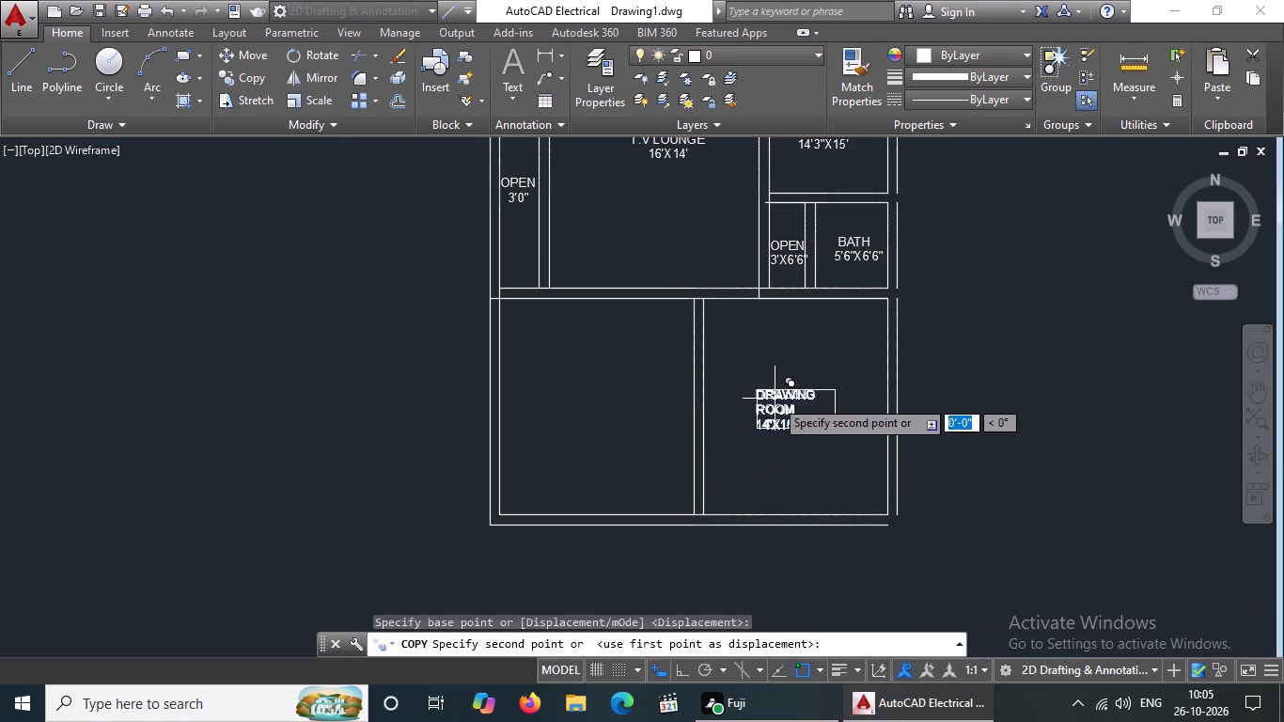
left_click(614, 393)
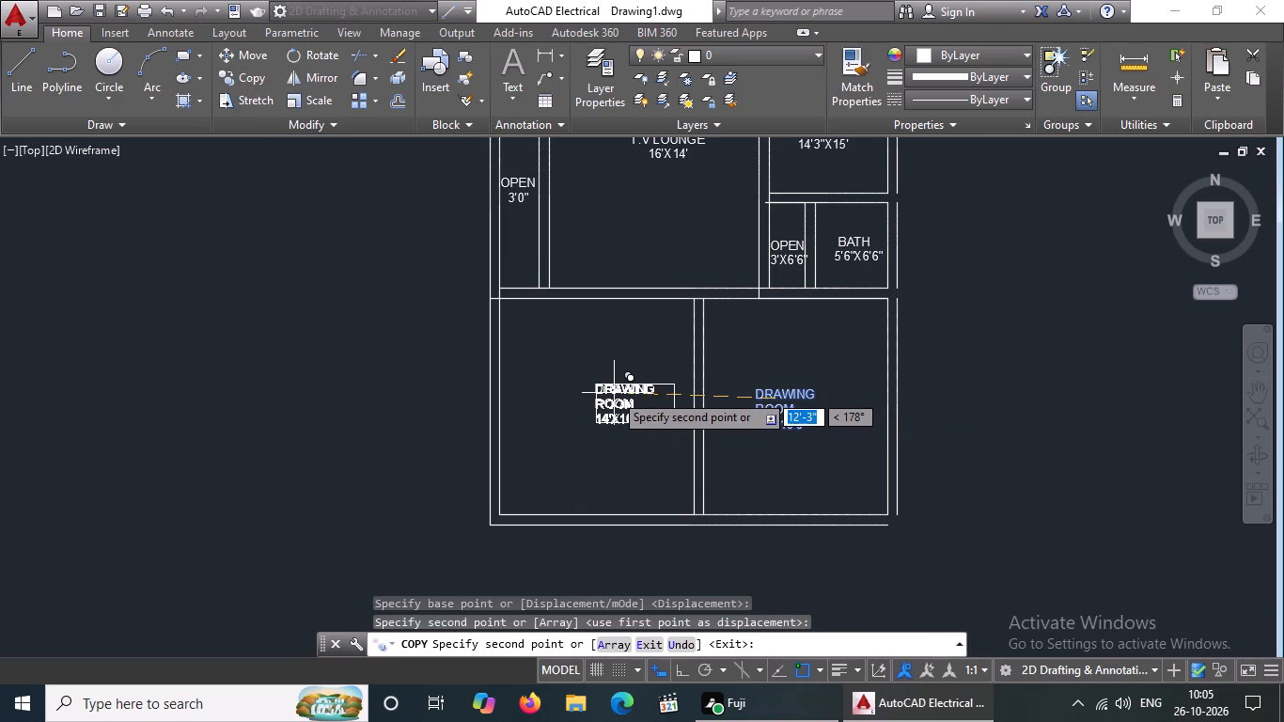
key("Escape")
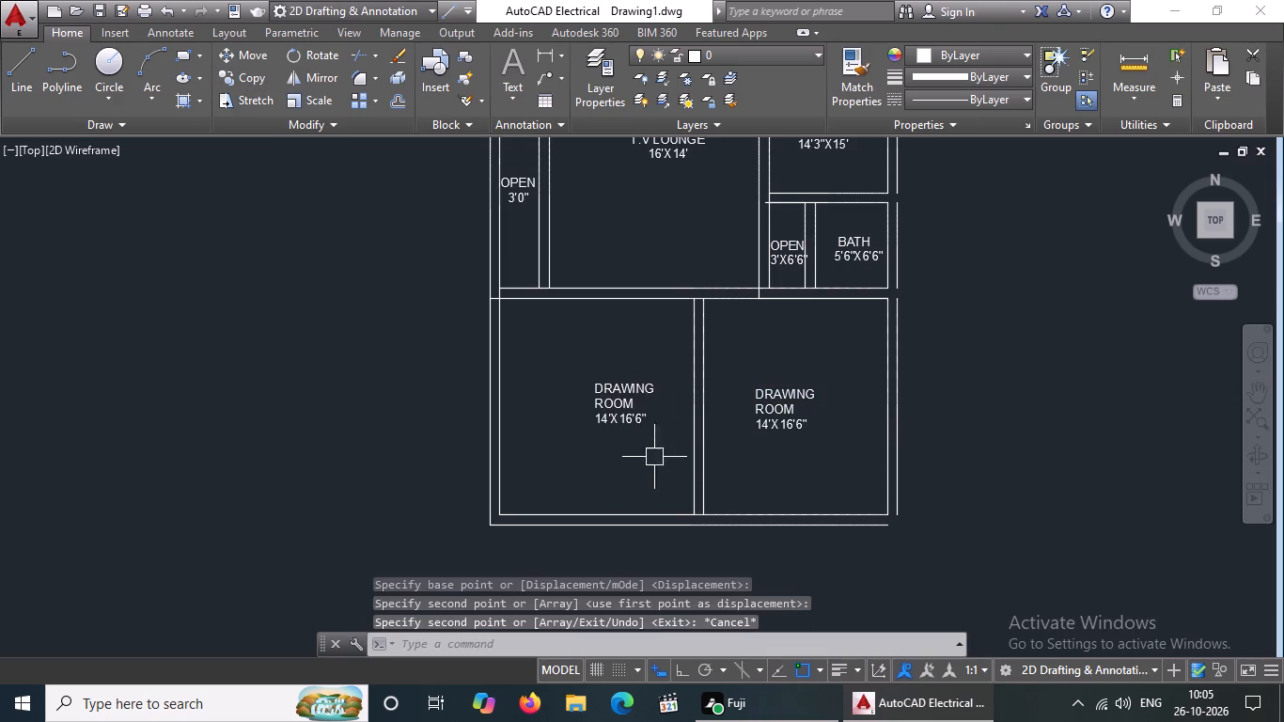
Replace the text of the copied label in the lower-left room with CAR PORCH.
double_click(640, 422)
left_click(657, 417)
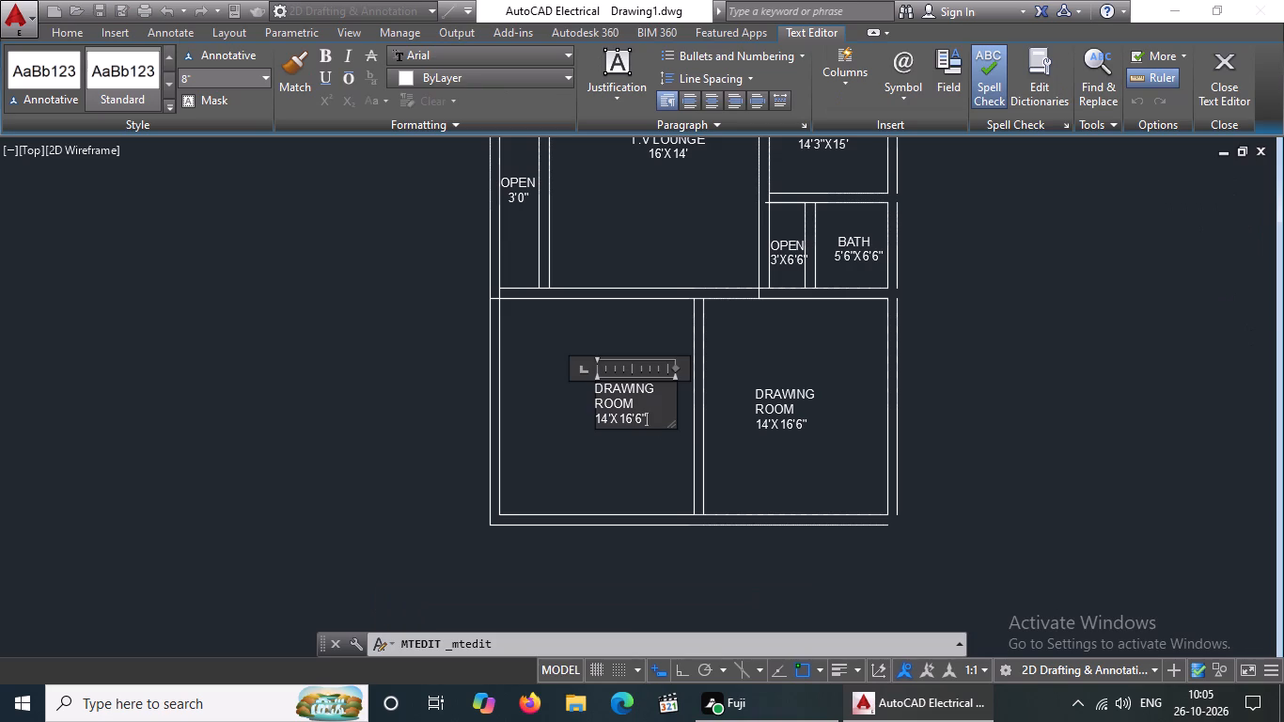
key("BackSpace")
key("BackSpace")
key("BackSpace")
key("BackSpace")
key("BackSpace")
key("BackSpace")
key("BackSpace")
key("BackSpace")
key("BackSpace")
key("BackSpace")
key("BackSpace")
key("BackSpace")
key("BackSpace")
key("BackSpace")
key("BackSpace")
key("BackSpace")
key("BackSpace")
key("BackSpace")
key("BackSpace")
key("BackSpace")
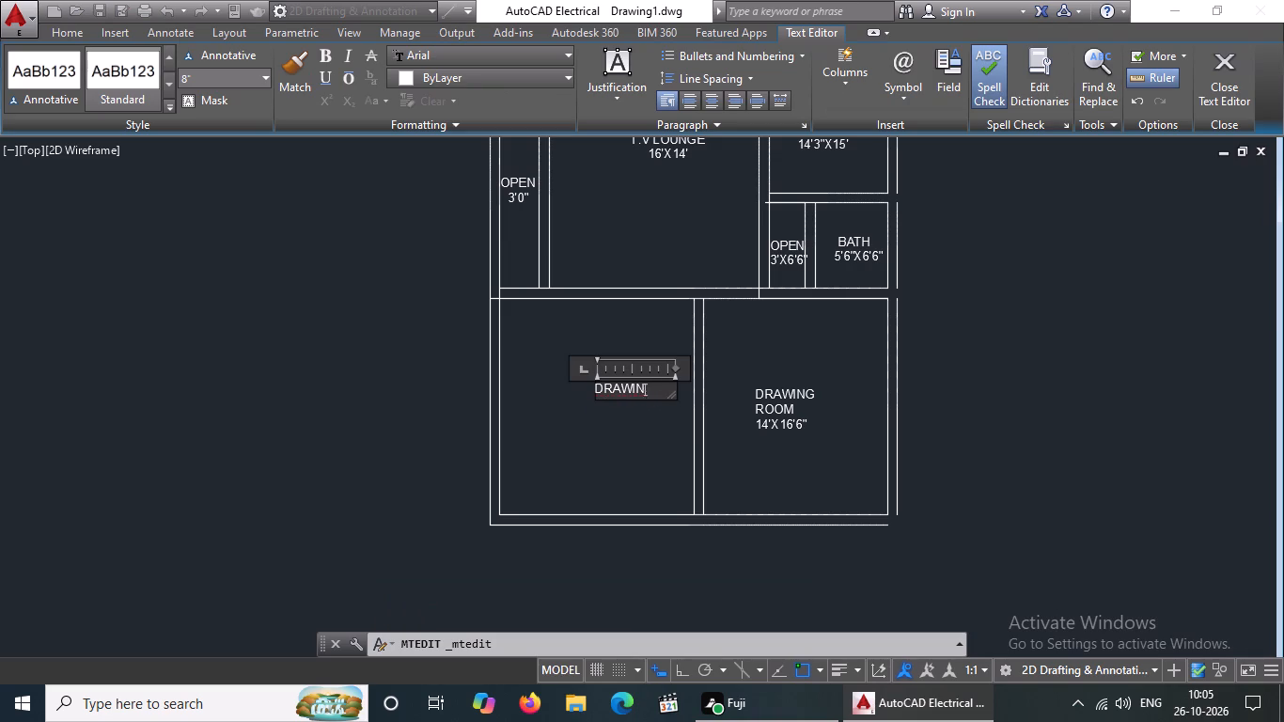
key("c")
type("AR")
key("space")
type("PORC")
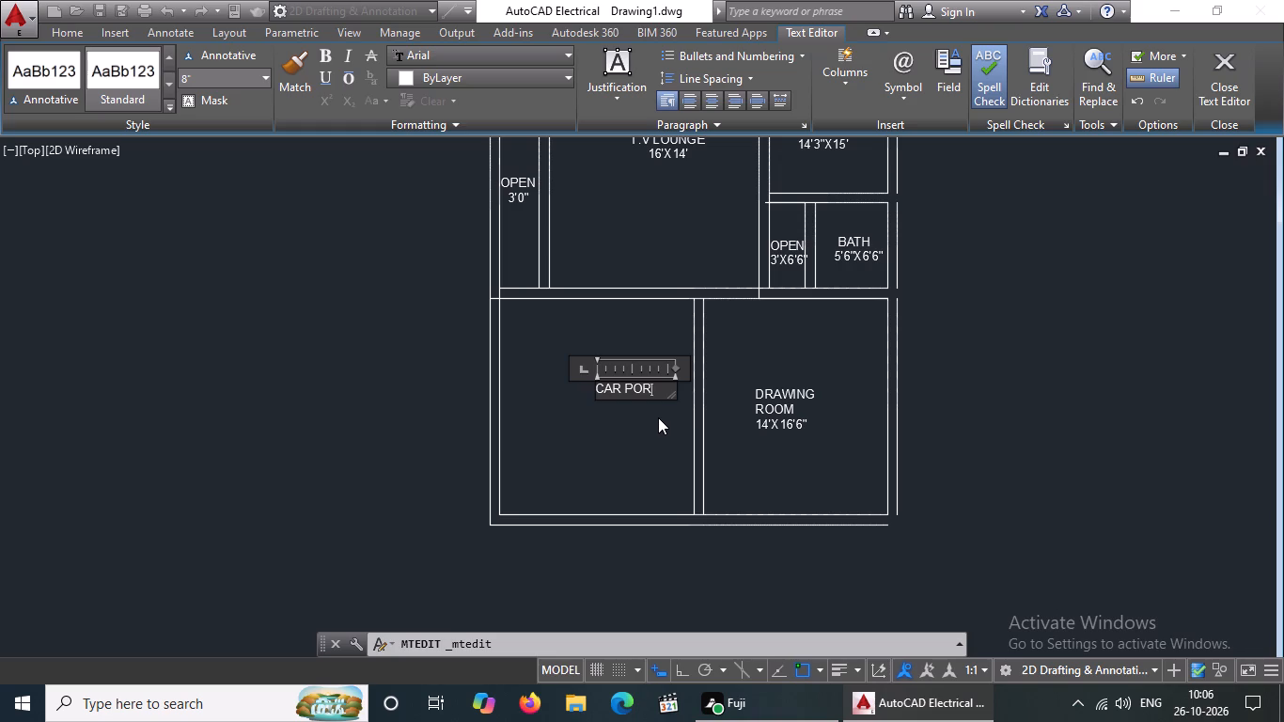
key("h")
key("Return")
Add the size 17'6"X16'5" on the line below CAR PORCH, indent it by one space, and finish editing the label.
type("17'")
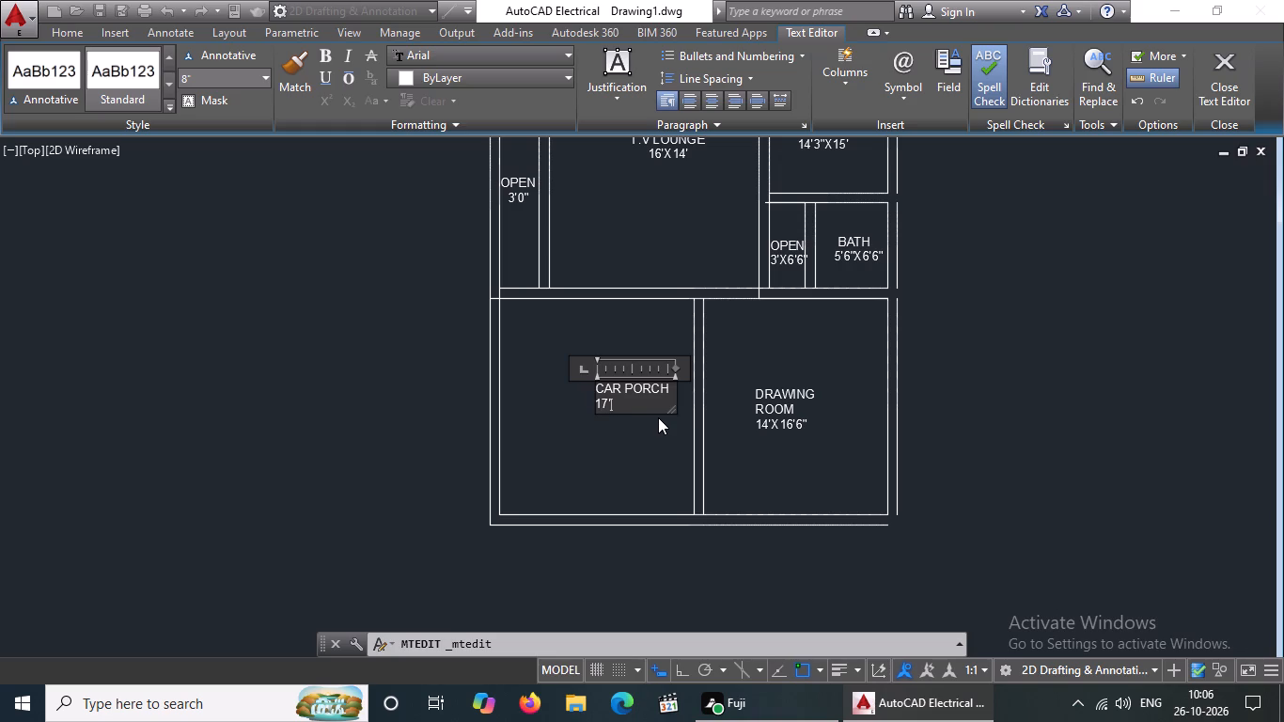
key("6")
type("\":")
key("BackSpace")
key("x")
type("16'5\"")
scroll(597, 401, "up", 1)
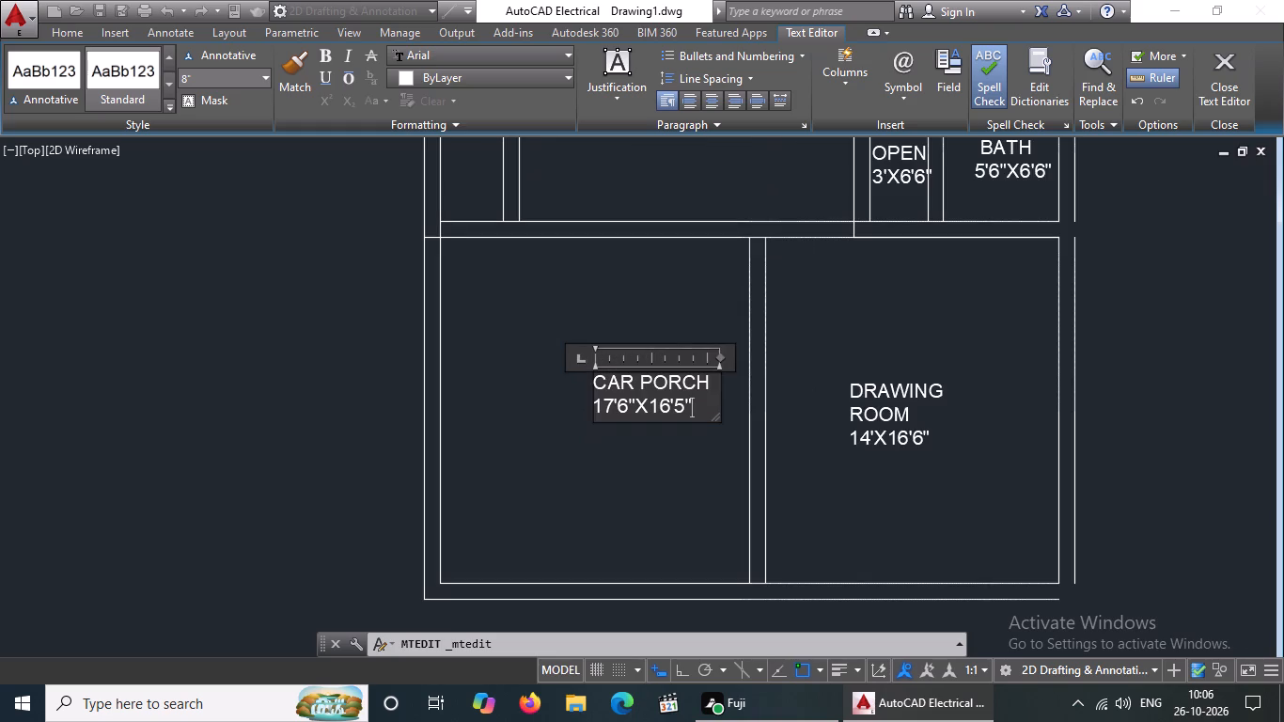
left_click(595, 408)
key("space")
left_click(546, 414)
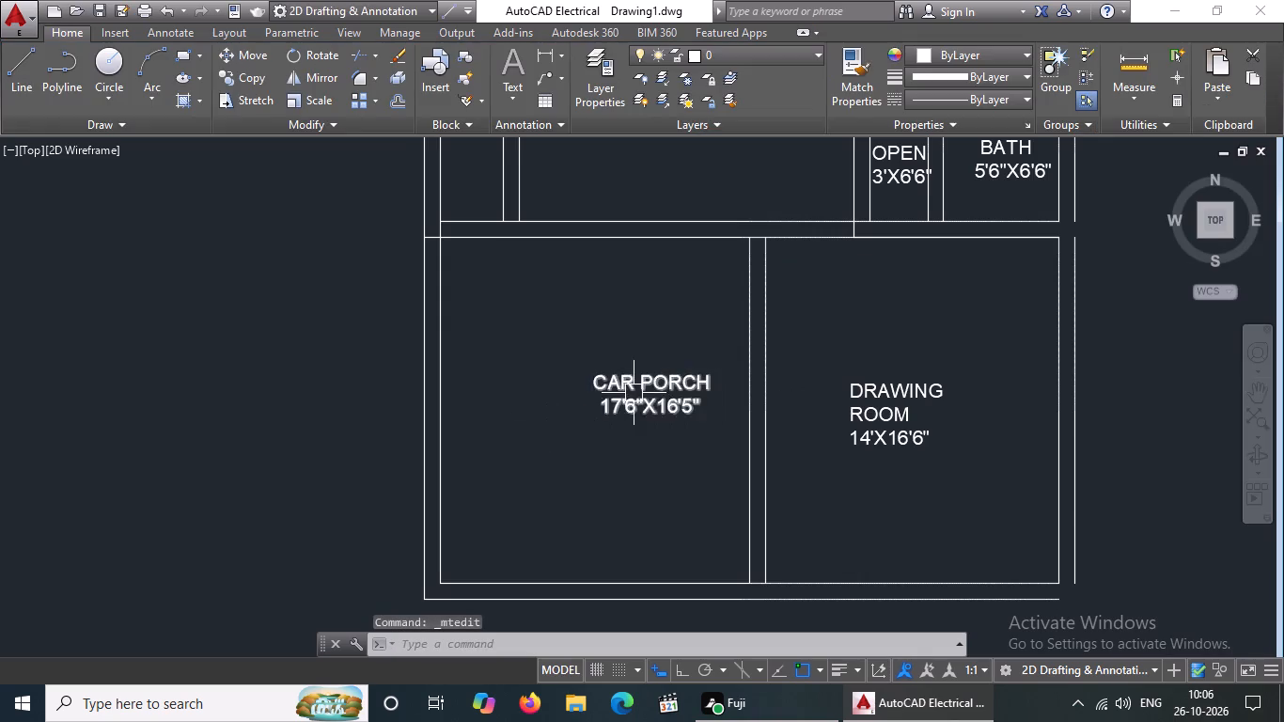
Move the CAR PORCH label about 3' to the left, toward the middle of its room.
scroll(636, 396, "down", 2)
left_click(642, 389)
left_click_drag(613, 377, 597, 385)
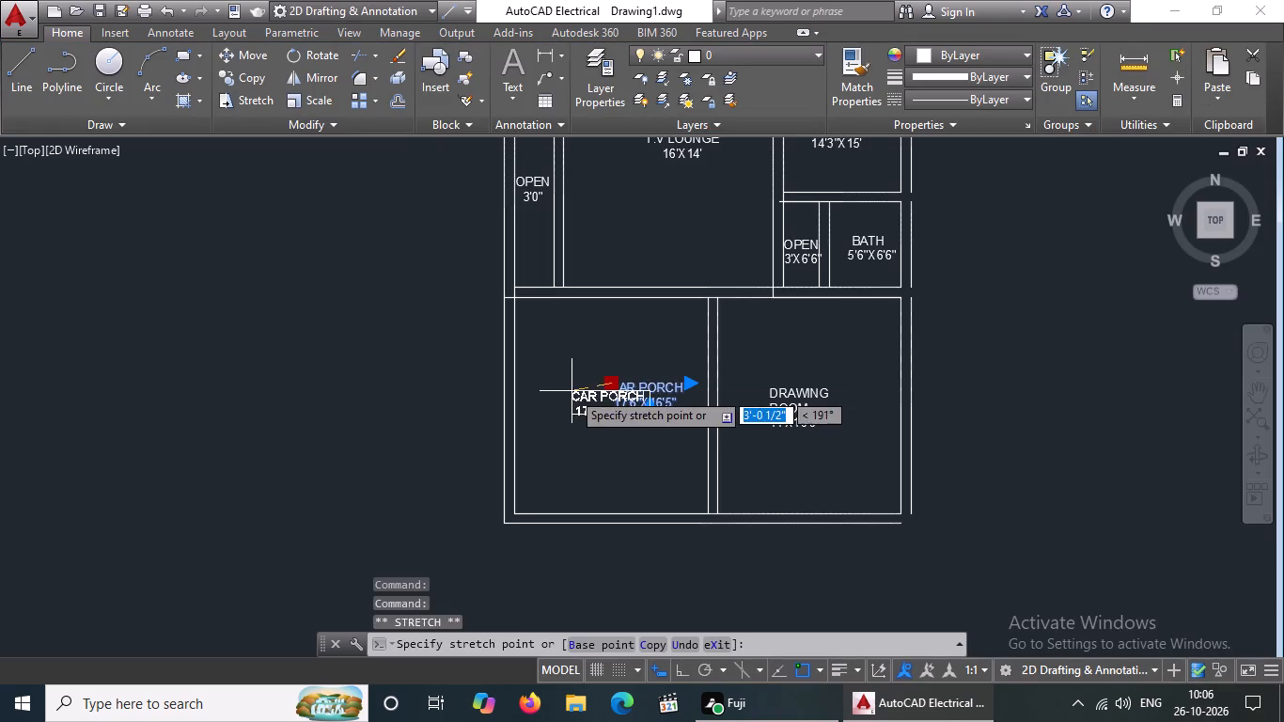
left_click(572, 391)
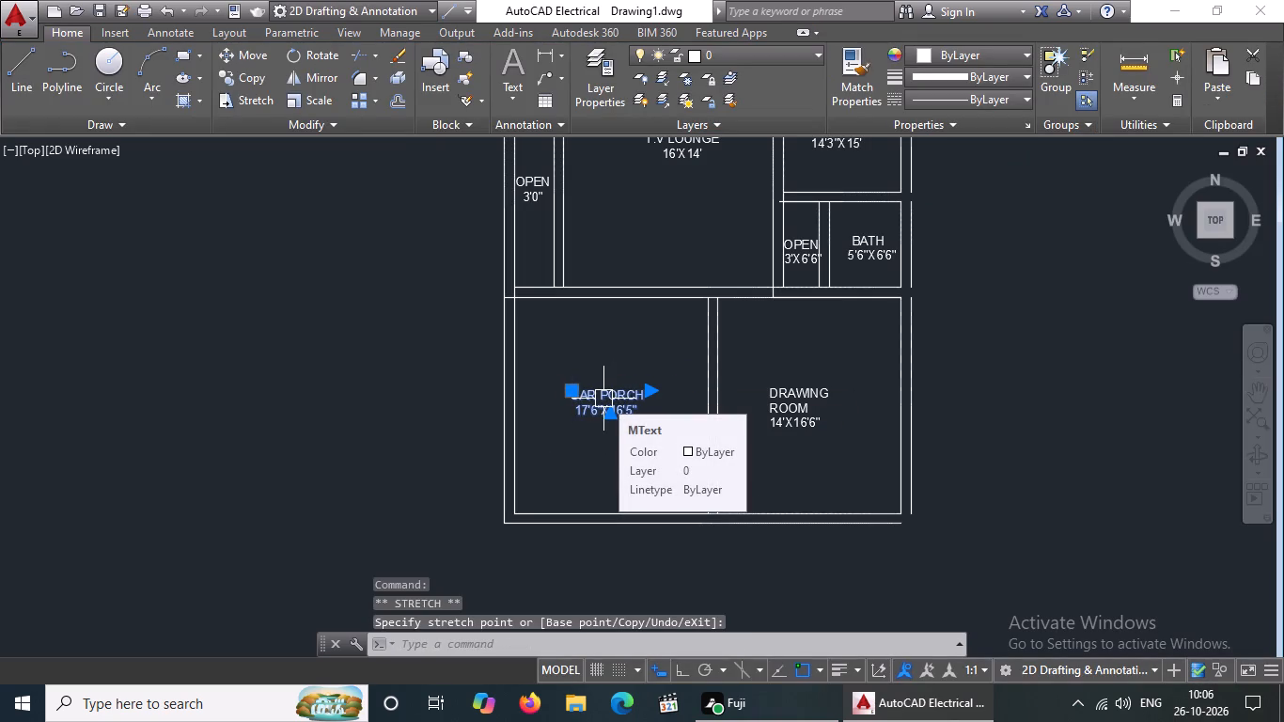
scroll(606, 399, "down", 3)
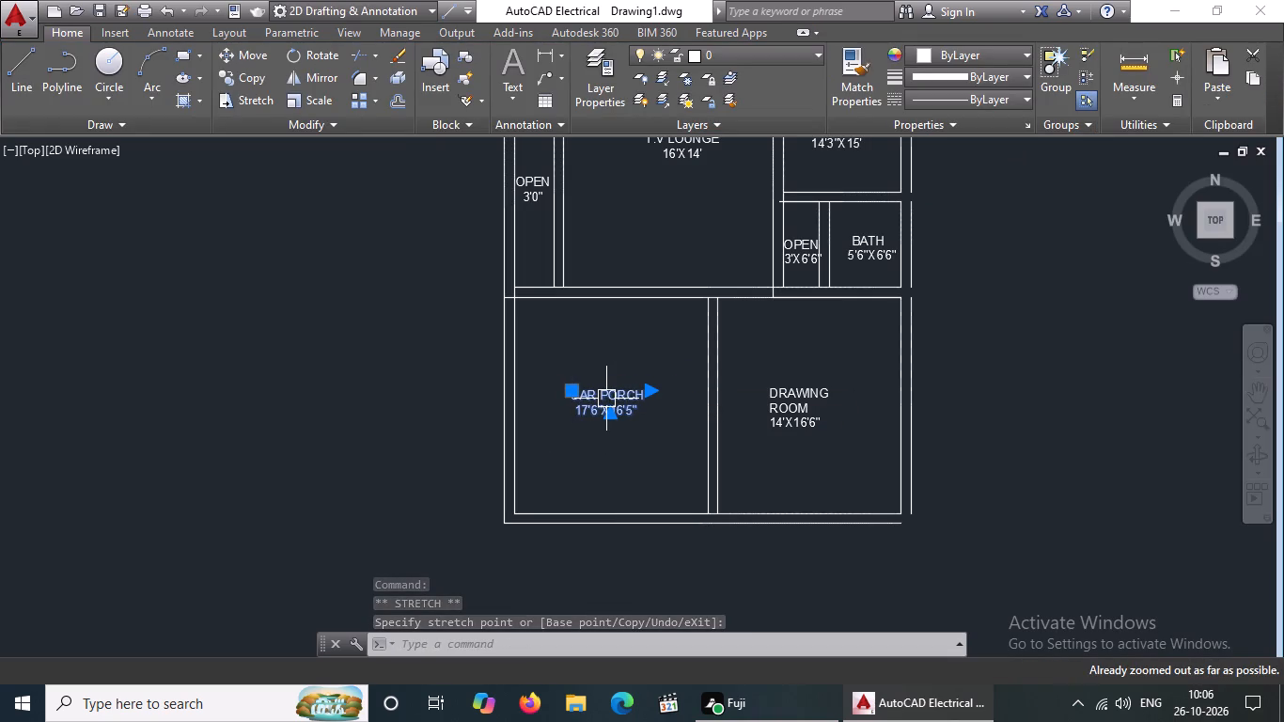
middle_click_drag(632, 380, 627, 413)
scroll(627, 413, "down", 1)
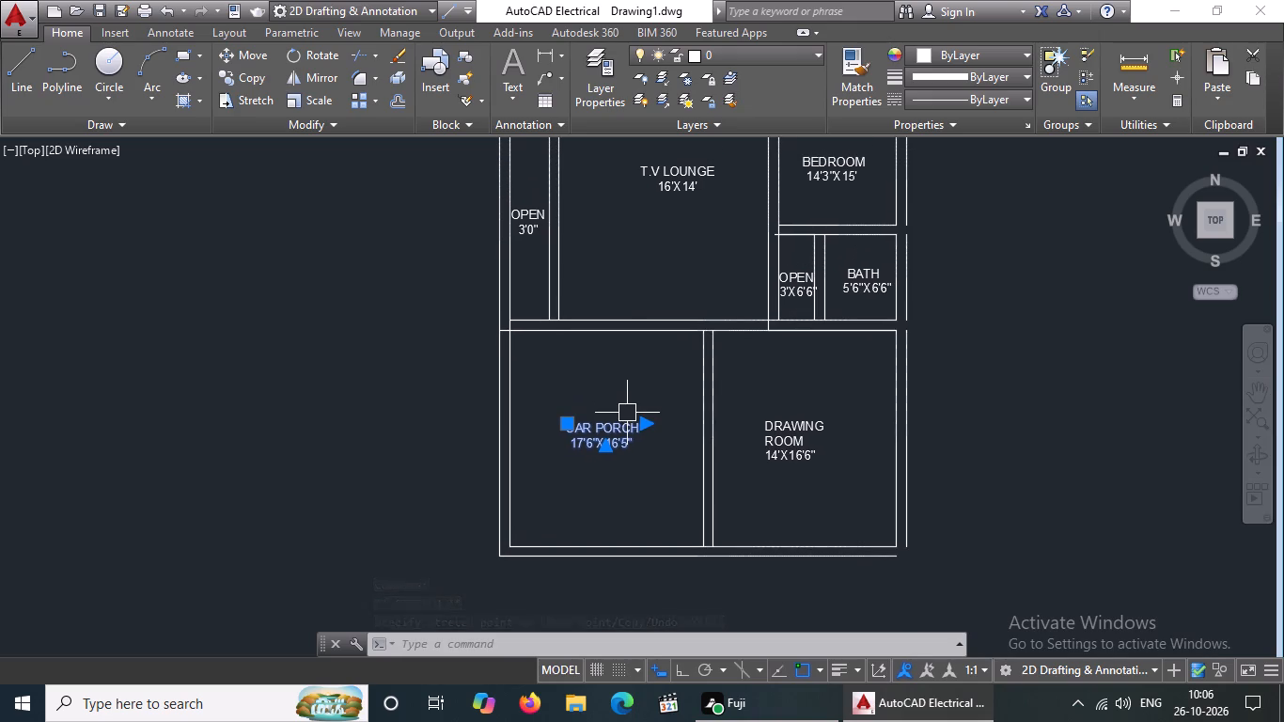
scroll(627, 413, "down", 2)
middle_click_drag(650, 398, 585, 408)
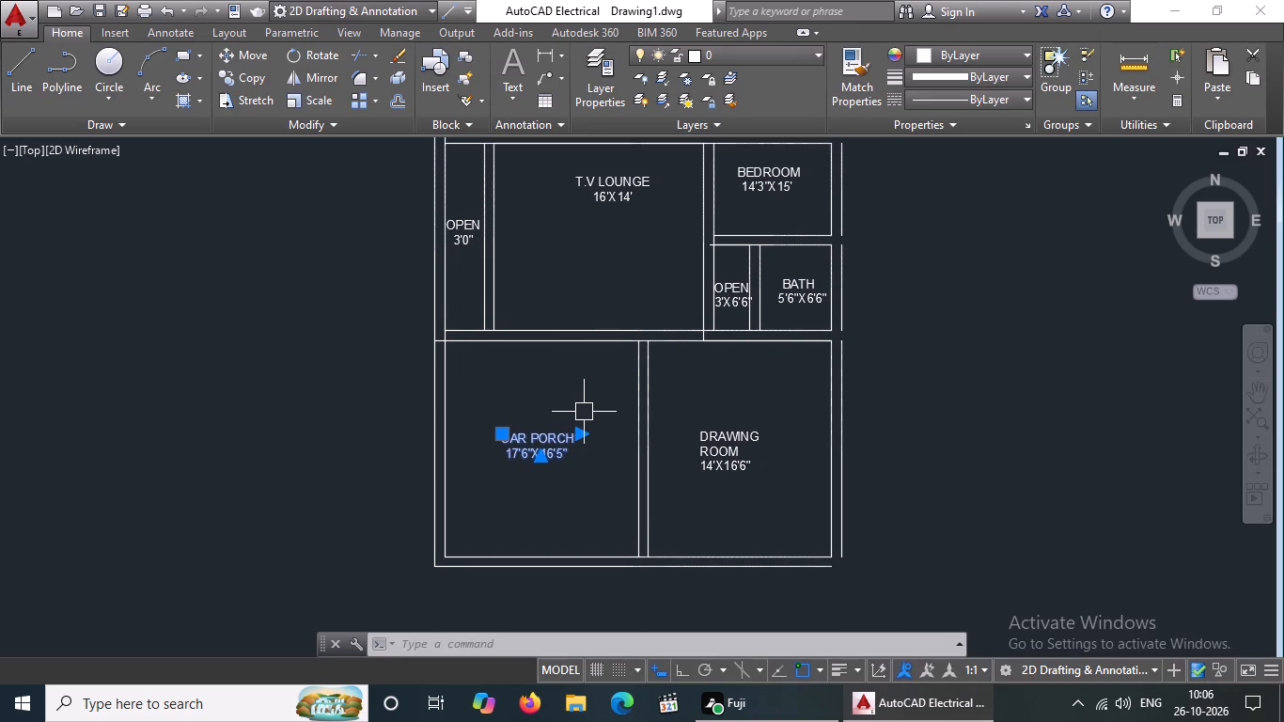
key("Escape")
key("Escape")
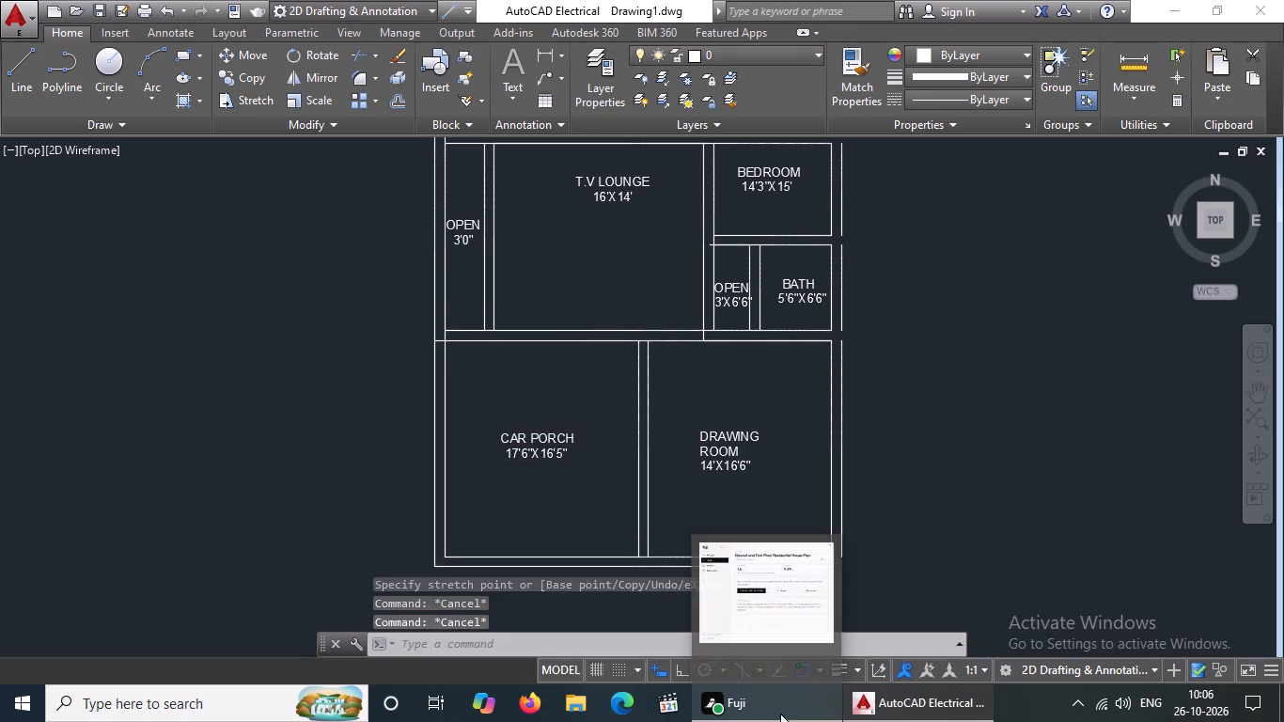
key("Escape")
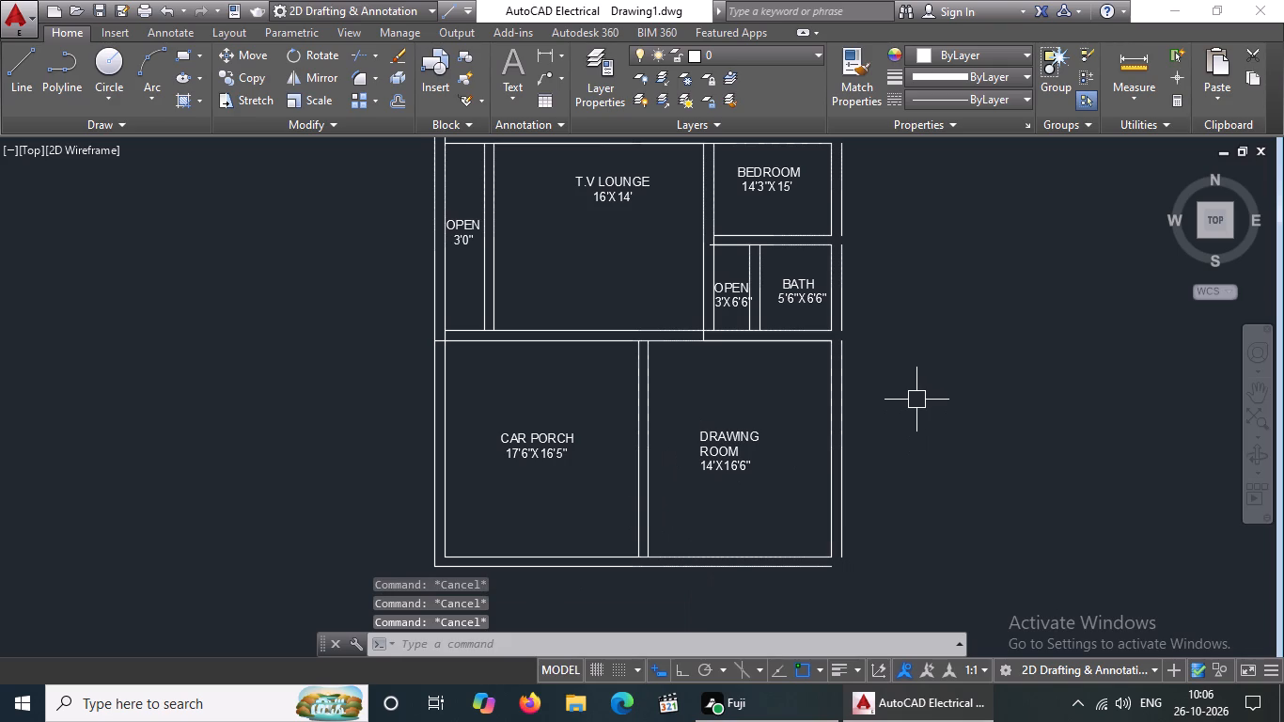
Fillet the outer bottom and right wall lines into a sharp corner outside the DRAWING ROOM.
key("f")
key("Return")
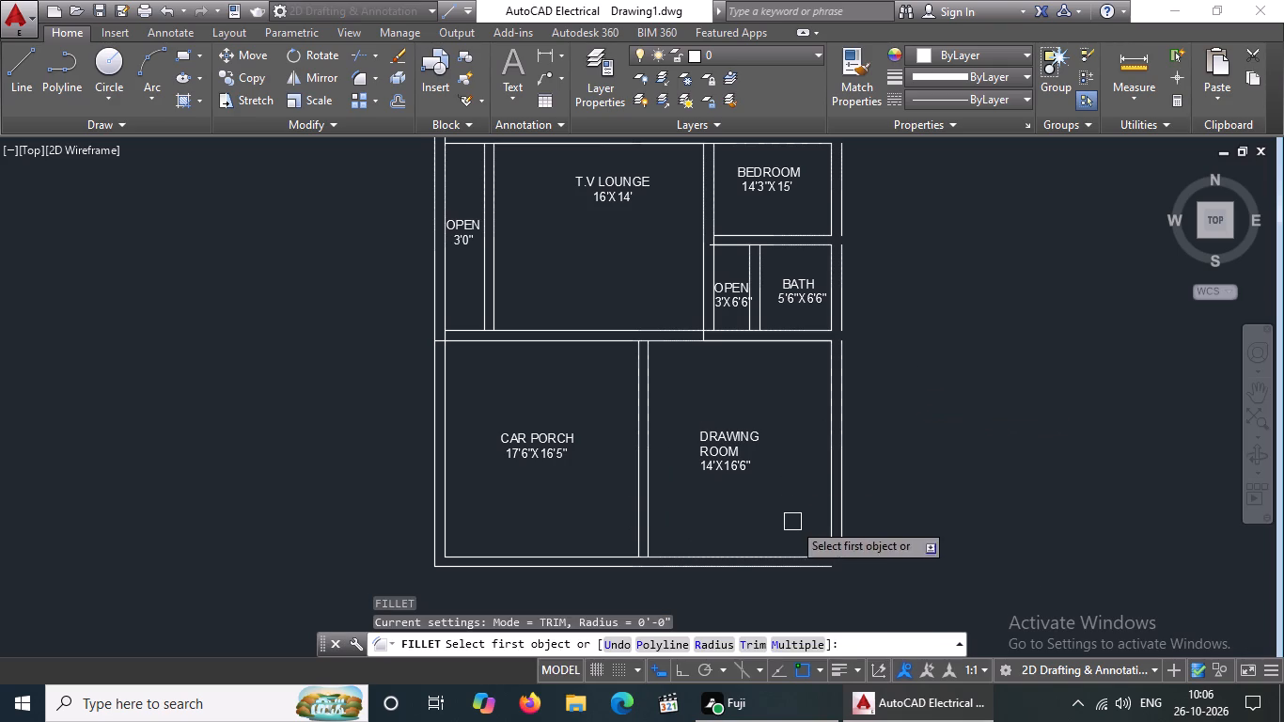
left_click_drag(806, 570, 829, 570)
left_click(842, 526)
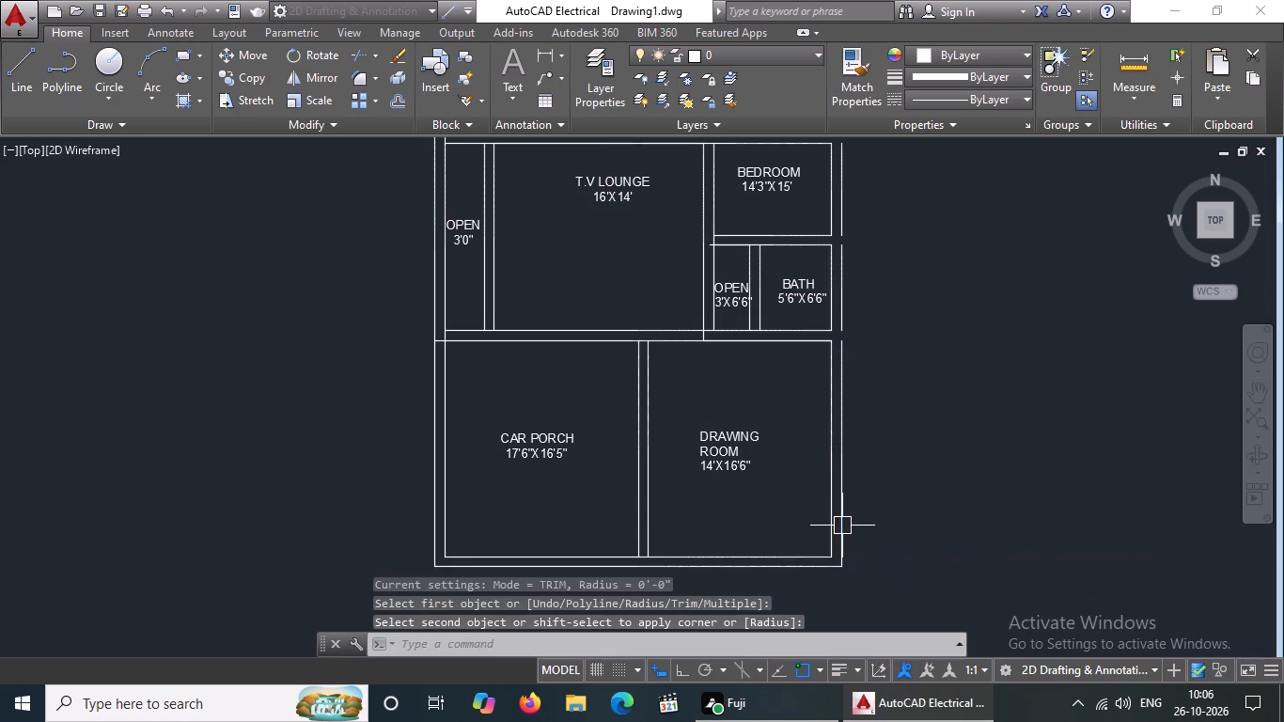
scroll(696, 490, "down", 2)
middle_click_drag(728, 440, 754, 401)
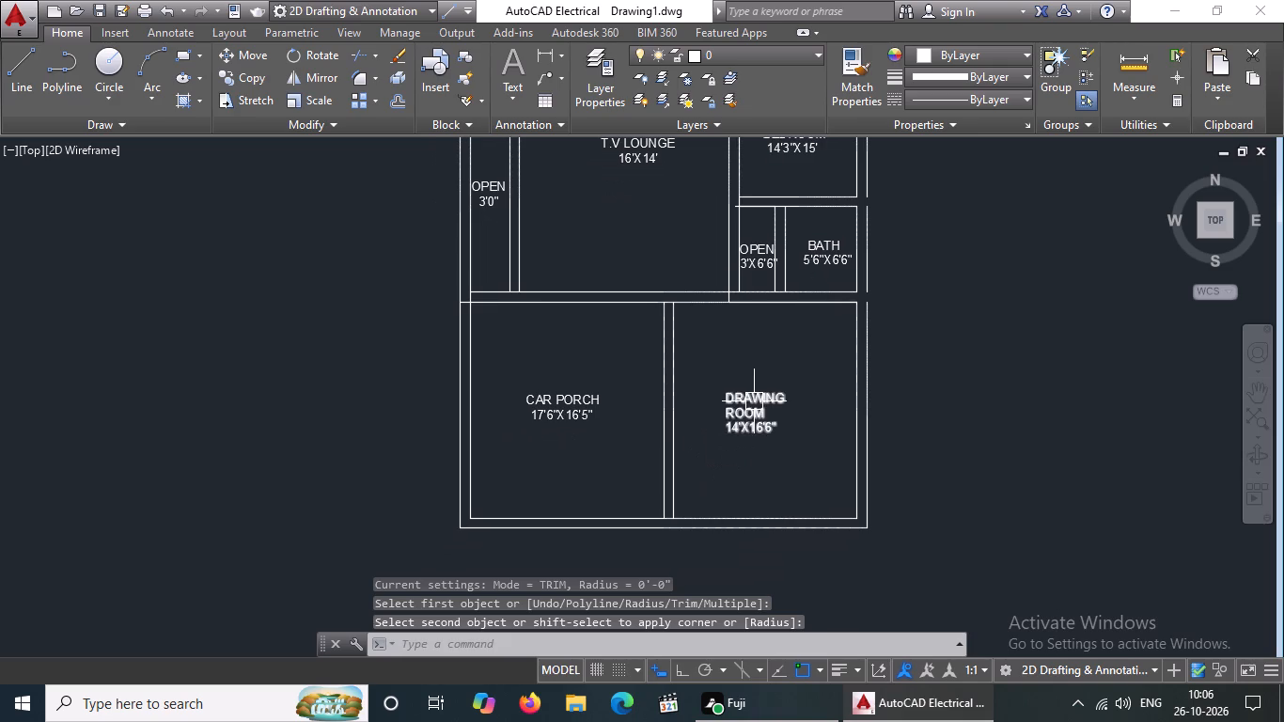
key("Escape")
key("Escape")
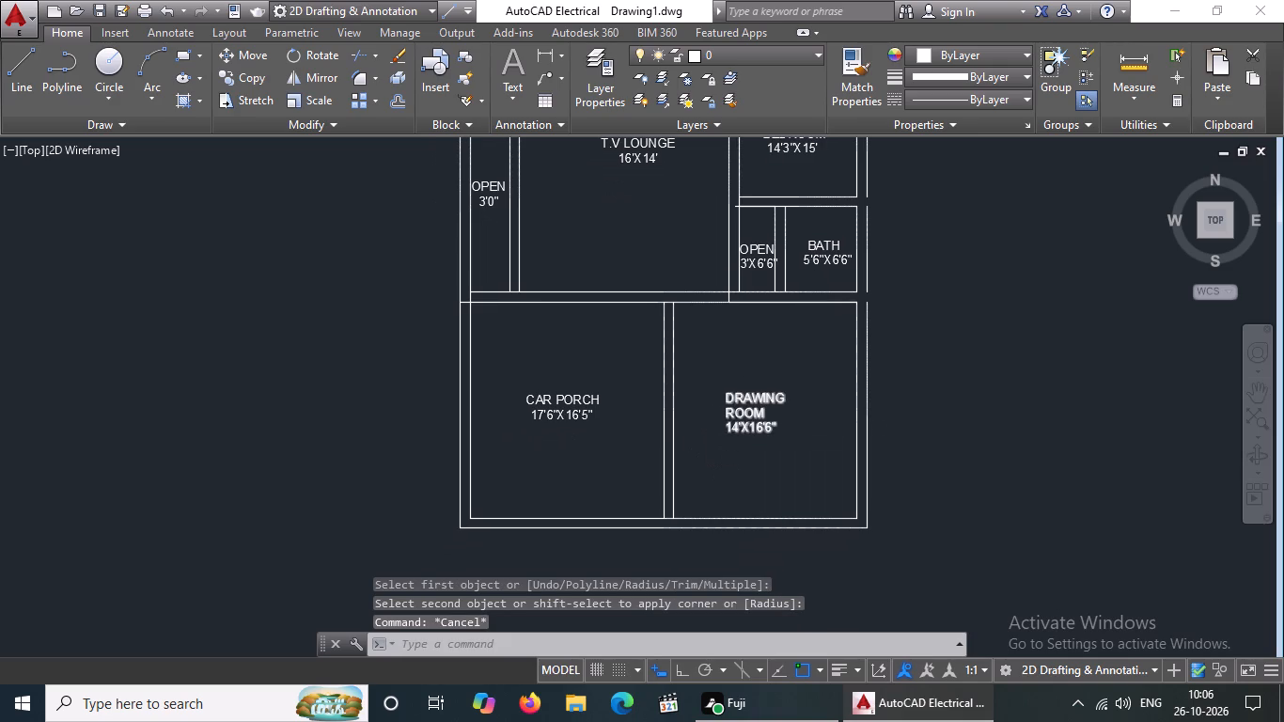
Trim the inner bottom wall line between the two lines of the CAR PORCH and DRAWING ROOM partition.
type("TR")
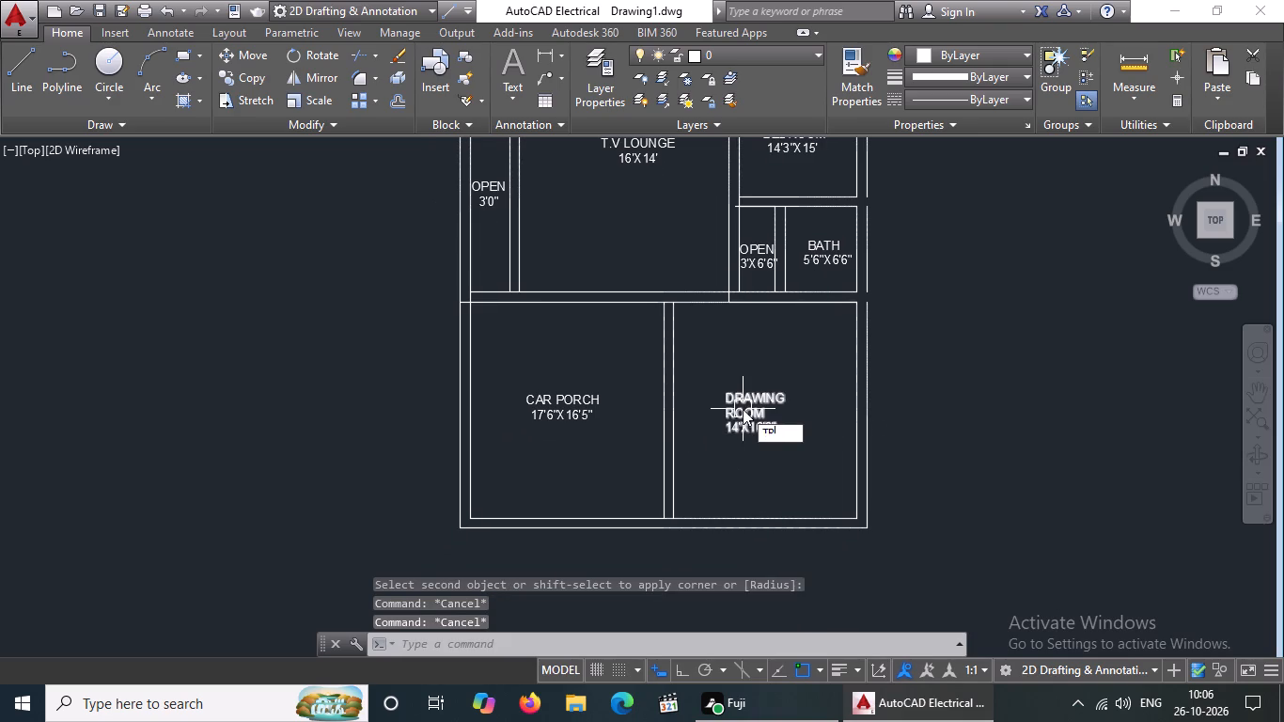
key("Return")
key("Return")
scroll(662, 518, "up", 3)
left_click(687, 530)
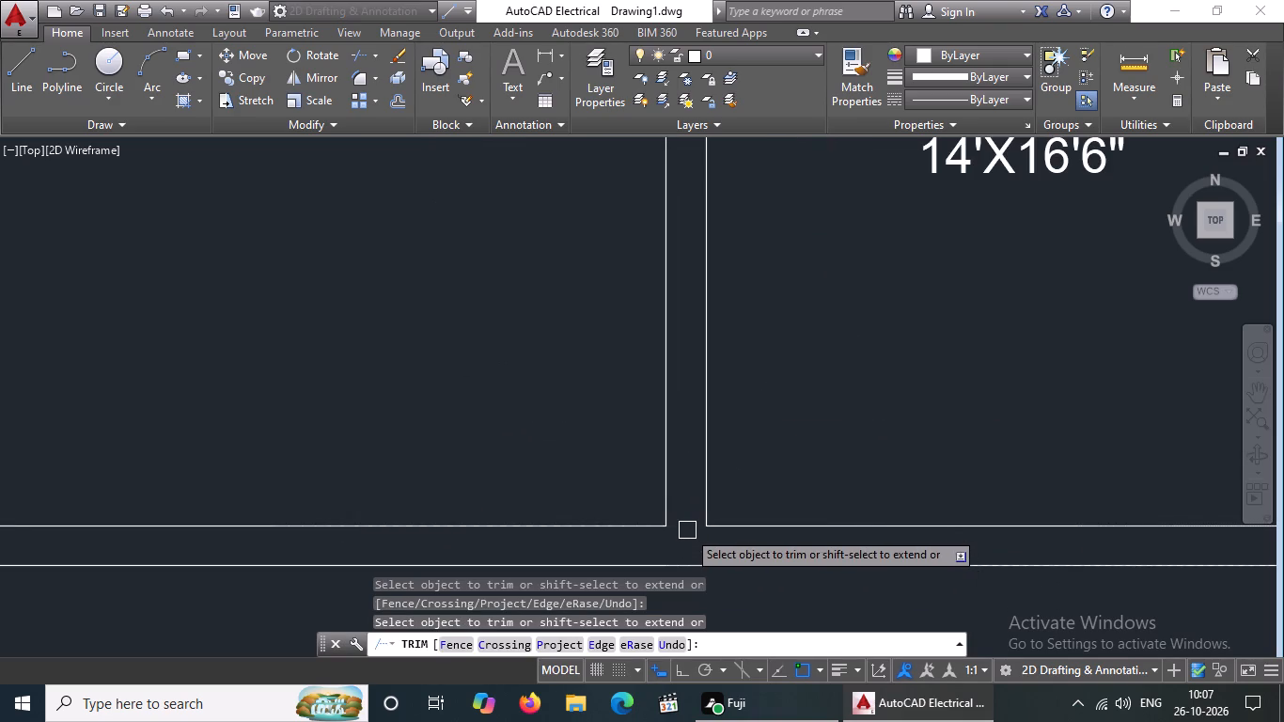
Trim the two line pieces crossing the junction of the left outer wall and the wall above the CAR PORCH.
scroll(684, 527, "down", 3)
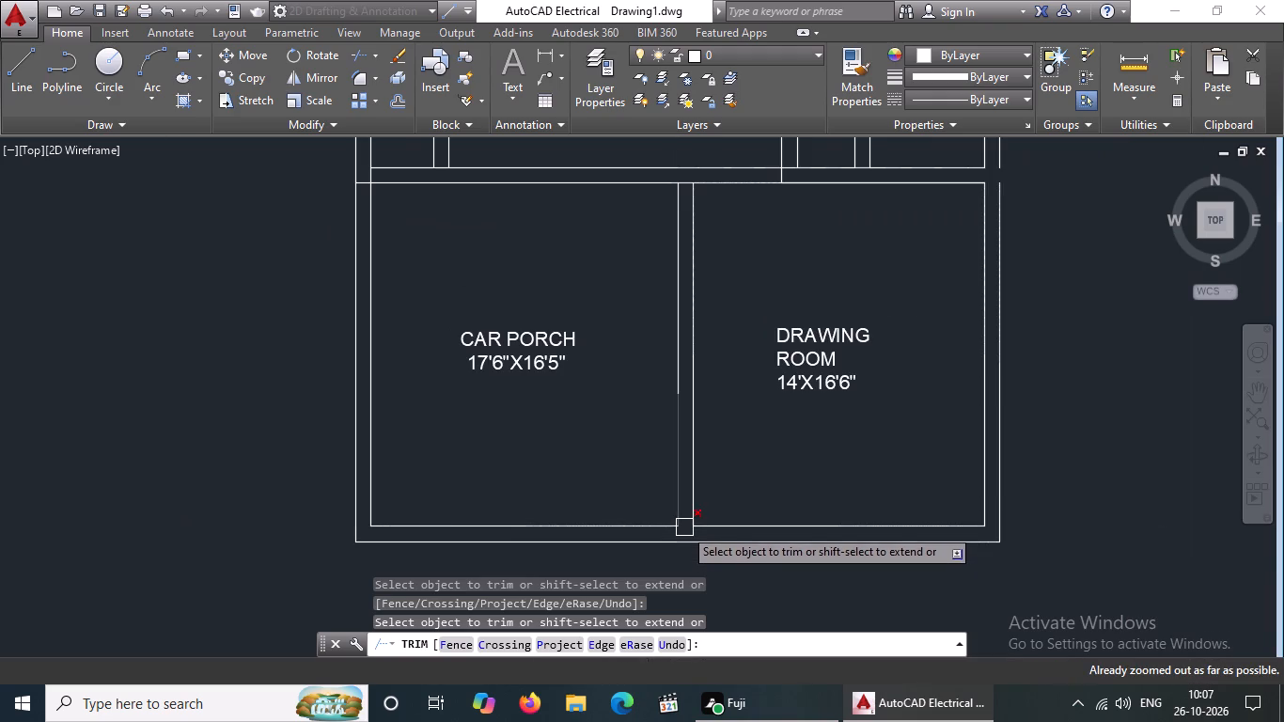
scroll(366, 526, "up", 5)
scroll(458, 506, "down", 5)
scroll(542, 503, "down", 4)
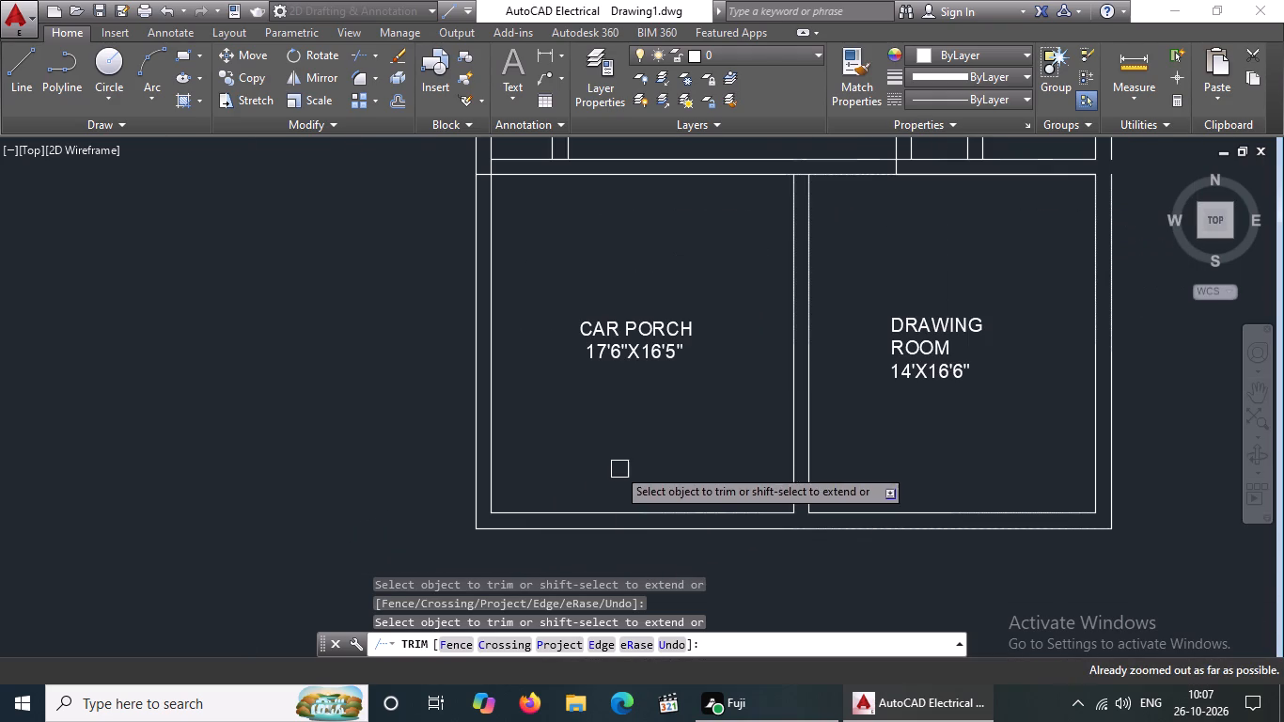
middle_click_drag(589, 512, 562, 584)
scroll(461, 227, "up", 2)
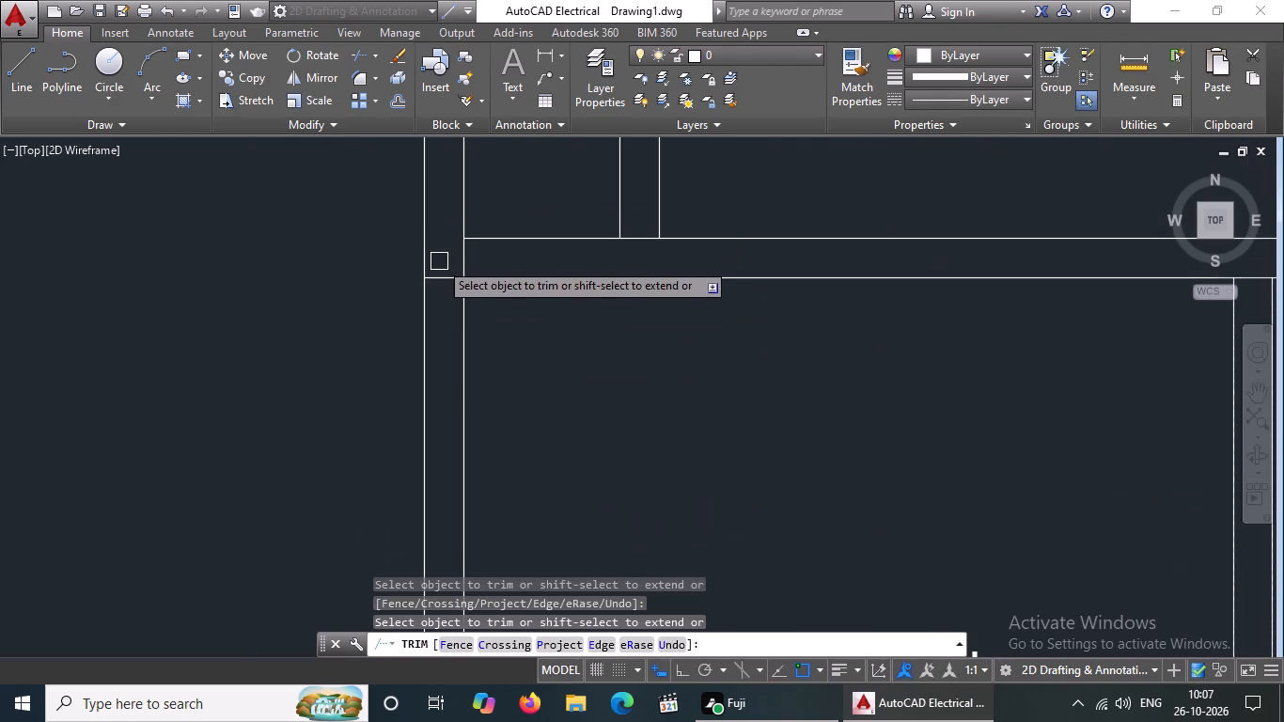
left_click(443, 275)
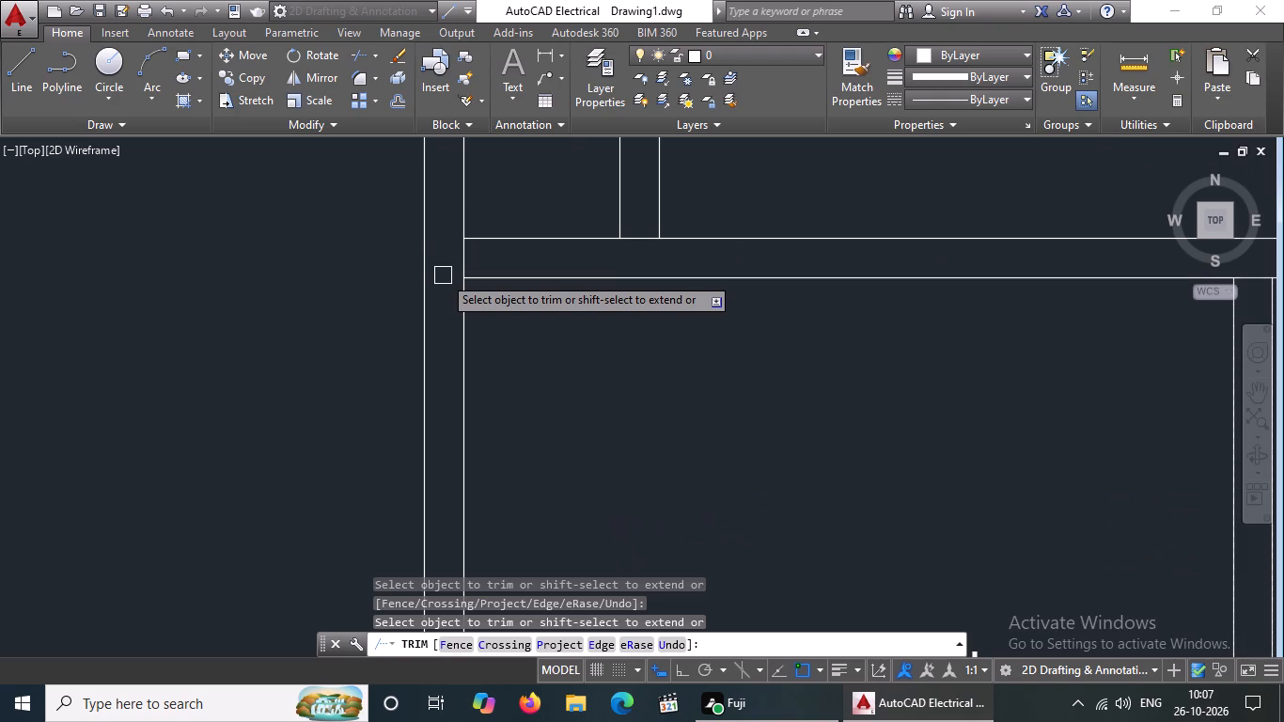
left_click(463, 259)
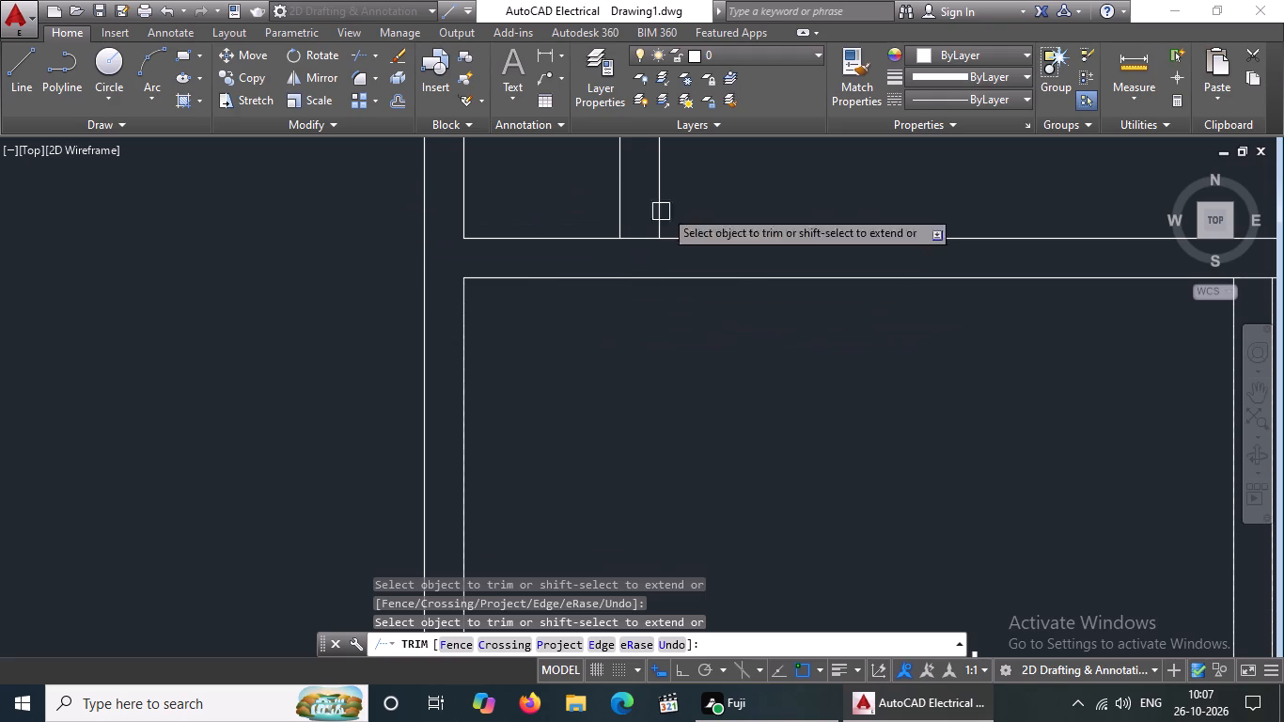
Trim the cross wall's lines at the bottom of the left OPEN partition and the top of the CAR PORCH–DRAWING ROOM partition.
left_click(639, 232)
scroll(638, 243, "down", 8)
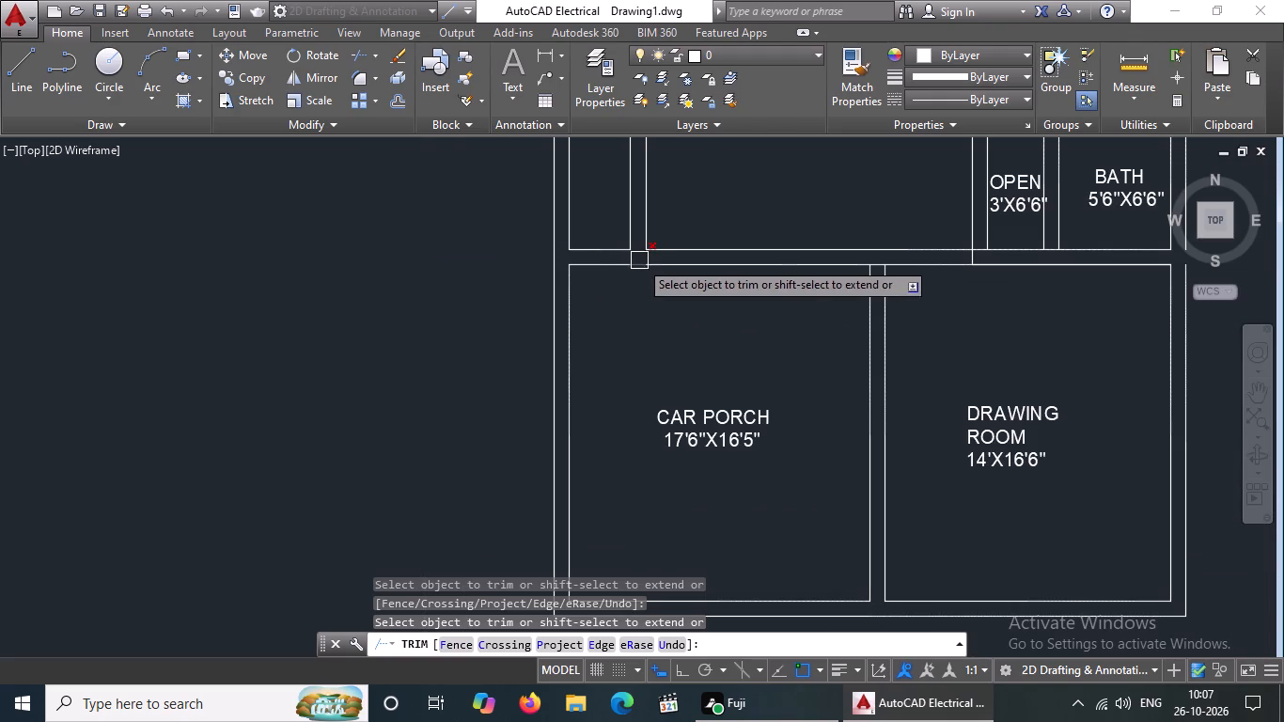
scroll(870, 272, "up", 4)
left_click(903, 225)
Trim the line stub and the wall line piece where the T.V LOUNGE–OPEN wall meets the wall above the DRAWING ROOM.
scroll(901, 235, "down", 3)
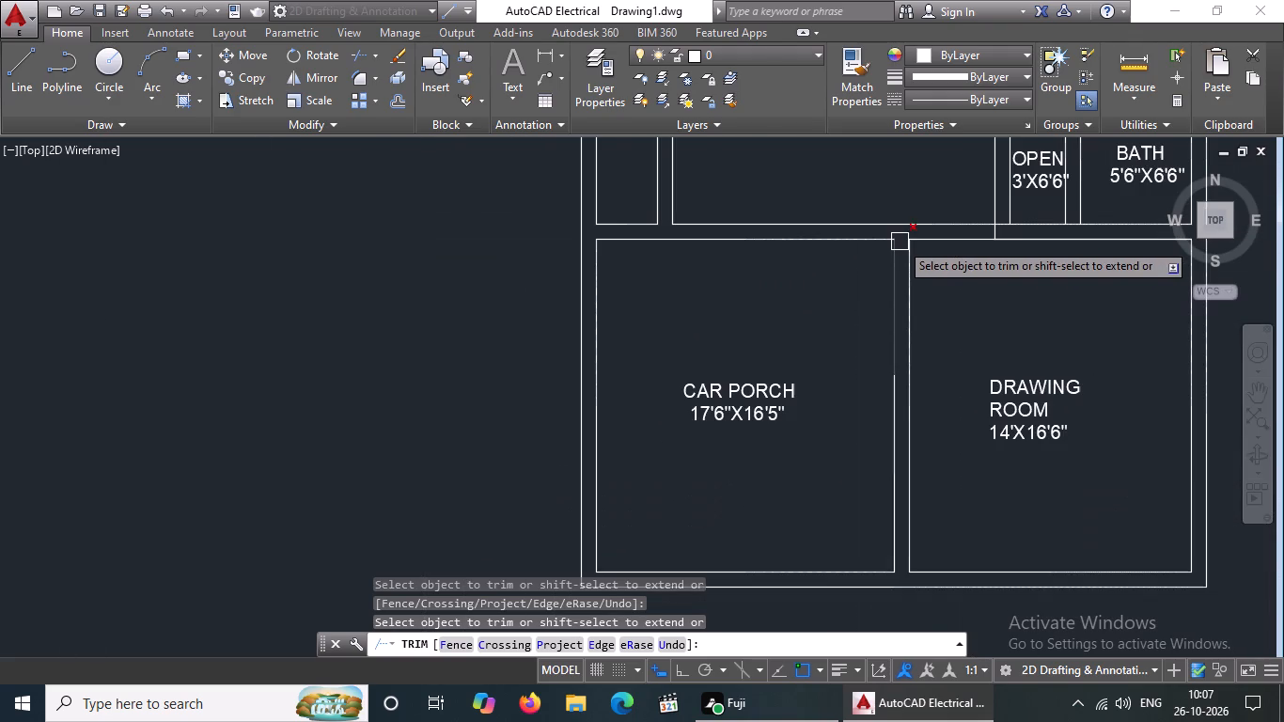
scroll(900, 242, "down", 4)
middle_click(899, 245)
middle_click_drag(858, 191, 661, 197)
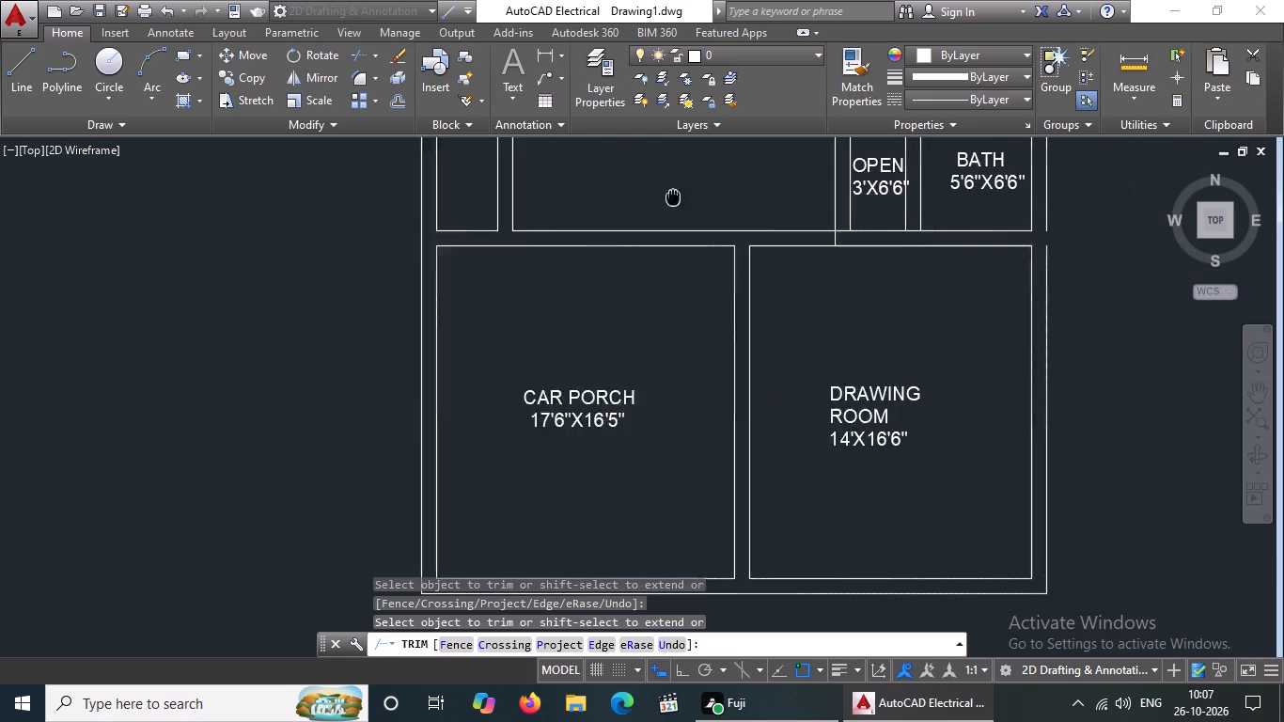
middle_click_drag(661, 197, 572, 198)
scroll(572, 198, "up", 1)
scroll(799, 265, "up", 1)
left_click(775, 264)
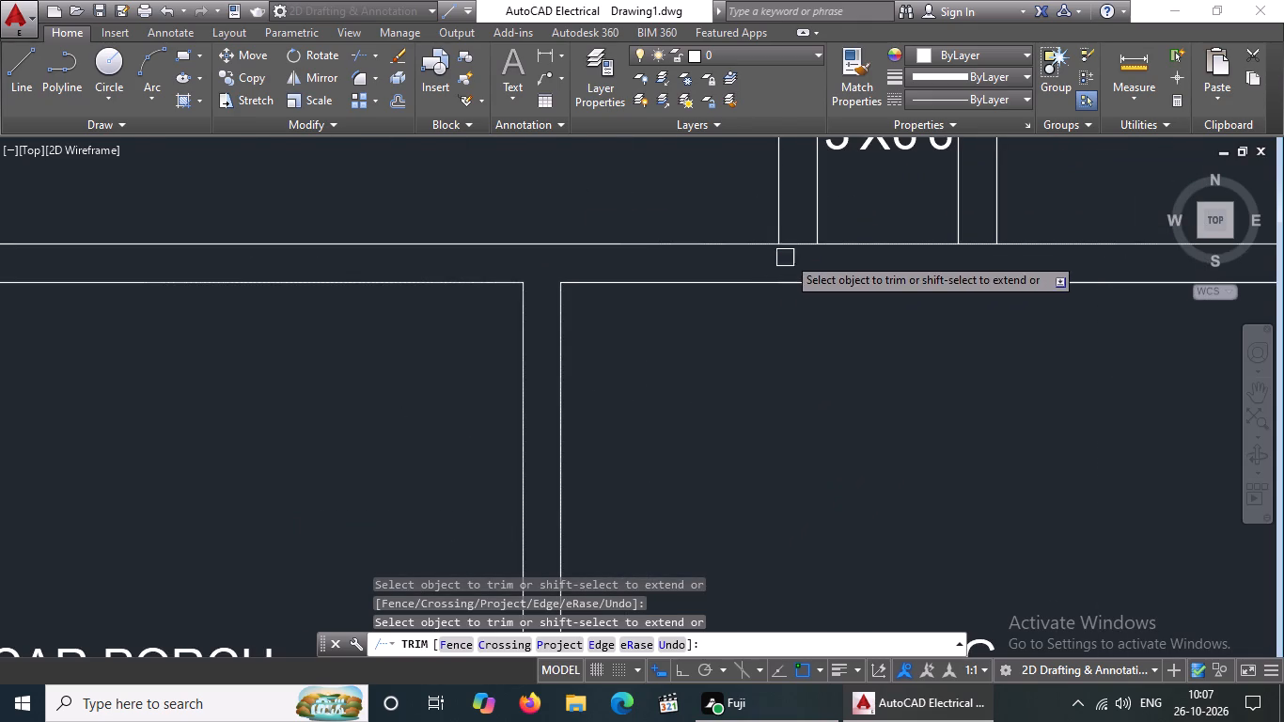
left_click(792, 244)
scroll(619, 369, "down", 3)
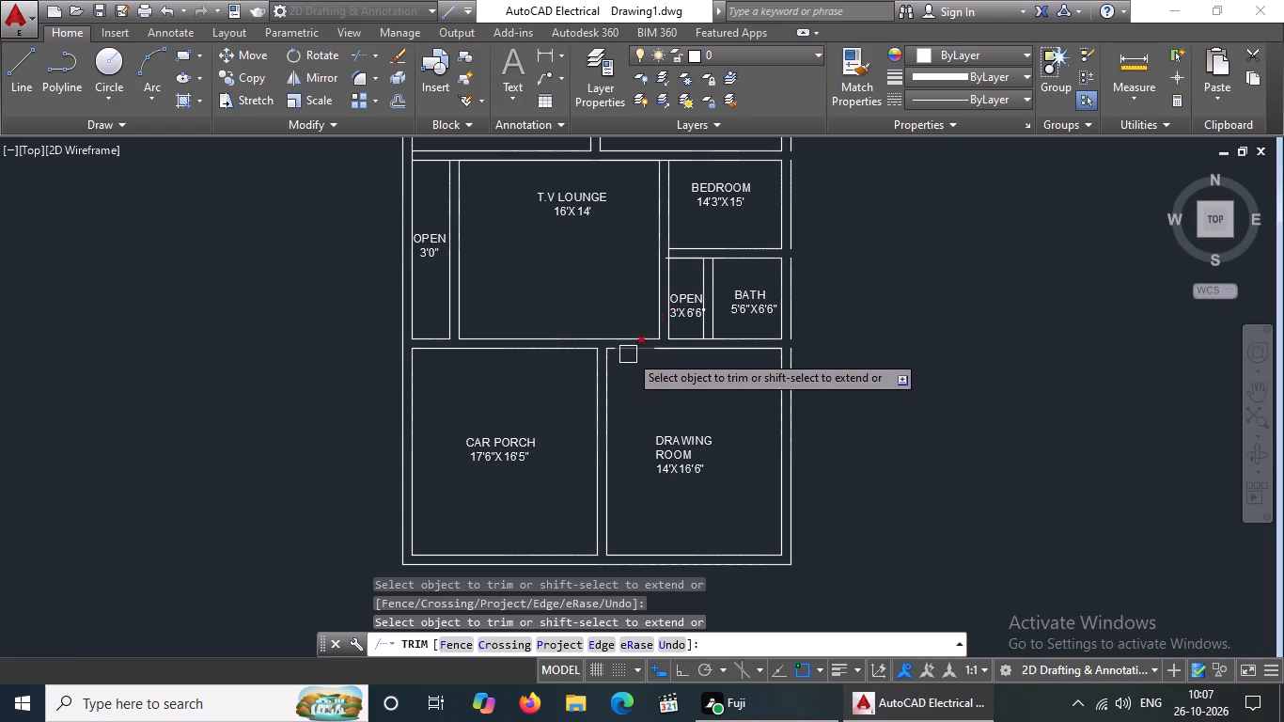
Trim the wall line at the bottom of the OPEN–BATH partition and the lines where the T.V LOUNGE wall meets the wall above that OPEN.
scroll(722, 320, "up", 3)
left_click(655, 398)
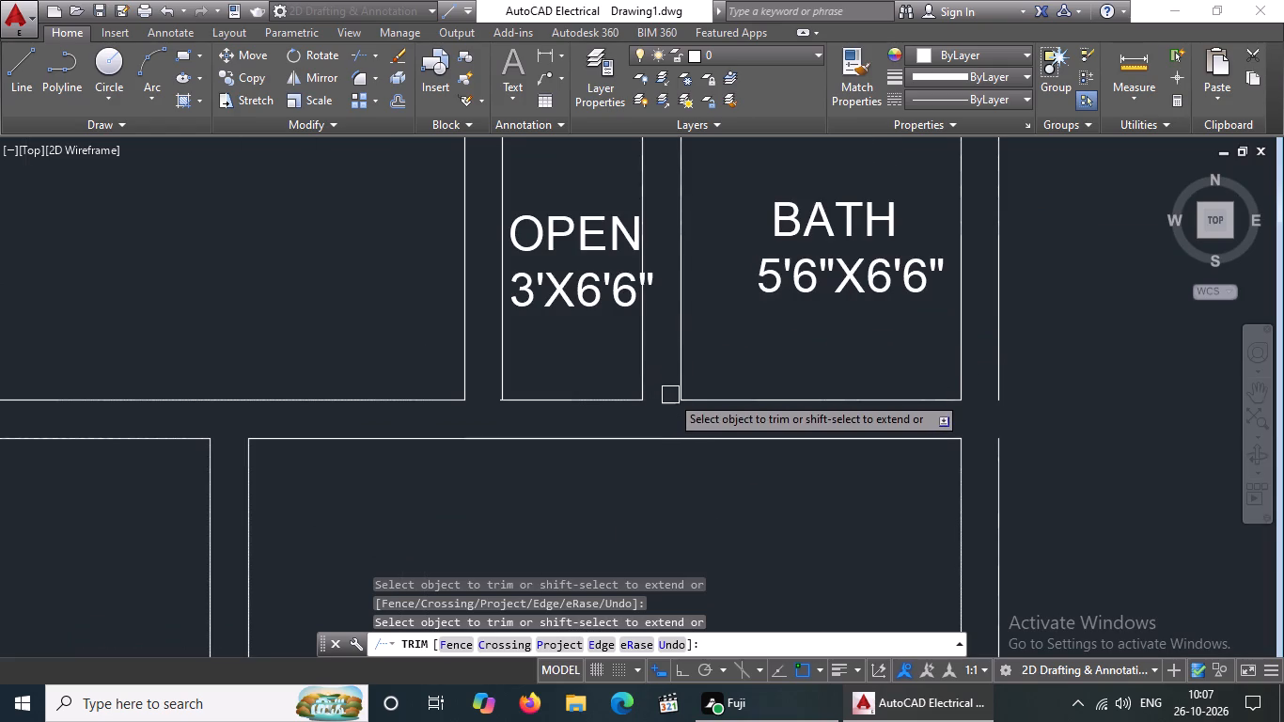
scroll(671, 395, "down", 4)
scroll(651, 315, "up", 3)
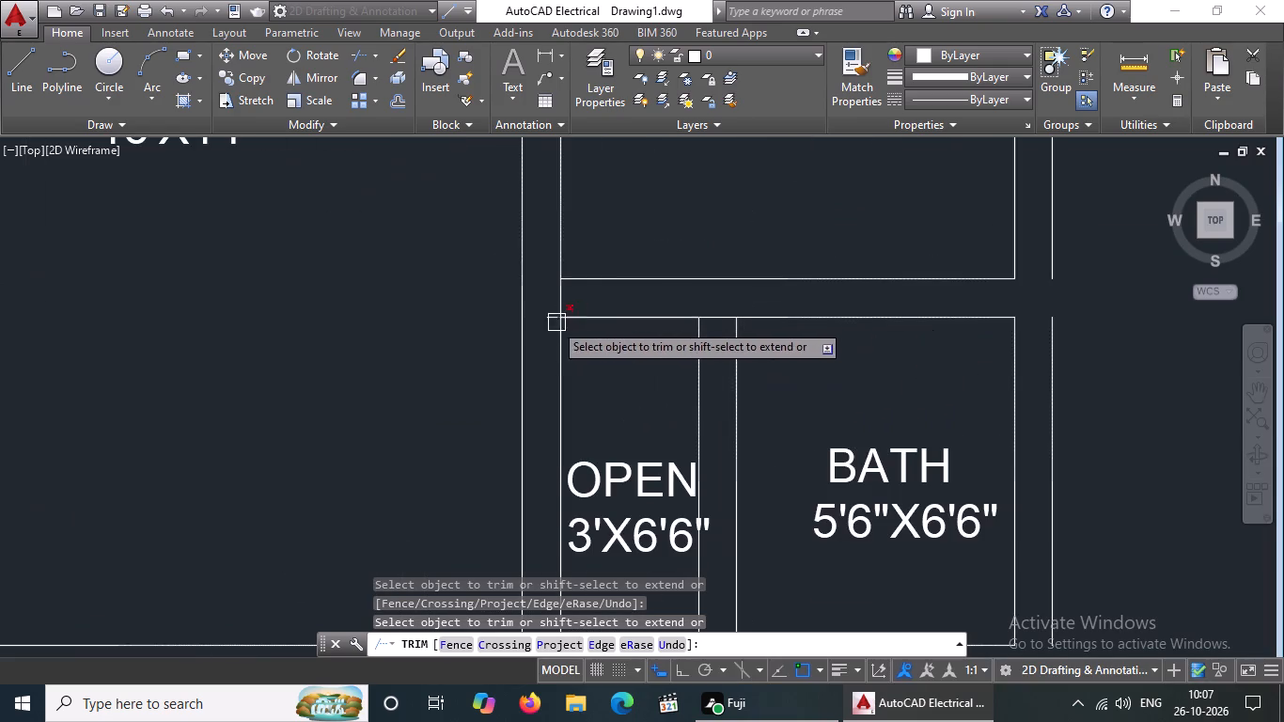
left_click(544, 314)
scroll(545, 320, "up", 1)
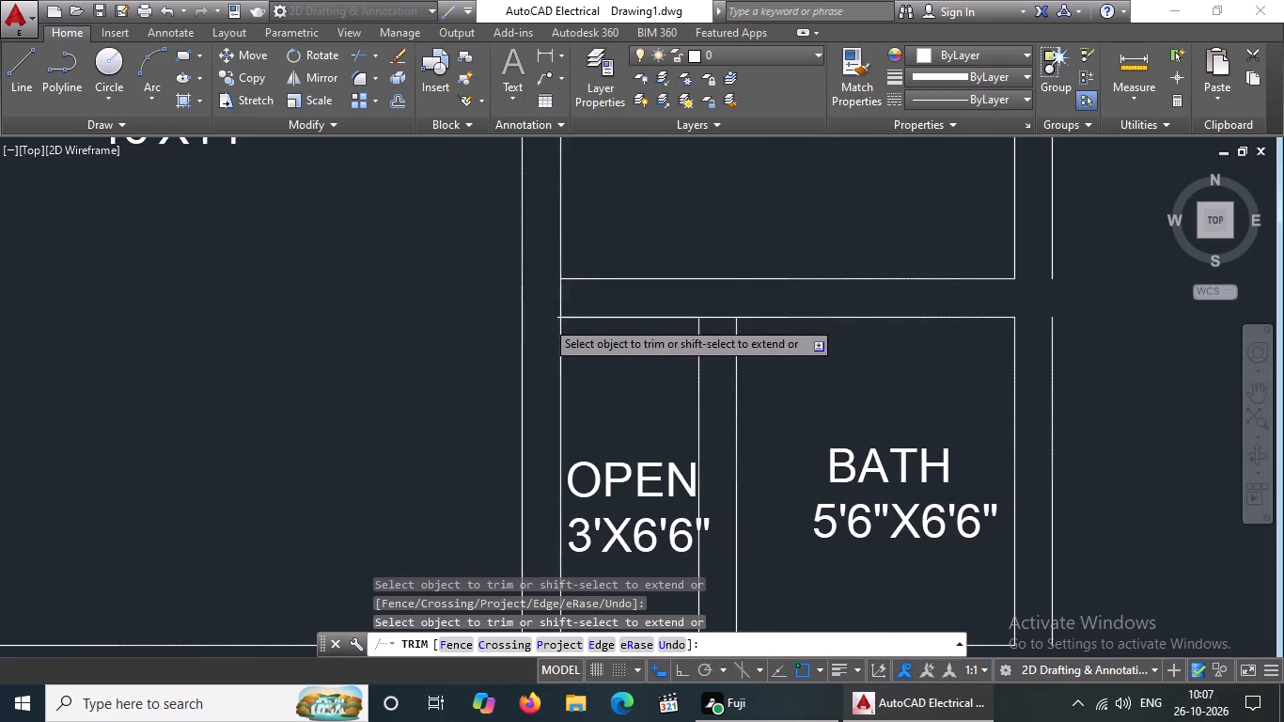
scroll(545, 320, "up", 2)
left_click(577, 310)
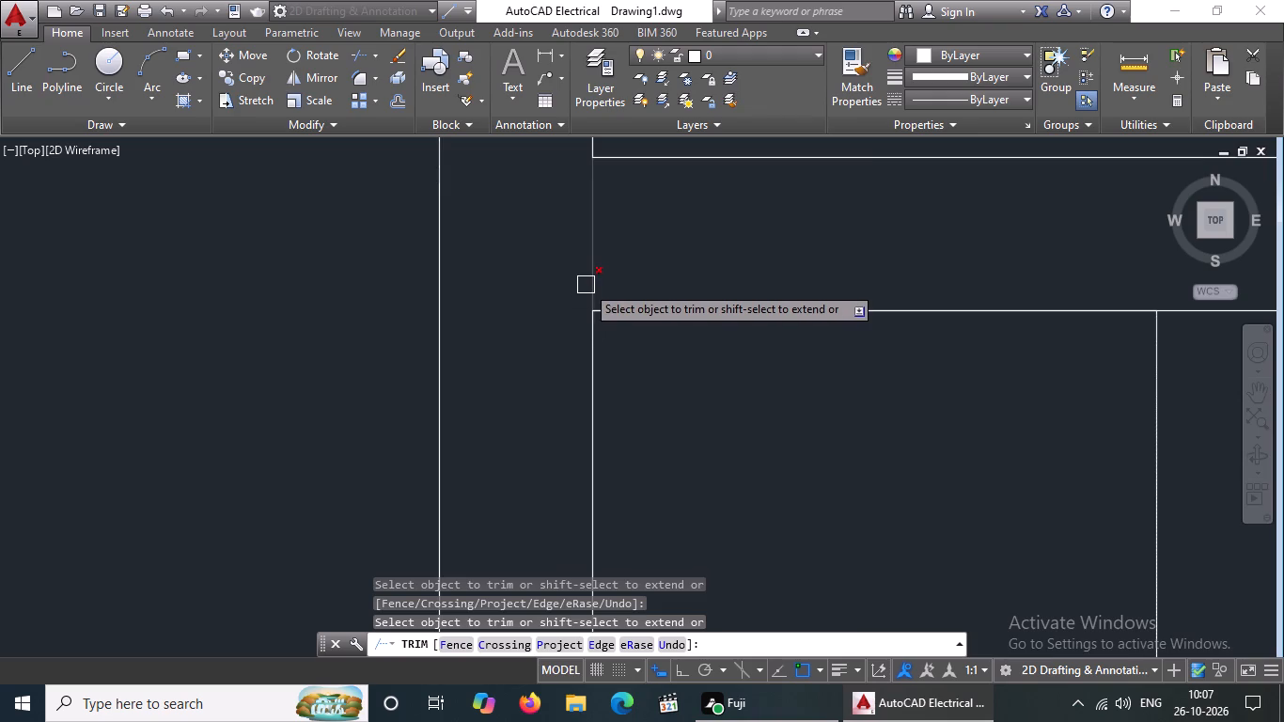
left_click(586, 285)
scroll(593, 281, "down", 4)
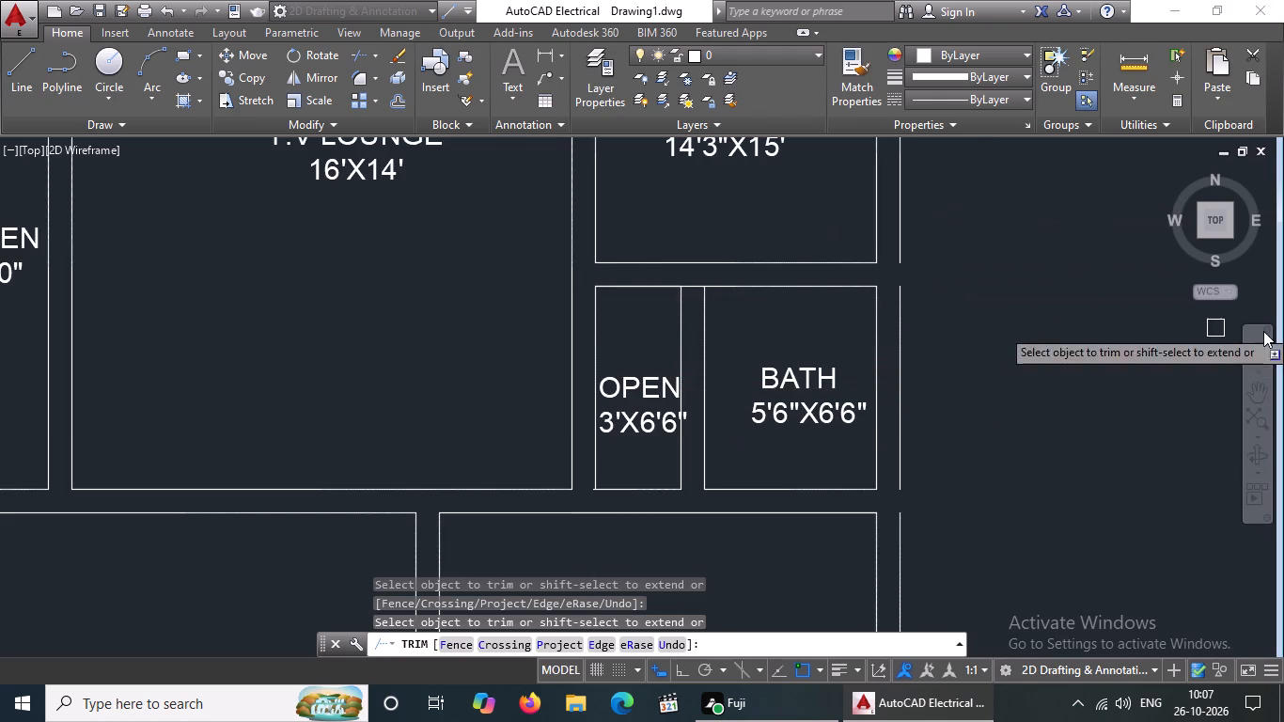
Trim the cross walls' lines at the top of the OPEN–BATH partition and the top of the left OPEN–T.V LOUNGE partition.
scroll(675, 284, "up", 2)
left_click(716, 295)
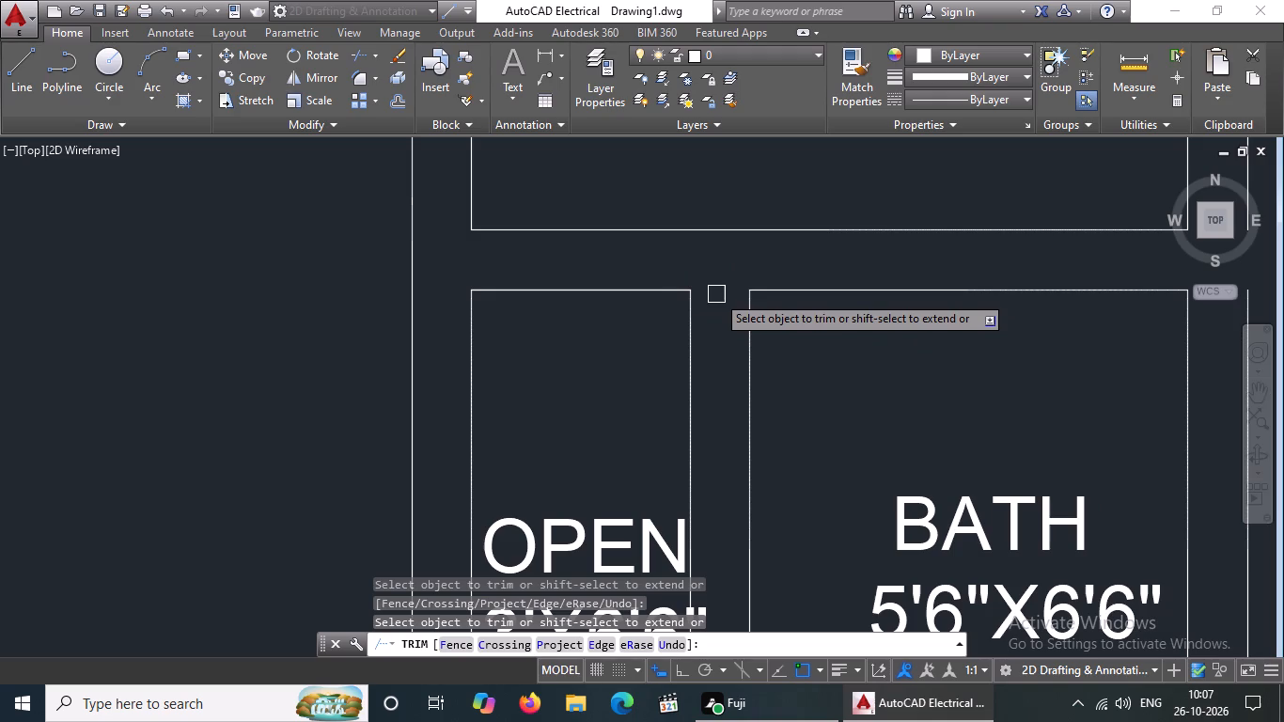
scroll(737, 353, "down", 3)
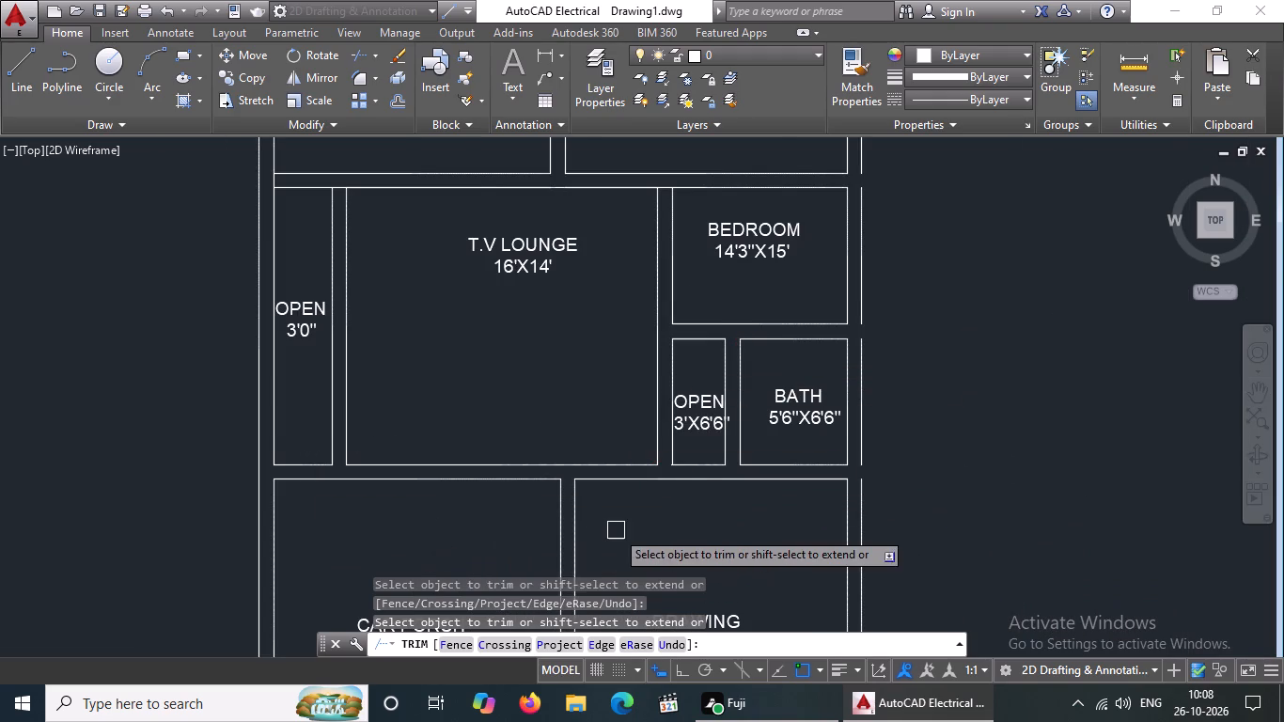
scroll(642, 525, "down", 3)
scroll(461, 307, "up", 4)
left_click(419, 325)
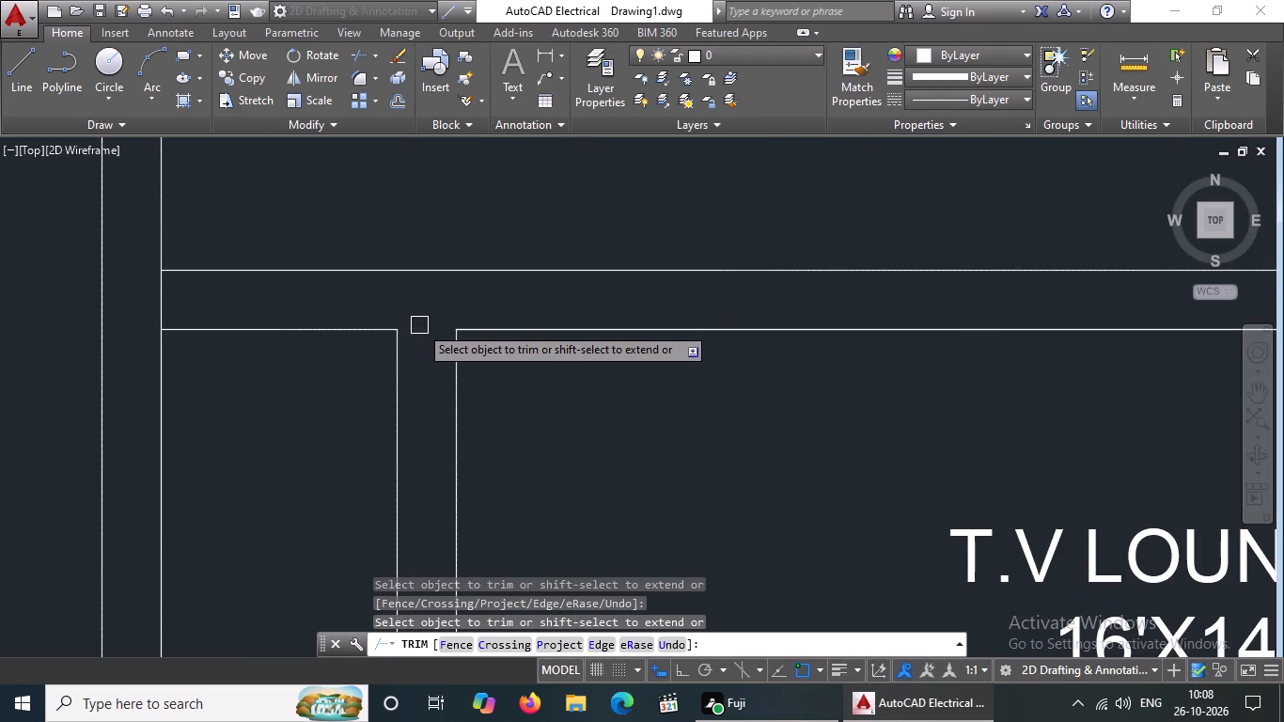
scroll(419, 325, "up", 1)
scroll(220, 269, "down", 4)
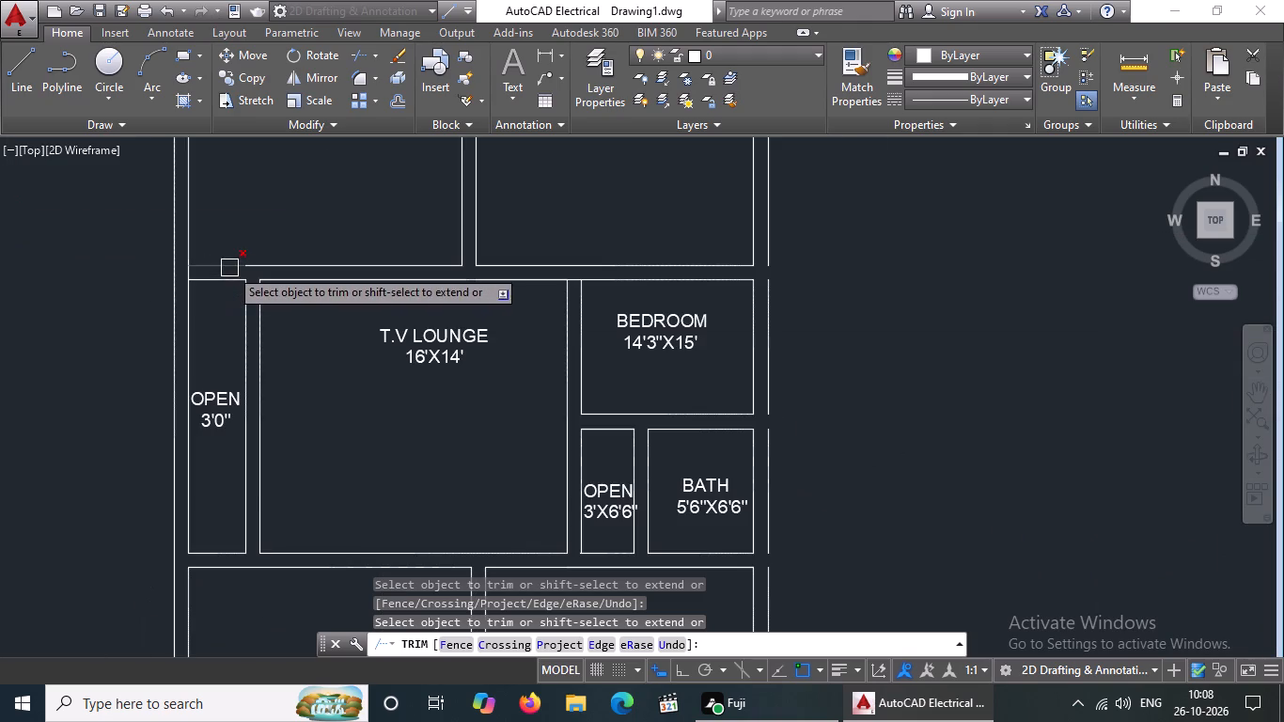
Trim the left wall's inner line at the junction above the left OPEN and the wall line atop the T.V LOUNGE–BEDROOM partition.
scroll(206, 278, "up", 5)
left_click(30, 242)
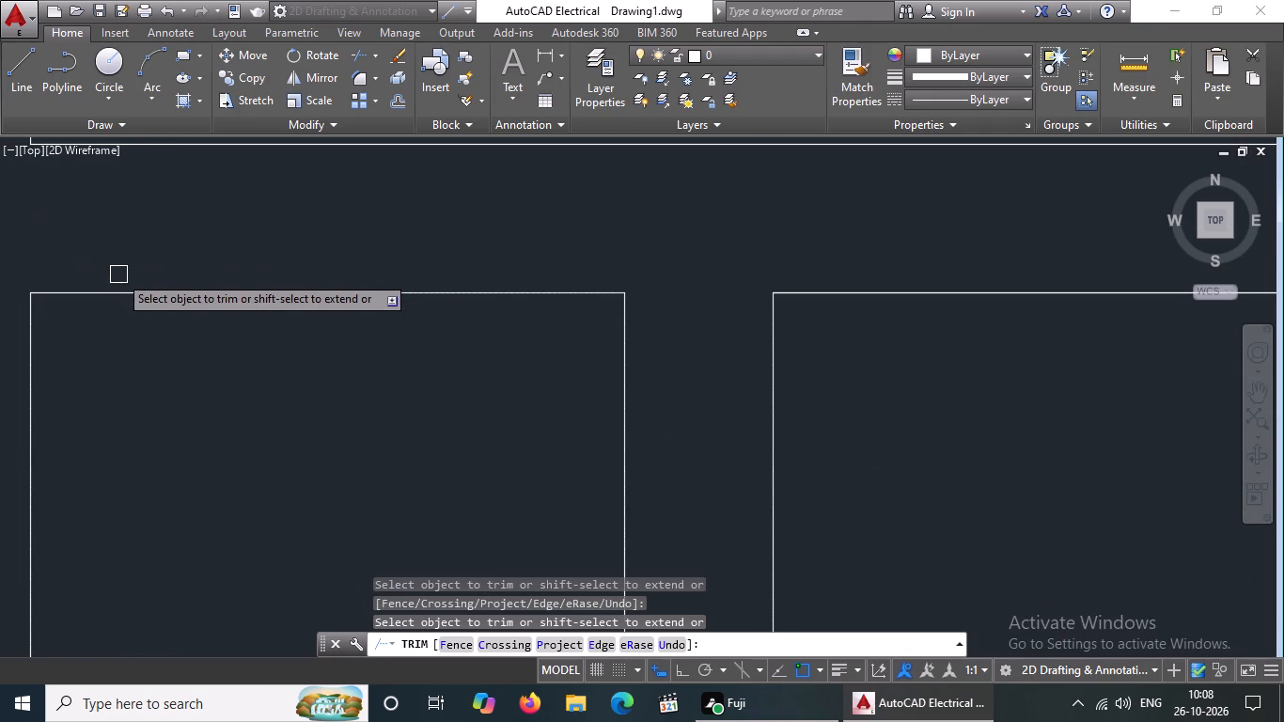
scroll(131, 266, "down", 3)
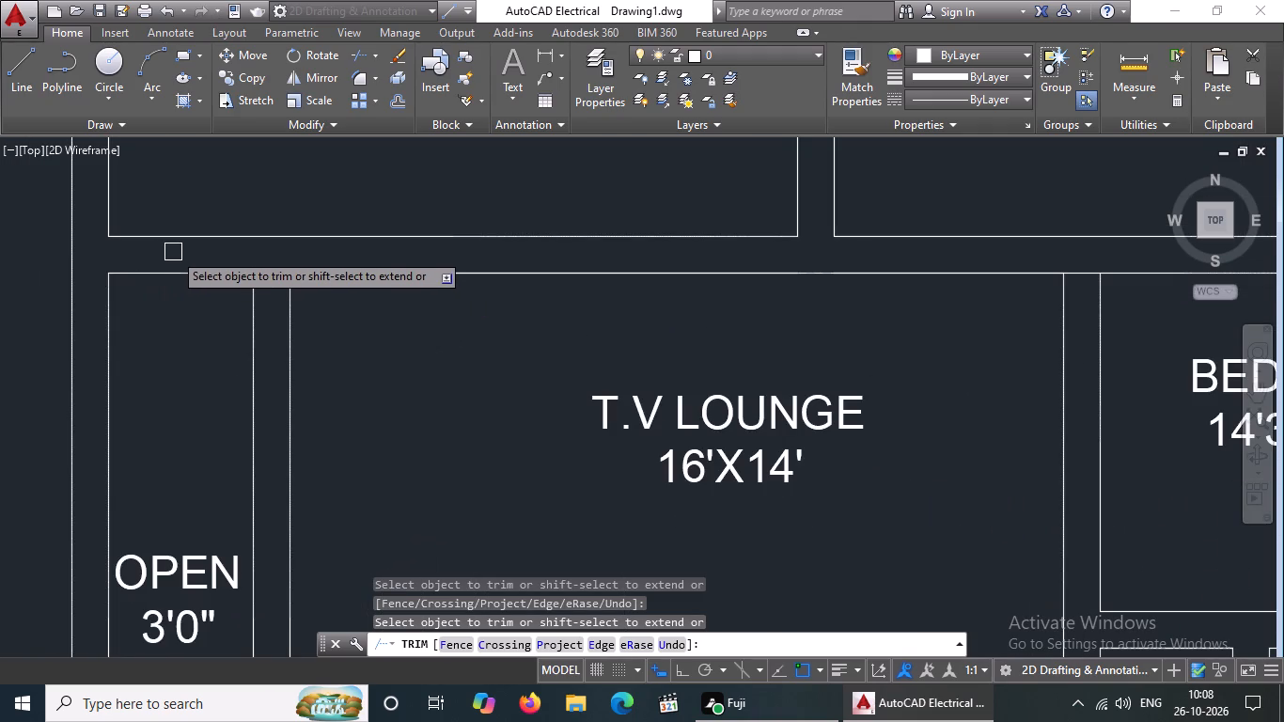
scroll(280, 271, "down", 3)
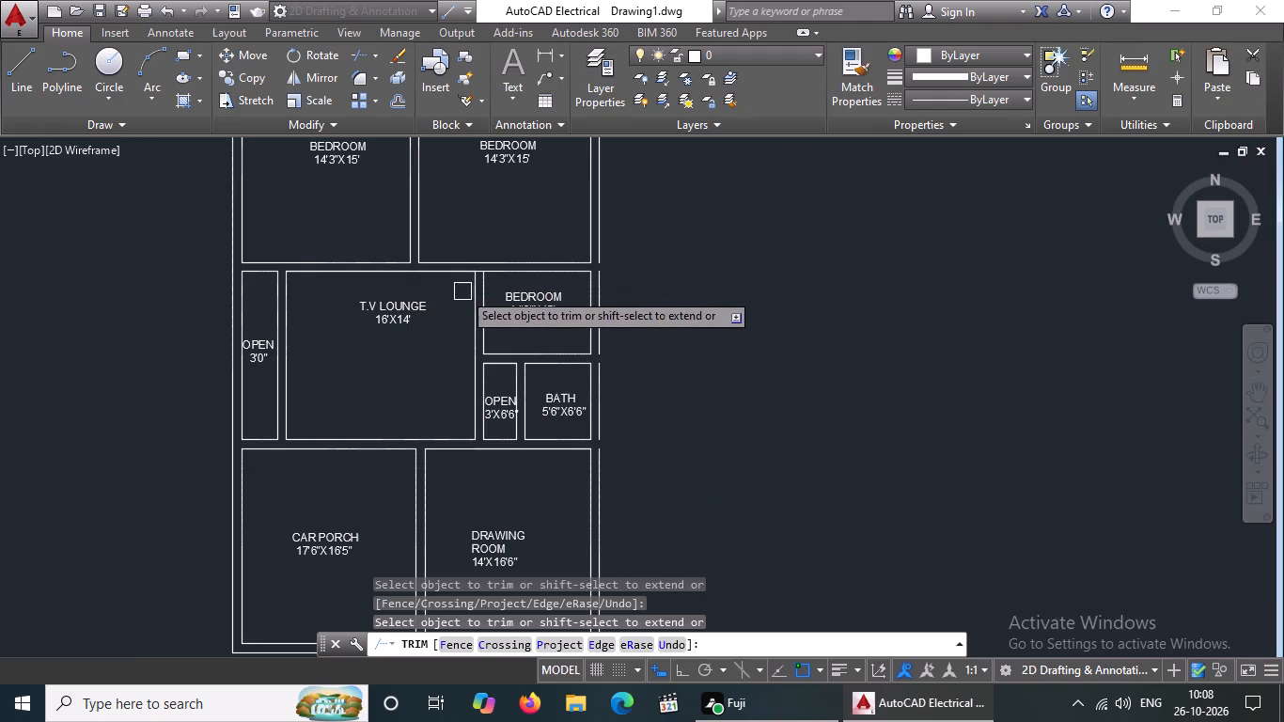
scroll(484, 266, "up", 3)
left_click(462, 290)
scroll(478, 305, "down", 3)
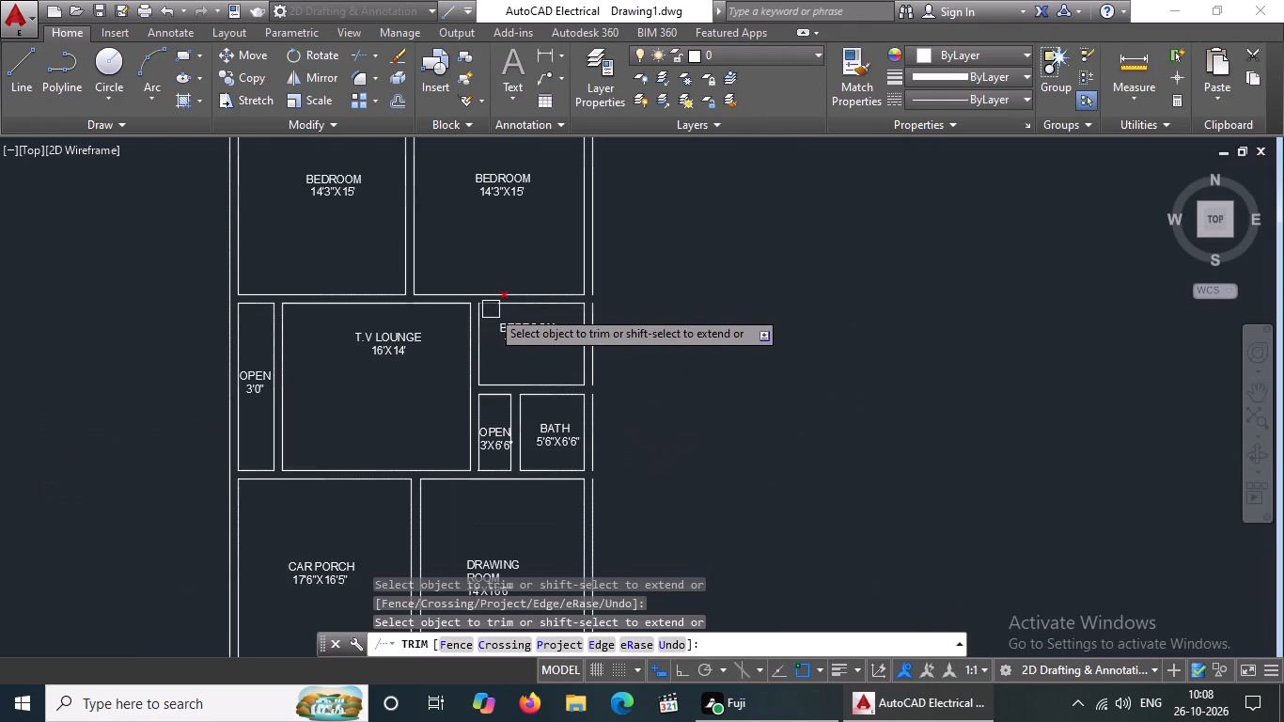
middle_click_drag(491, 247, 528, 393)
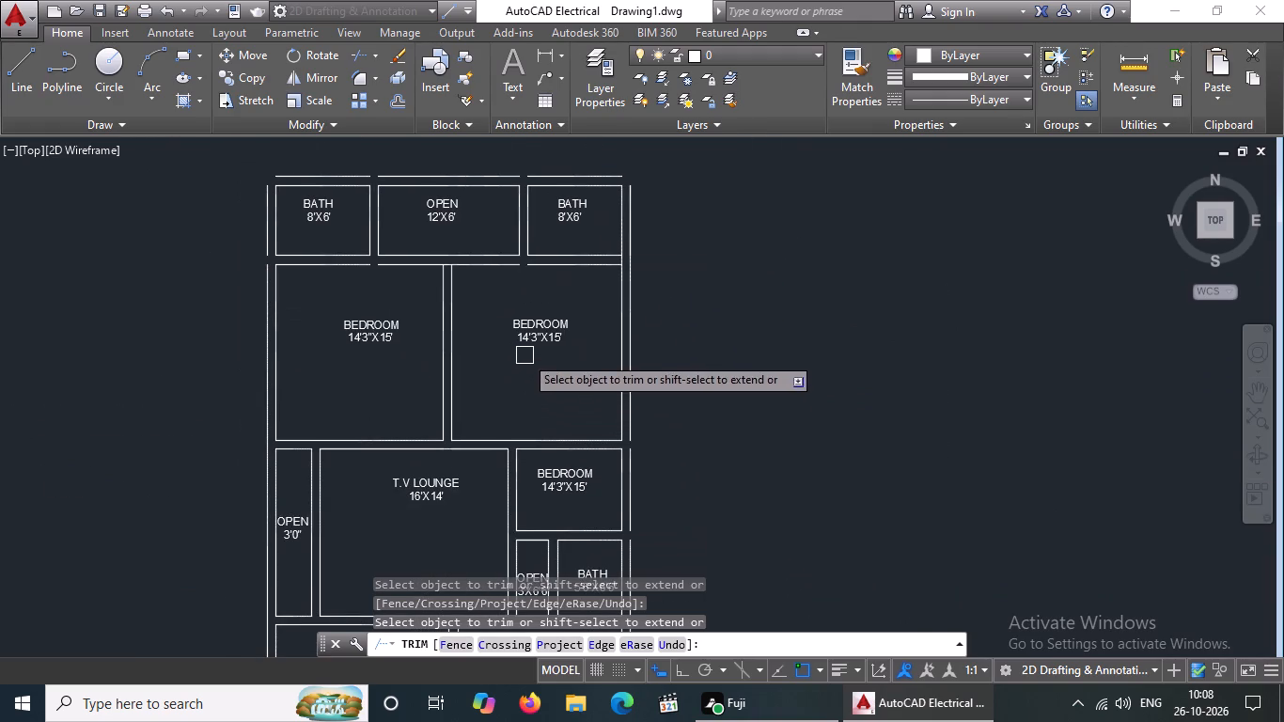
key("Escape")
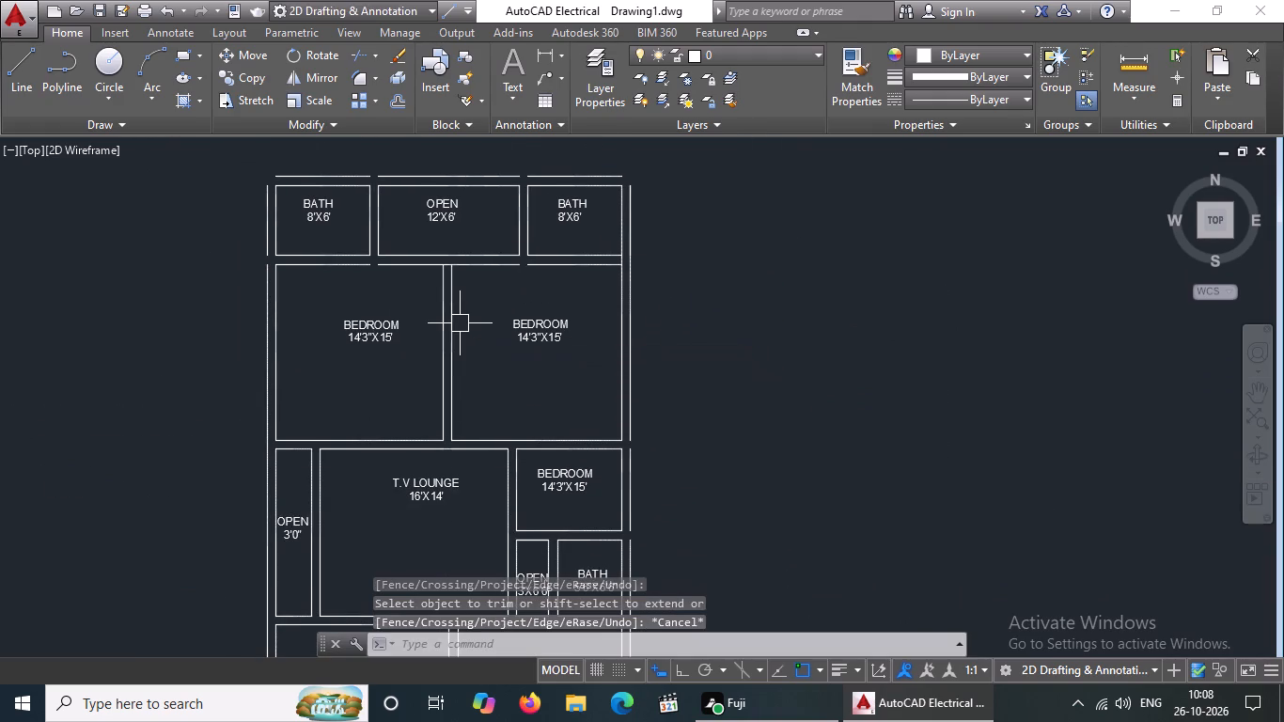
Fillet the left and top outer wall lines into a square corner at the upper-left BATH.
key("f")
key("Return")
scroll(241, 159, "up", 3)
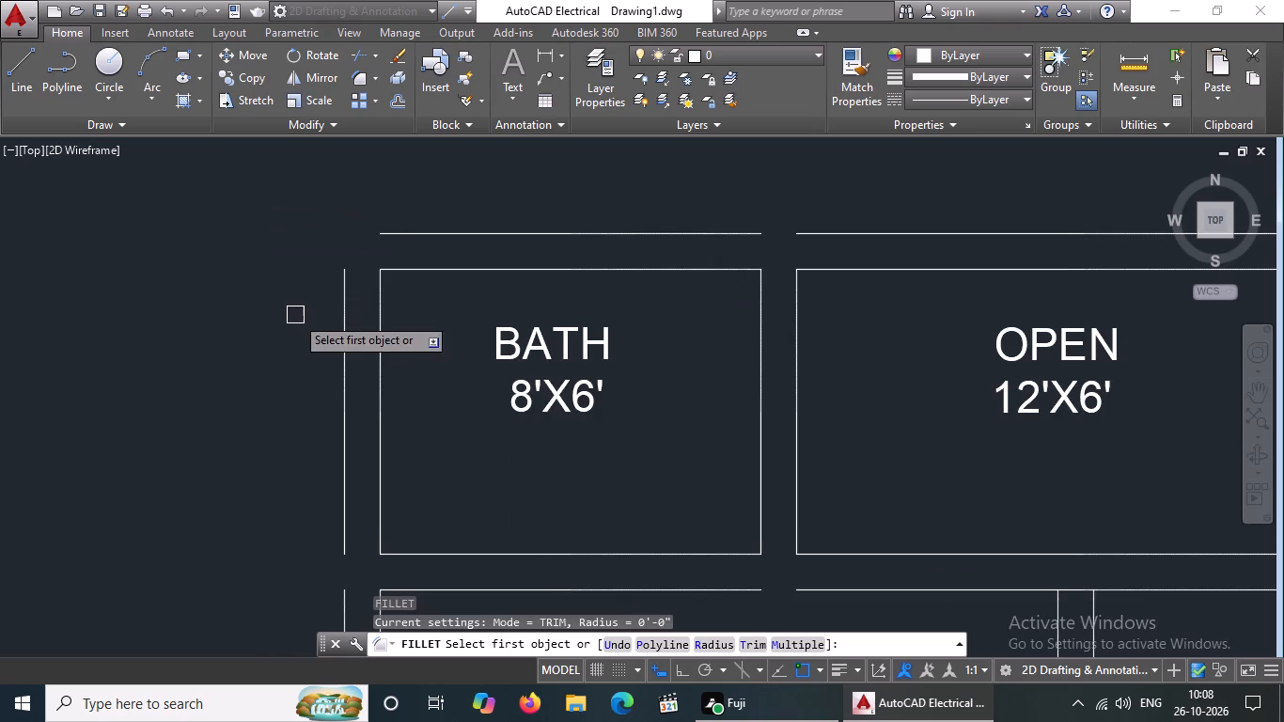
left_click(337, 289)
left_click(406, 234)
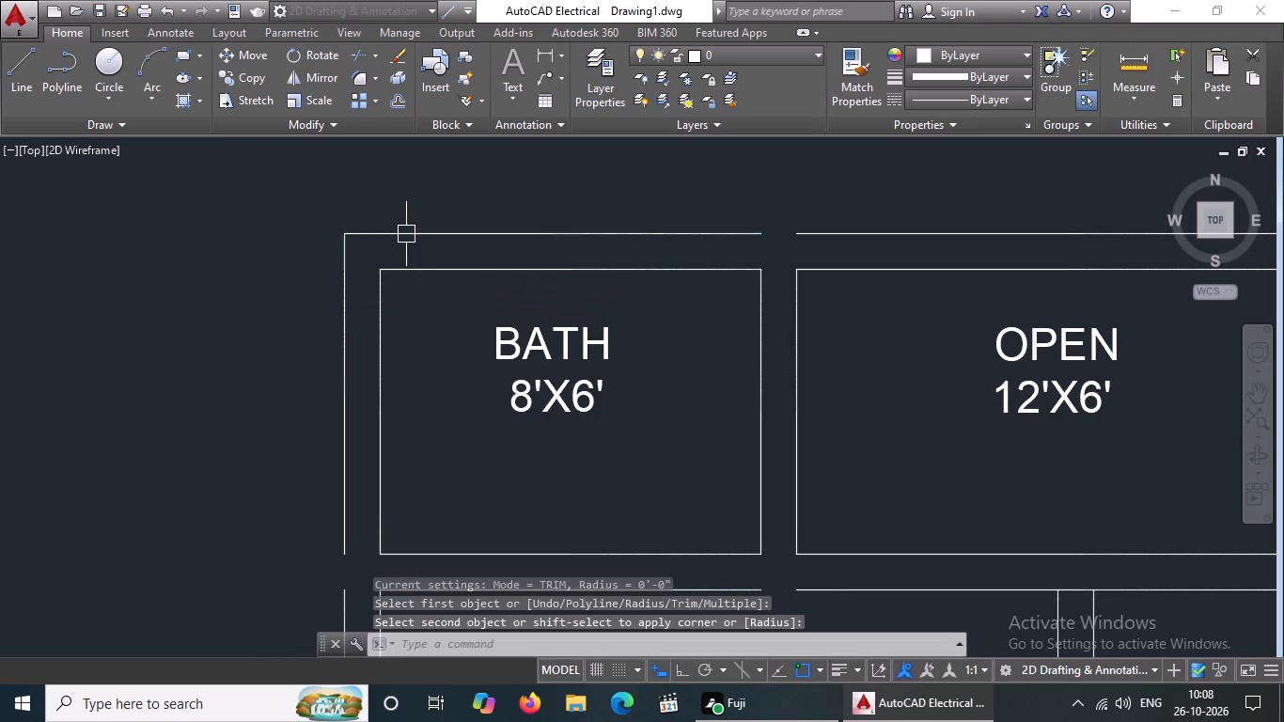
Extend the top outer wall line pieces across the two gaps beside the 12'X6' OPEN.
scroll(406, 234, "down", 3)
type("EX")
key("space")
key("space")
scroll(477, 217, "up", 1)
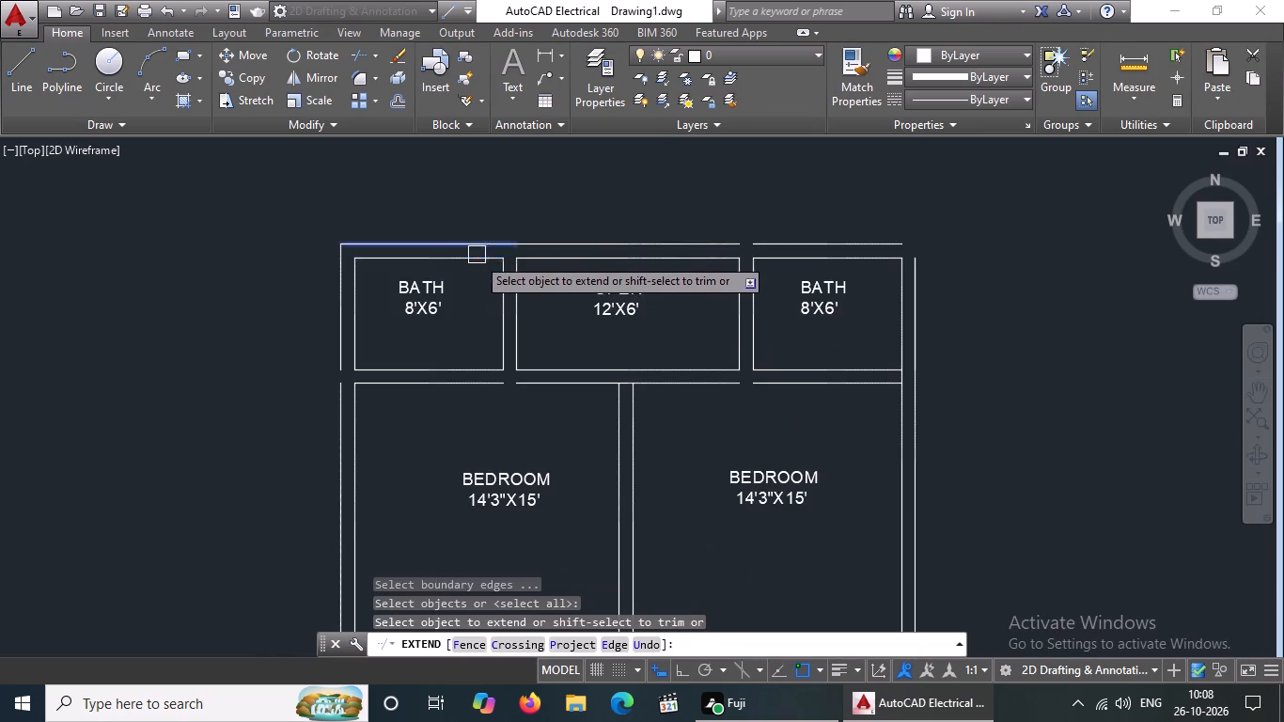
left_click_drag(482, 244, 495, 245)
left_click_drag(699, 239, 710, 243)
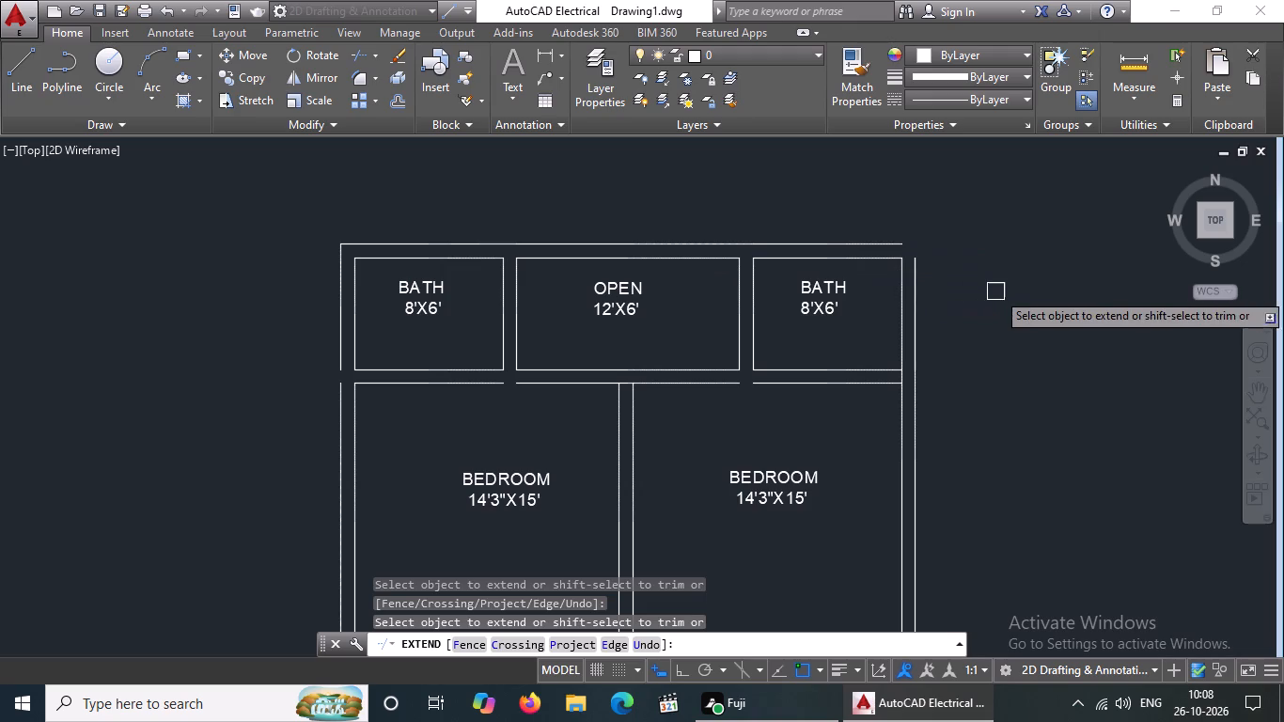
key("Escape")
Fillet the top and right outer wall lines into a square corner at the upper-right BATH.
key("f")
key("Return")
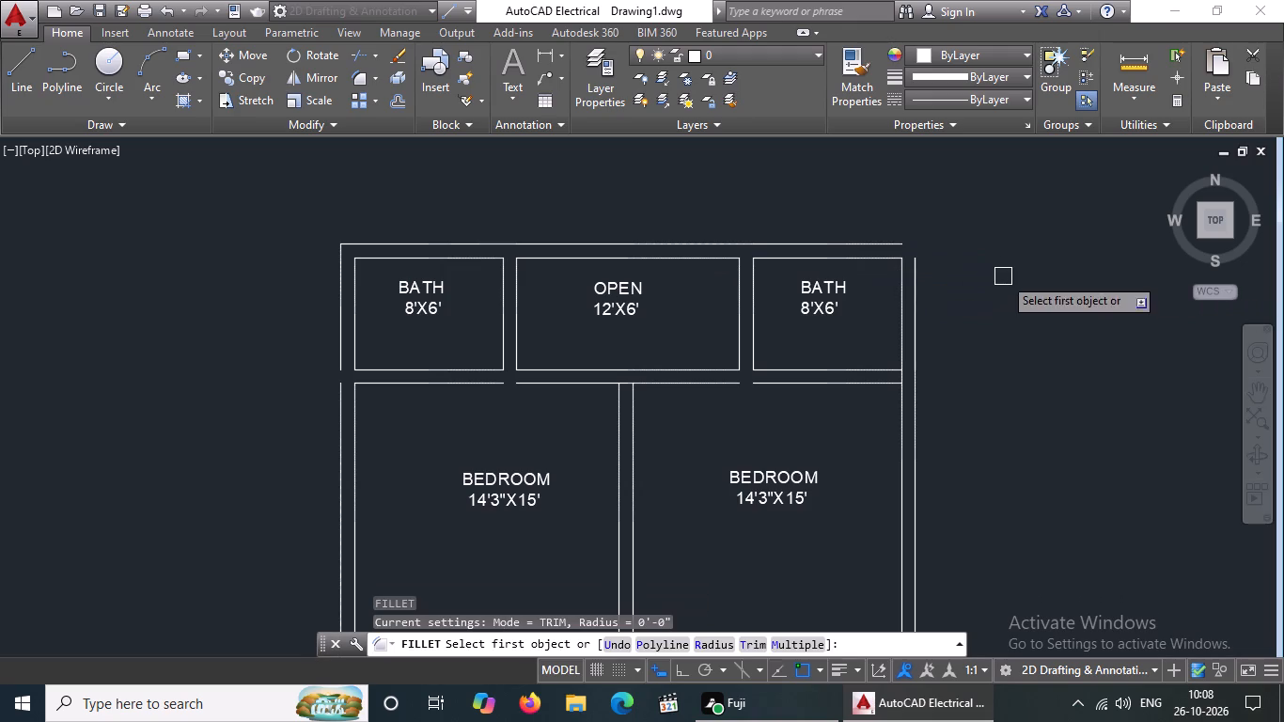
left_click(886, 238)
left_click(916, 264)
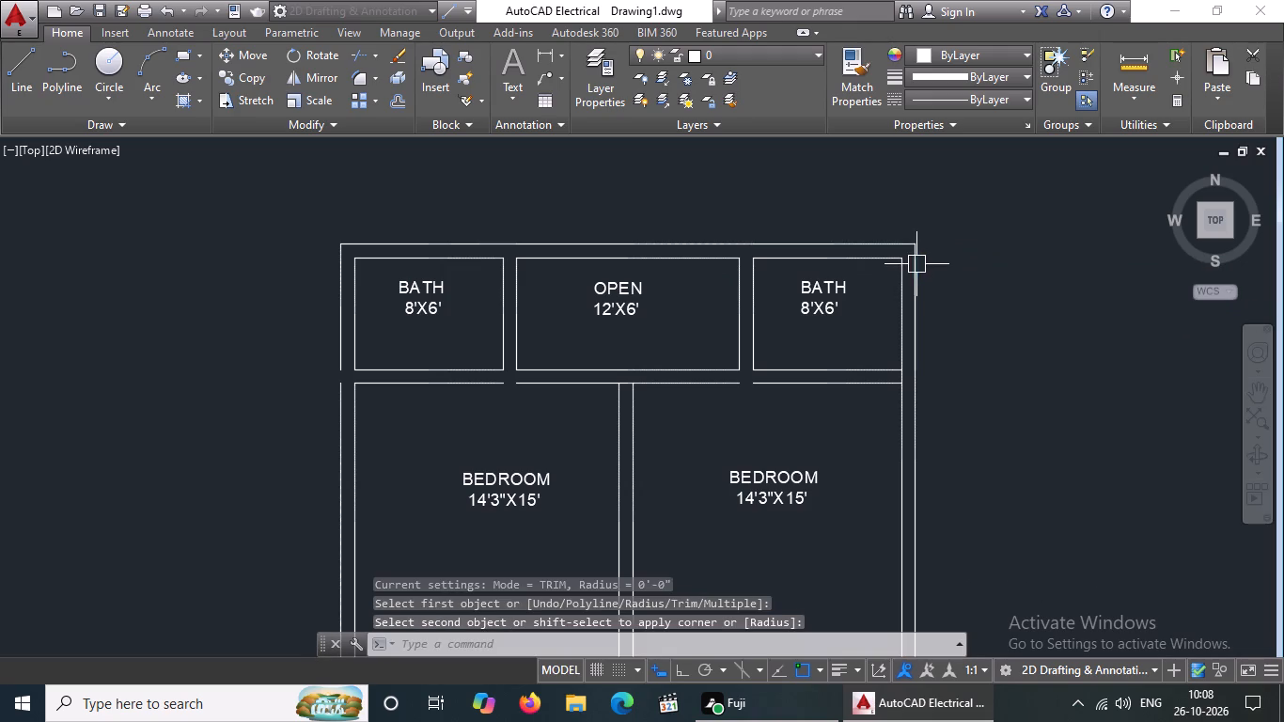
key("Escape")
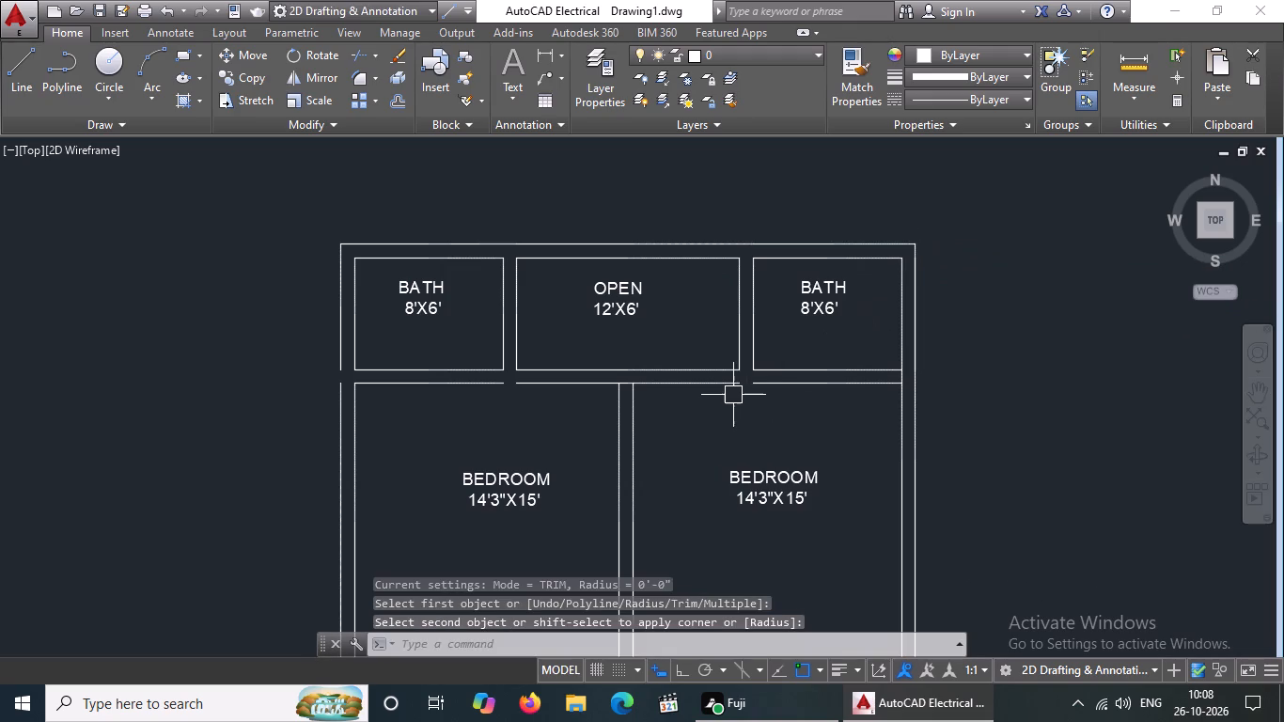
Extend the left outer wall line and the wall line along the top of the two large BEDROOMs across their gaps.
type("EX")
key("space")
key("space")
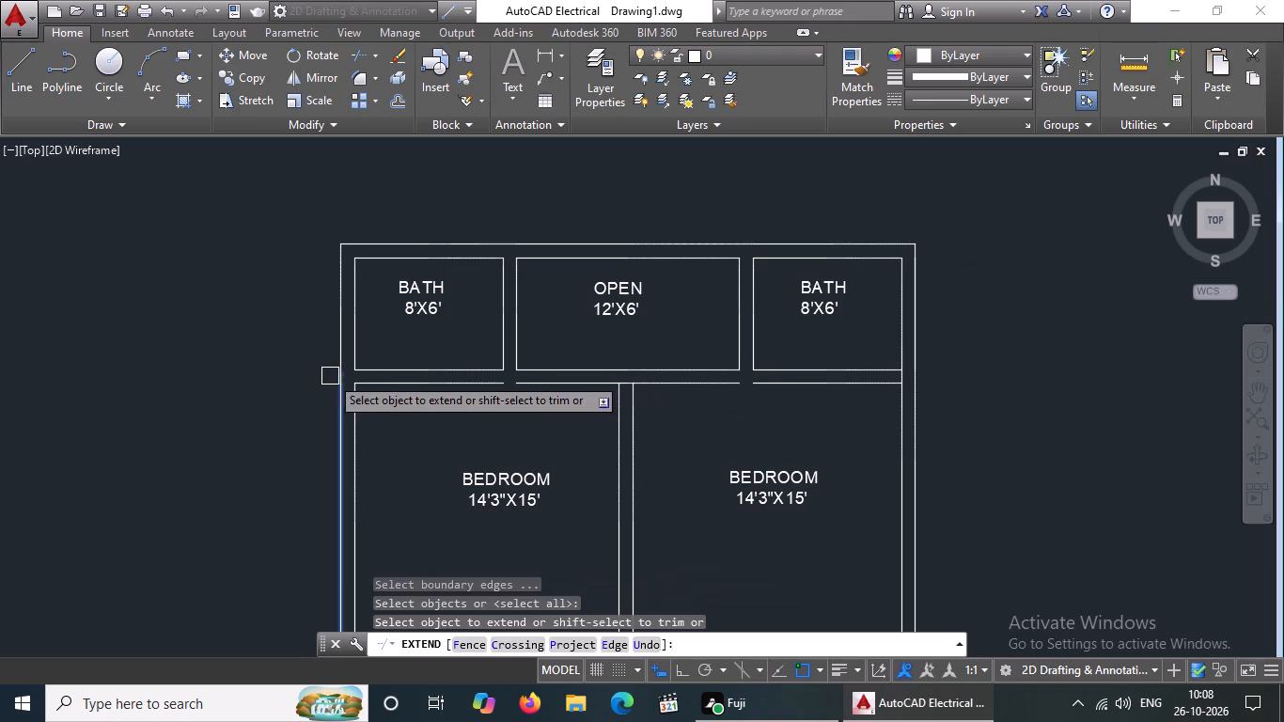
left_click(337, 350)
left_click_drag(483, 388, 515, 390)
left_click(720, 385)
key("Escape")
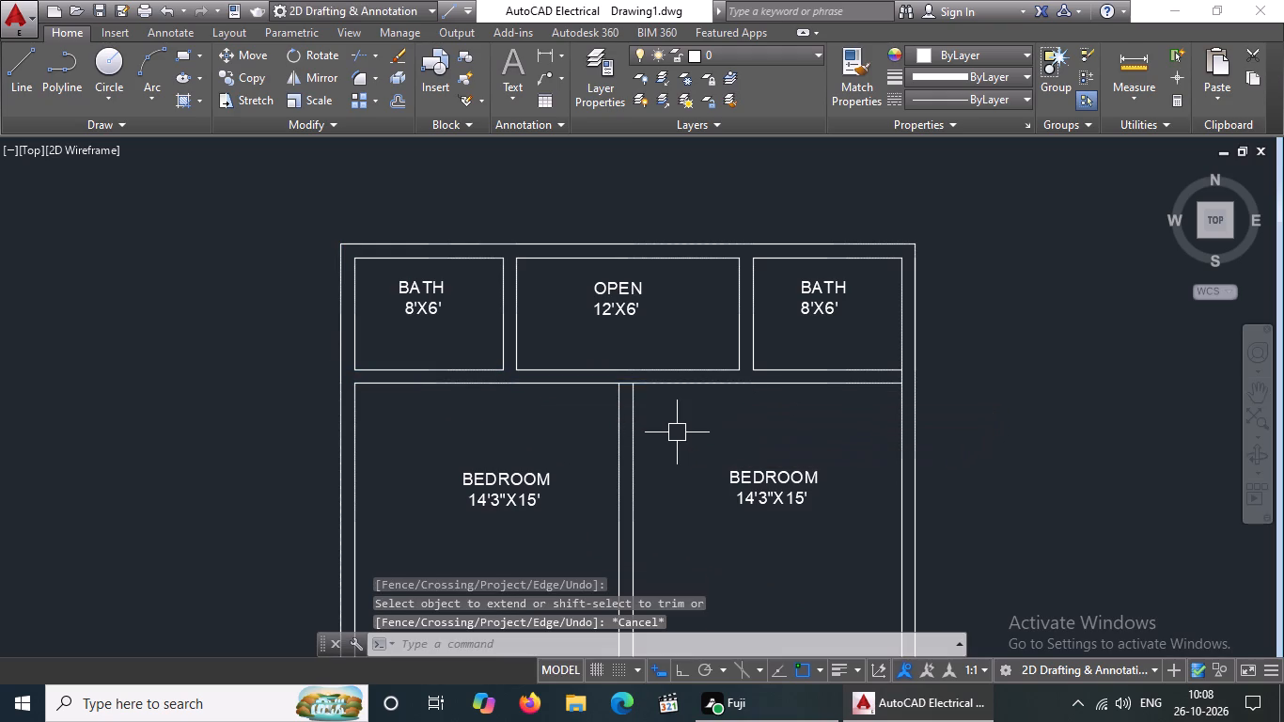
Trim the wall line atop the partition between the large BEDROOMs and the right wall's inner line at the junction below the upper-right BATH.
type("TR")
key("space")
key("space")
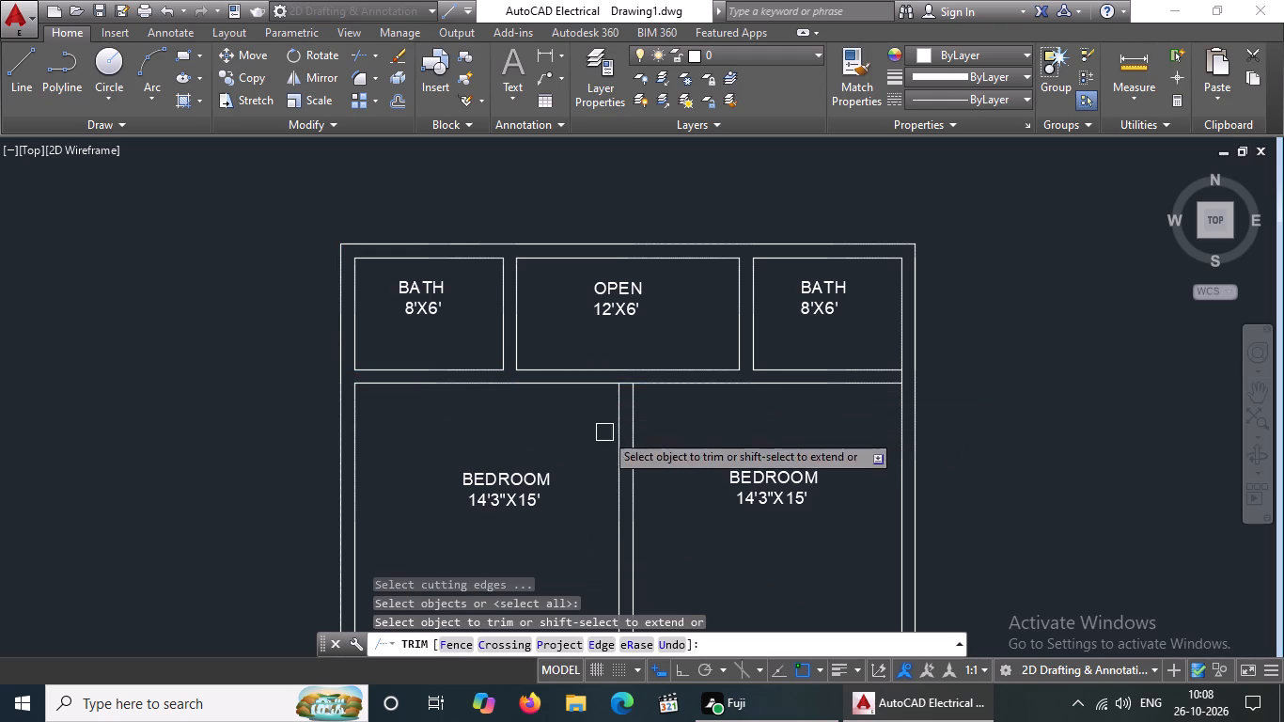
scroll(623, 368, "up", 3)
left_click(622, 431)
scroll(641, 429, "down", 5)
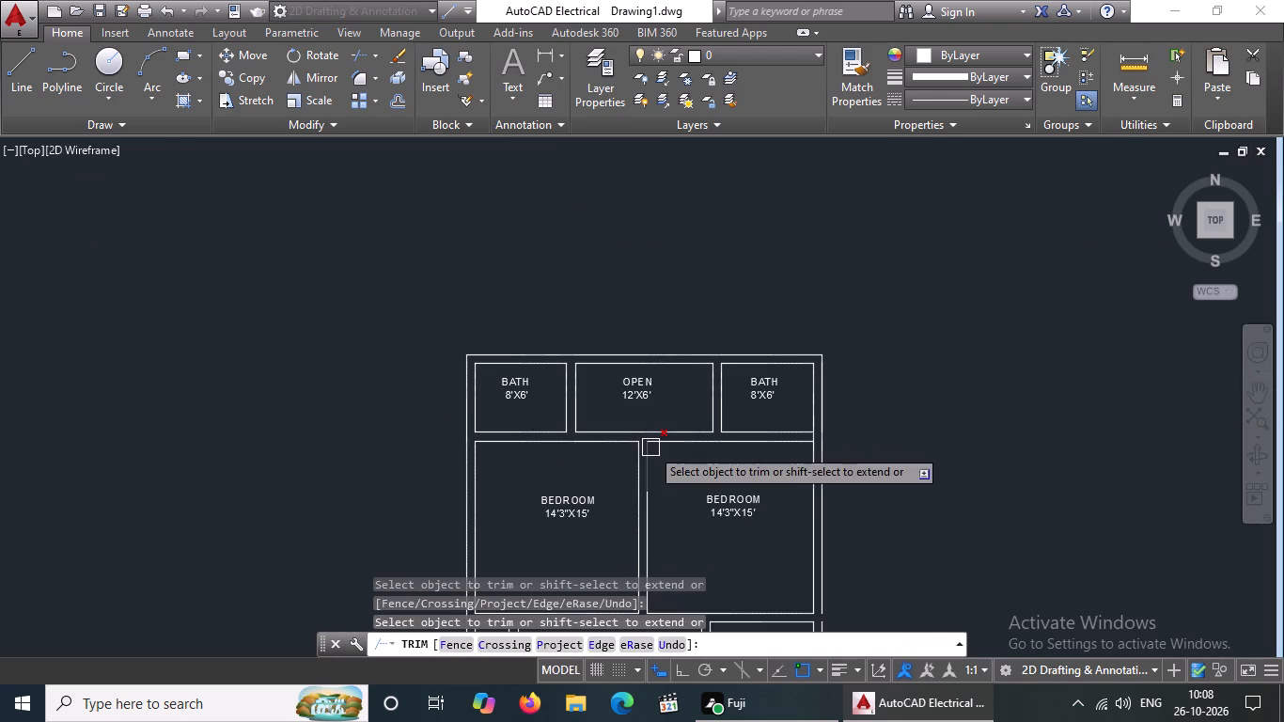
scroll(830, 432, "up", 3)
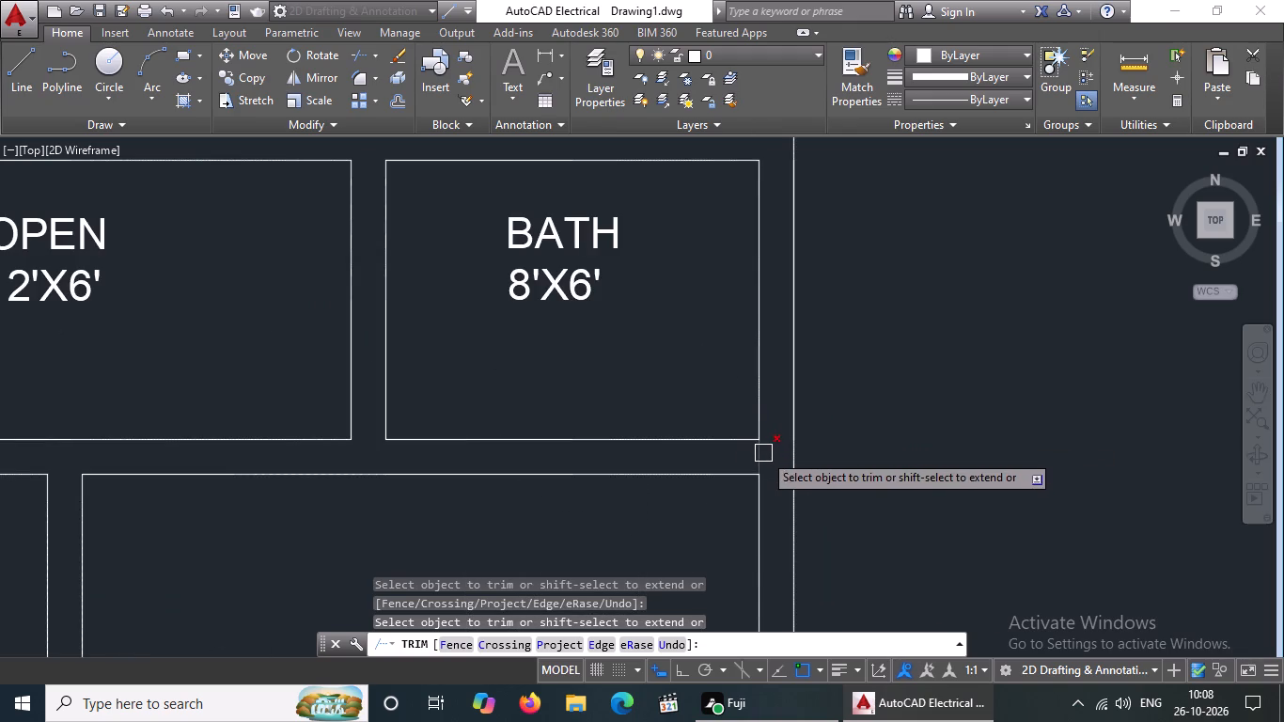
left_click_drag(763, 453, 758, 465)
scroll(516, 399, "down", 4)
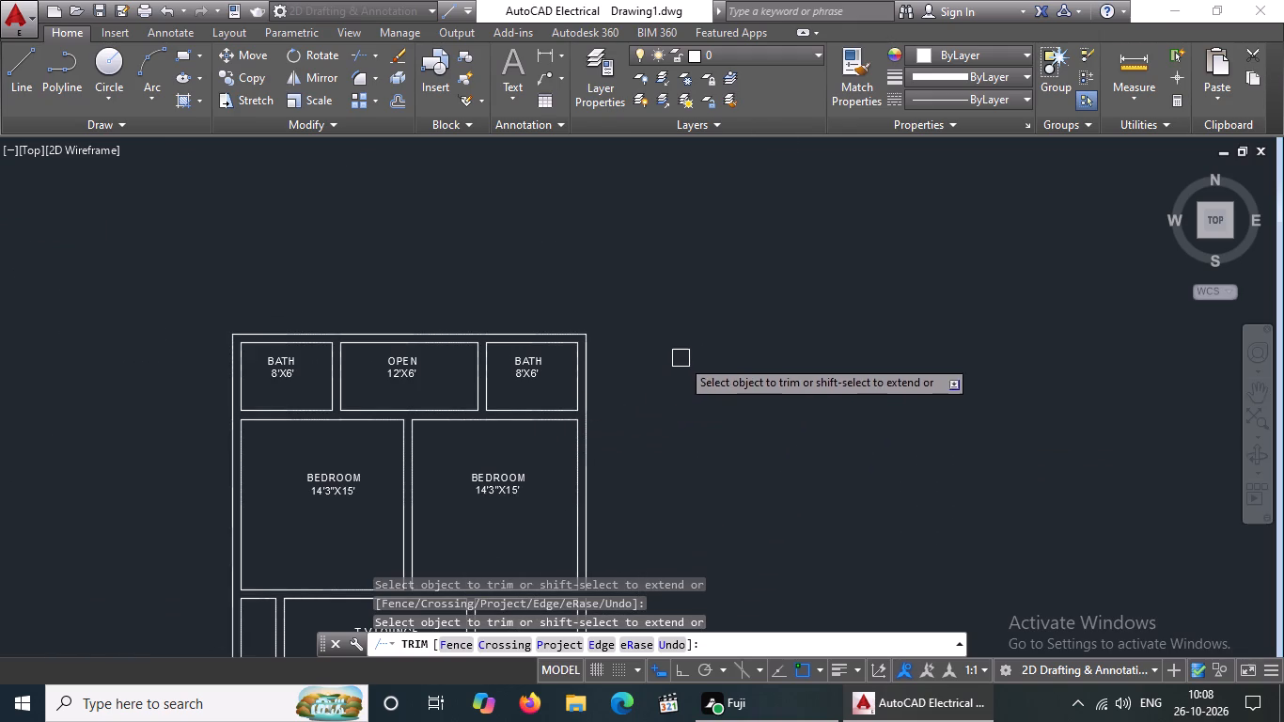
middle_click(738, 303)
middle_click_drag(684, 450, 746, 366)
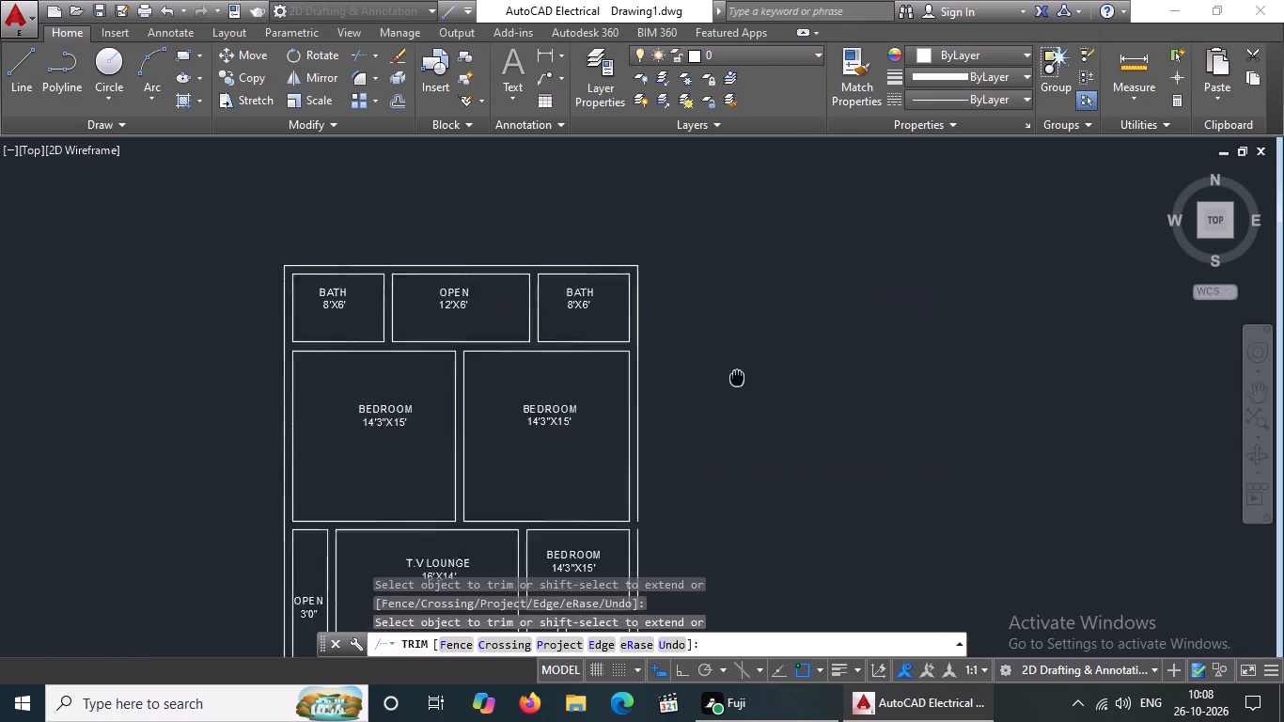
middle_click_drag(746, 366, 806, 318)
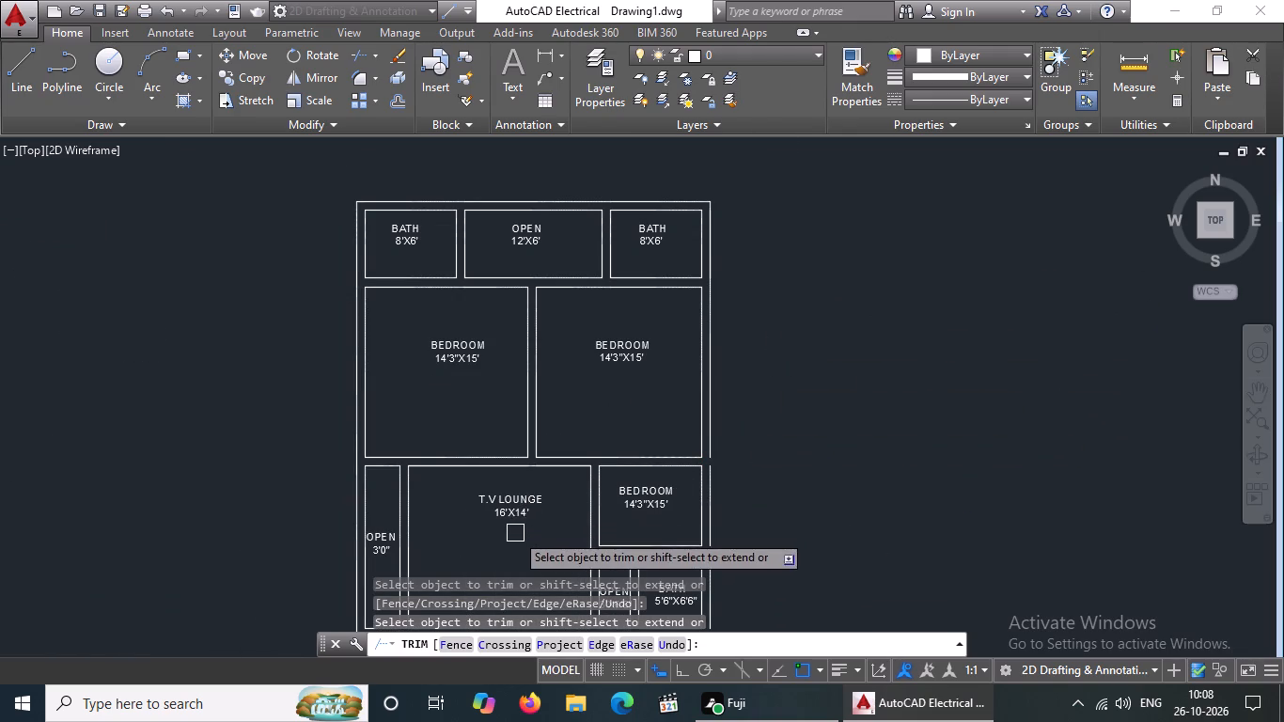
middle_click_drag(564, 504, 619, 423)
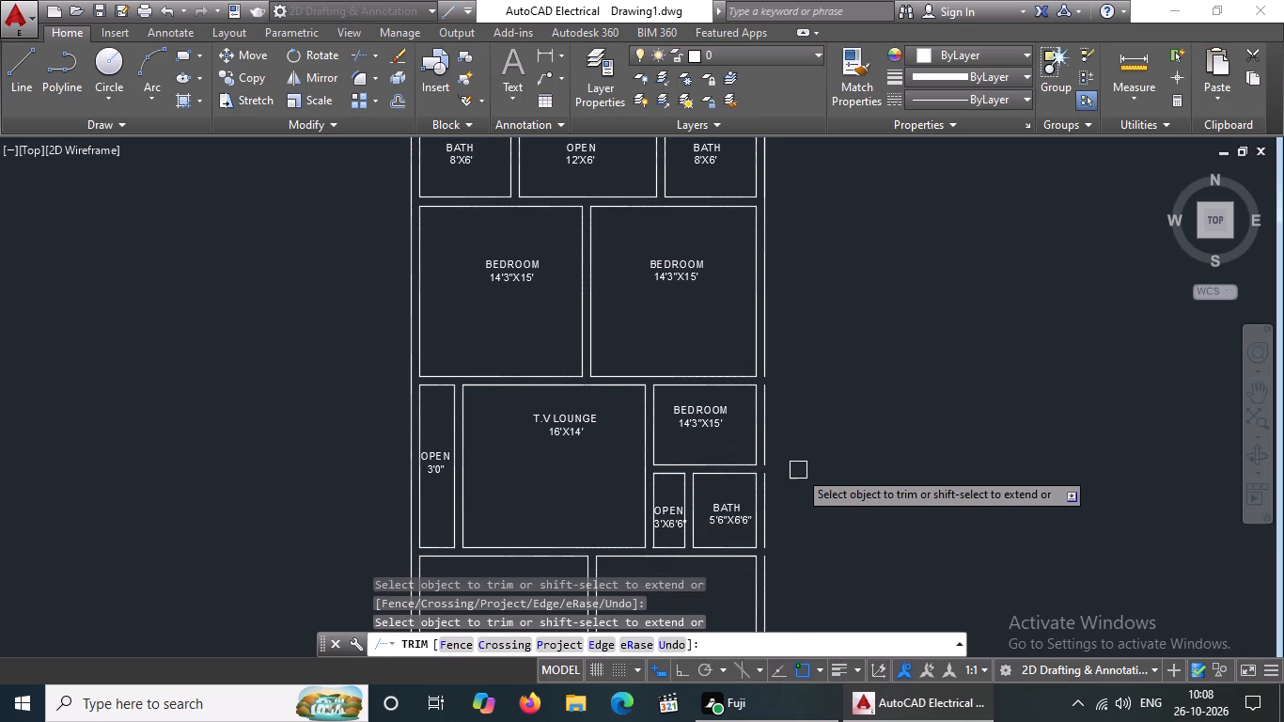
key("Escape")
Extend the right outer wall line pieces across the three gaps between the upper-right BEDROOM and the DRAWING ROOM.
type("EX")
key("space")
key("space")
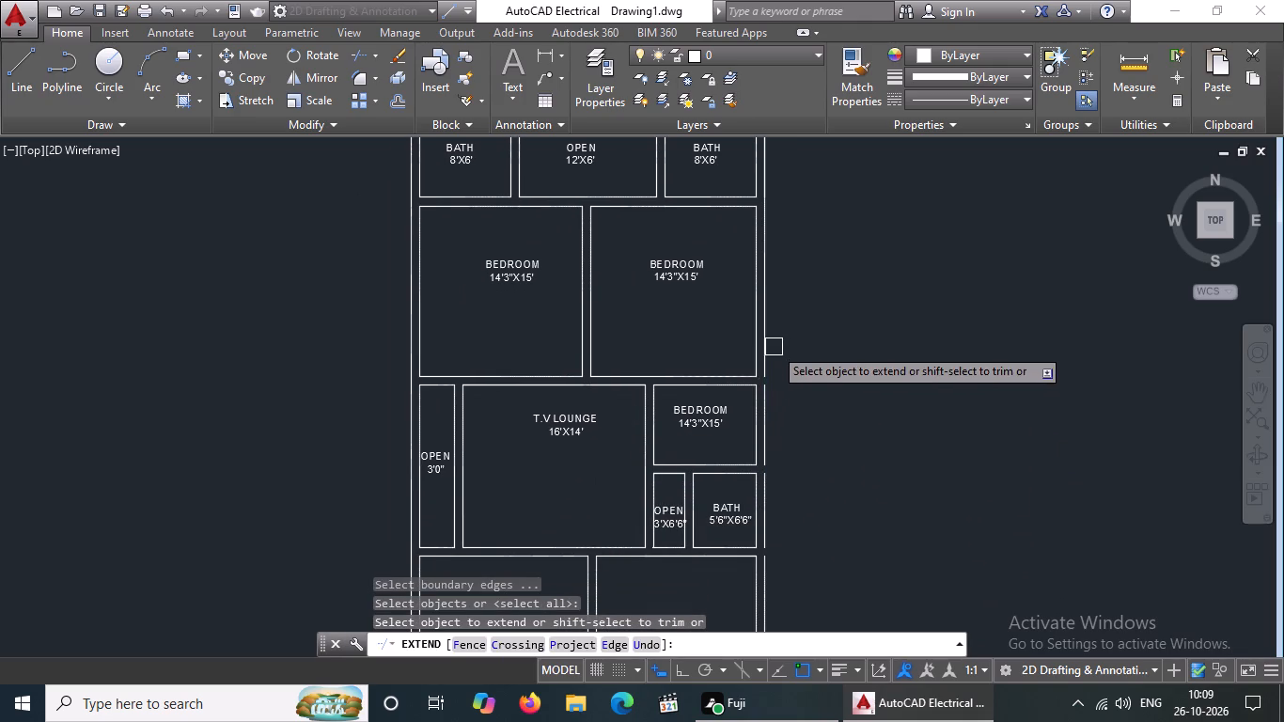
left_click(761, 357)
left_click(769, 452)
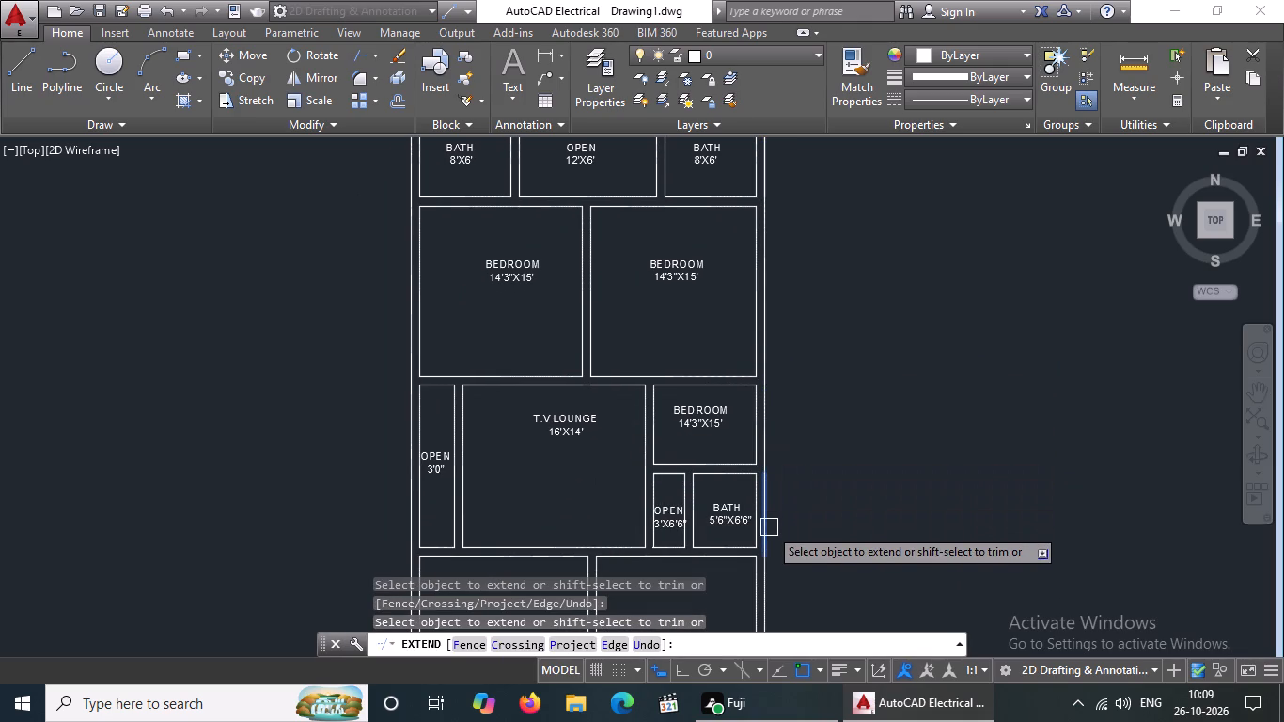
left_click(769, 528)
middle_click_drag(885, 369, 912, 336)
scroll(899, 372, "down", 3)
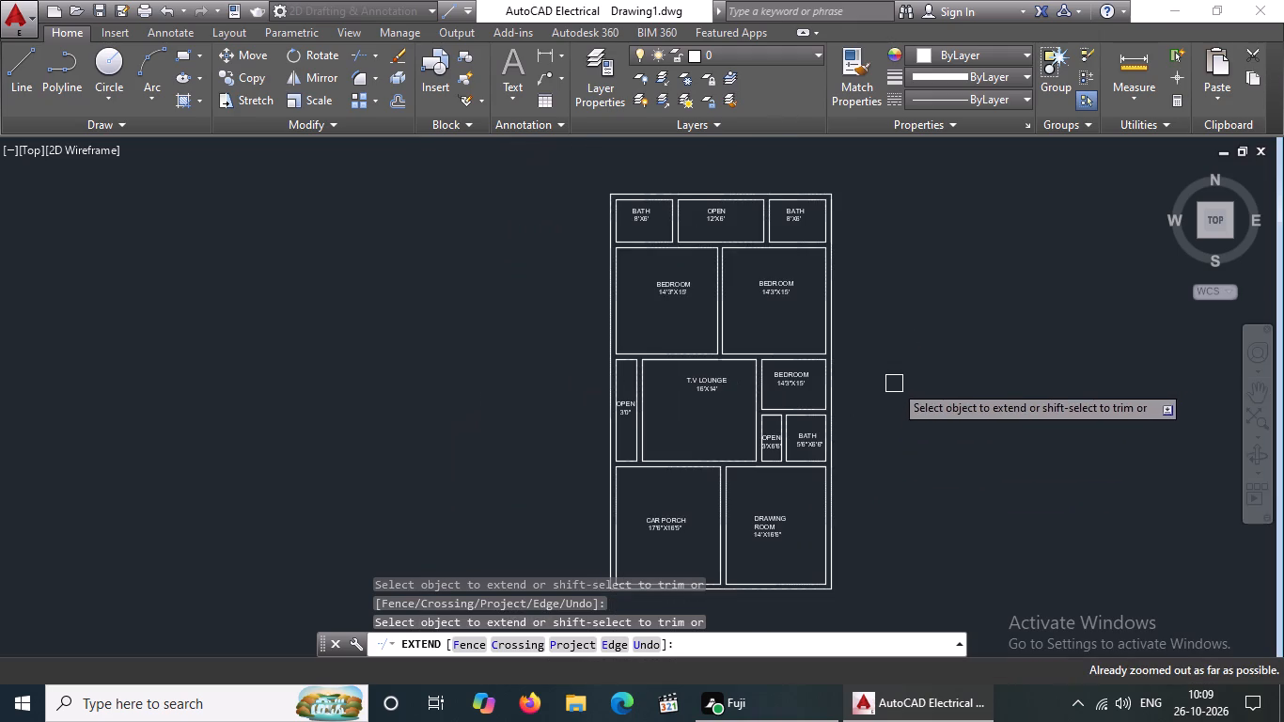
scroll(869, 444, "down", 2)
middle_click_drag(866, 439, 878, 413)
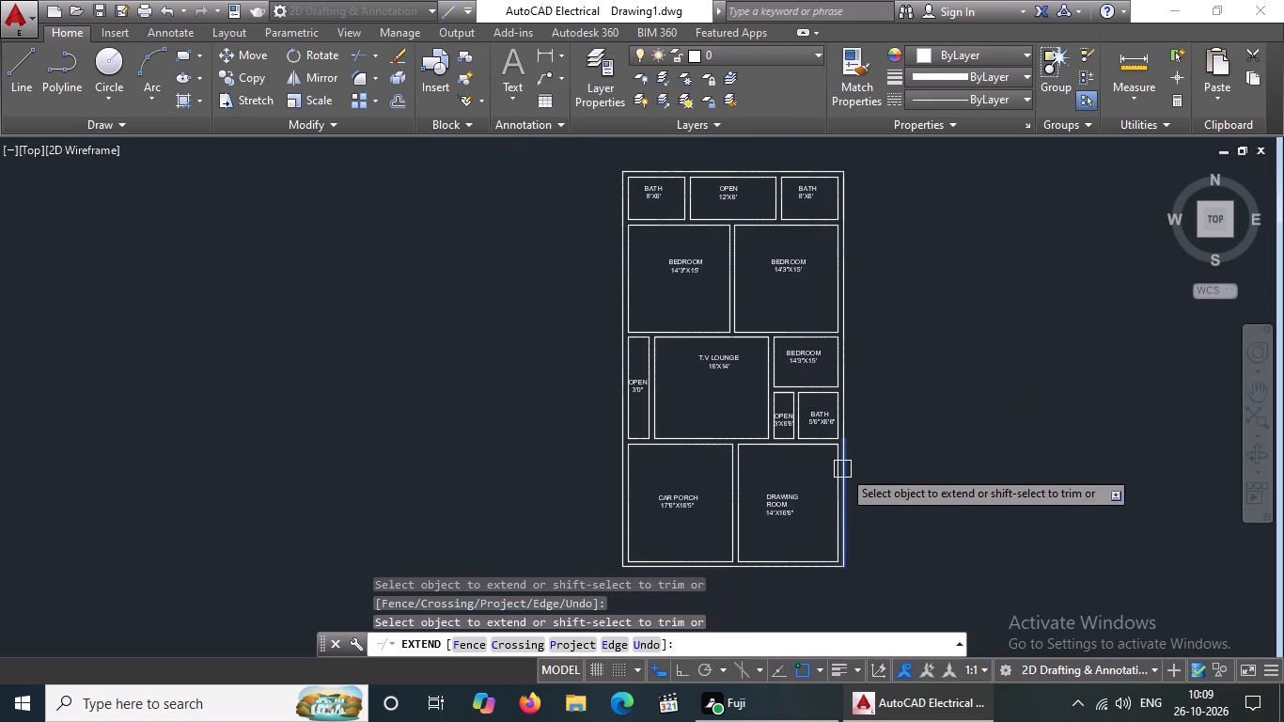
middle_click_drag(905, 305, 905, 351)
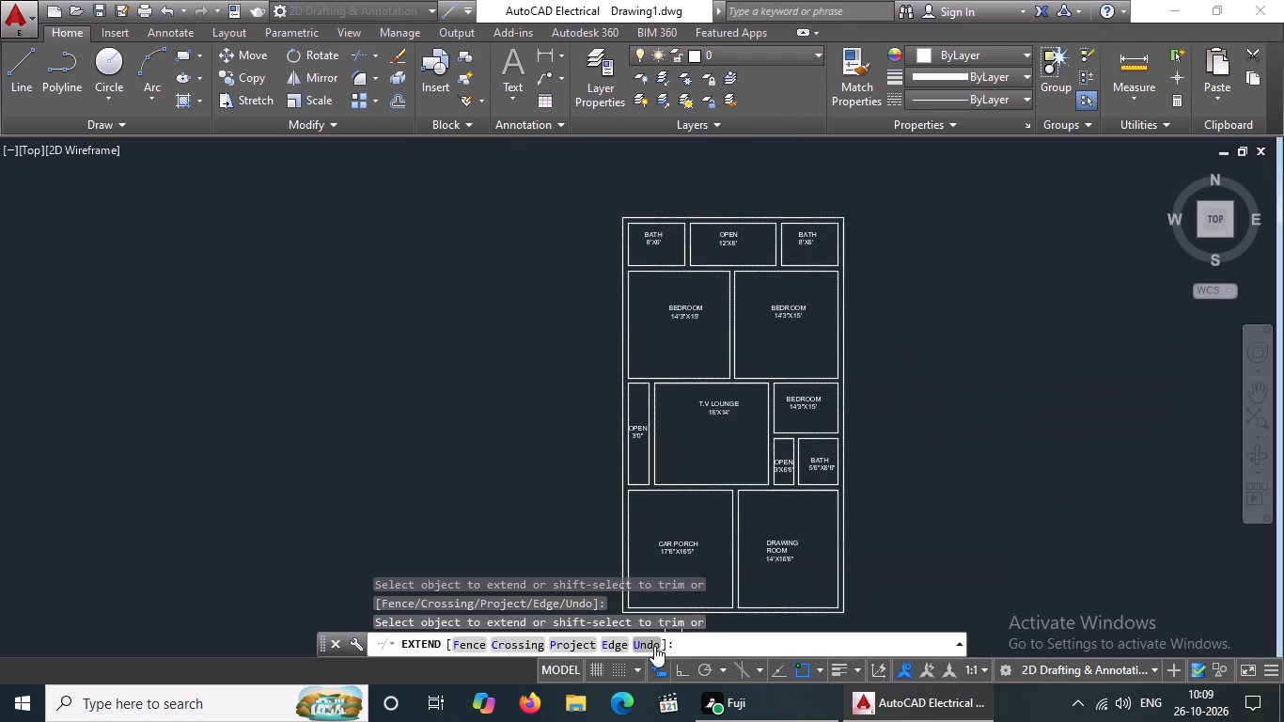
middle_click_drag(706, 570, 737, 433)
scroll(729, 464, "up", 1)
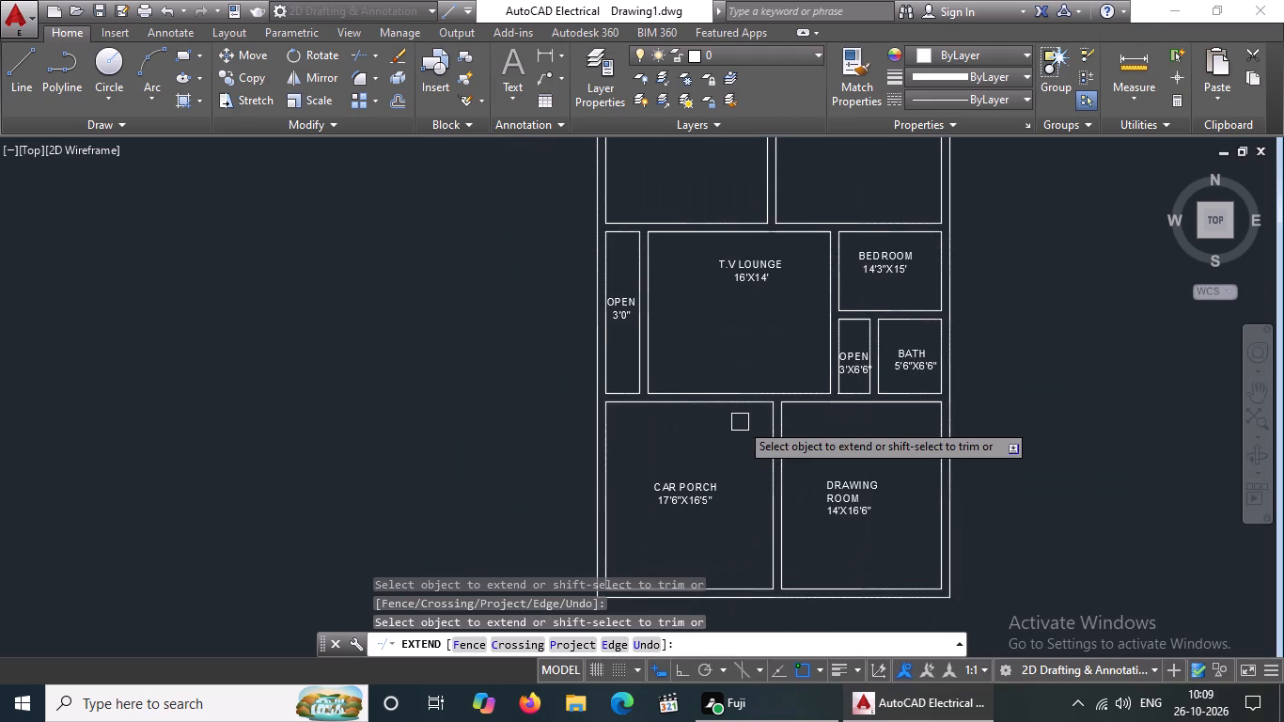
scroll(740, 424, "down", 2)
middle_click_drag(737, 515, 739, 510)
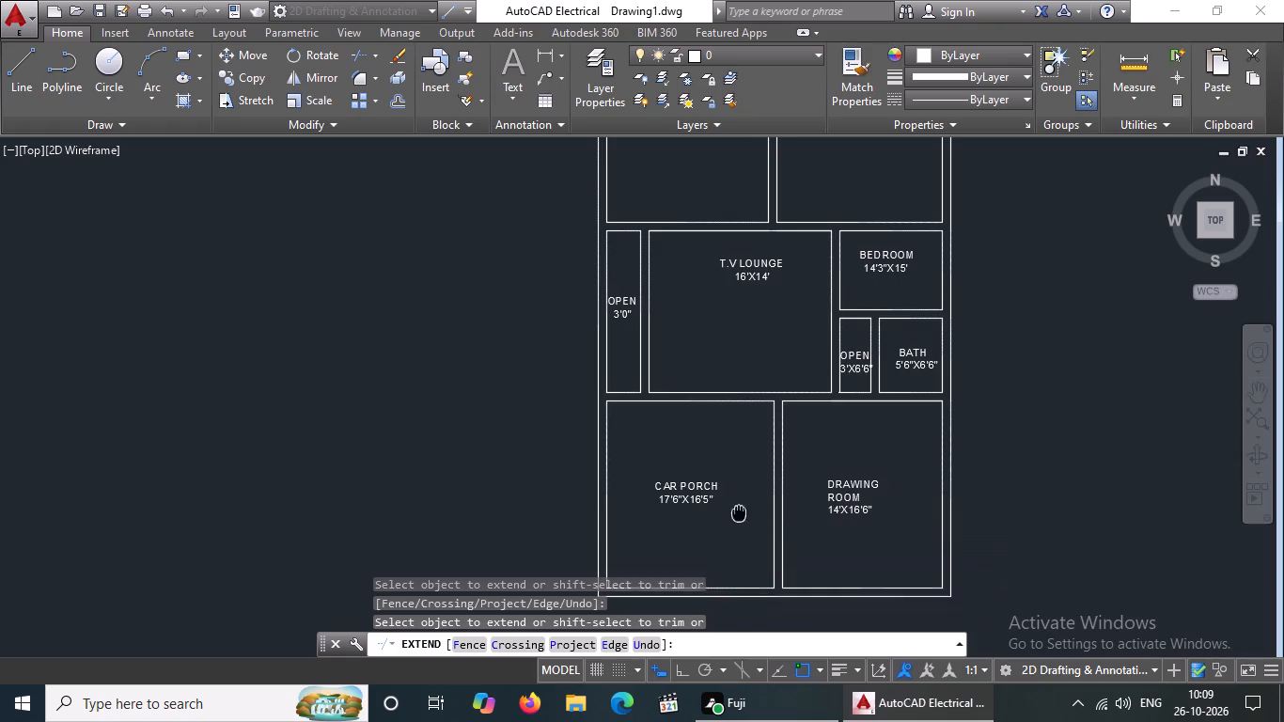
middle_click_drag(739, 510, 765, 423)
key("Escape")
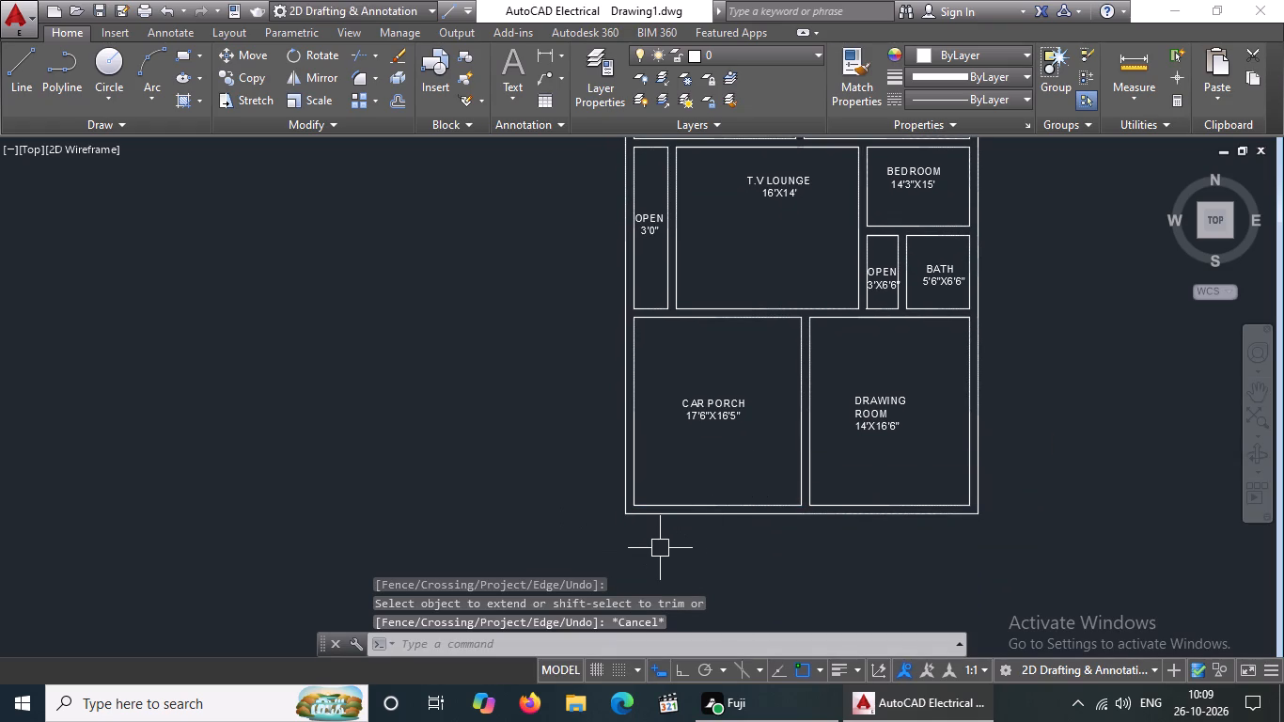
Place two Door - Imperial blocks and one Door - Metric block from the tool palettes in the empty space east of the plan.
key("t")
key("p")
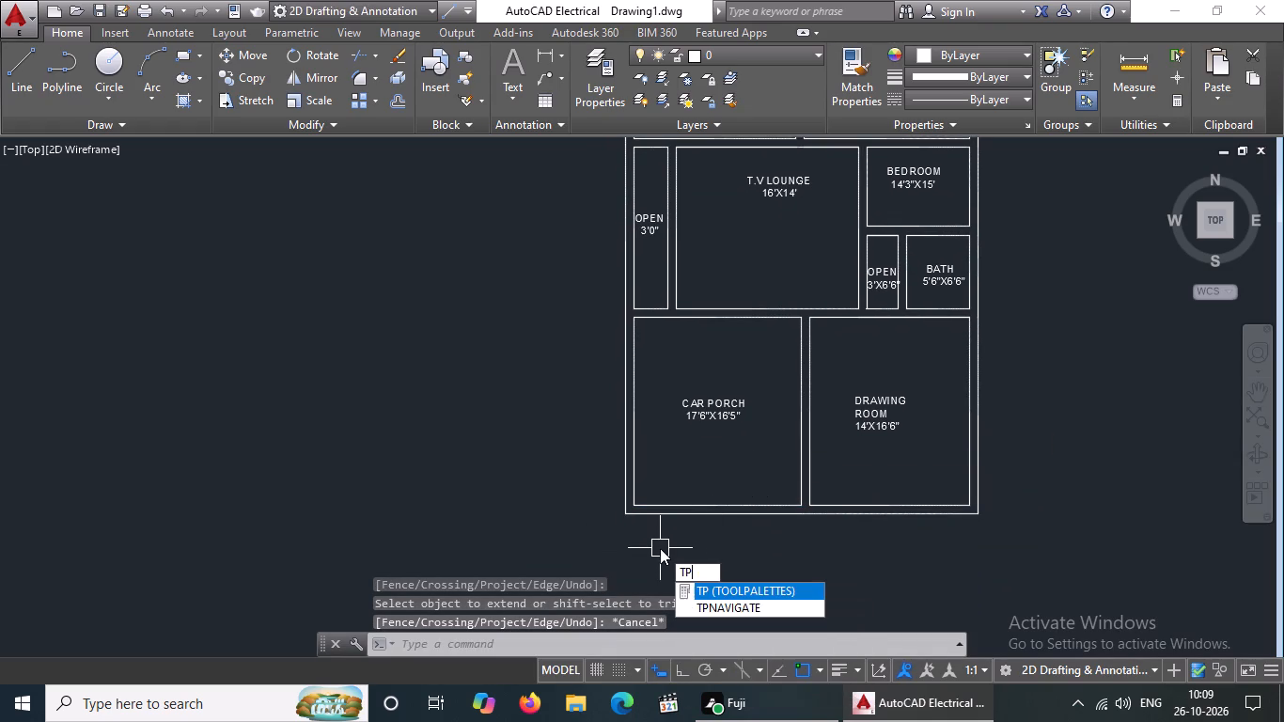
key("Return")
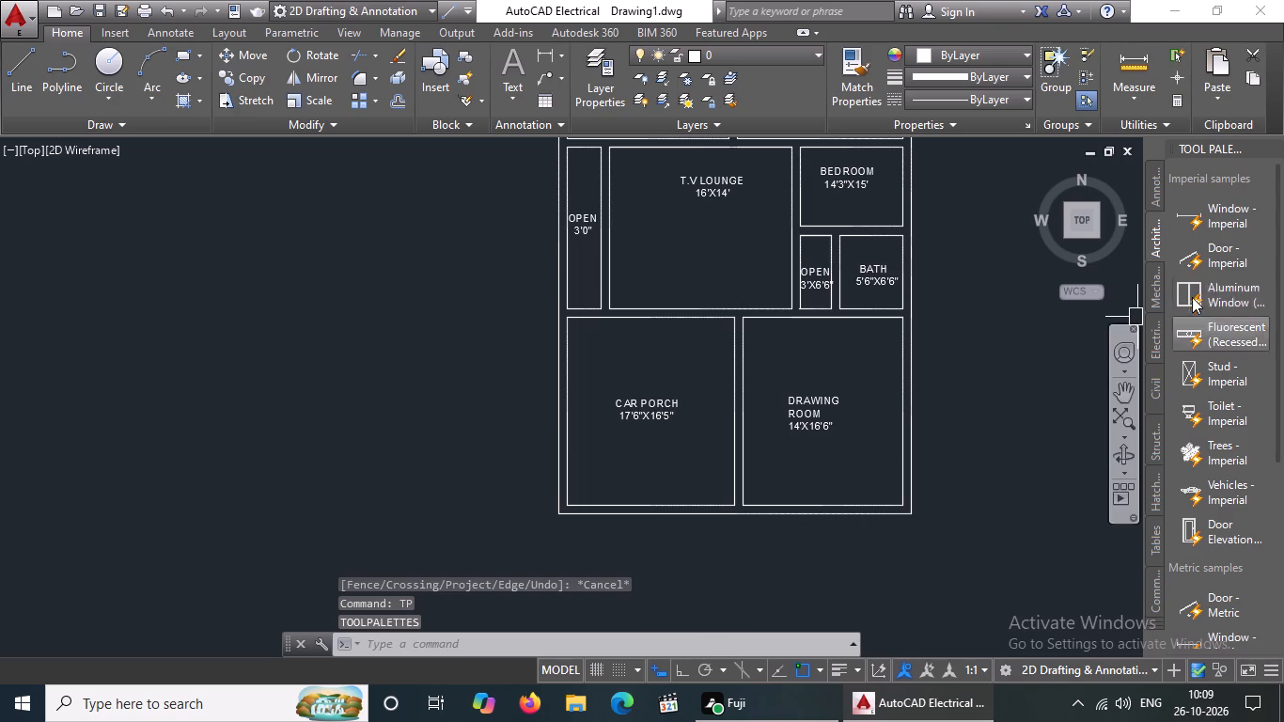
left_click_drag(1195, 253, 1018, 390)
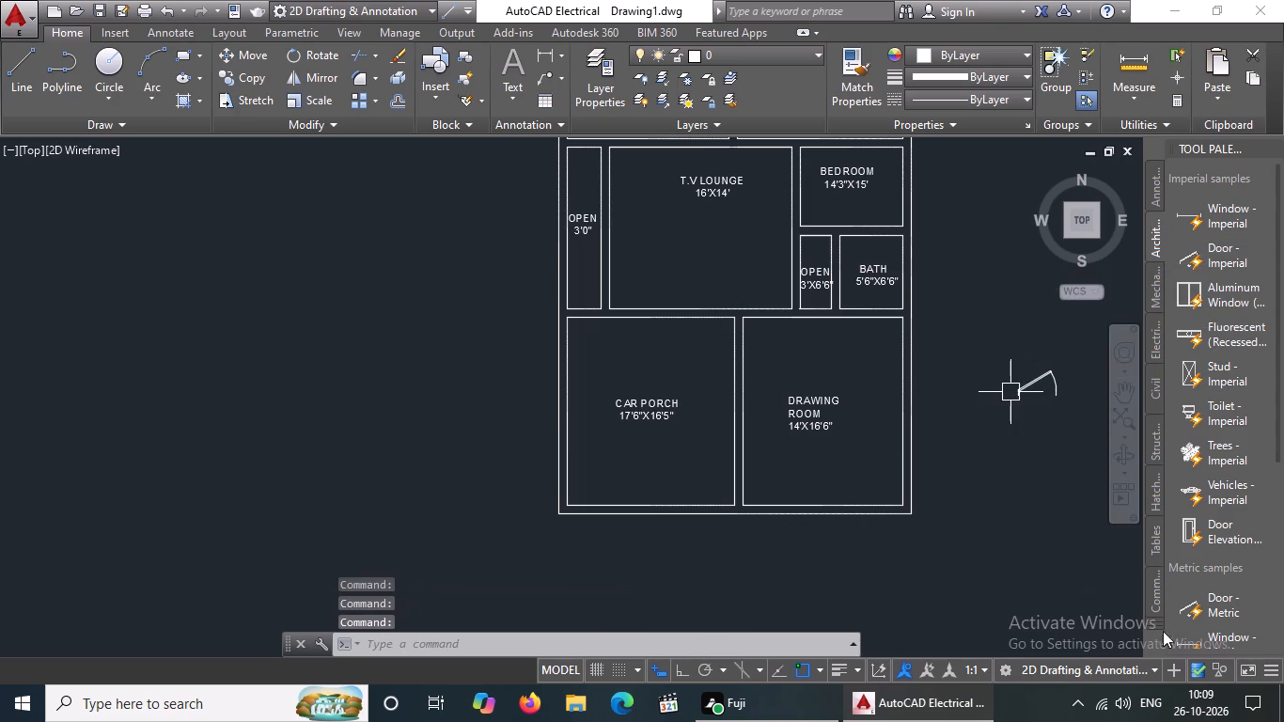
left_click_drag(1229, 602, 1014, 555)
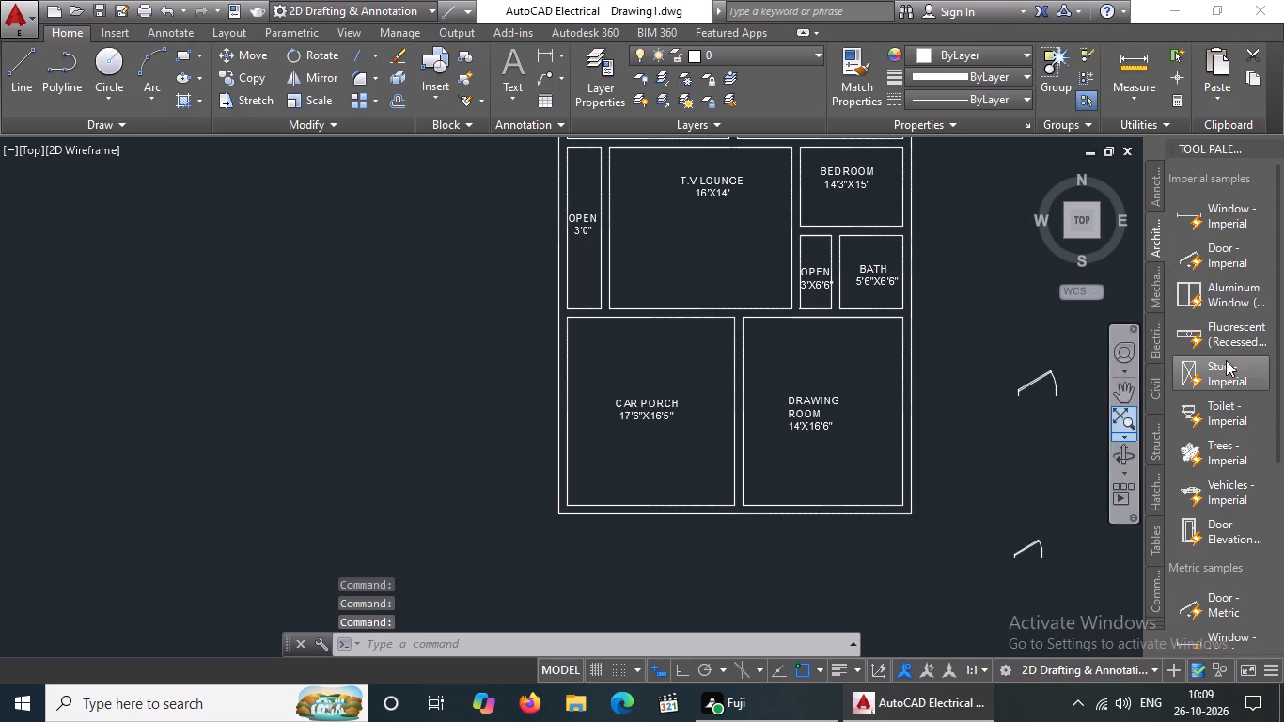
double_click(1199, 258)
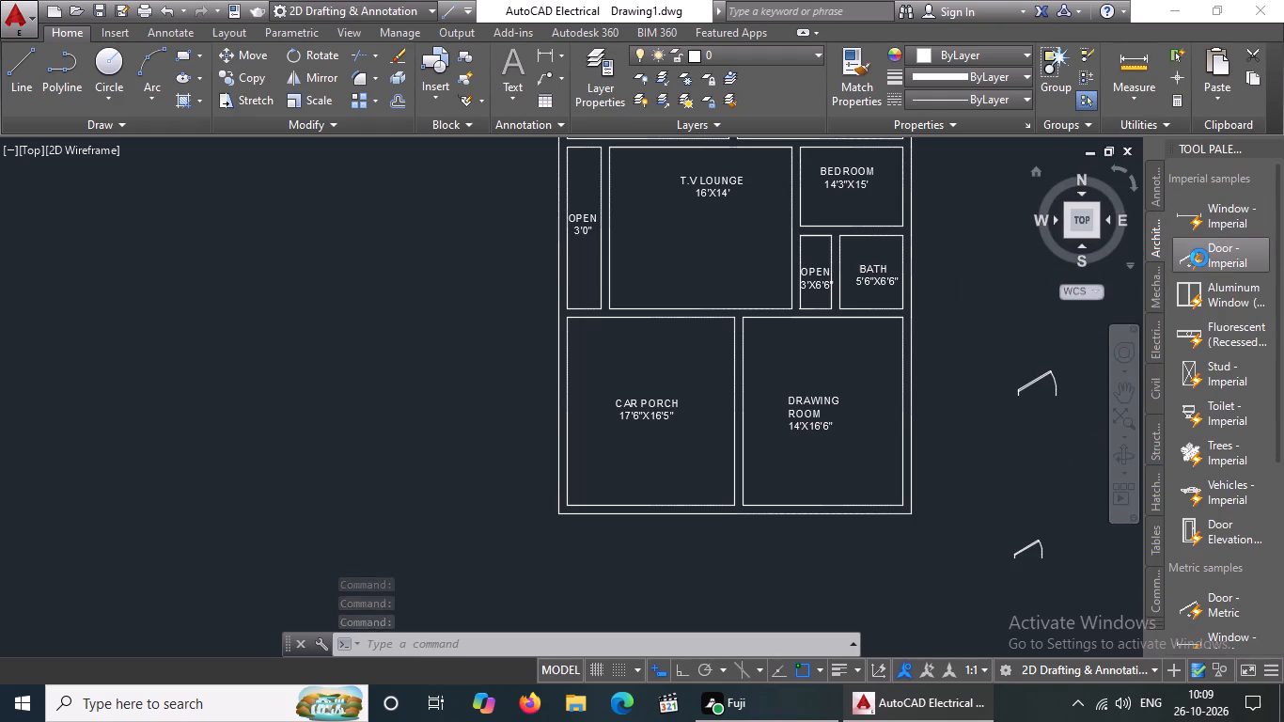
left_click(993, 321)
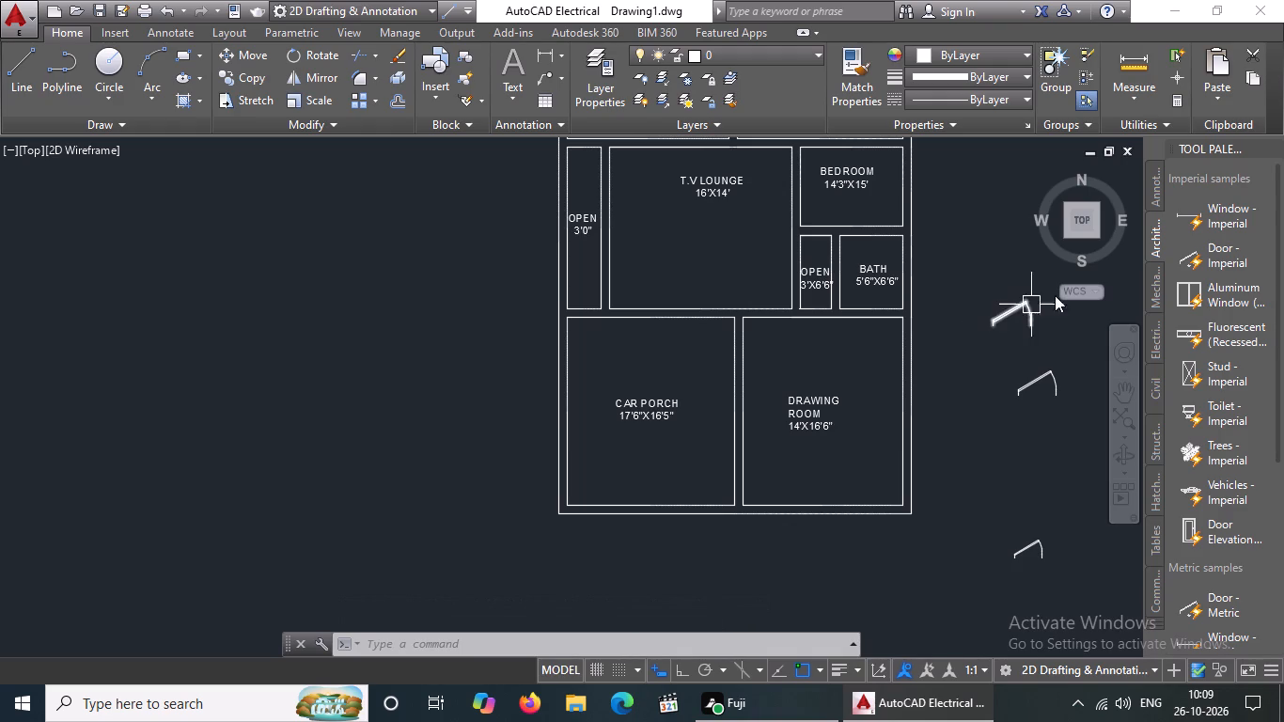
left_click(1276, 144)
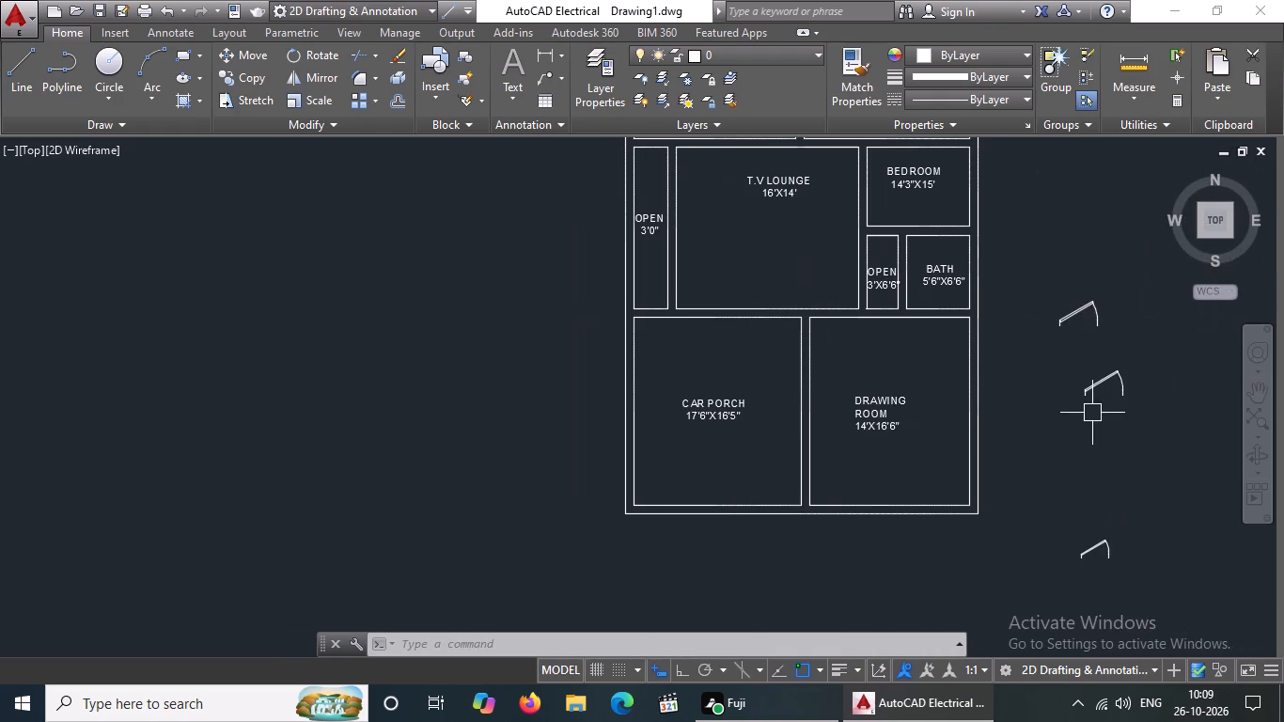
Set the middle door block beside the DRAWING ROOM to Open 90º.
scroll(1112, 370, "up", 2)
left_click(1066, 403)
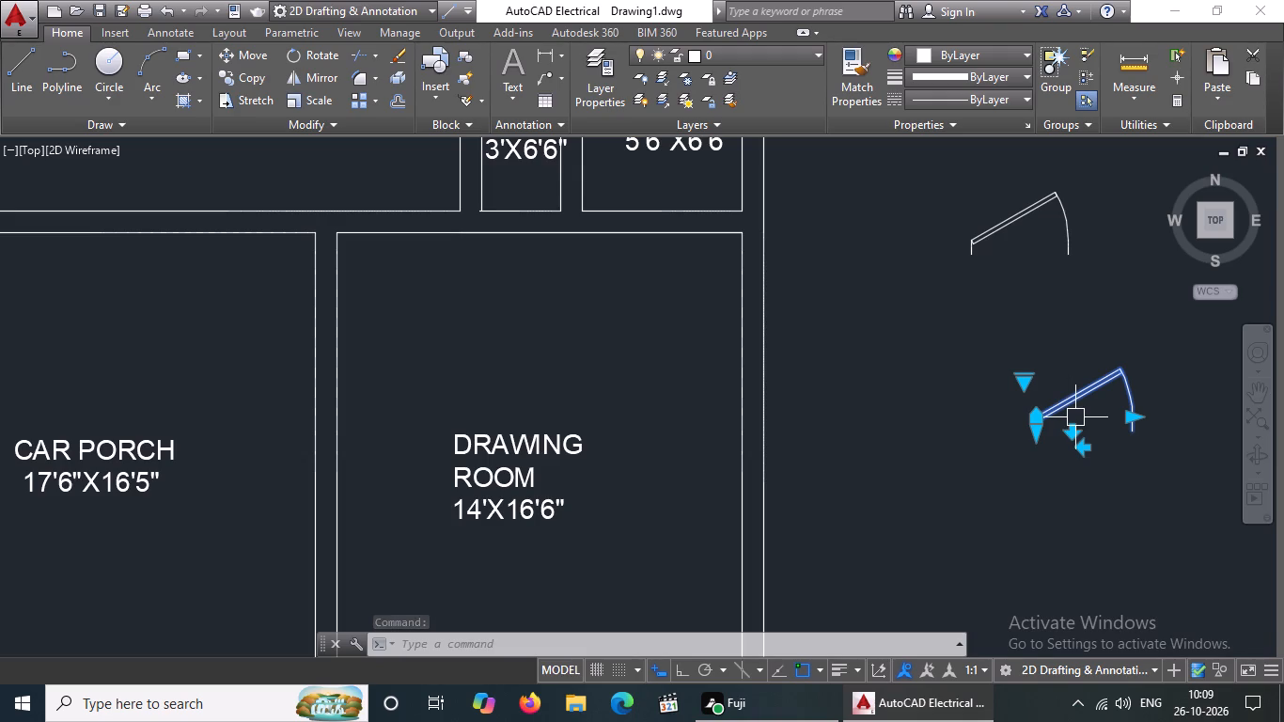
left_click(1029, 376)
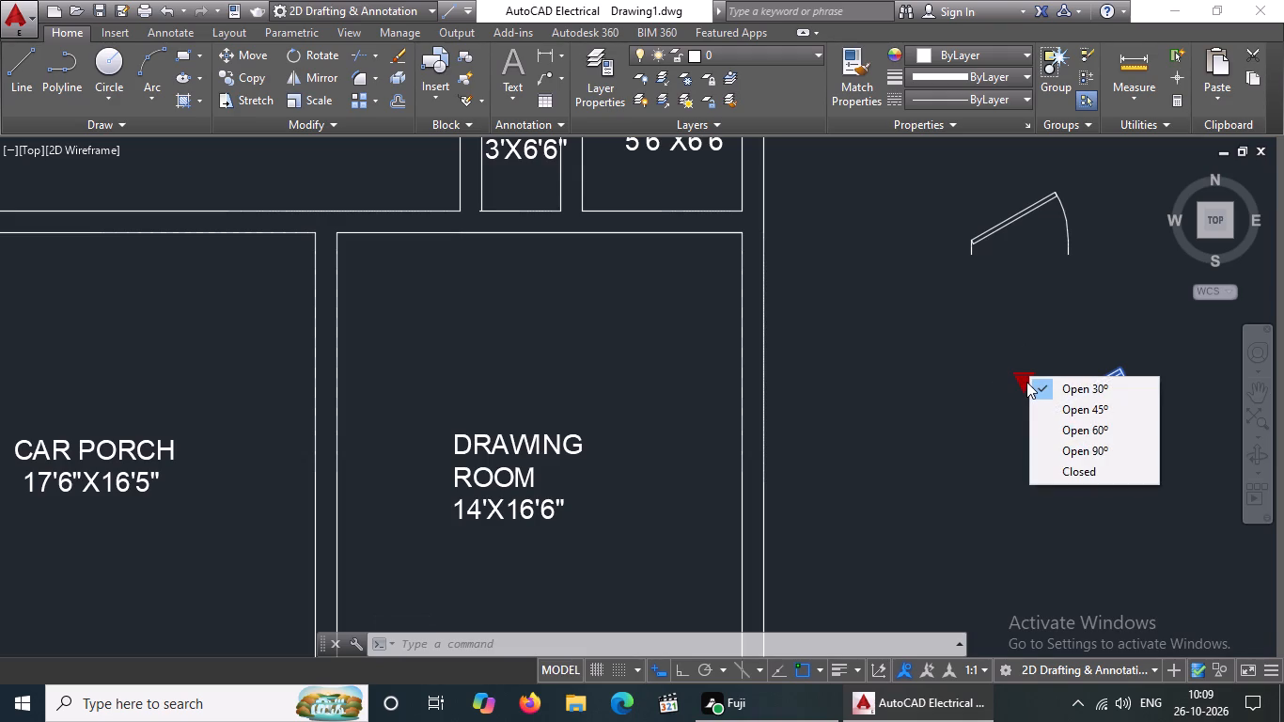
left_click(1074, 450)
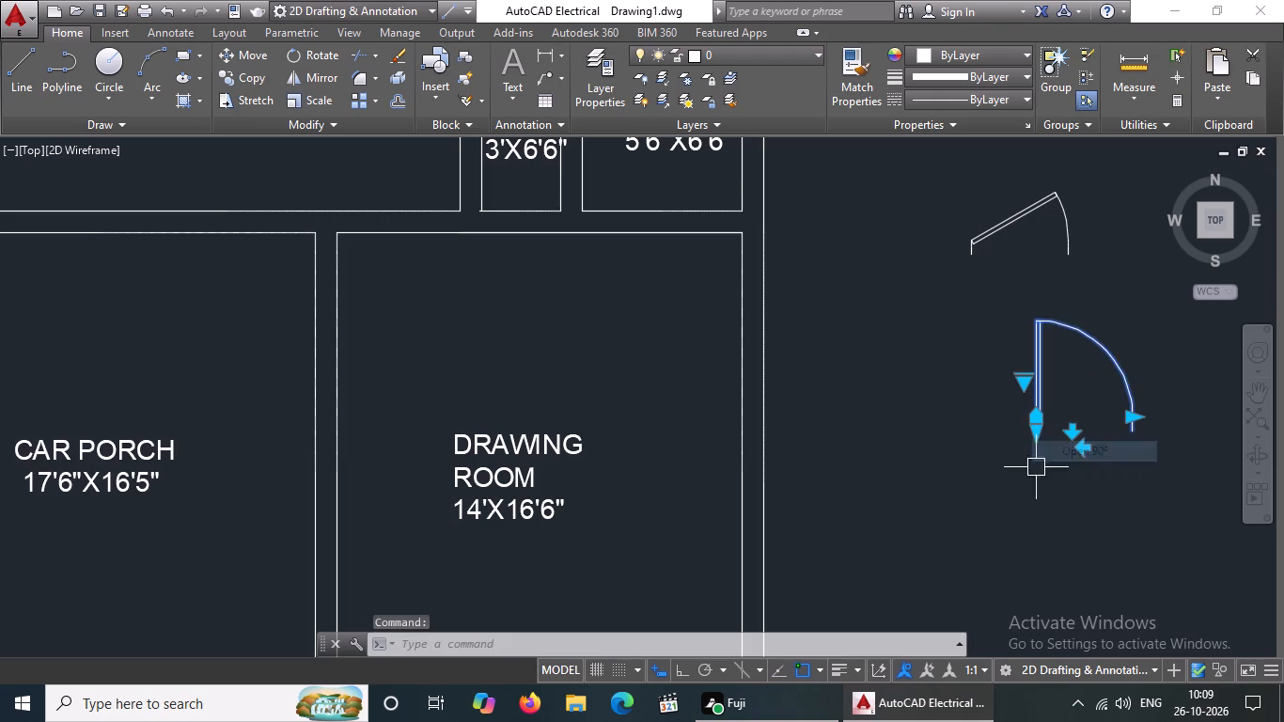
scroll(943, 424, "down", 4)
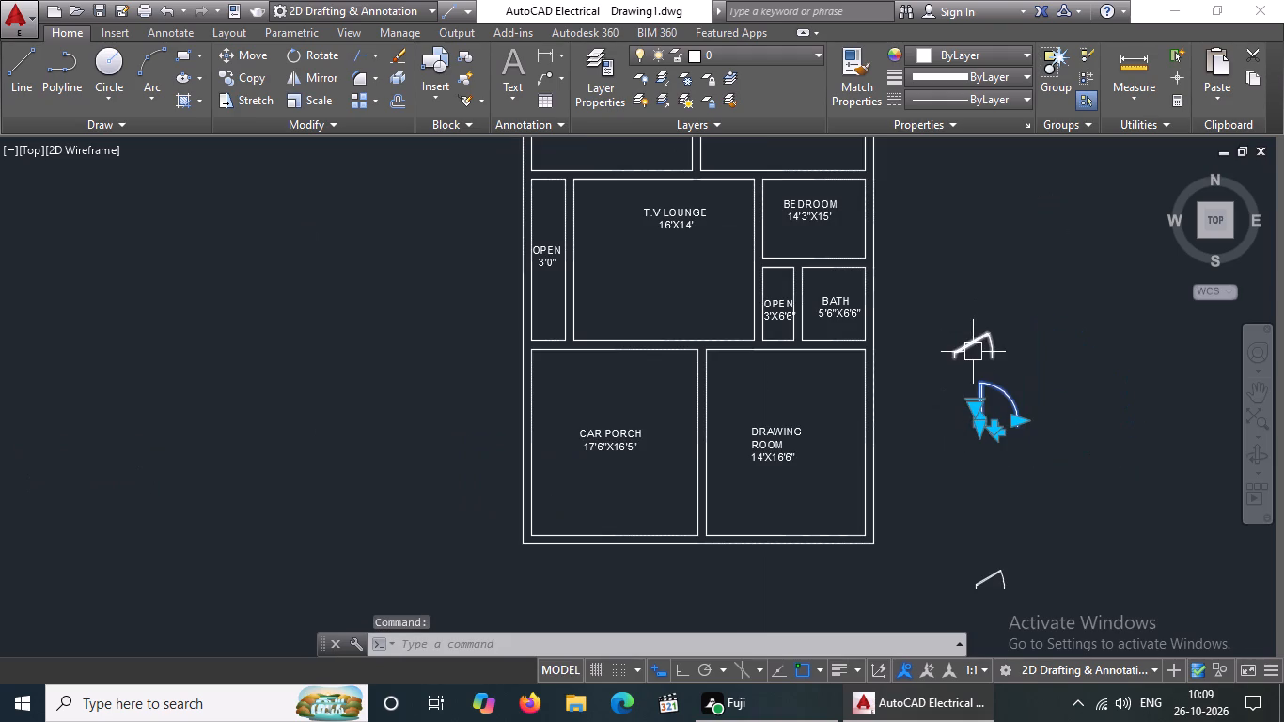
key("Escape")
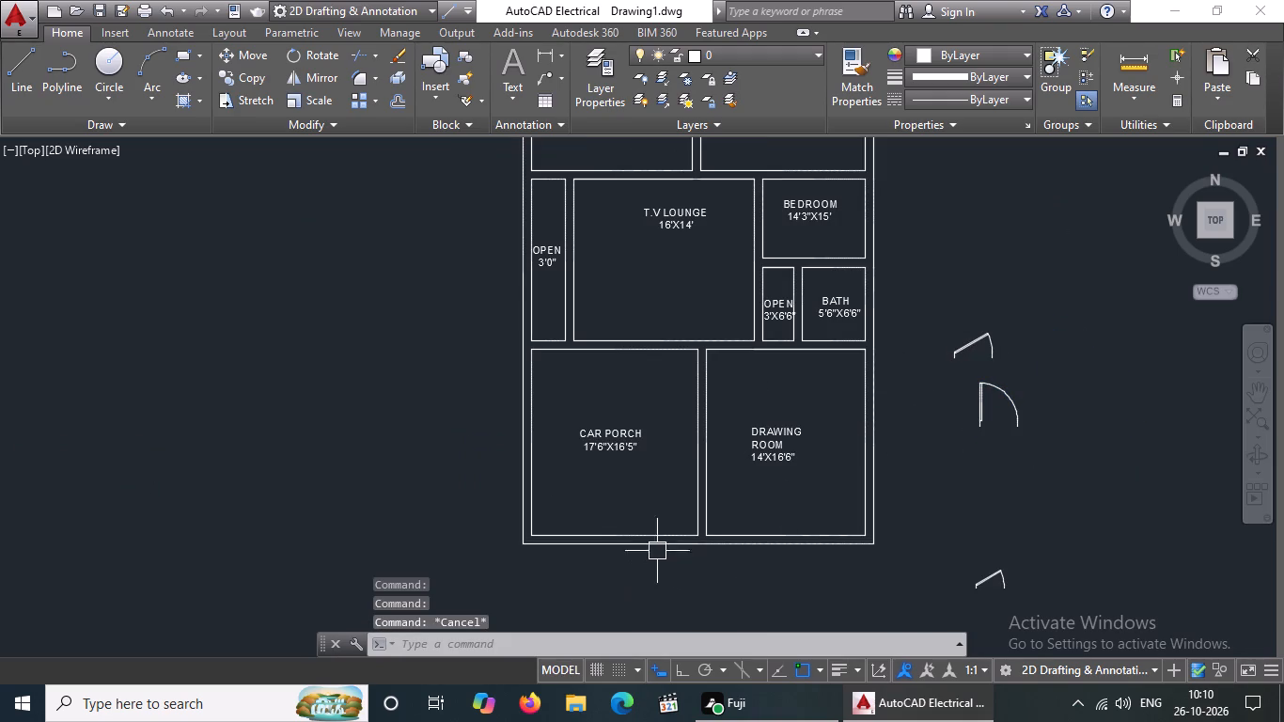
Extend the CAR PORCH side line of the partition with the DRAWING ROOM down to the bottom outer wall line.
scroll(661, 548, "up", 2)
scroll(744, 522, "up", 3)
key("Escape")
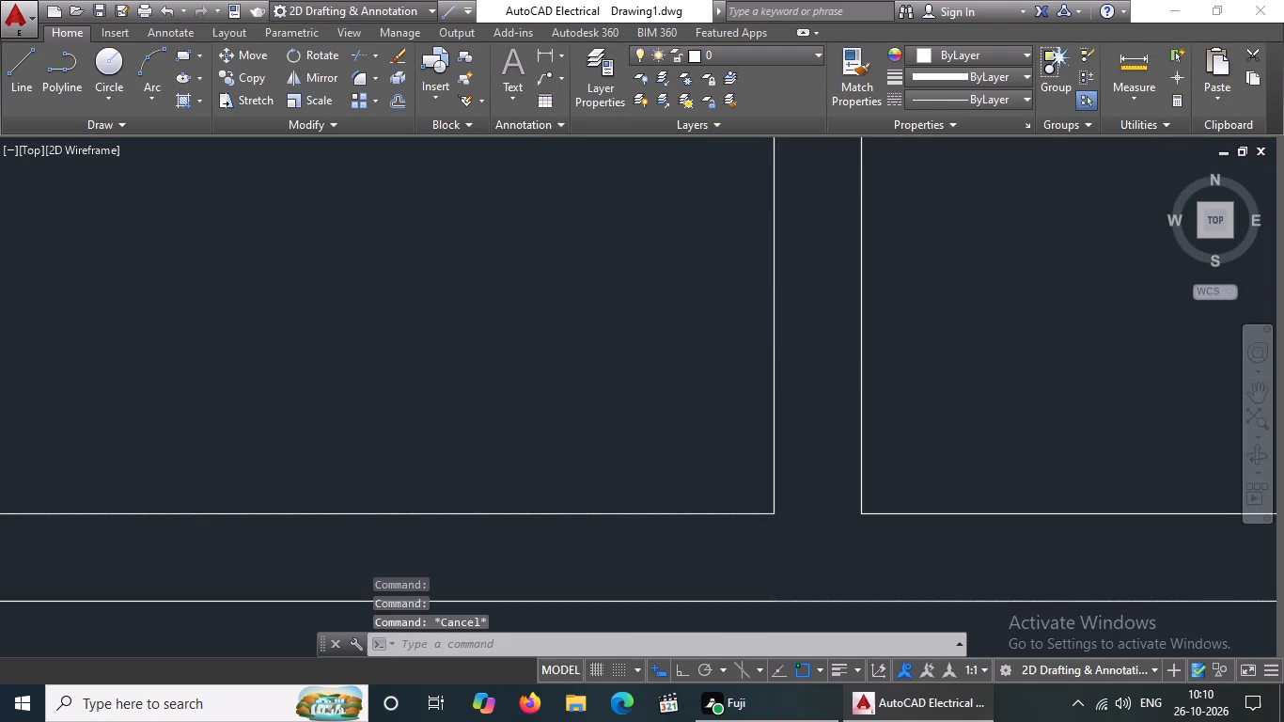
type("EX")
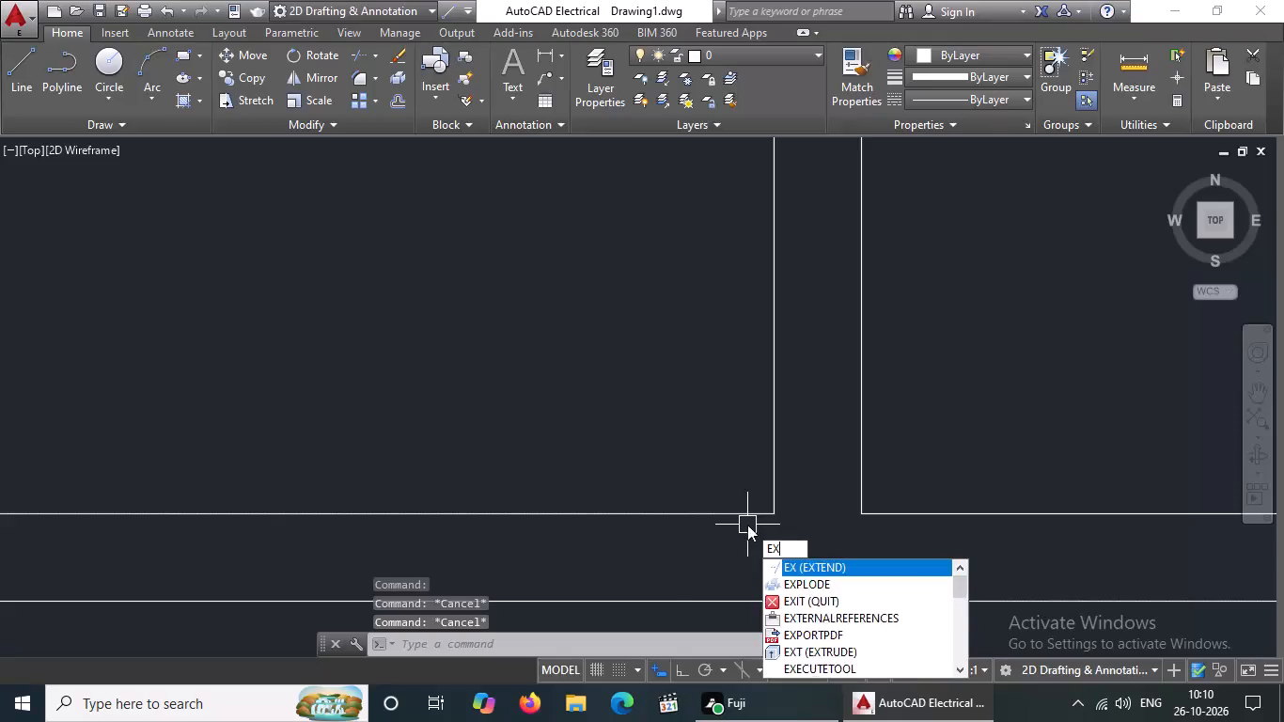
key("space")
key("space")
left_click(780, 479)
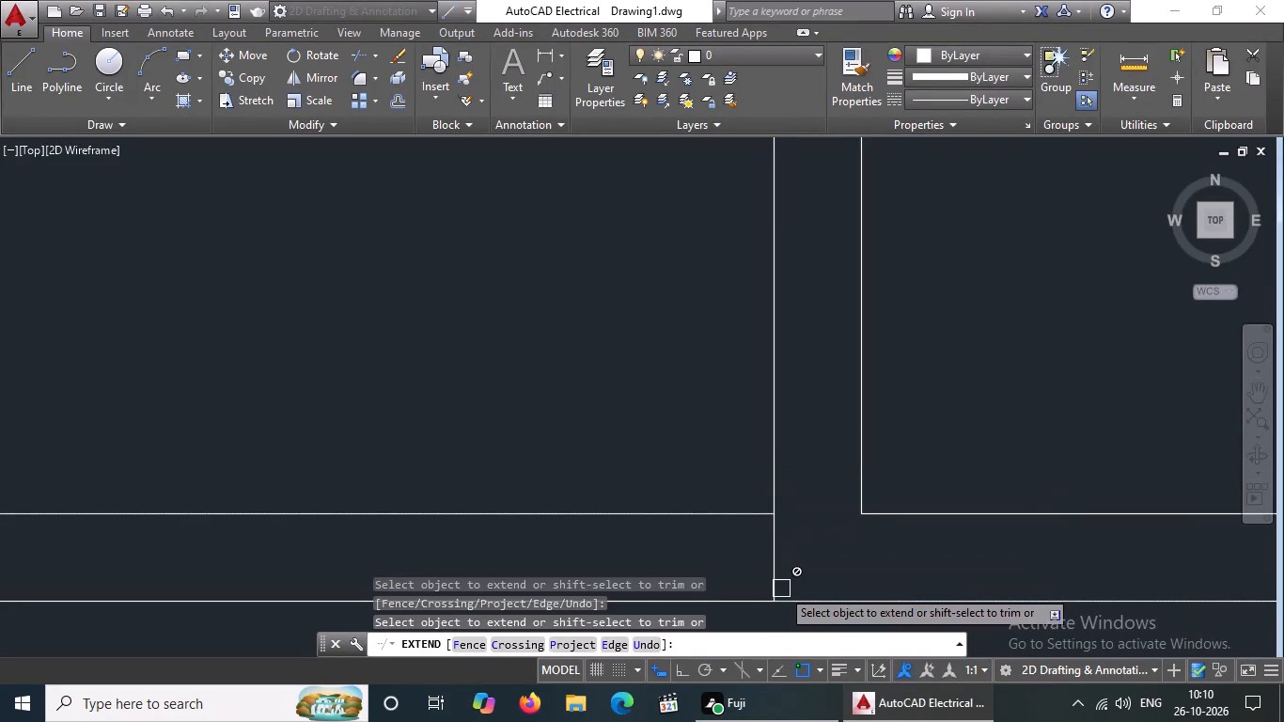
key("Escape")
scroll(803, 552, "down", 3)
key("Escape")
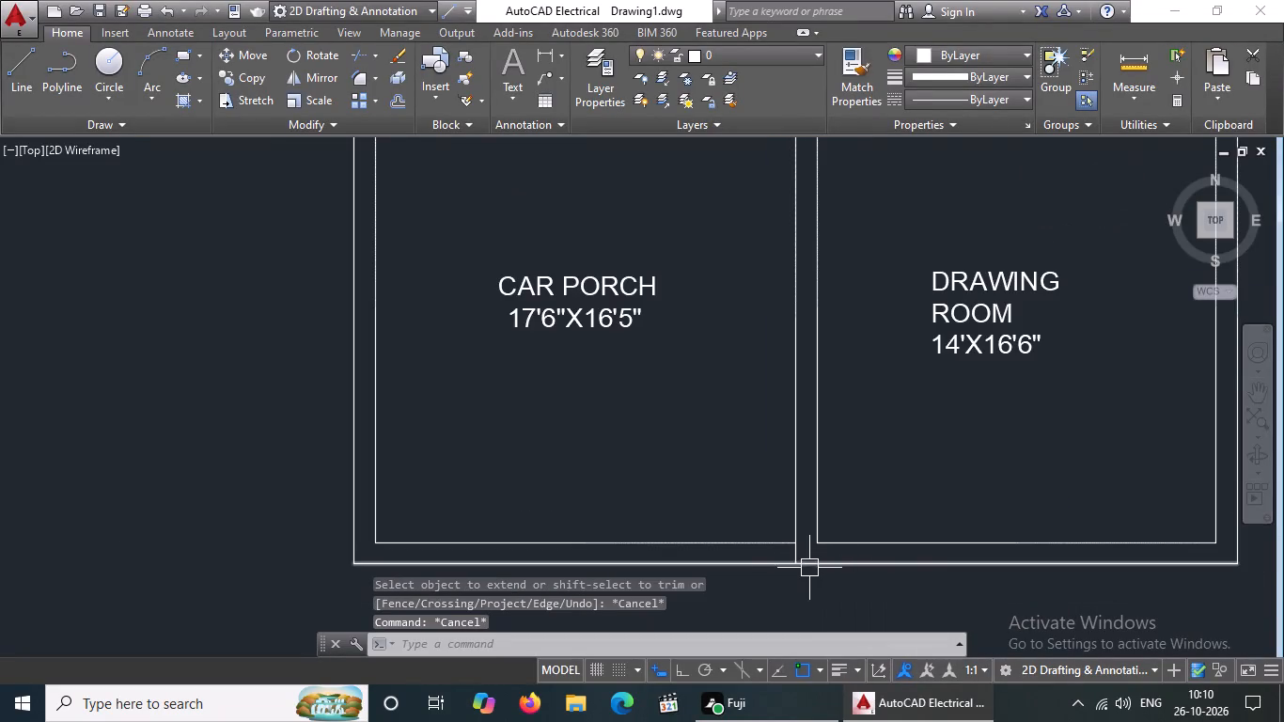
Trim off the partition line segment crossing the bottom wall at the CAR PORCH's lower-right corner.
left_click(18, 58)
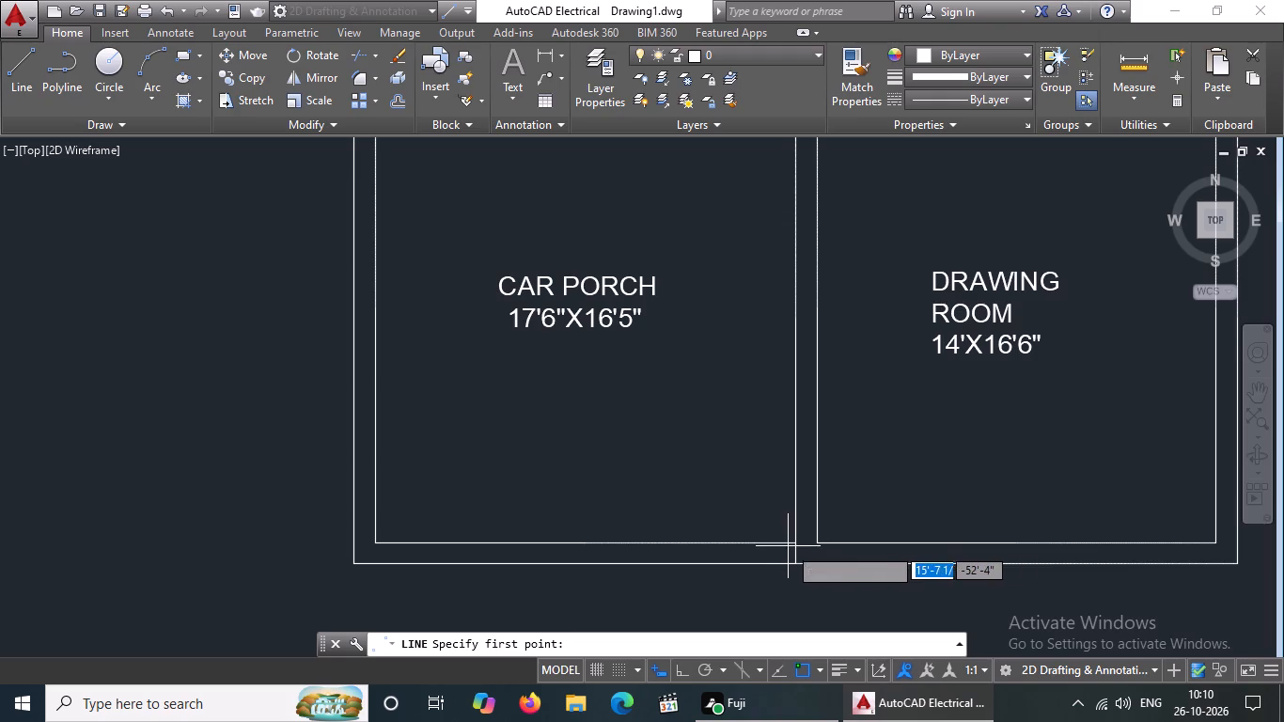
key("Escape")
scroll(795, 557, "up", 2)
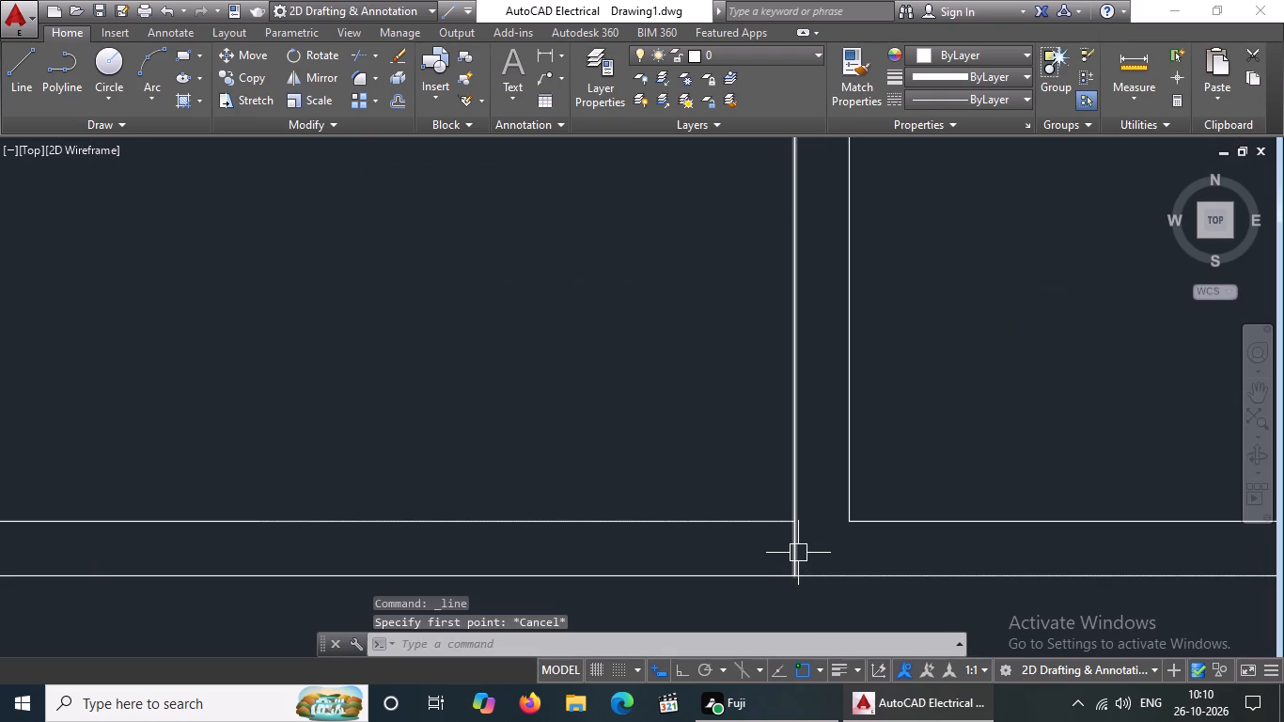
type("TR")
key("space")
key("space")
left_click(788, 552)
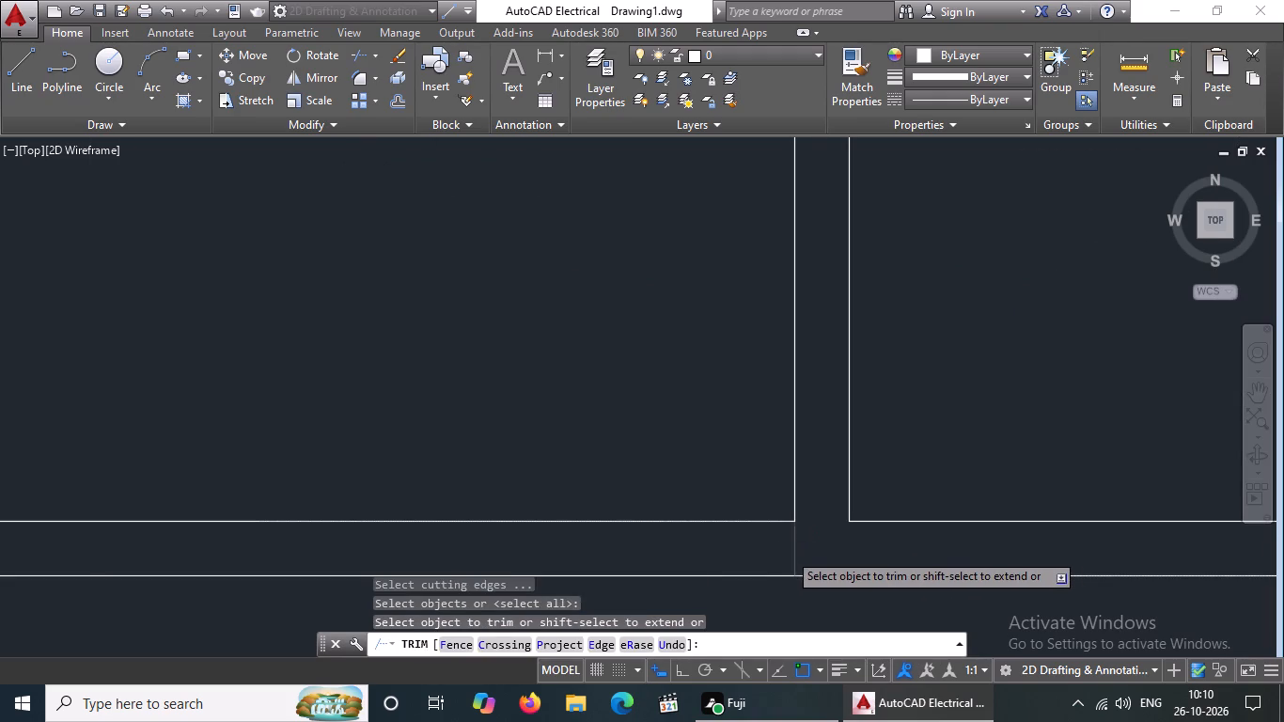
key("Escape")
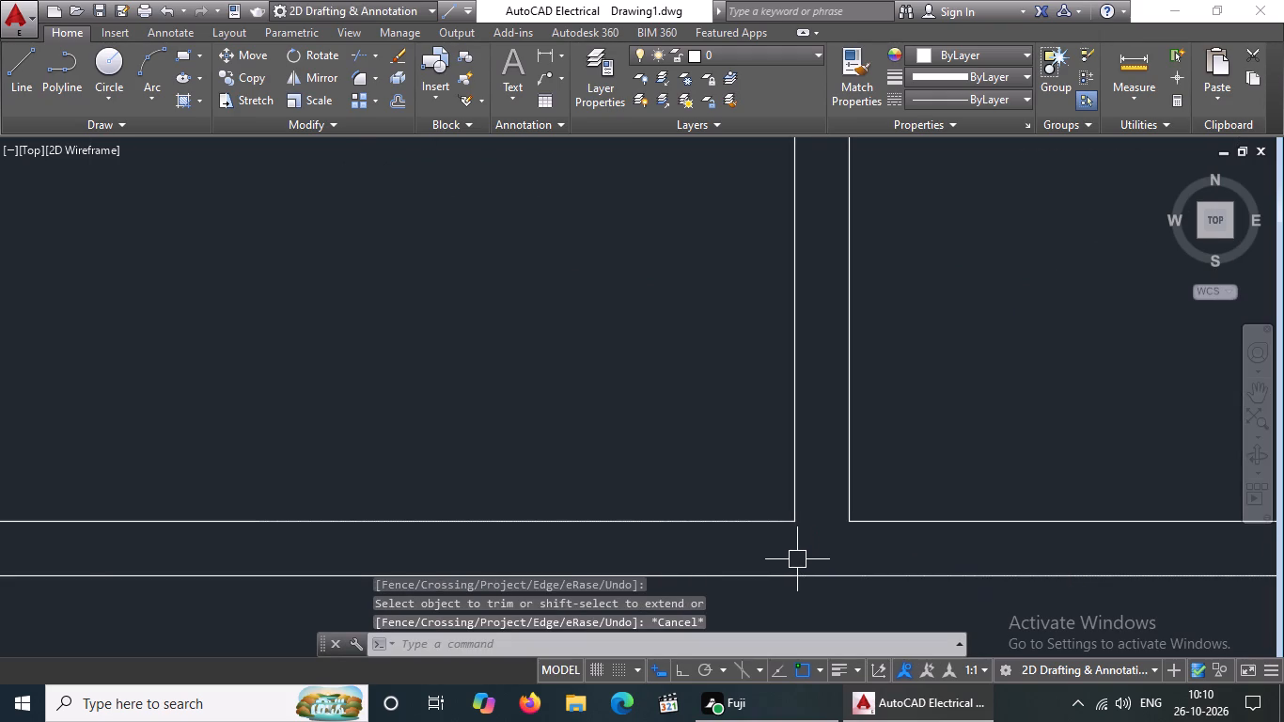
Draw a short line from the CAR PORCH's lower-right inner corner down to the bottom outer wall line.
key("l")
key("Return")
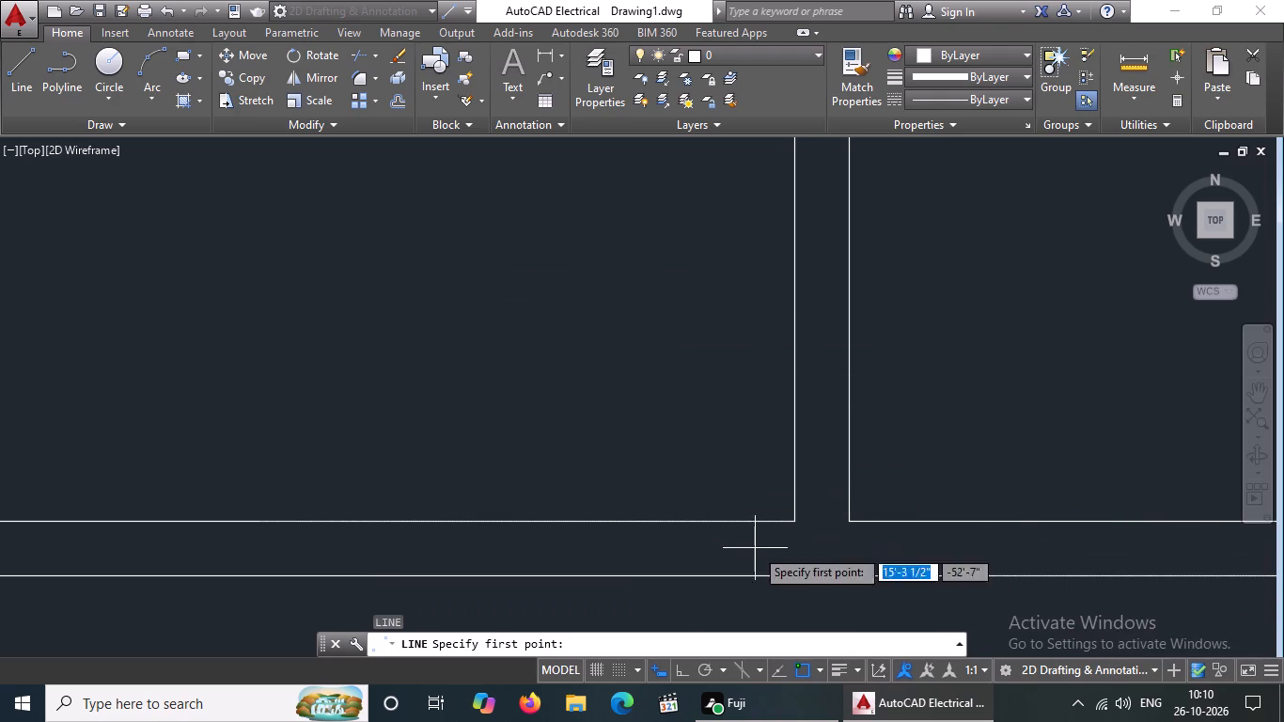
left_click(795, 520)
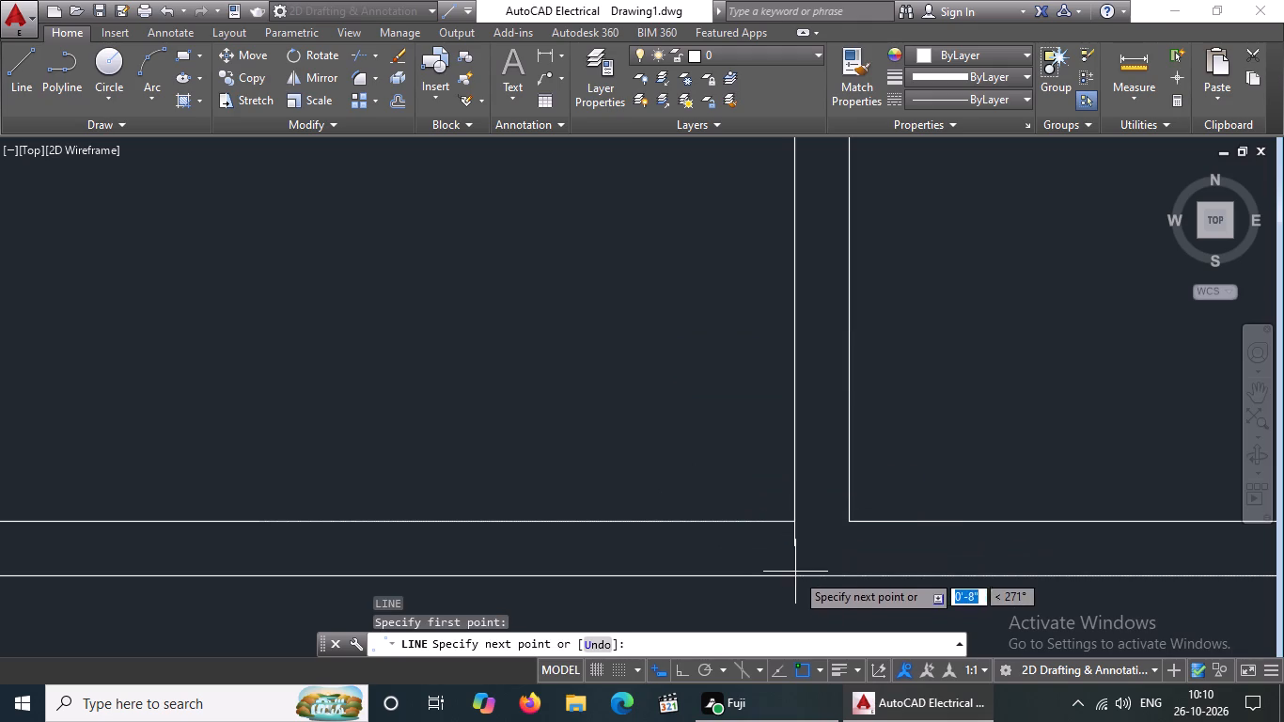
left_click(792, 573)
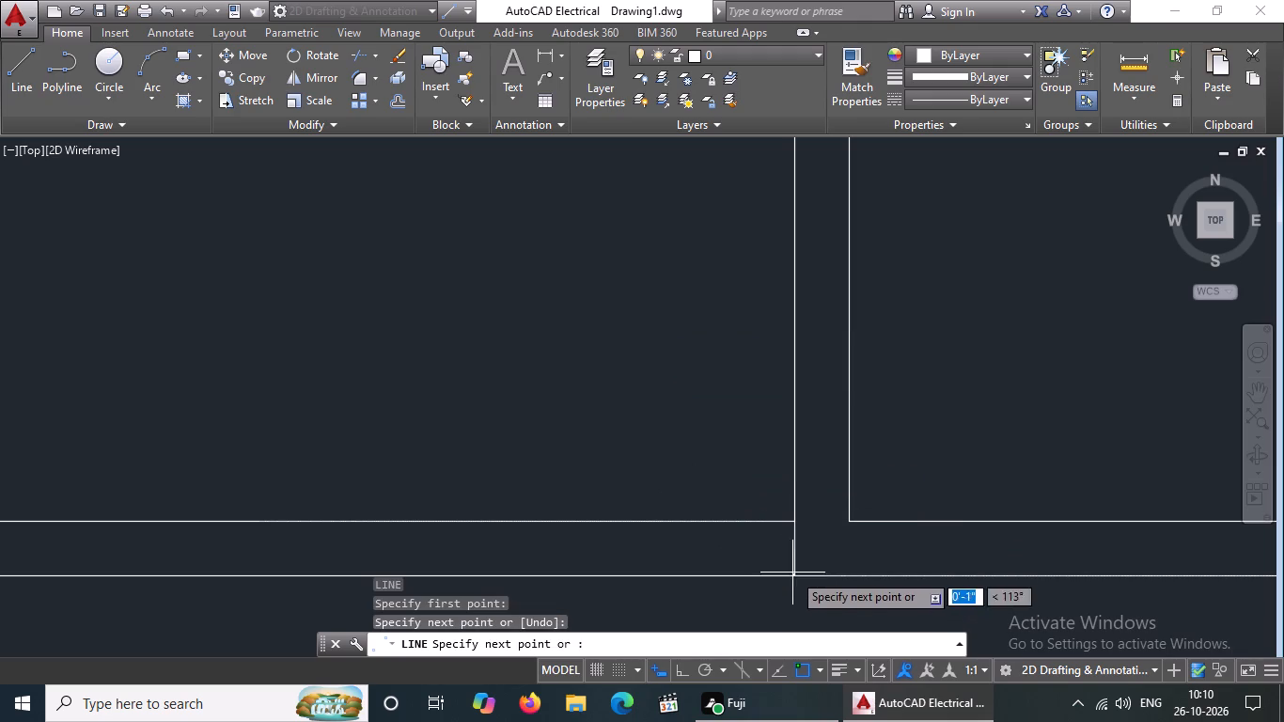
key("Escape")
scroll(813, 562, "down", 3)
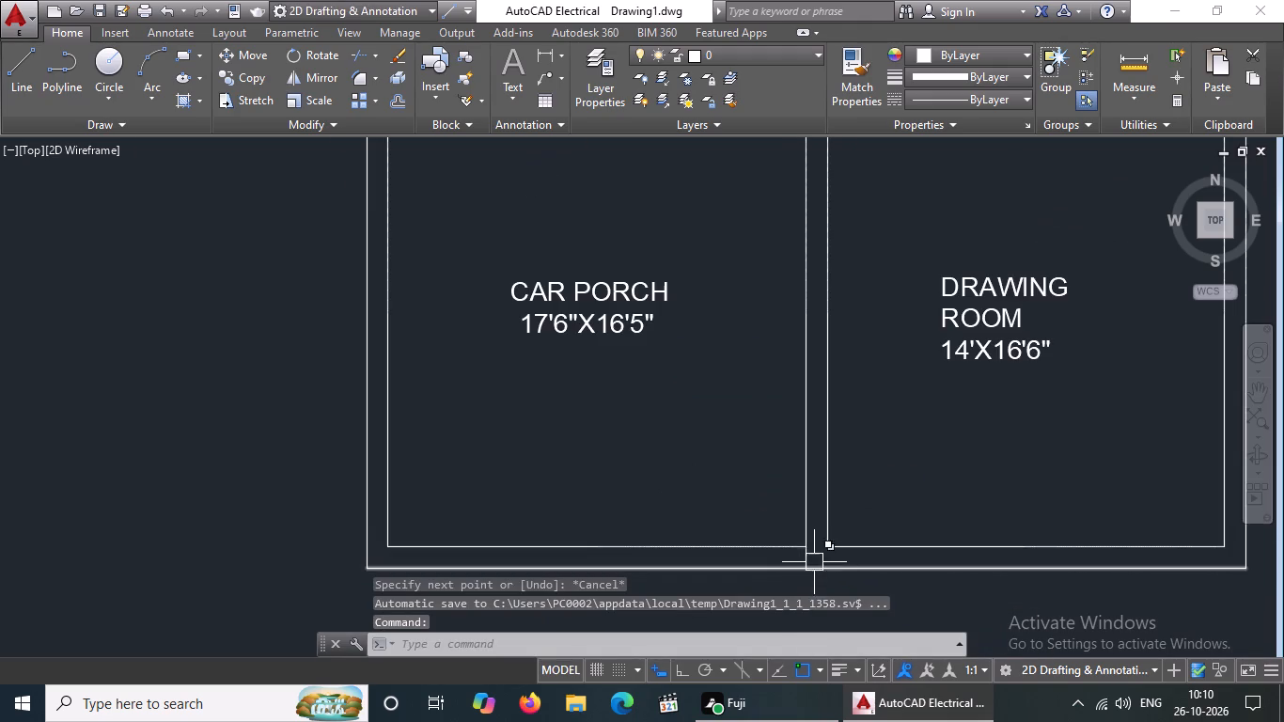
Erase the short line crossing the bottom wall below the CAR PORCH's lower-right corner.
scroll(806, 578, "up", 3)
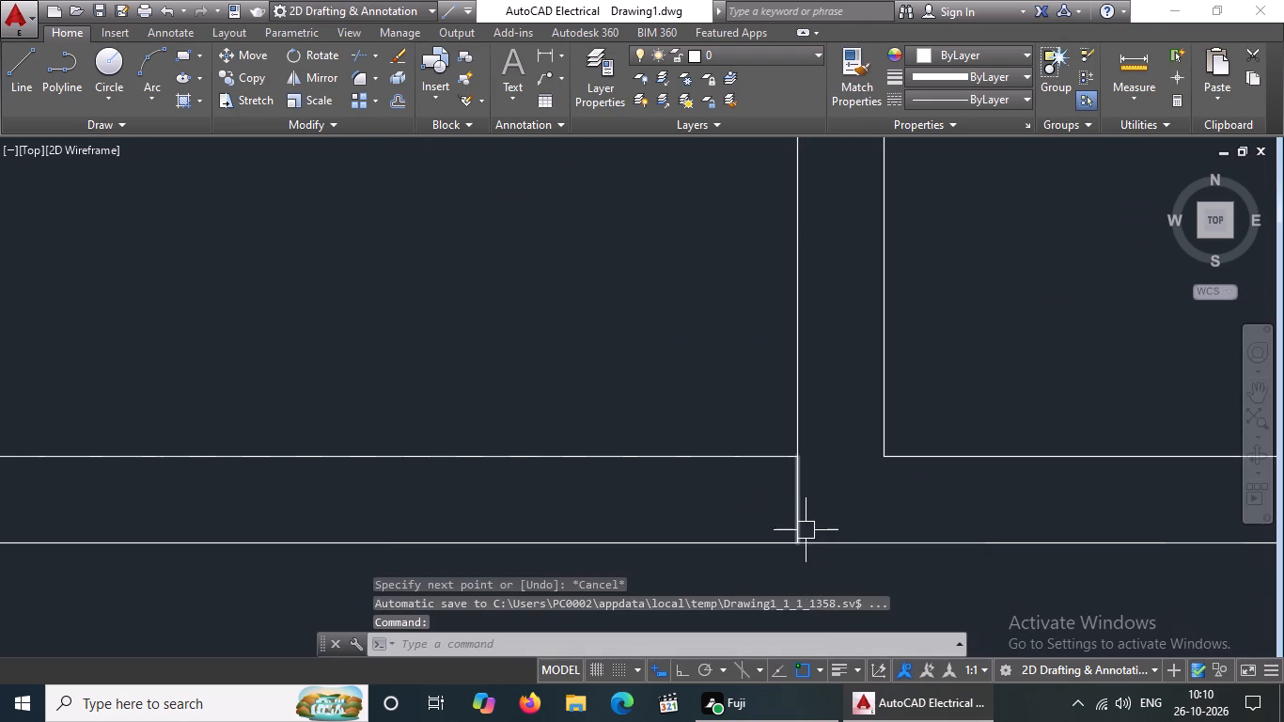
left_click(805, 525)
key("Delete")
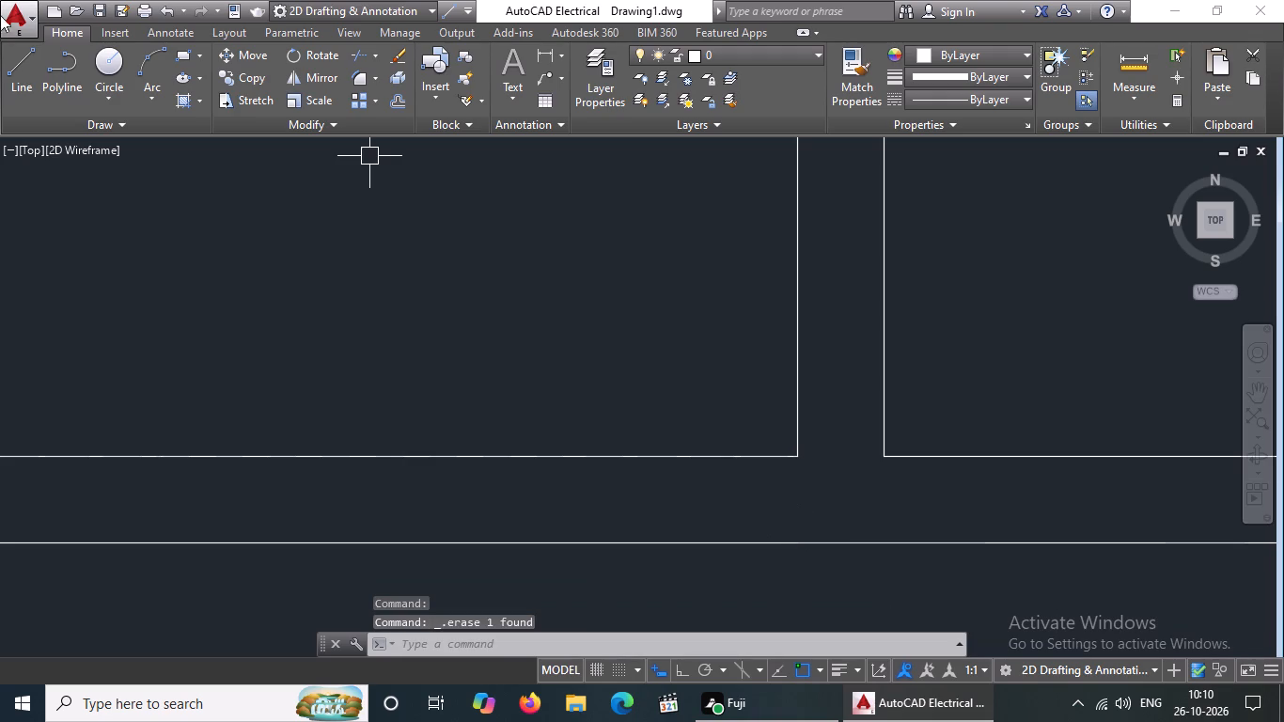
With Ortho on, draw a vertical line from the CAR PORCH's lower-right inner corner to just past the bottom outer wall line.
left_click_drag(23, 69, 29, 95)
left_click(684, 669)
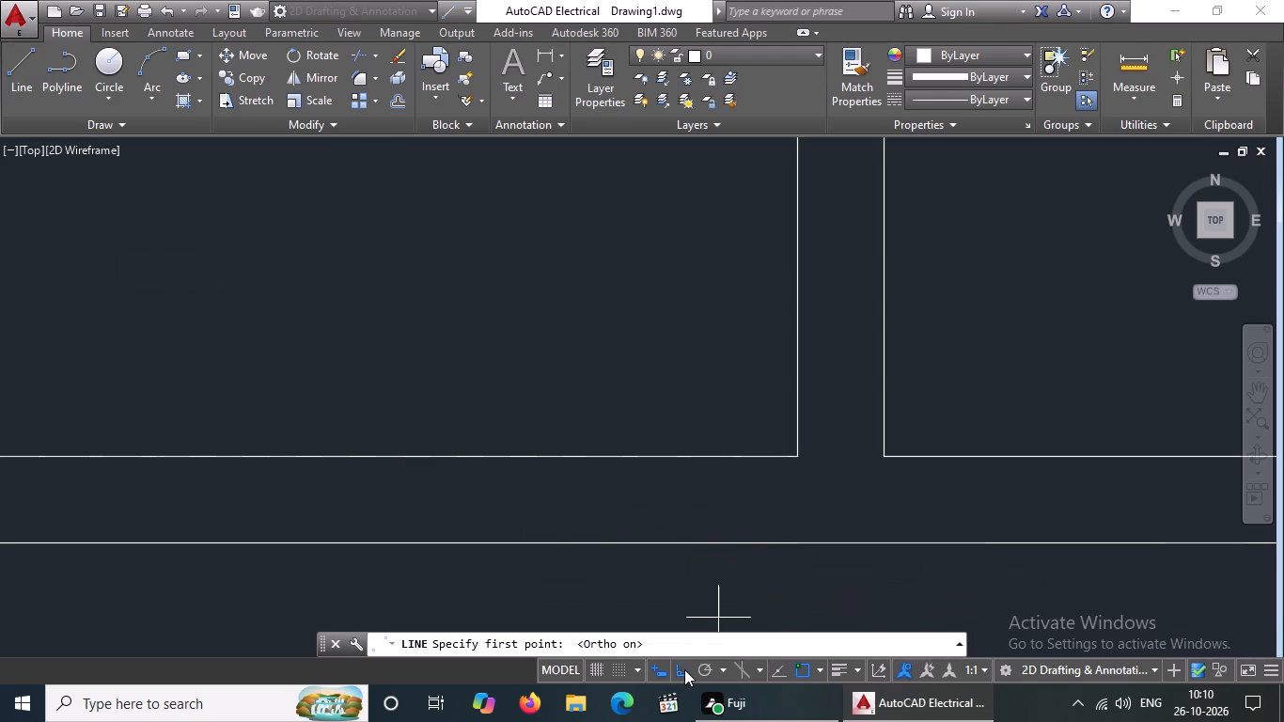
left_click_drag(796, 455, 796, 463)
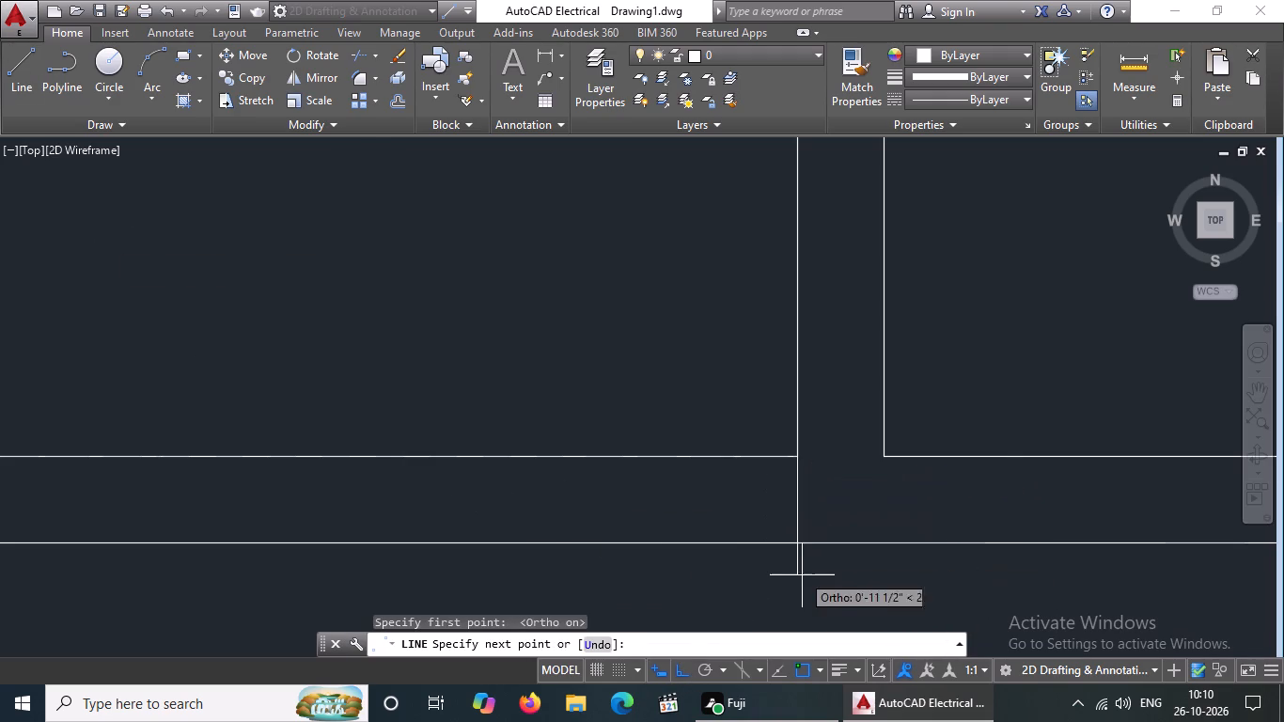
left_click(797, 550)
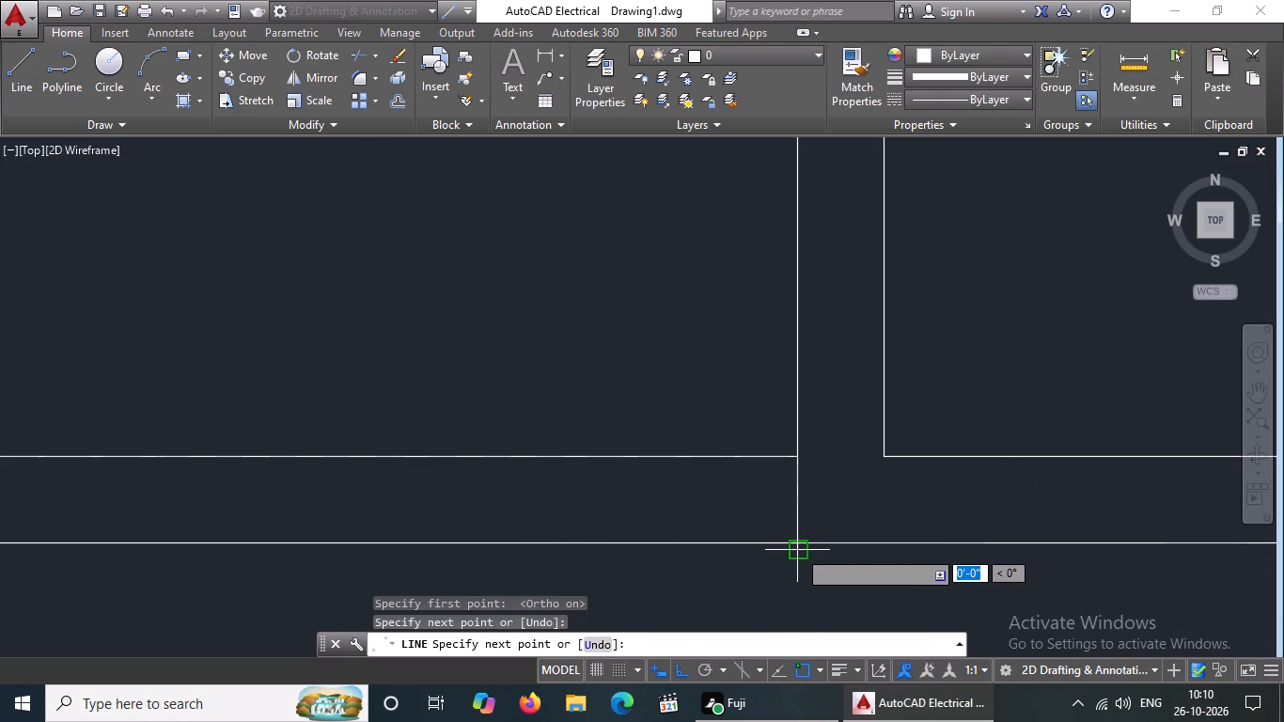
key("Escape")
Trim off the end of the short vertical line that projects past the bottom outer wall line at the CAR PORCH's lower-right corner.
type("TR")
key("space")
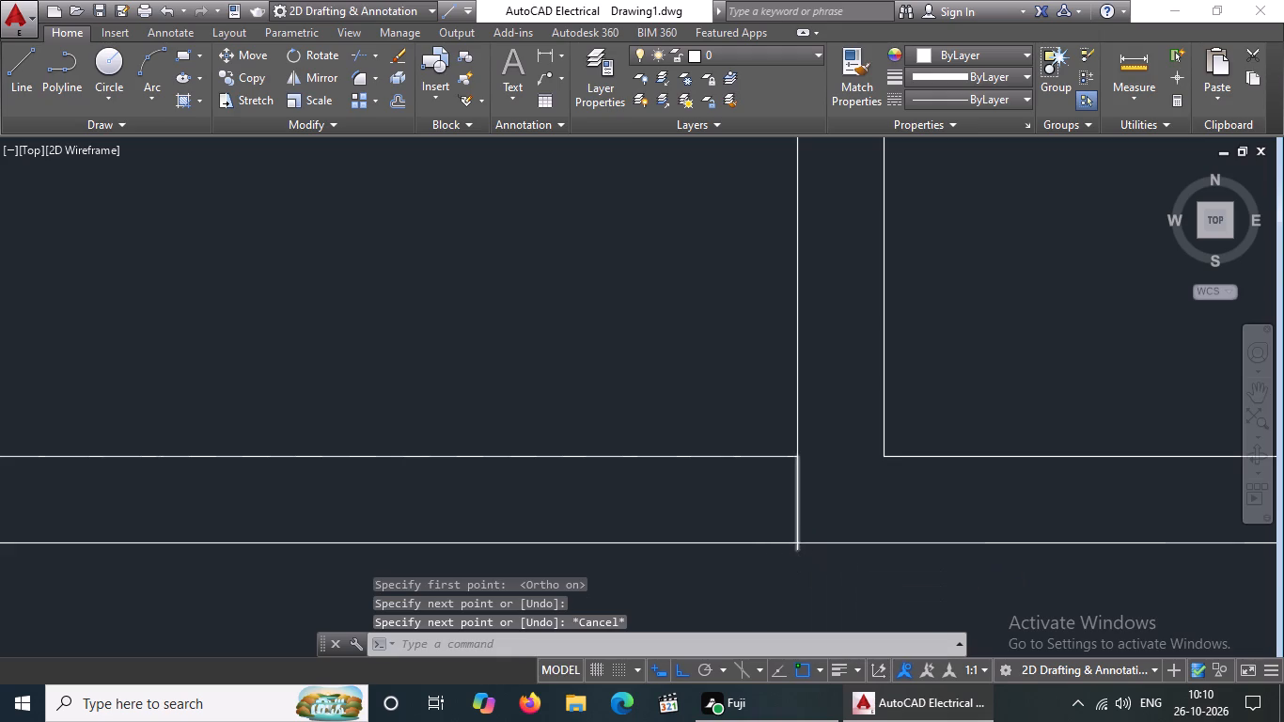
scroll(793, 561, "up", 2)
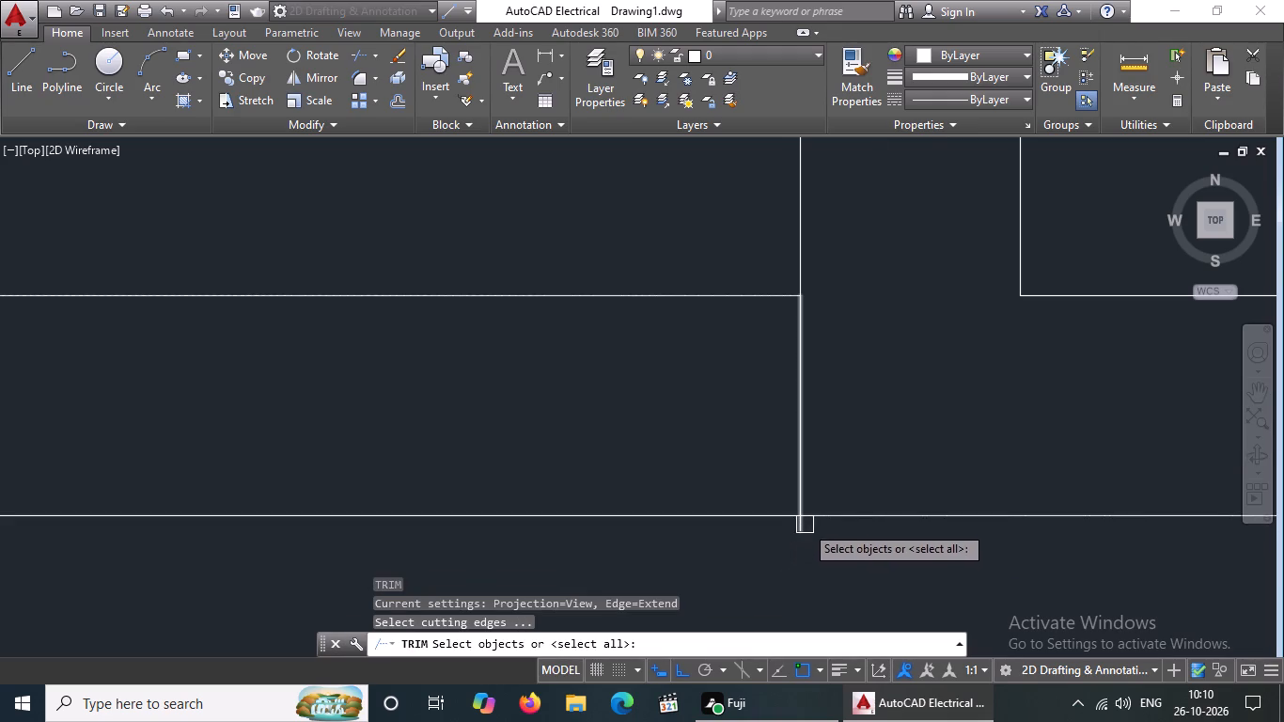
key("Escape")
type("TR")
key("space")
key("space")
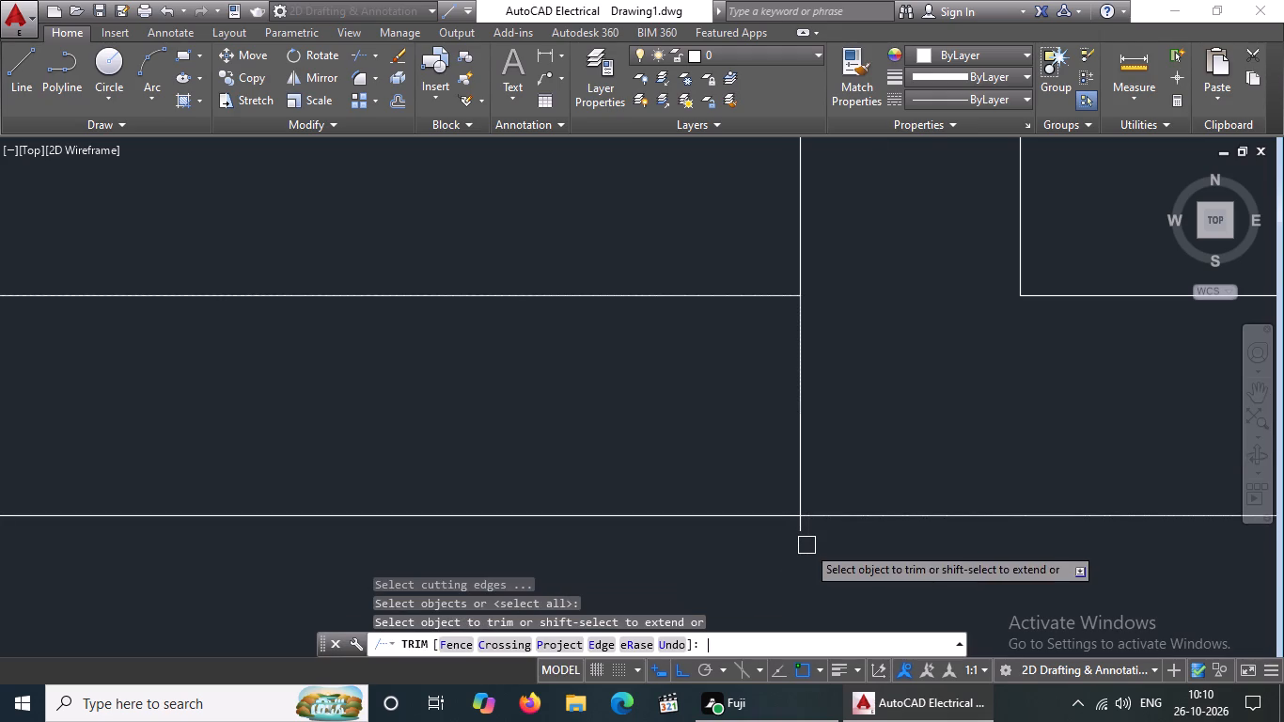
left_click(800, 536)
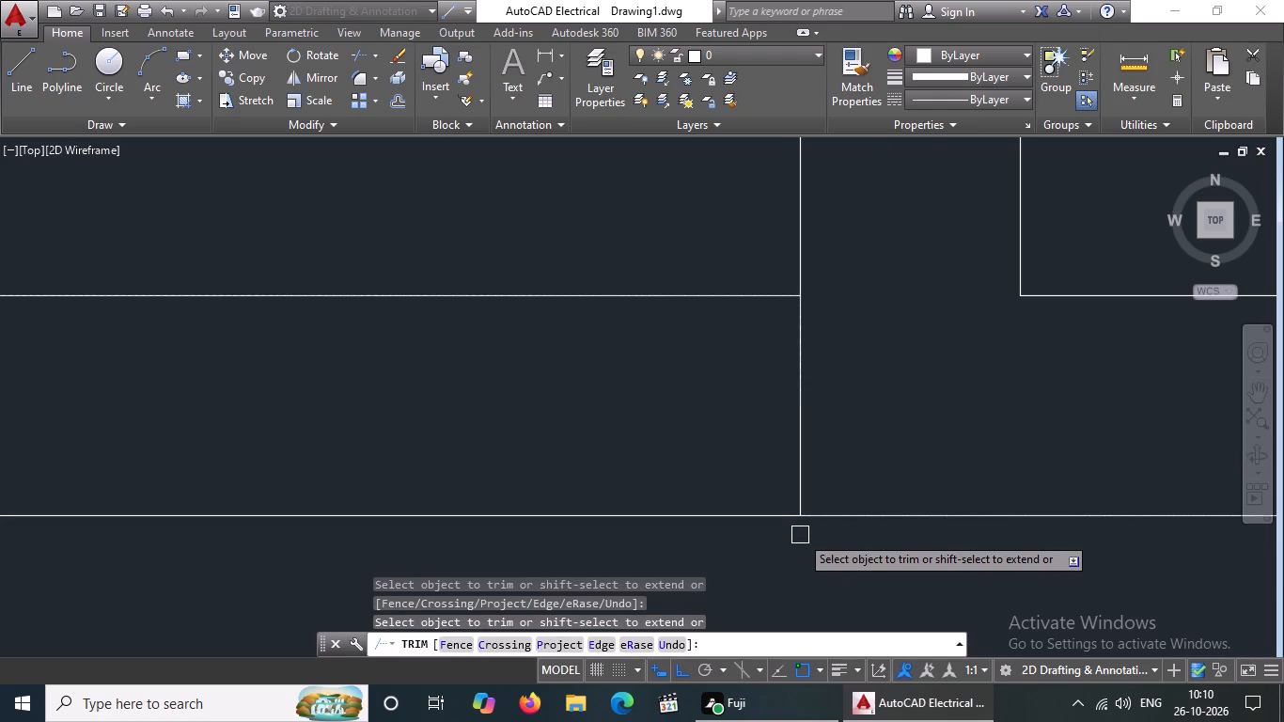
key("Escape")
Offset the short vertical line at the CAR PORCH's lower-right corner 4' to the left within the bottom wall.
scroll(822, 592, "down", 2)
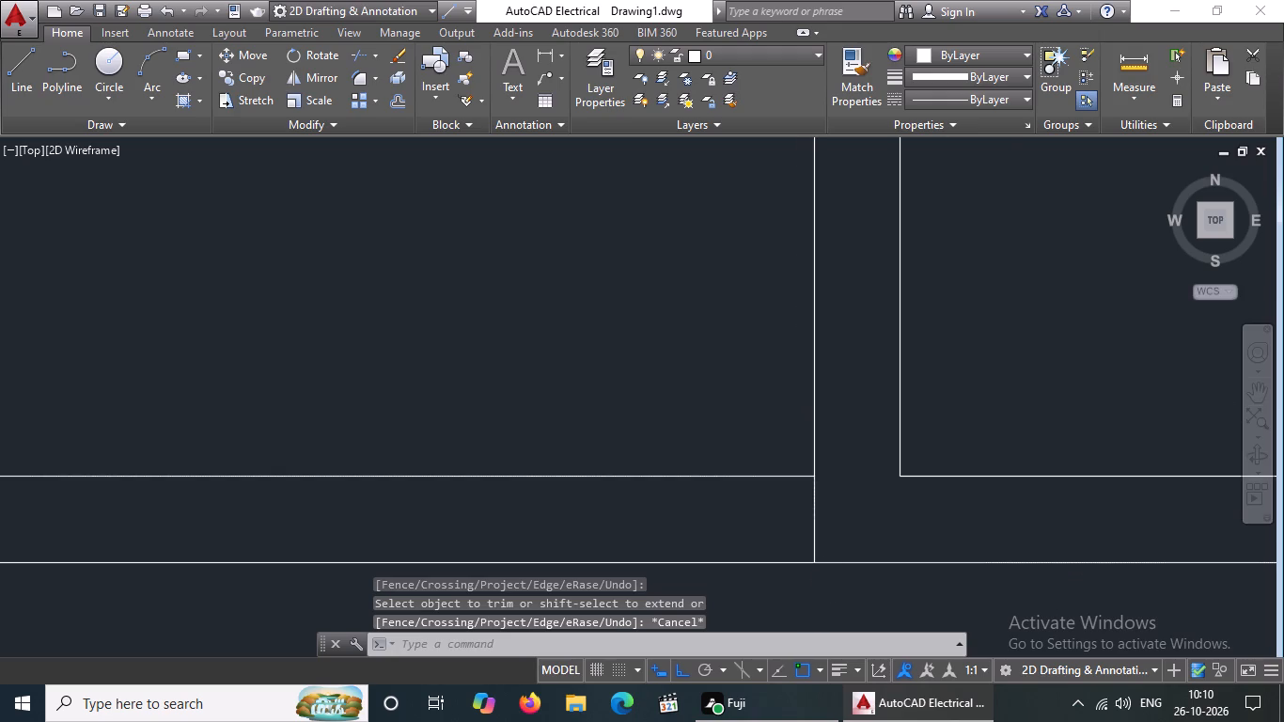
scroll(839, 553, "down", 3)
middle_click_drag(841, 581, 836, 543)
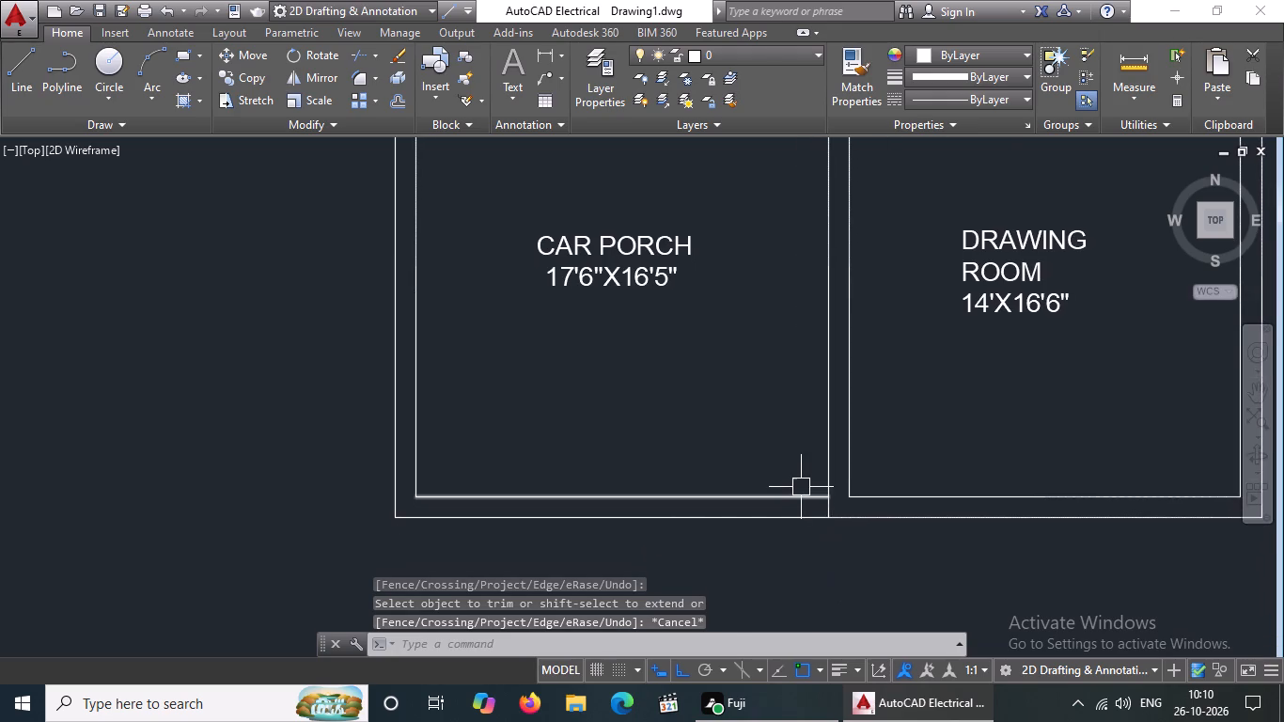
left_click_drag(801, 486, 811, 504)
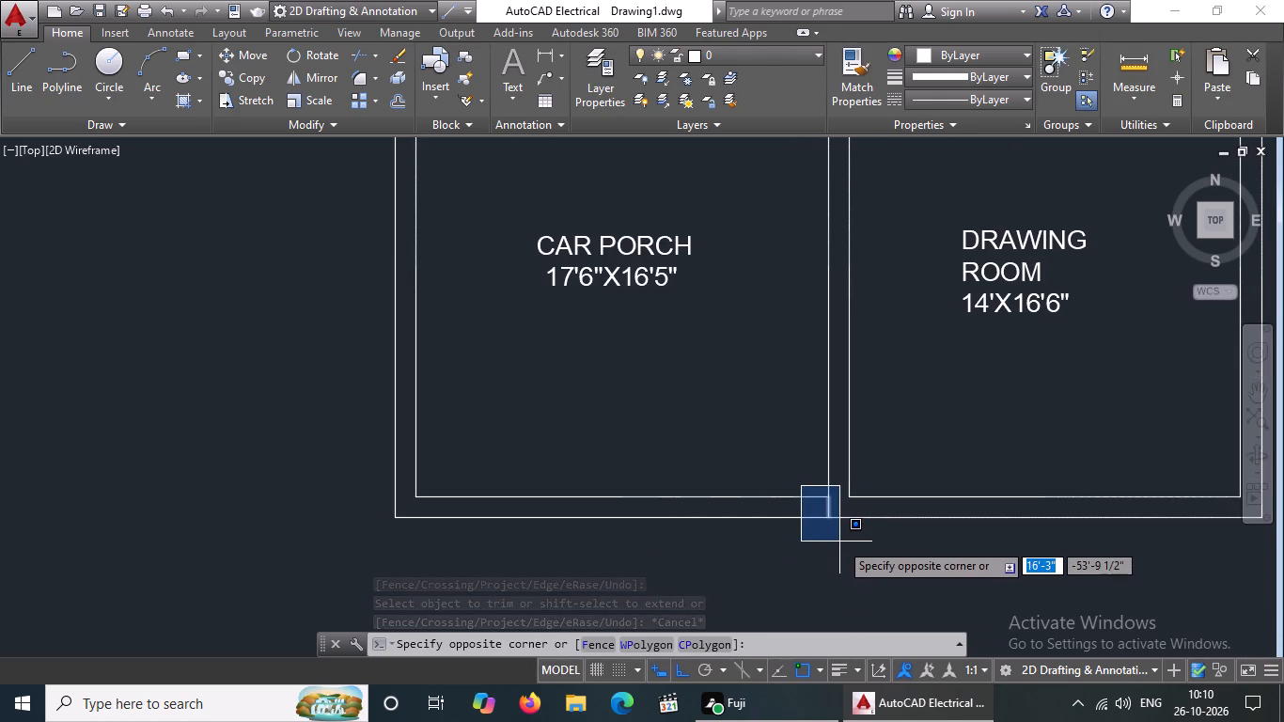
left_click(839, 541)
key("o")
key("Return")
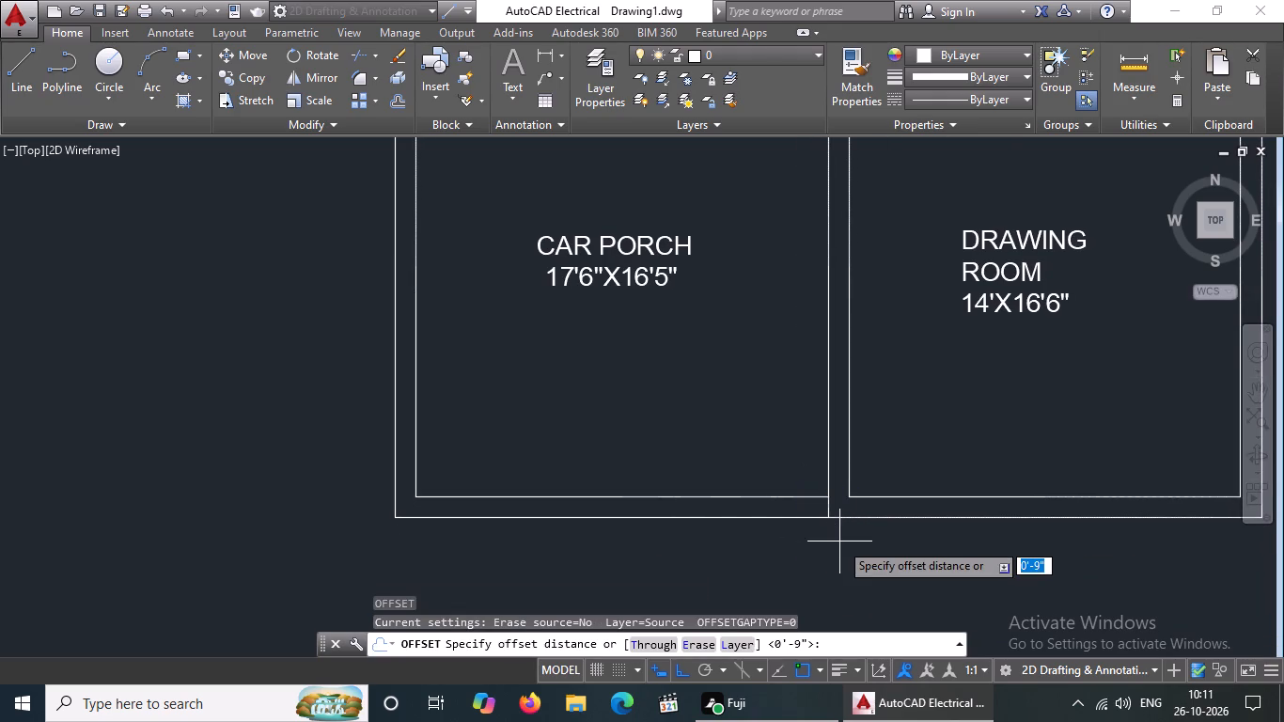
key("4")
key("apostrophe")
key("Return")
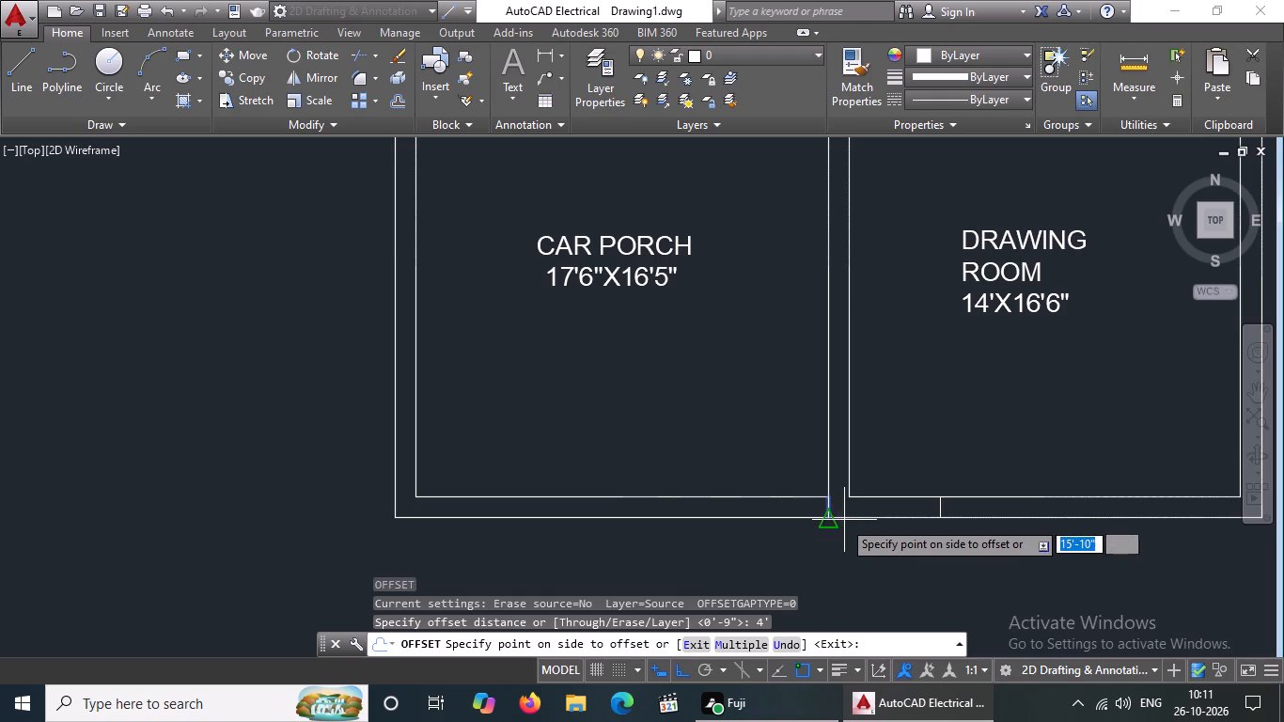
left_click(646, 525)
Offset the new short line in the CAR PORCH's bottom wall another 4' to the left.
scroll(723, 513, "up", 1)
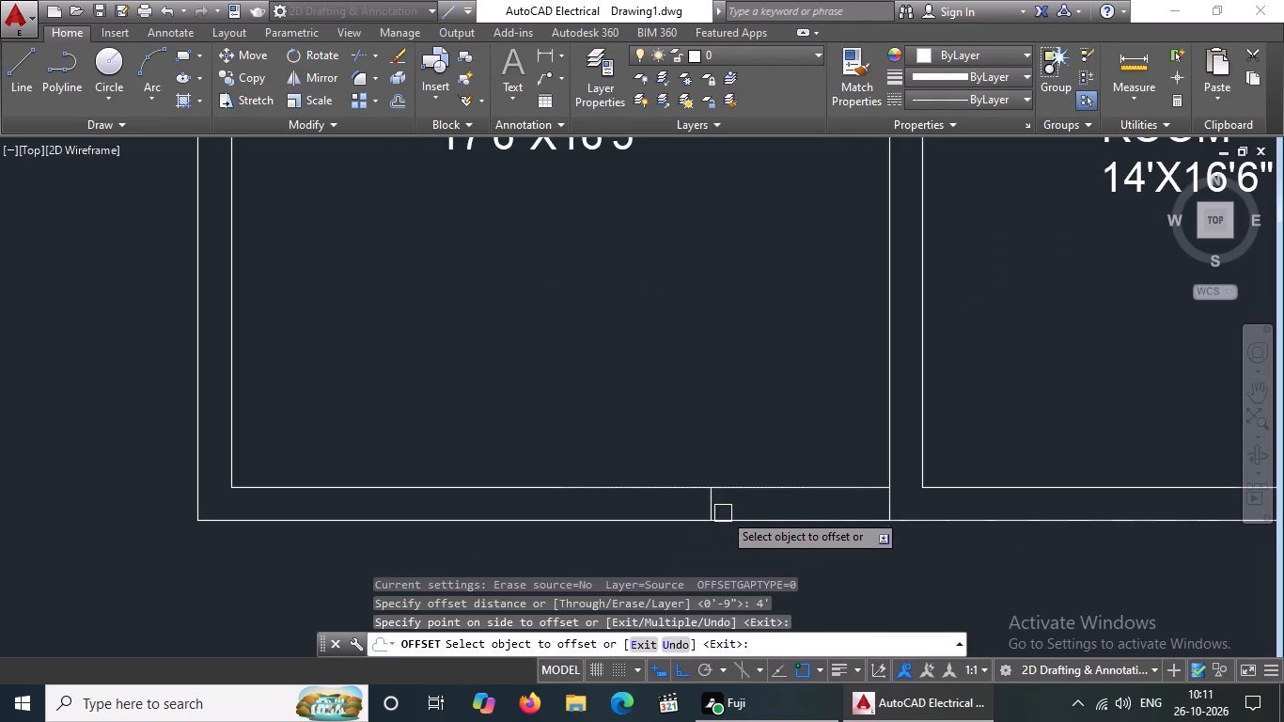
left_click(706, 506)
left_click(508, 497)
scroll(620, 527, "down", 2)
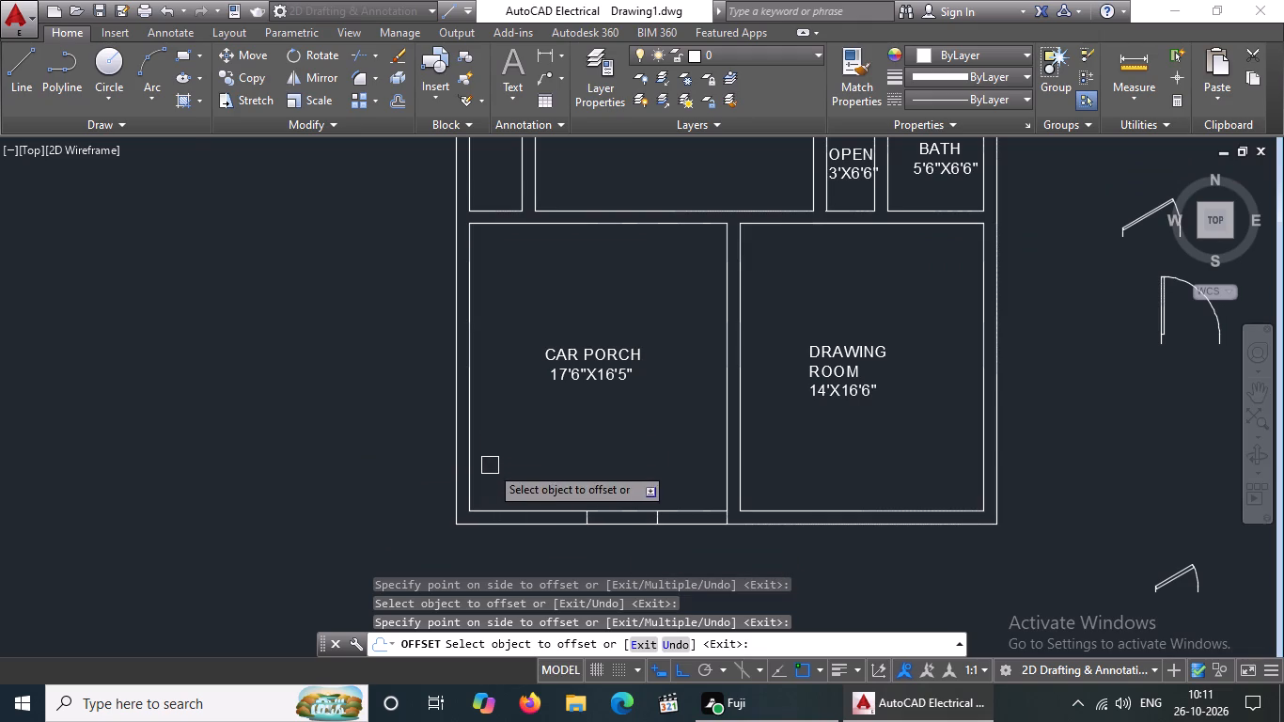
middle_click_drag(631, 269, 594, 283)
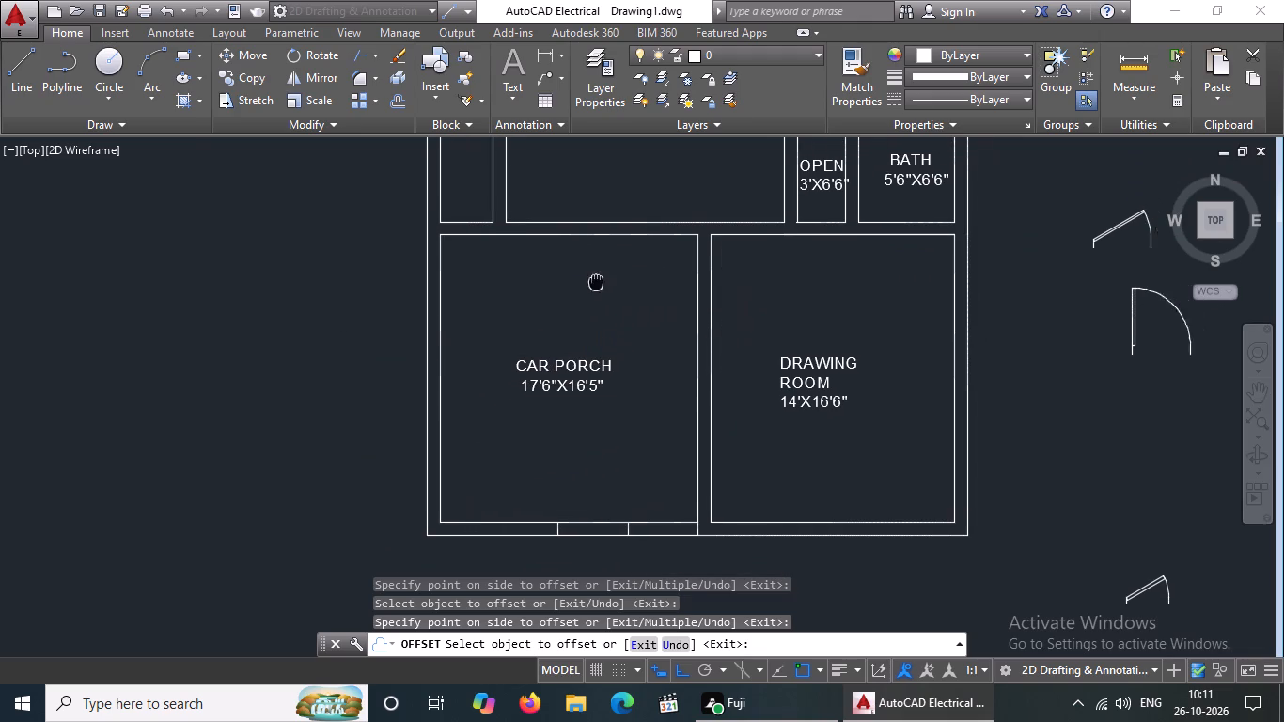
middle_click_drag(594, 283, 577, 294)
key("Escape")
Flip the larger door block beside the DRAWING ROOM vertically and horizontally so its leaf hangs down on the right side.
left_click(1109, 334)
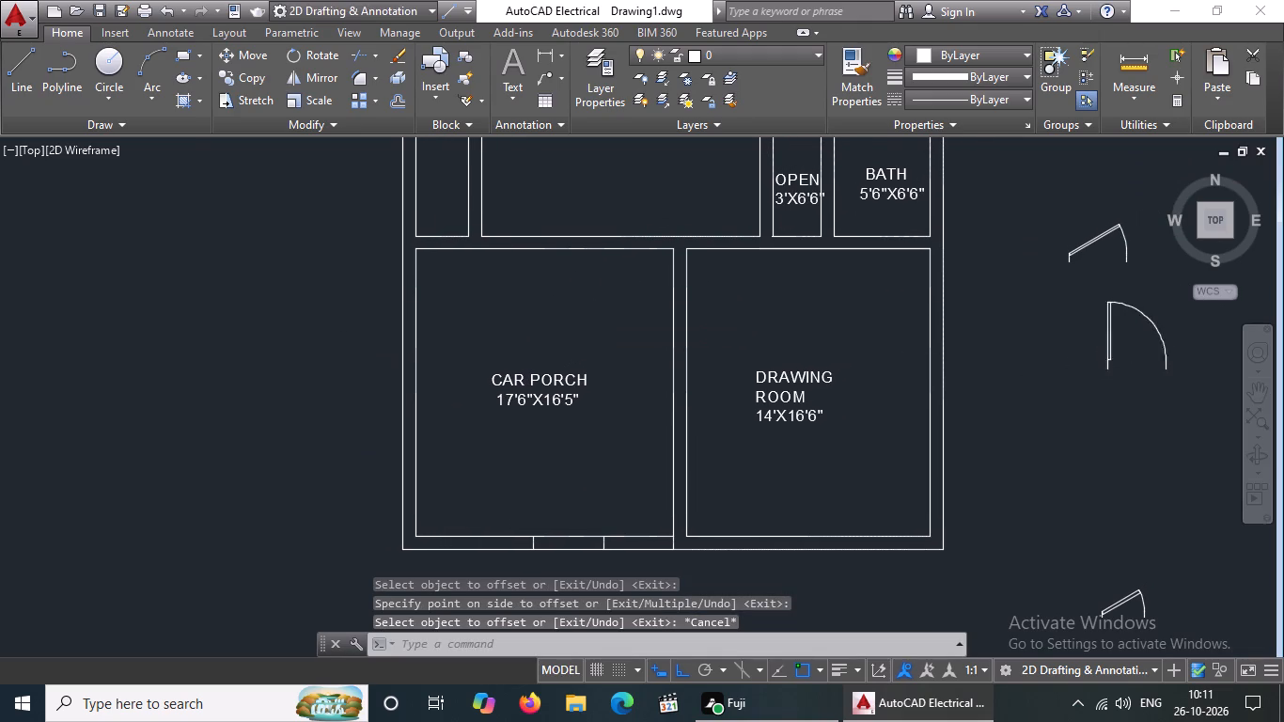
scroll(1156, 367, "up", 2)
left_click(1089, 372)
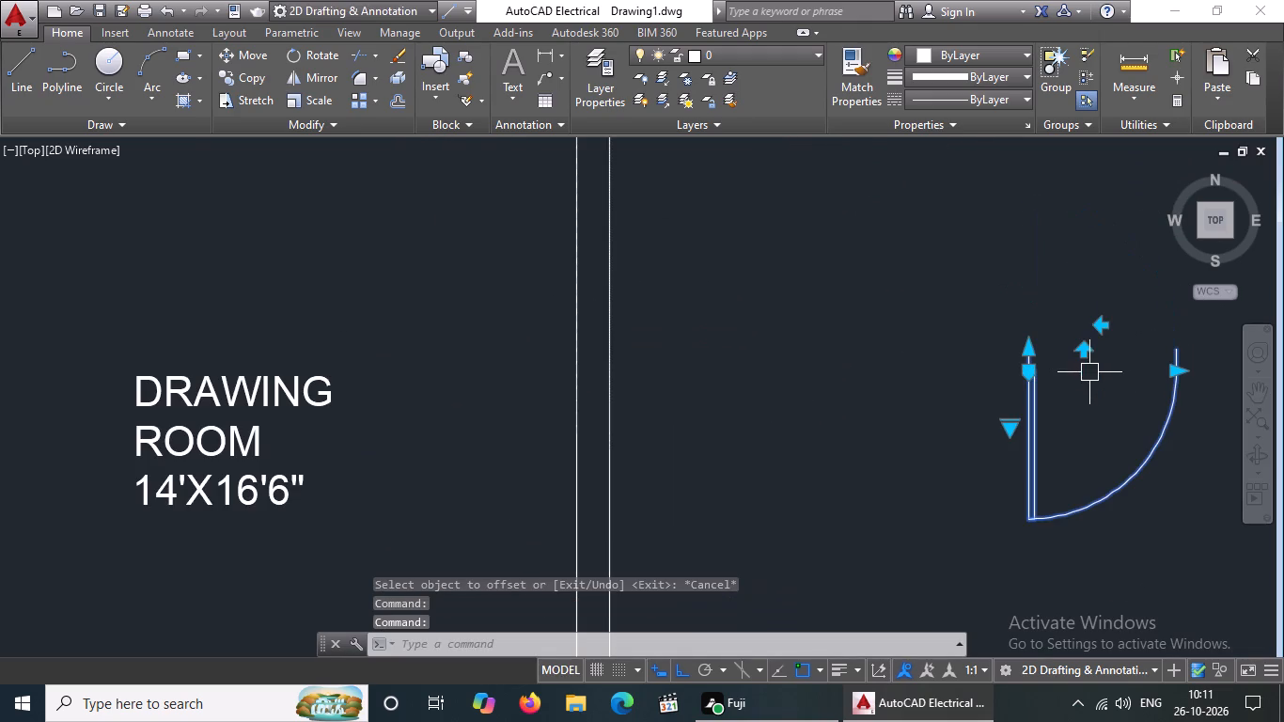
left_click(1097, 324)
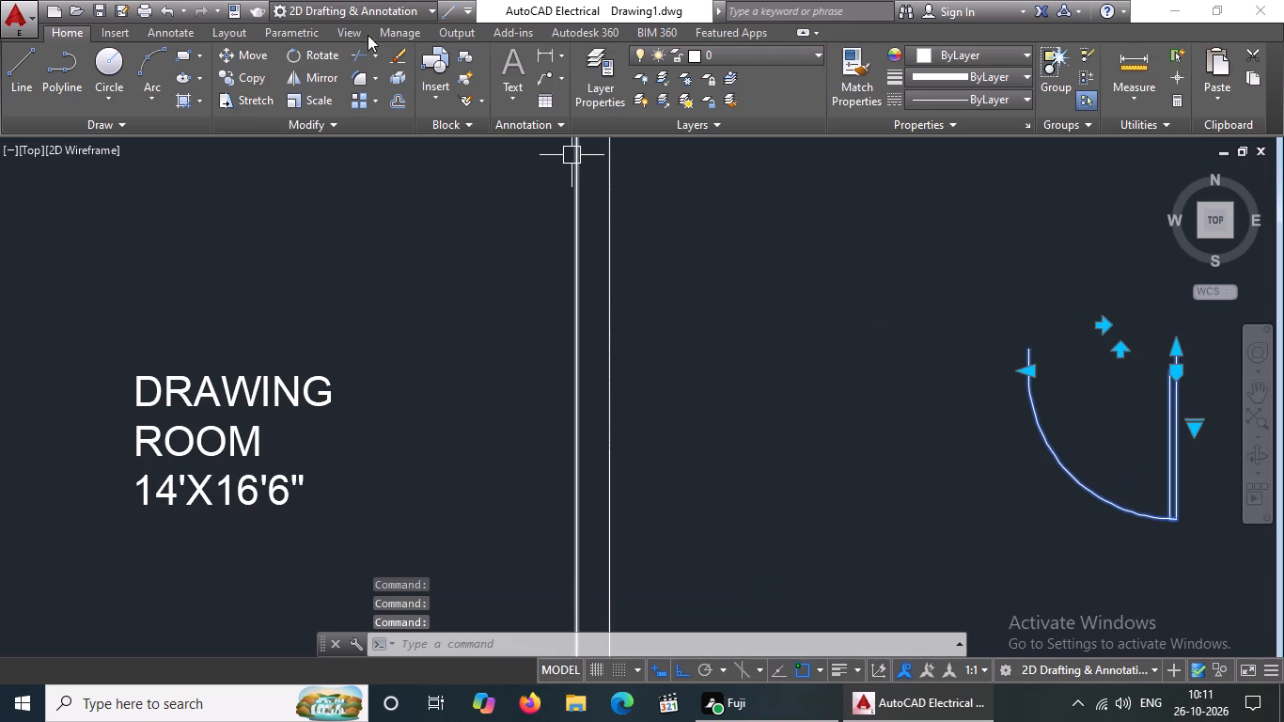
With Ortho off, move the flipped door by its upper-right corner into the CAR PORCH, near the room's upper-right corner.
left_click(241, 55)
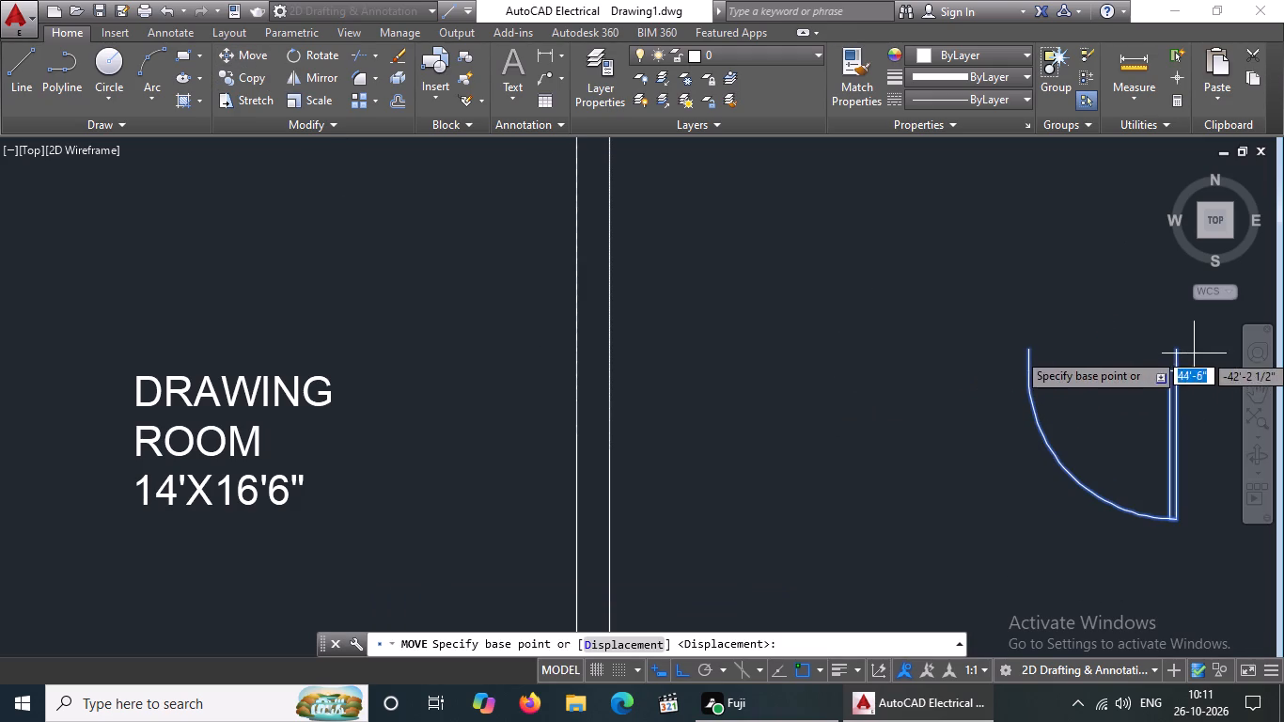
left_click_drag(1177, 351, 1167, 356)
scroll(851, 347, "down", 3)
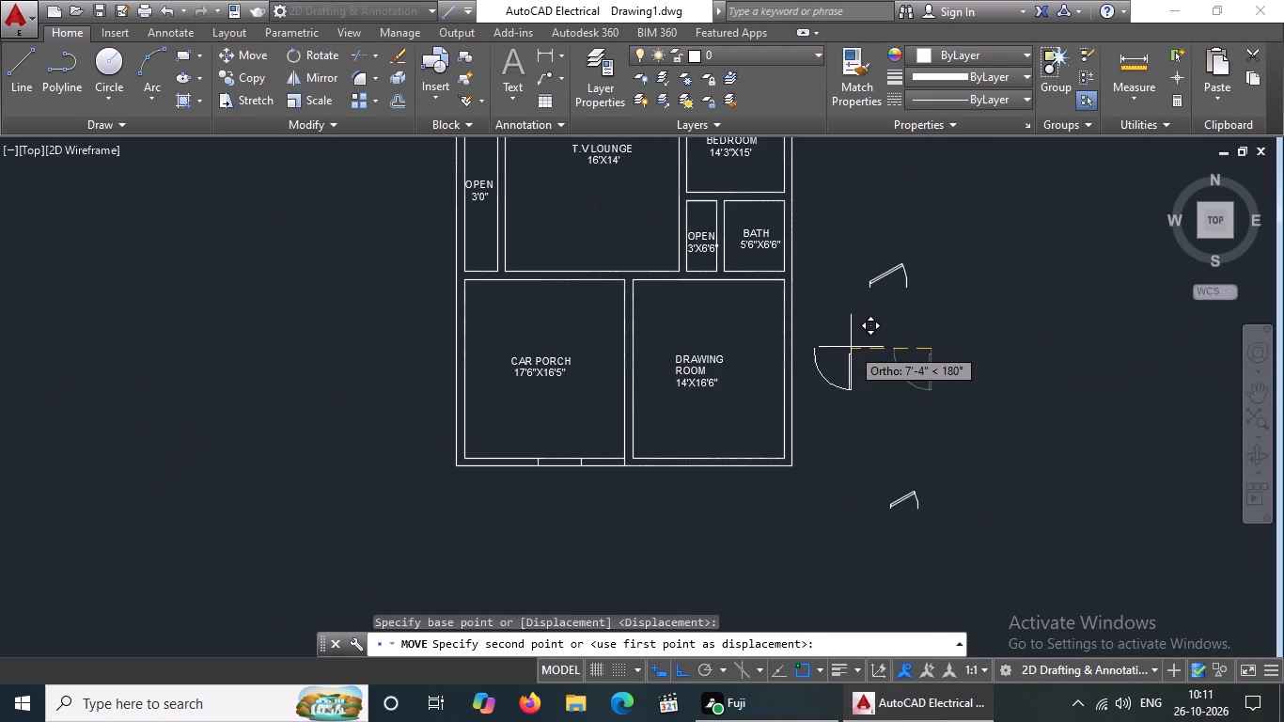
left_click(684, 670)
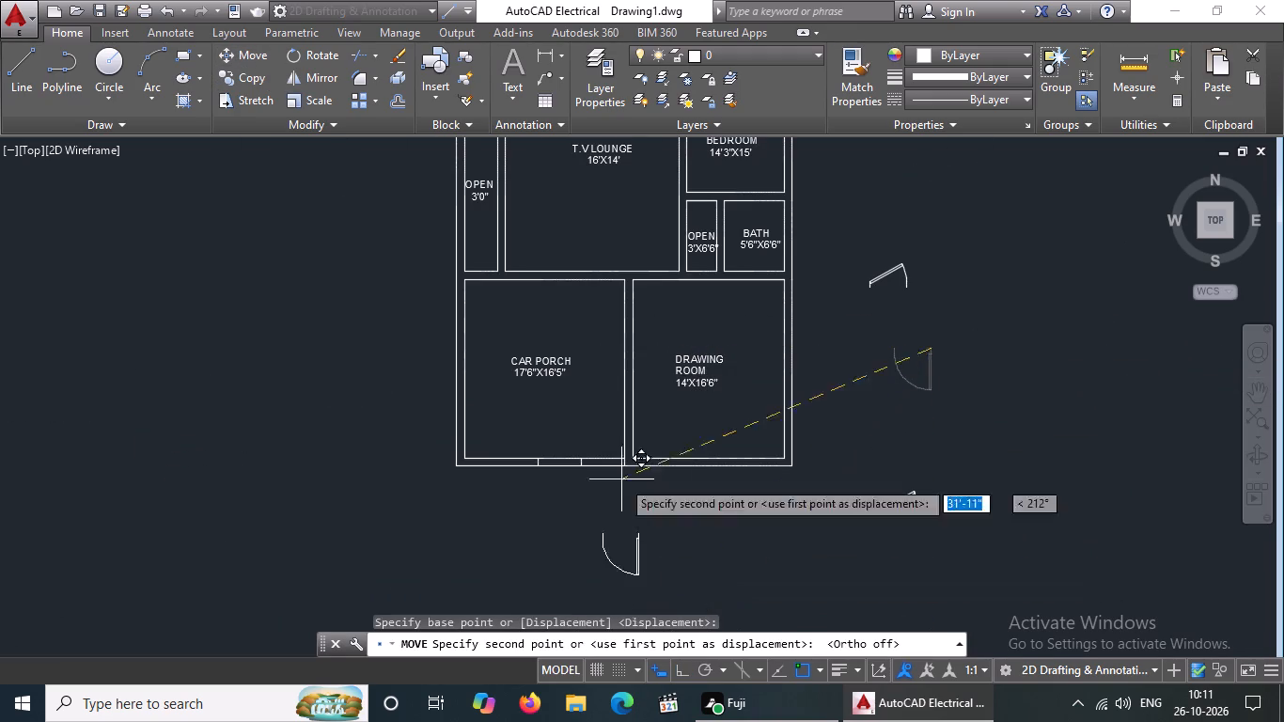
scroll(601, 265, "up", 2)
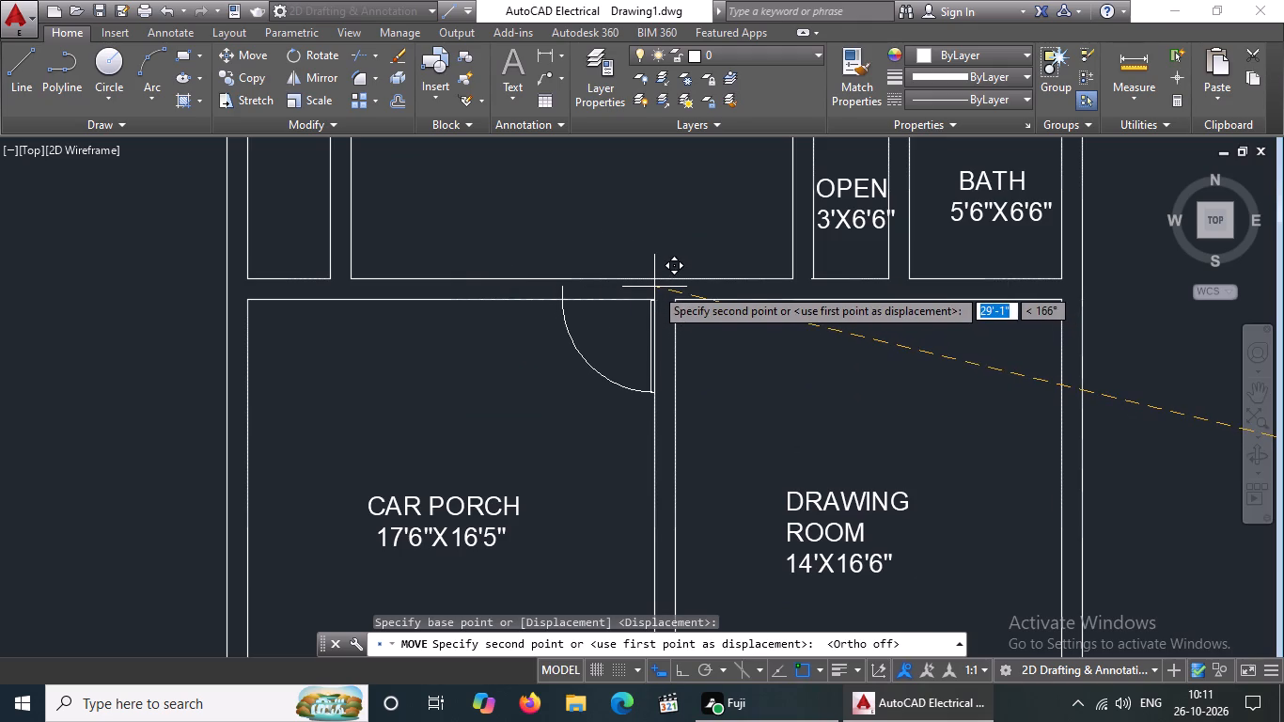
left_click(625, 340)
key("Escape")
Extend the CAR PORCH's right wall line up to the T.V LOUNGE's bottom wall line.
type("EX")
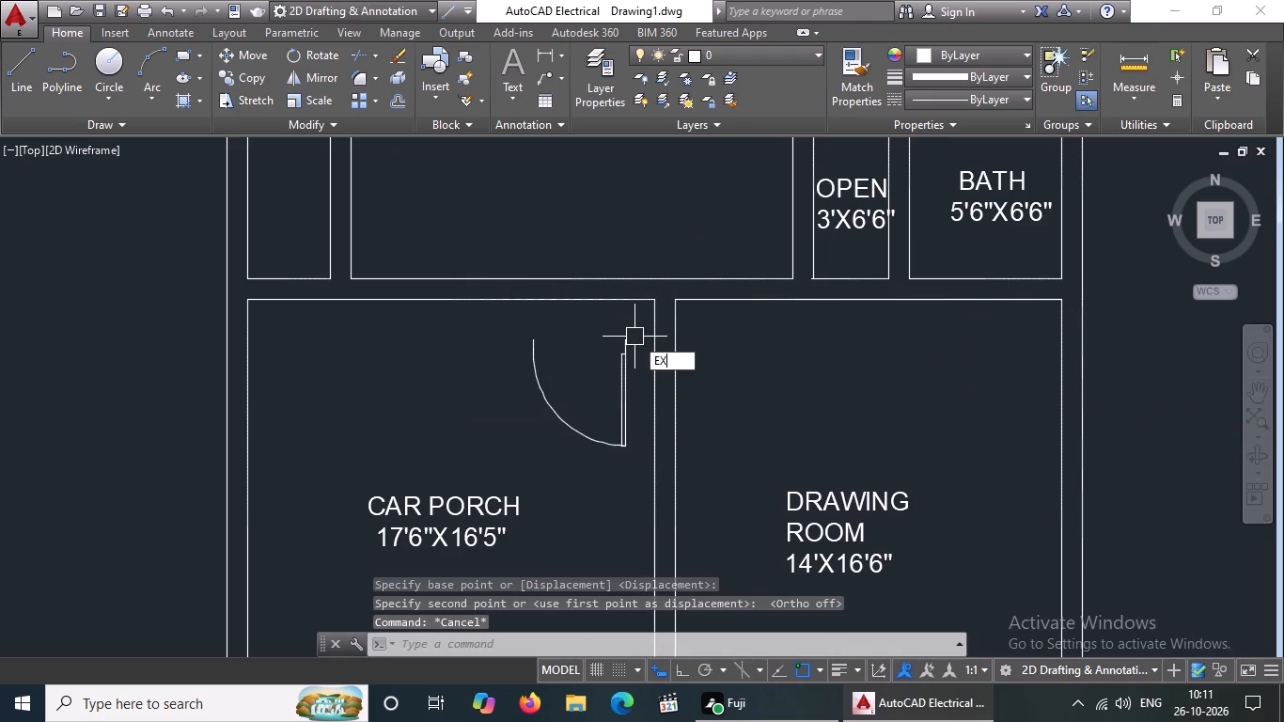
key("space")
key("space")
left_click(653, 308)
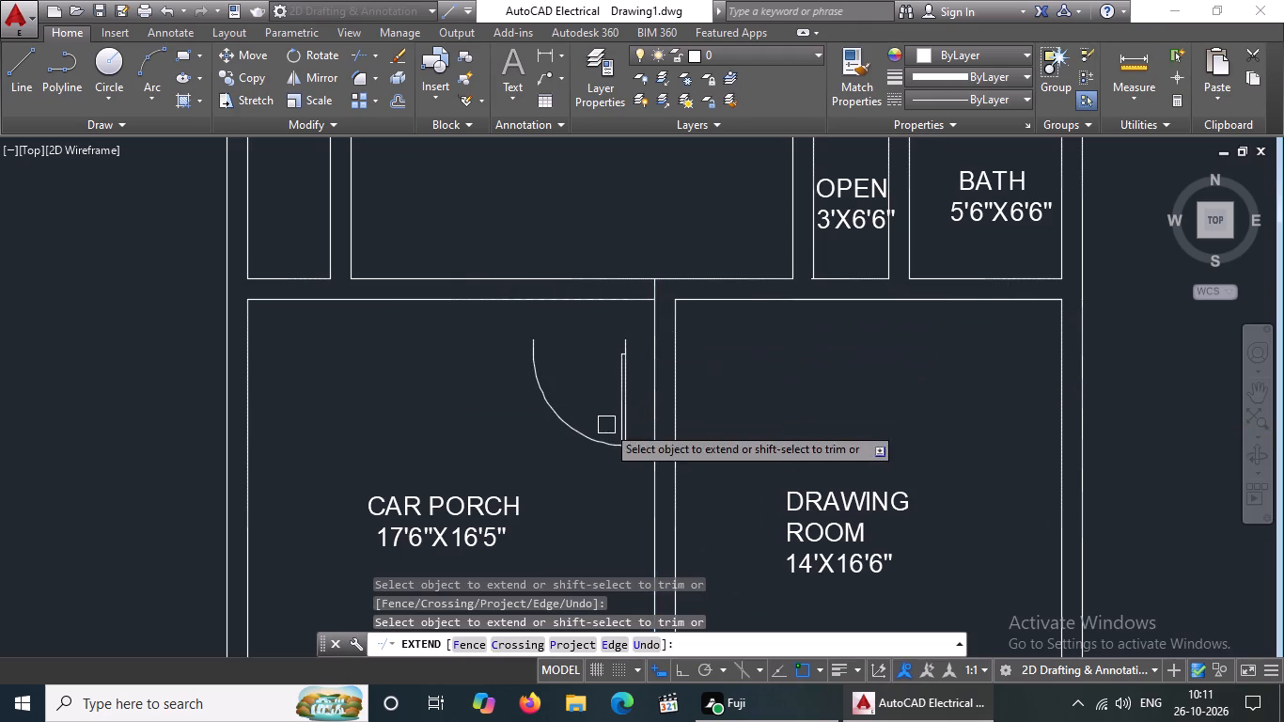
key("Escape")
Move the door by its upper-right corner to where the extended partition line meets the T.V LOUNGE's bottom wall line.
left_click(626, 363)
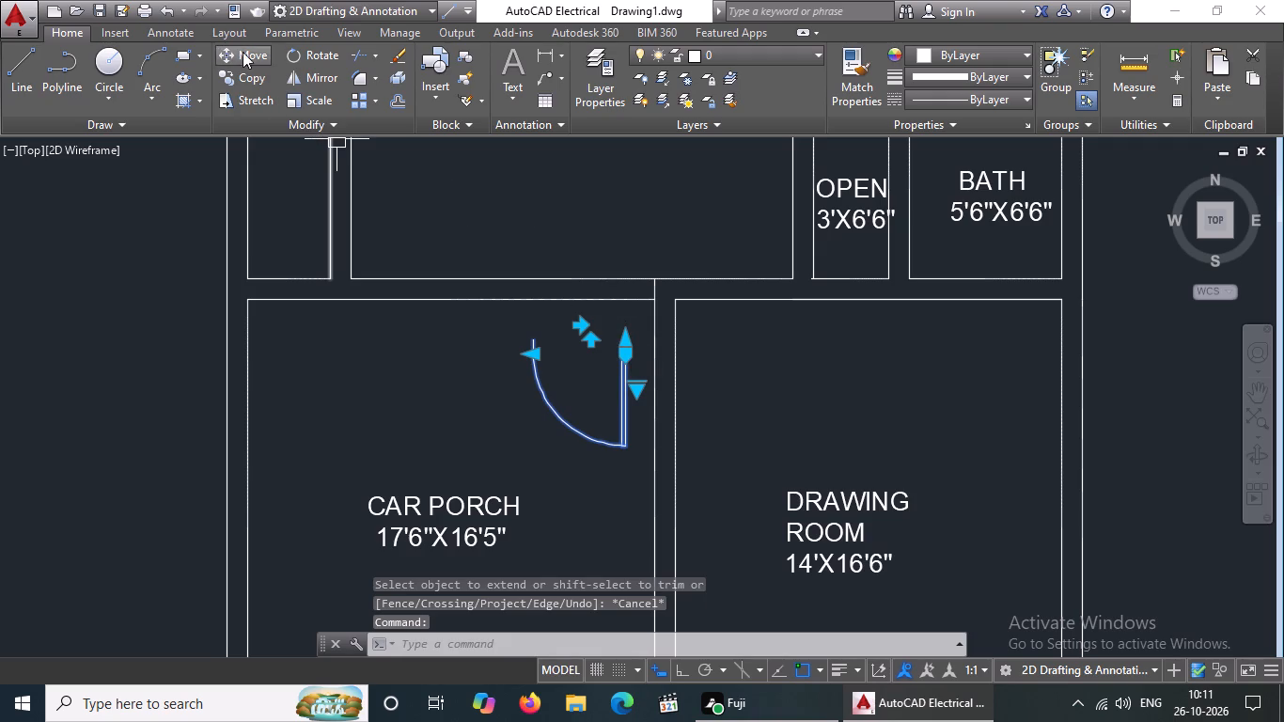
left_click(256, 52)
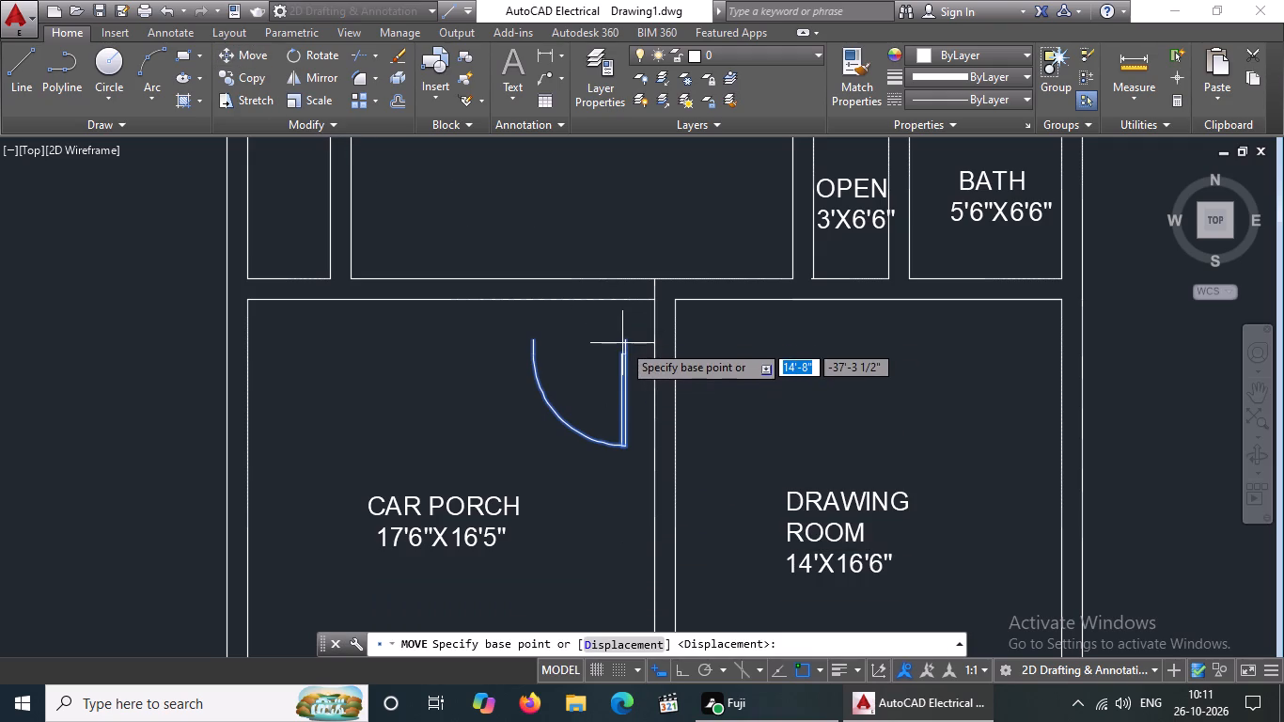
left_click(625, 339)
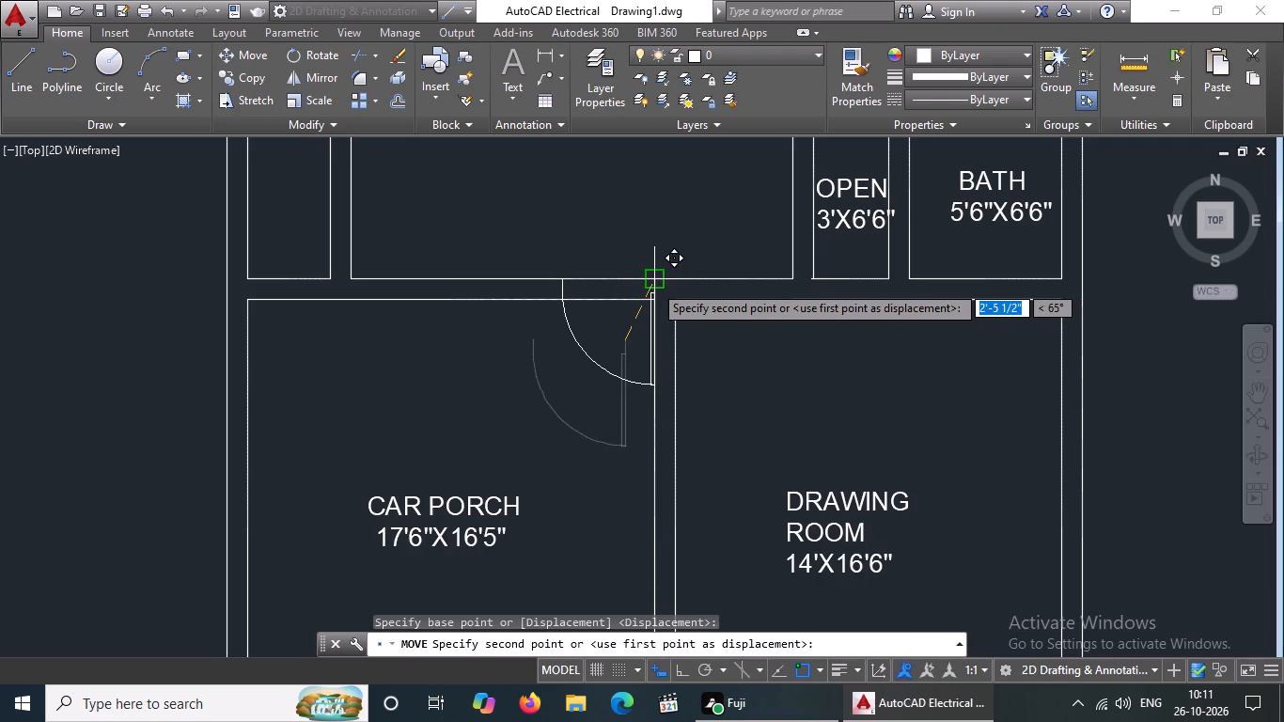
left_click(653, 284)
scroll(652, 368, "down", 4)
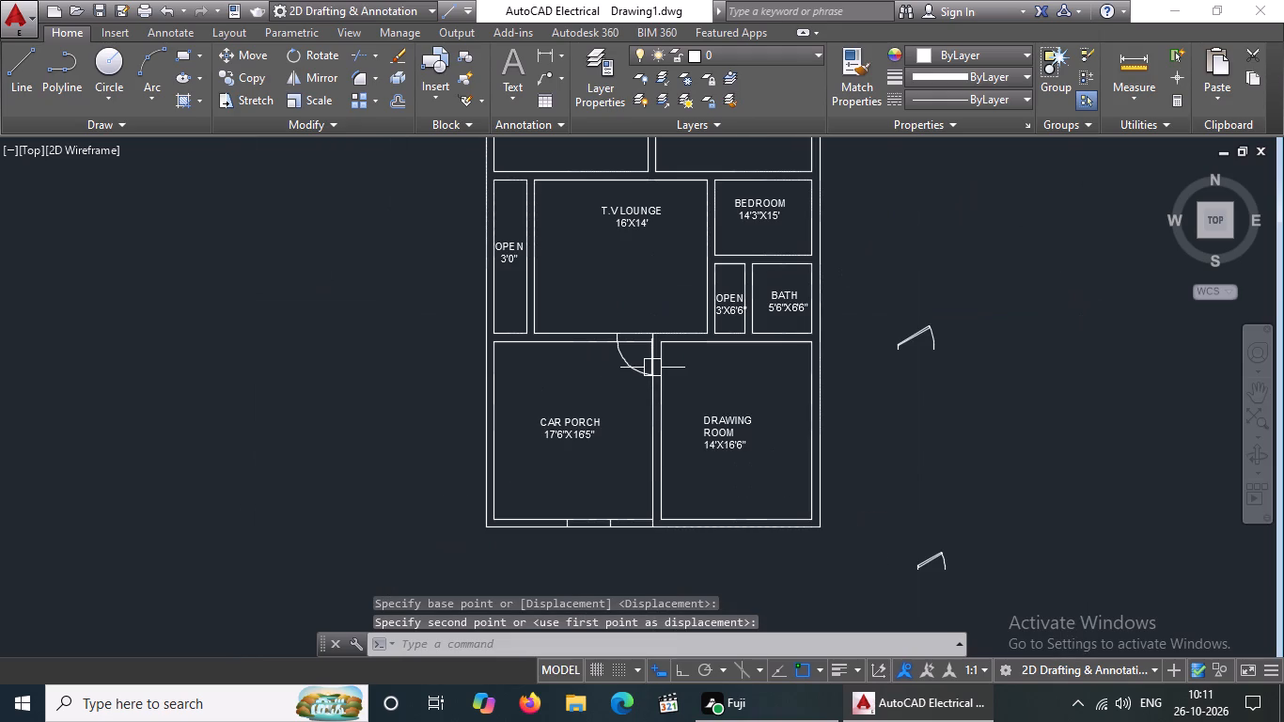
scroll(633, 539, "up", 3)
key("Escape")
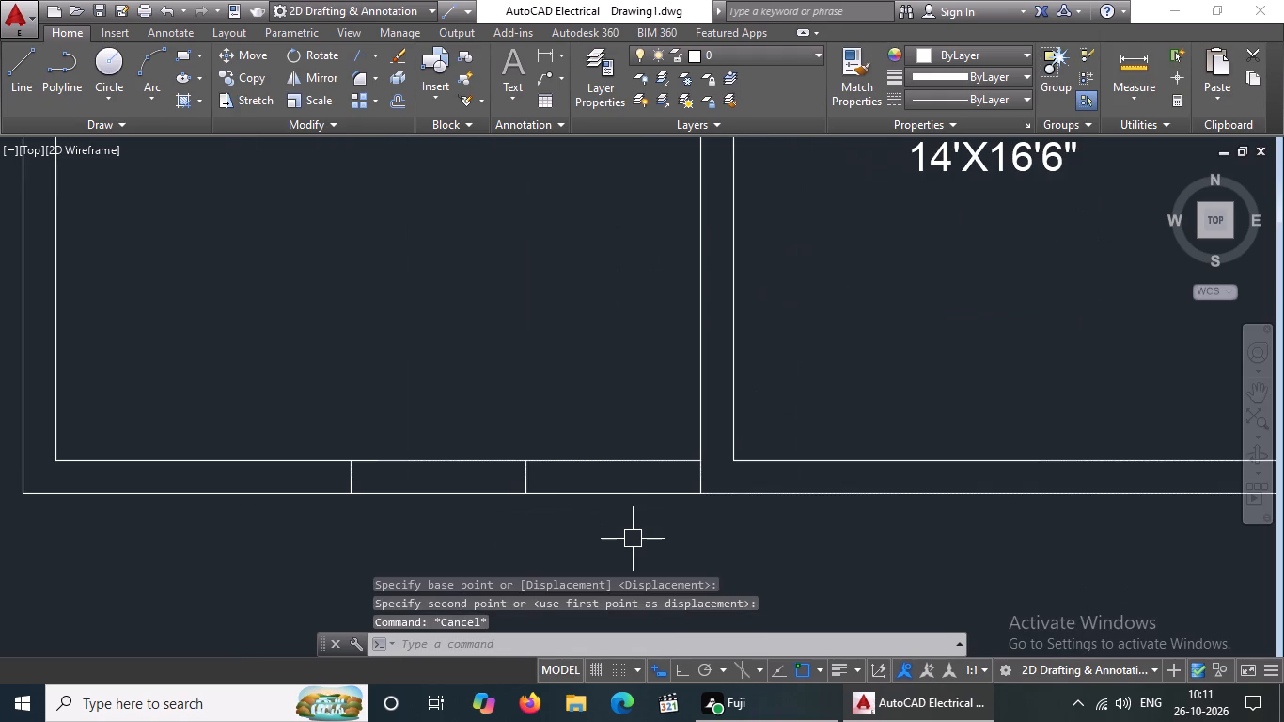
Trim both outer wall line segments across the two 4' bays below the CAR PORCH, and the inner line segment across the left bay.
type("TR")
key("space")
key("space")
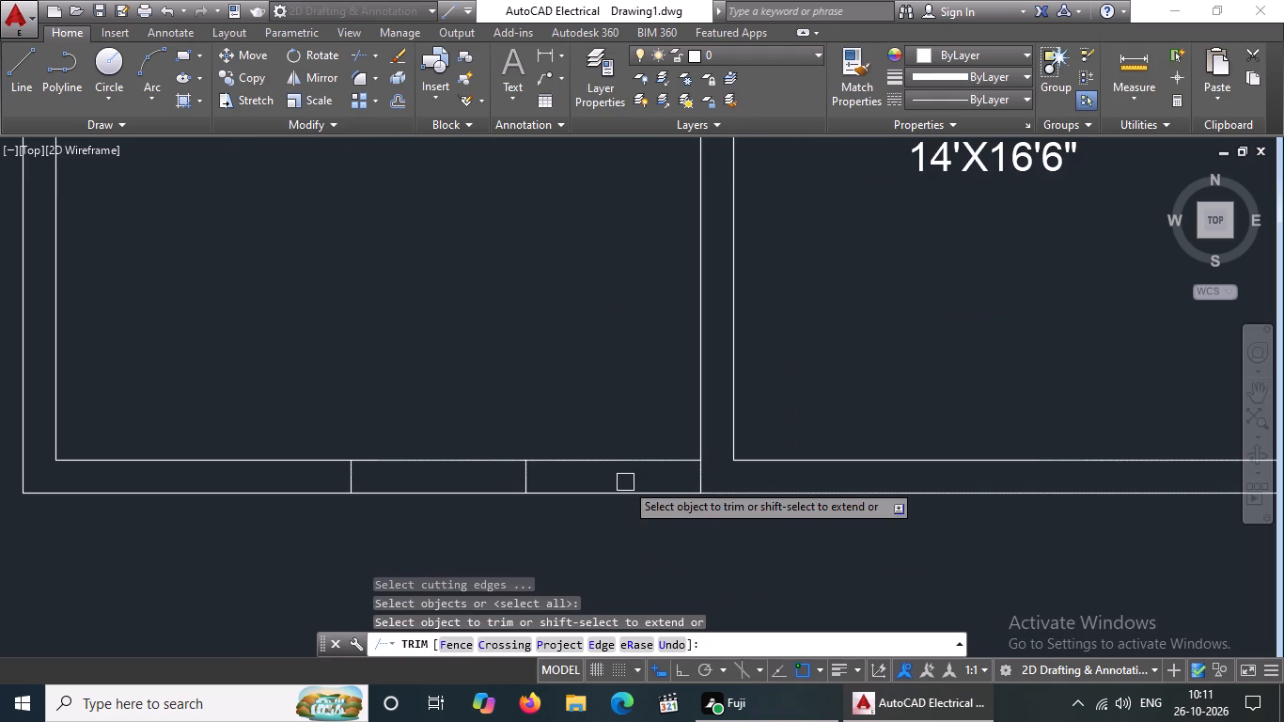
left_click(671, 493)
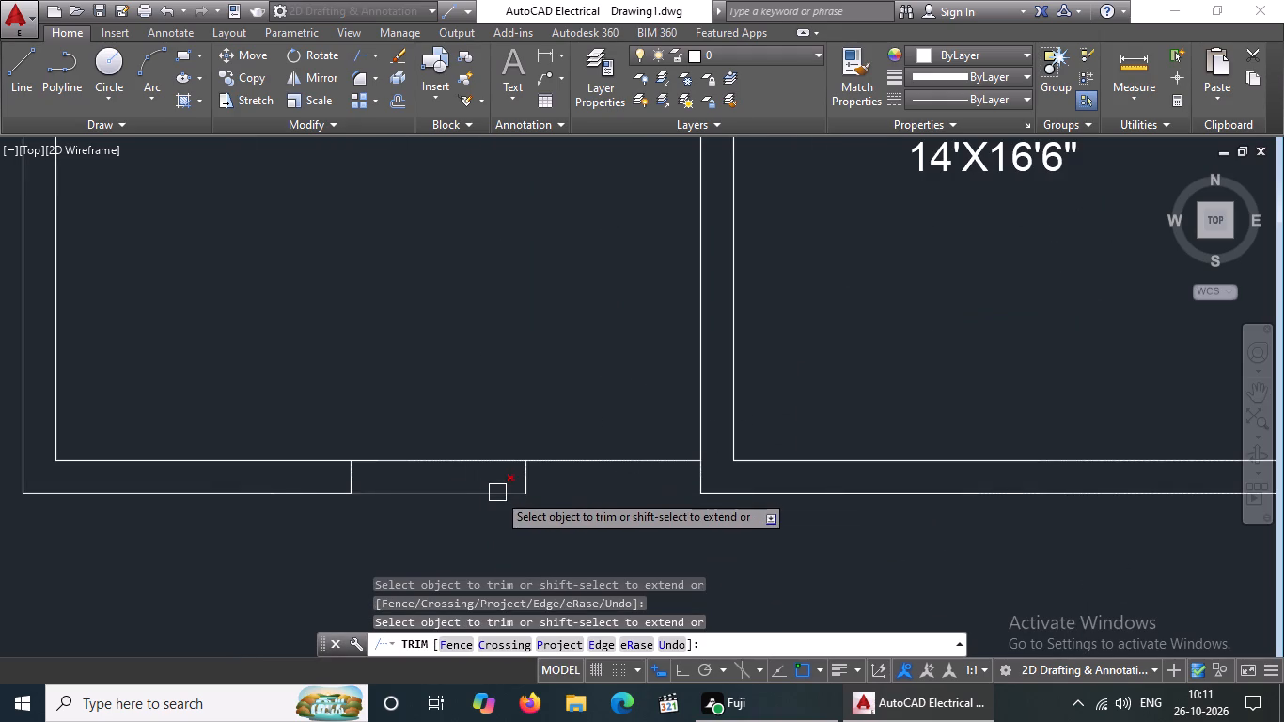
left_click(497, 493)
left_click_drag(415, 459, 478, 463)
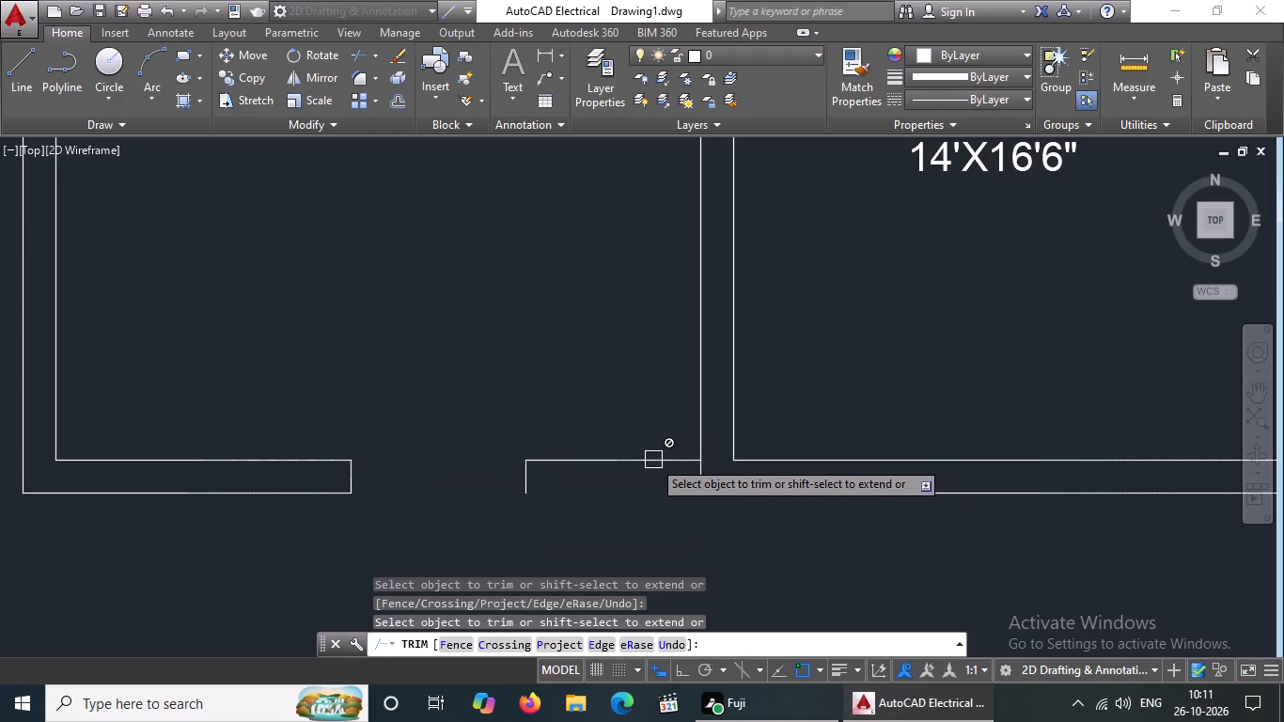
key("Escape")
Erase the leftover inner wall line segment and the middle short vertical line from the CAR PORCH's bottom opening.
left_click(626, 460)
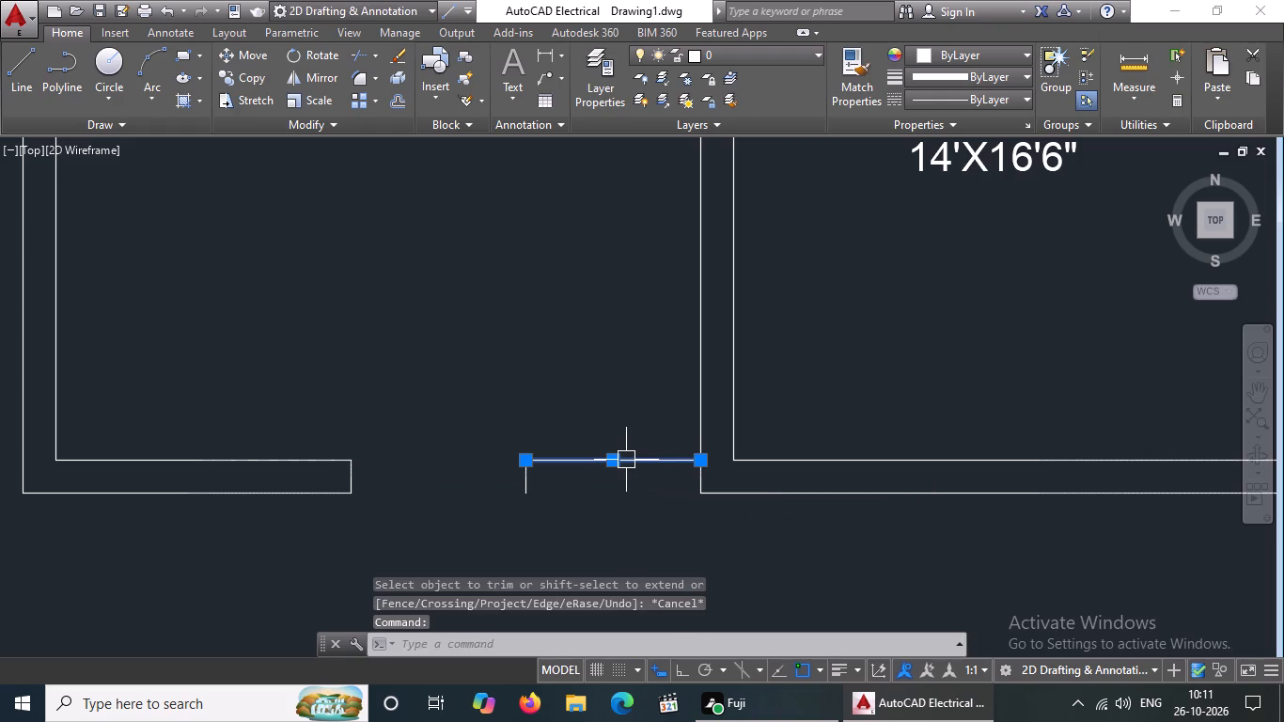
key("Delete")
left_click(533, 486)
key("Delete")
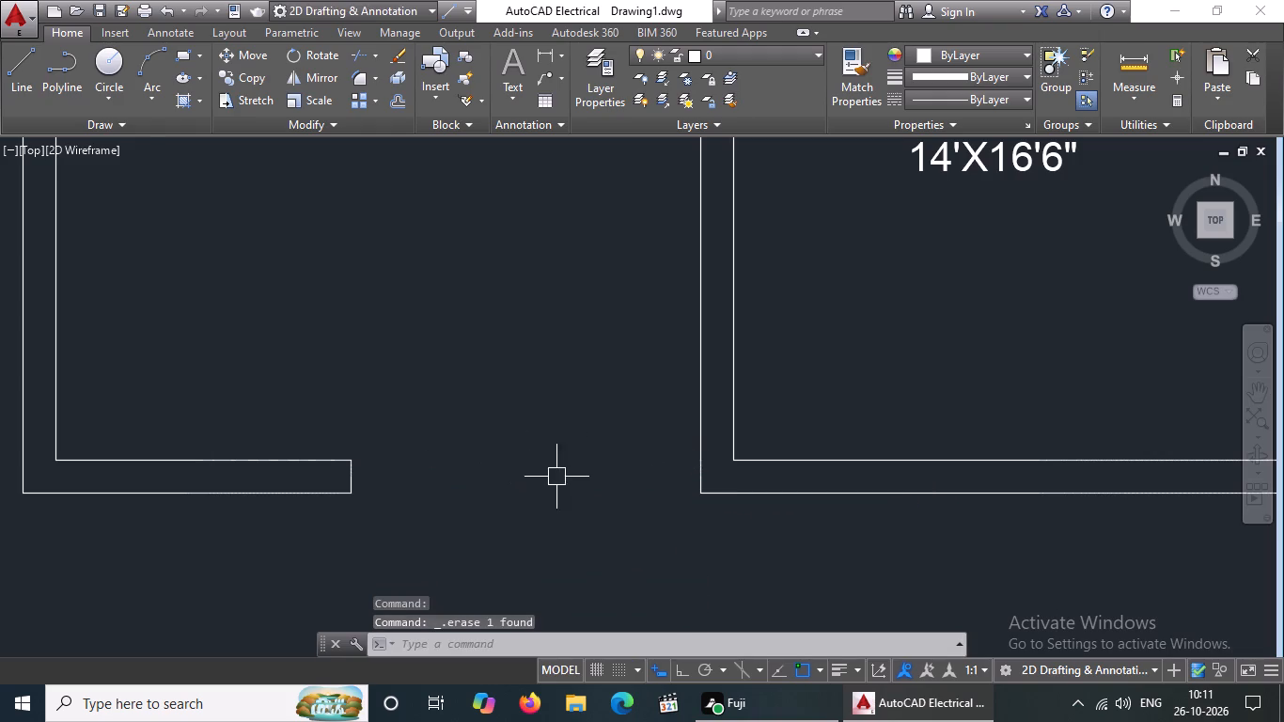
Trim the piece of the CAR PORCH's top wall line that crosses the door leaf at the upper-right corner.
scroll(558, 496, "down", 4)
scroll(578, 392, "up", 2)
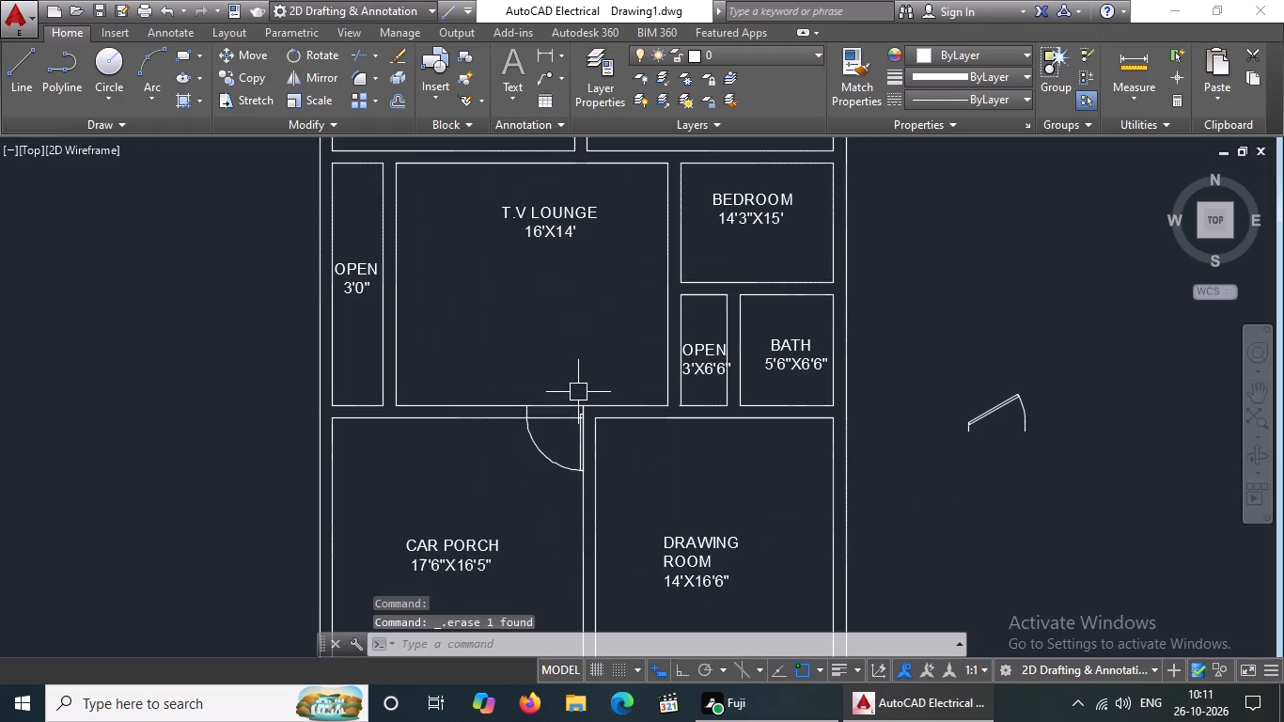
type("TR")
key("Return")
key("Return")
scroll(561, 434, "up", 2)
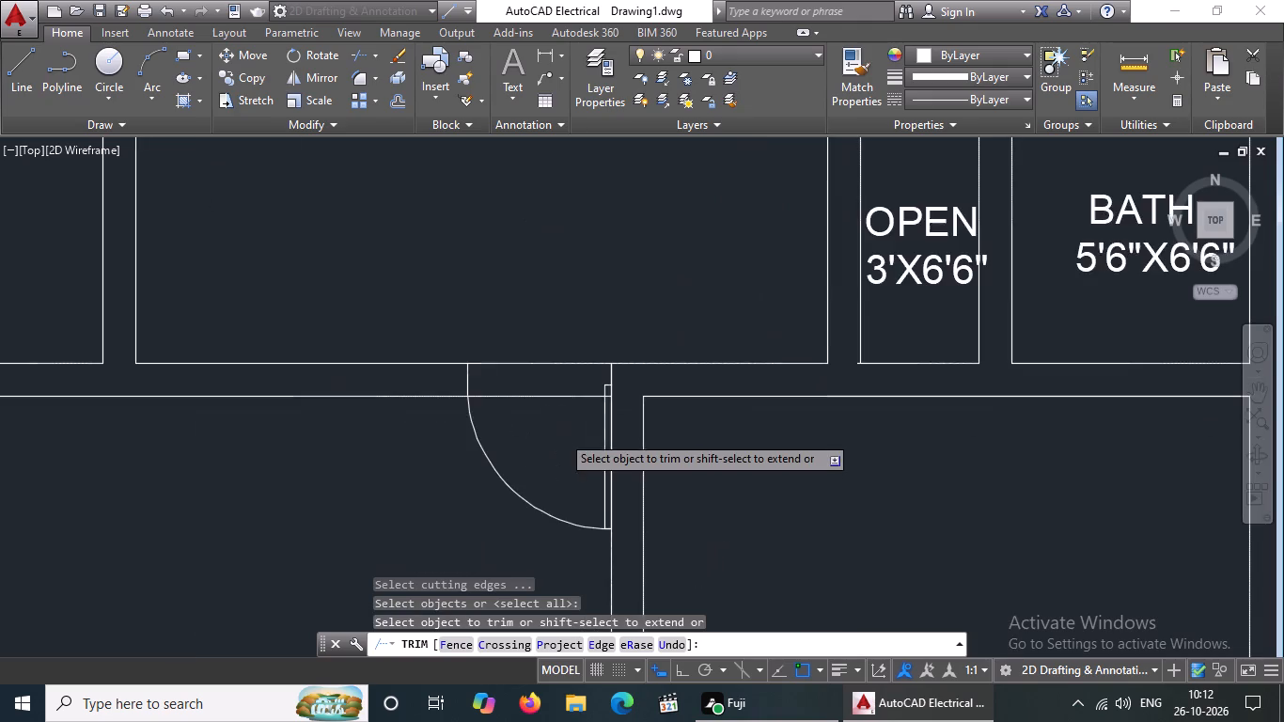
scroll(595, 396, "up", 4)
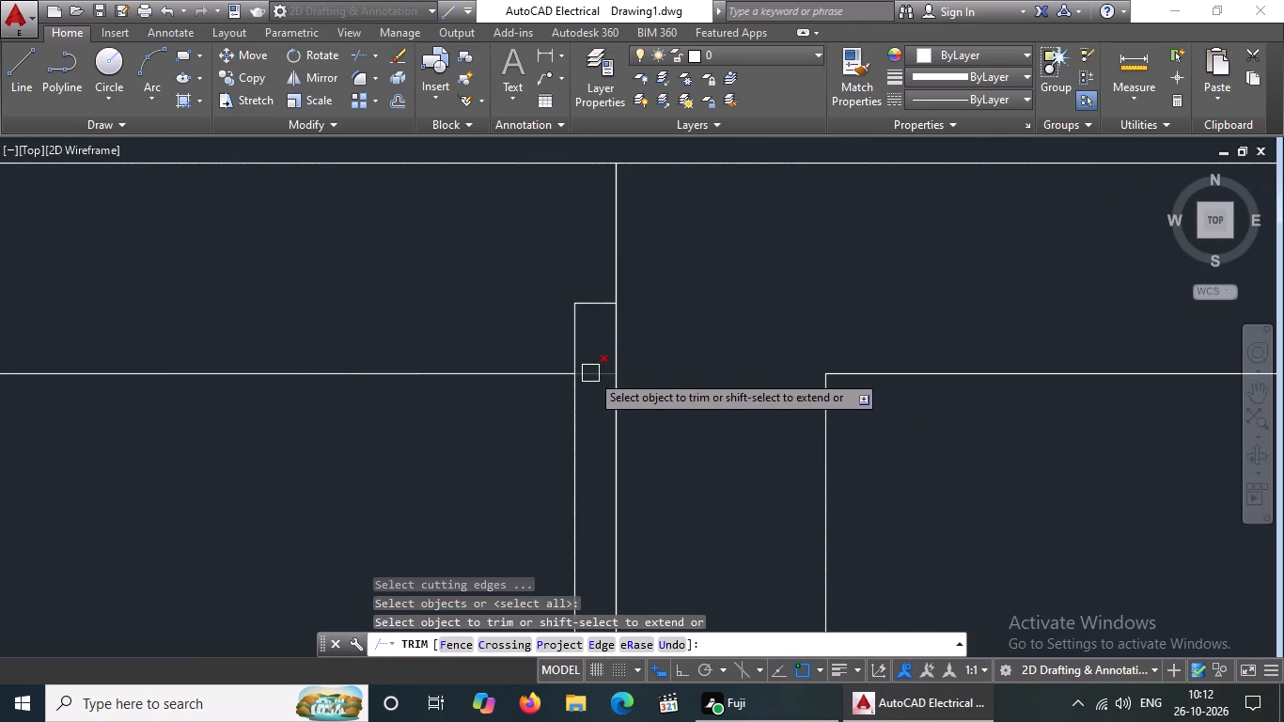
left_click(591, 374)
key("Escape")
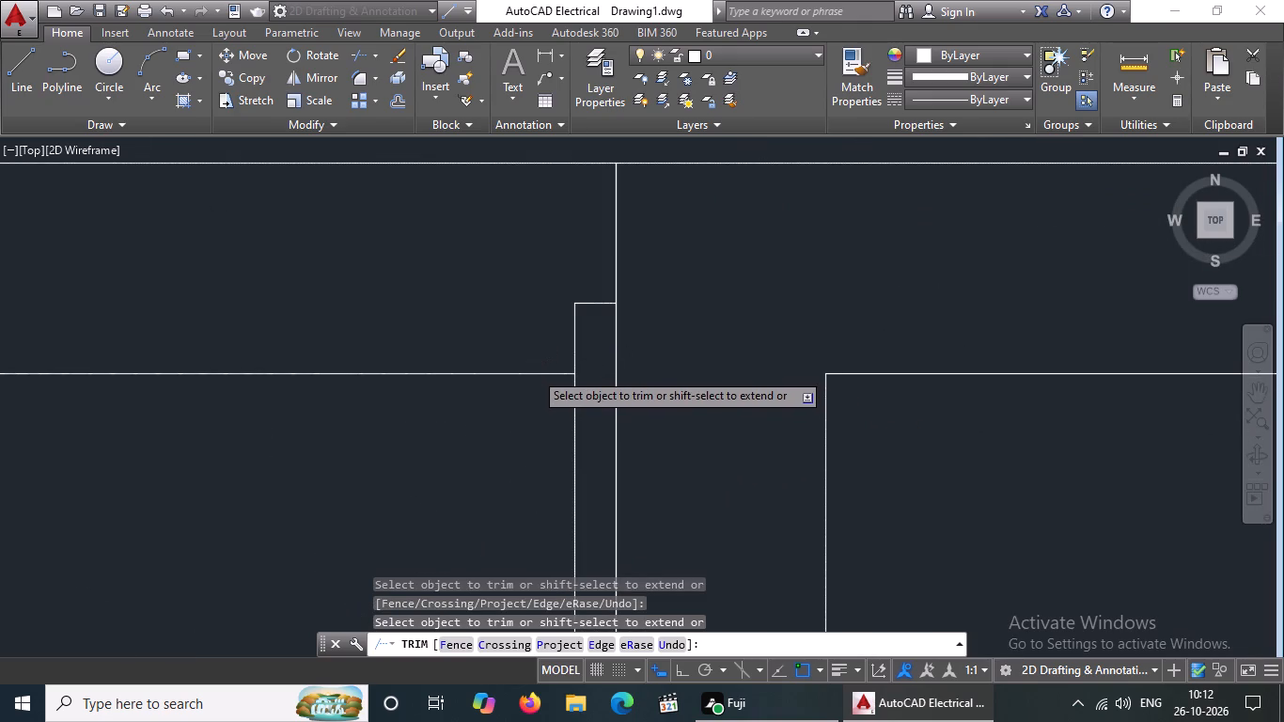
Trim both wall lines across the door opening between the CAR PORCH and the T.V LOUNGE.
type("TR")
key("Return")
key("Return")
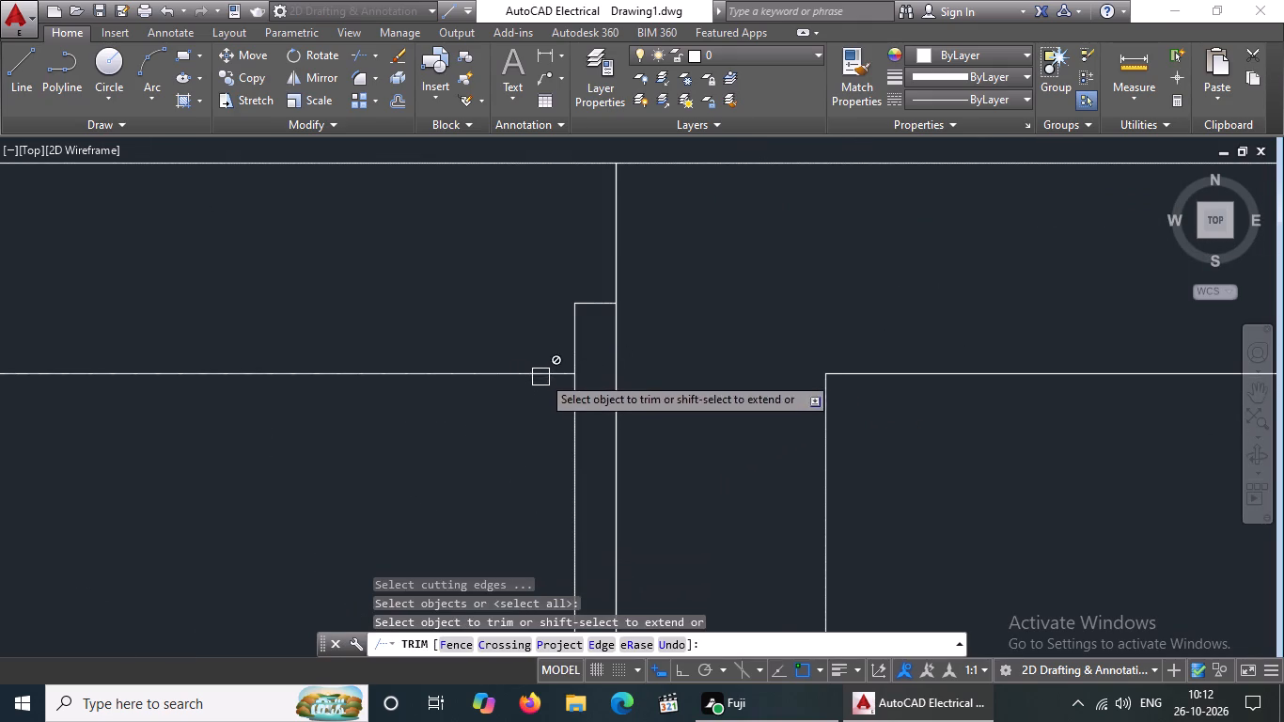
scroll(493, 385, "down", 3)
left_click(451, 381)
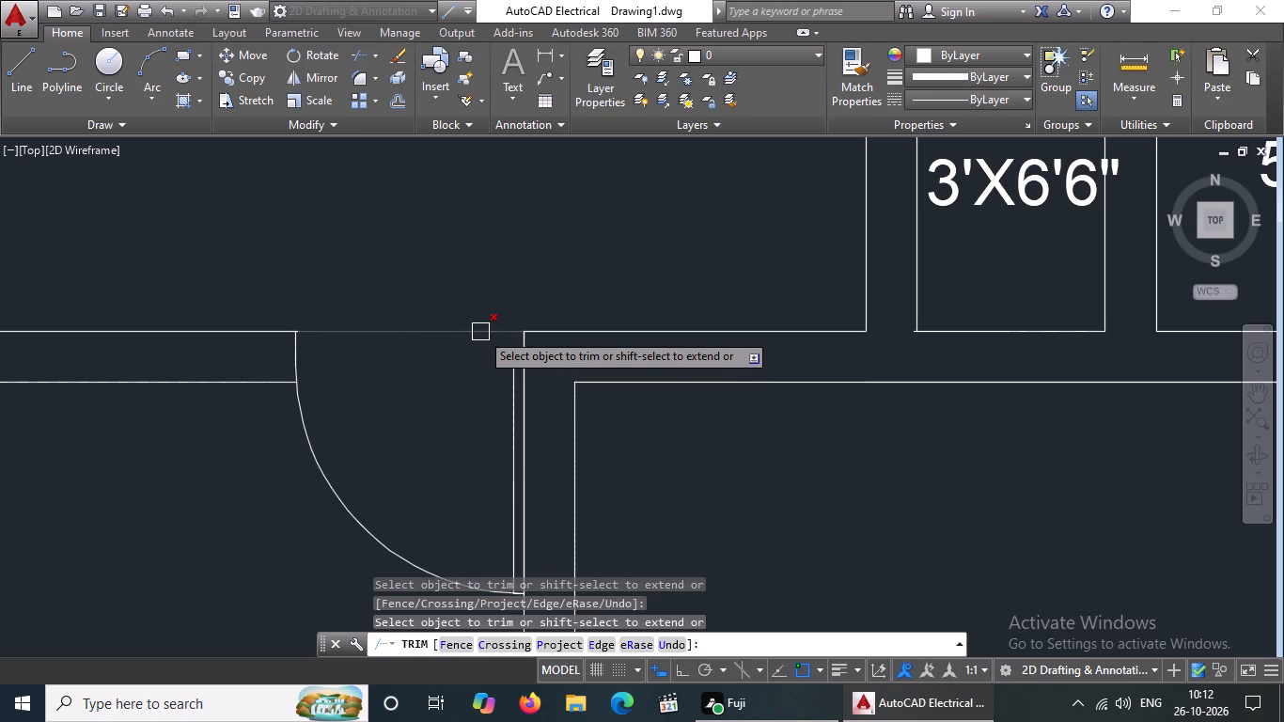
left_click(481, 332)
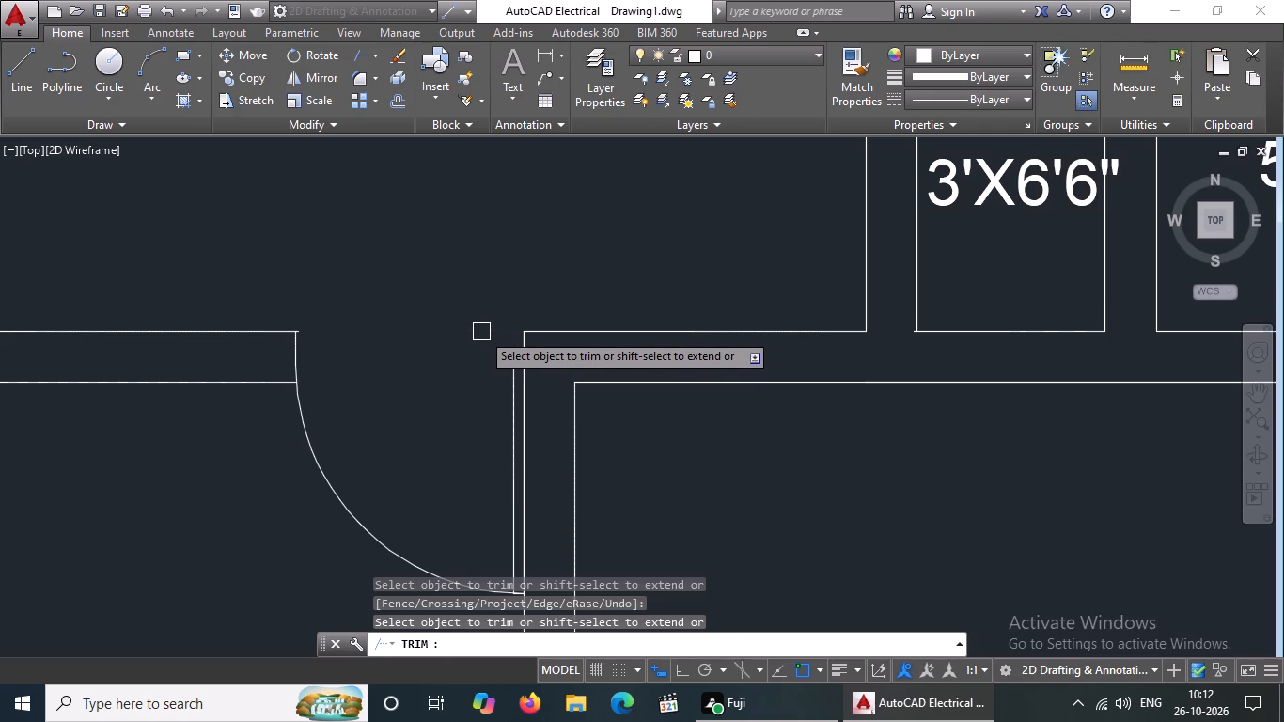
key("Escape")
scroll(481, 332, "down", 4)
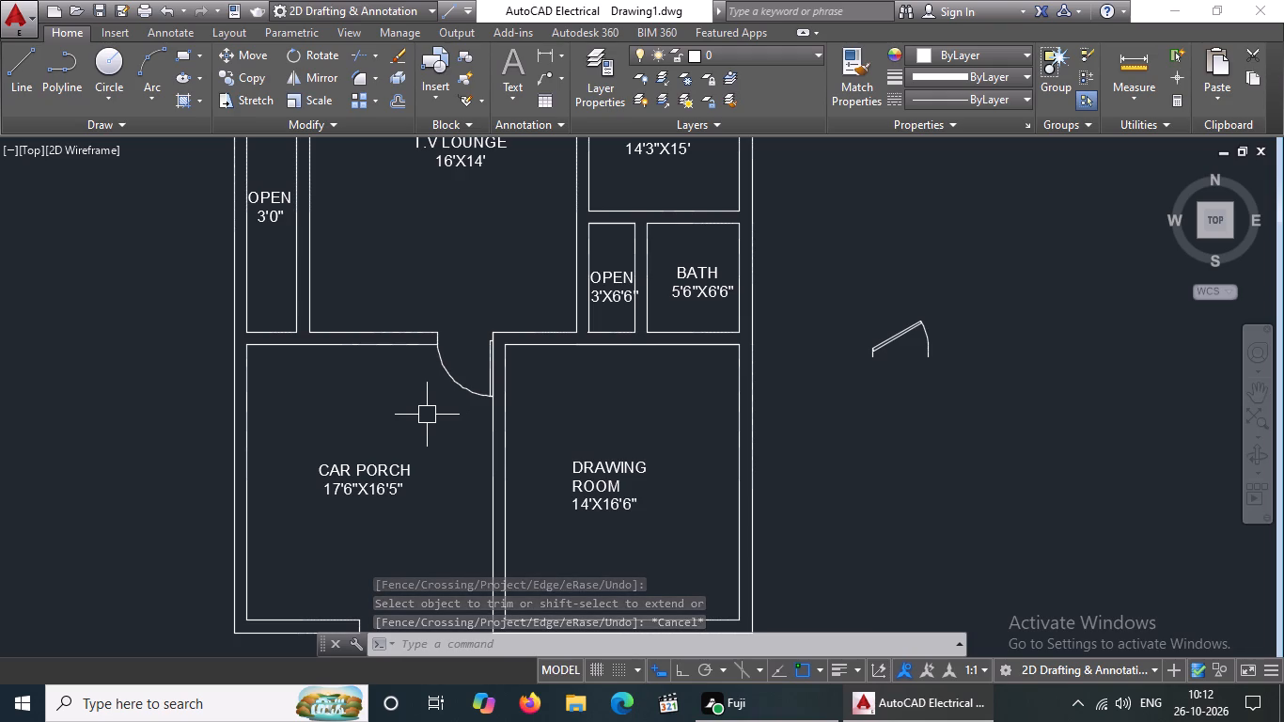
key("Escape")
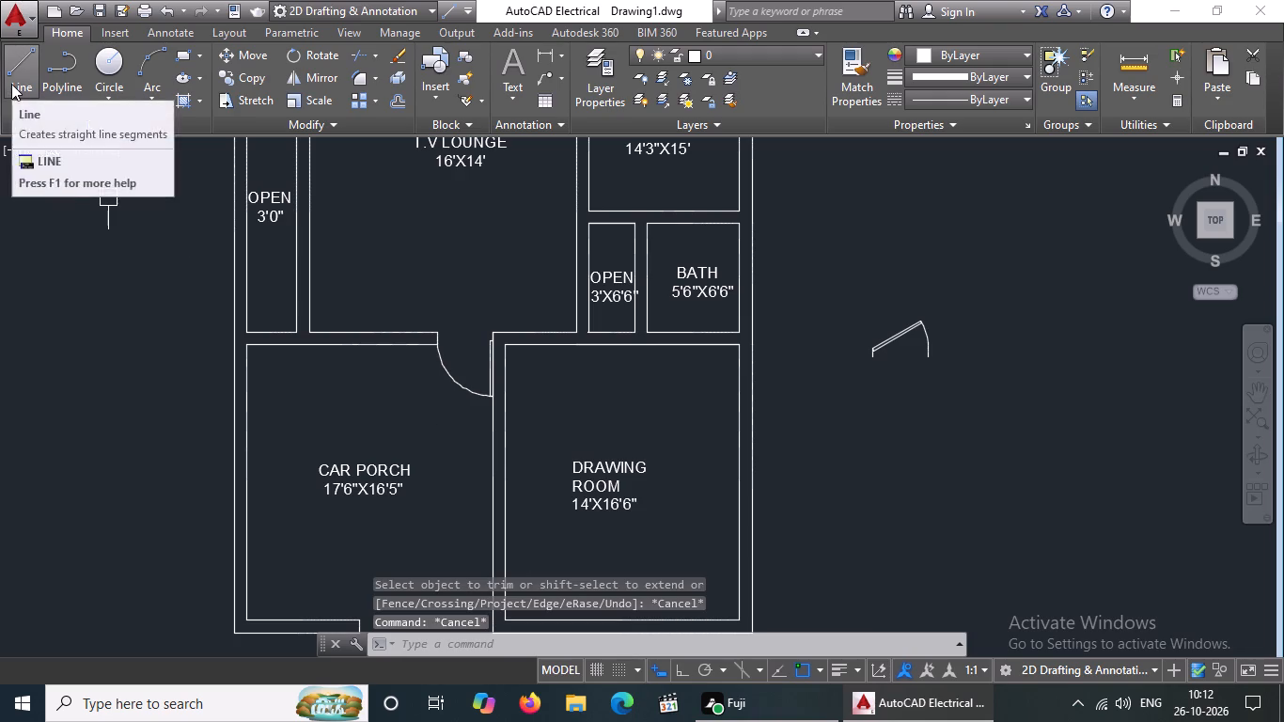
With Ortho on, draw a 4' by 4' landing outline of three lines from the CAR PORCH's lower-left inner corner.
left_click(8, 78)
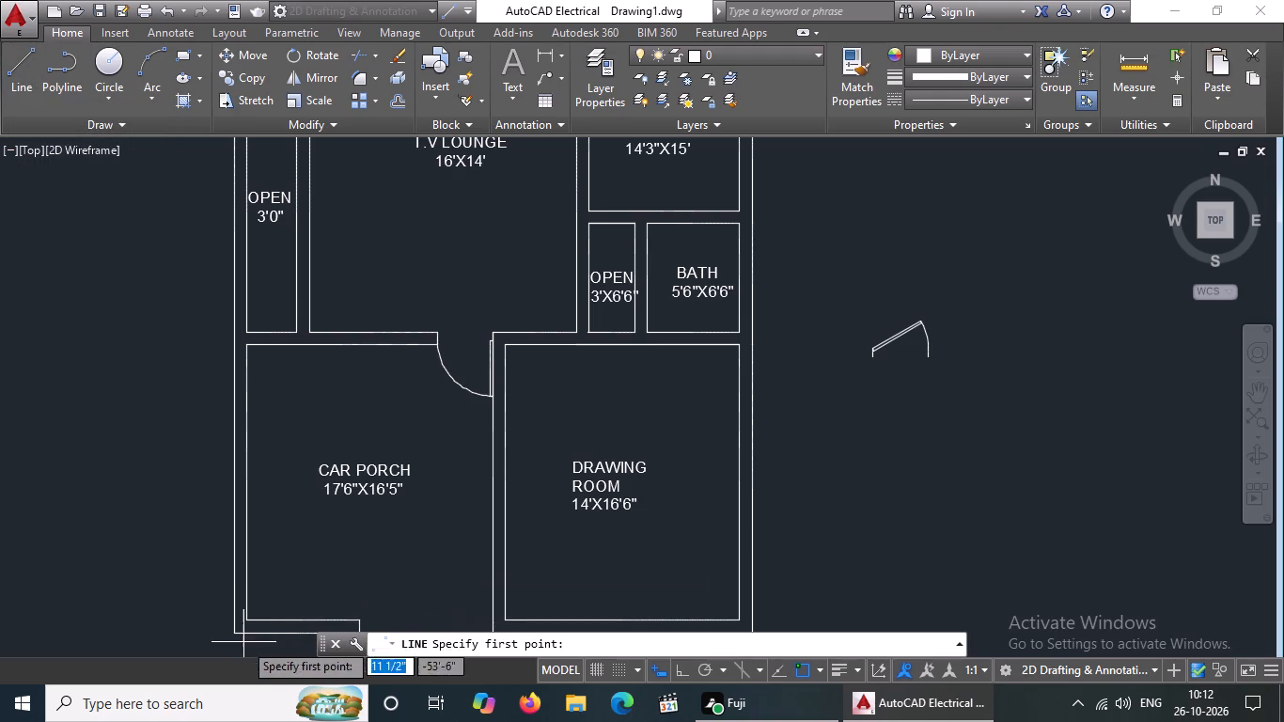
scroll(244, 641, "up", 2)
left_click_drag(246, 586, 255, 584)
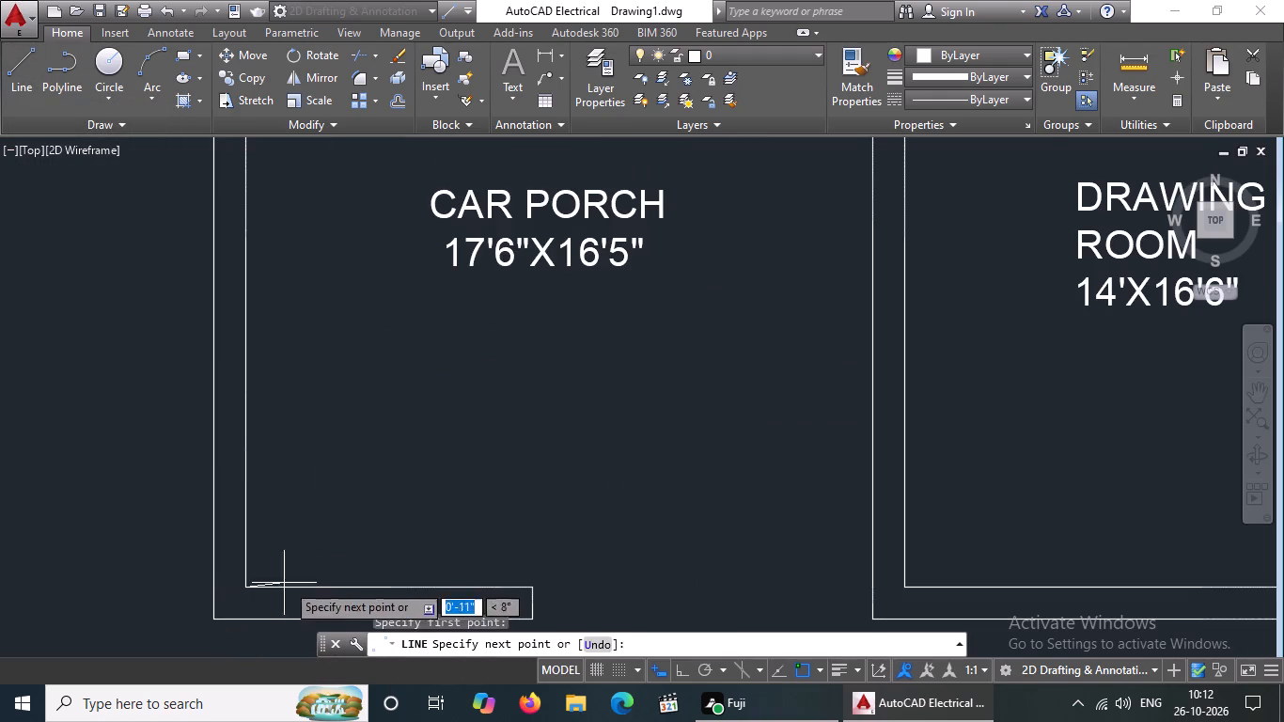
left_click(682, 666)
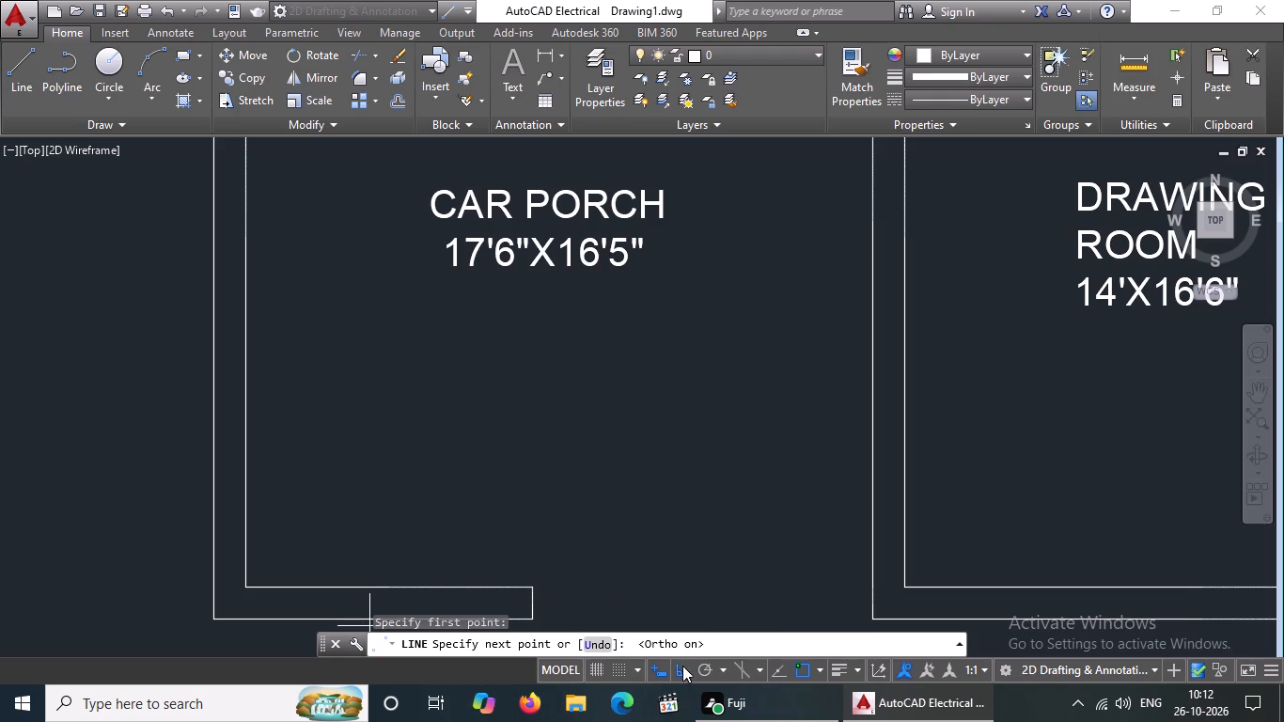
type("4'")
key("Return")
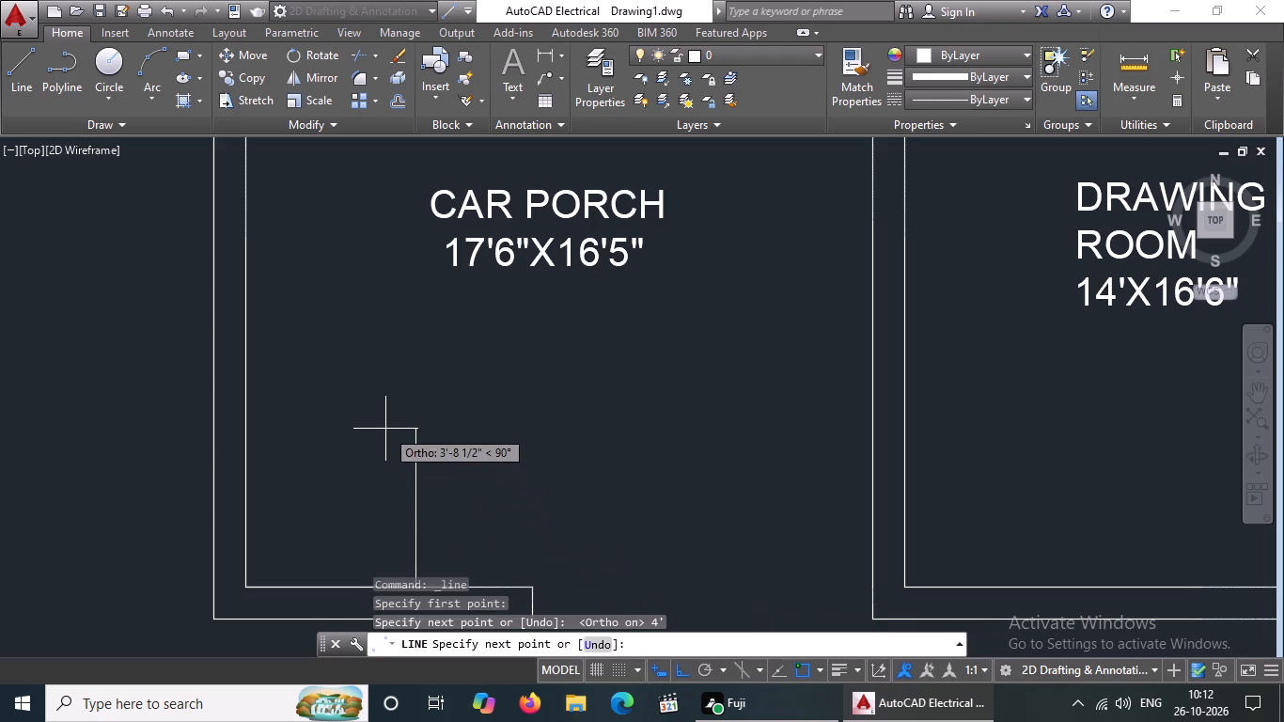
key("4")
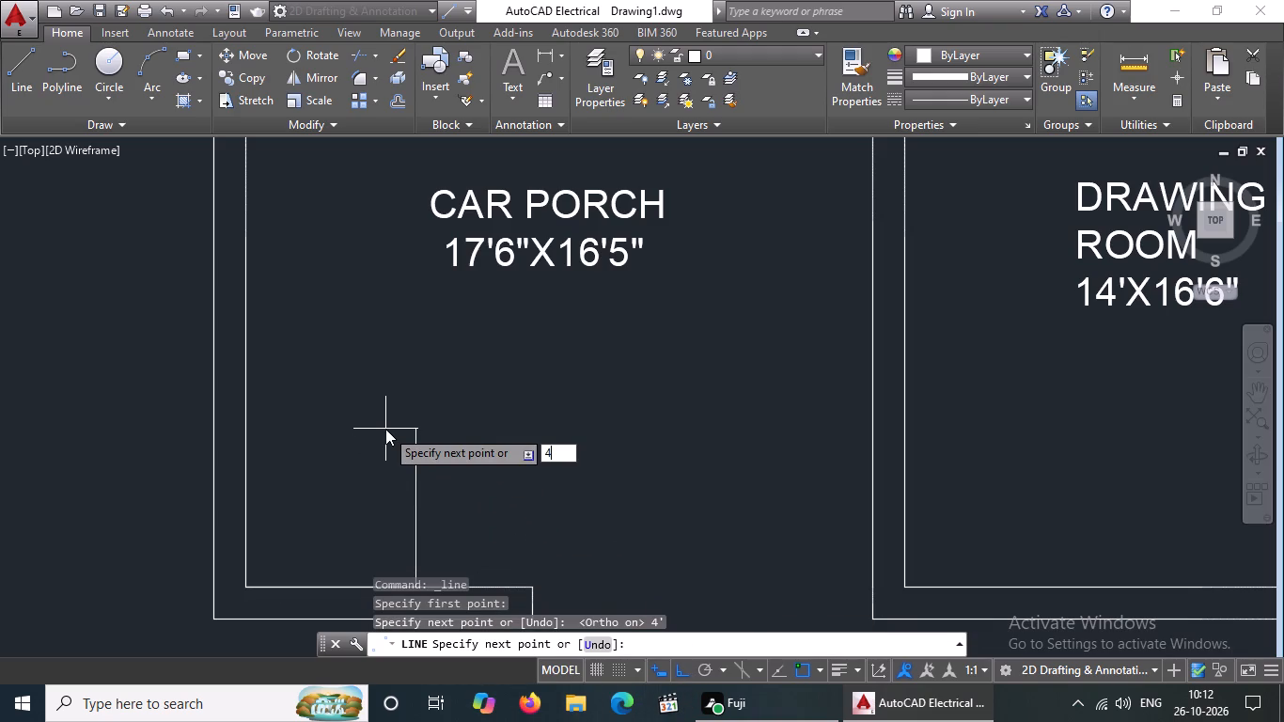
key("apostrophe")
key("Return")
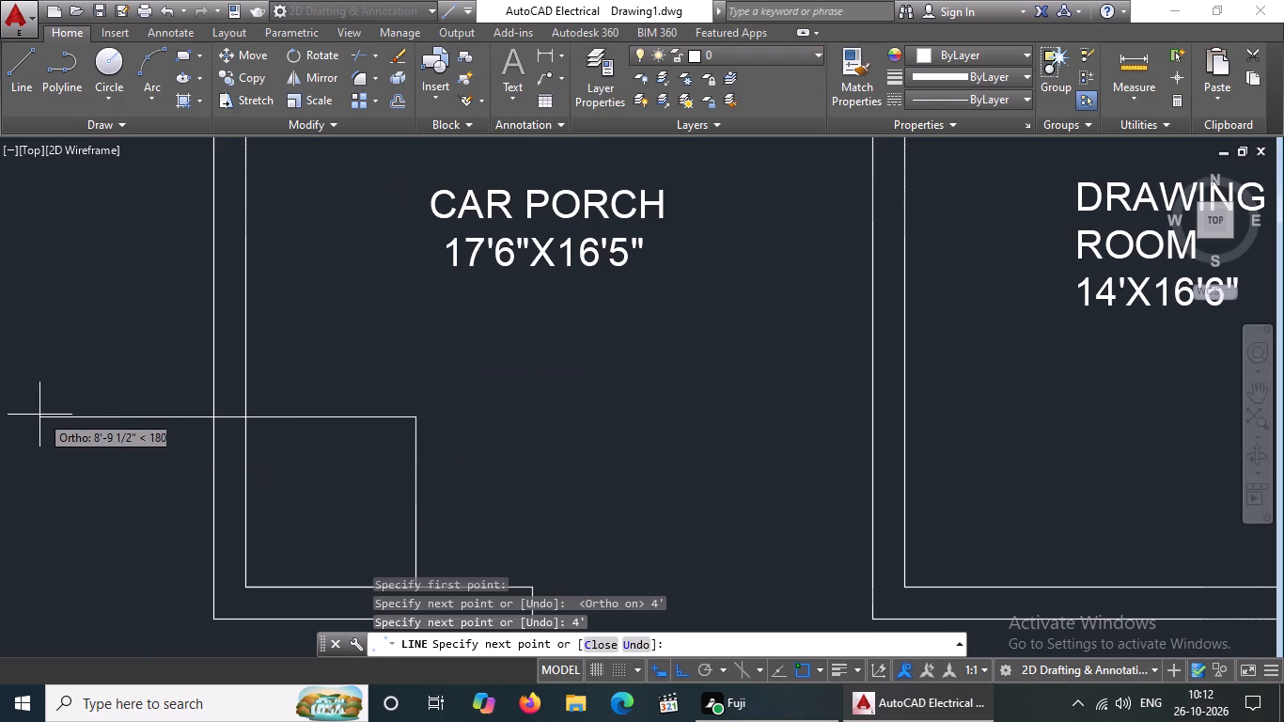
key("4")
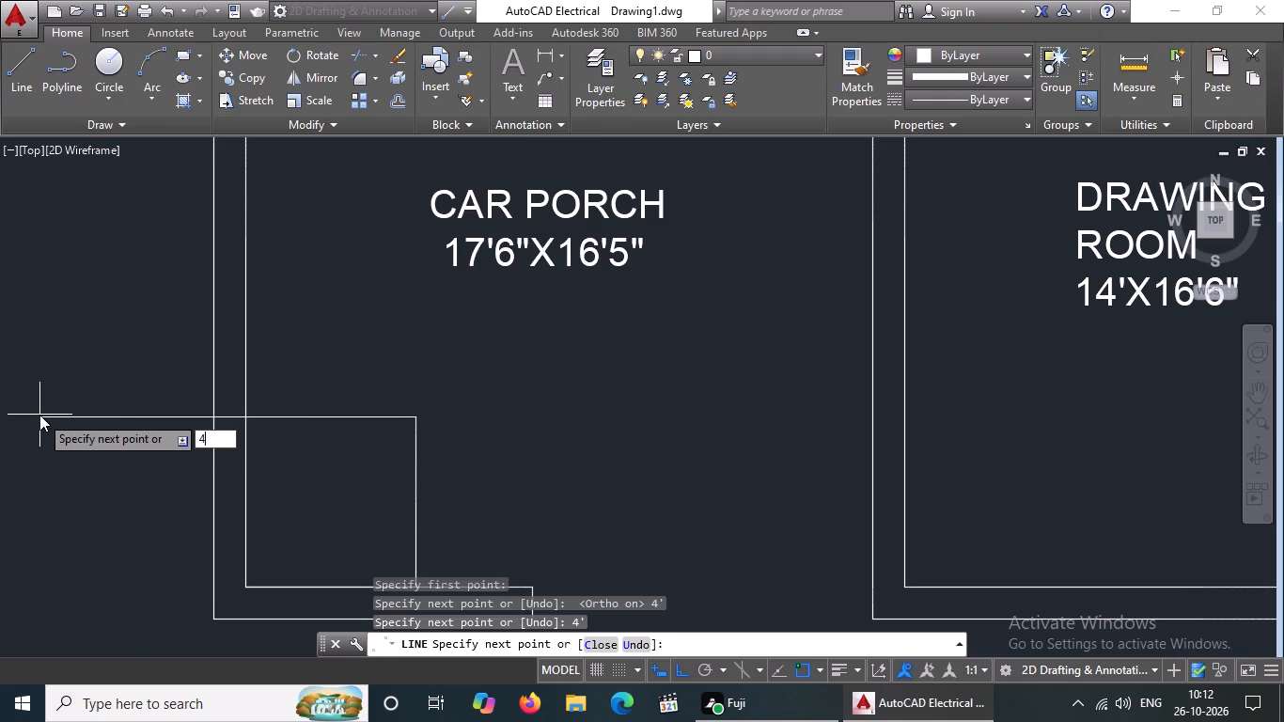
key("apostrophe")
key("Return")
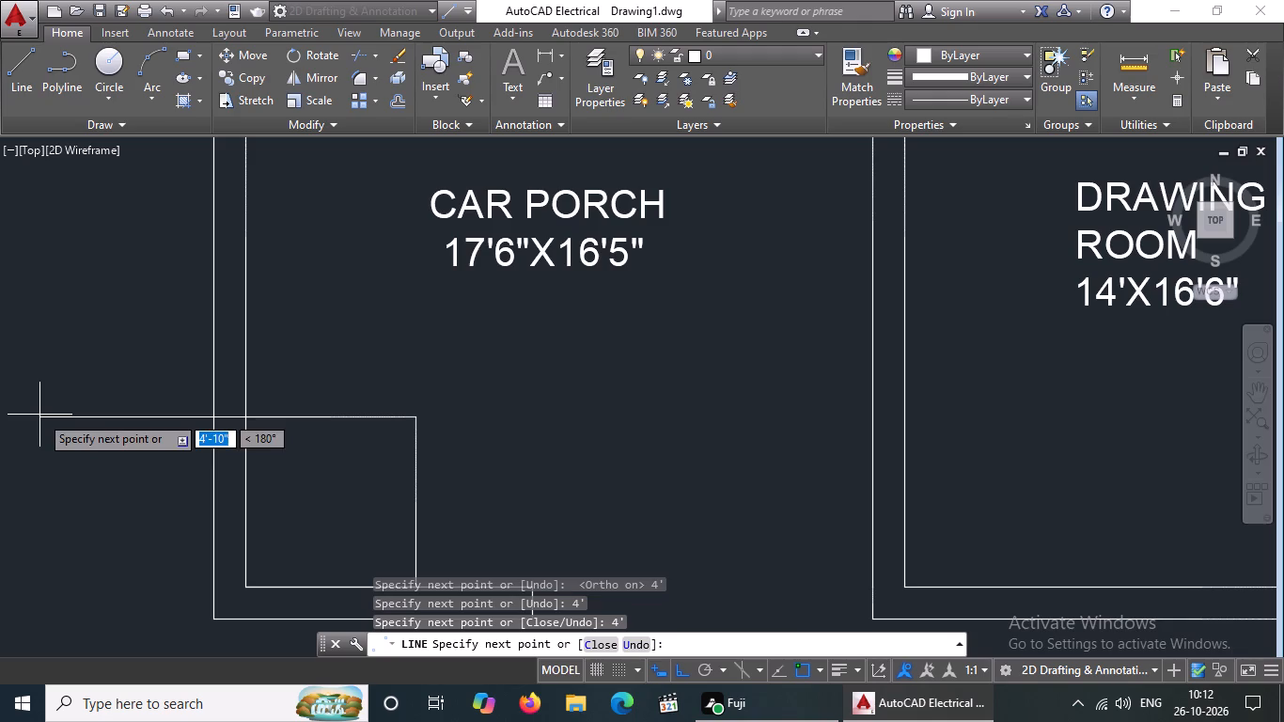
scroll(304, 457, "down", 3)
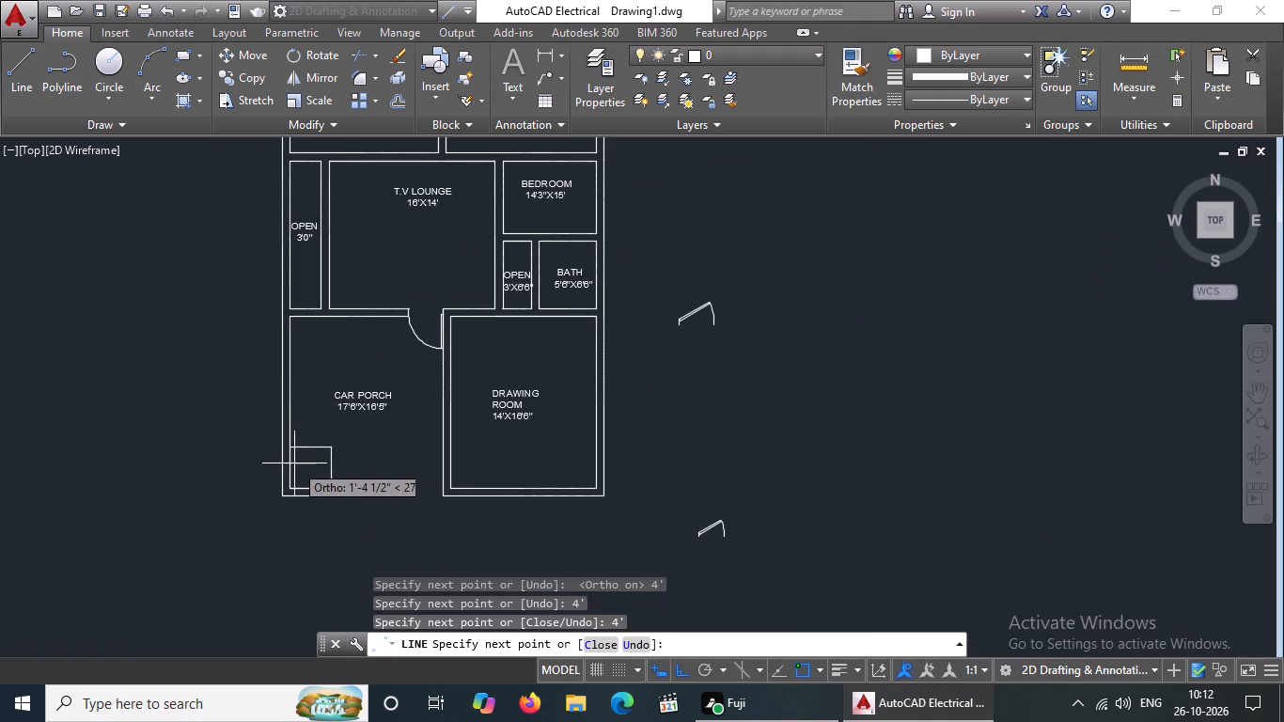
key("Return")
Move the 4' landing outline by its upper-left corner to the CAR PORCH's upper-left inner corner.
scroll(299, 465, "up", 3)
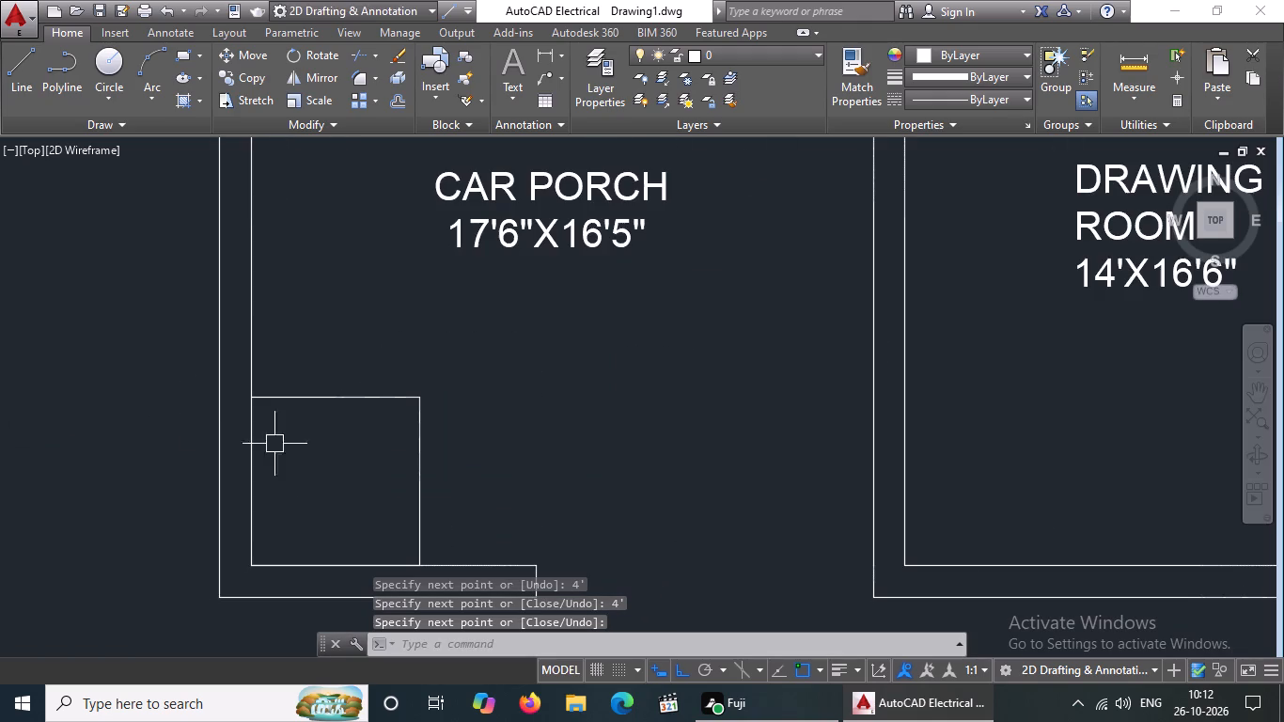
left_click_drag(236, 379, 239, 387)
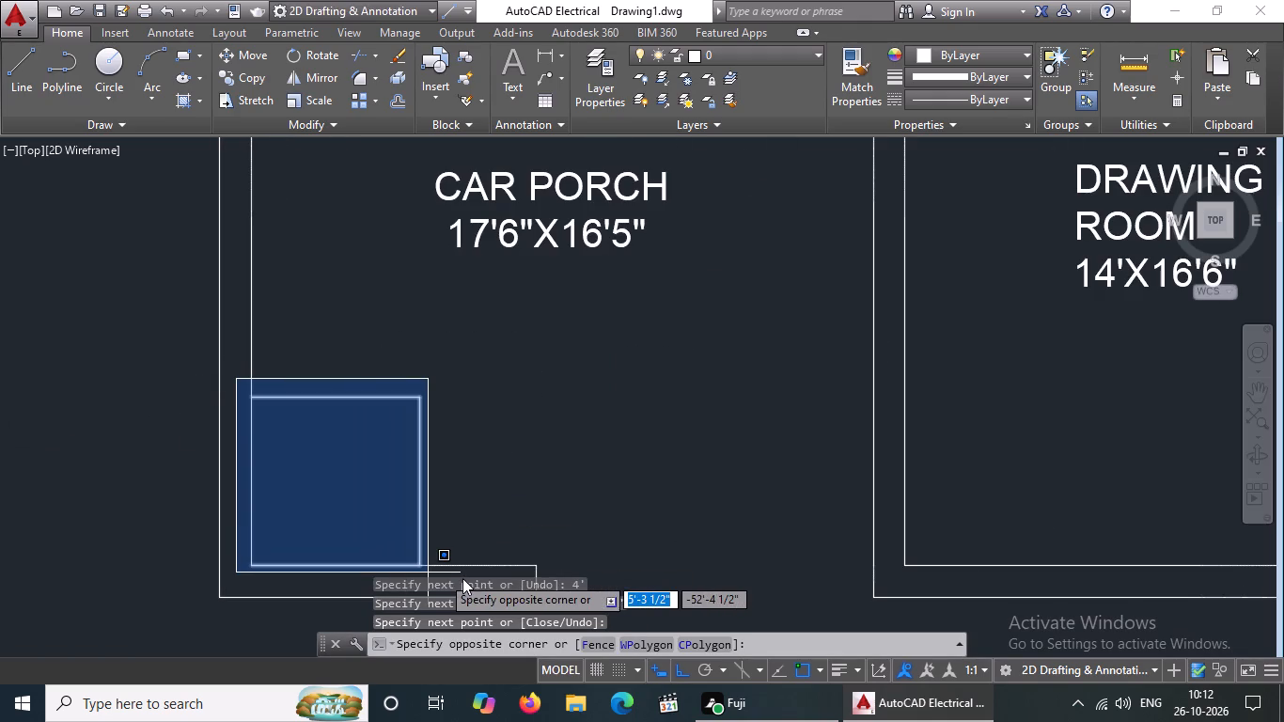
scroll(477, 566, "down", 2)
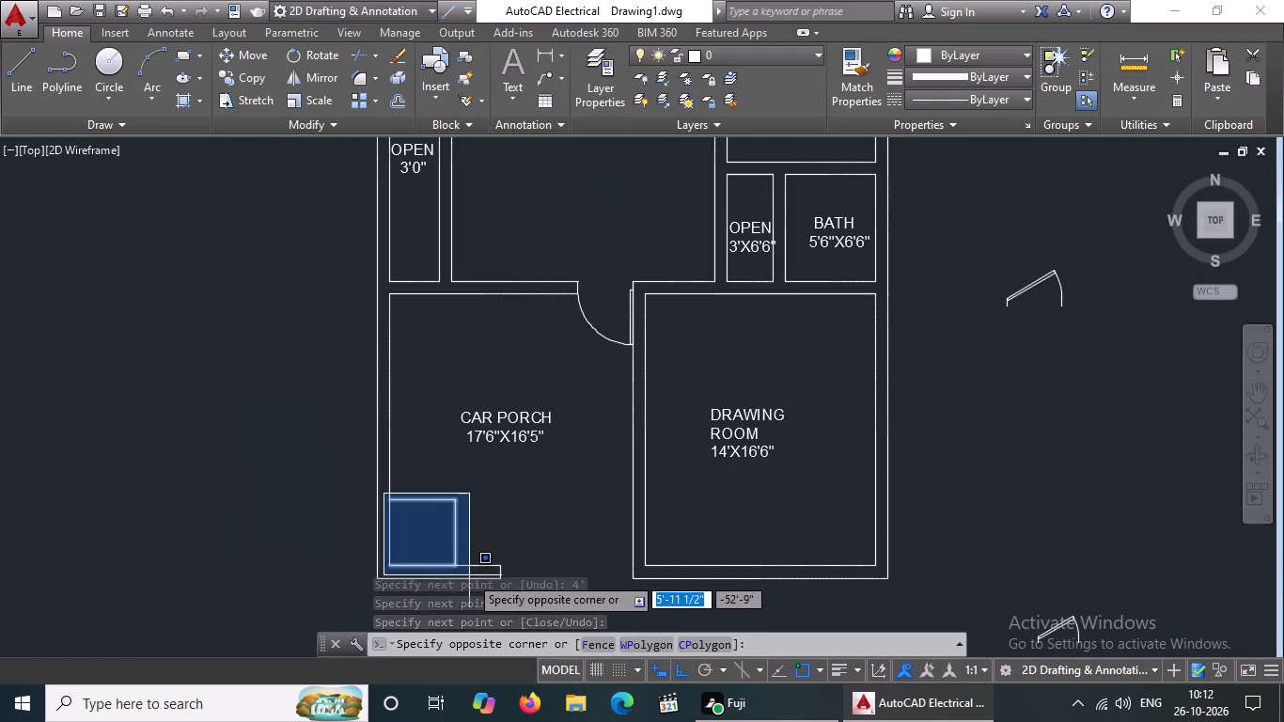
left_click(469, 575)
left_click(239, 56)
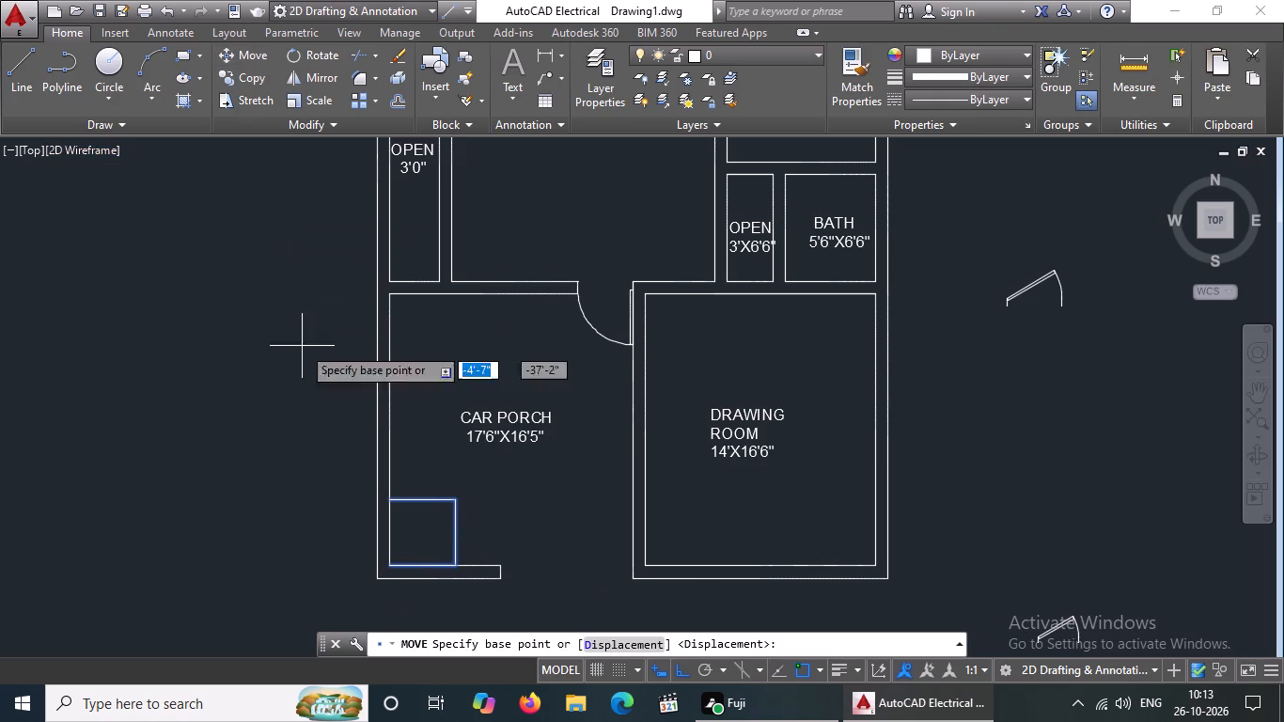
left_click(396, 497)
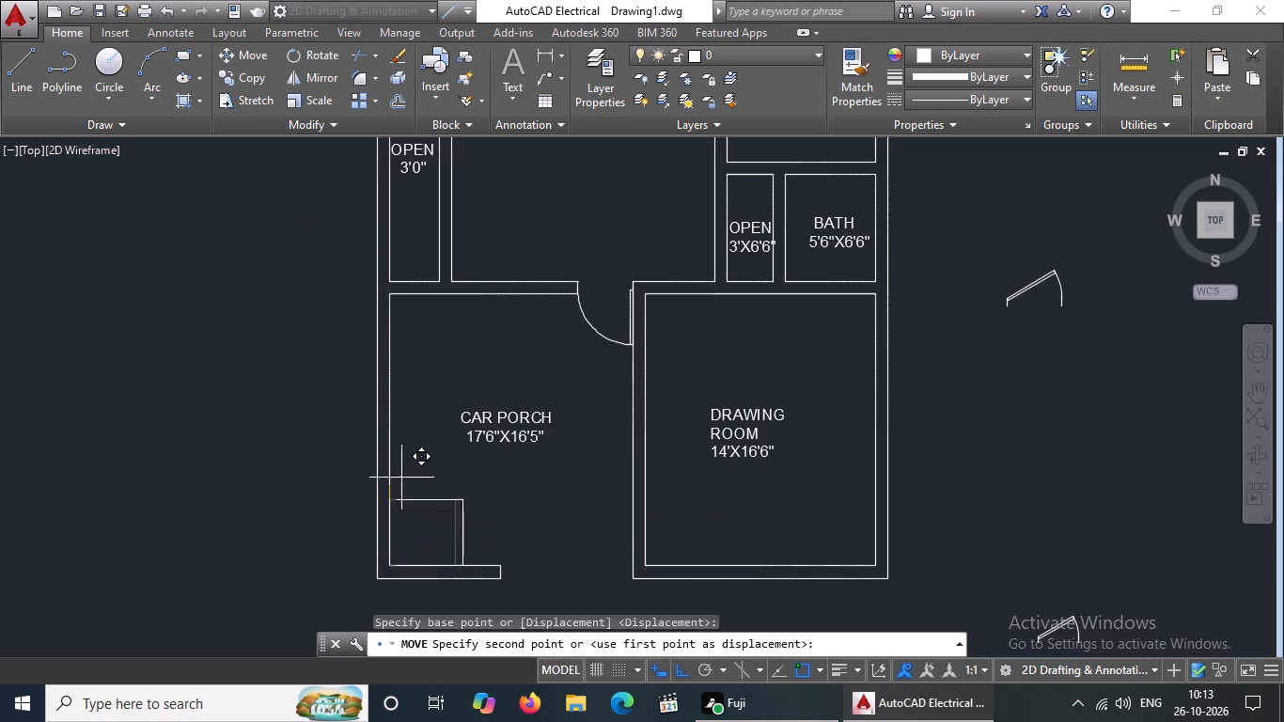
left_click(394, 295)
scroll(452, 361, "down", 4)
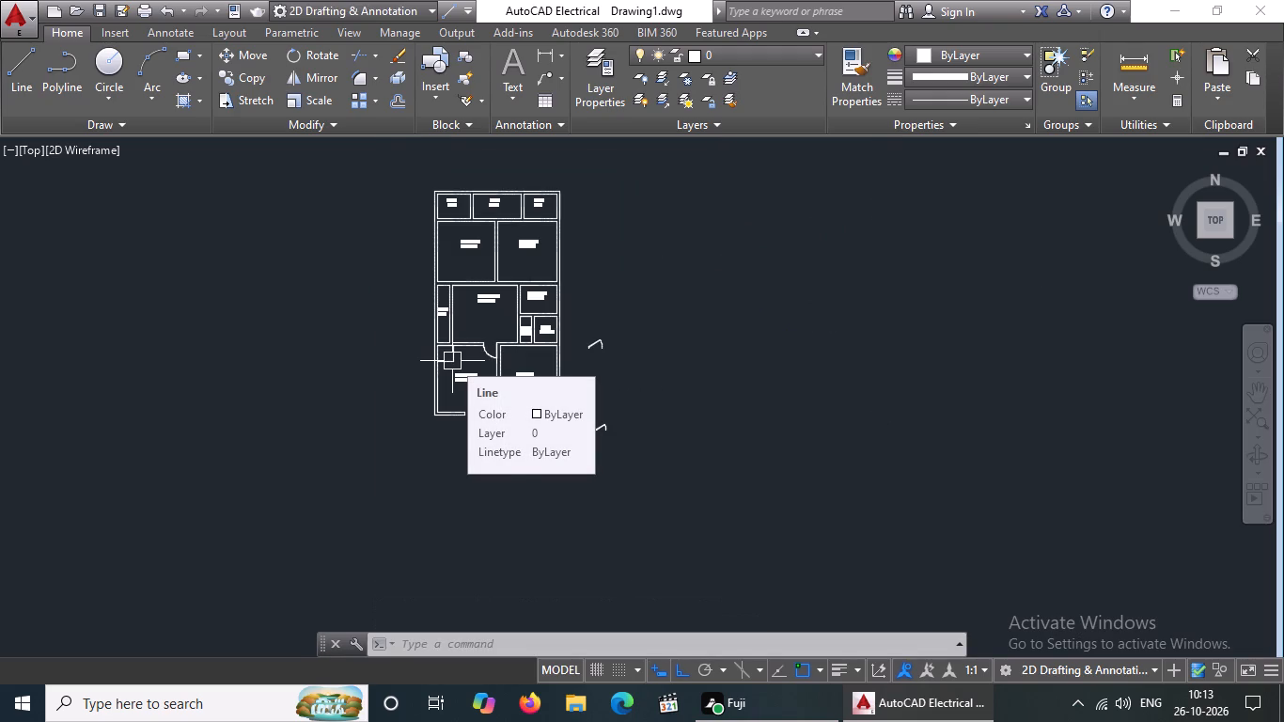
Offset the landing's right edge successively to the right at 10" spacing to make eight stair tread lines.
scroll(465, 315, "up", 2)
scroll(434, 452, "up", 3)
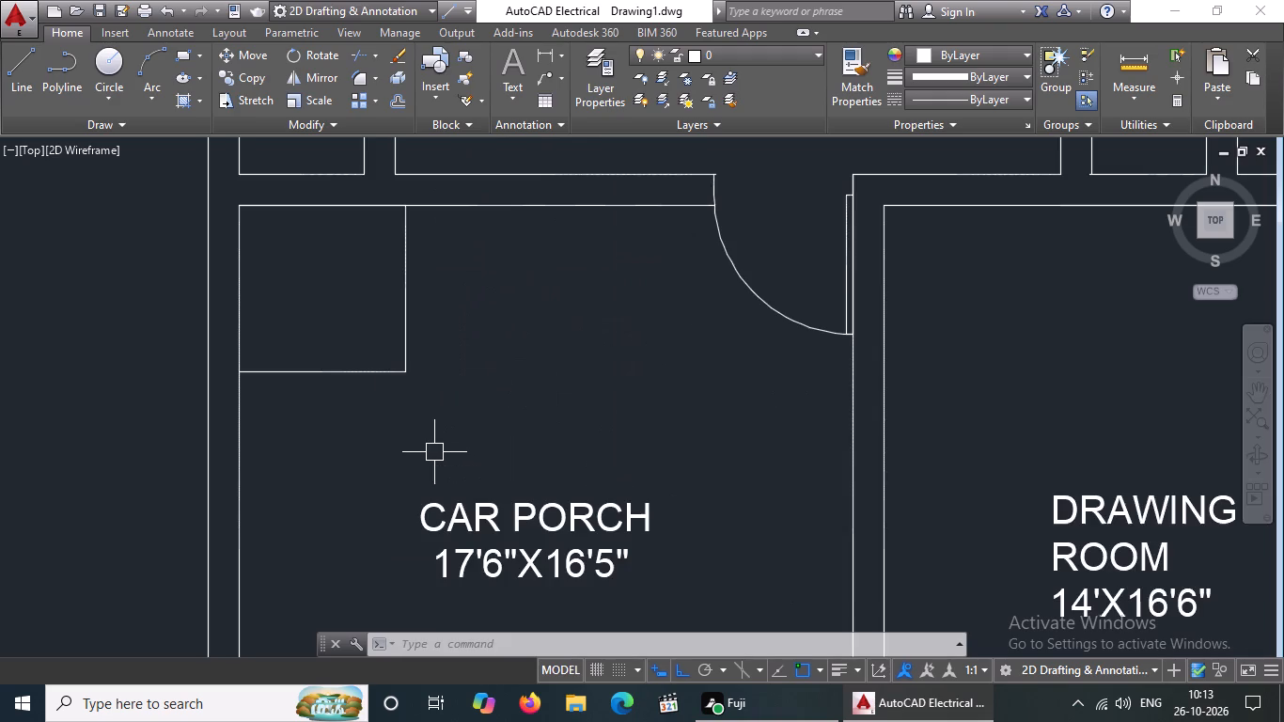
key("Escape")
key("o")
key("Return")
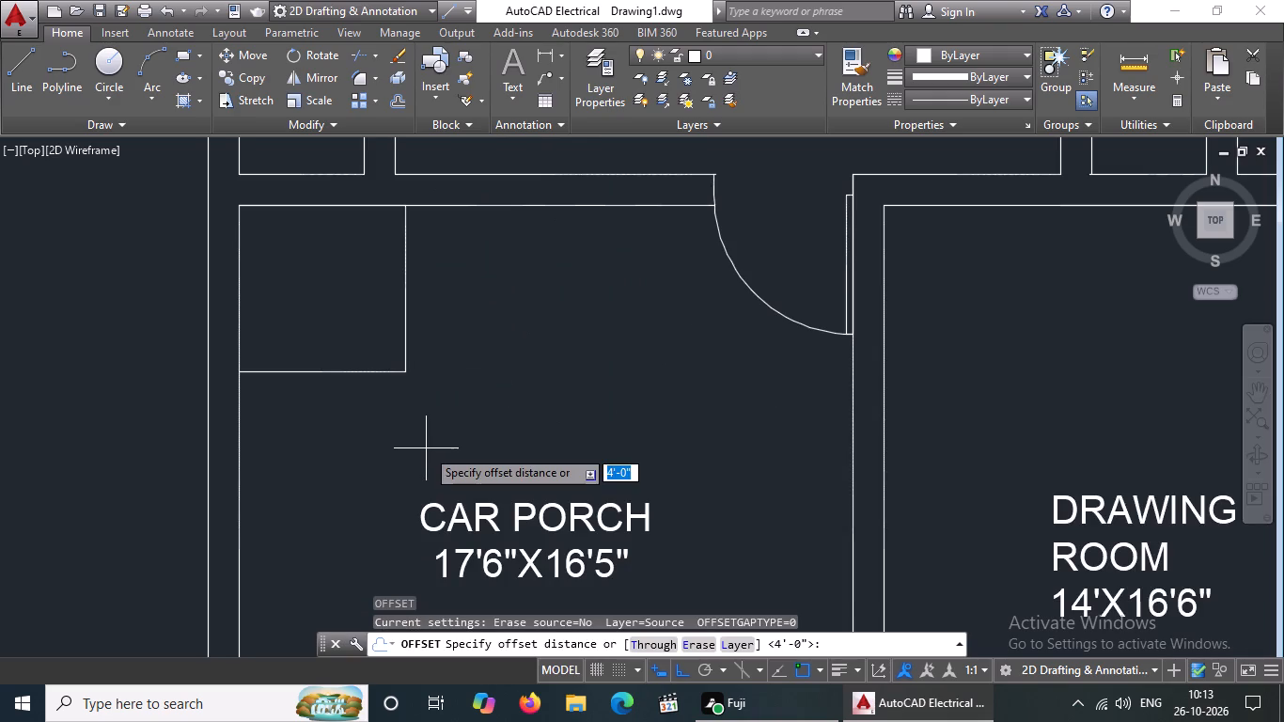
type("10\"")
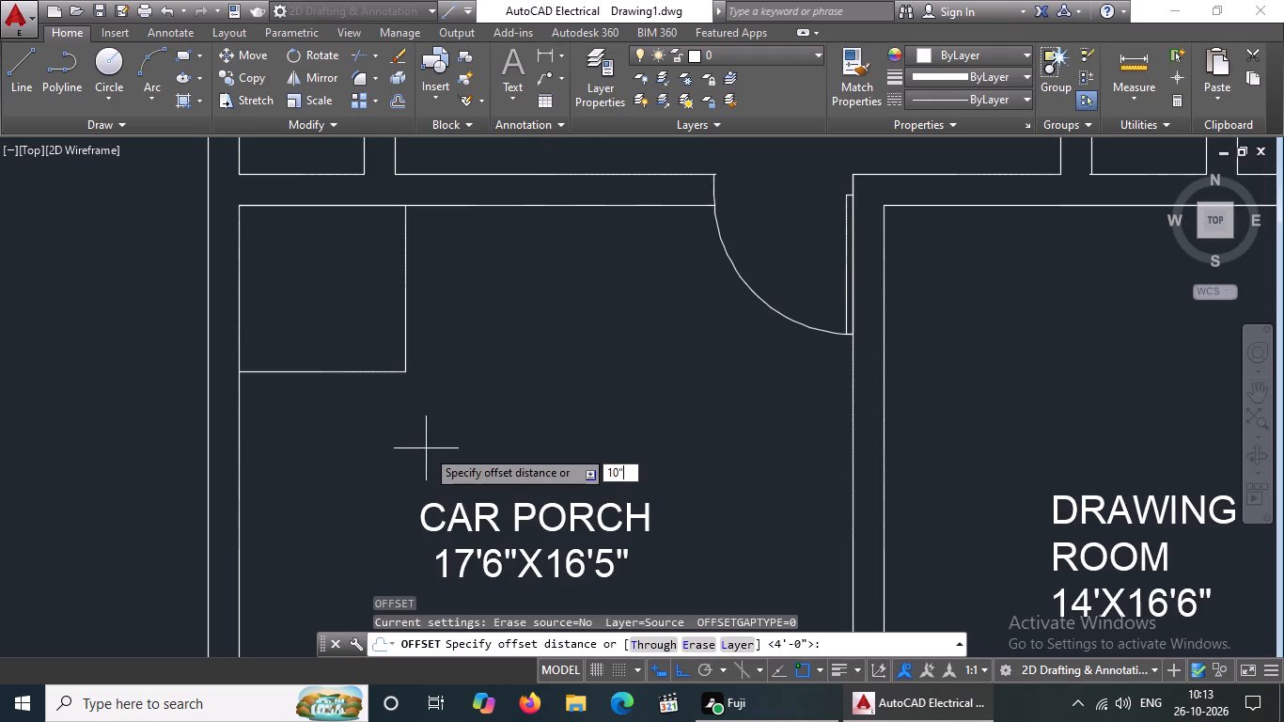
key("Return")
left_click_drag(404, 316, 449, 315)
left_click(450, 314)
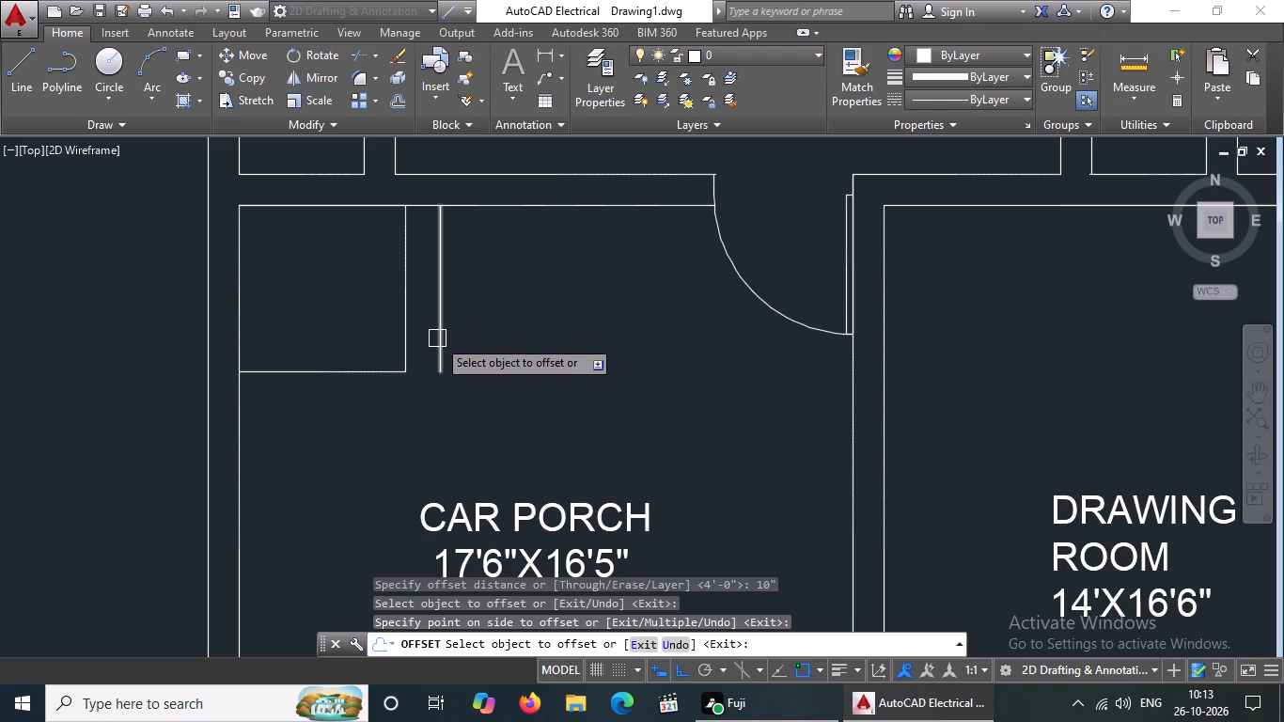
left_click_drag(439, 321, 447, 320)
left_click(498, 325)
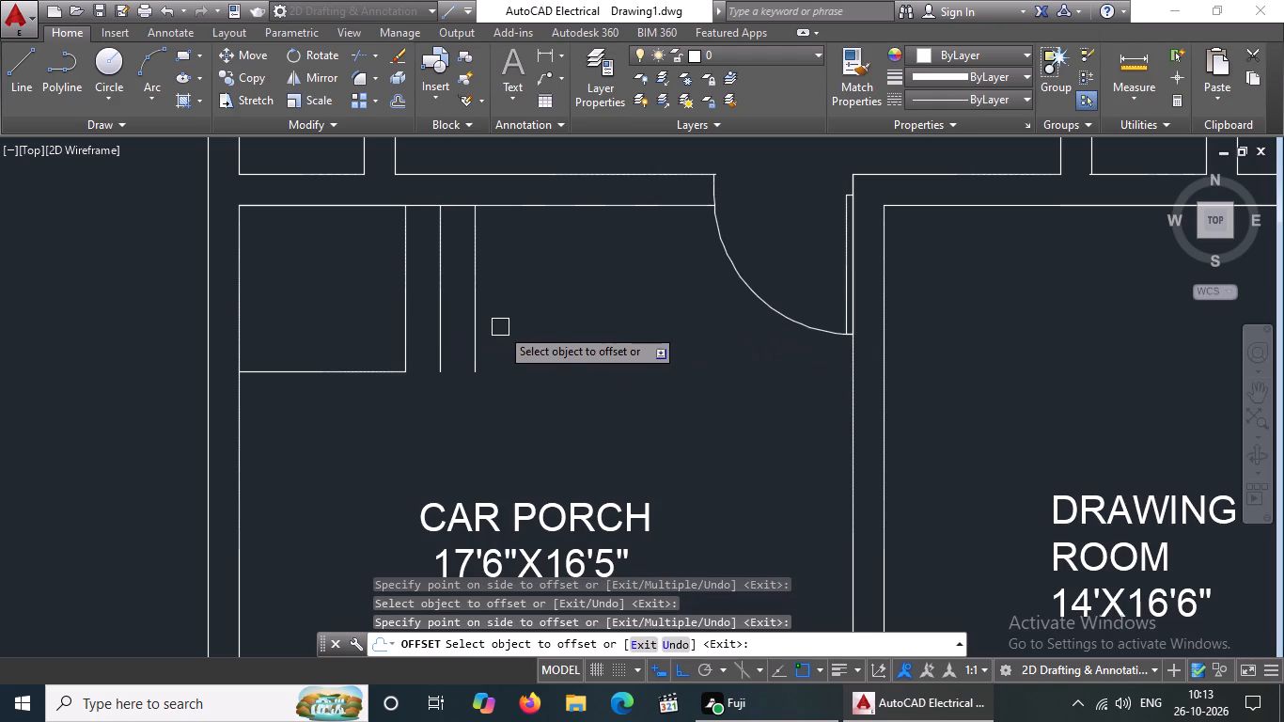
left_click(477, 303)
left_click(502, 308)
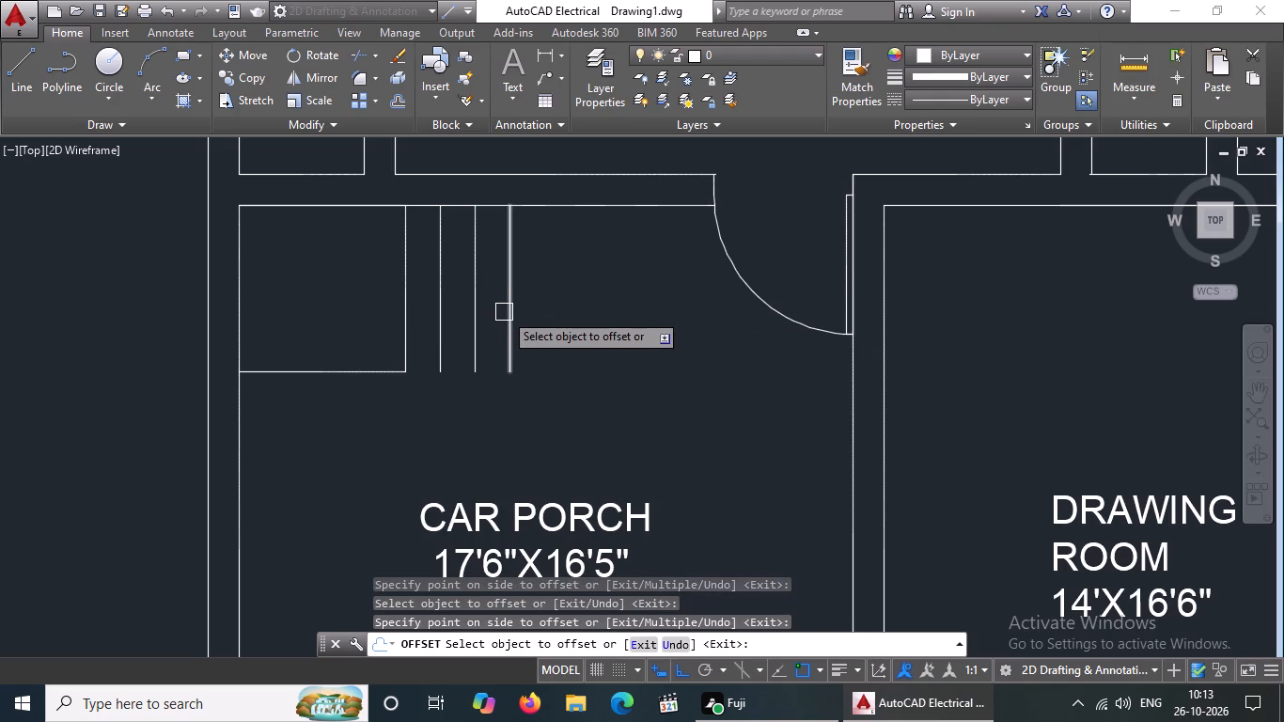
left_click_drag(505, 312, 530, 314)
left_click(604, 320)
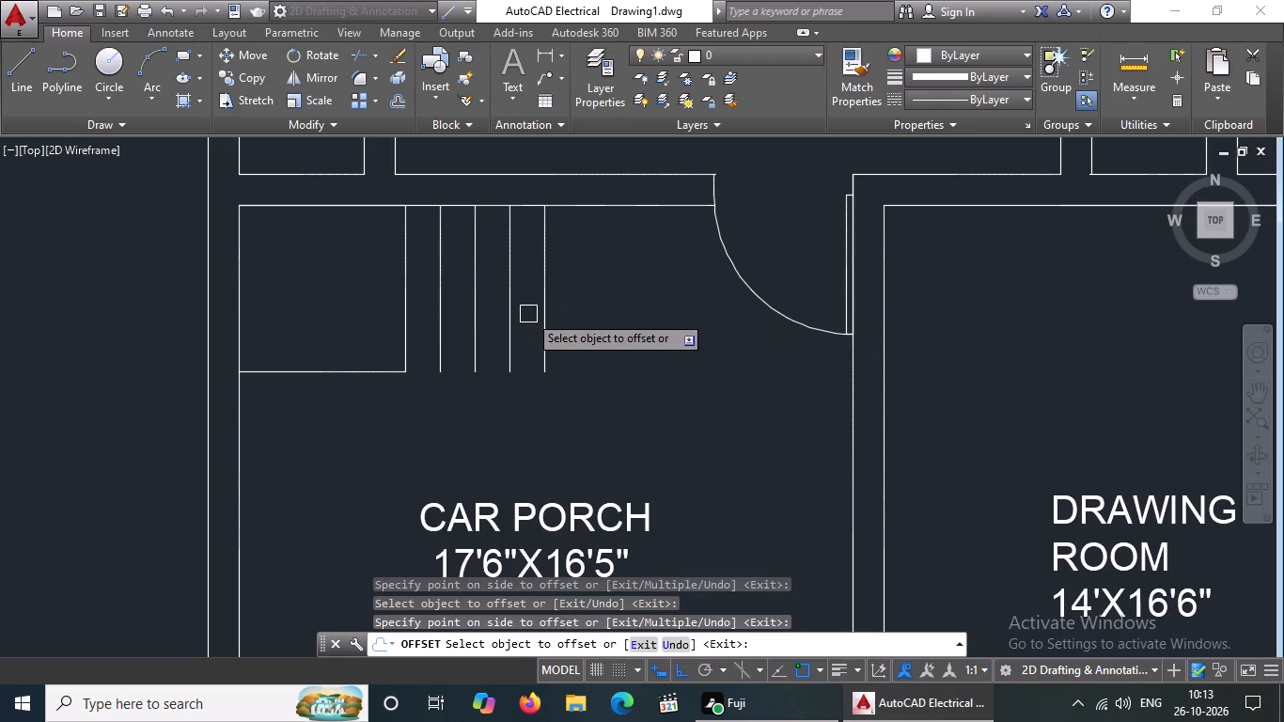
left_click(545, 306)
left_click(613, 307)
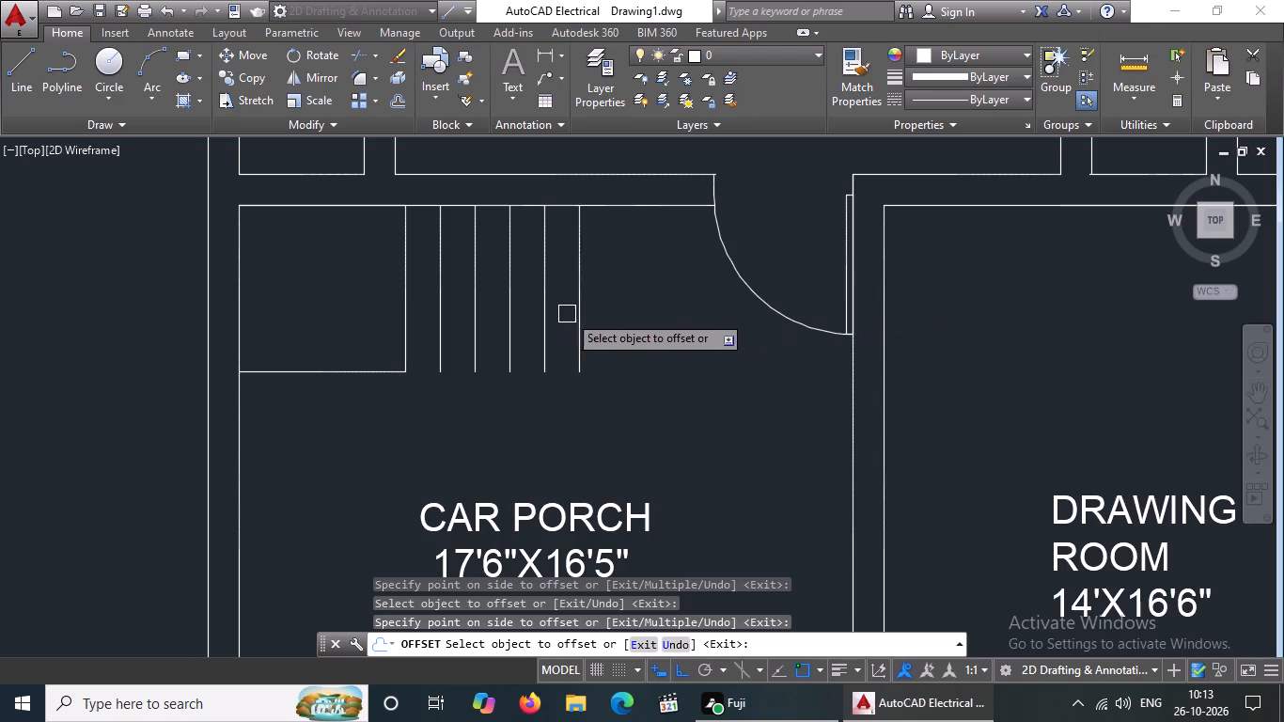
left_click_drag(581, 309, 639, 316)
left_click(639, 316)
left_click_drag(612, 321, 624, 322)
left_click(697, 322)
left_click_drag(652, 315, 666, 315)
left_click(719, 317)
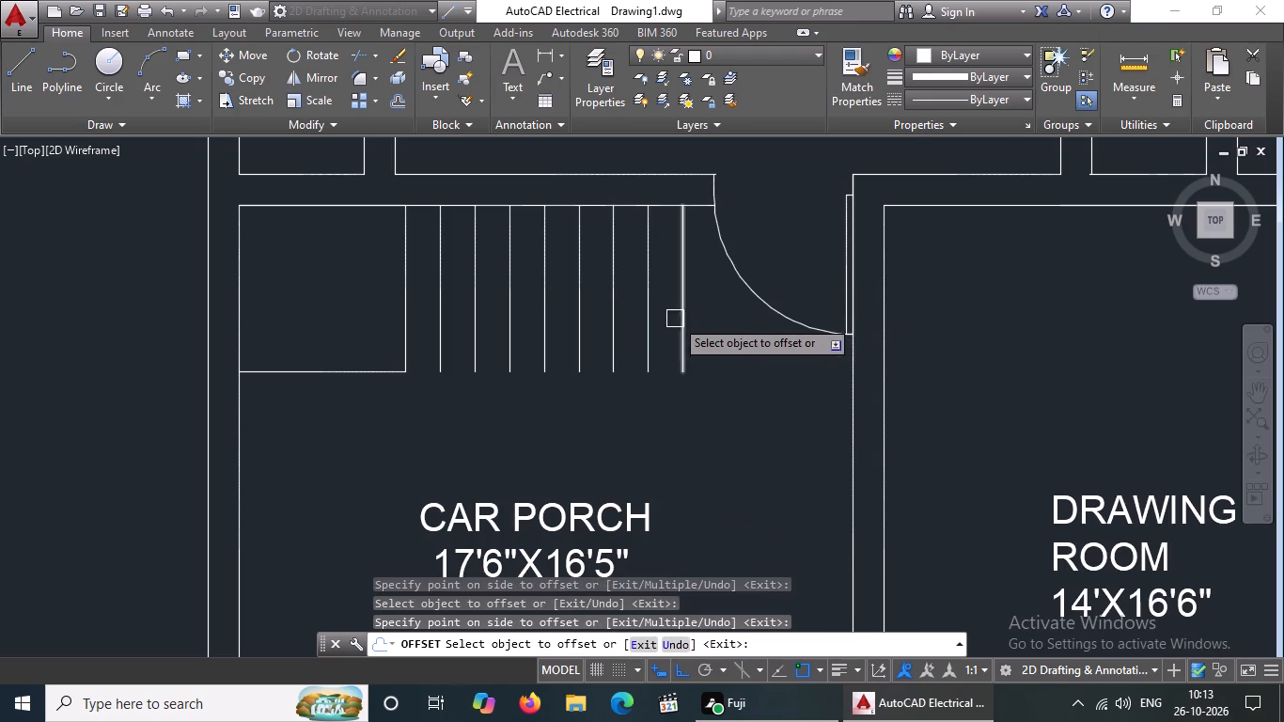
Offset the landing's bottom edge successively downward at 10" spacing to make nine tread lines along the CAR PORCH's left wall.
scroll(675, 319, "down", 3)
scroll(589, 342, "up", 2)
left_click(590, 318)
left_click(587, 361)
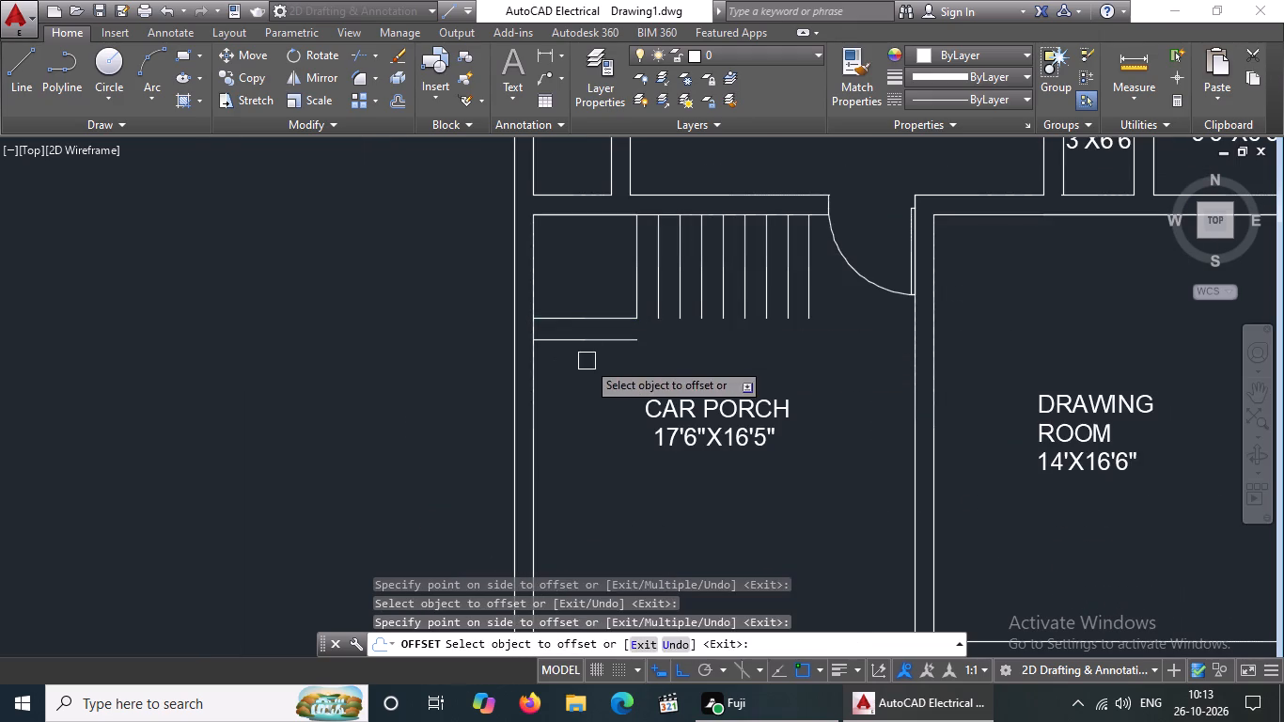
left_click(590, 344)
left_click(591, 373)
left_click(593, 362)
left_click(589, 400)
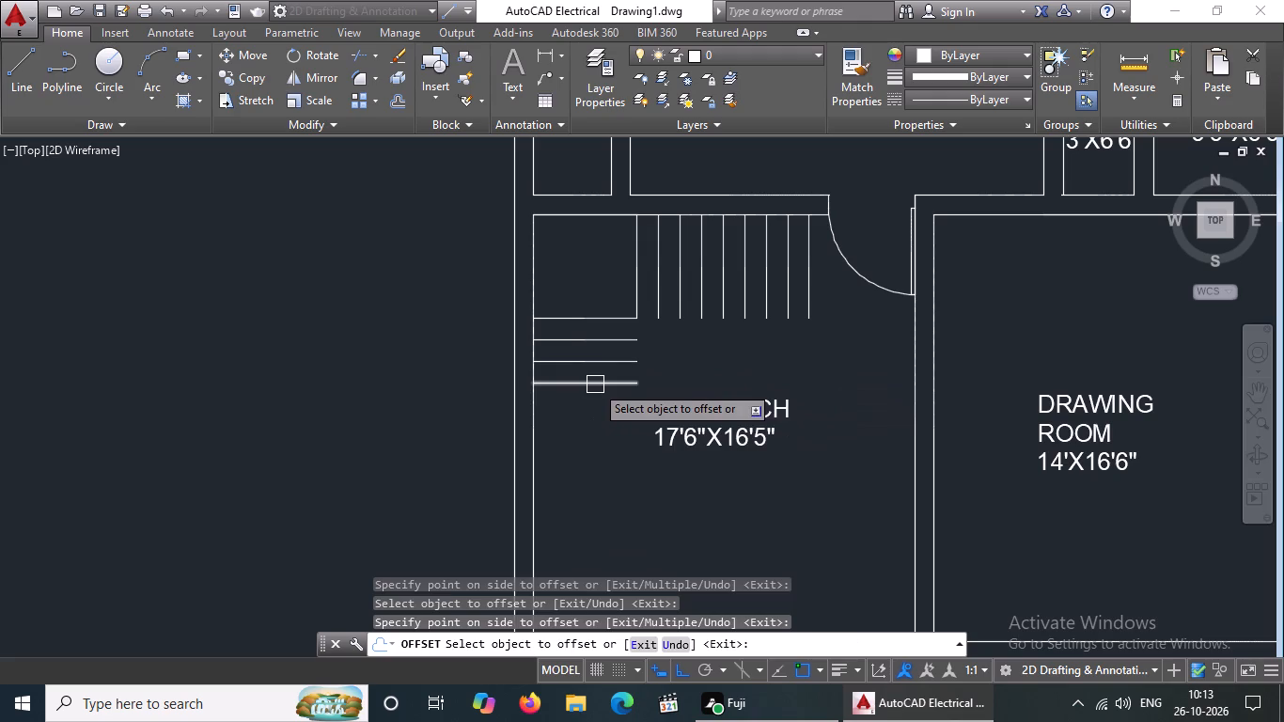
left_click(596, 384)
left_click(594, 416)
left_click(595, 400)
left_click(595, 443)
left_click(598, 429)
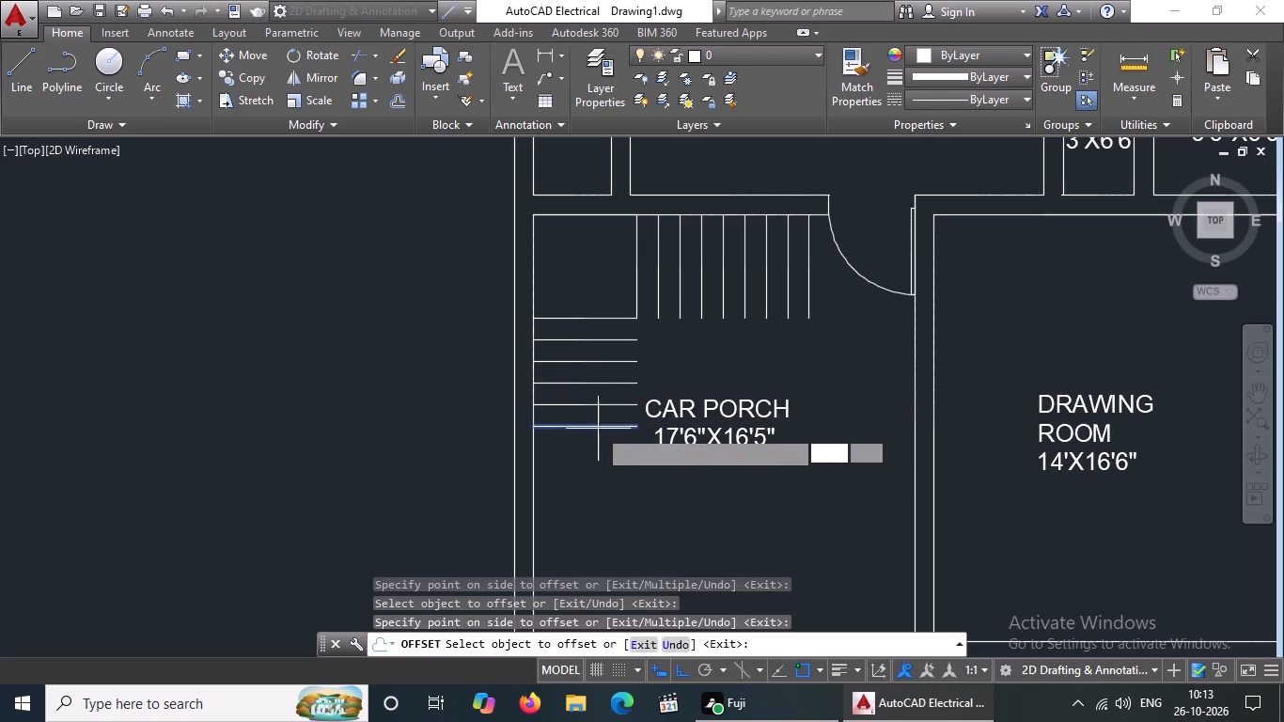
left_click(599, 447)
left_click(587, 447)
left_click(593, 473)
left_click(598, 467)
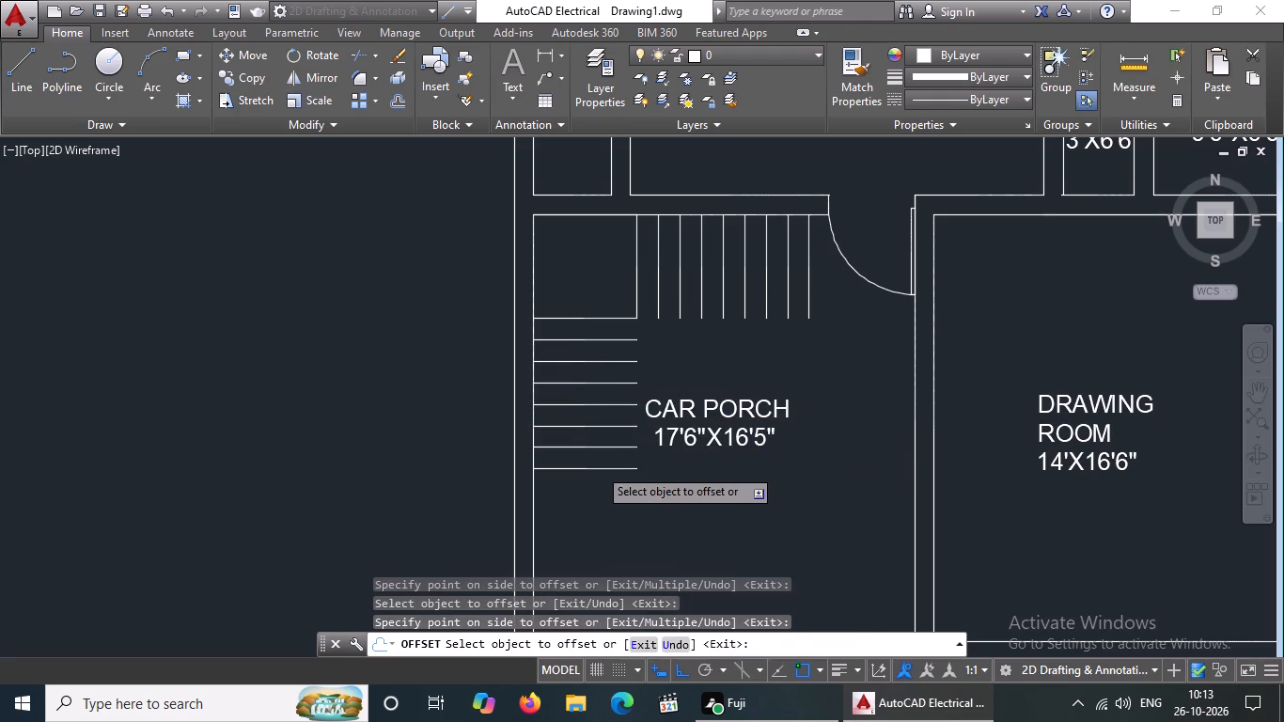
left_click(590, 499)
left_click(589, 490)
left_click(585, 526)
Add four more tread lines at 10" spacing below the lowest one, continuing towards the CAR PORCH's bottom wall.
scroll(603, 500, "down", 3)
scroll(613, 530, "up", 3)
left_click(560, 420)
left_click(556, 467)
left_click_drag(558, 451, 558, 464)
left_click(559, 485)
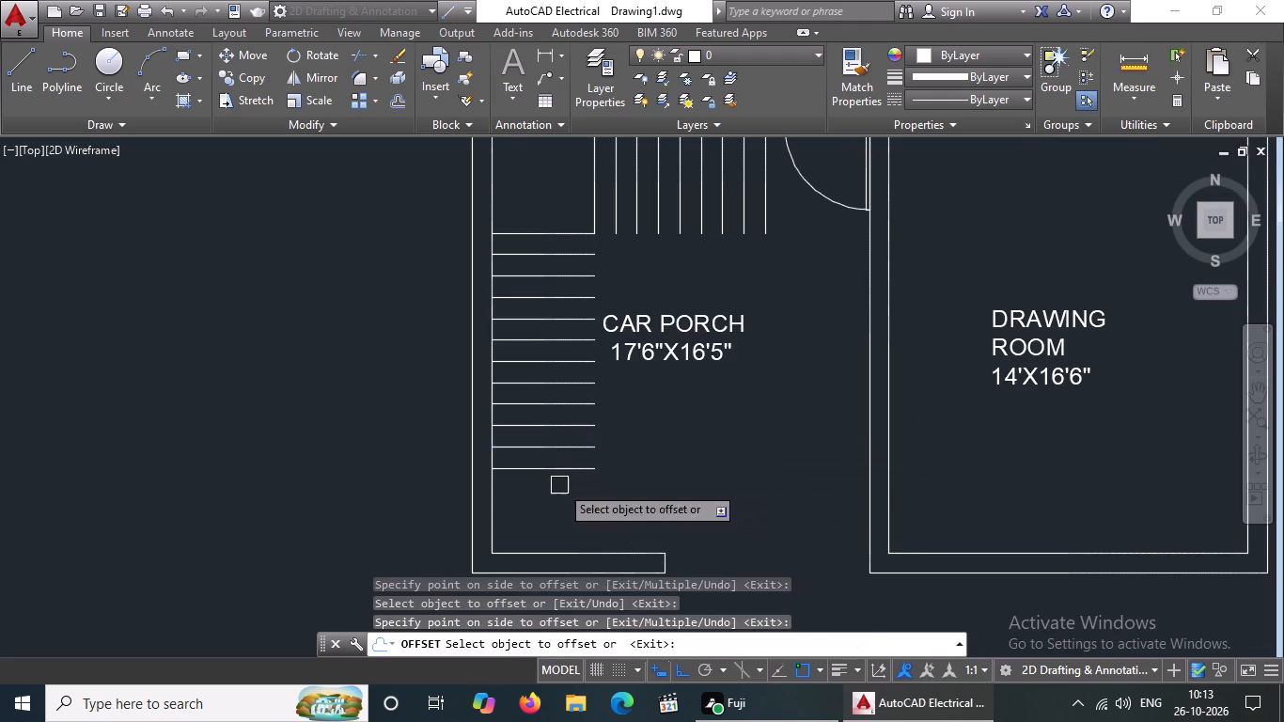
left_click(560, 471)
left_click(555, 504)
left_click(558, 494)
left_click(574, 542)
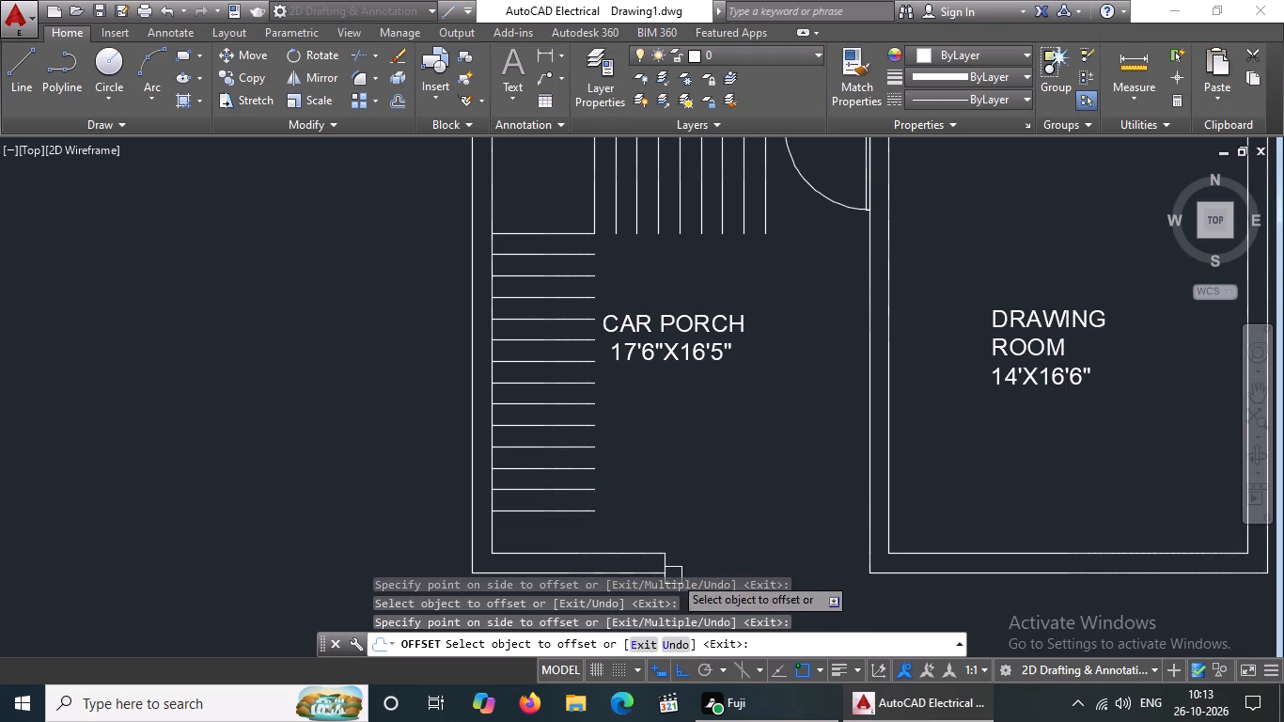
Delete the lowest tread line of the stair flight along the CAR PORCH's left wall.
key("Escape")
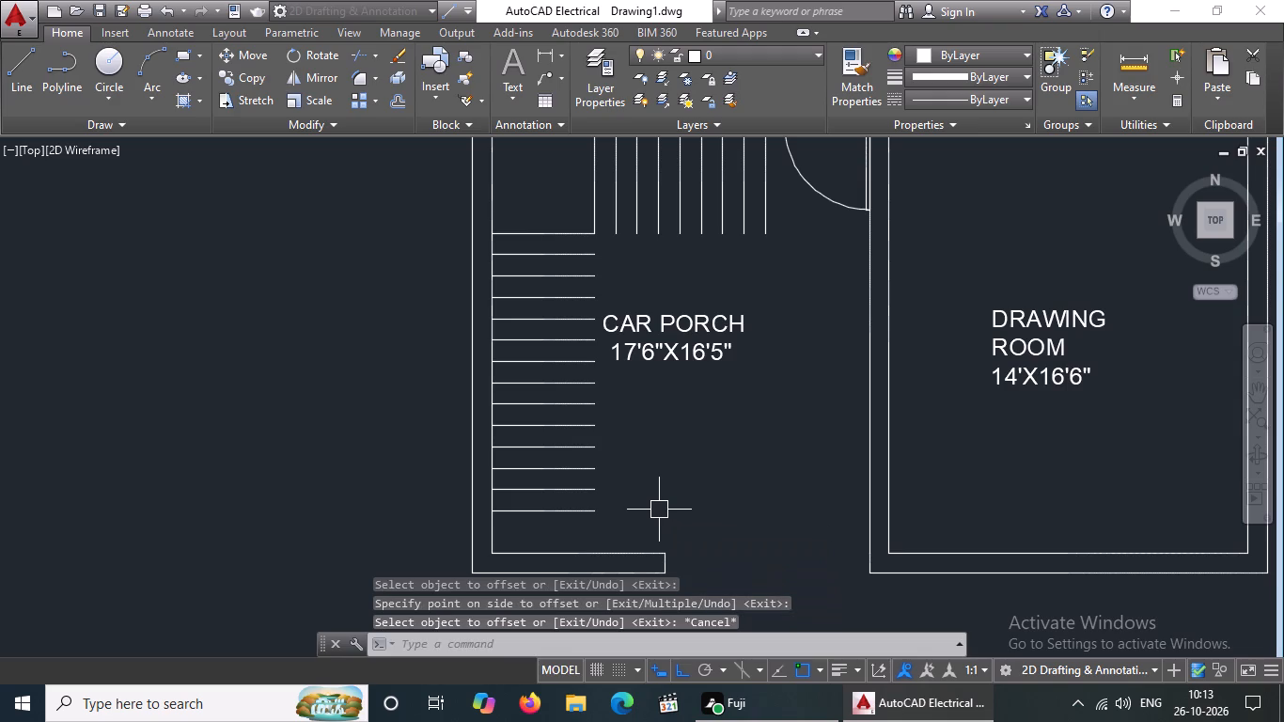
left_click(558, 512)
key("Delete")
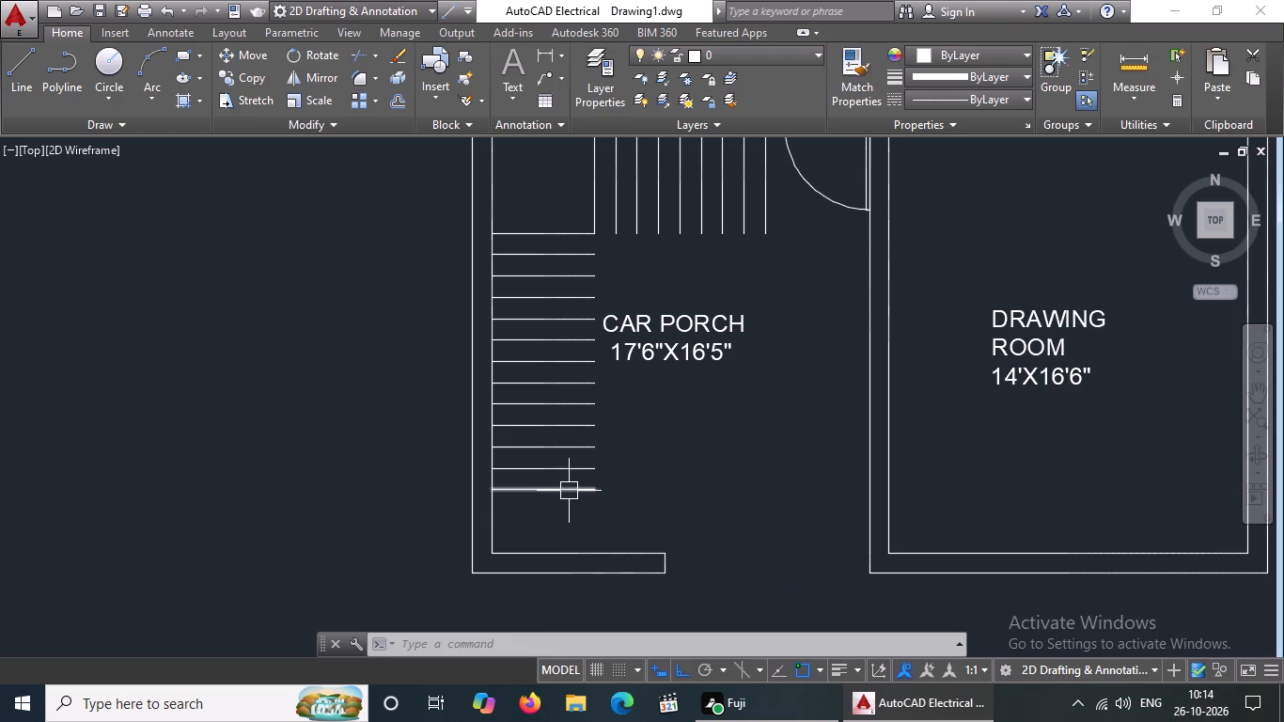
key("Escape")
Draw a vertical line closing the tread ends of the lower flight, from the lowest tread up to the landing's lower-right corner.
key("l")
key("Return")
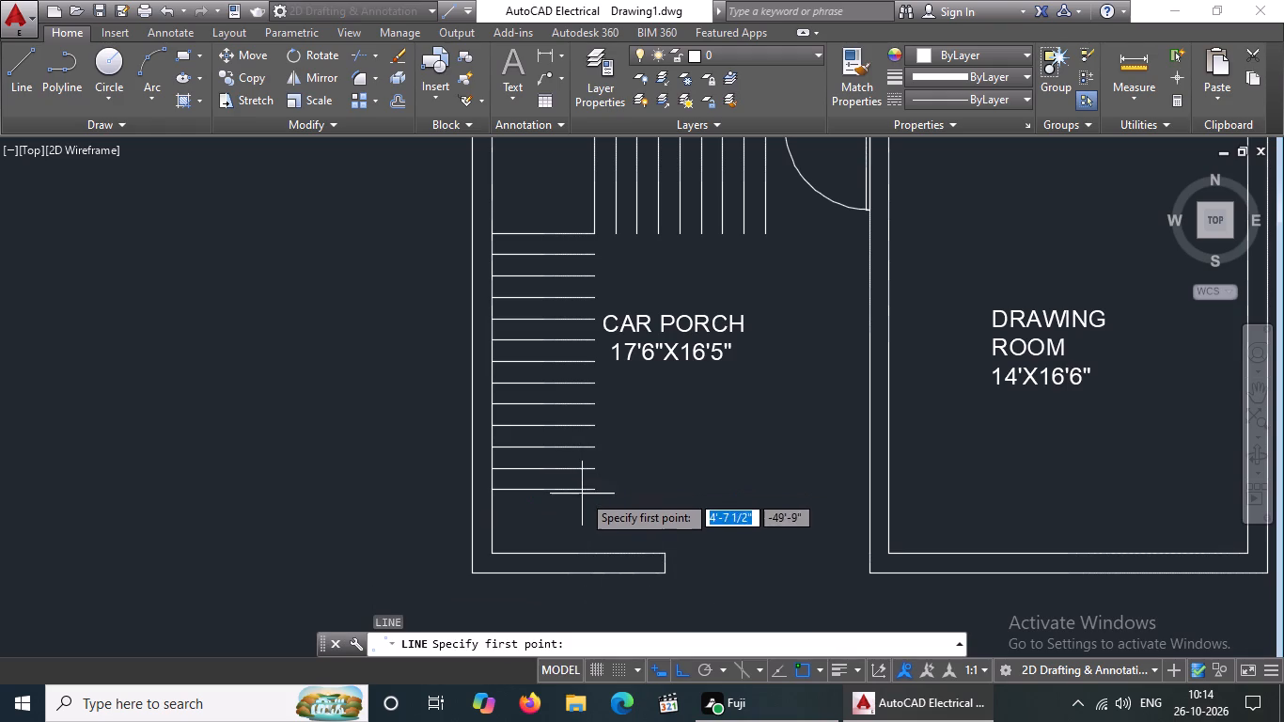
left_click(594, 487)
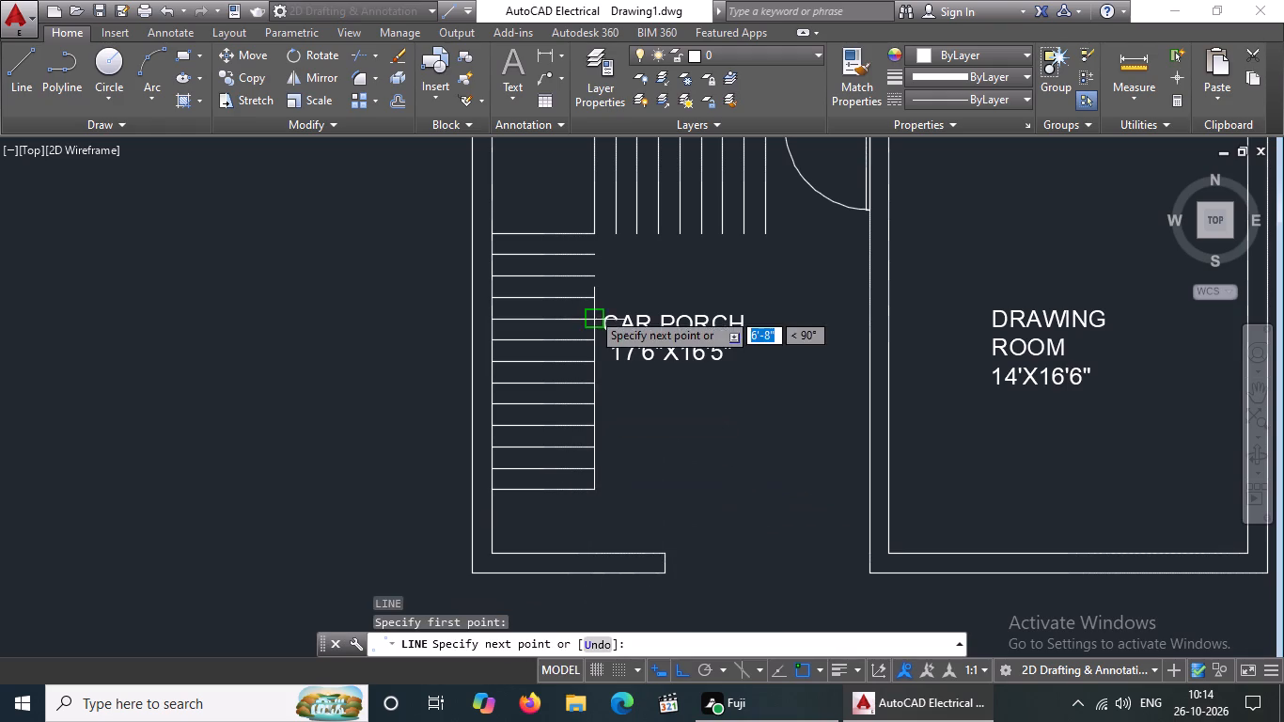
left_click(595, 229)
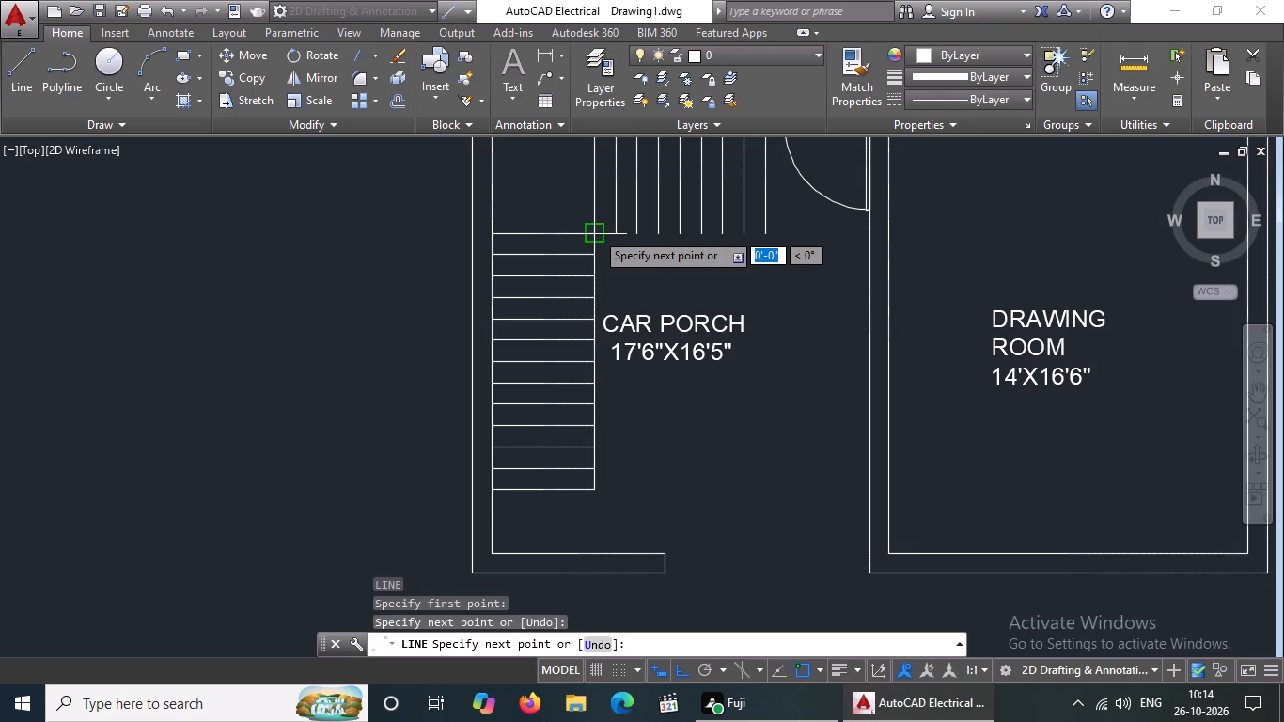
key("Escape")
Draw a horizontal line closing the upper flight's tread ends, from the landing's lower-right corner to the last tread on the right.
key("l")
key("Return")
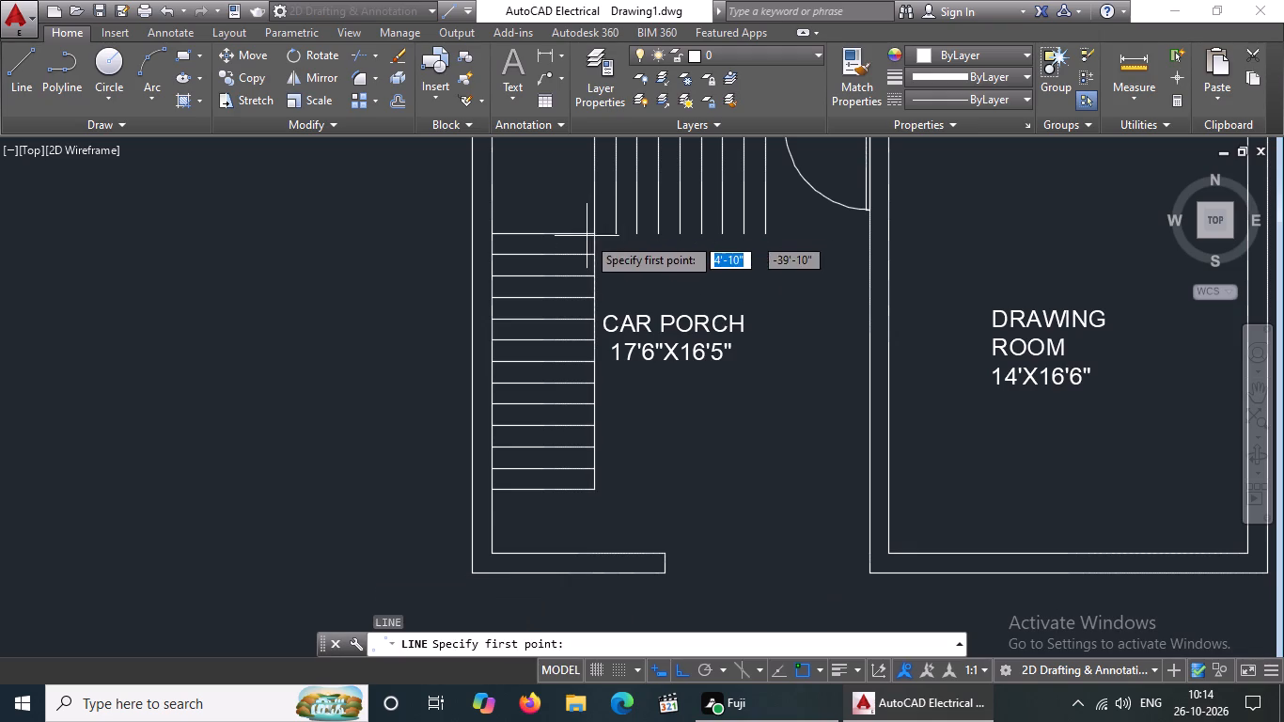
left_click_drag(595, 231, 633, 234)
left_click(770, 231)
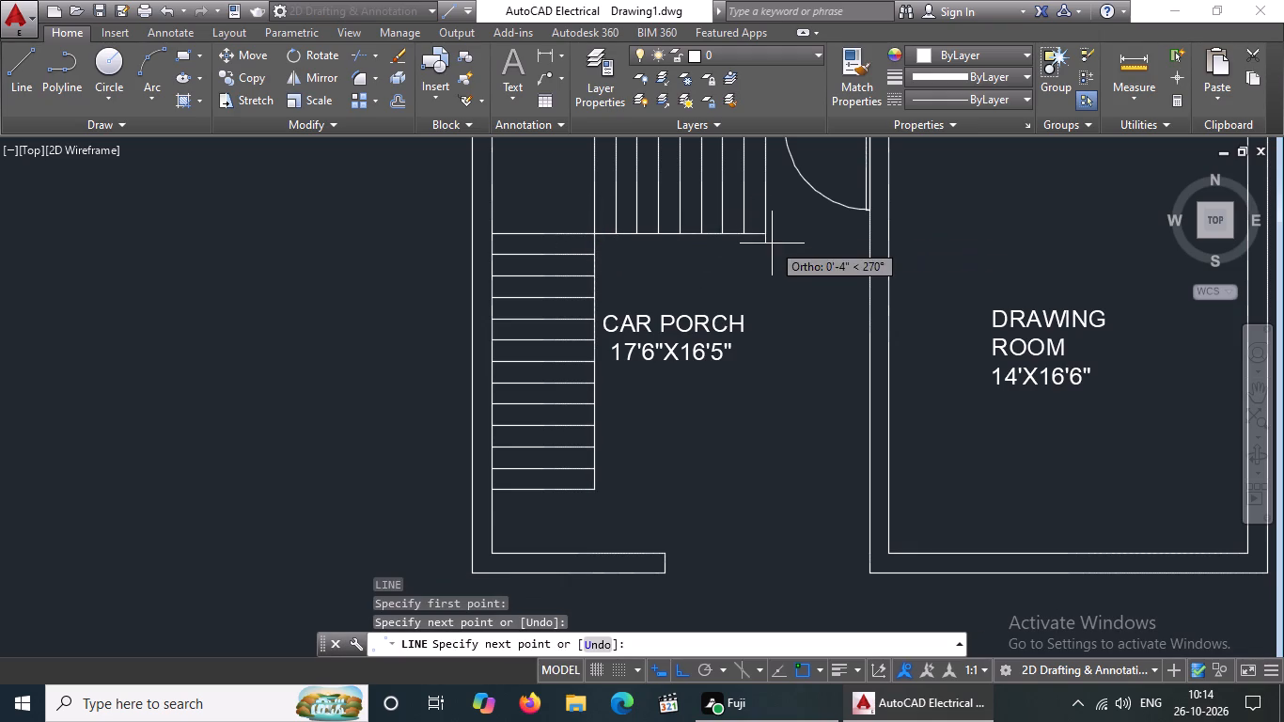
scroll(772, 244, "down", 4)
key("Escape")
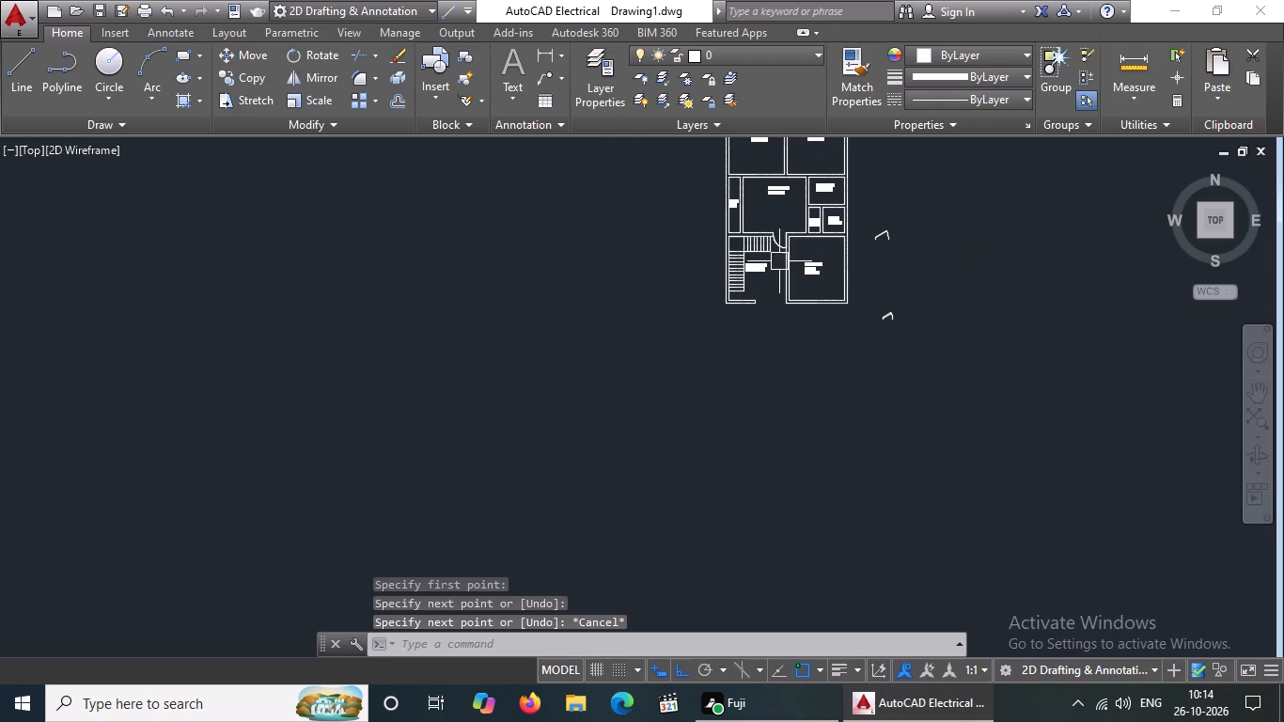
Set the upper spare door block beside the plan to Open 90º.
scroll(801, 212, "up", 3)
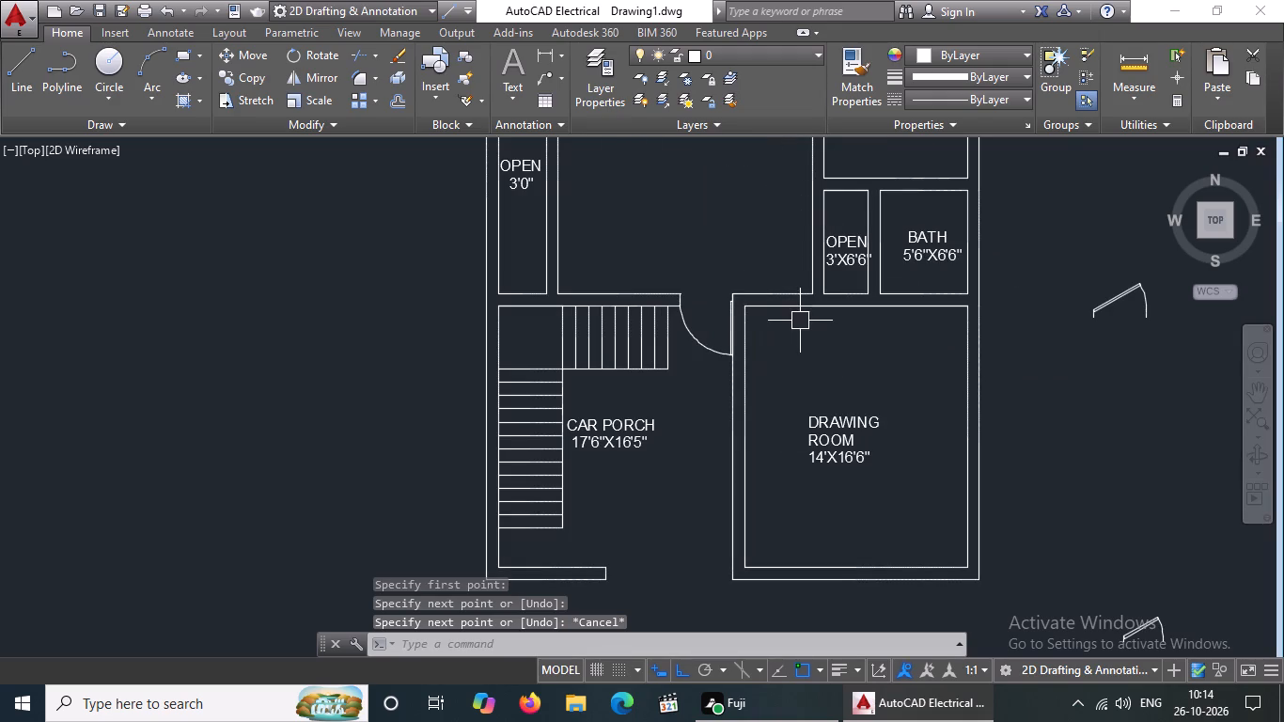
scroll(829, 313, "up", 1)
scroll(802, 306, "down", 2)
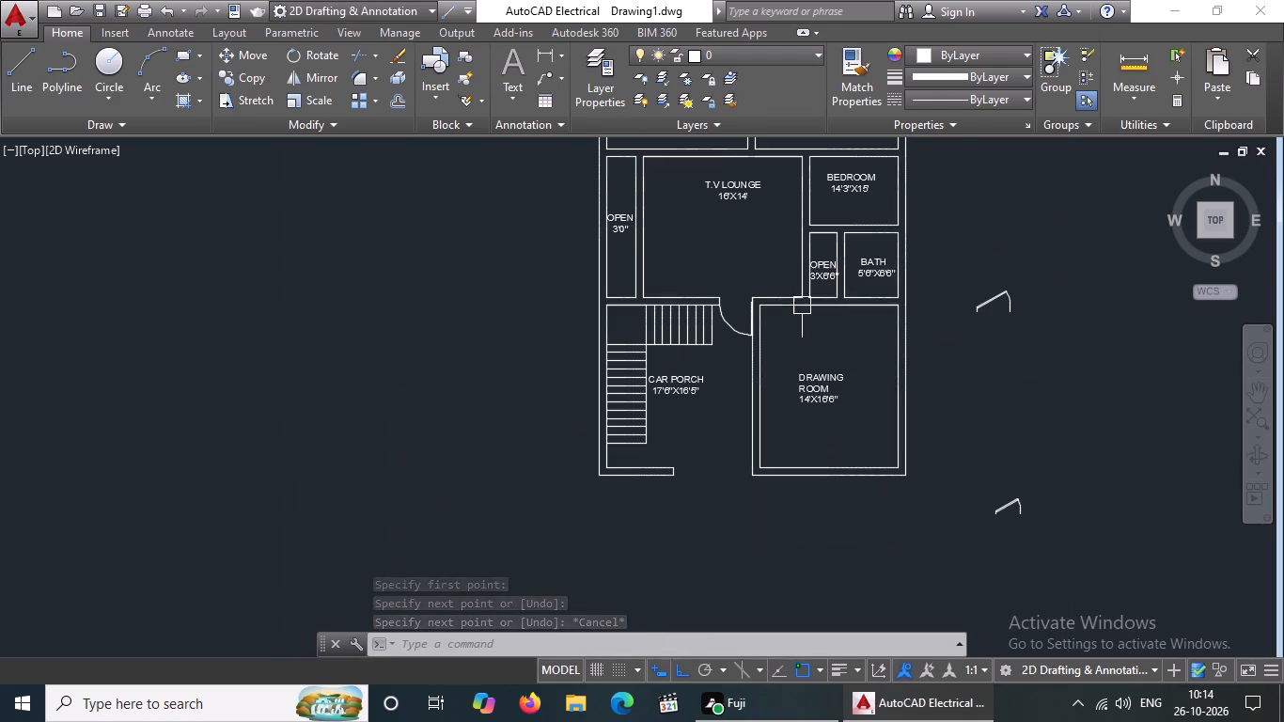
left_click(996, 301)
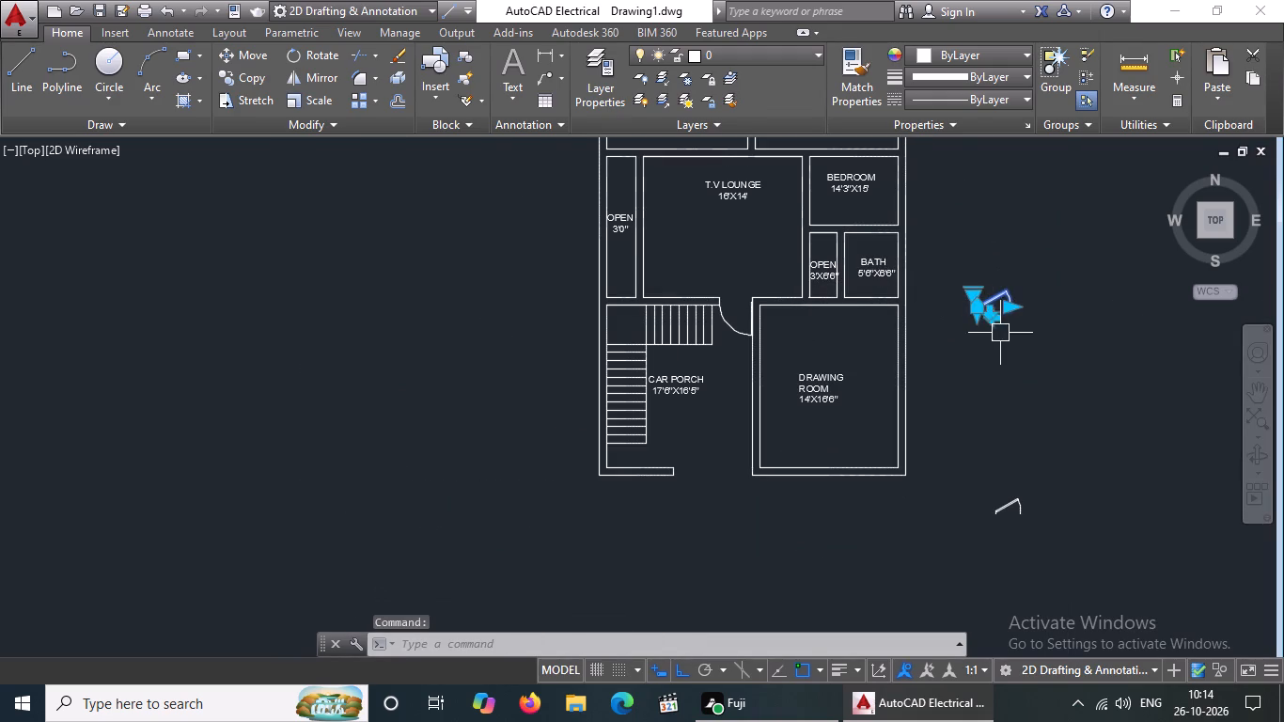
scroll(992, 310, "up", 3)
left_click(908, 240)
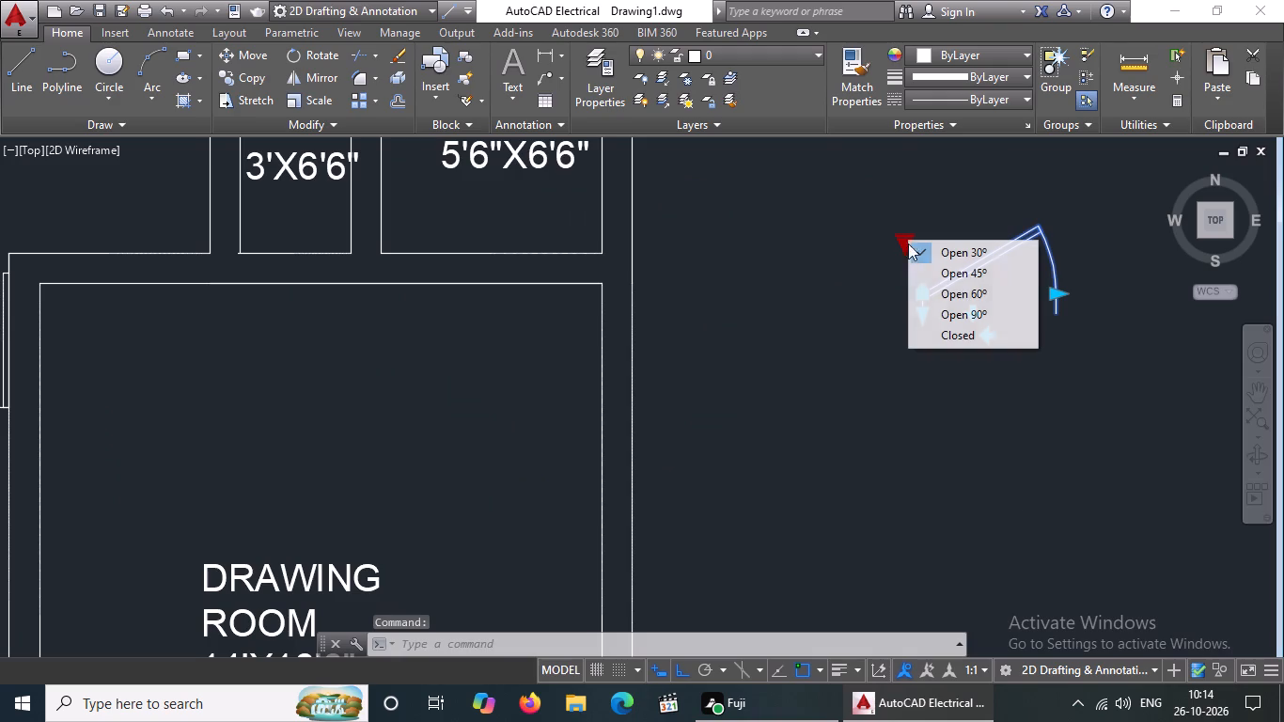
left_click(928, 308)
scroll(914, 320, "down", 2)
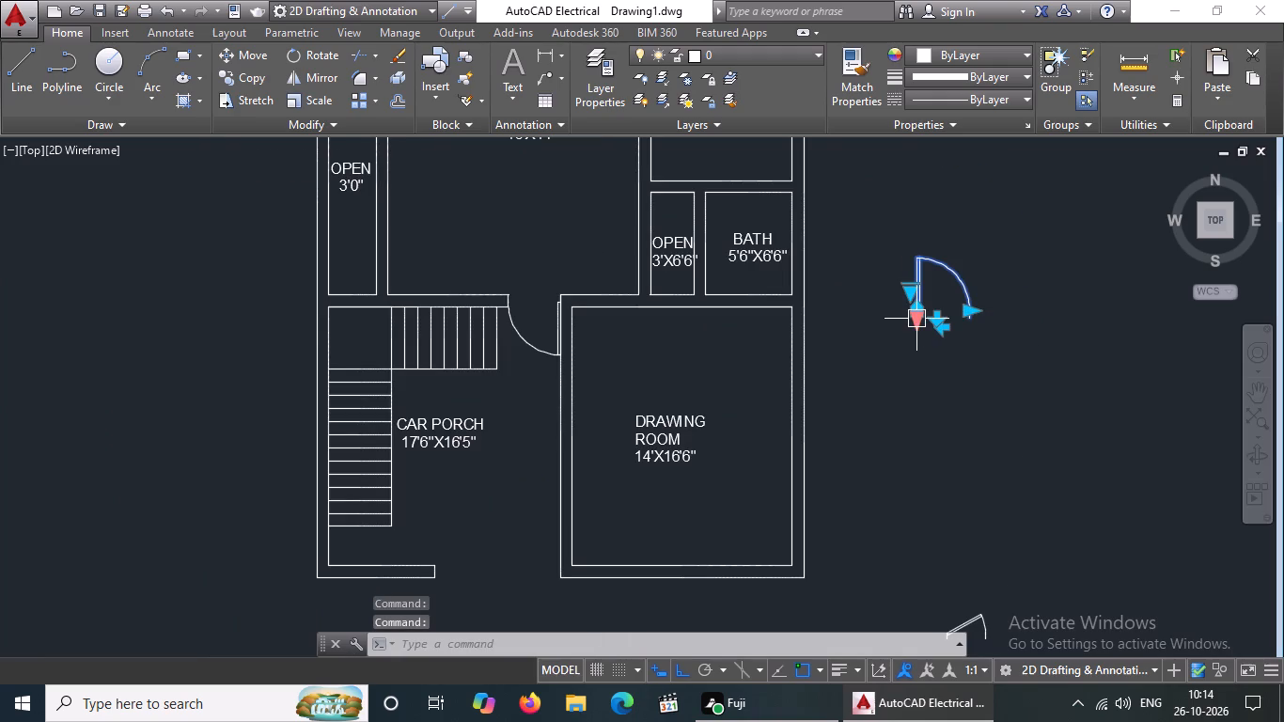
Flip the same door block vertically so its leaf swings downward.
left_click(942, 311)
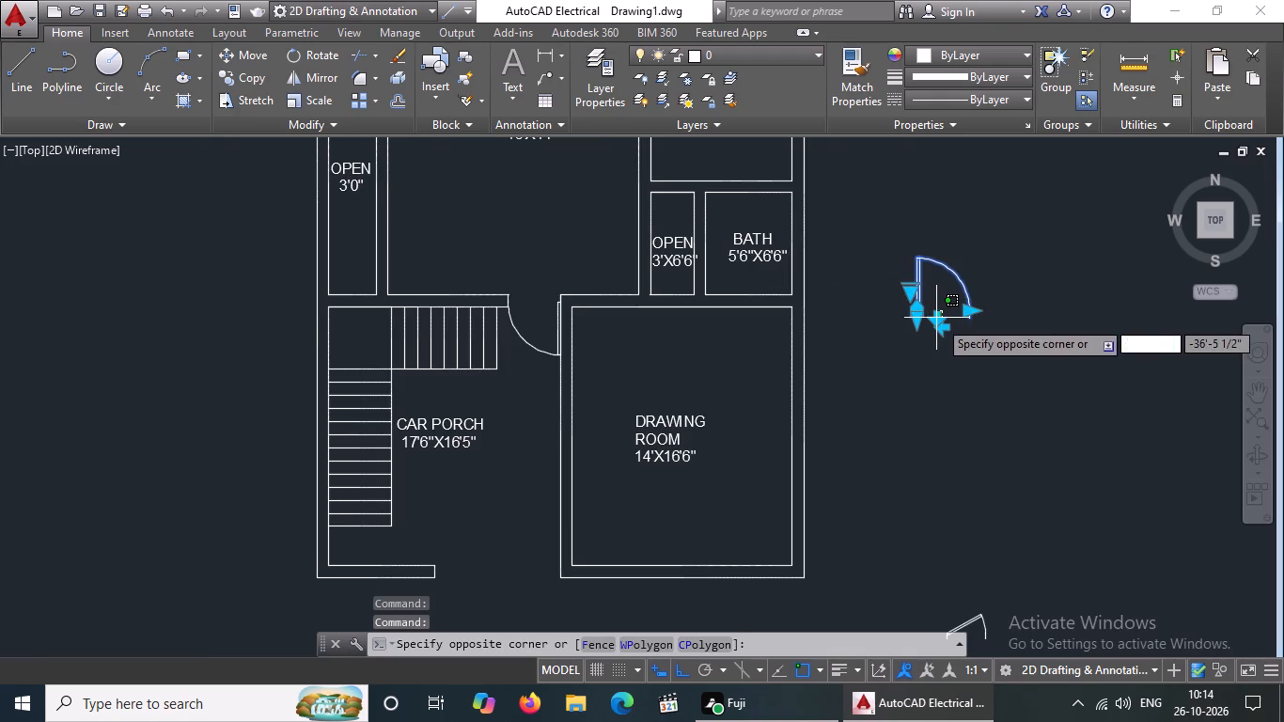
left_click(938, 320)
left_click(919, 290)
scroll(961, 351, "up", 3)
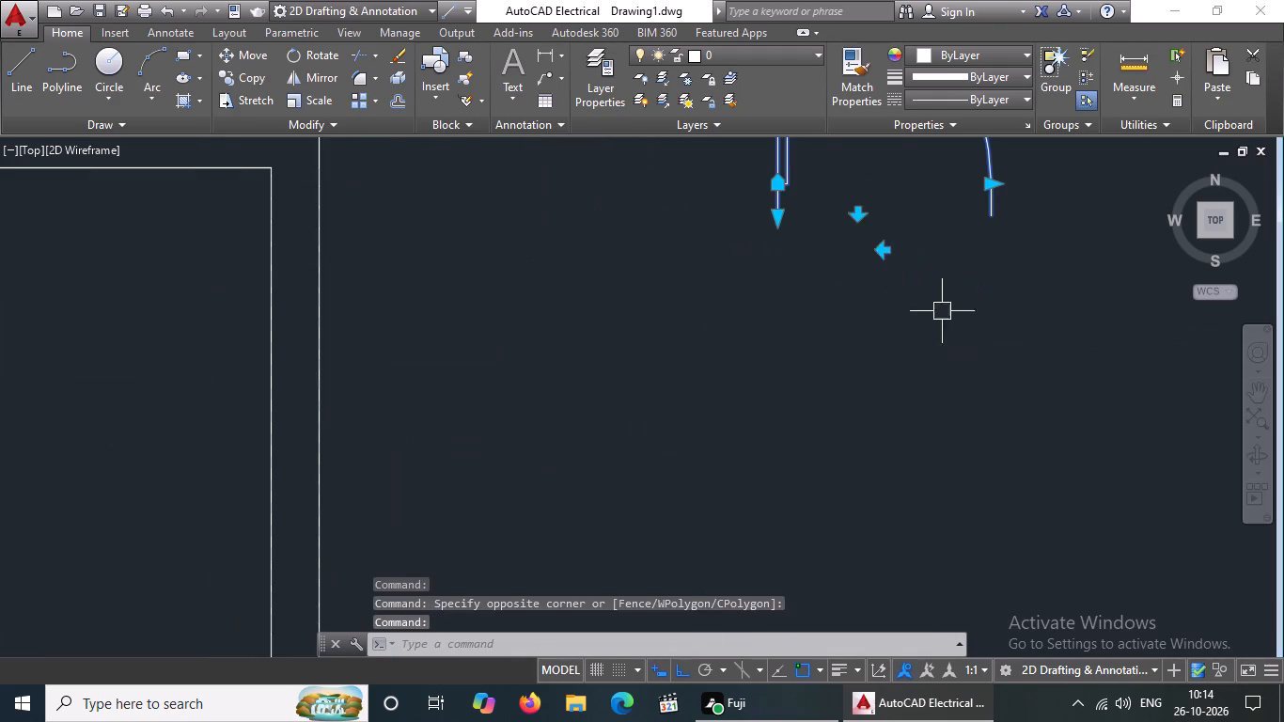
left_click(853, 211)
scroll(854, 248, "down", 4)
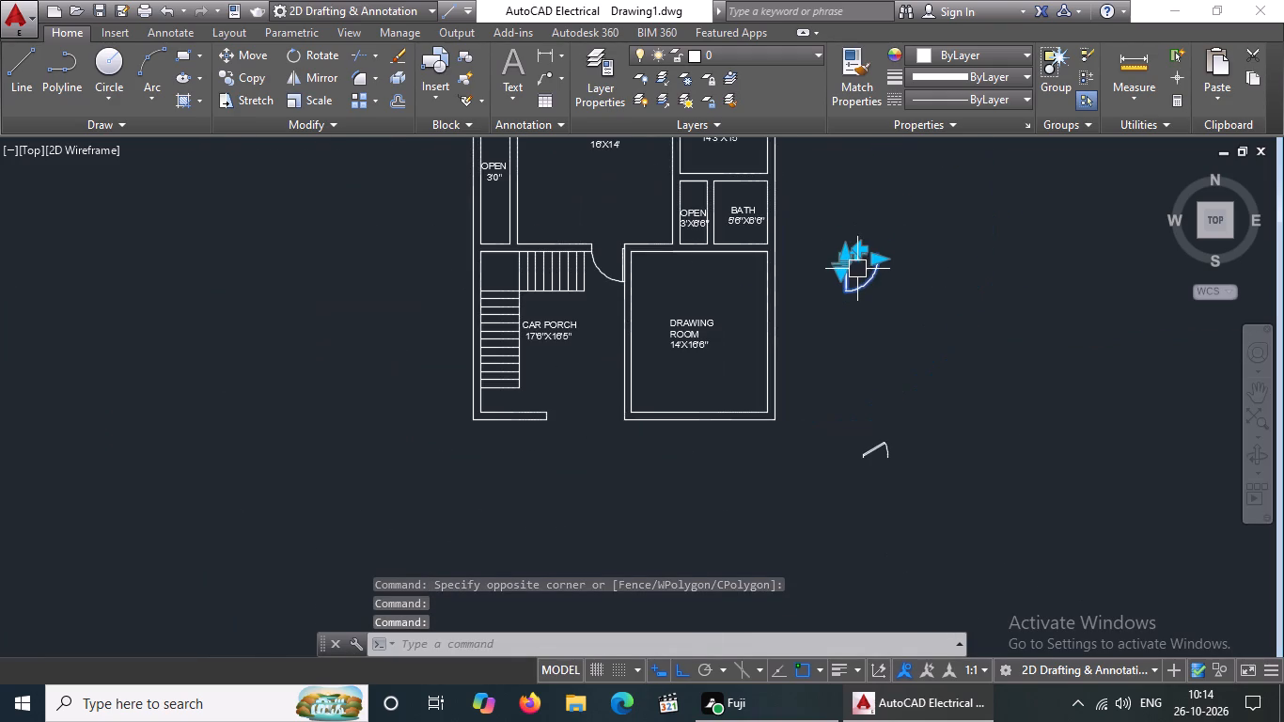
scroll(635, 233, "up", 2)
key("Escape")
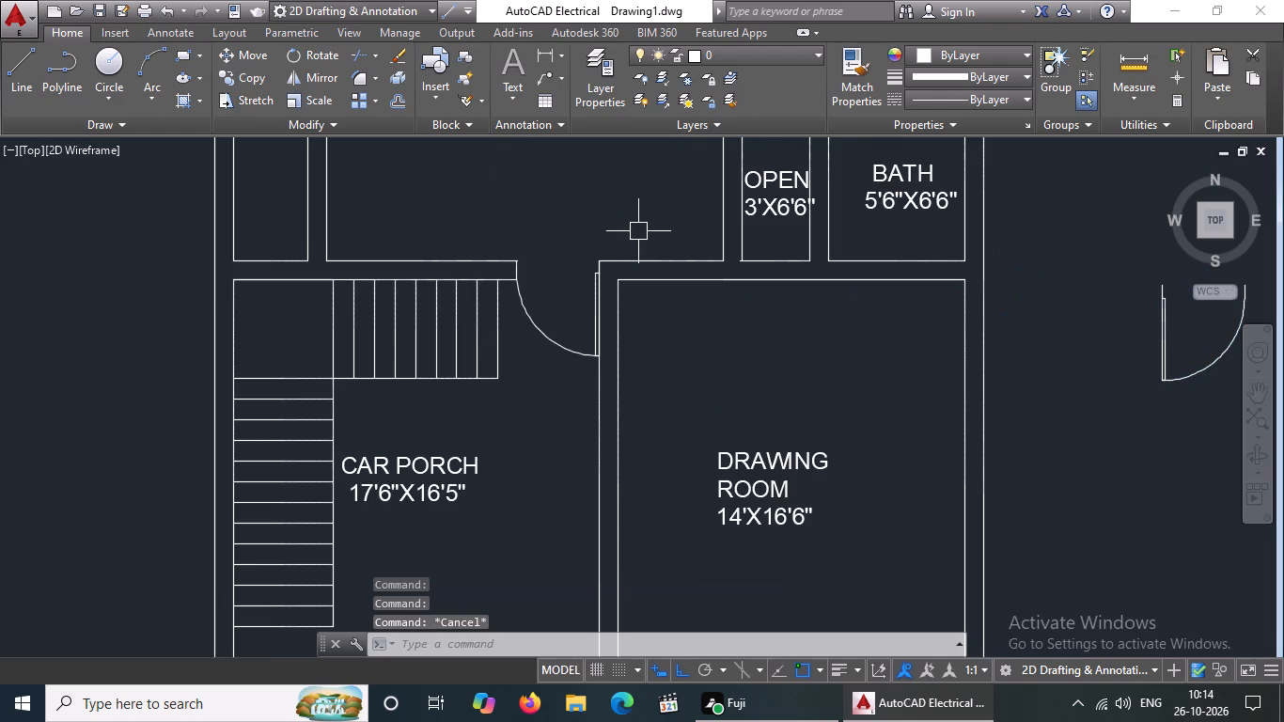
Extend the DRAWING ROOM's left inner wall line up to the T.V LOUNGE's bottom wall line.
type("EX")
key("space")
key("space")
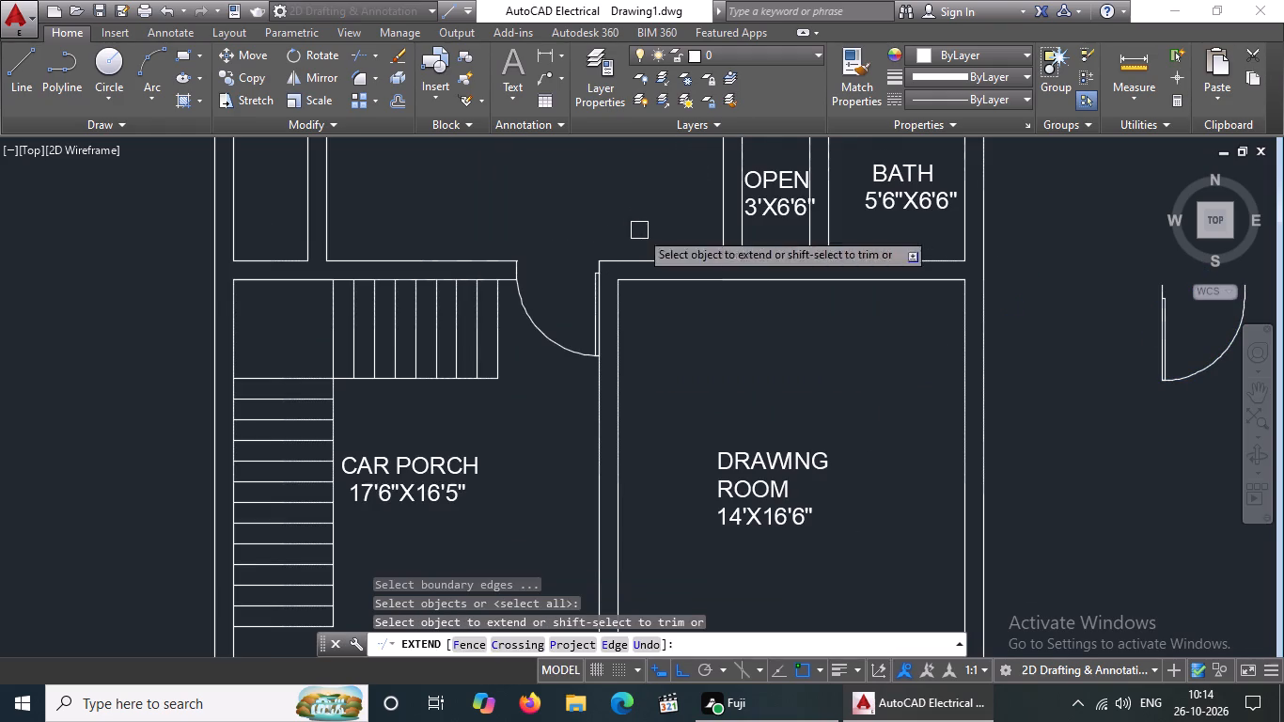
left_click(622, 295)
key("Escape")
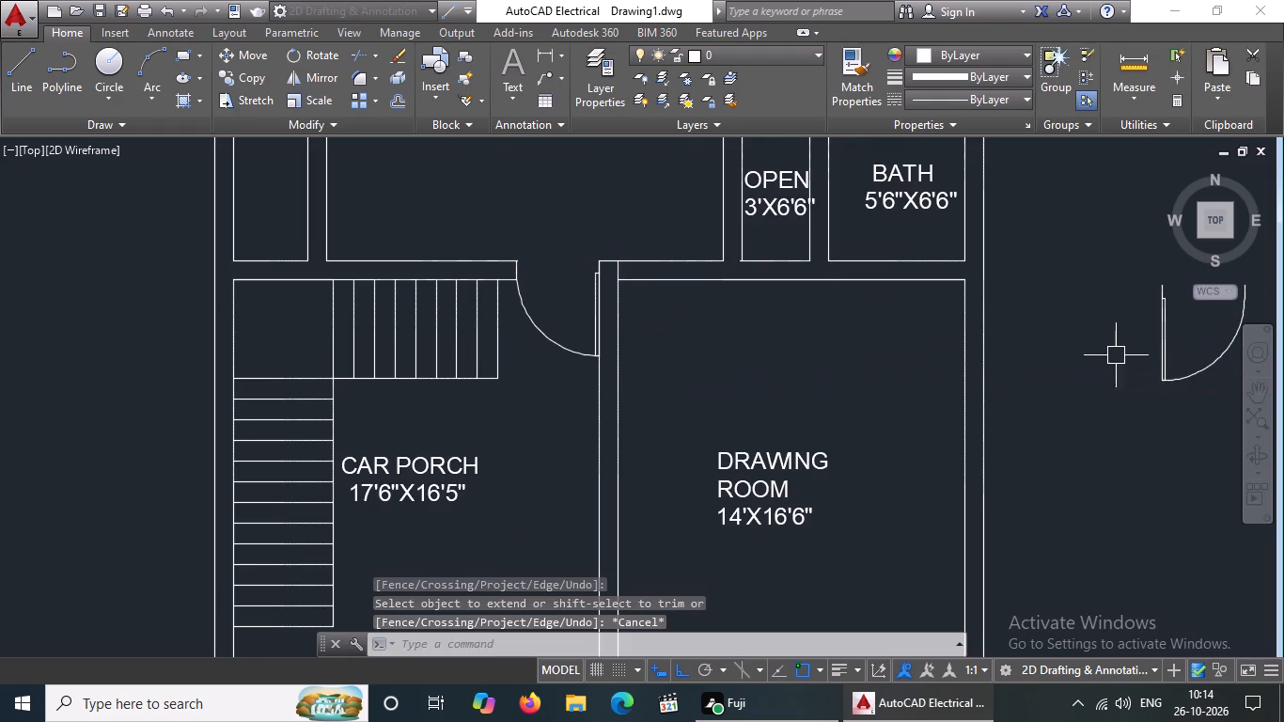
With Ortho off, move the flipped door by its hinge-side endpoint to the upper end of the extended DRAWING ROOM wall line.
left_click(1158, 317)
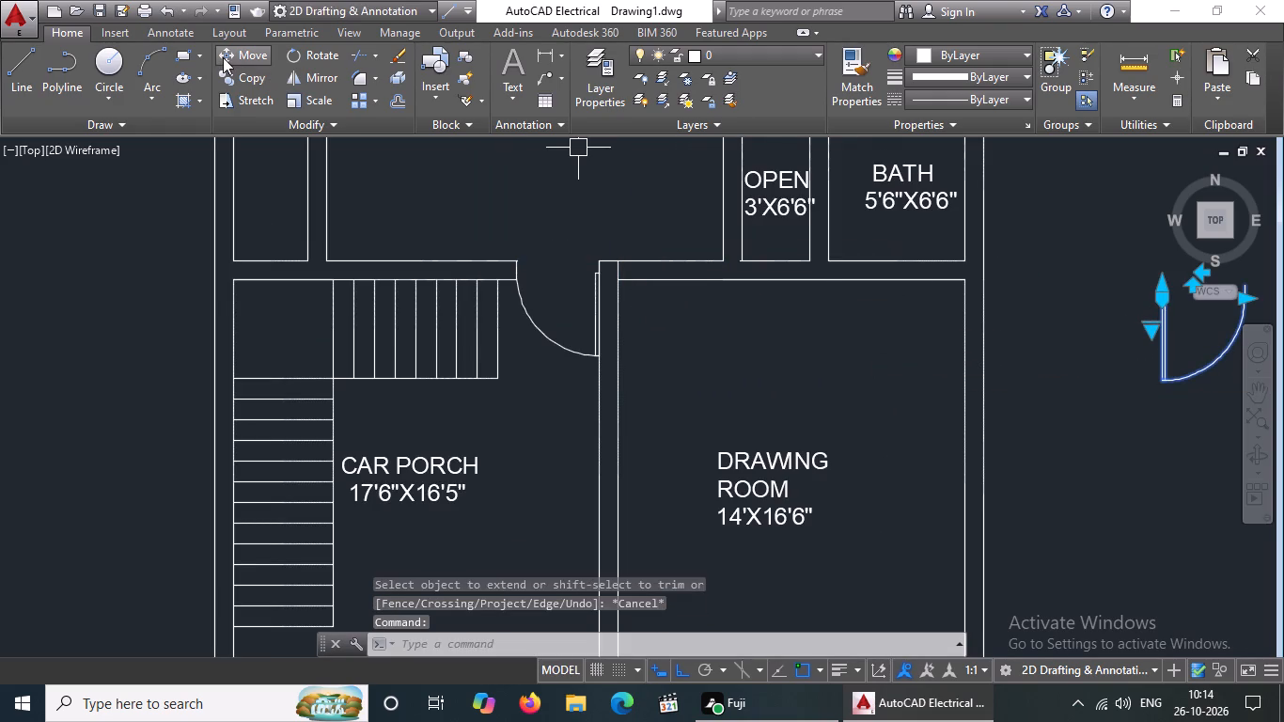
left_click(223, 57)
scroll(1090, 316, "down", 2)
scroll(1162, 333, "up", 3)
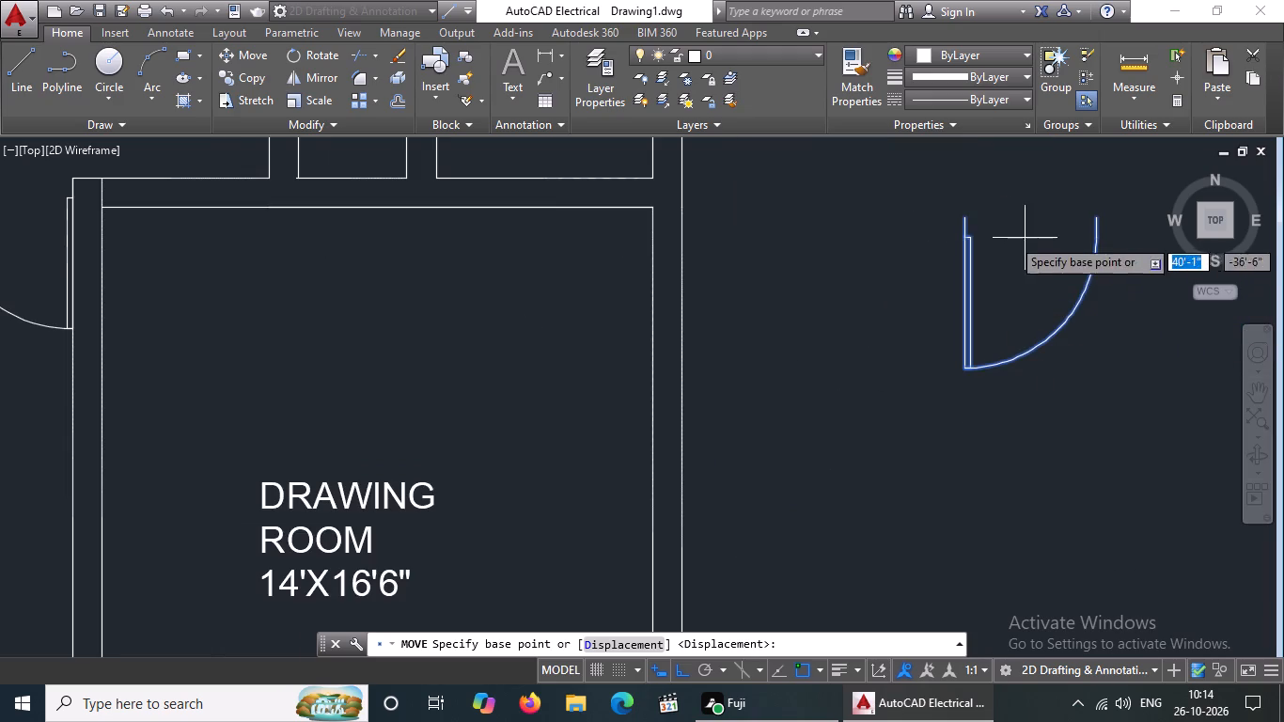
left_click(965, 216)
scroll(412, 211, "down", 3)
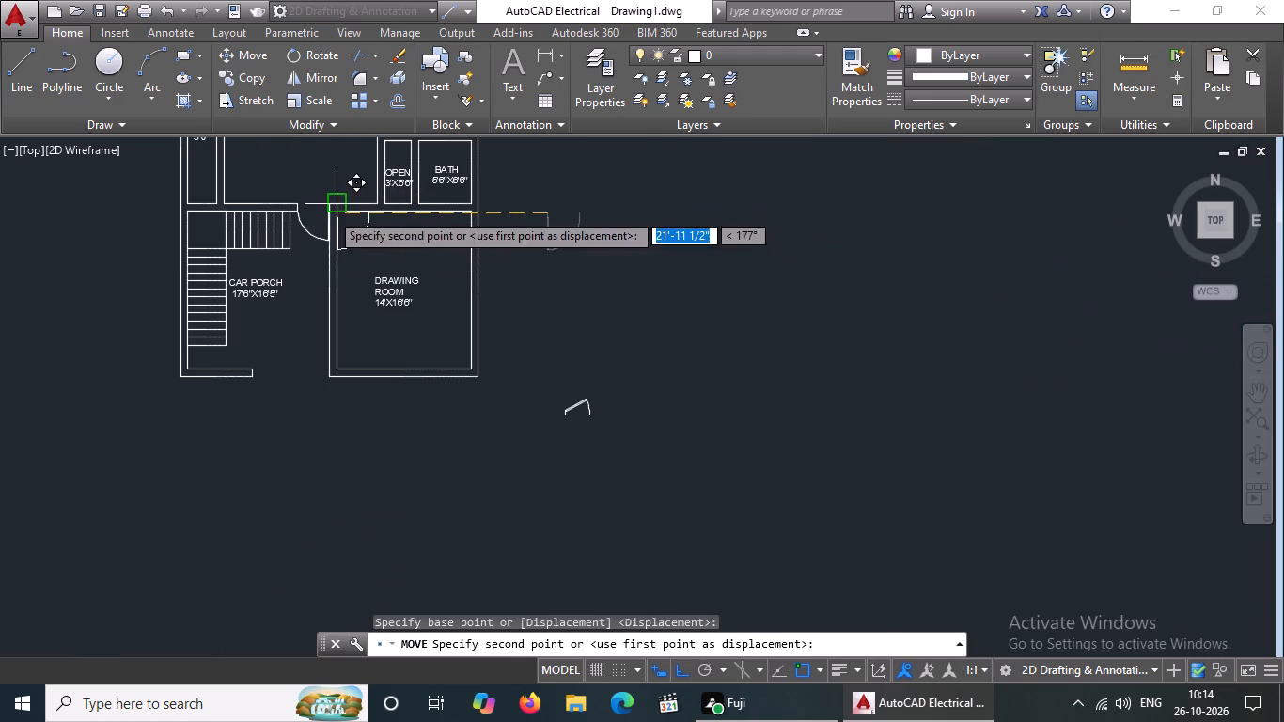
left_click(684, 669)
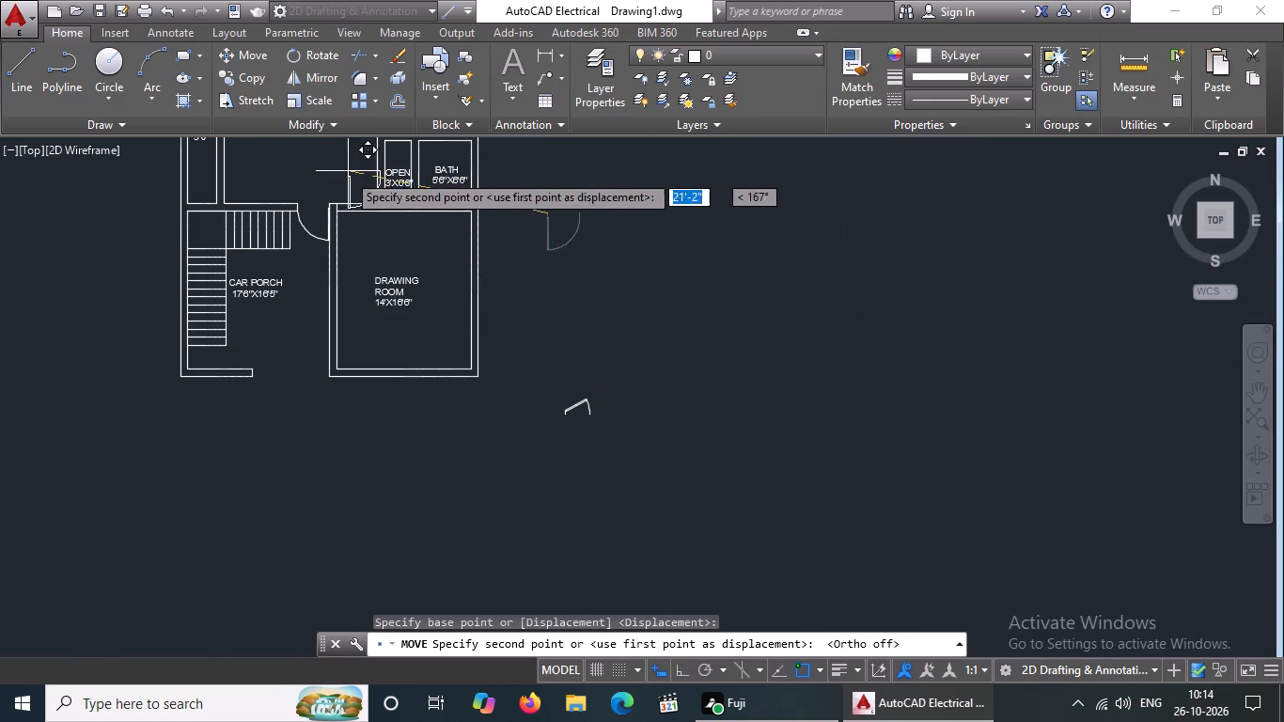
scroll(347, 186, "up", 3)
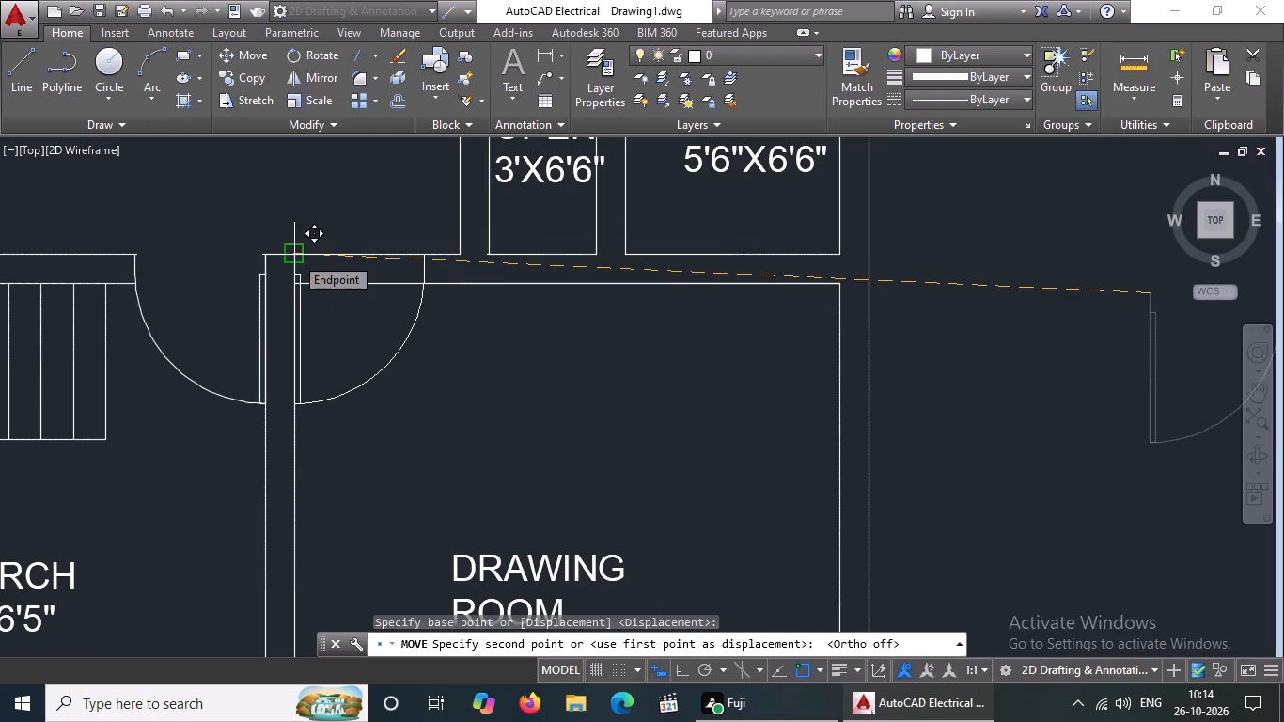
left_click(294, 256)
scroll(503, 264, "down", 4)
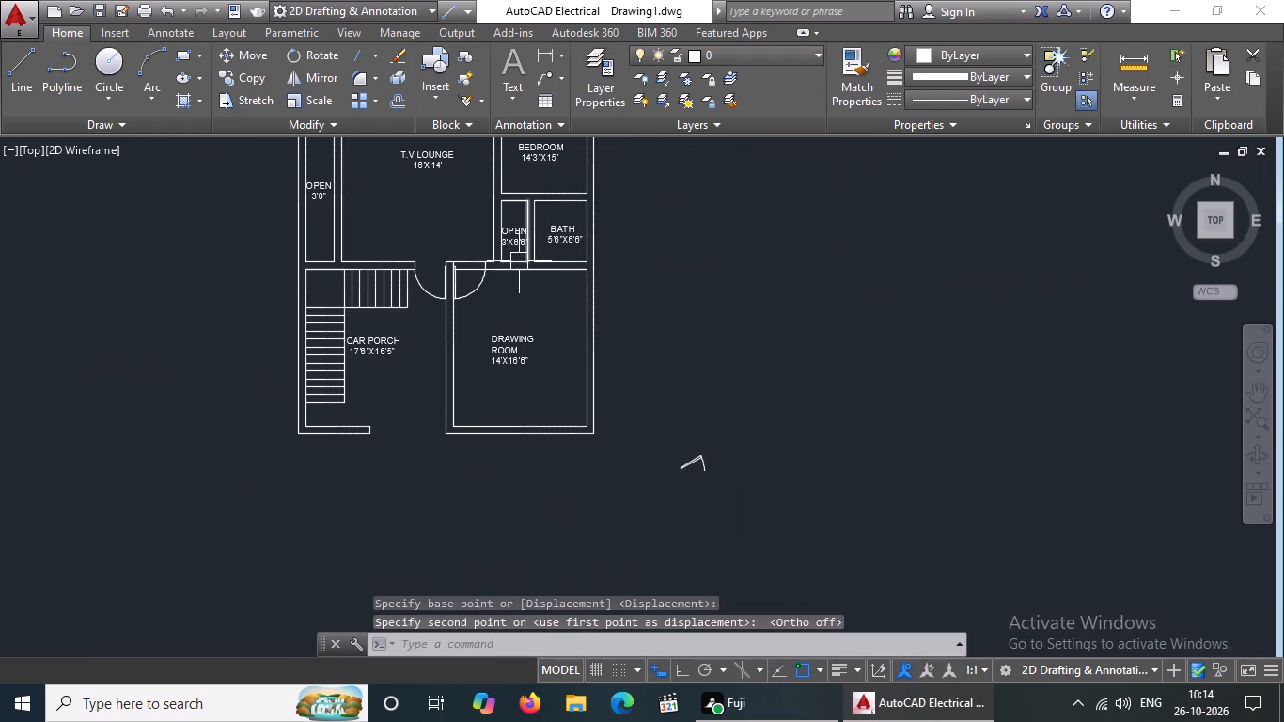
key("Escape")
Trim both wall lines between the new DRAWING ROOM door's hinge and its swing arc to form the opening.
scroll(427, 259, "up", 3)
scroll(452, 269, "down", 4)
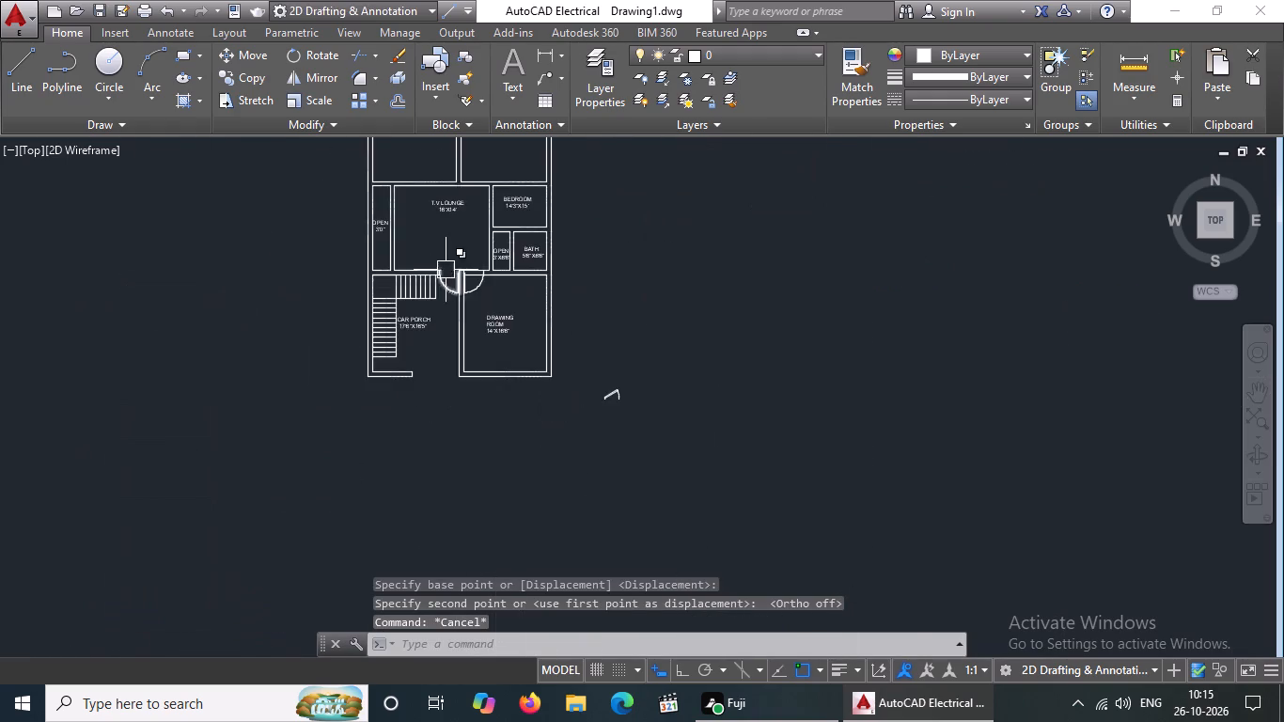
scroll(427, 261, "up", 3)
type("TR")
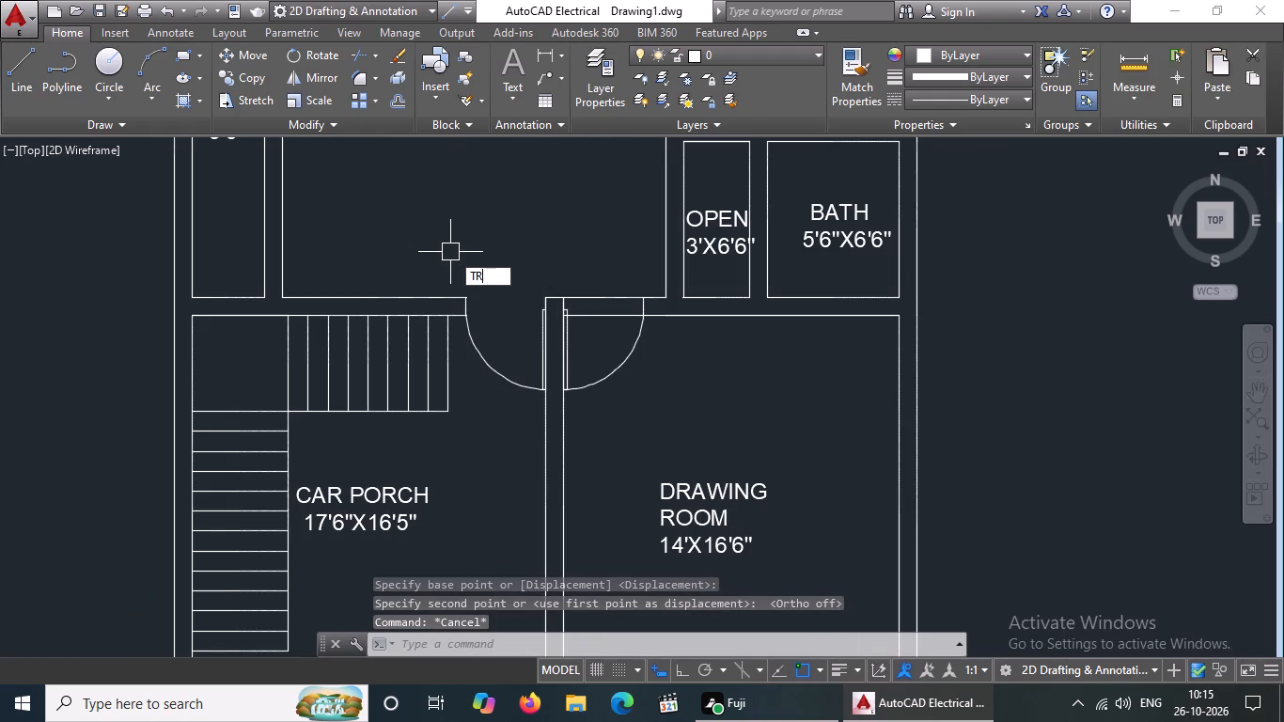
key("space")
key("space")
scroll(585, 312, "up", 3)
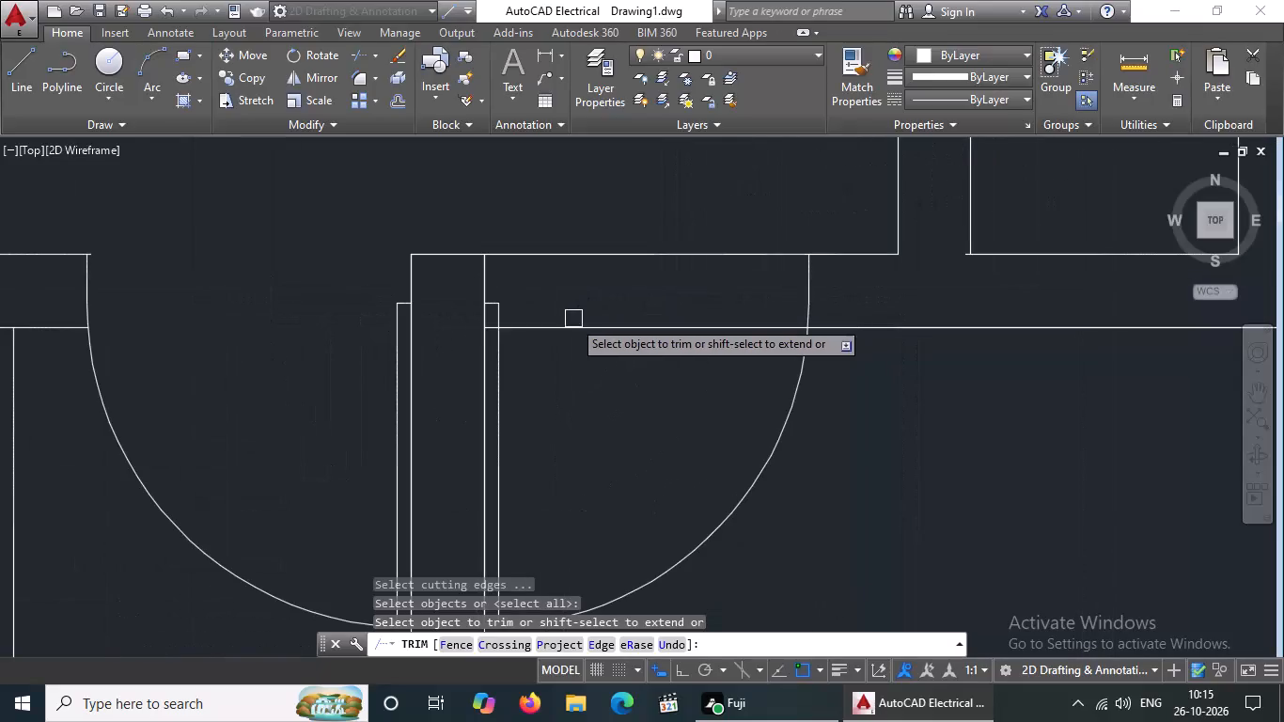
scroll(492, 328, "up", 2)
left_click(493, 327)
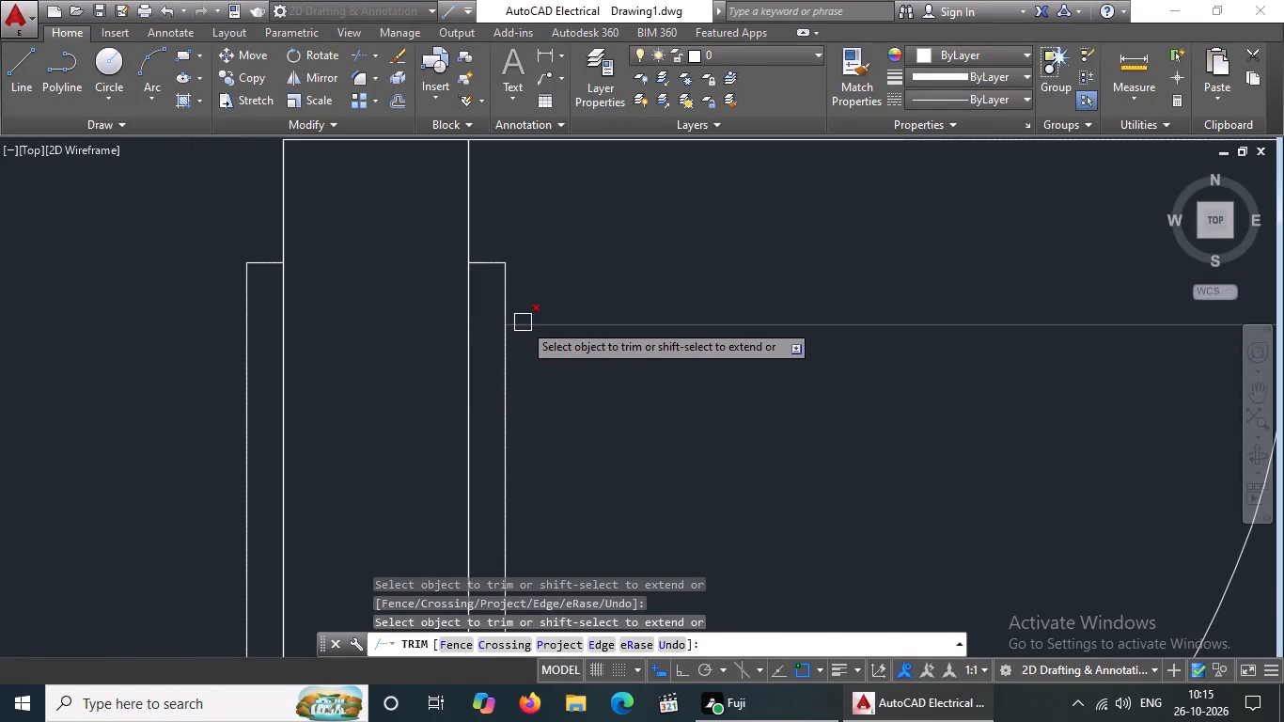
left_click_drag(523, 322, 540, 323)
scroll(644, 319, "down", 4)
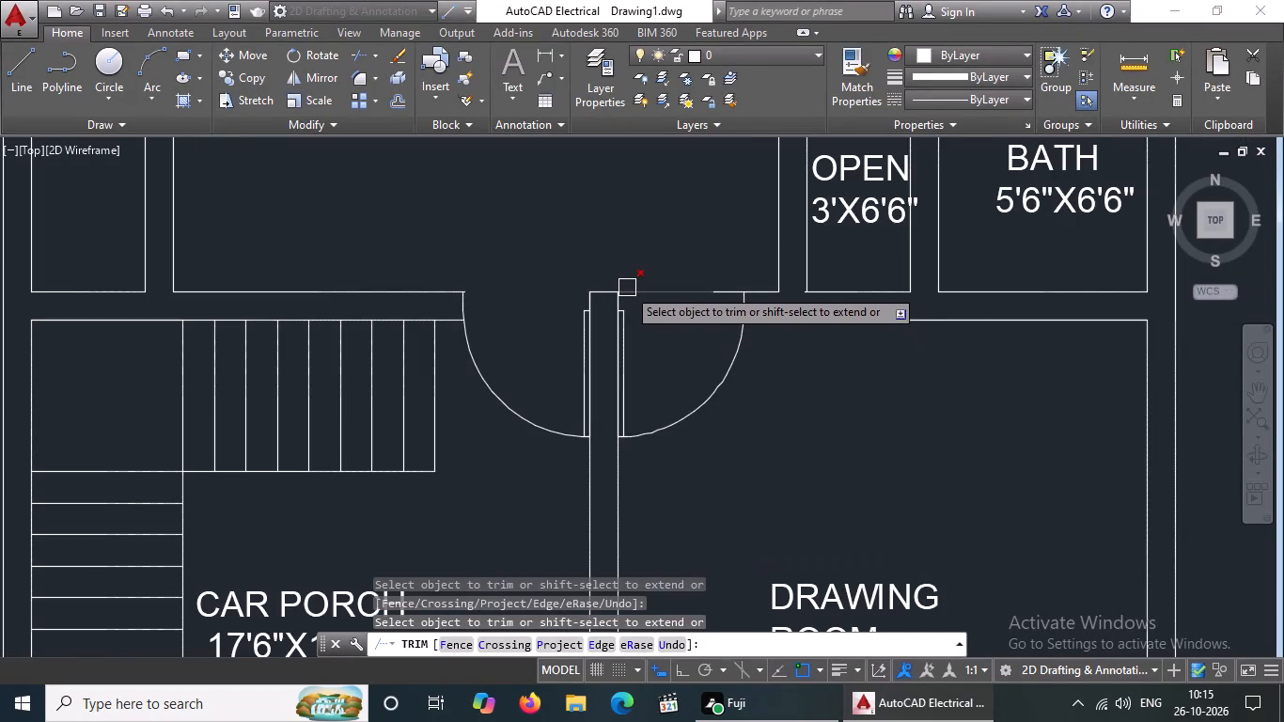
left_click_drag(628, 288, 654, 291)
left_click(732, 295)
scroll(722, 302, "down", 4)
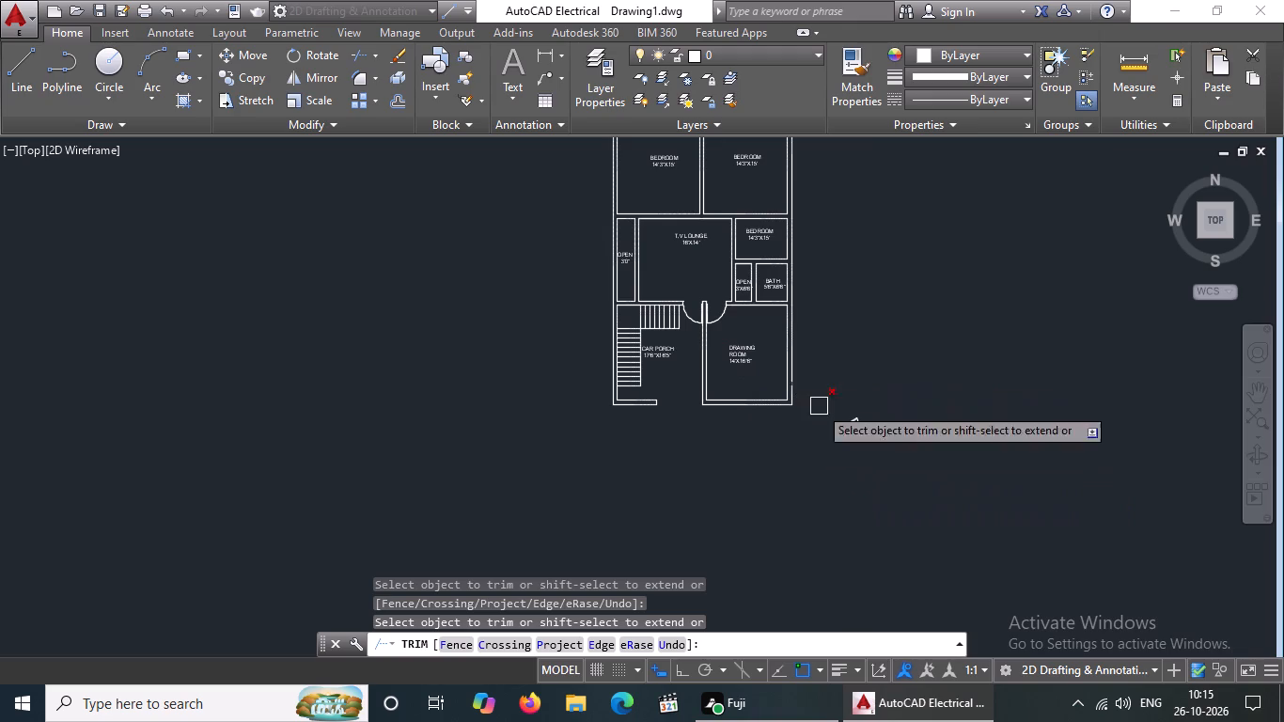
scroll(855, 426, "up", 2)
key("Escape")
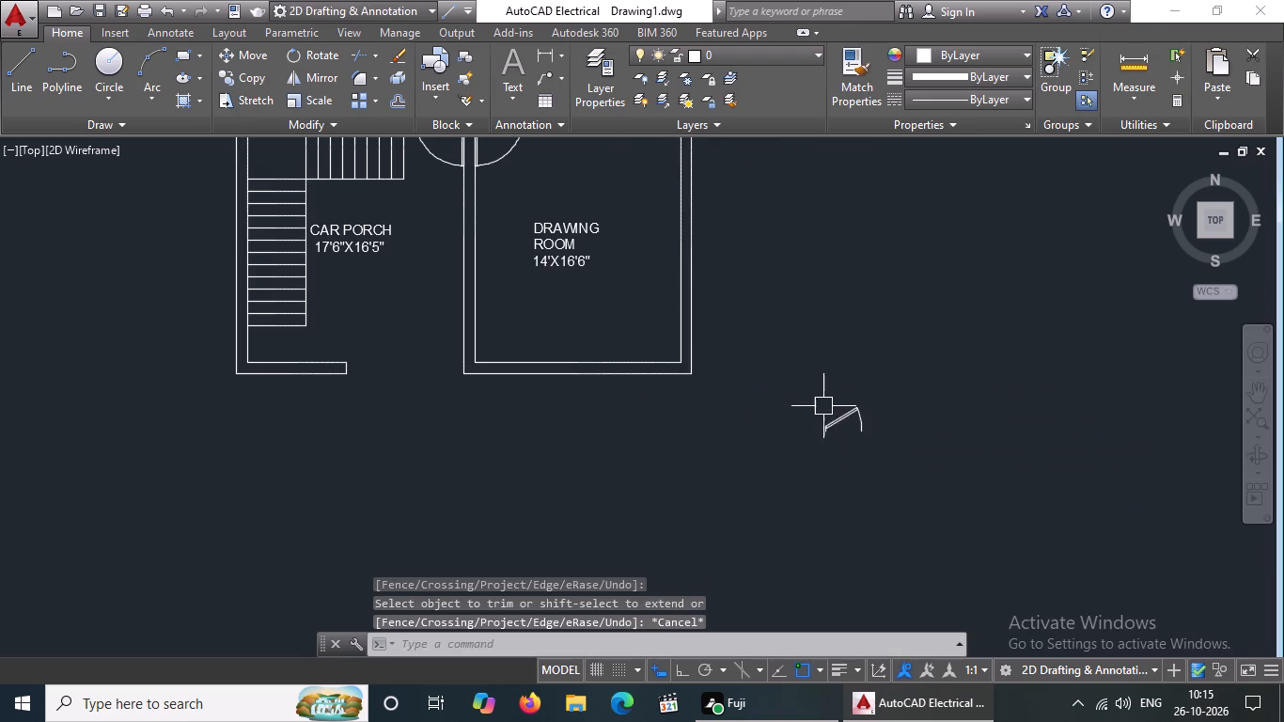
Set the remaining spare door block outside the plan to Open 90º.
left_click(840, 420)
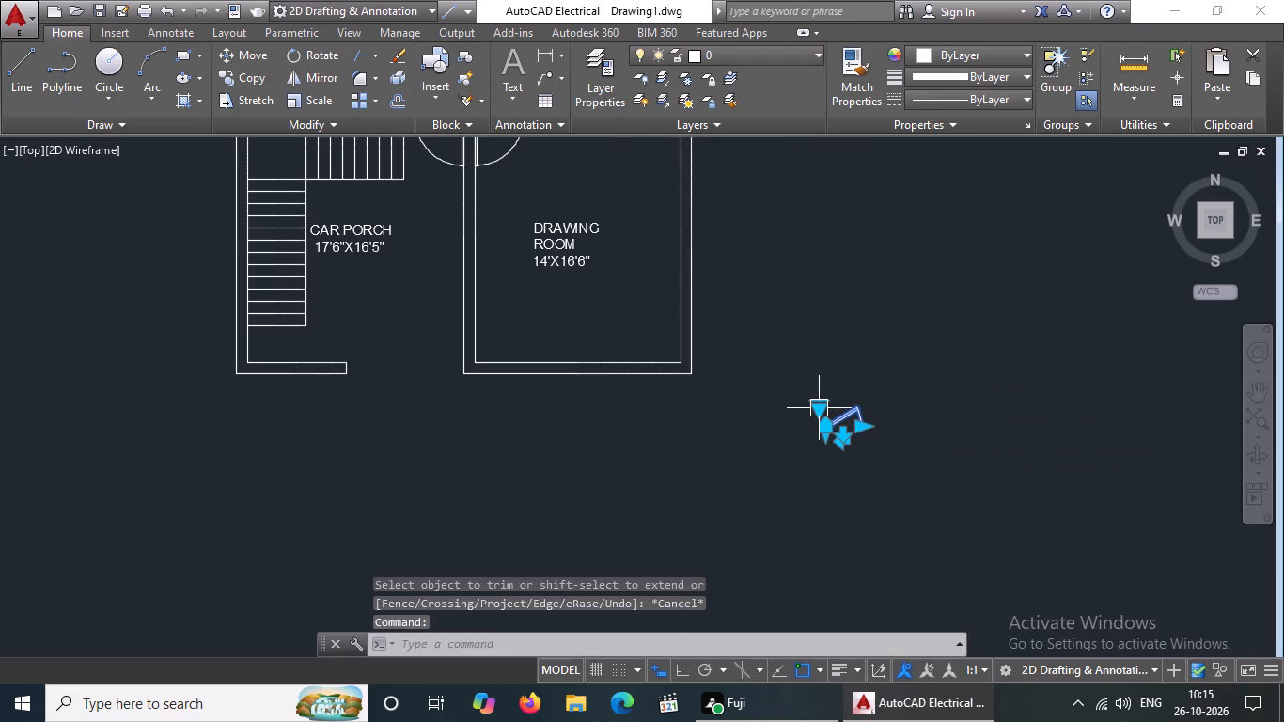
left_click(822, 410)
left_click(867, 477)
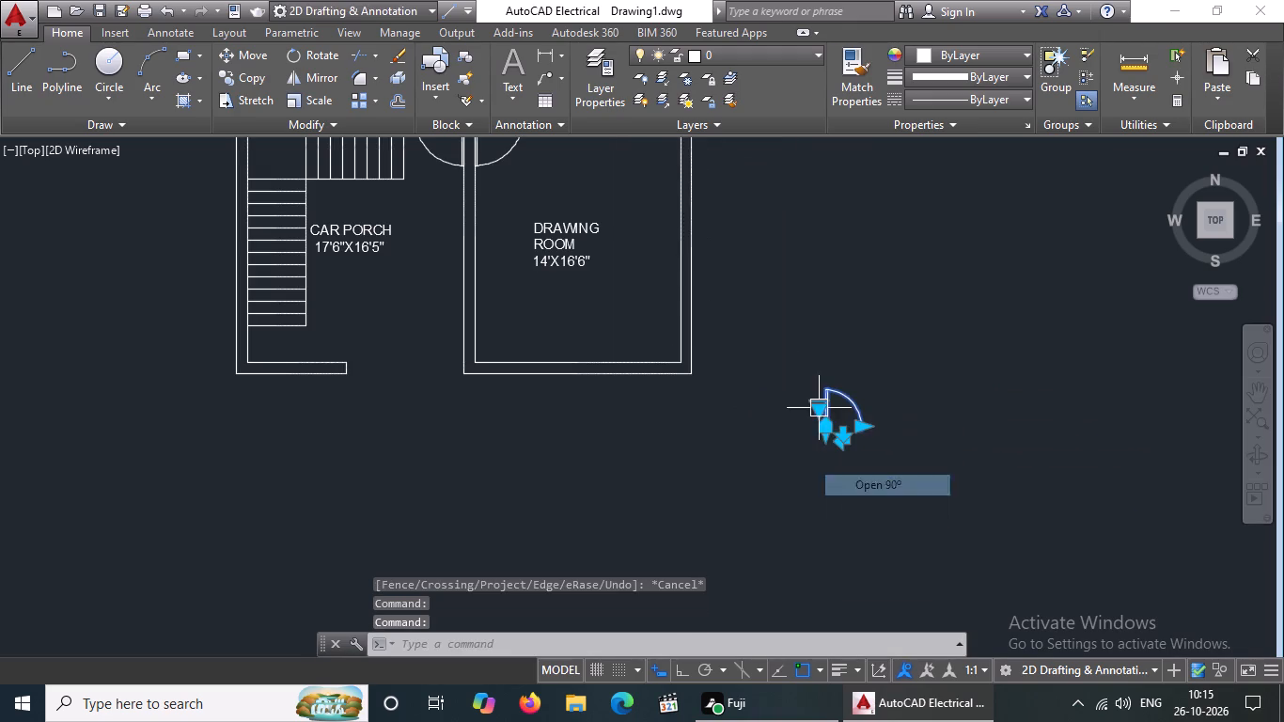
scroll(814, 456, "down", 2)
key("Escape")
scroll(833, 456, "up", 1)
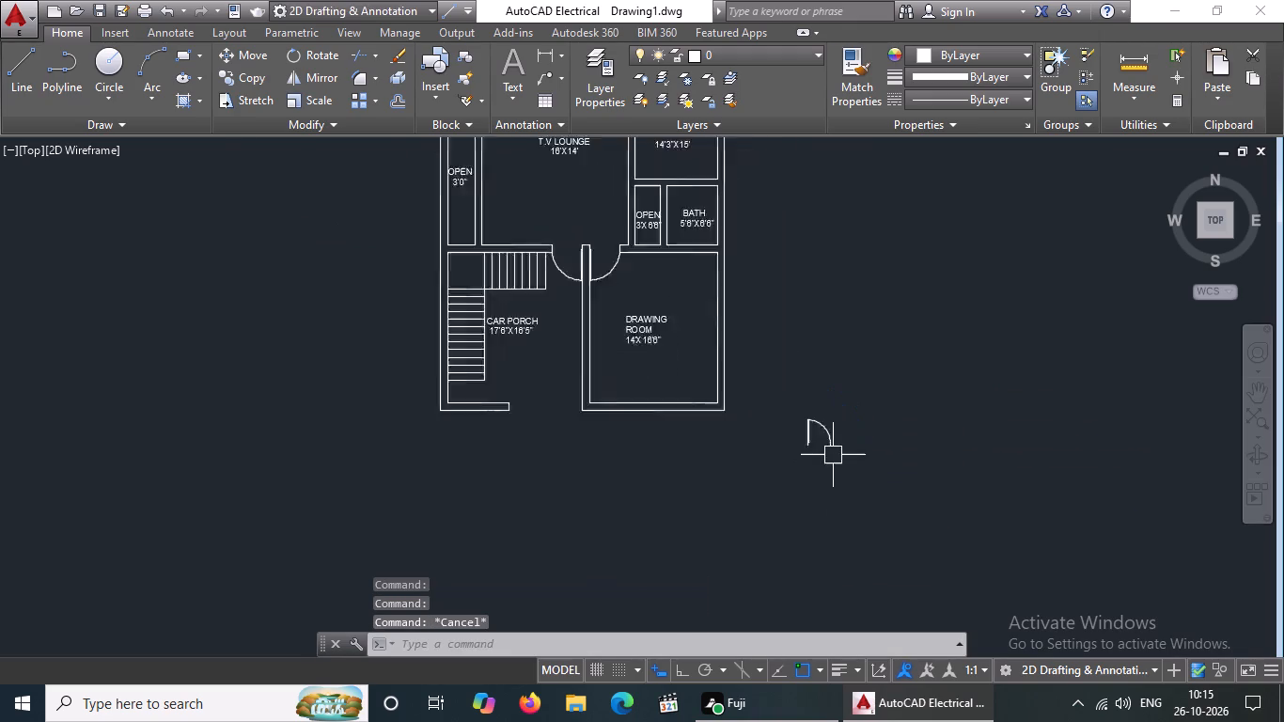
Extend the left wall line of the 5'6"X6'6" BATH down to the DRAWING ROOM's top wall line.
scroll(833, 455, "up", 1)
scroll(703, 343, "down", 3)
scroll(685, 278, "up", 5)
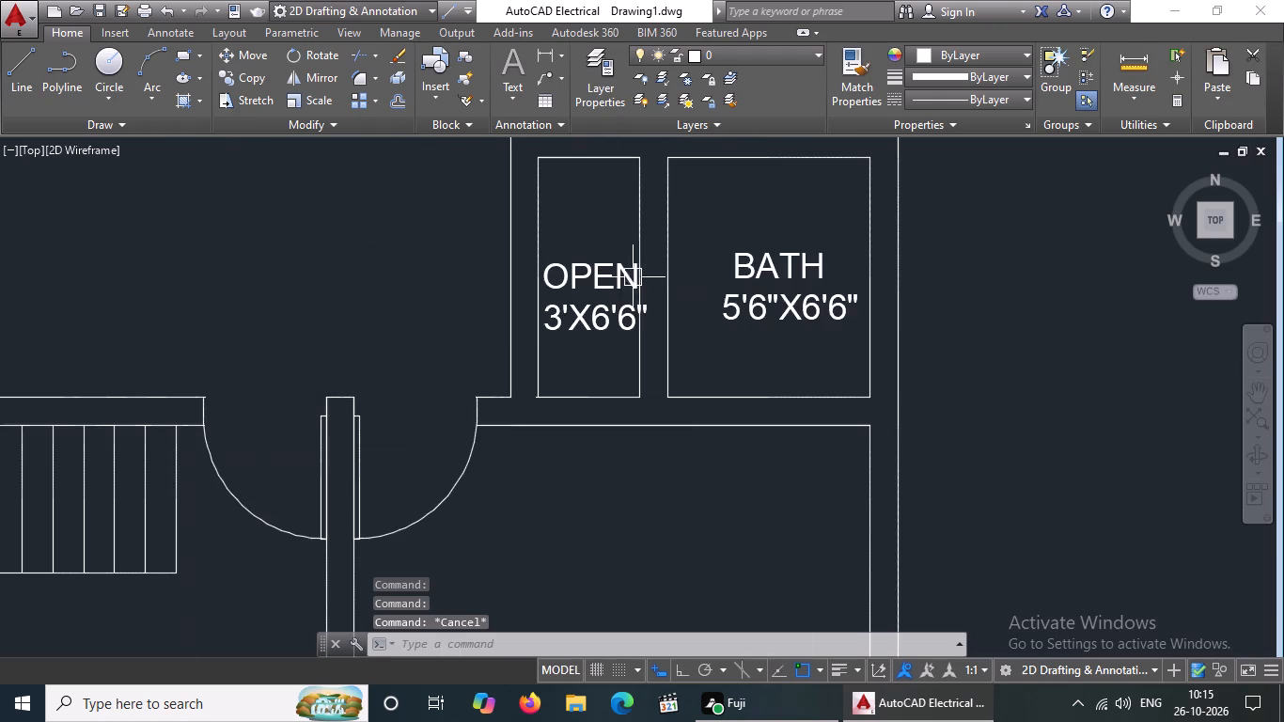
type("EX")
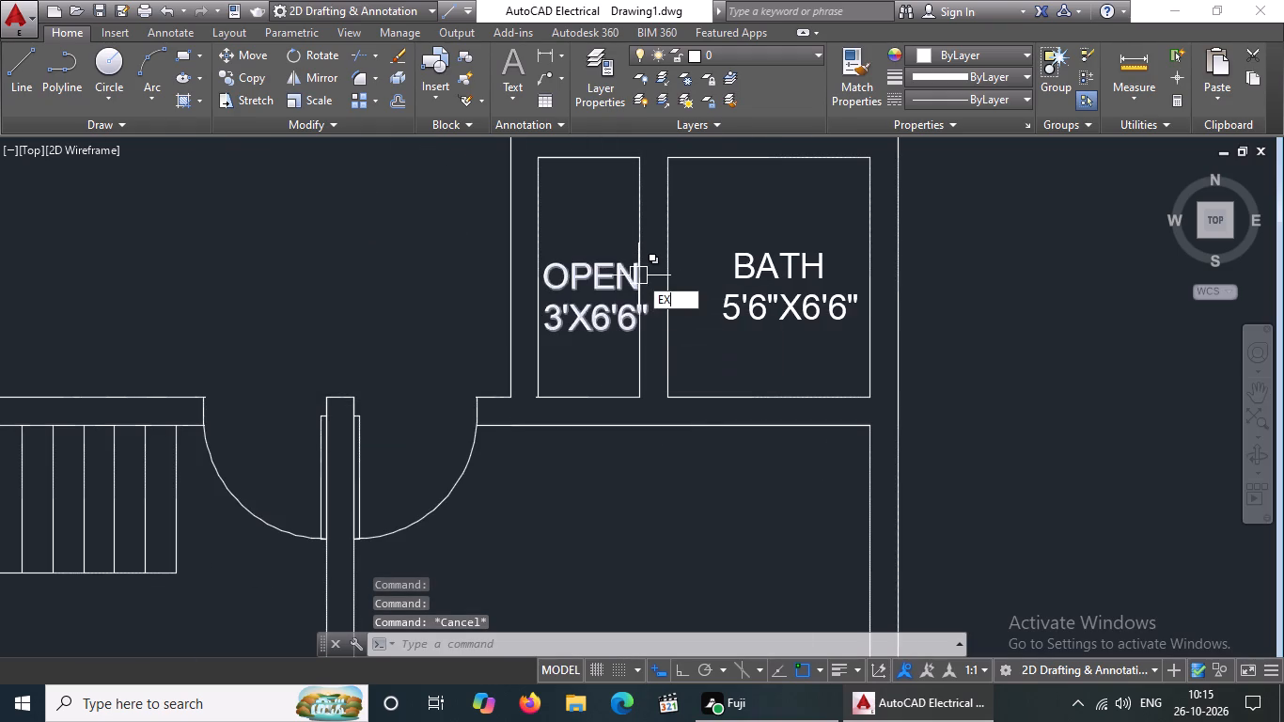
key("space")
key("space")
left_click(673, 378)
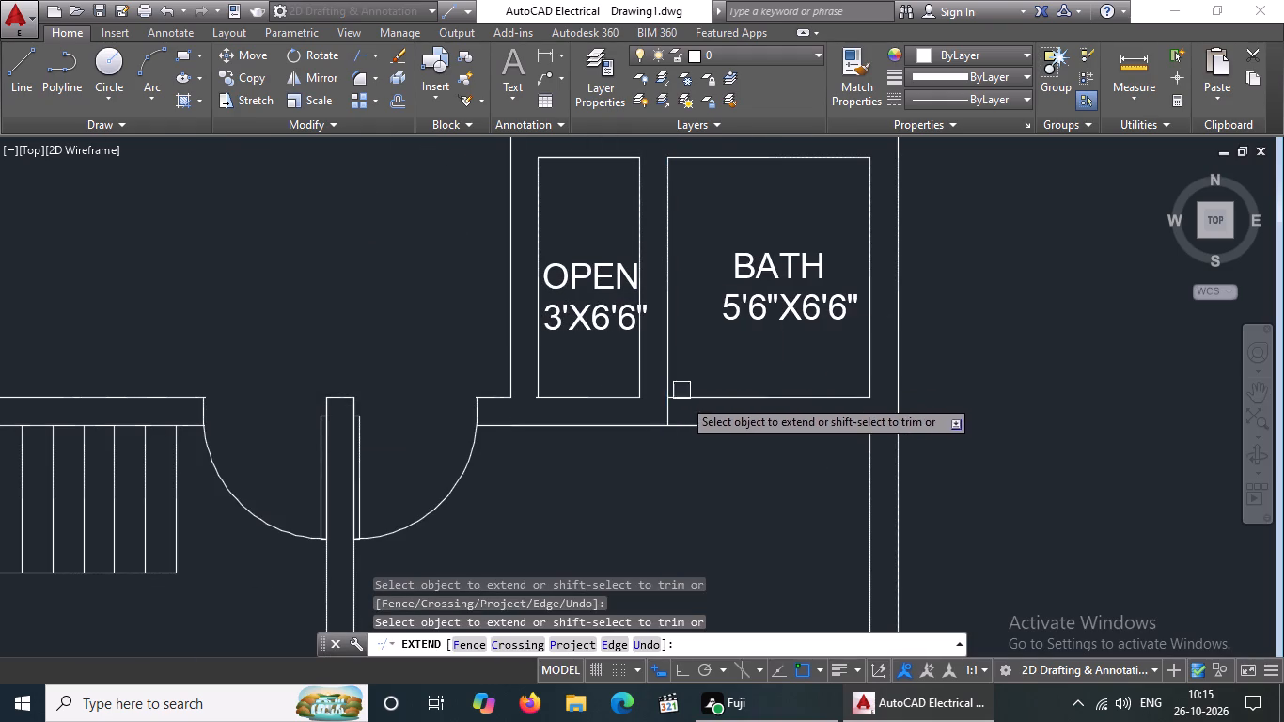
key("Escape")
Move the spare door block by its hinge-side endpoint to the lower end of the extended BATH wall line.
scroll(718, 406, "down", 2)
scroll(841, 419, "down", 2)
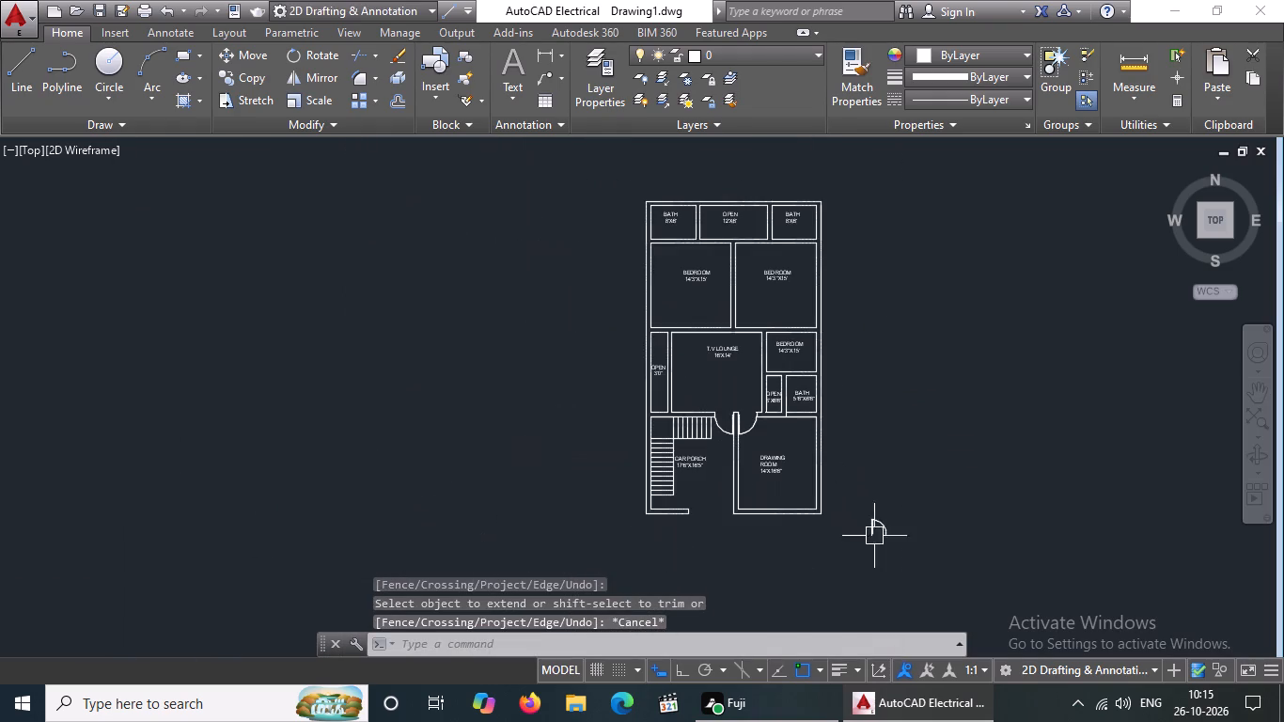
scroll(869, 554, "up", 2)
left_click(868, 499)
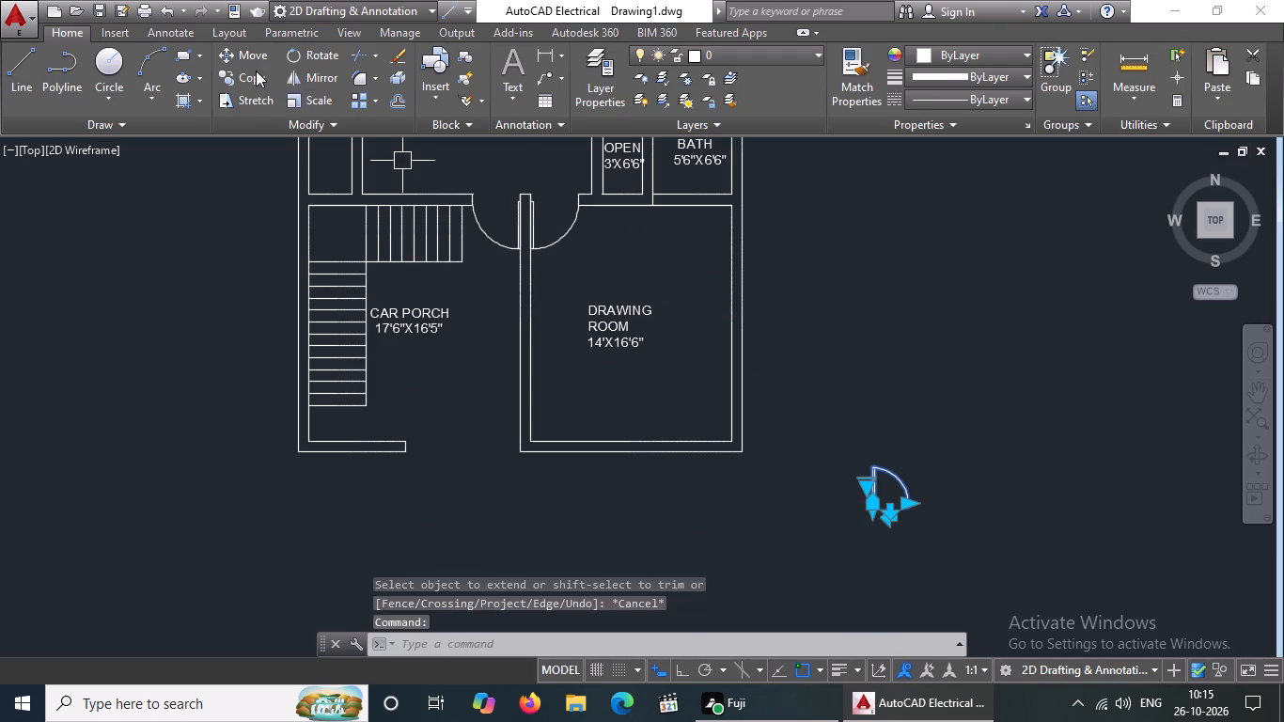
left_click(255, 55)
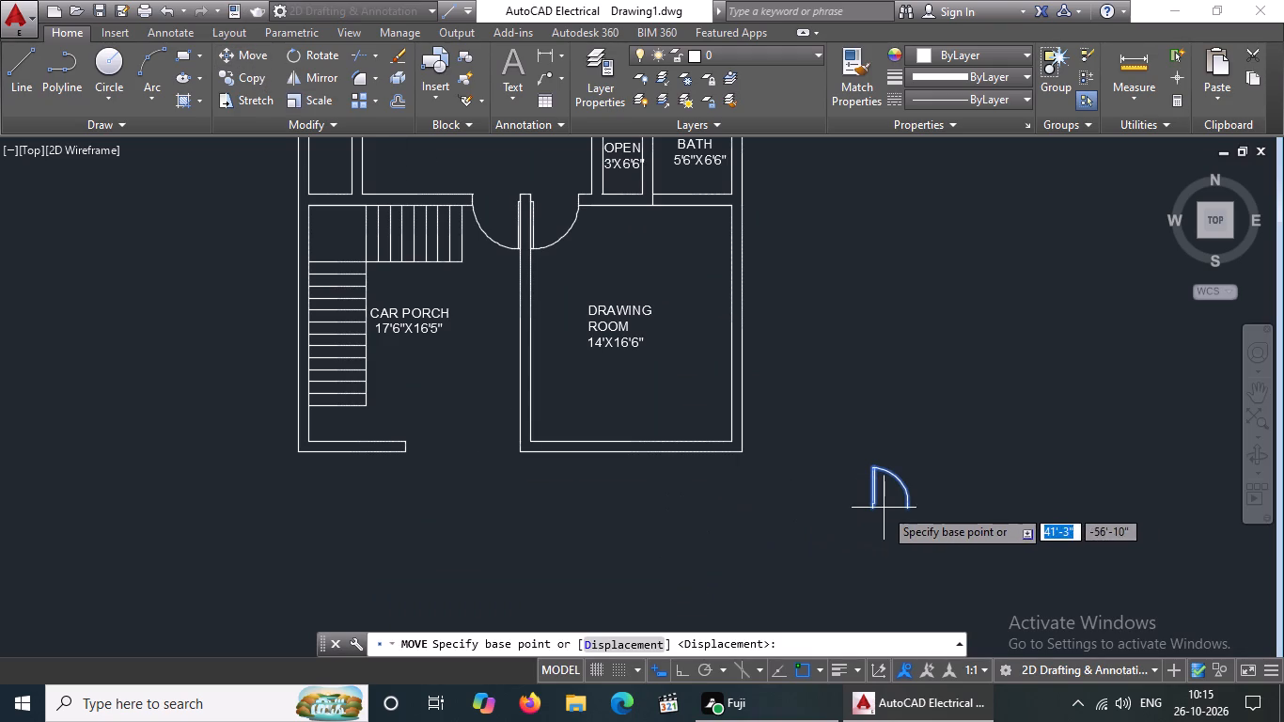
left_click(871, 506)
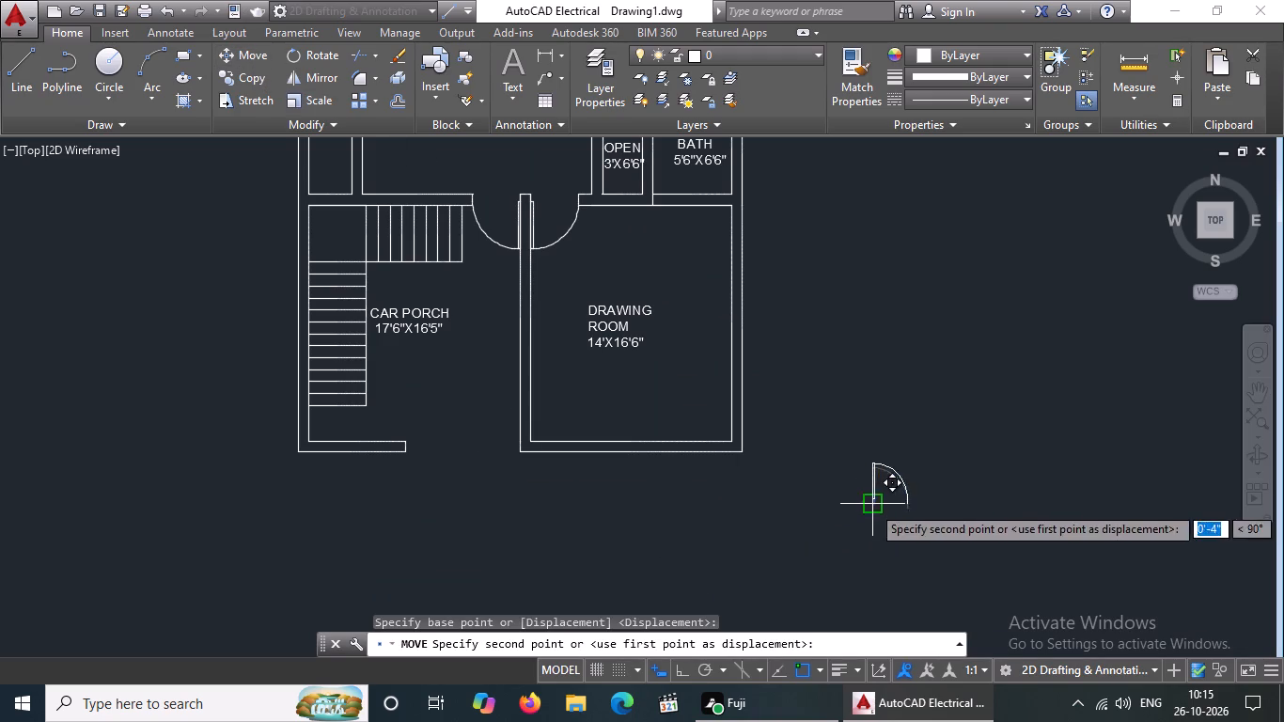
scroll(637, 188, "up", 2)
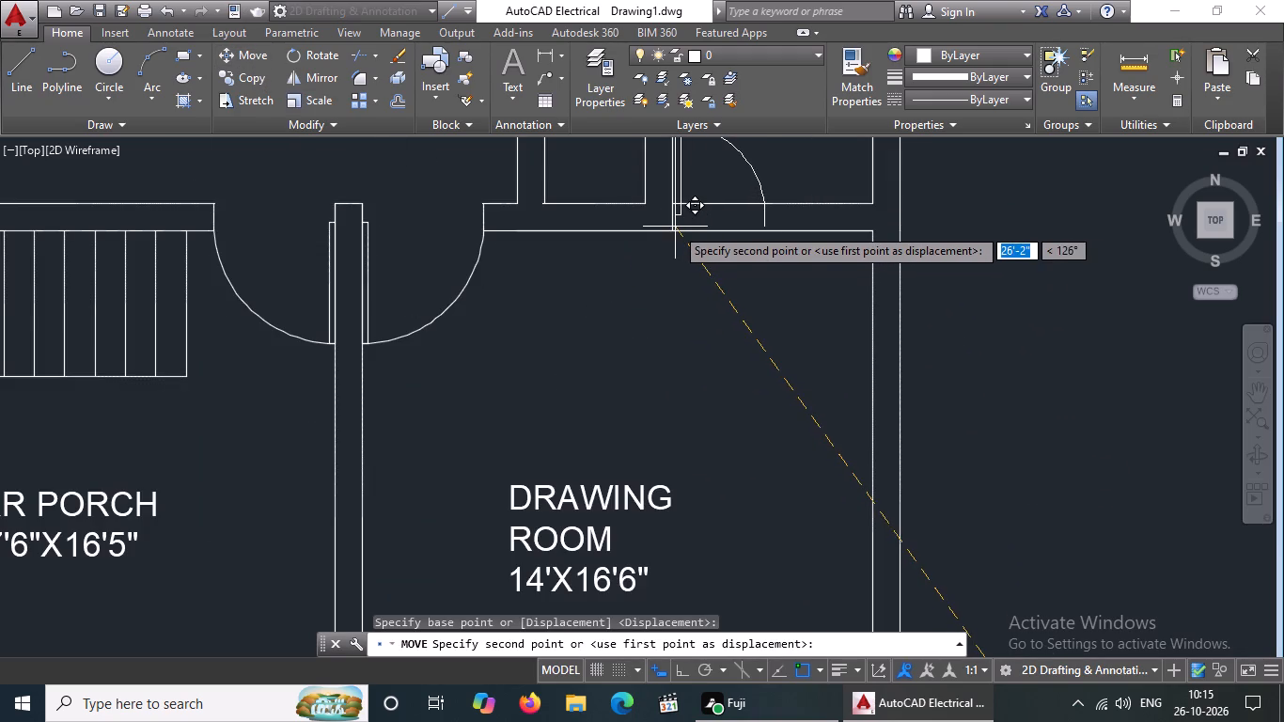
left_click(672, 230)
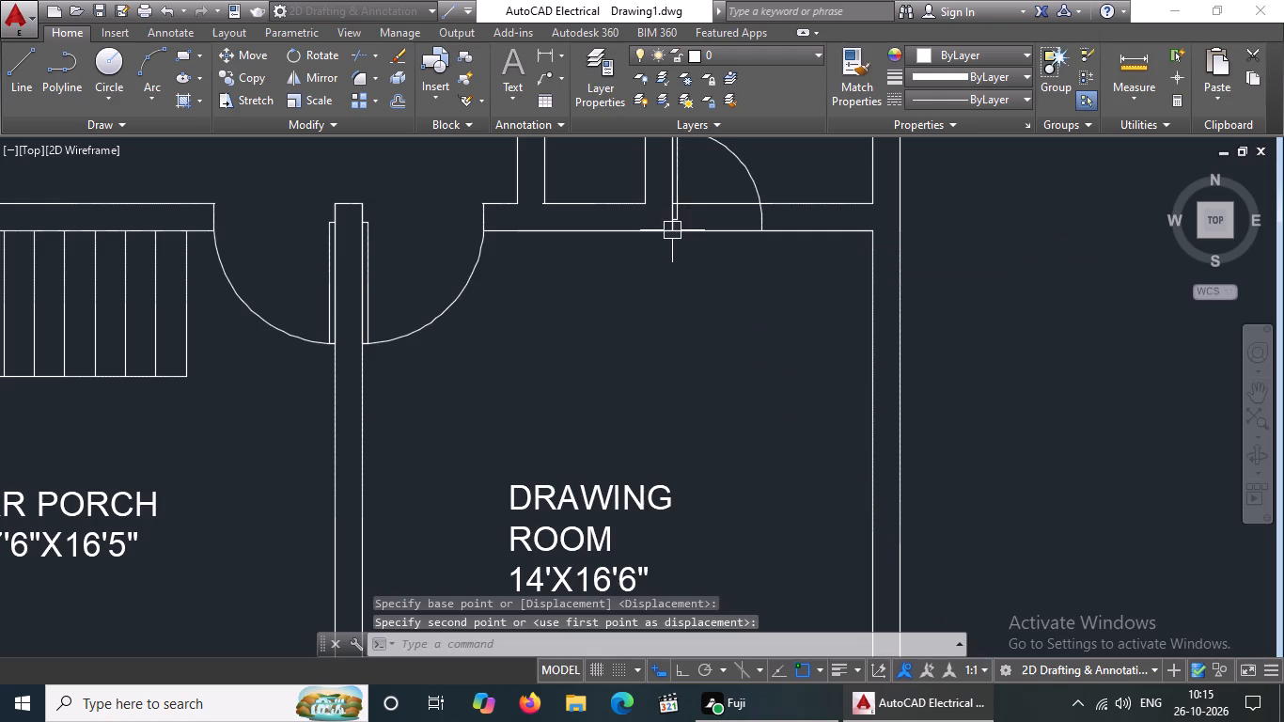
scroll(720, 273, "down", 2)
key("Escape")
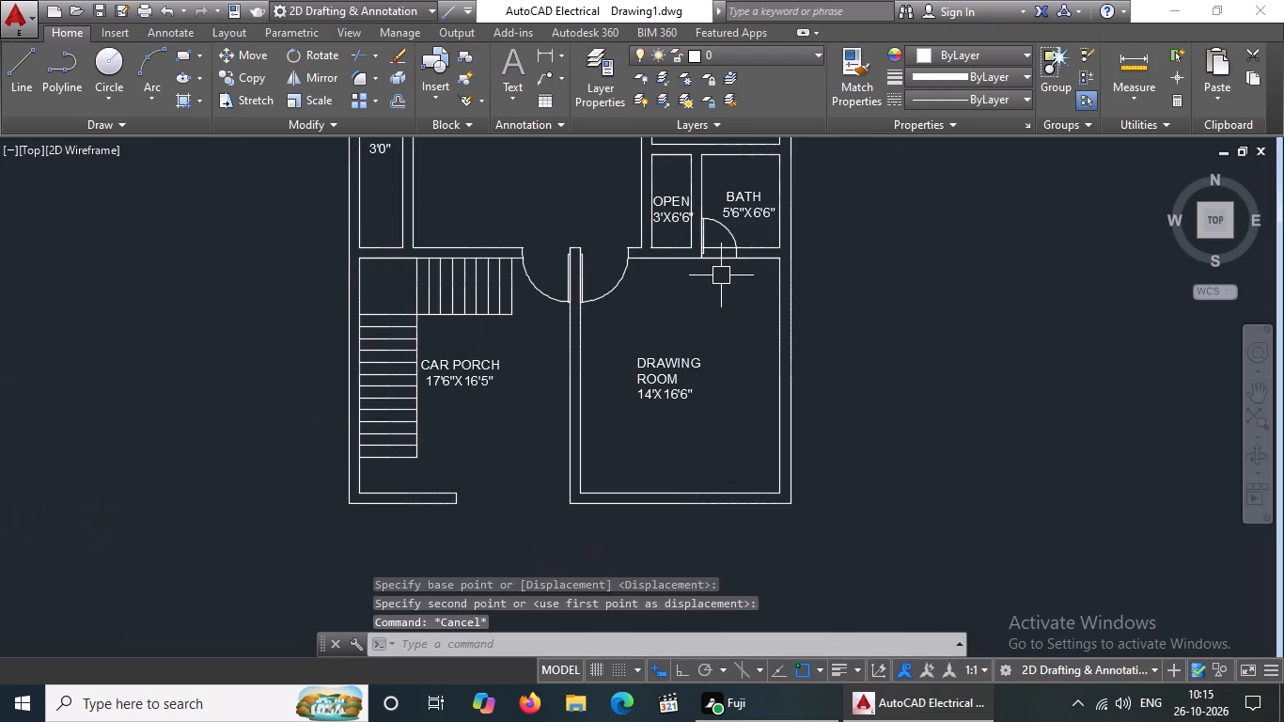
Trim both wall lines between the BATH door's hinge and its swing arc, including the pieces inside the door leaf.
type("TR")
key("space")
key("space")
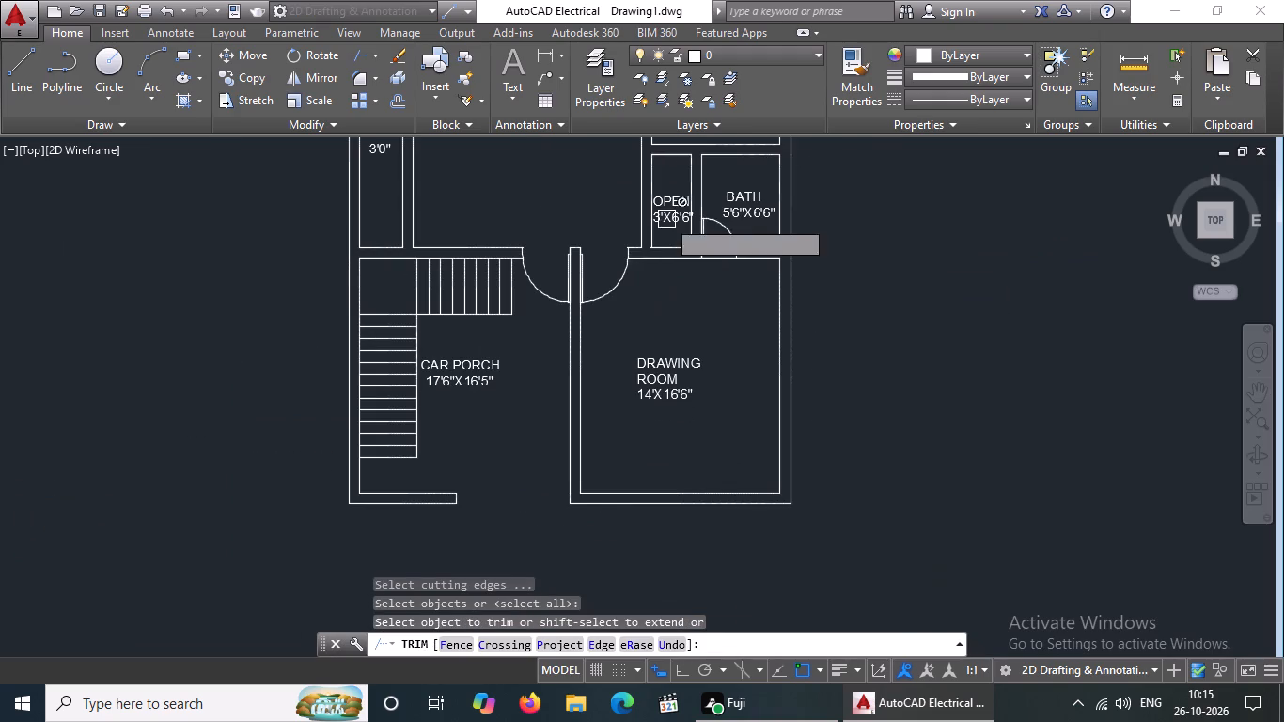
scroll(679, 225, "up", 3)
scroll(735, 309, "up", 2)
scroll(815, 316, "up", 2)
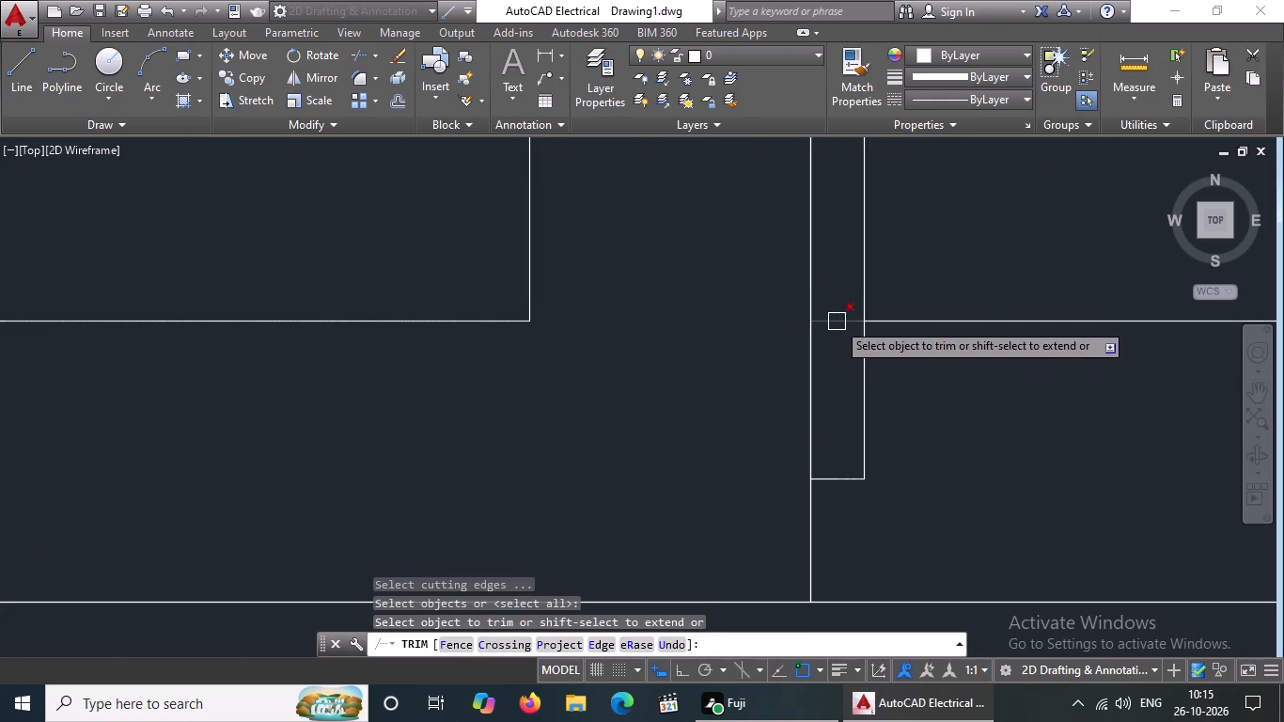
left_click(837, 322)
scroll(888, 326, "down", 4)
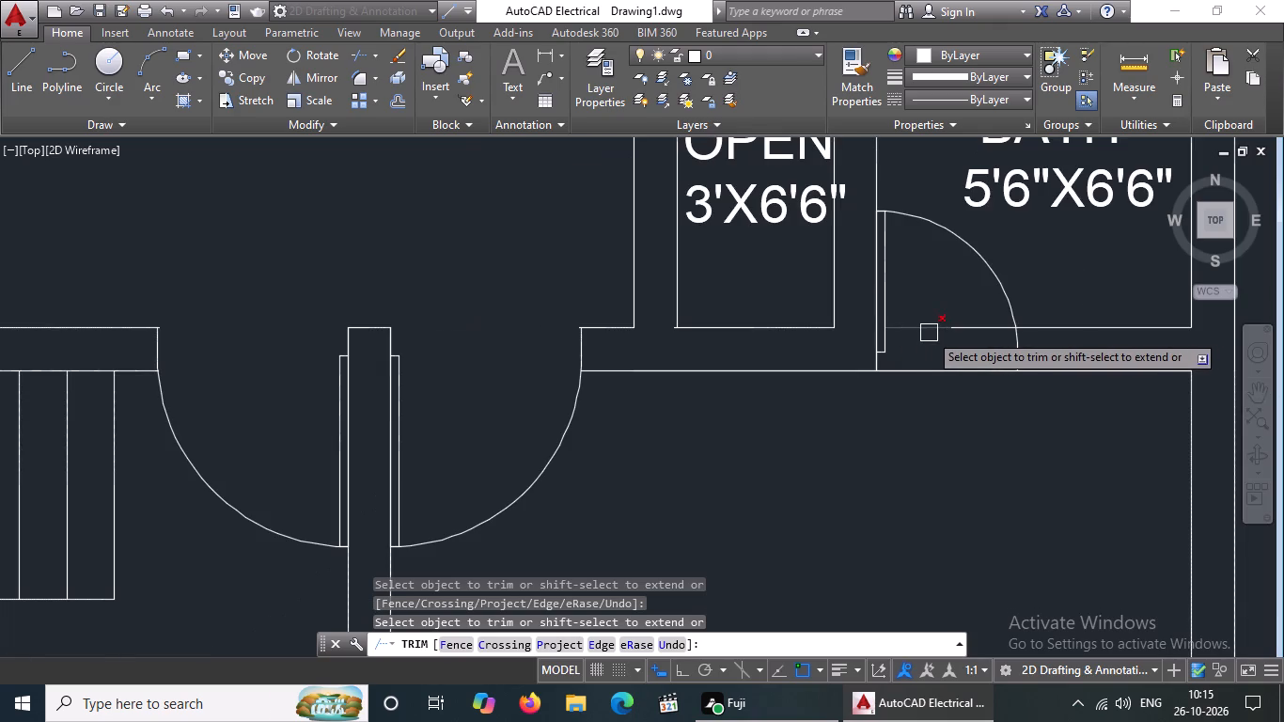
left_click(928, 332)
left_click(953, 326)
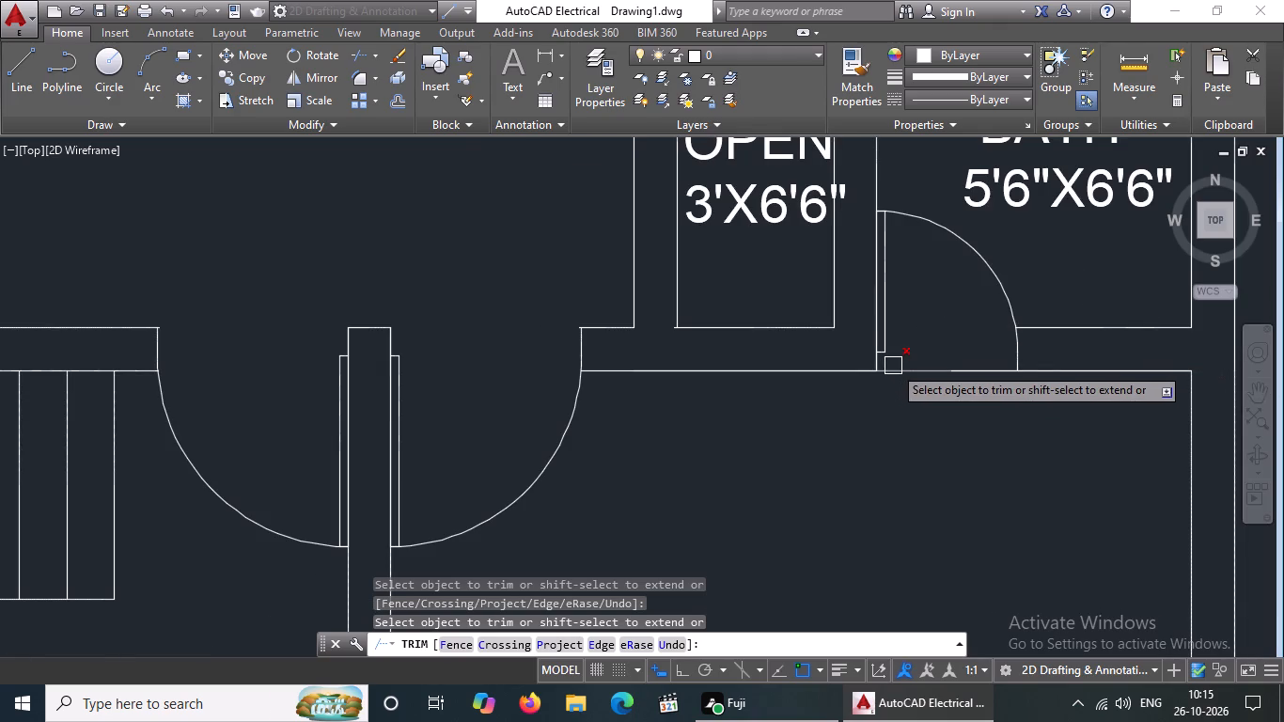
left_click(893, 366)
left_click_drag(893, 369, 906, 369)
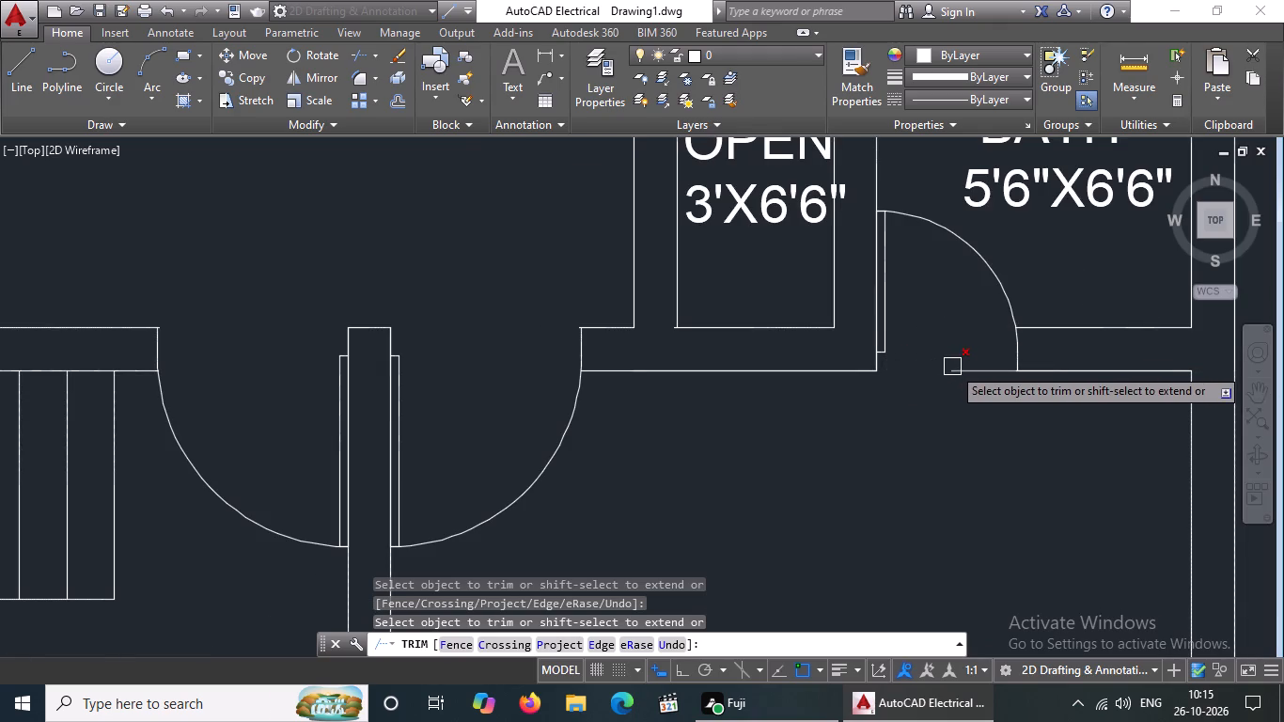
left_click(952, 367)
left_click(963, 367)
scroll(941, 386, "down", 4)
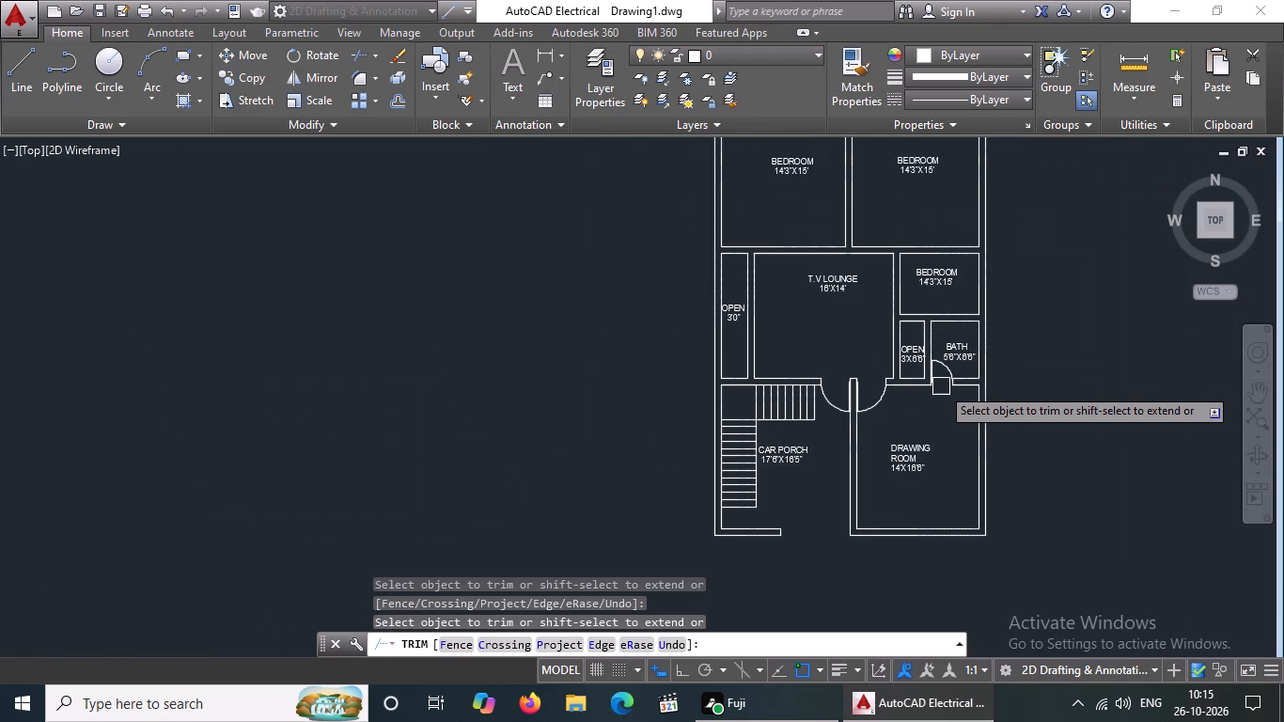
key("Escape")
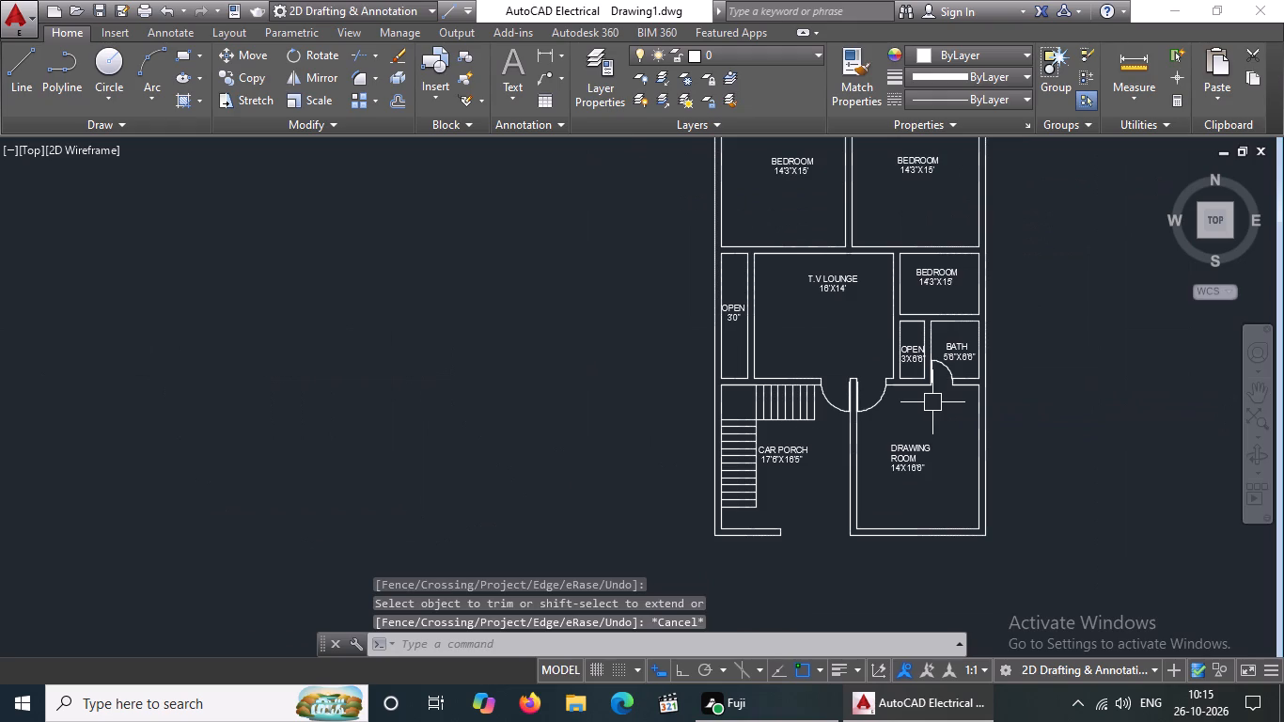
Extend the 3'X6'6" OPEN area's bottom and top wall lines left to the T.V LOUNGE's right wall line.
middle_click_drag(932, 402, 869, 450)
scroll(839, 418, "up", 2)
key("Escape")
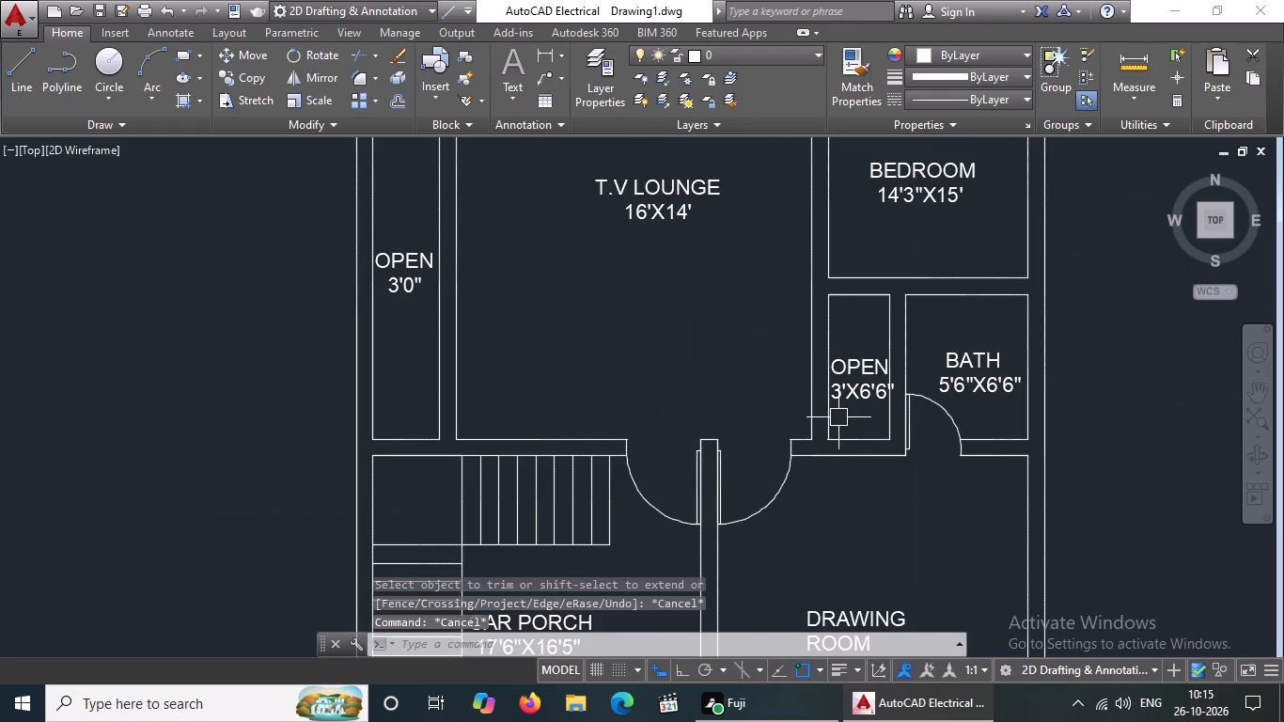
key("e")
key("x")
key("space")
key("space")
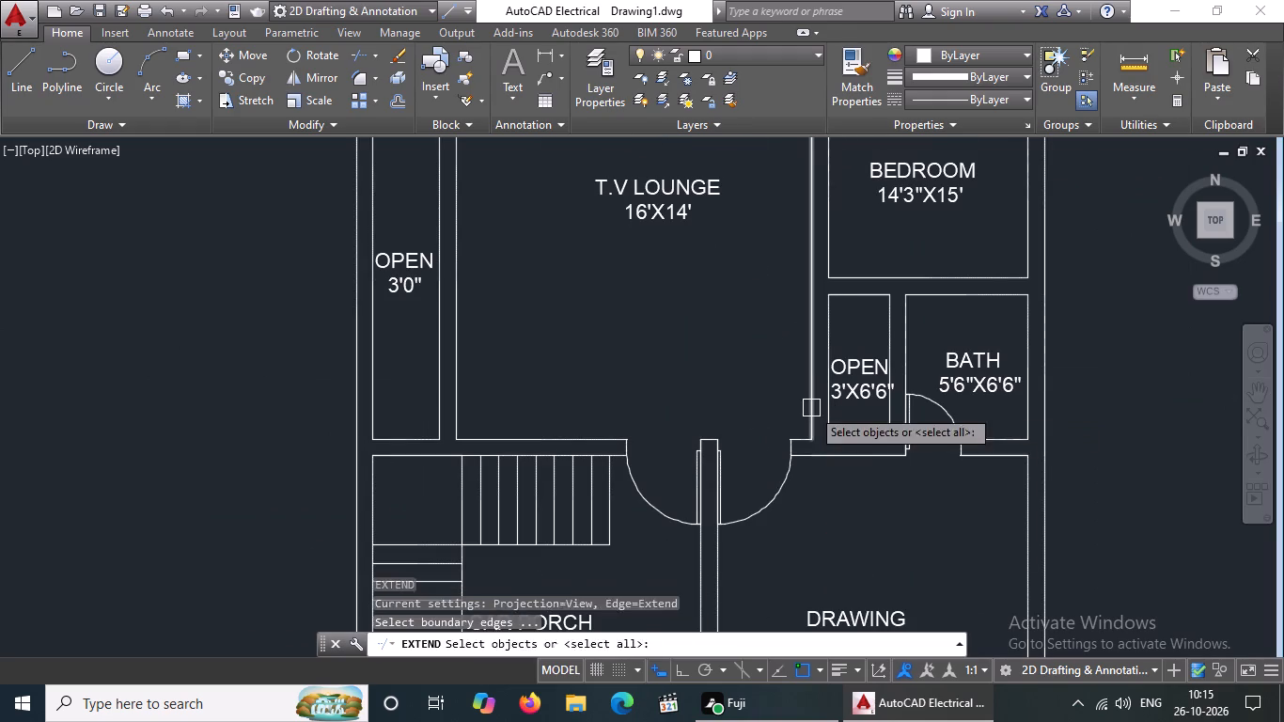
left_click(844, 437)
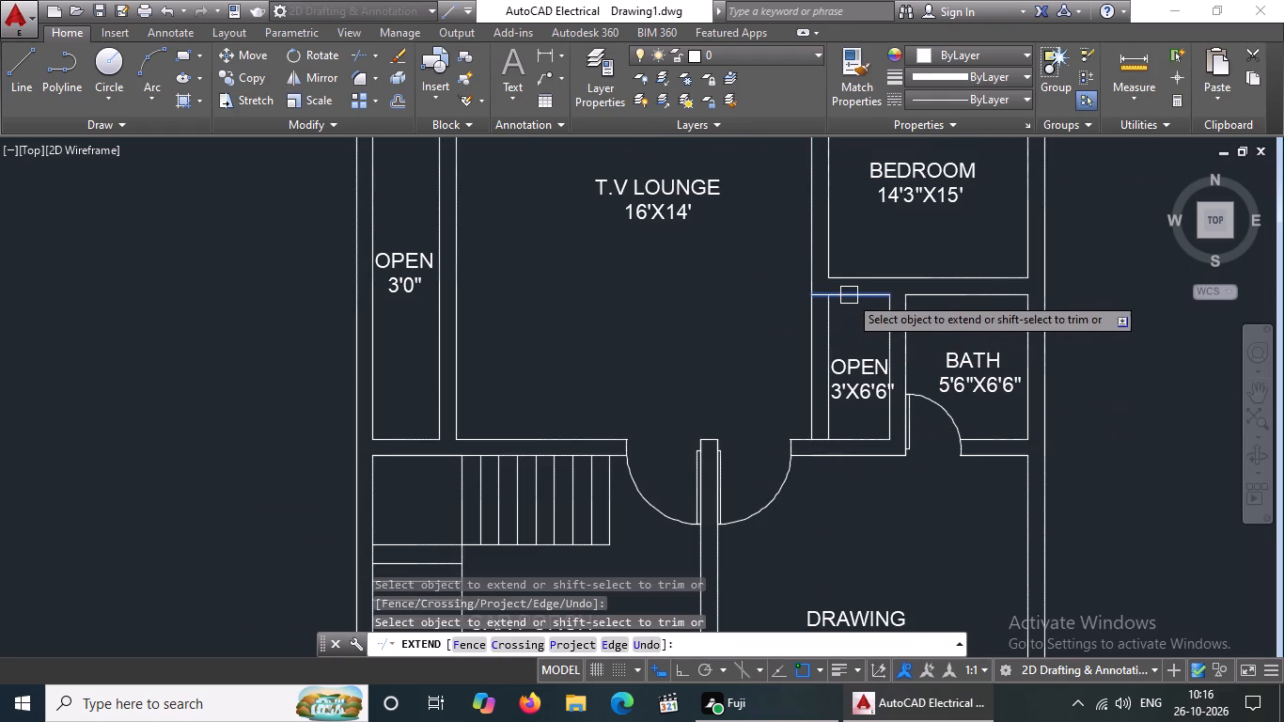
left_click(850, 294)
key("Escape")
Erase the left inner wall line of the 3'X6'6" OPEN area.
left_click(832, 335)
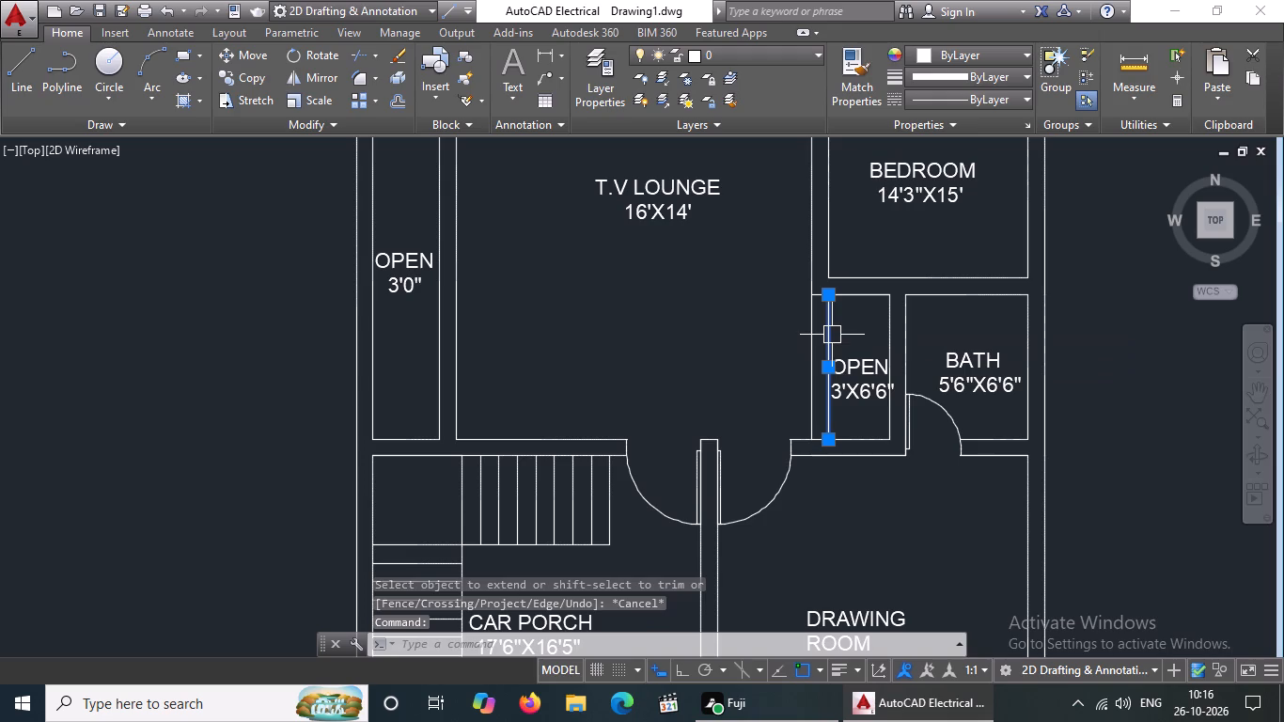
key("Delete")
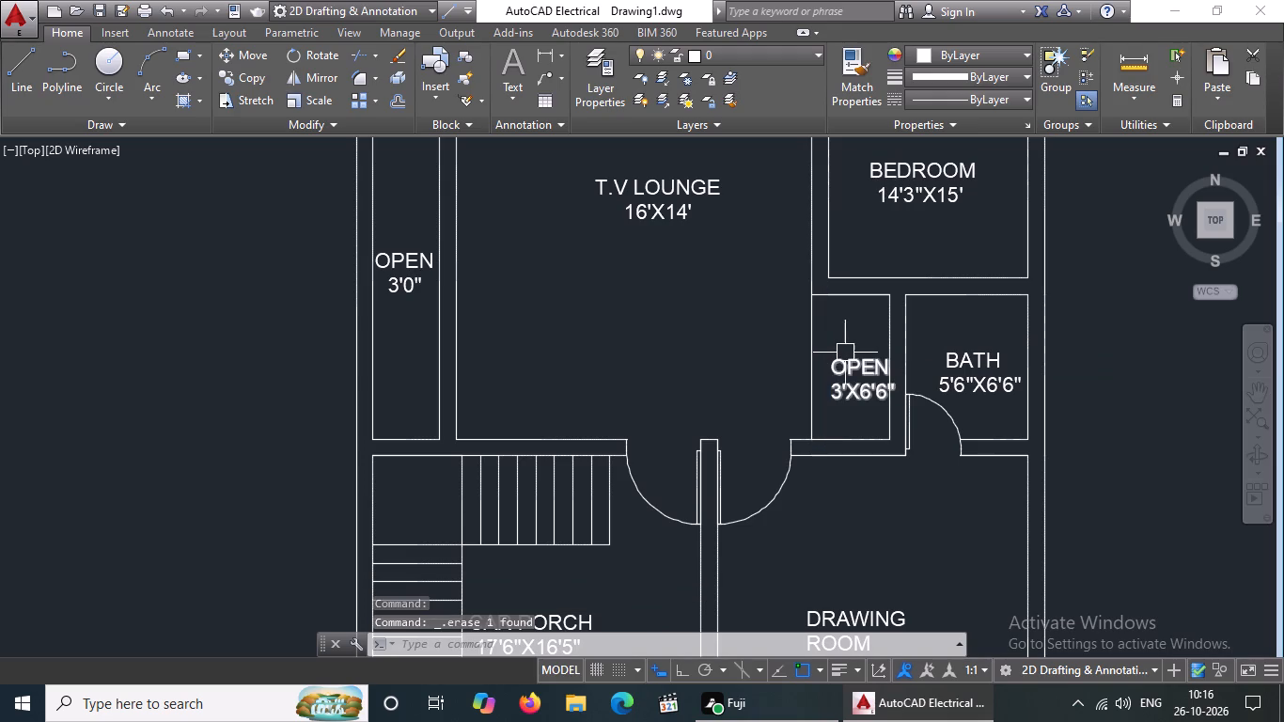
key("Escape")
Trim and erase the T.V LOUNGE's right wall line alongside the 3'X6'6" OPEN area, joining the two spaces.
type("TR")
key("space")
key("space")
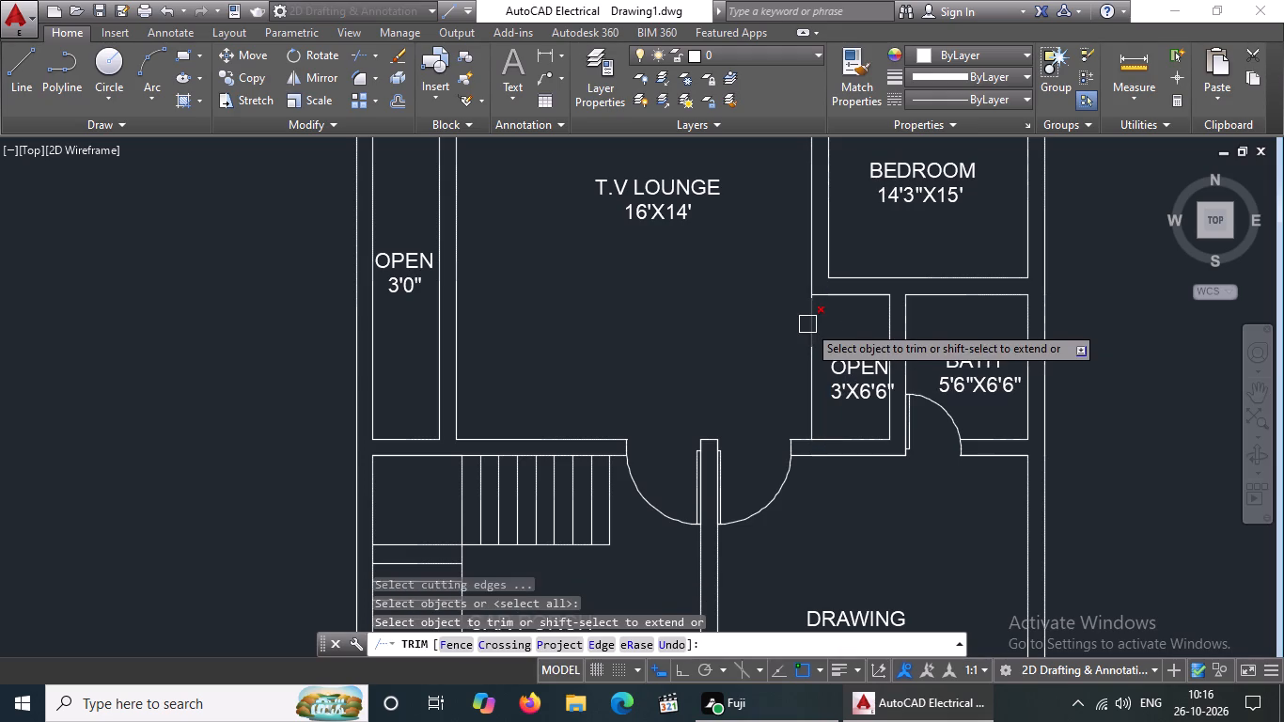
scroll(809, 303, "up", 2)
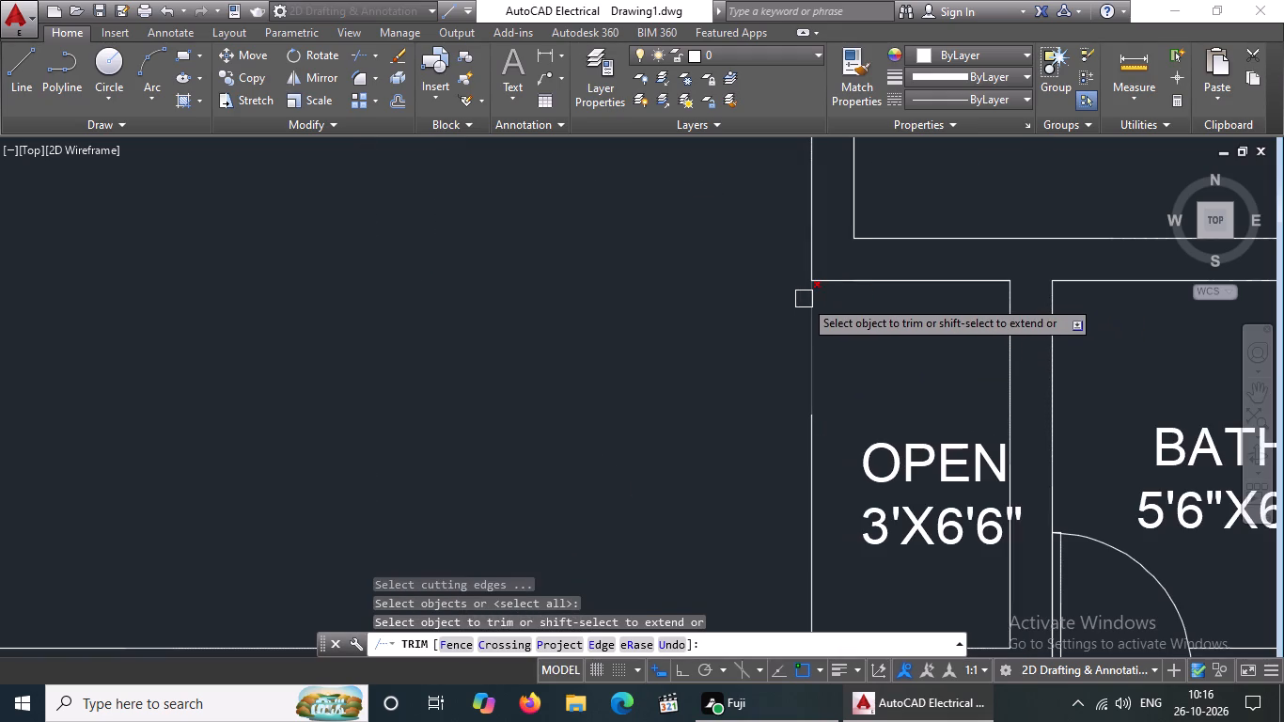
left_click(804, 298)
left_click(807, 421)
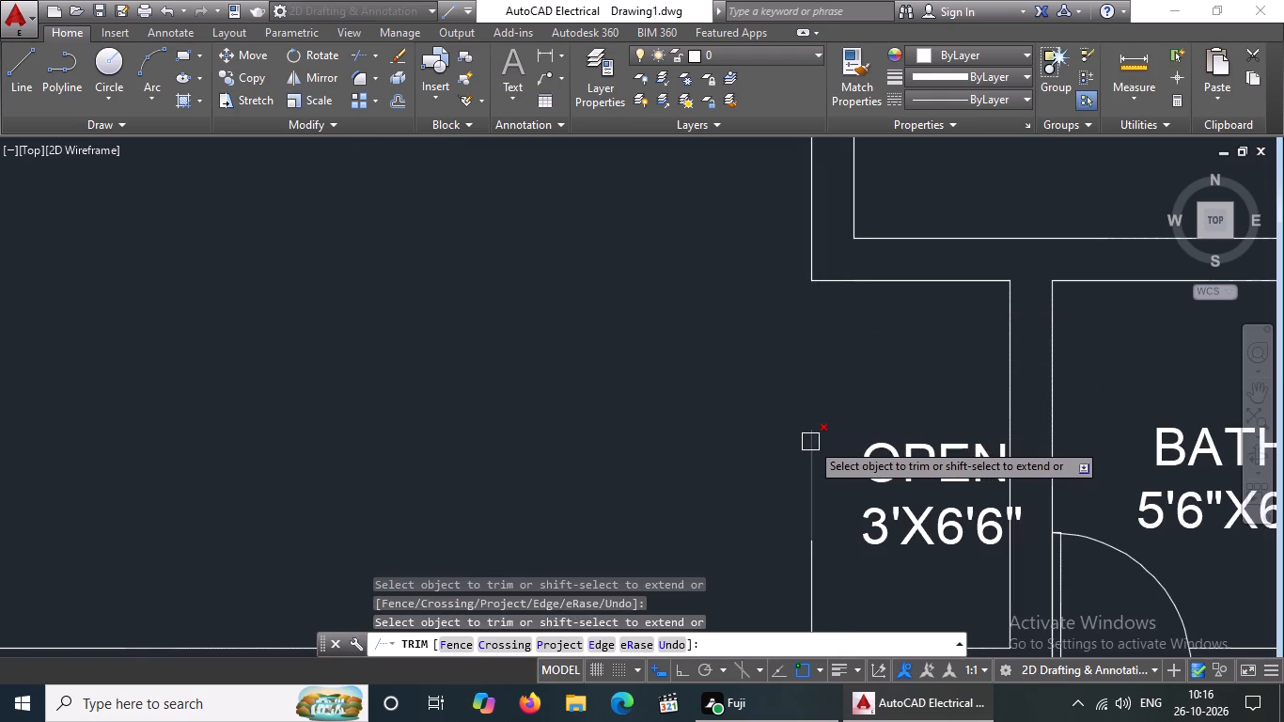
left_click(811, 443)
scroll(839, 405, "down", 3)
scroll(836, 440, "up", 3)
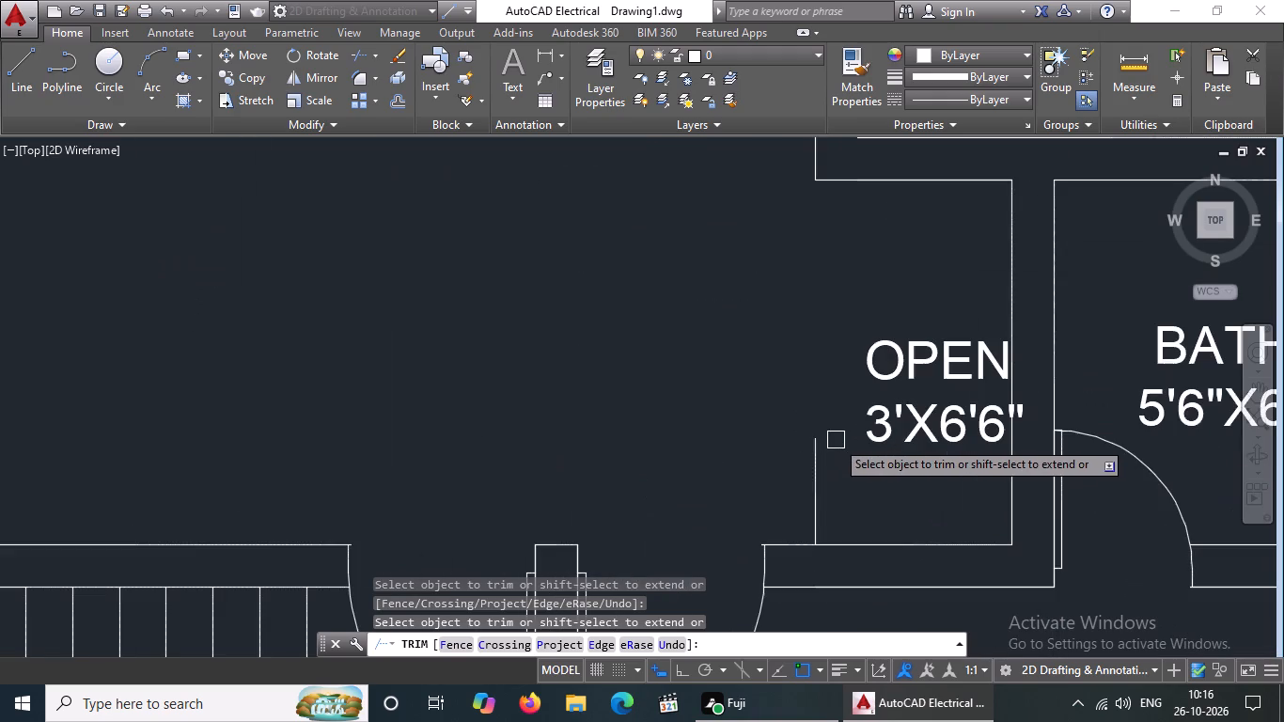
left_click(815, 446)
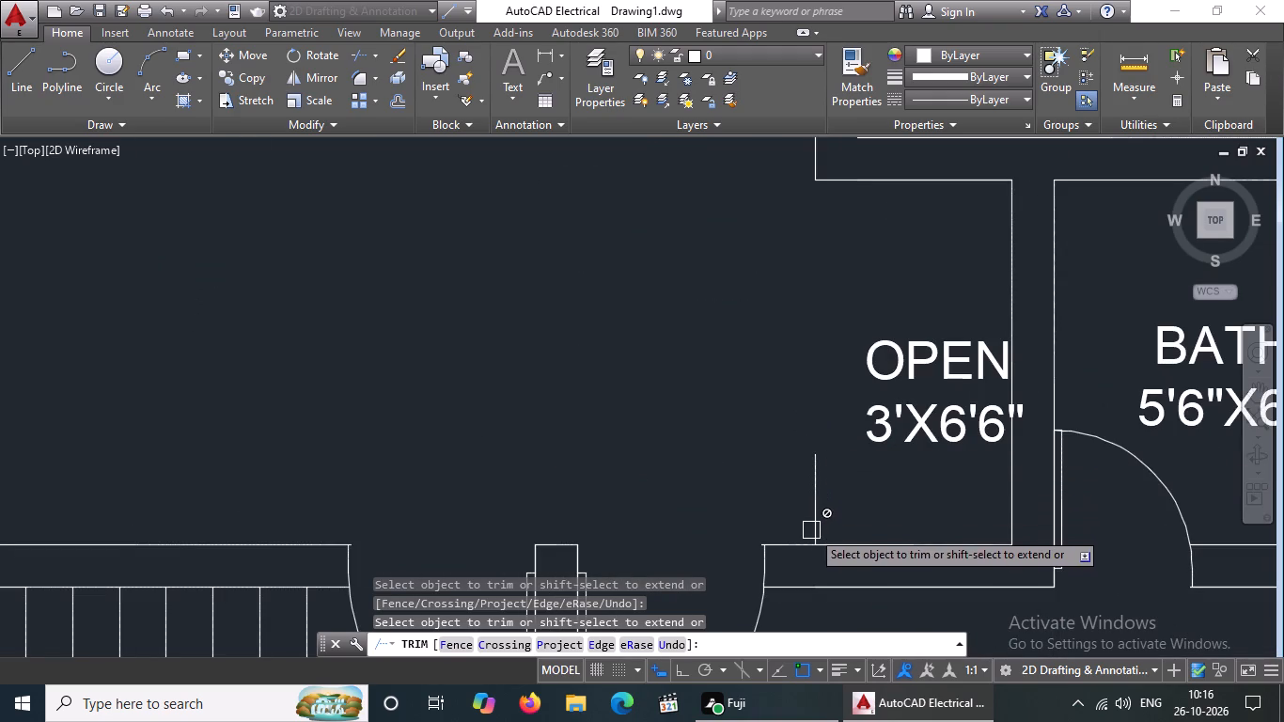
key("Escape")
left_click(815, 515)
key("Delete")
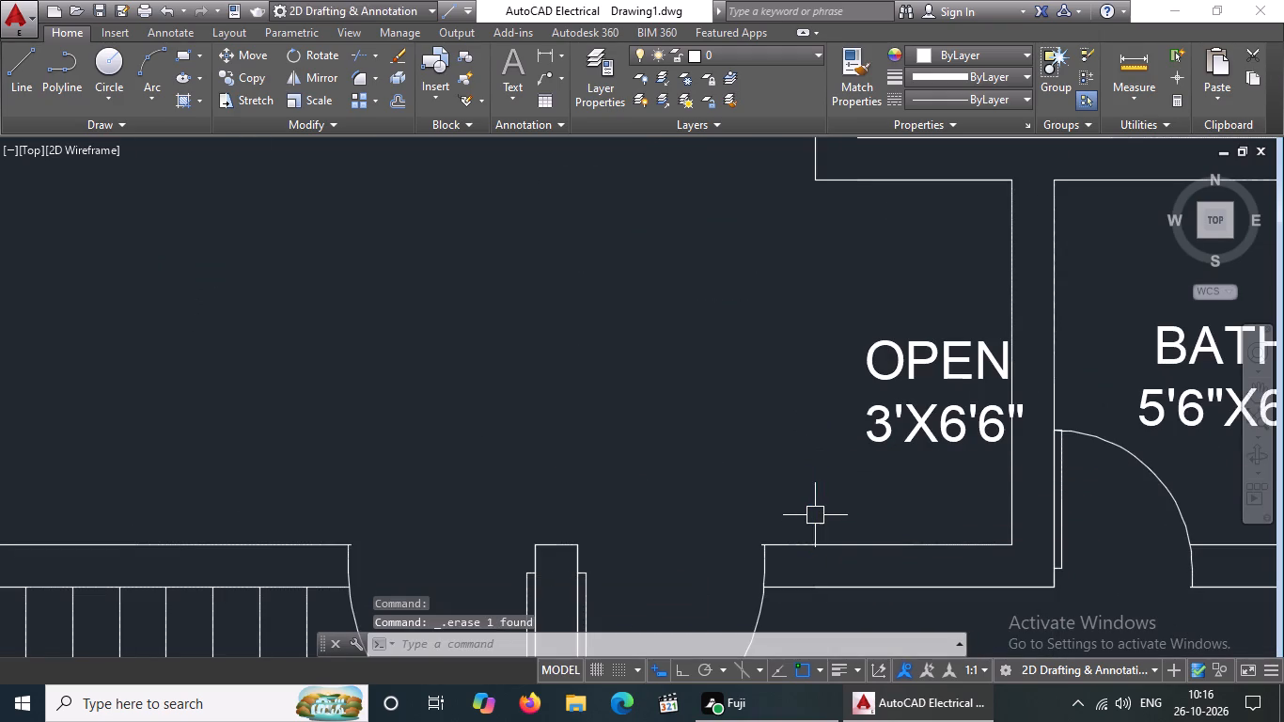
Shift the OPEN 3'X6'6" label about 6" up and to the left, clear of the wall line.
scroll(815, 512, "down", 5)
scroll(842, 509, "up", 3)
left_click(819, 465)
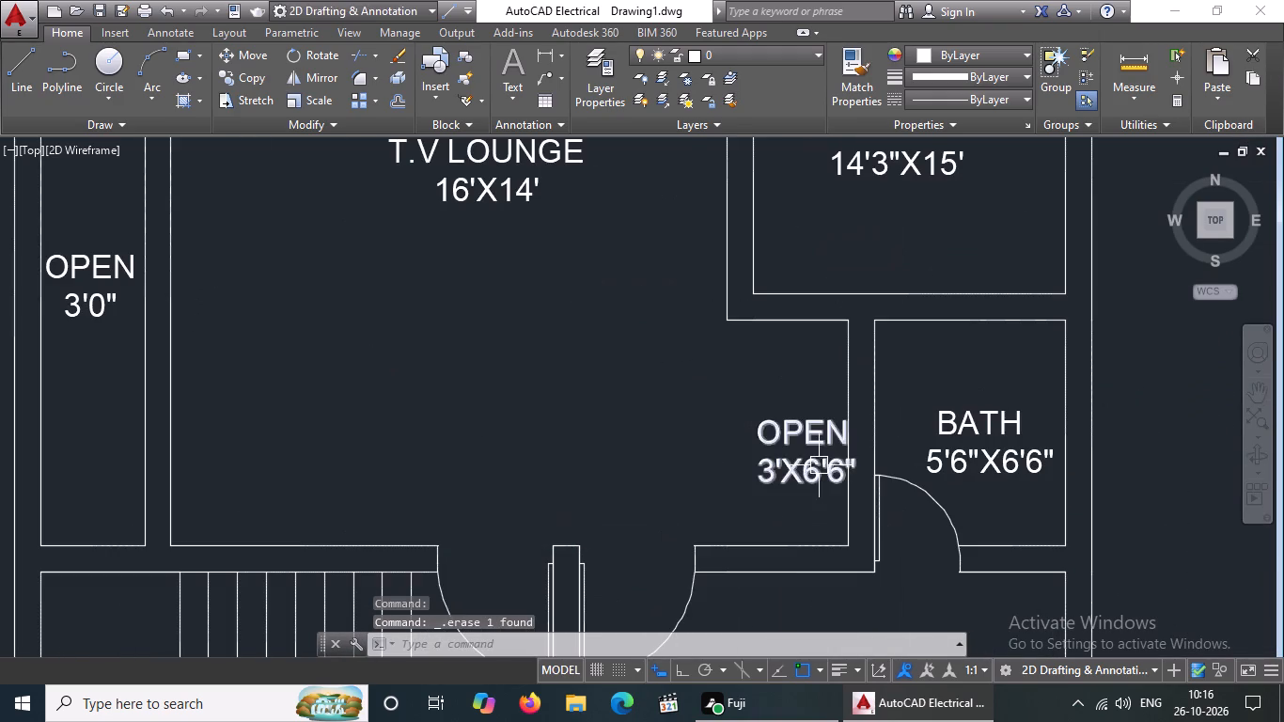
left_click(759, 423)
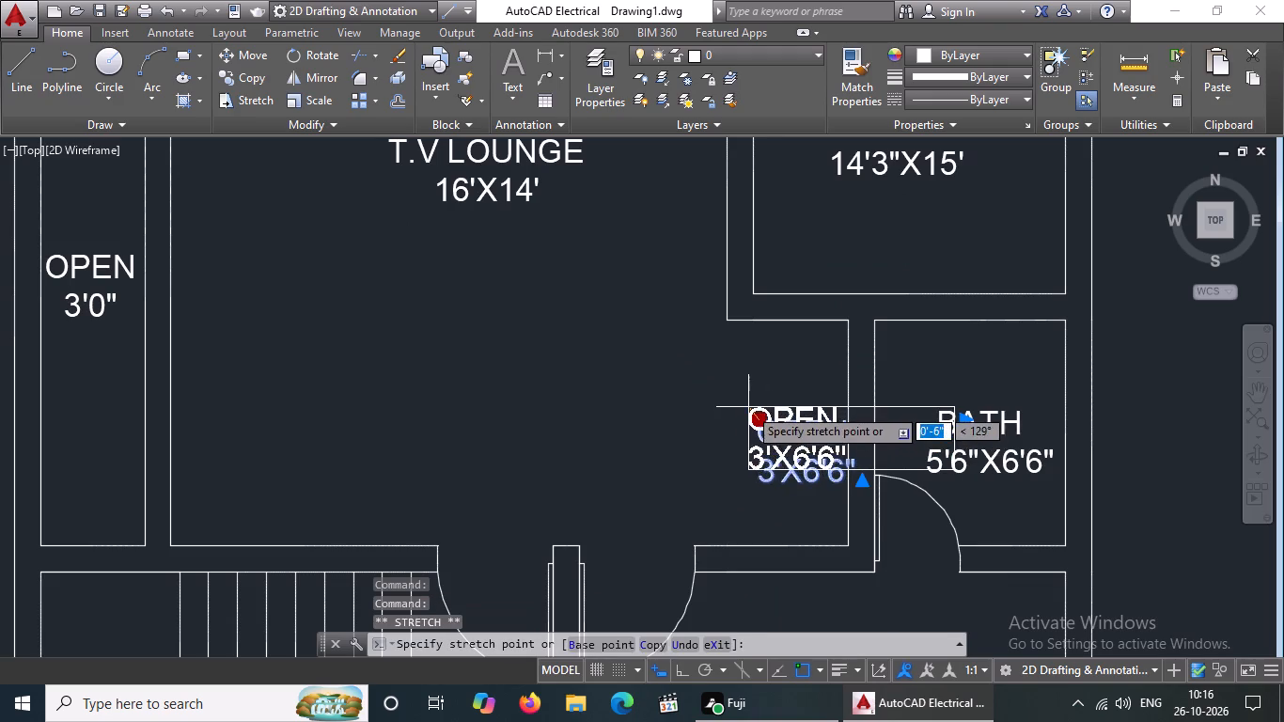
left_click(746, 405)
Erase the right inner wall line of the 3'0" OPEN strip beside the T.V LOUNGE.
scroll(750, 410, "down", 4)
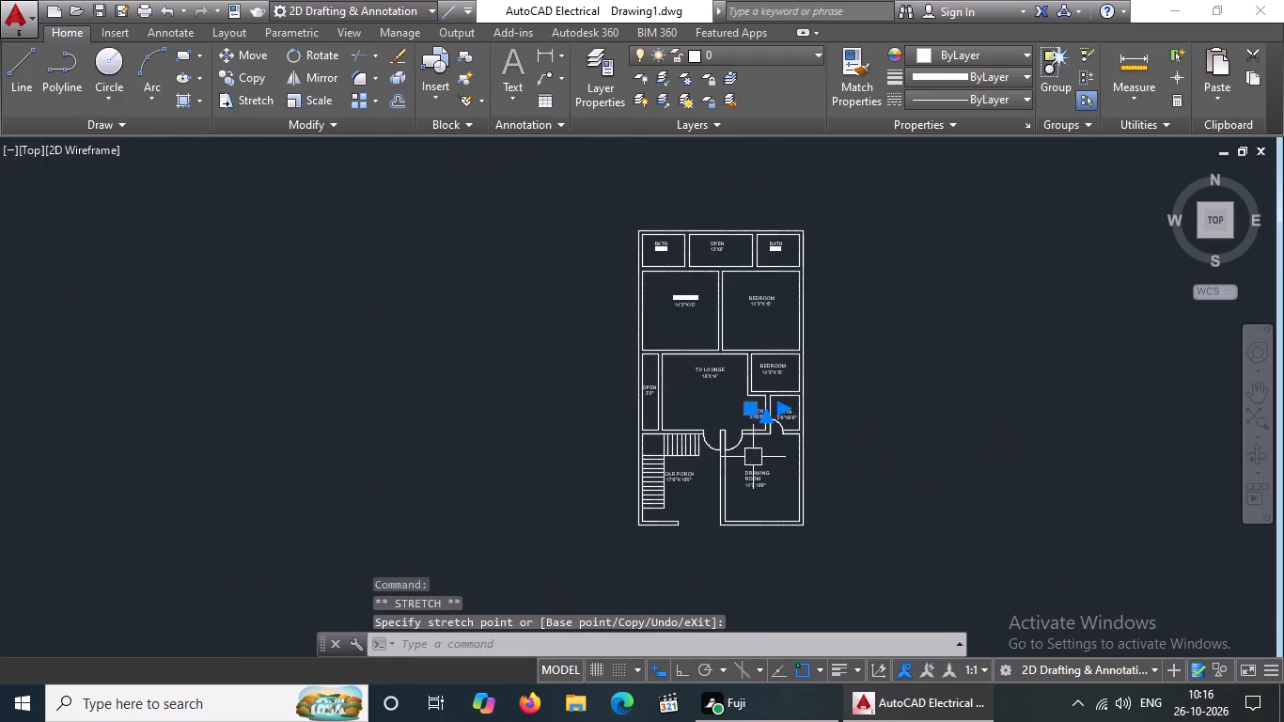
scroll(664, 415, "up", 2)
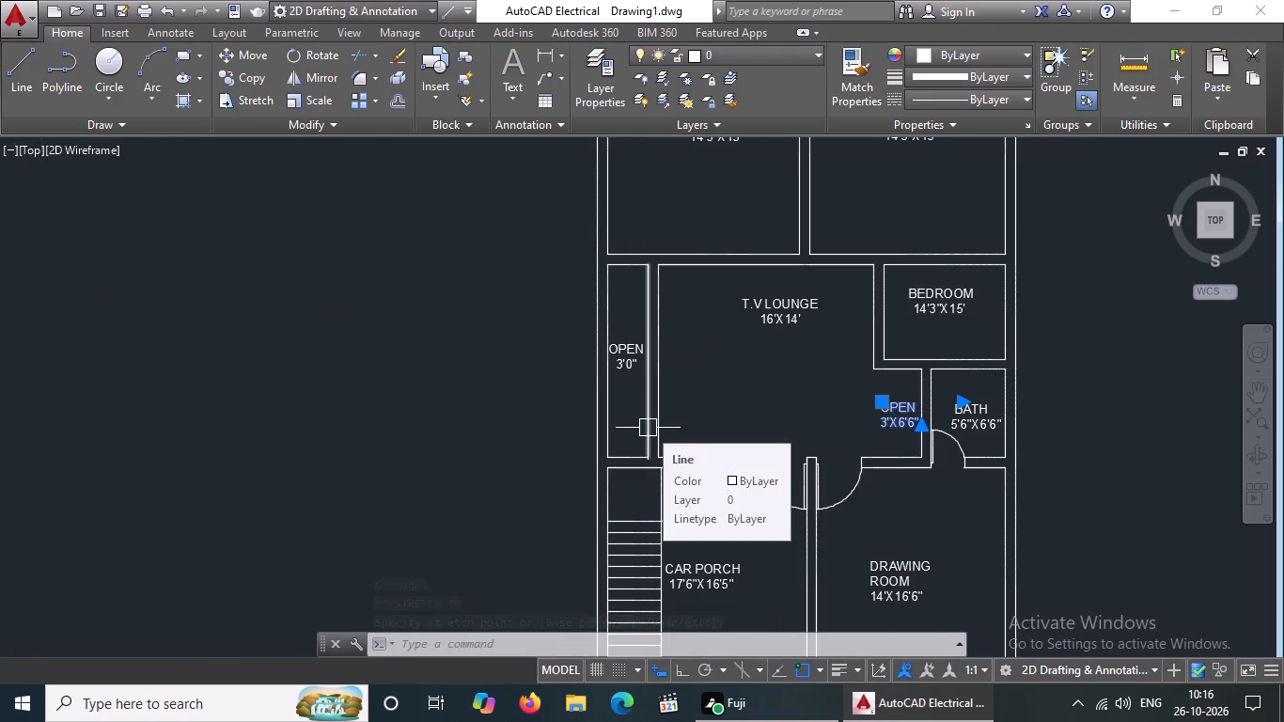
scroll(646, 402, "up", 1)
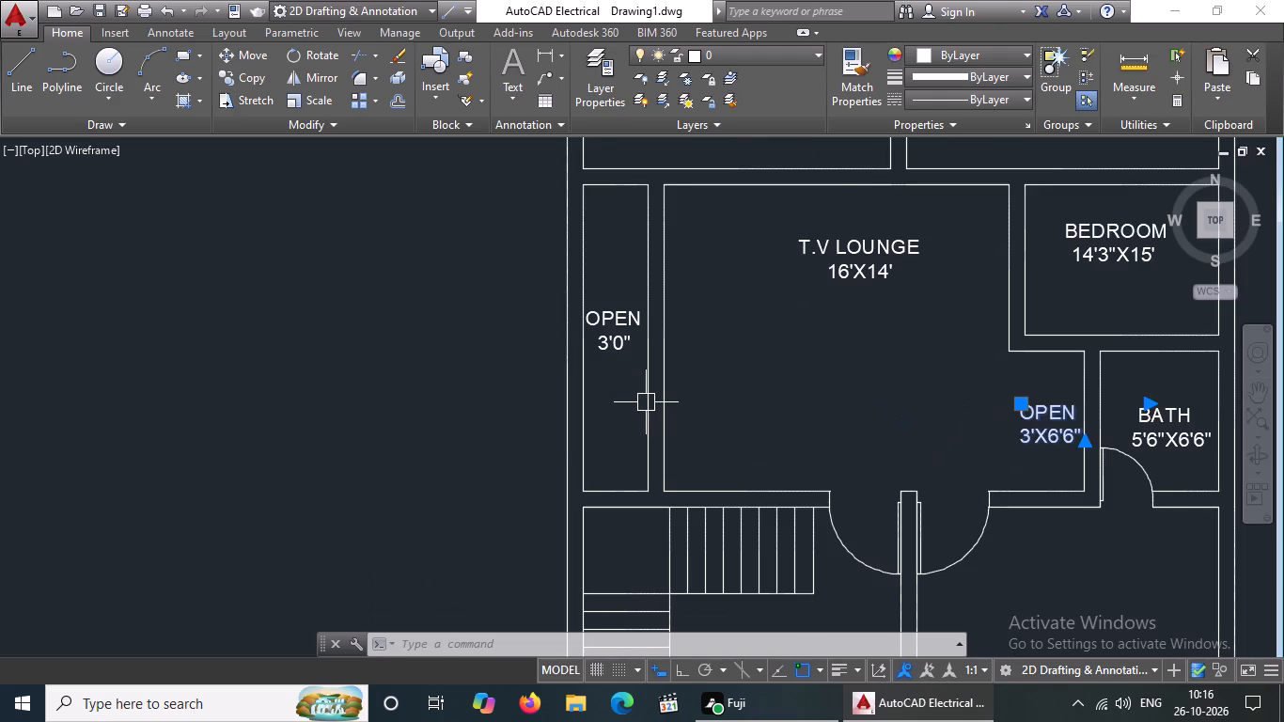
left_click(646, 400)
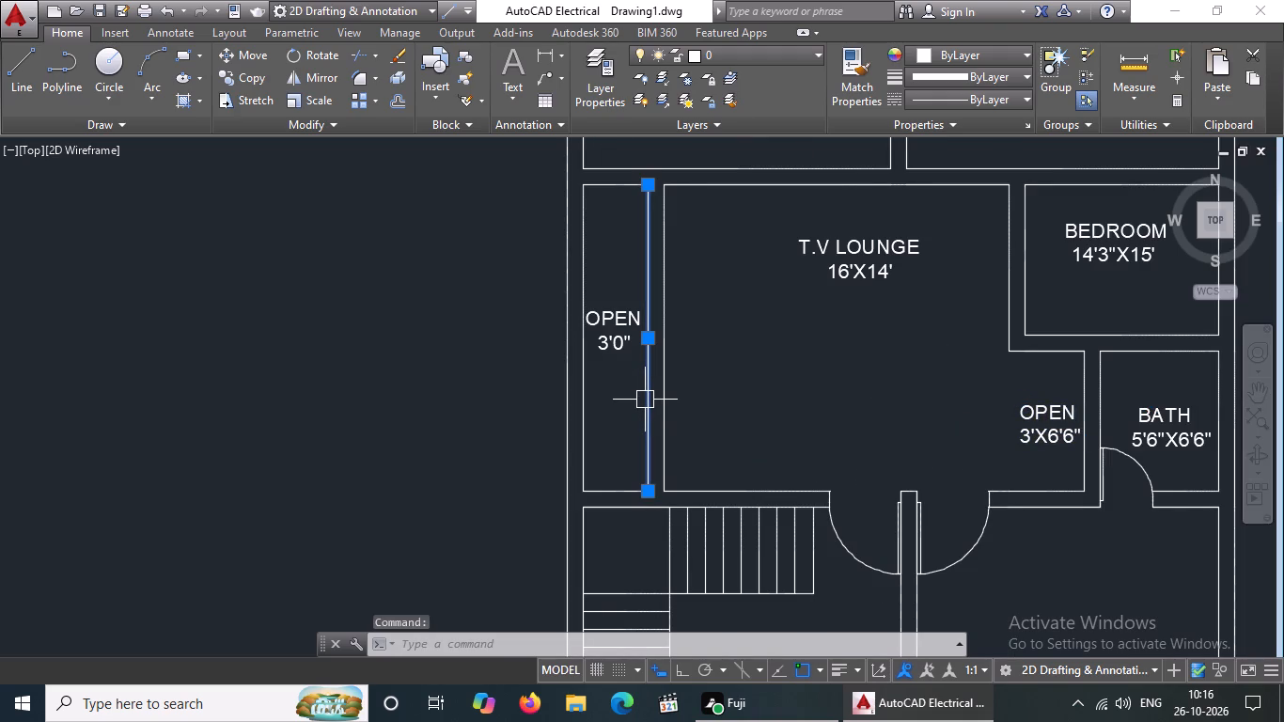
key("Delete")
Extend the top and bottom wall lines of the OPEN 3'0" strip to the remaining line beside the T.V LOUNGE.
type("EX")
key("space")
key("space")
left_click(634, 486)
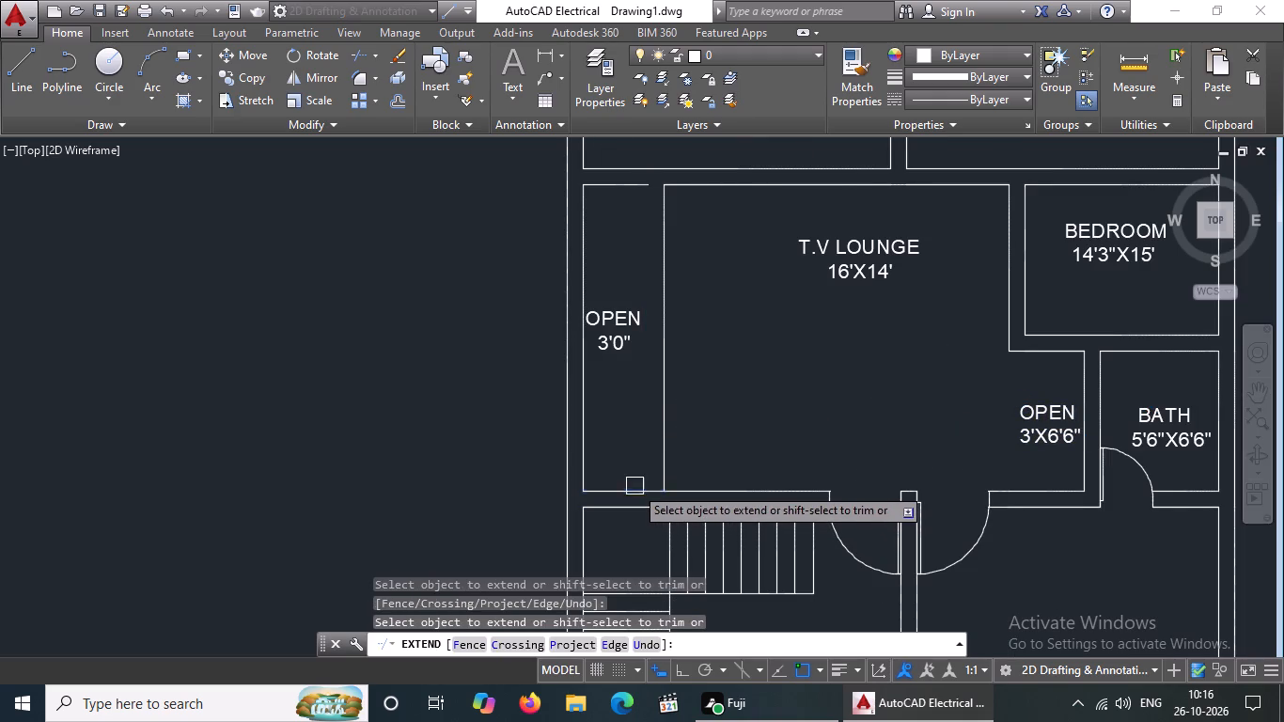
left_click(633, 191)
scroll(699, 347, "down", 2)
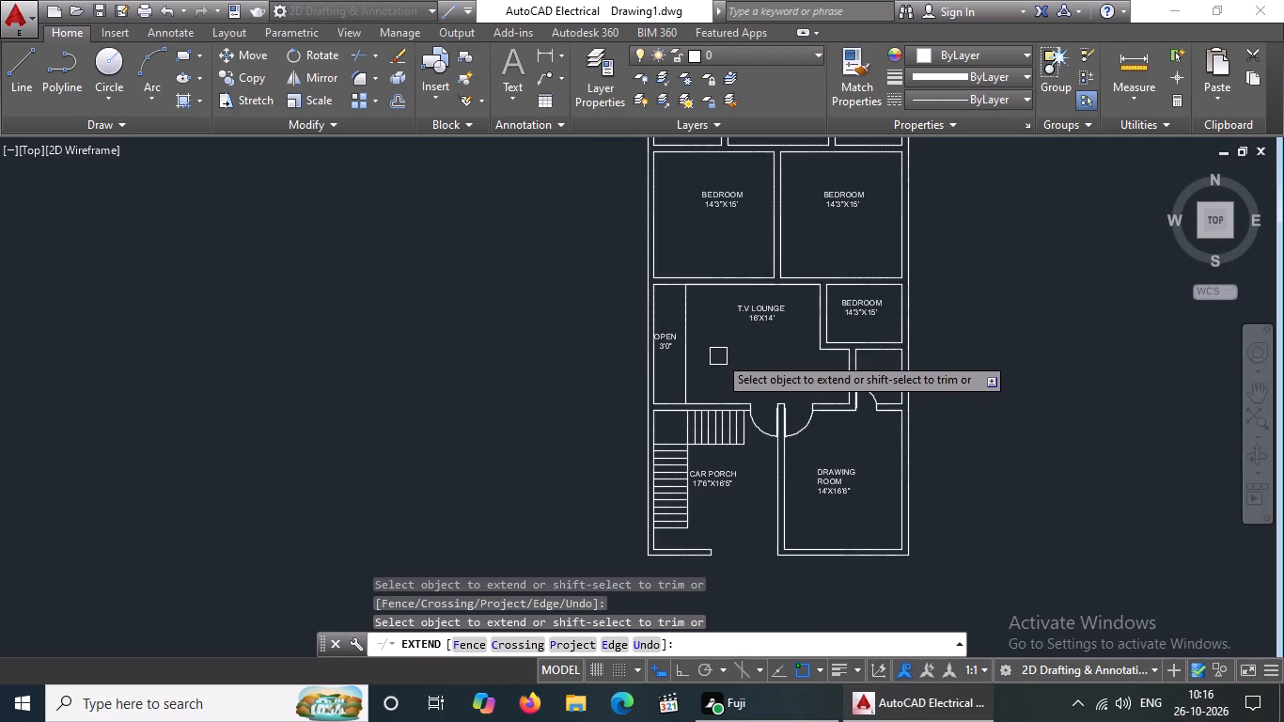
middle_click_drag(718, 354, 697, 391)
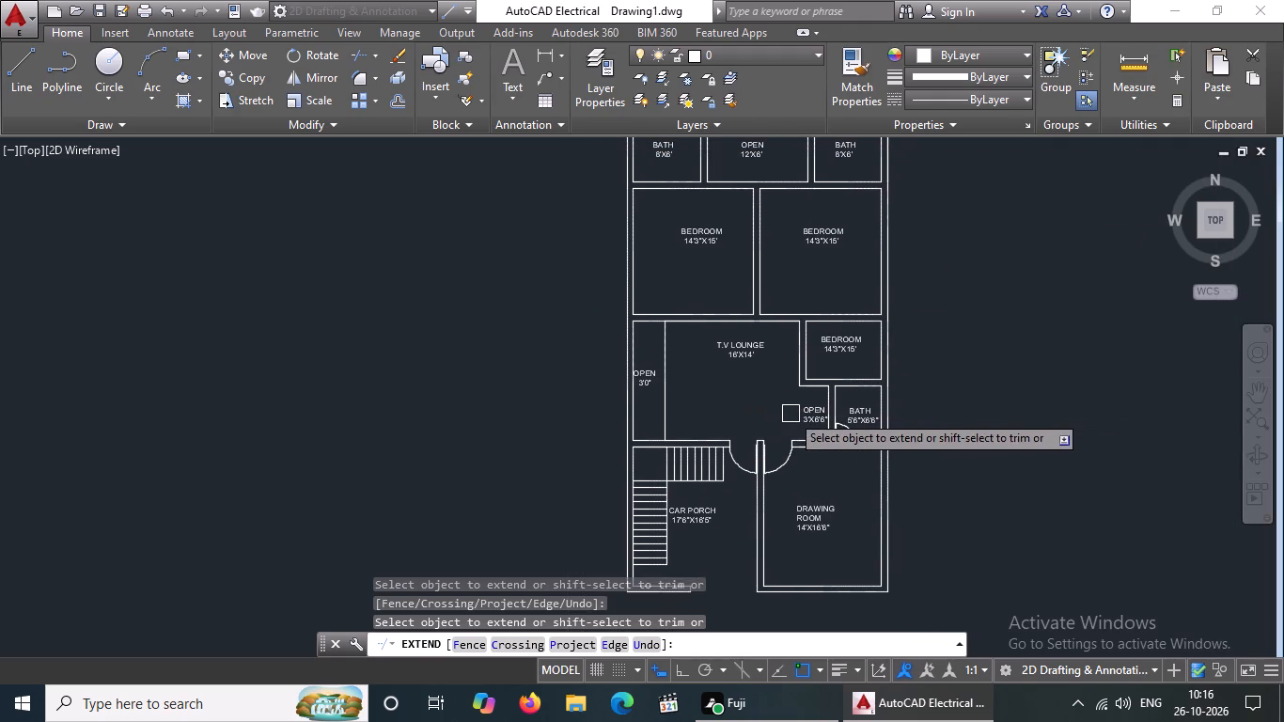
scroll(780, 388, "up", 1)
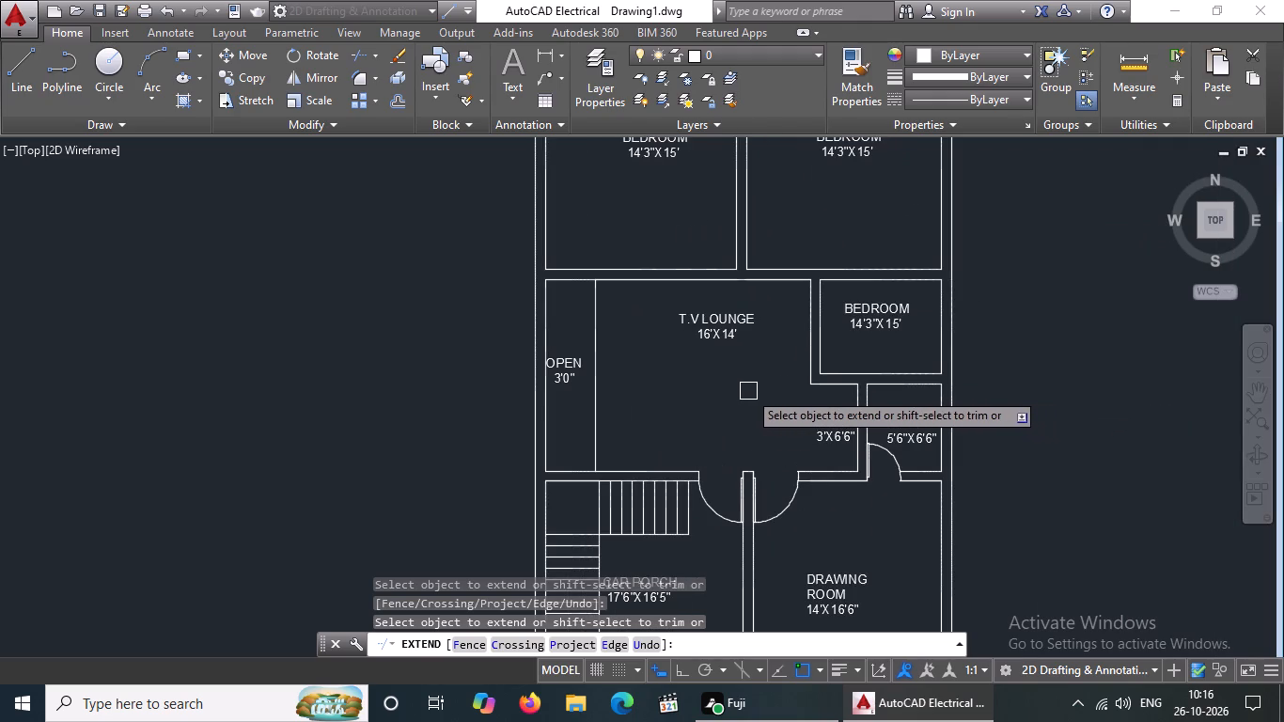
middle_click(728, 410)
scroll(728, 411, "up", 1)
key("Escape")
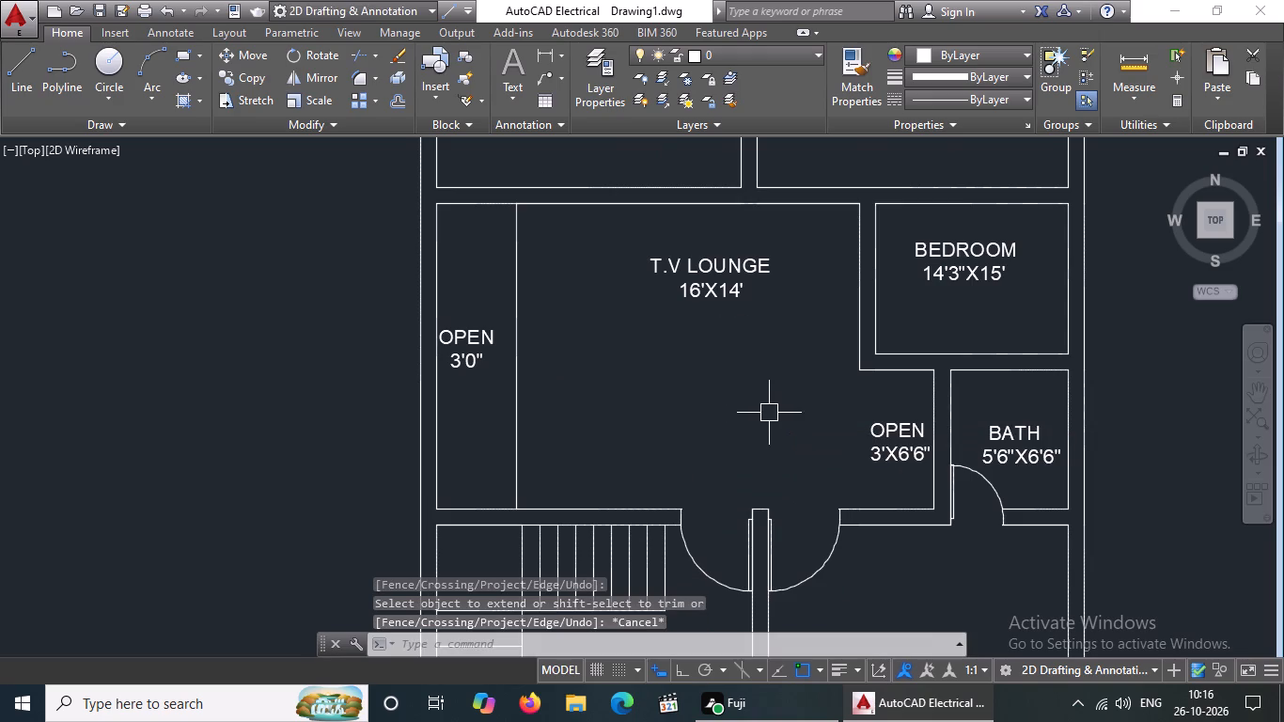
Copy the DRAWING ROOM's upper door about 10' up into the T.V LOUNGE.
scroll(770, 398, "down", 2)
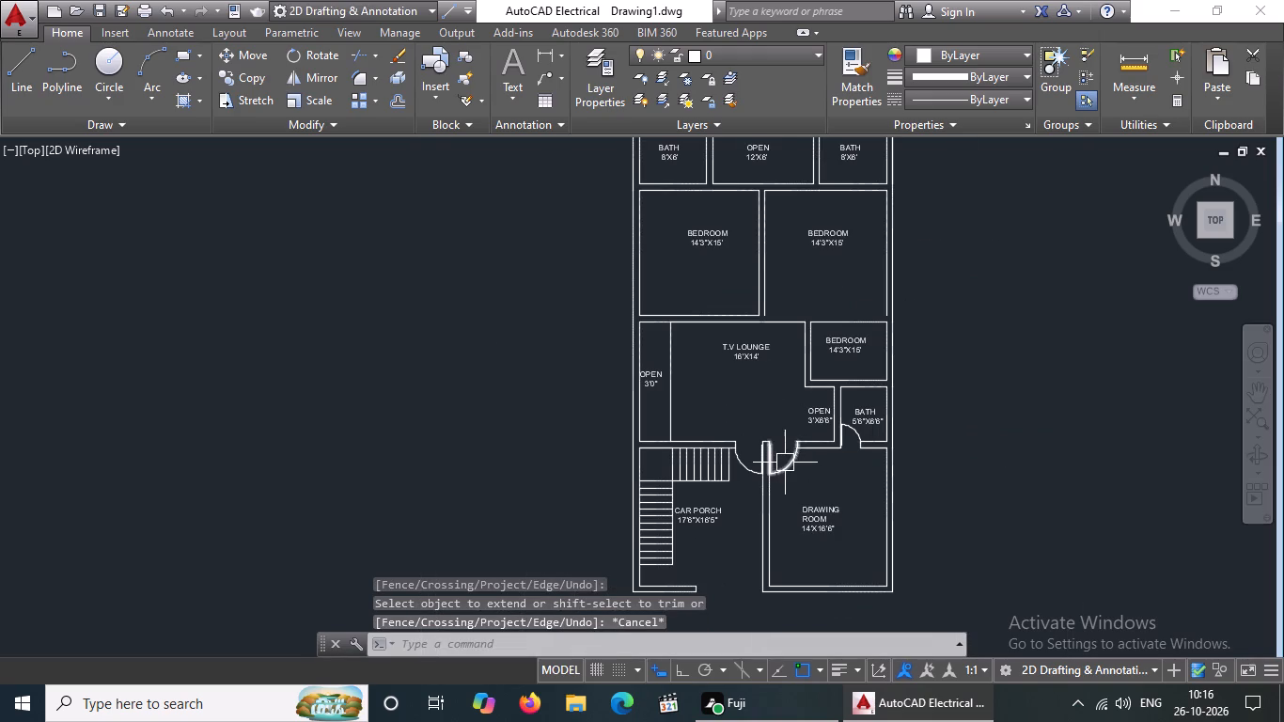
left_click(786, 459)
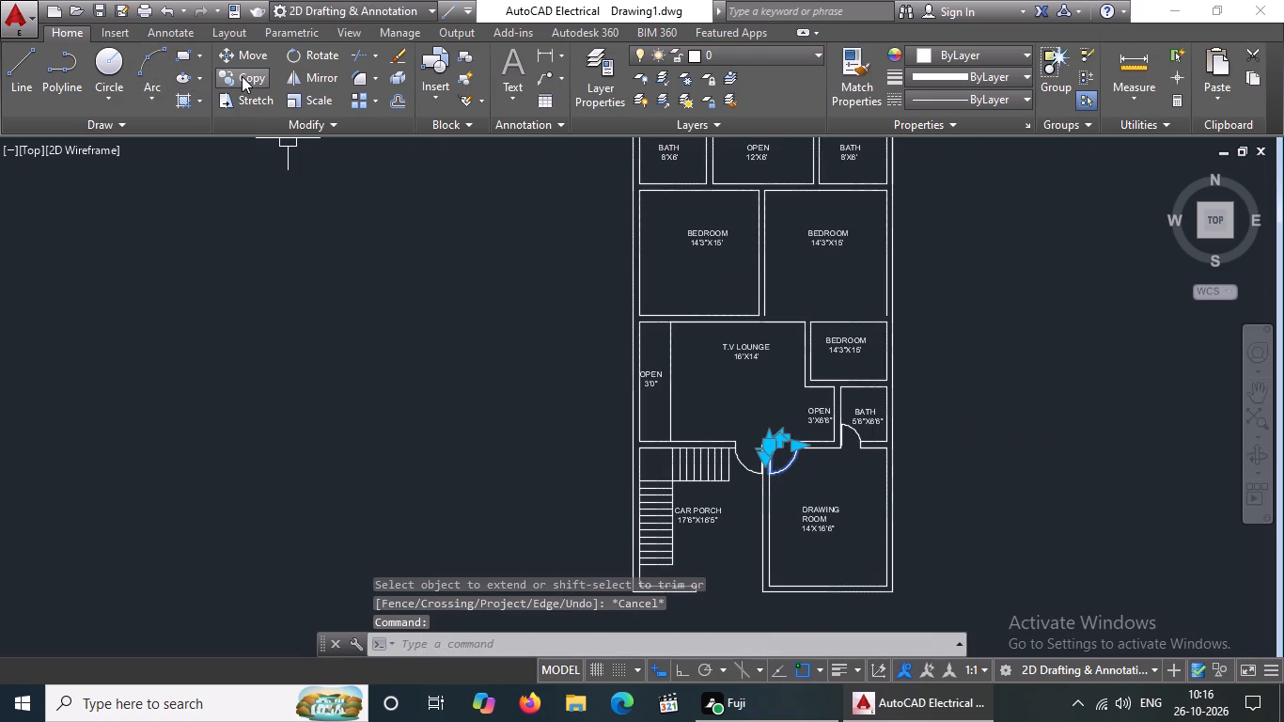
left_click(243, 76)
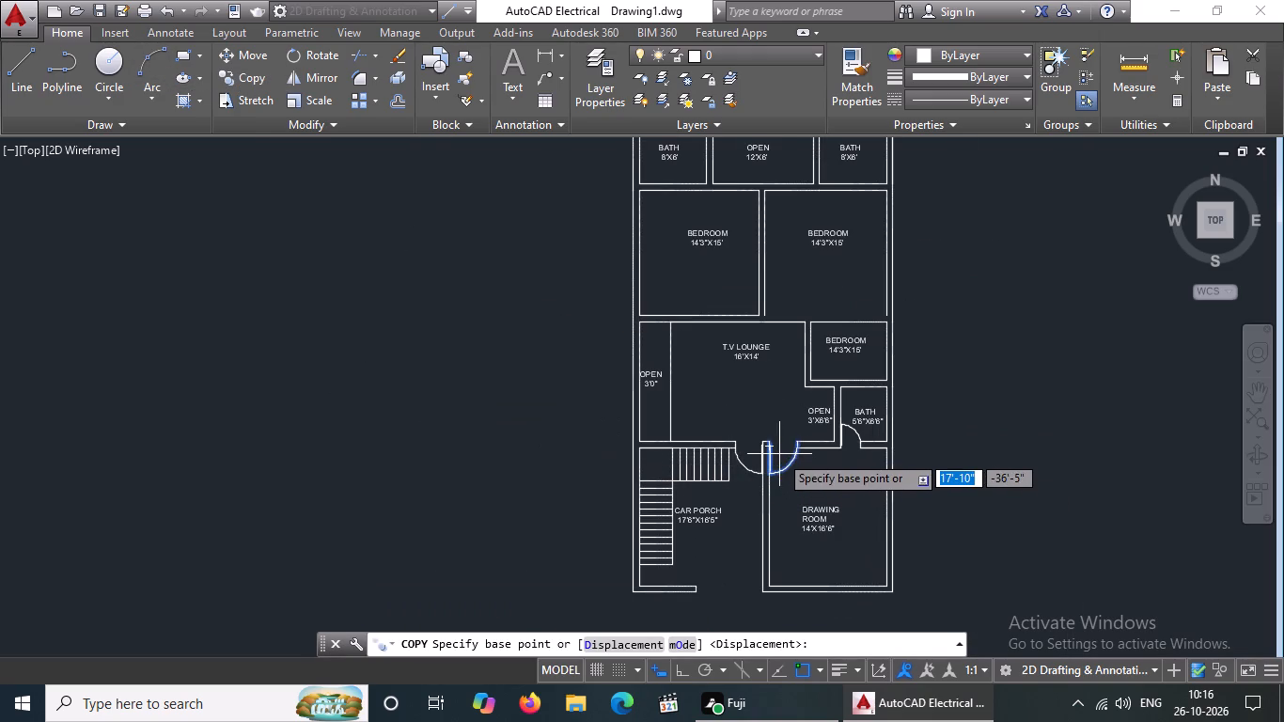
left_click(778, 453)
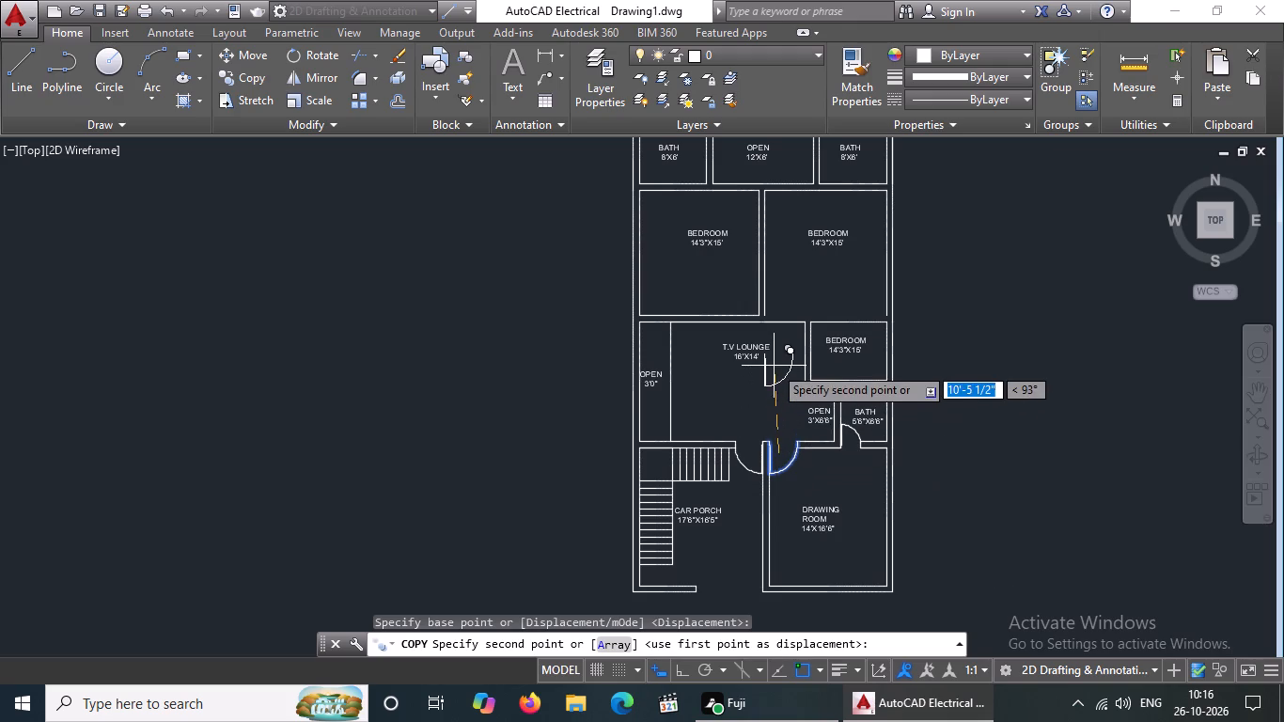
left_click(776, 370)
key("Escape")
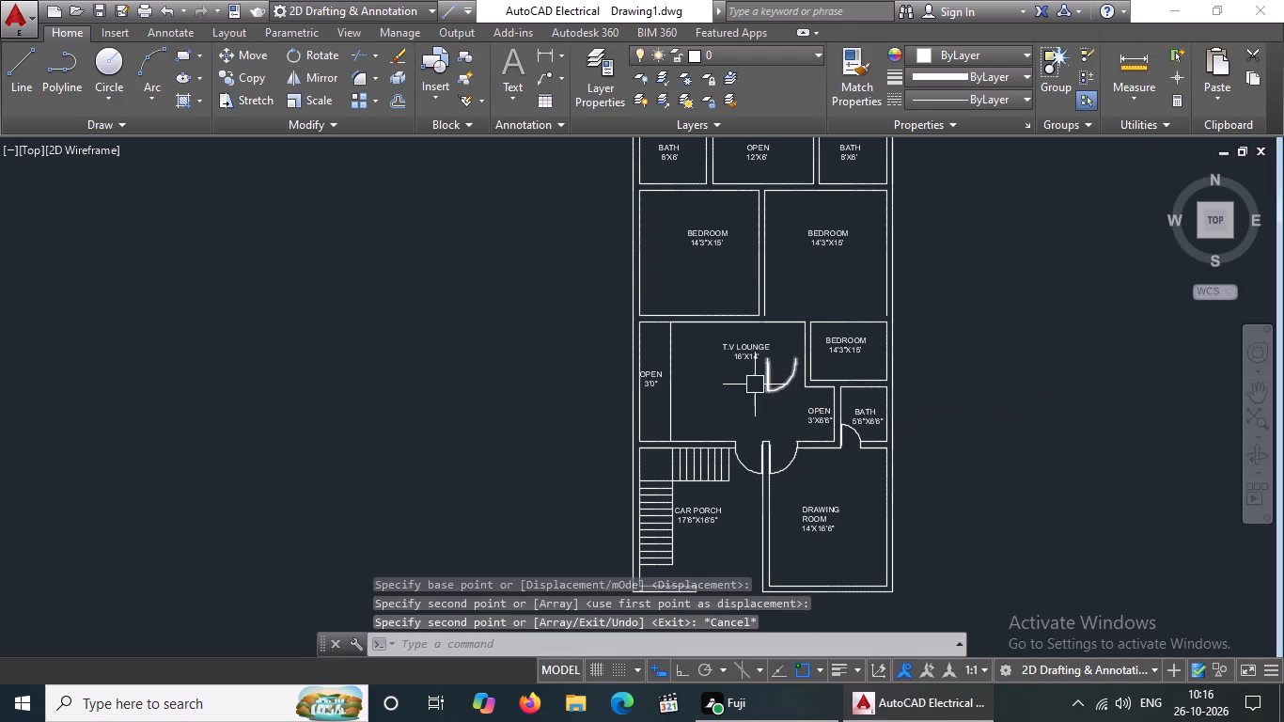
Rotate the copied door a quarter turn with Ortho on, so its leaf lies horizontal beneath the swing arc.
left_click(769, 374)
left_click(310, 55)
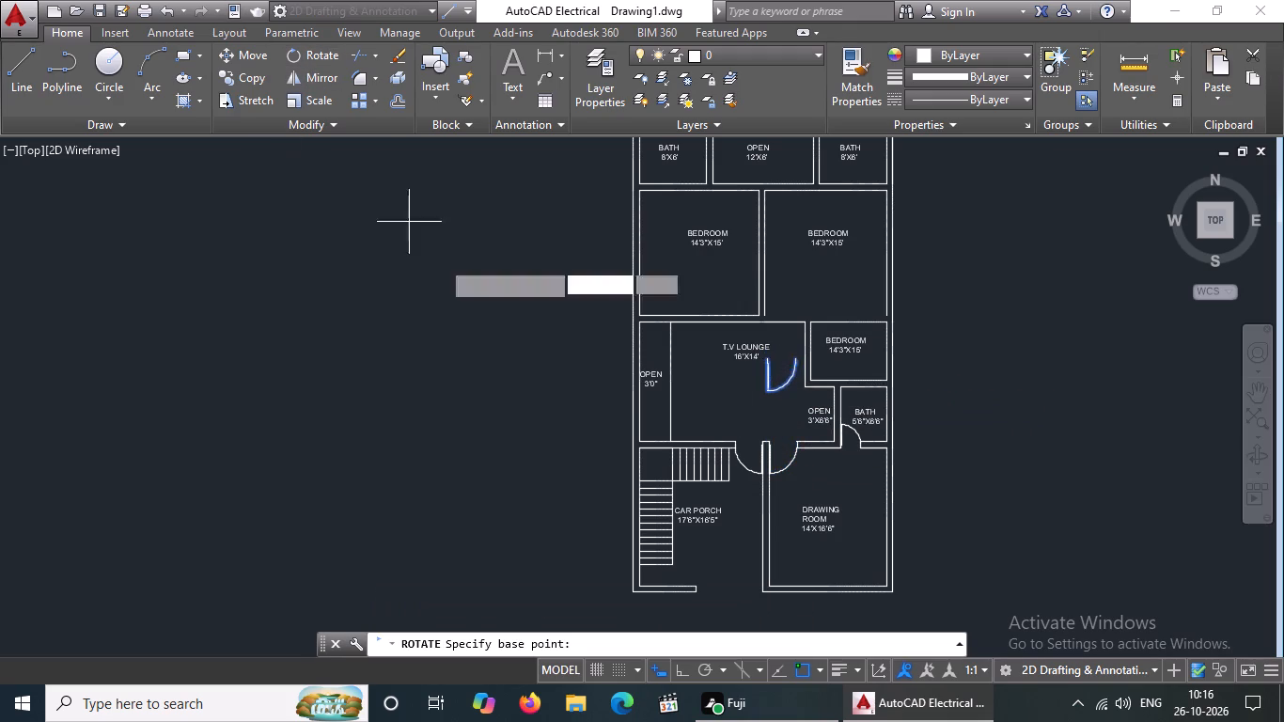
left_click(784, 365)
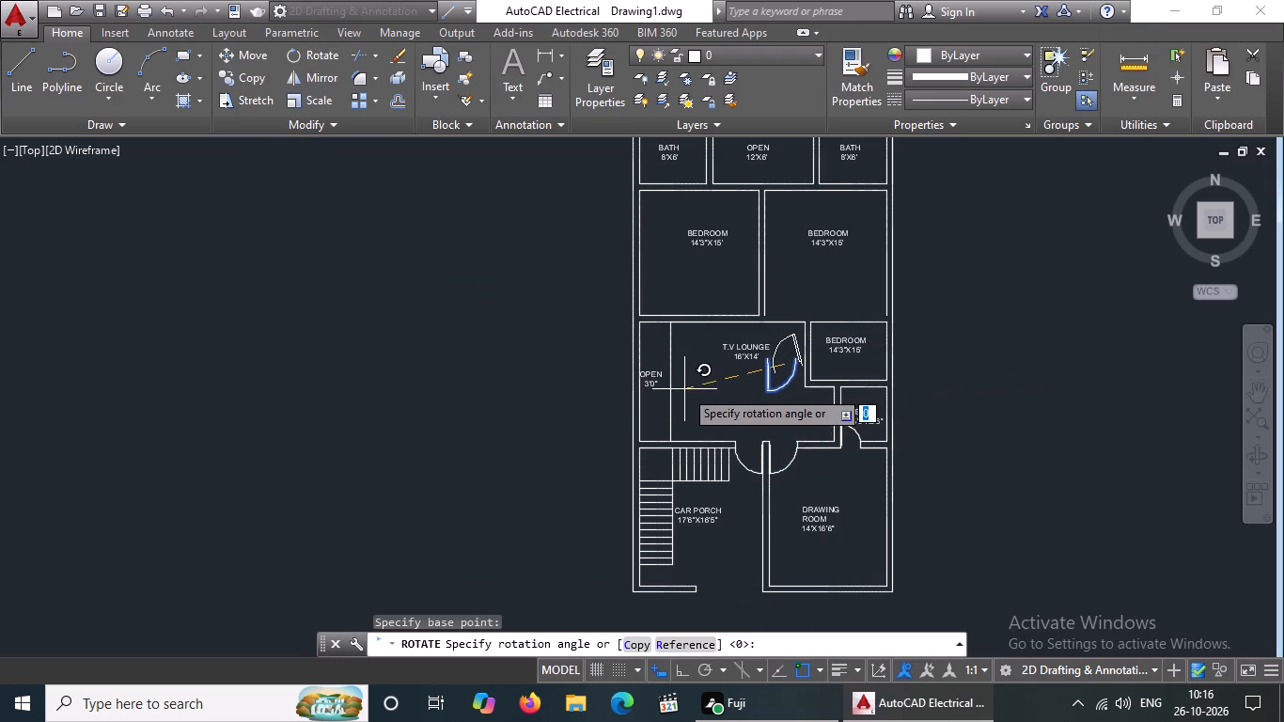
left_click(681, 666)
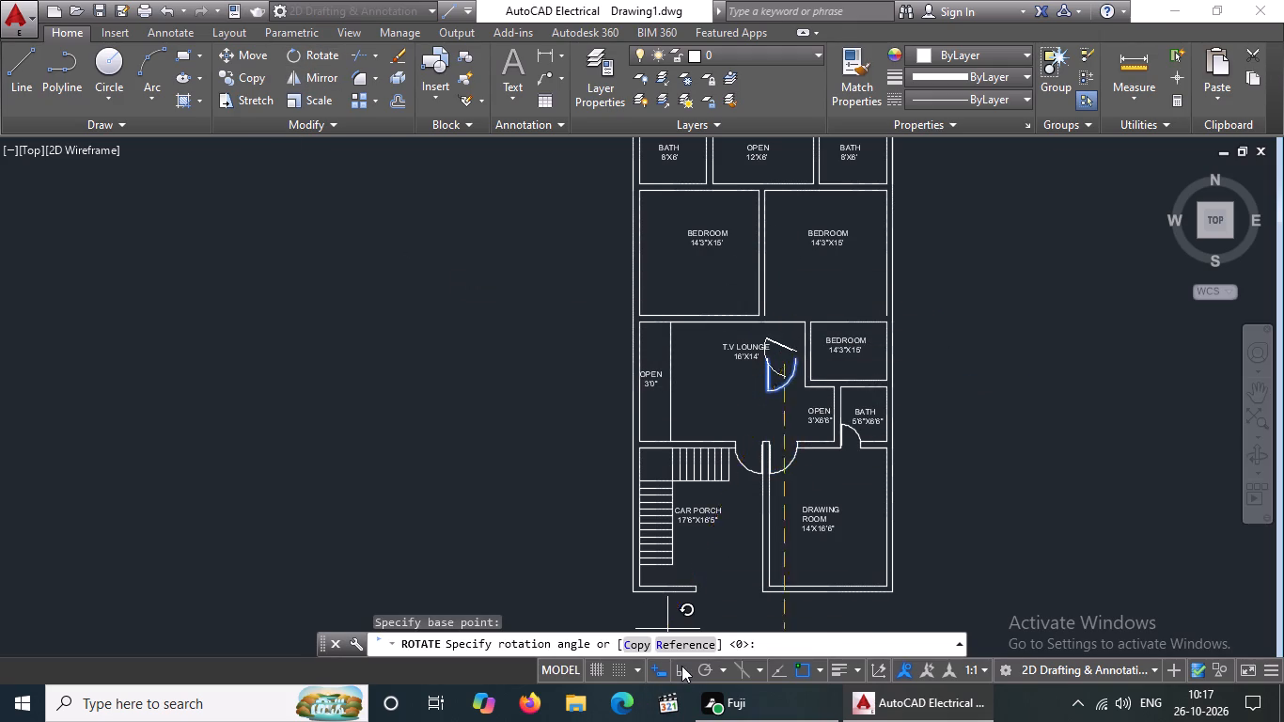
left_click(780, 251)
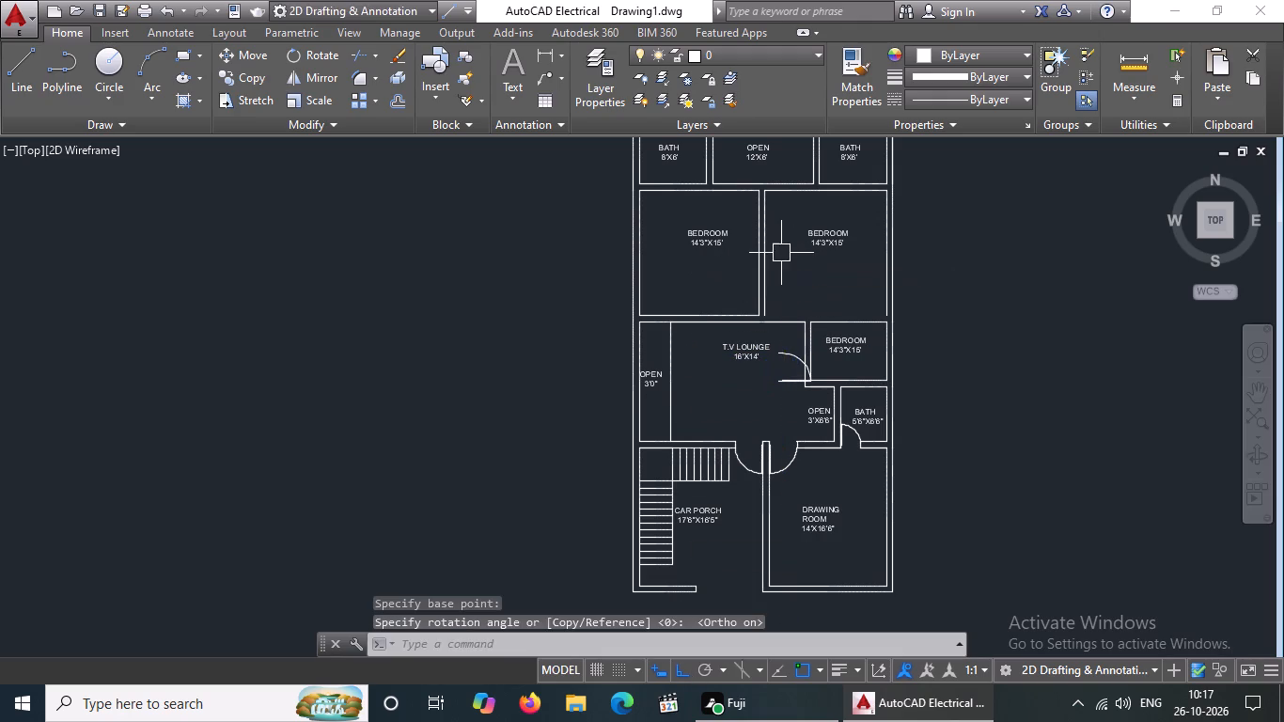
Move the rotated door horizontally into the T.V LOUNGE, clear of the small BEDROOM's left wall.
scroll(785, 393, "up", 2)
left_click(790, 357)
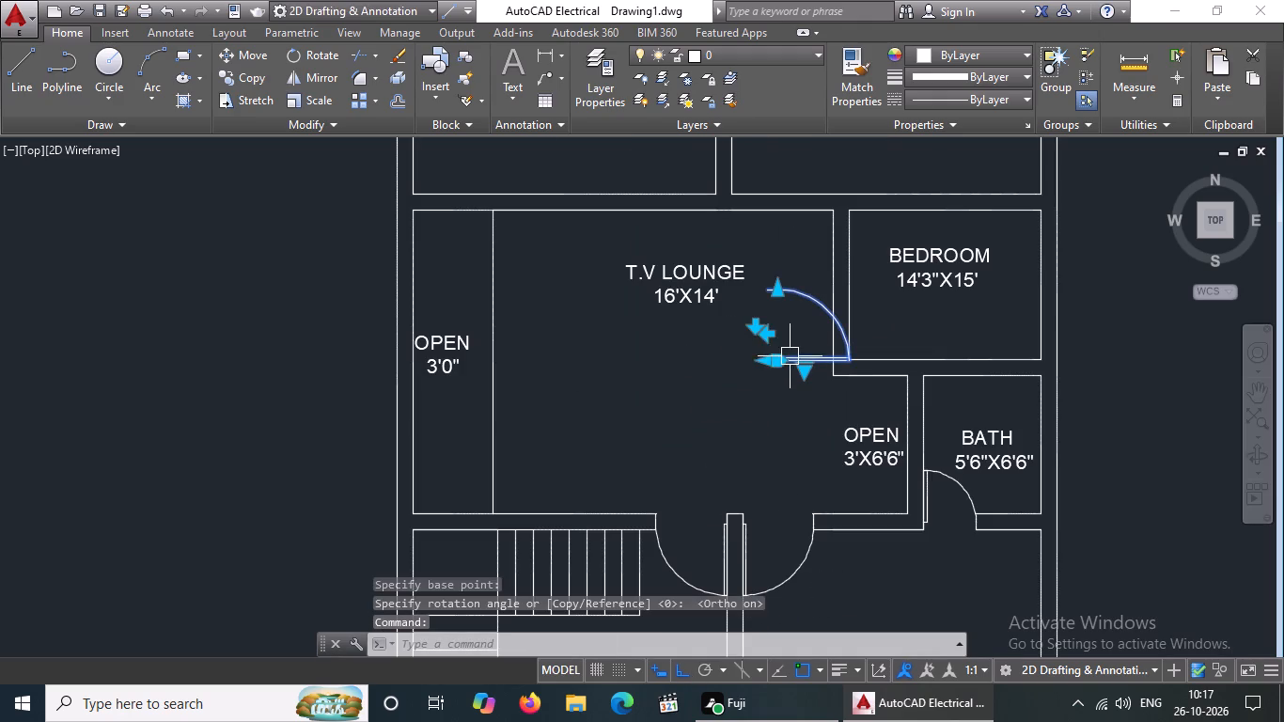
left_click(240, 56)
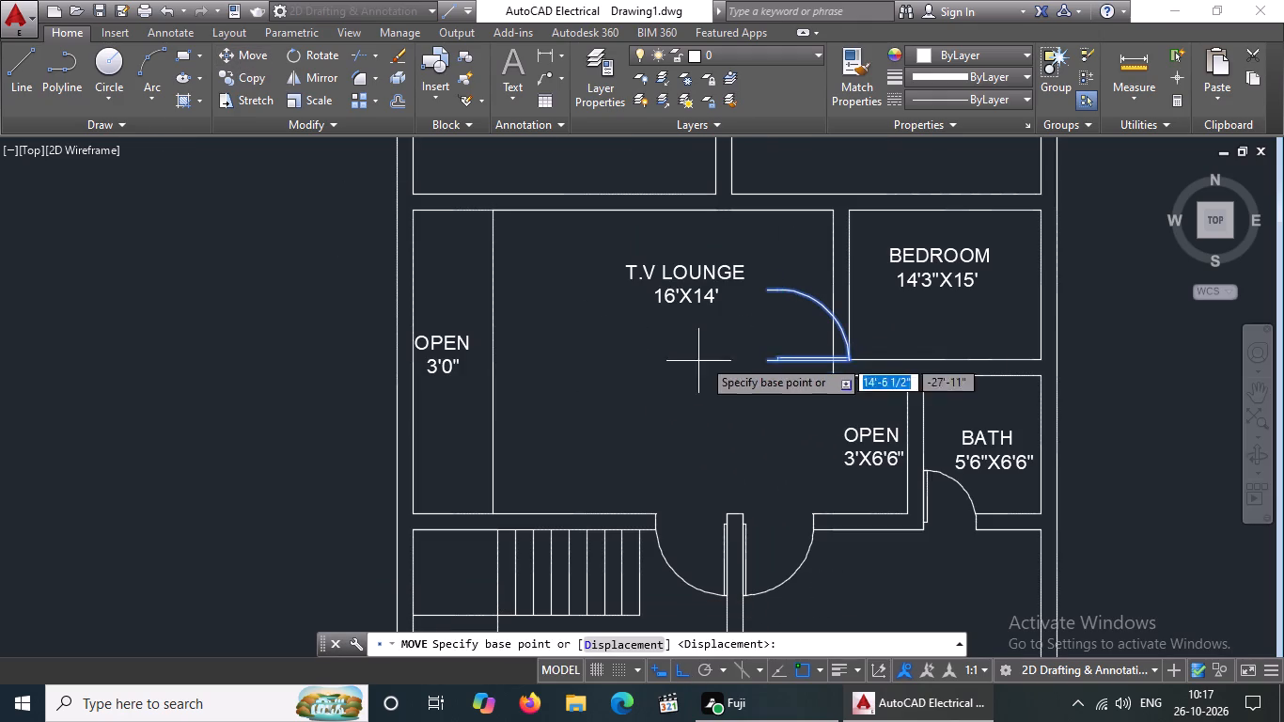
left_click(772, 335)
left_click(701, 395)
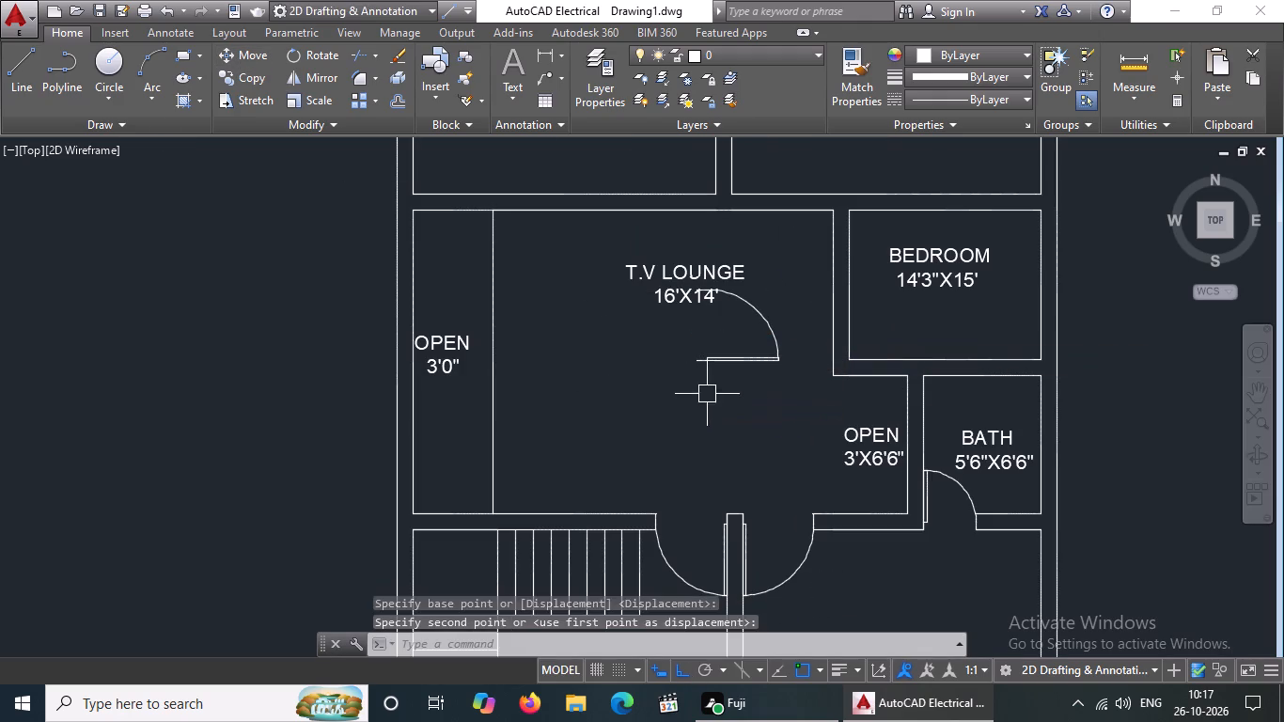
key("Escape")
Extend the small BEDROOM's bottom inner wall line to the T.V LOUNGE's right wall line.
key("e")
key("x")
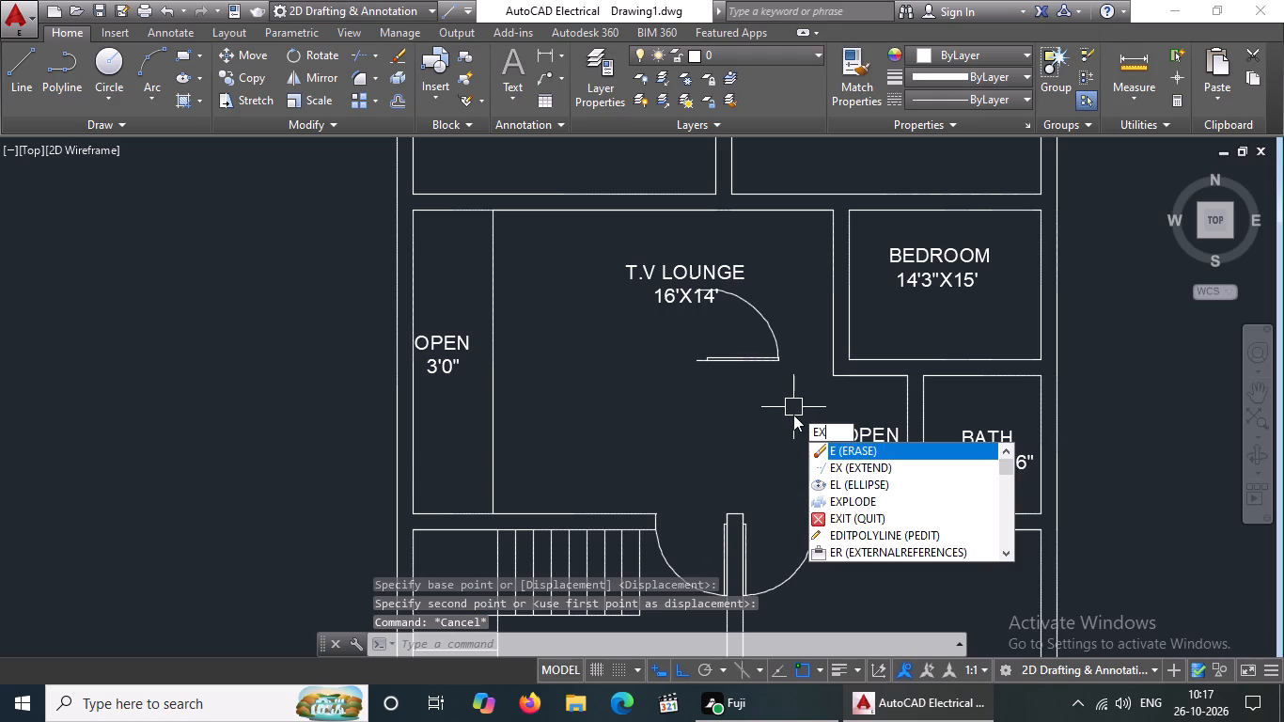
key("space")
key("space")
left_click(864, 356)
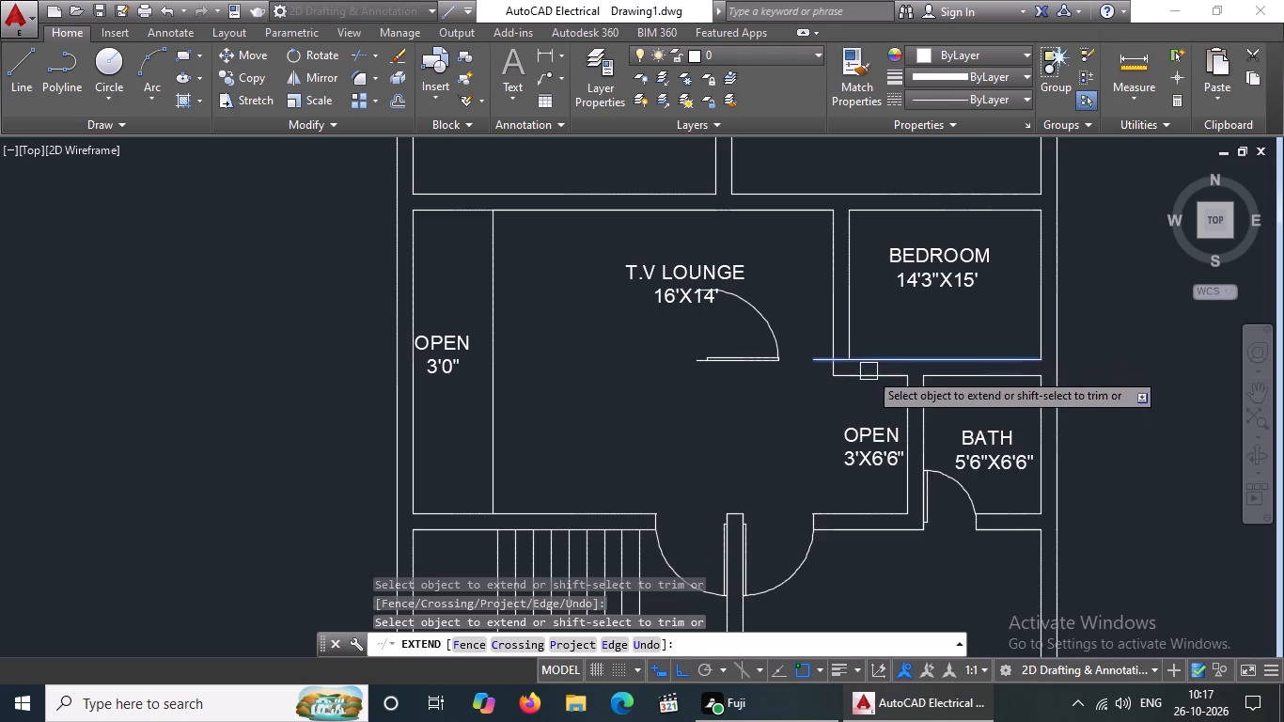
key("Escape")
Move the door by its lower frame end onto the small BEDROOM's left wall at the bottom corner, swinging into the room.
left_click(704, 364)
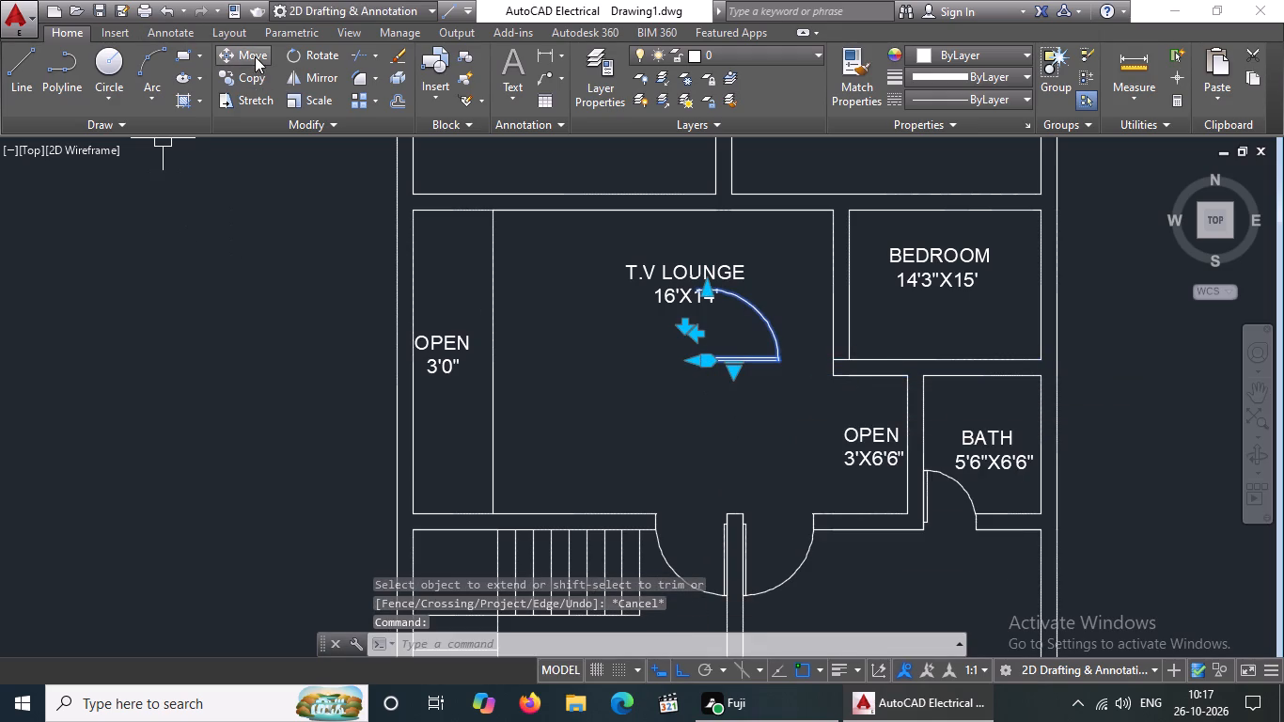
left_click(247, 51)
scroll(682, 342, "up", 2)
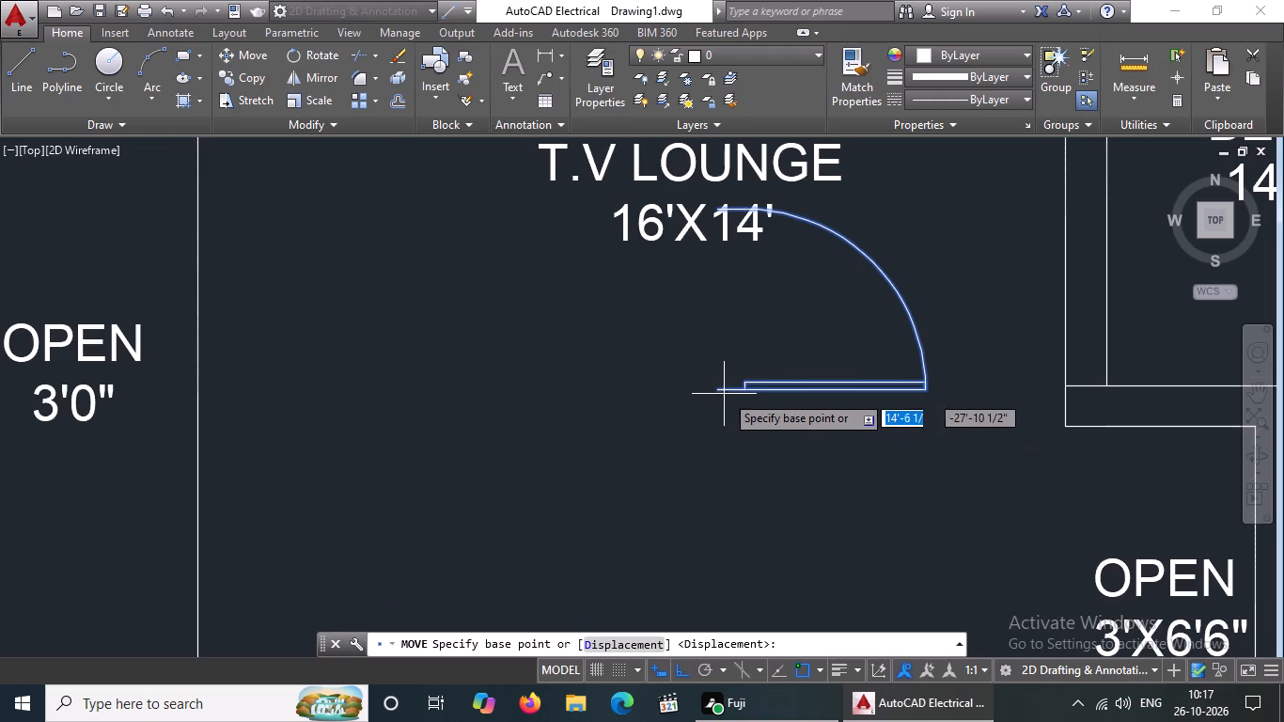
left_click(721, 389)
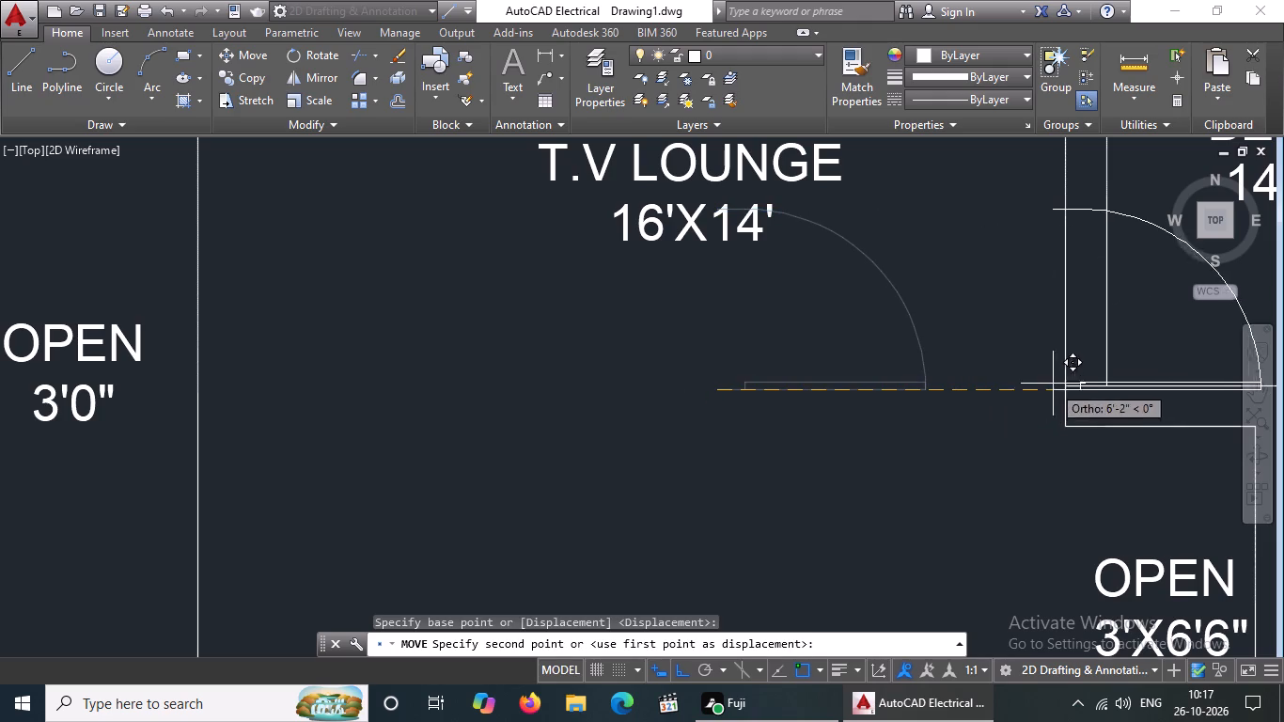
left_click(1068, 390)
scroll(735, 454, "down", 4)
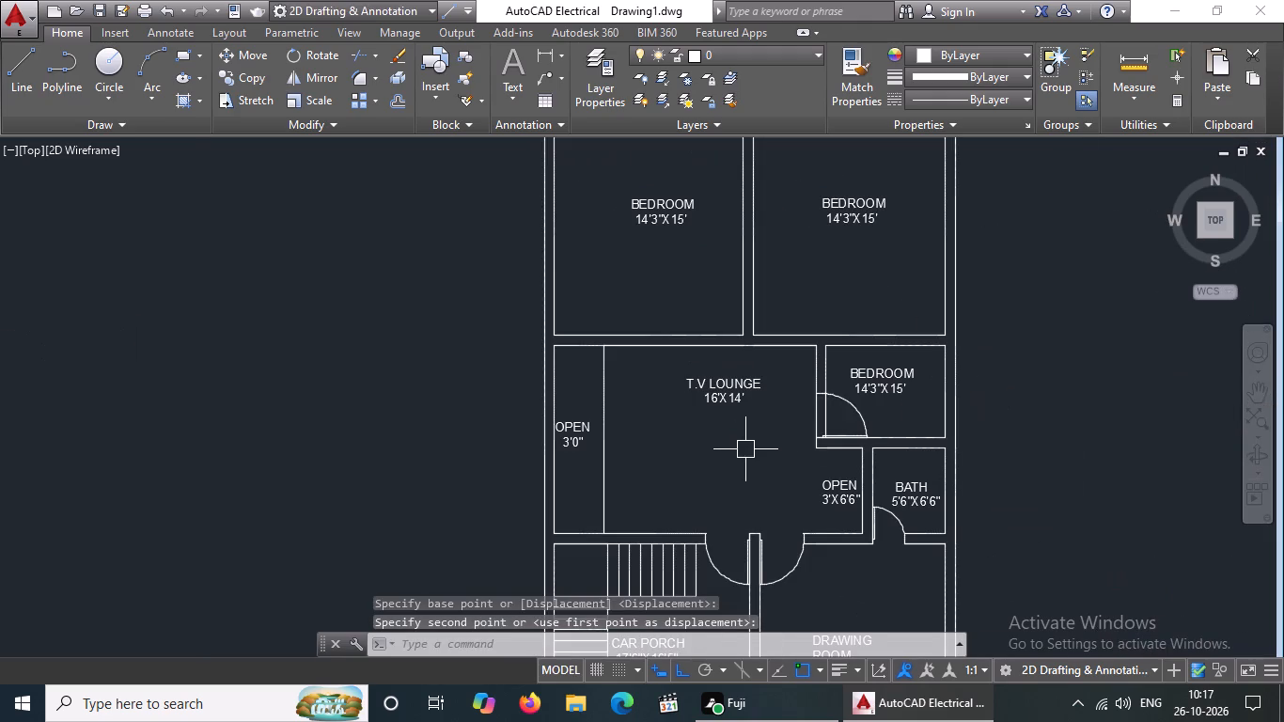
key("Escape")
Trim the lower portions of both lines of the small BEDROOM's left wall across the new door.
type("TR")
key("space")
key("space")
scroll(824, 412, "up", 1)
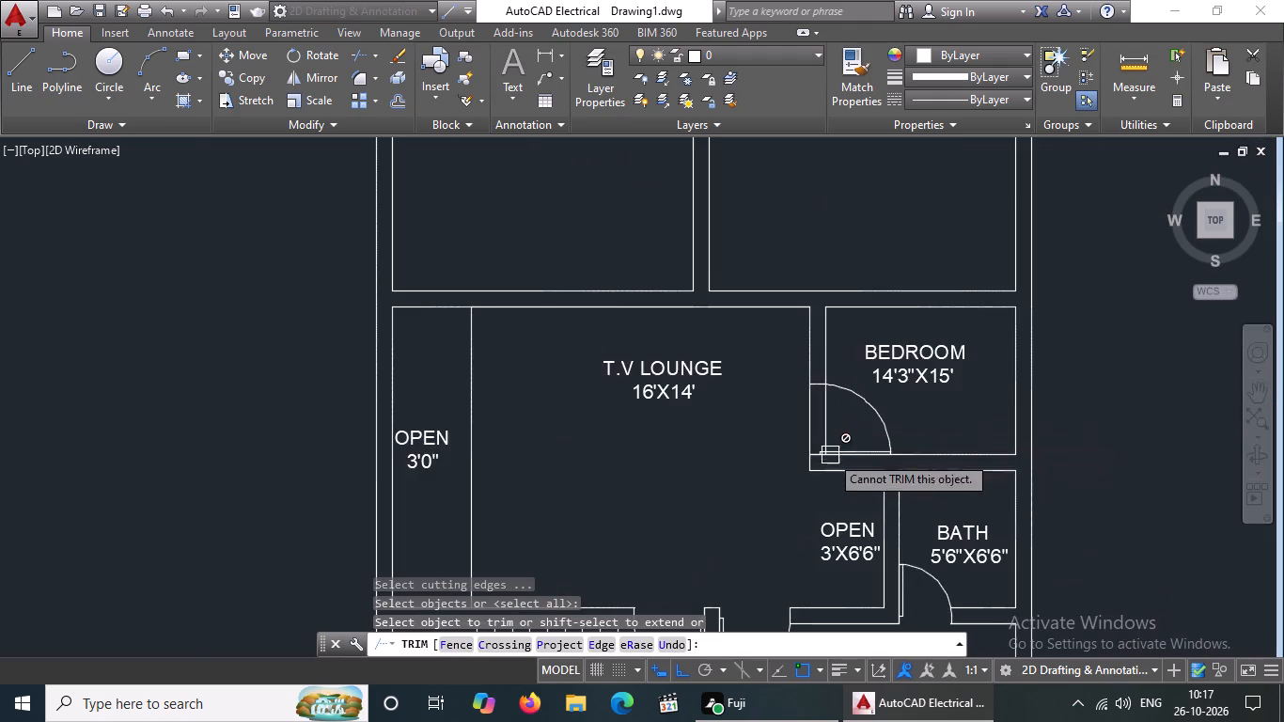
scroll(830, 455, "up", 6)
left_click(728, 444)
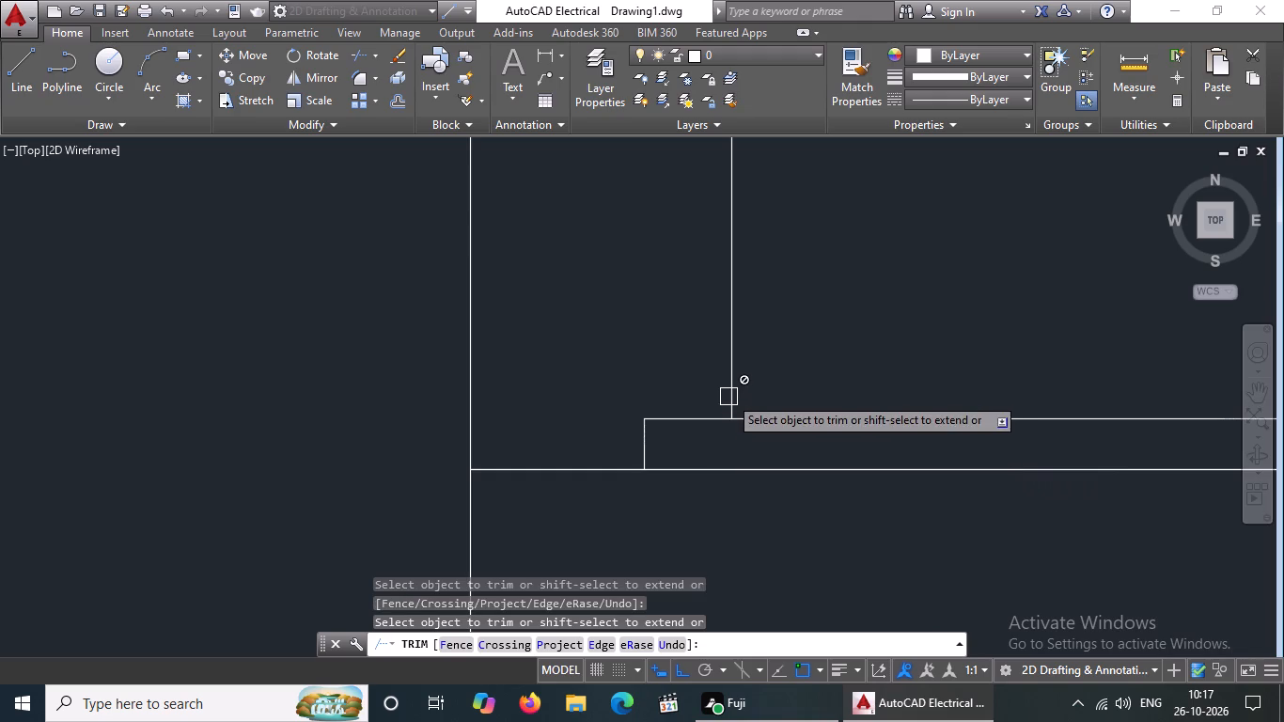
scroll(730, 394, "down", 3)
left_click(666, 400)
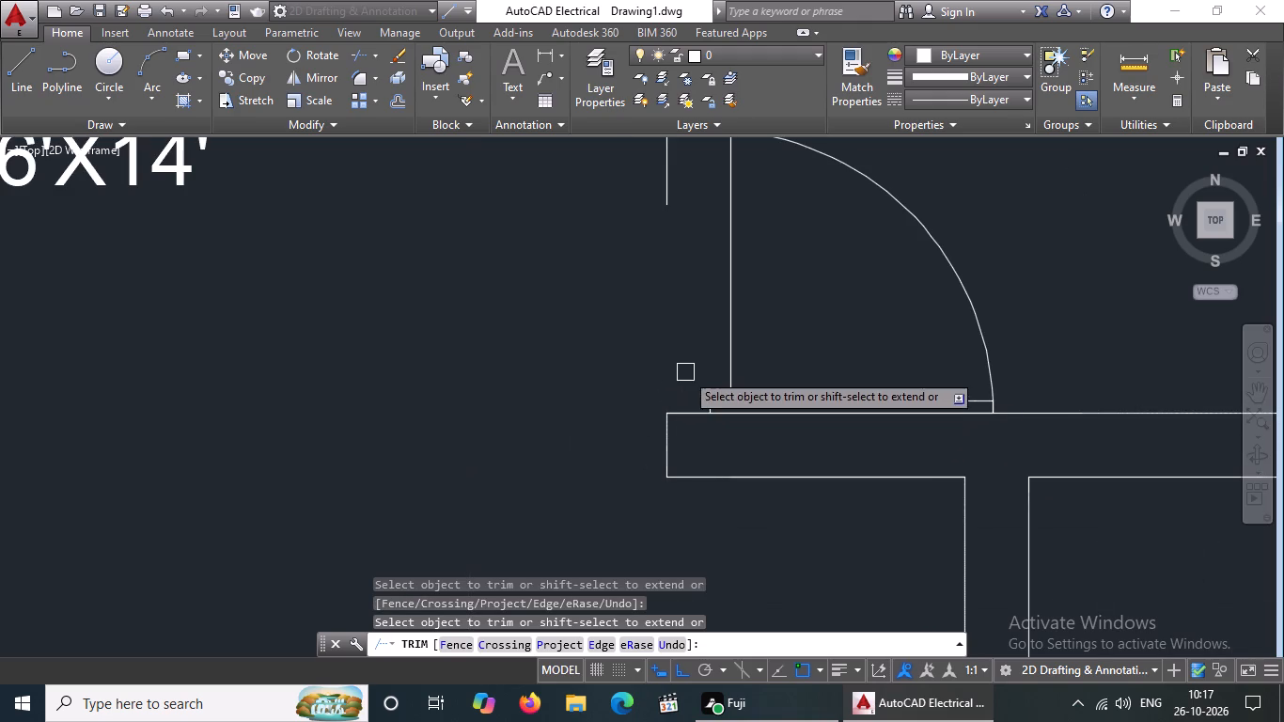
left_click(731, 384)
Trim the remaining wall-line stubs flush with the door's upper jamb, completing the small BEDROOM's door opening.
scroll(729, 357, "down", 3)
scroll(719, 304, "up", 3)
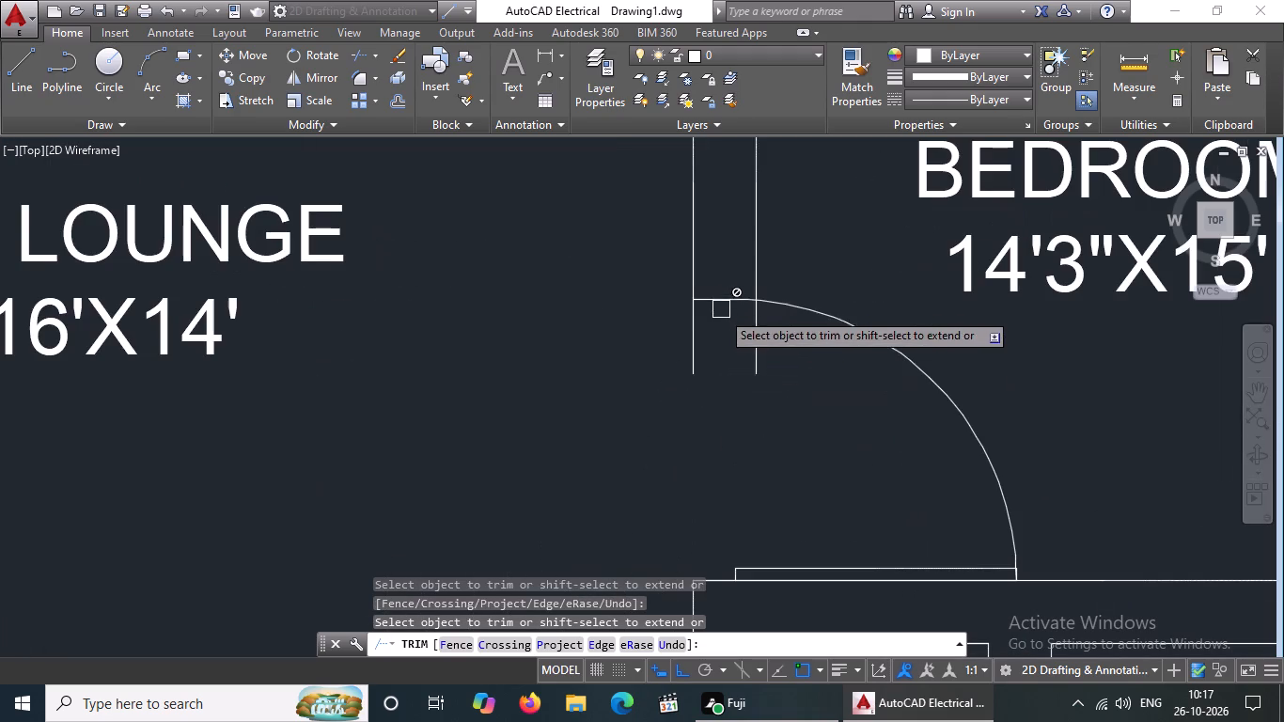
left_click_drag(692, 328, 715, 335)
left_click(751, 340)
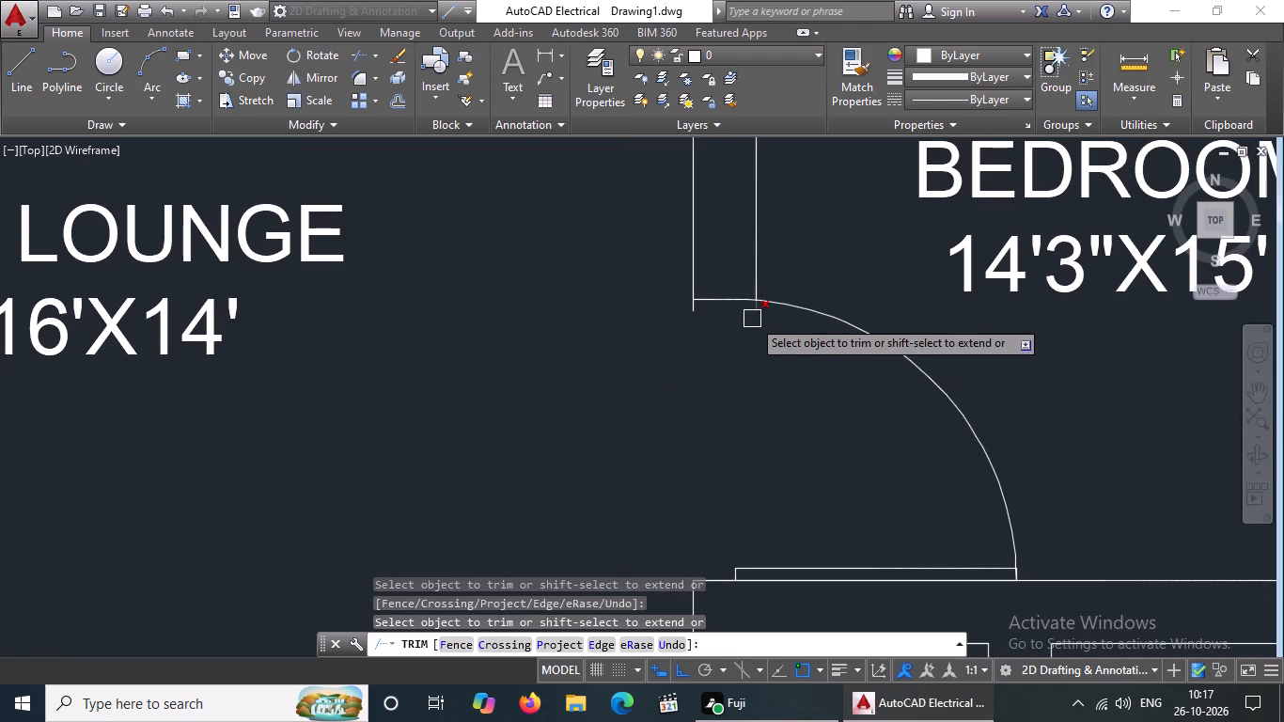
left_click(752, 319)
left_click(686, 316)
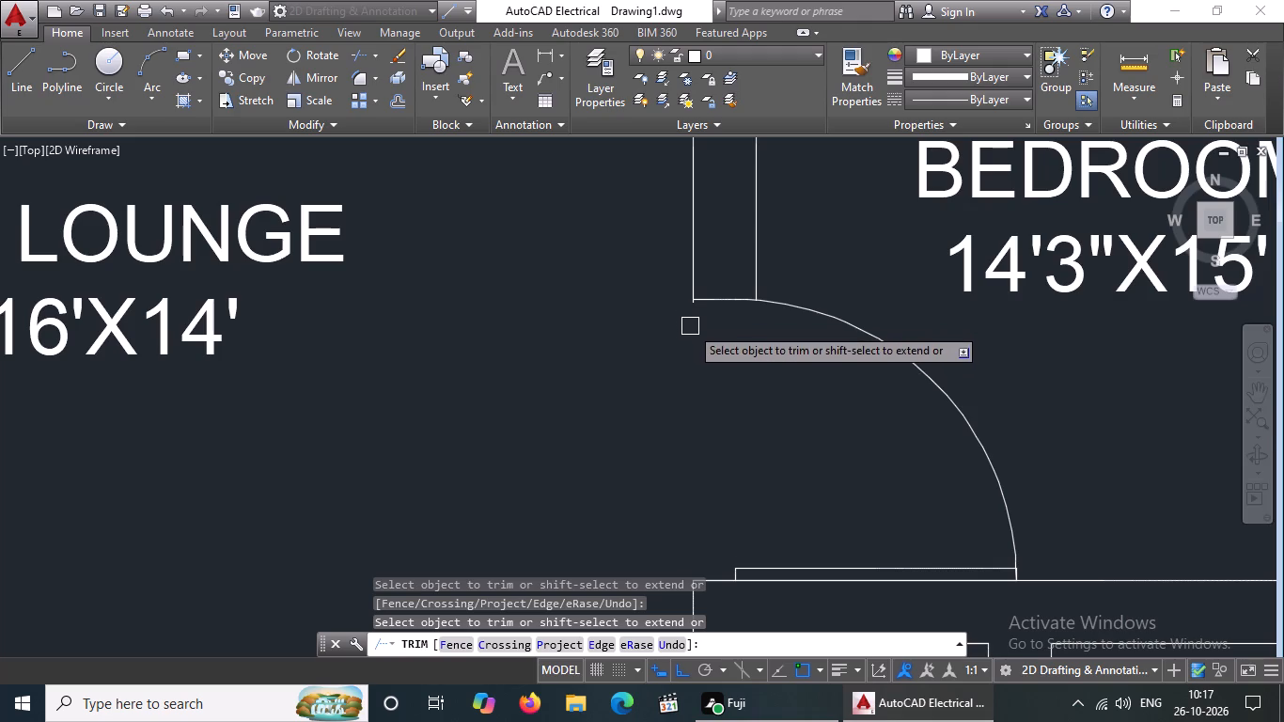
scroll(690, 324, "up", 2)
left_click_drag(694, 277, 698, 298)
scroll(698, 433, "down", 5)
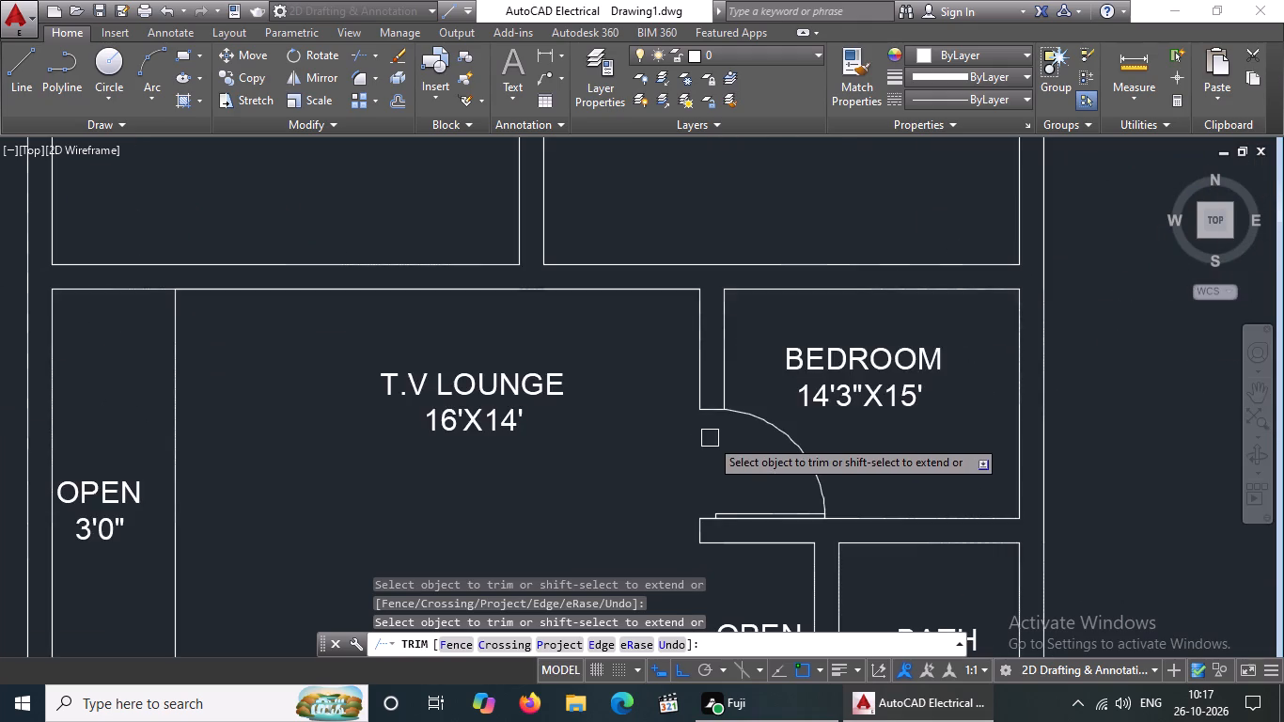
scroll(710, 438, "down", 2)
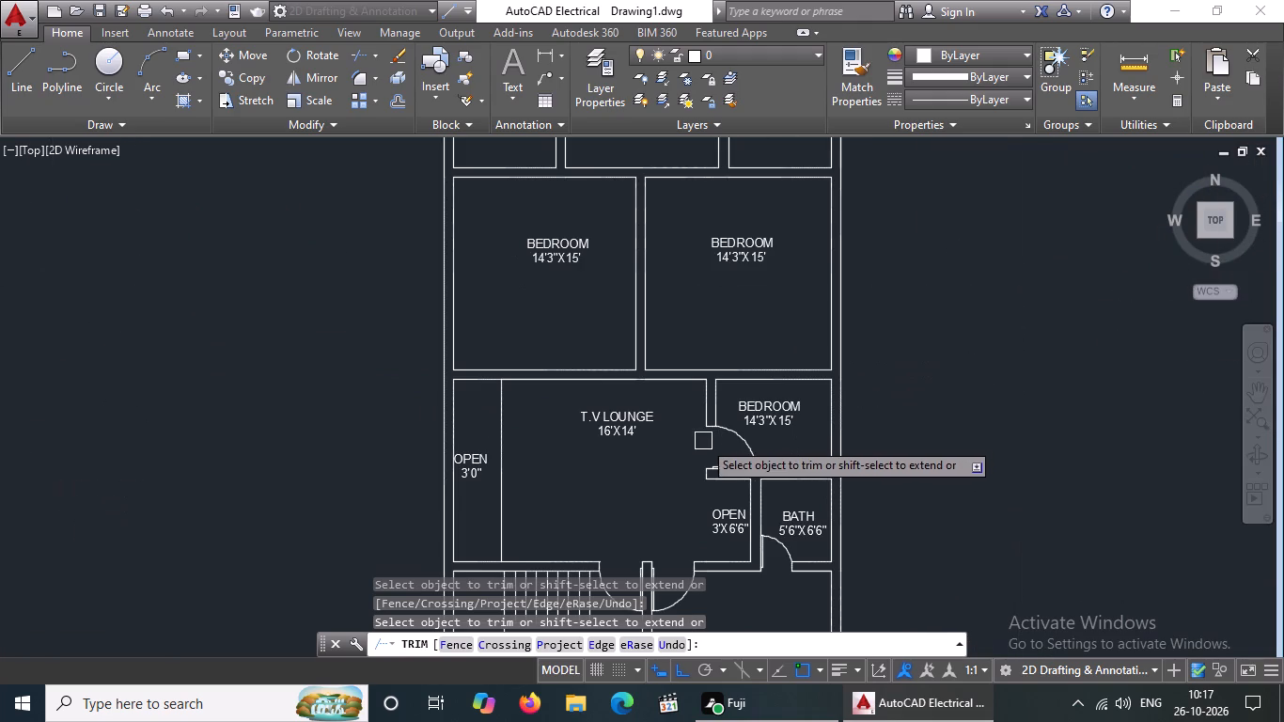
scroll(641, 390, "down", 1)
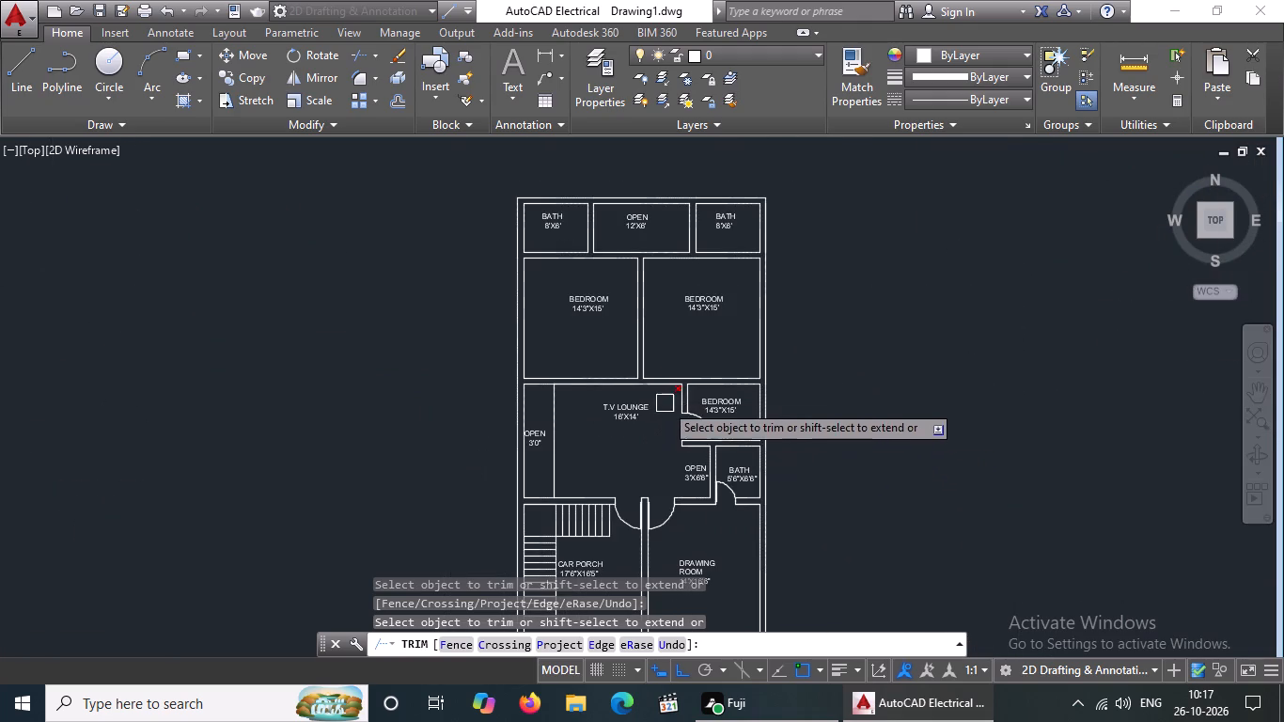
middle_click_drag(650, 444, 646, 432)
key("Escape")
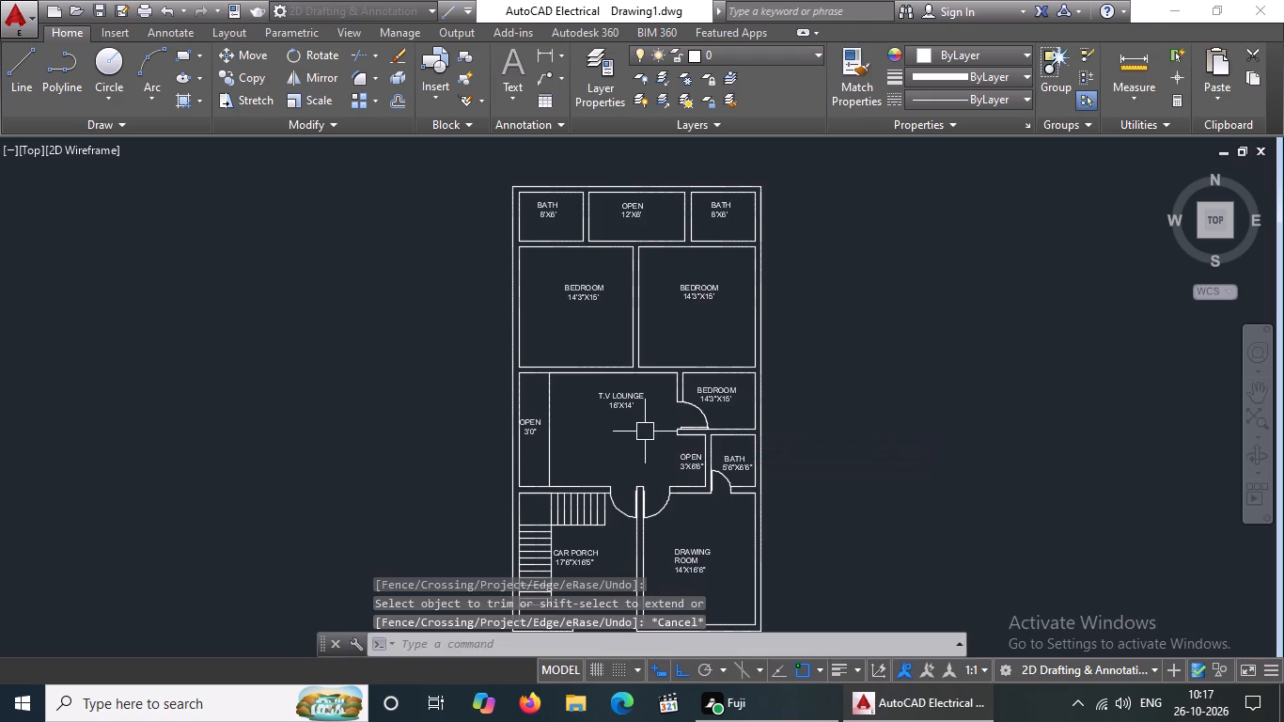
Copy the CAR PORCH door beside the central wall straight up into the left large BEDROOM, near the partition between the two bedrooms.
scroll(619, 510, "up", 2)
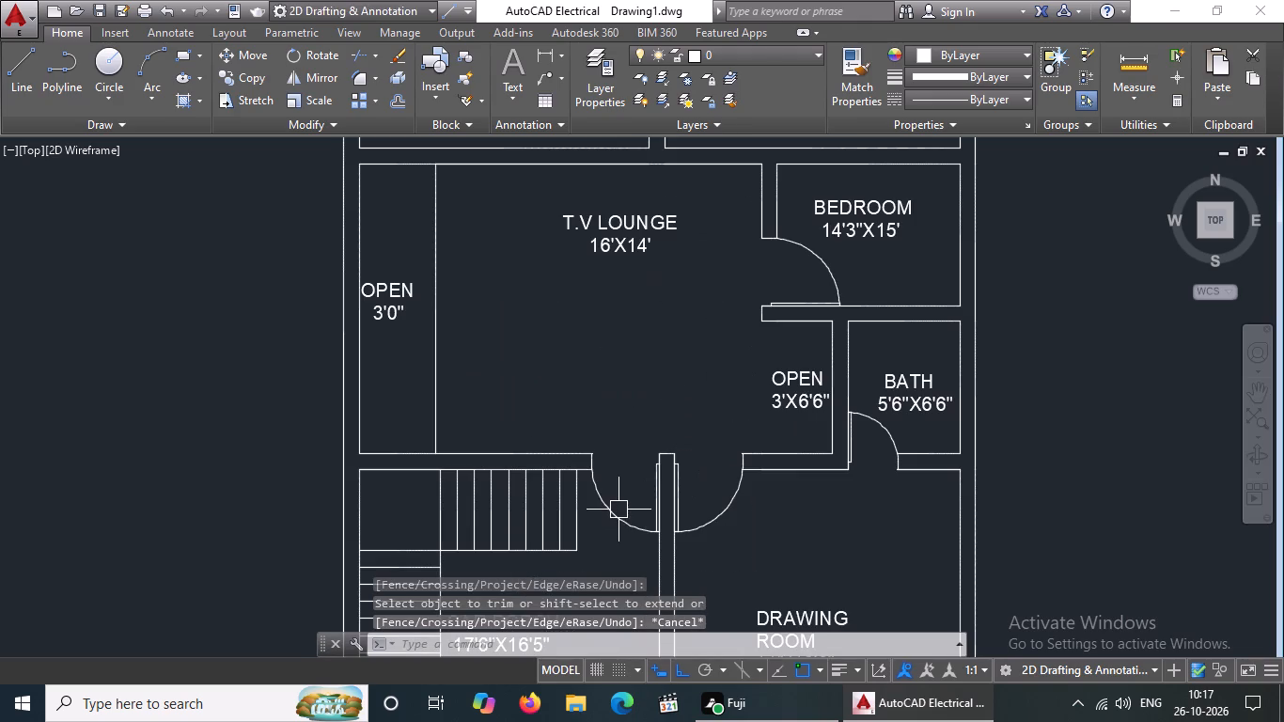
left_click(618, 510)
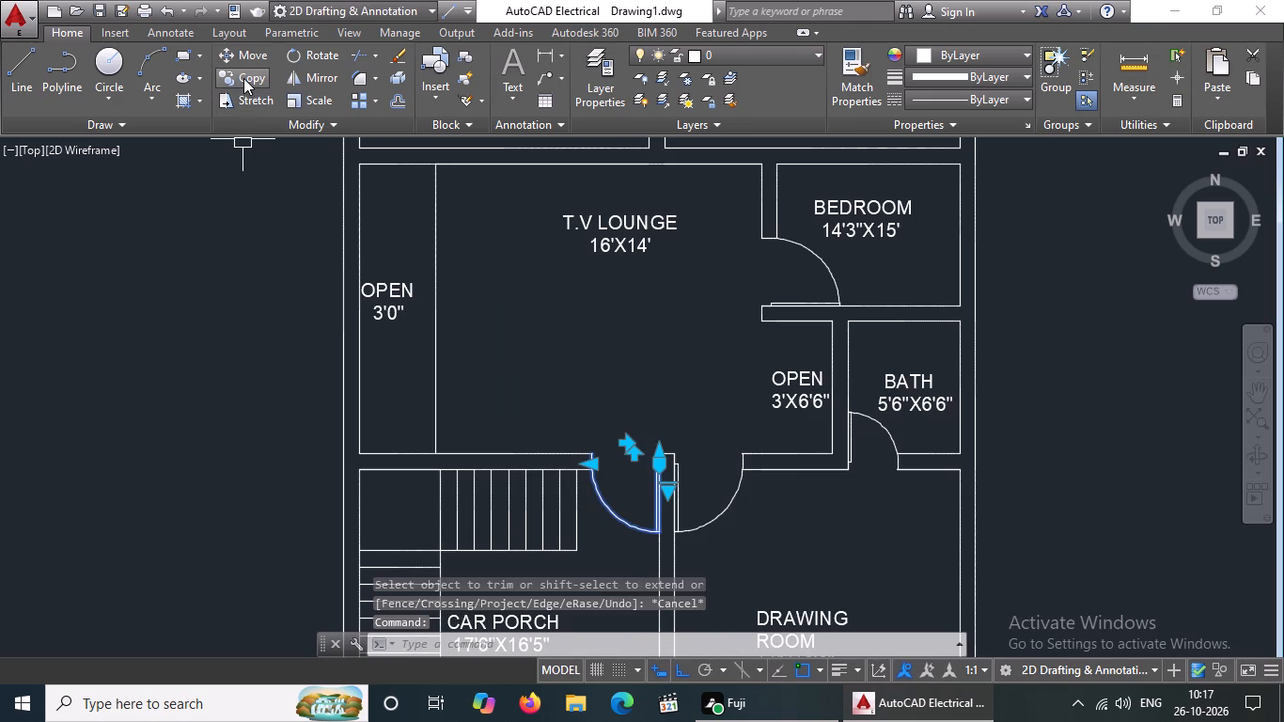
left_click_drag(243, 78, 254, 94)
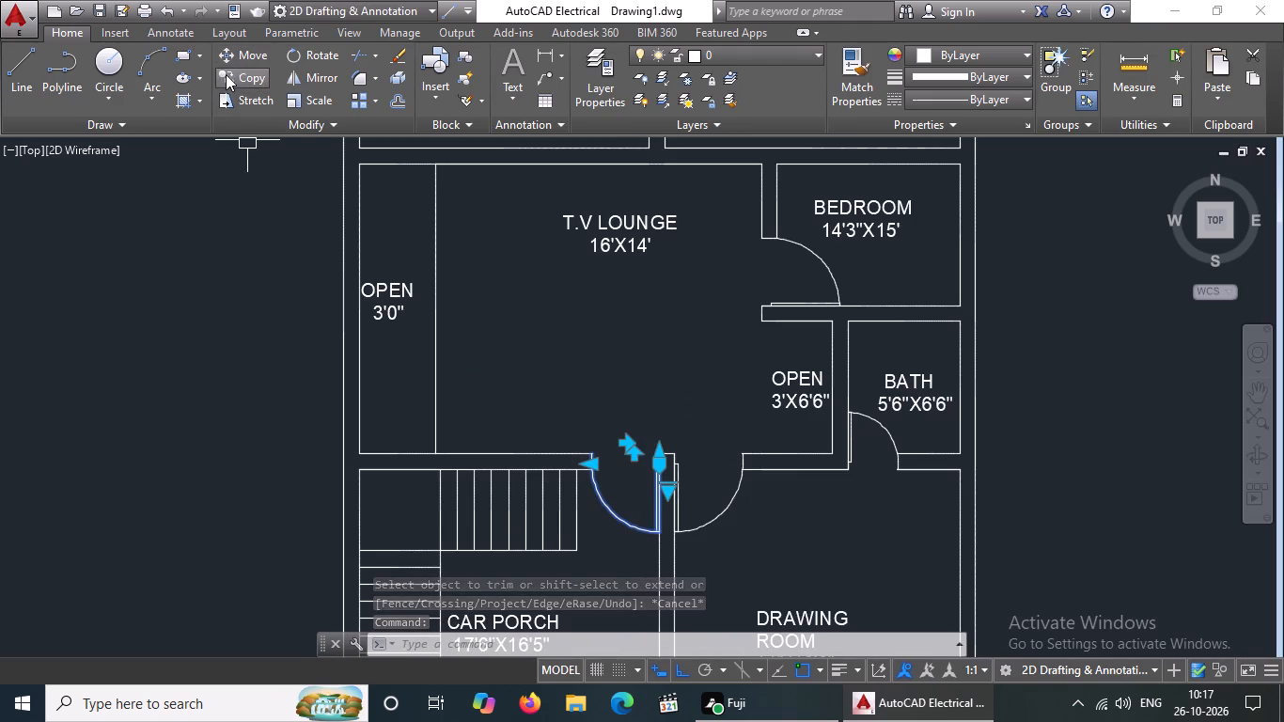
left_click(226, 74)
left_click(617, 484)
scroll(612, 432, "down", 3)
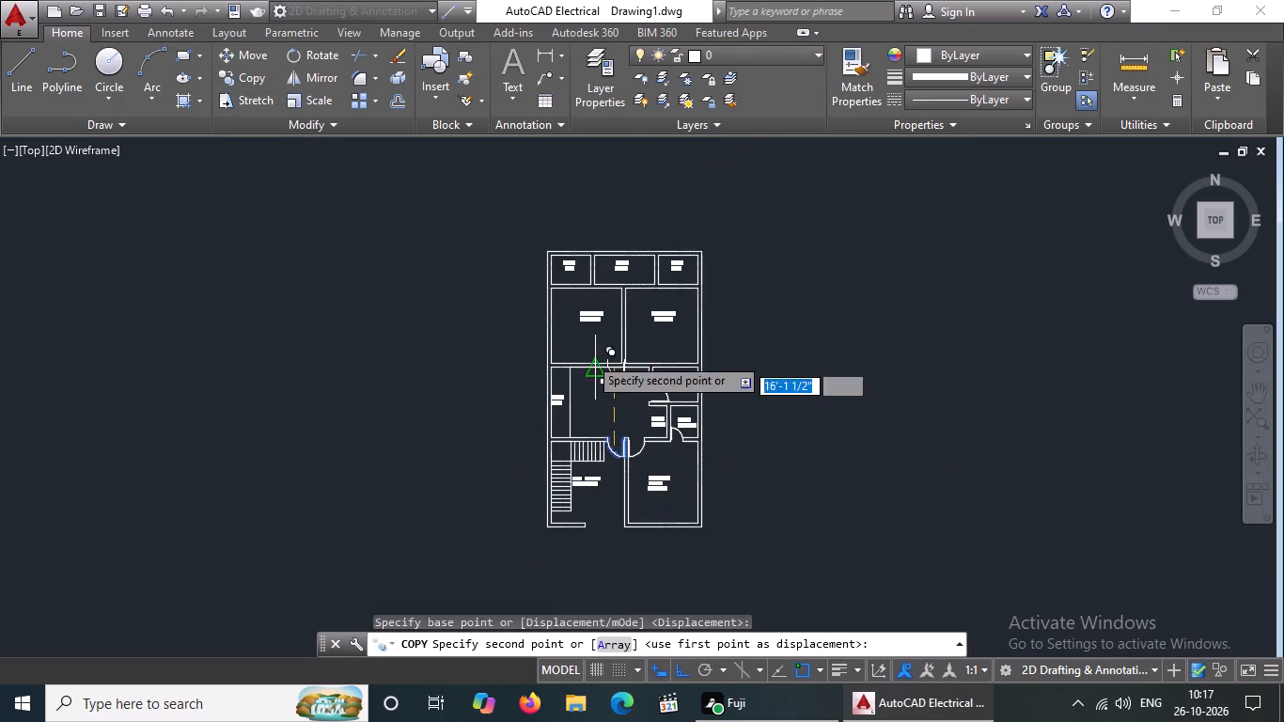
scroll(589, 363, "up", 2)
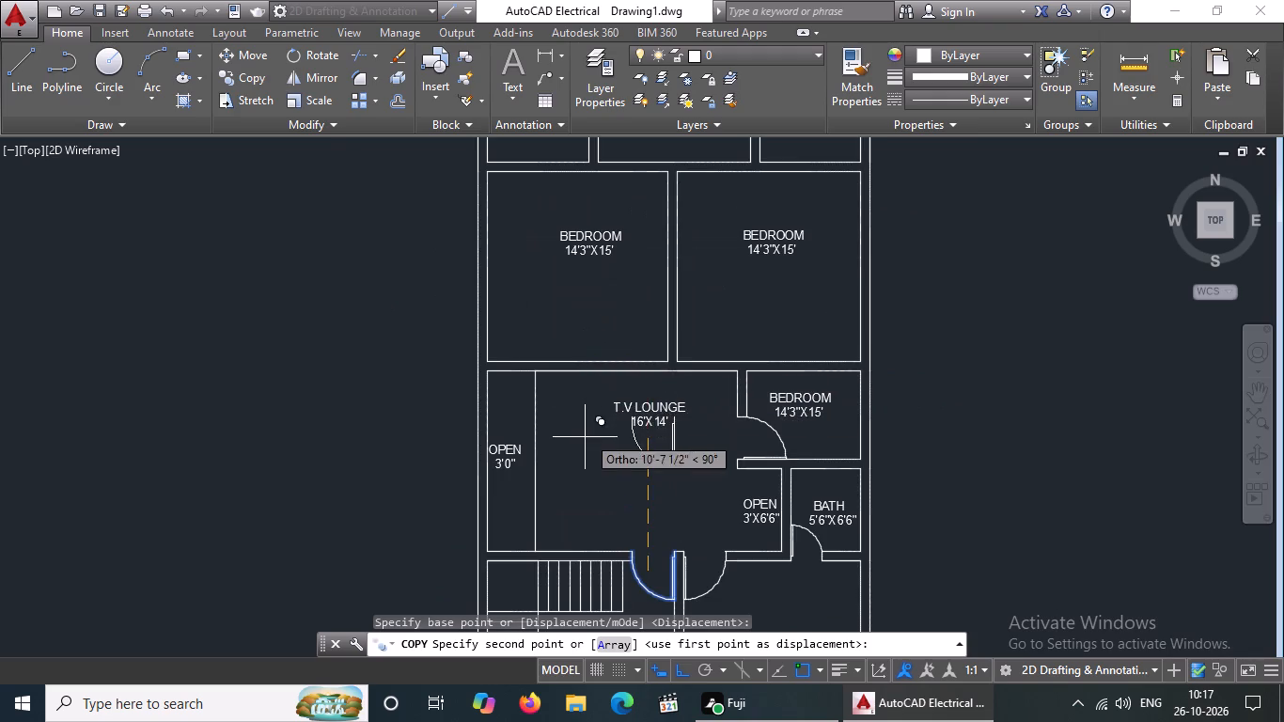
left_click(526, 308)
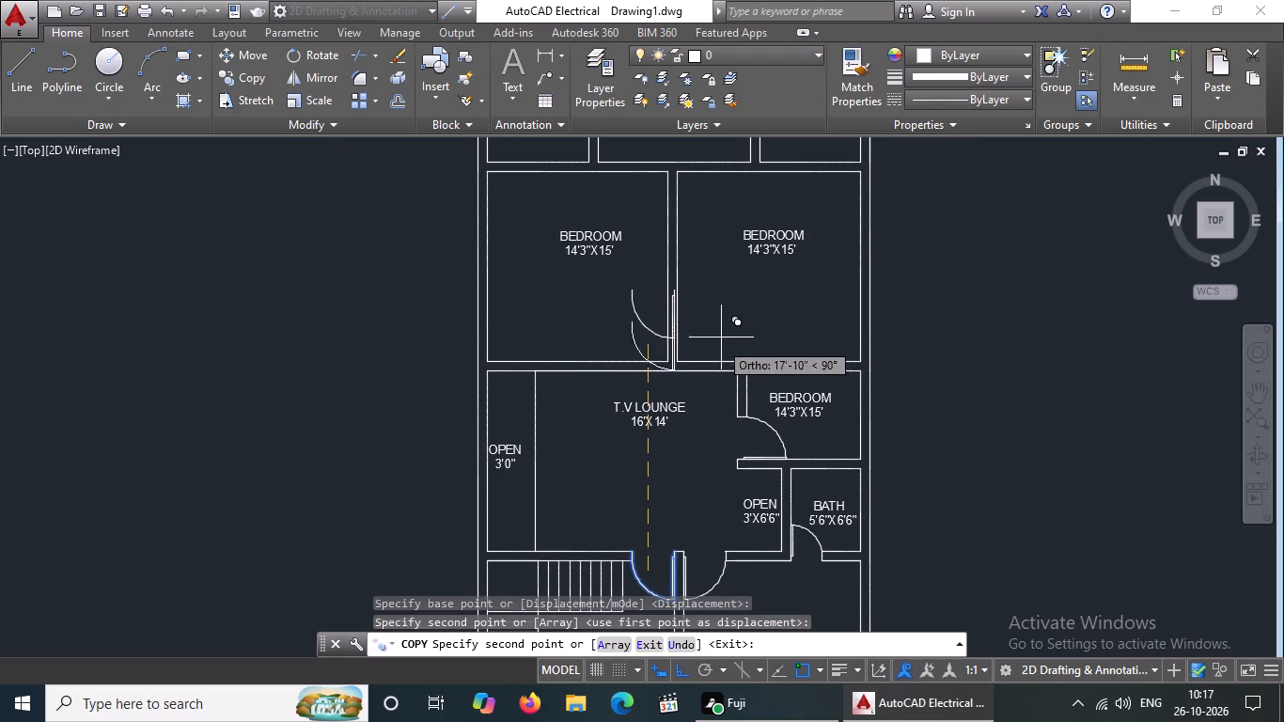
key("Escape")
Flip the copied door's swing direction so it opens upward into the left large BEDROOM.
scroll(624, 313, "up", 1)
left_click(649, 312)
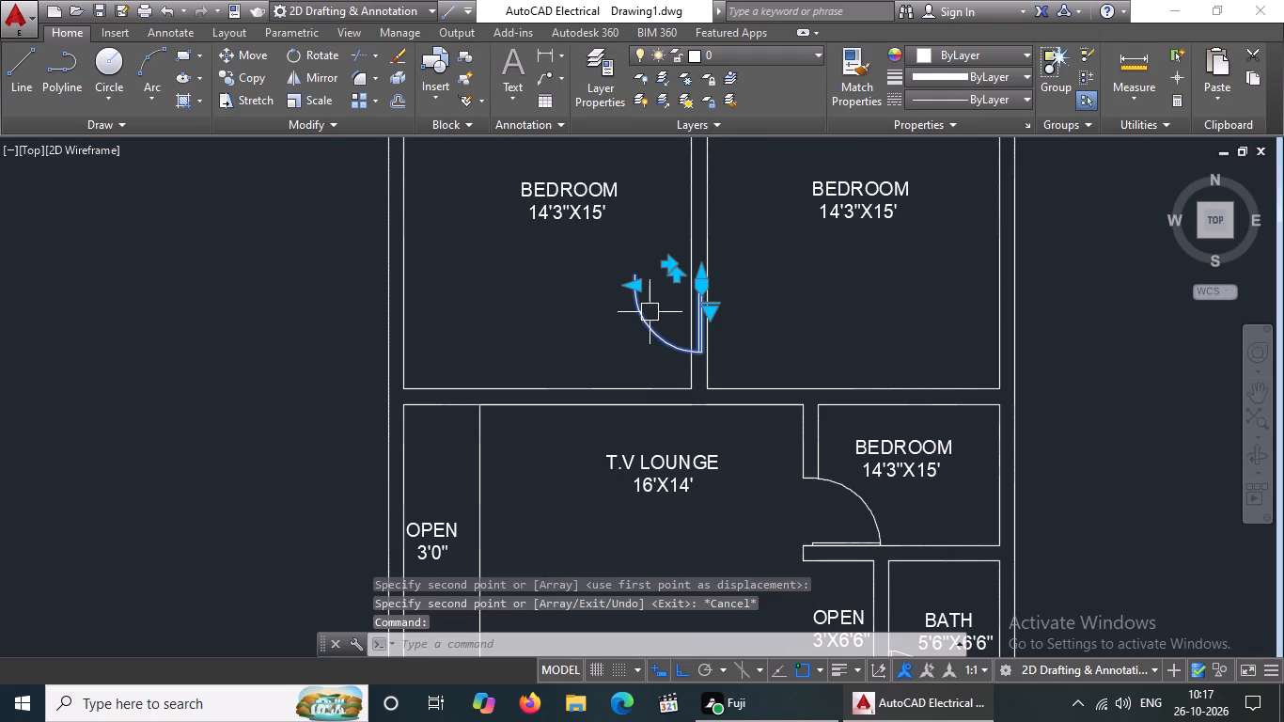
left_click(675, 280)
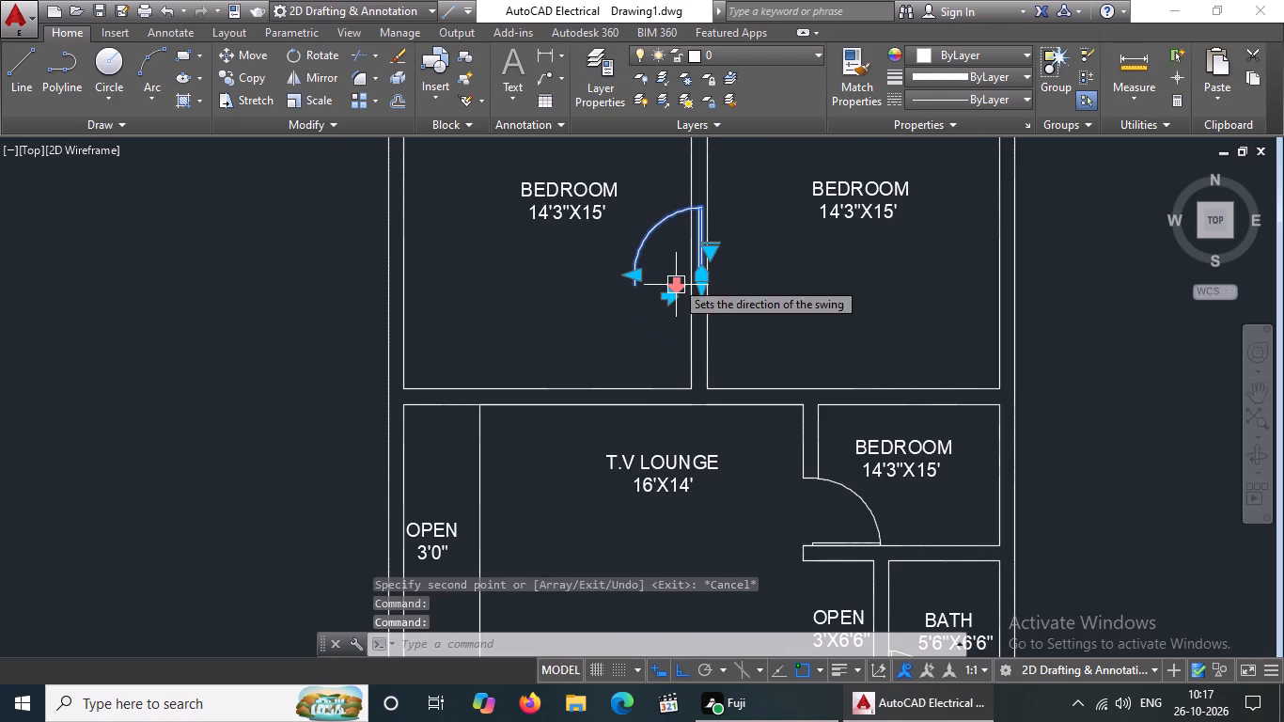
key("Escape")
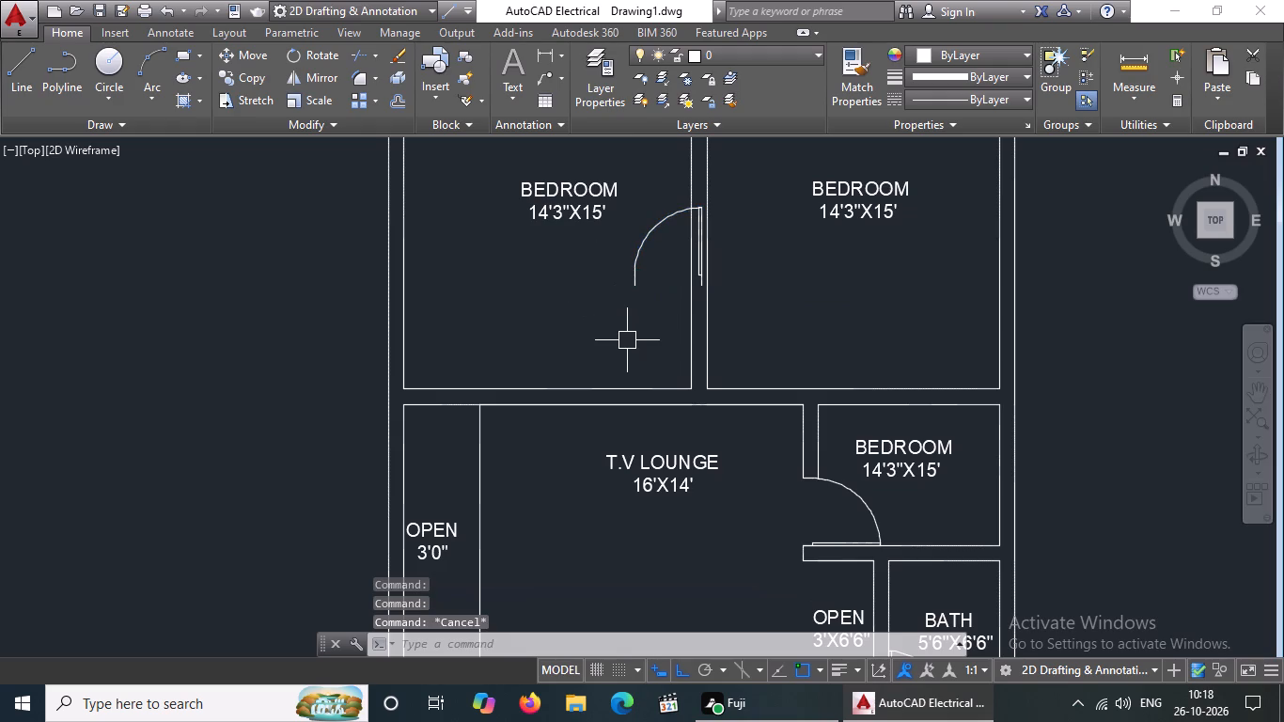
Extend both lines of the partition between the two large bedrooms down to the T.V LOUNGE's top wall line.
type("EX")
key("space")
key("space")
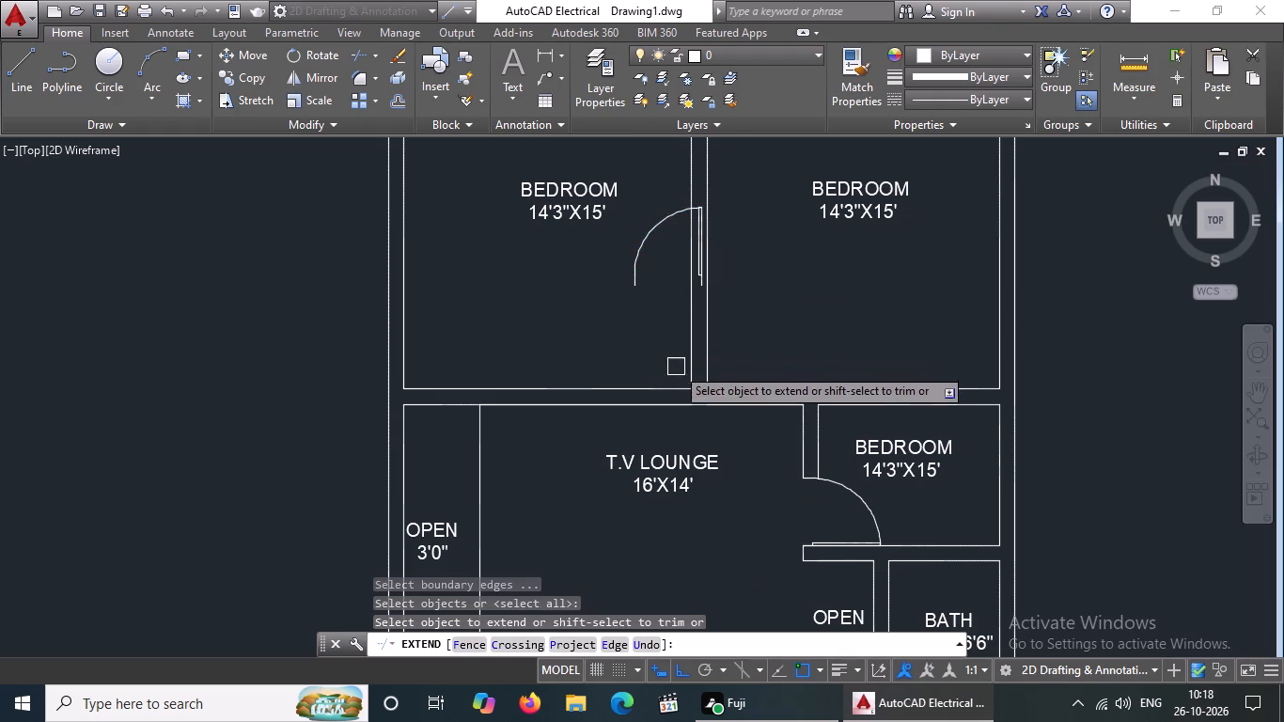
left_click(690, 371)
left_click(709, 375)
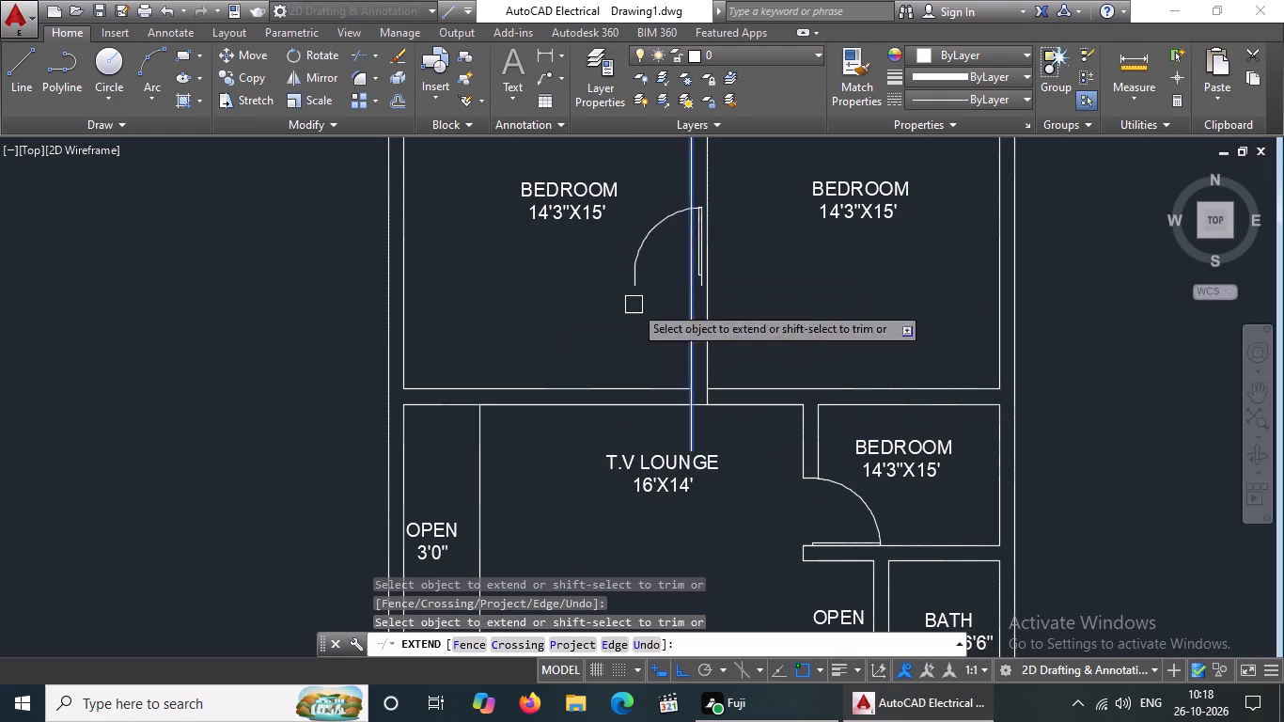
key("Escape")
With Ortho off, move the copied door by its lower hinge-side end to where the partition's left line meets the T.V LOUNGE's top wall line.
left_click(660, 220)
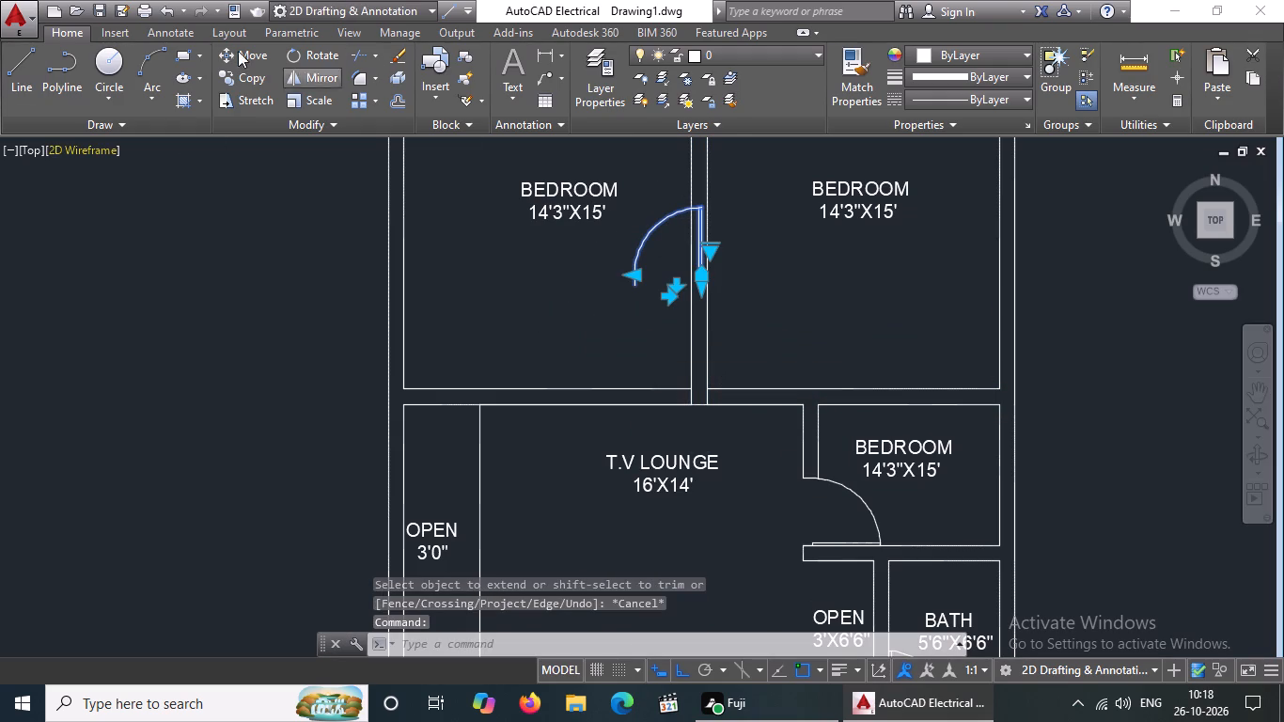
left_click(238, 51)
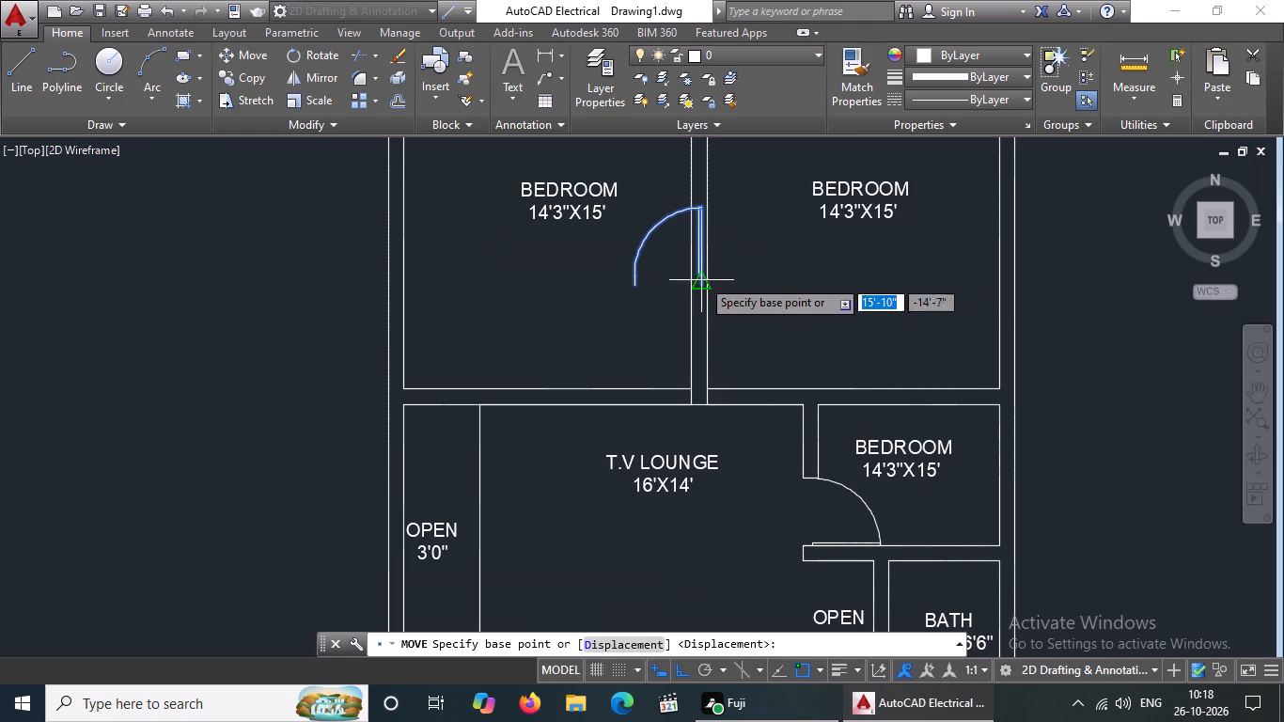
left_click(700, 286)
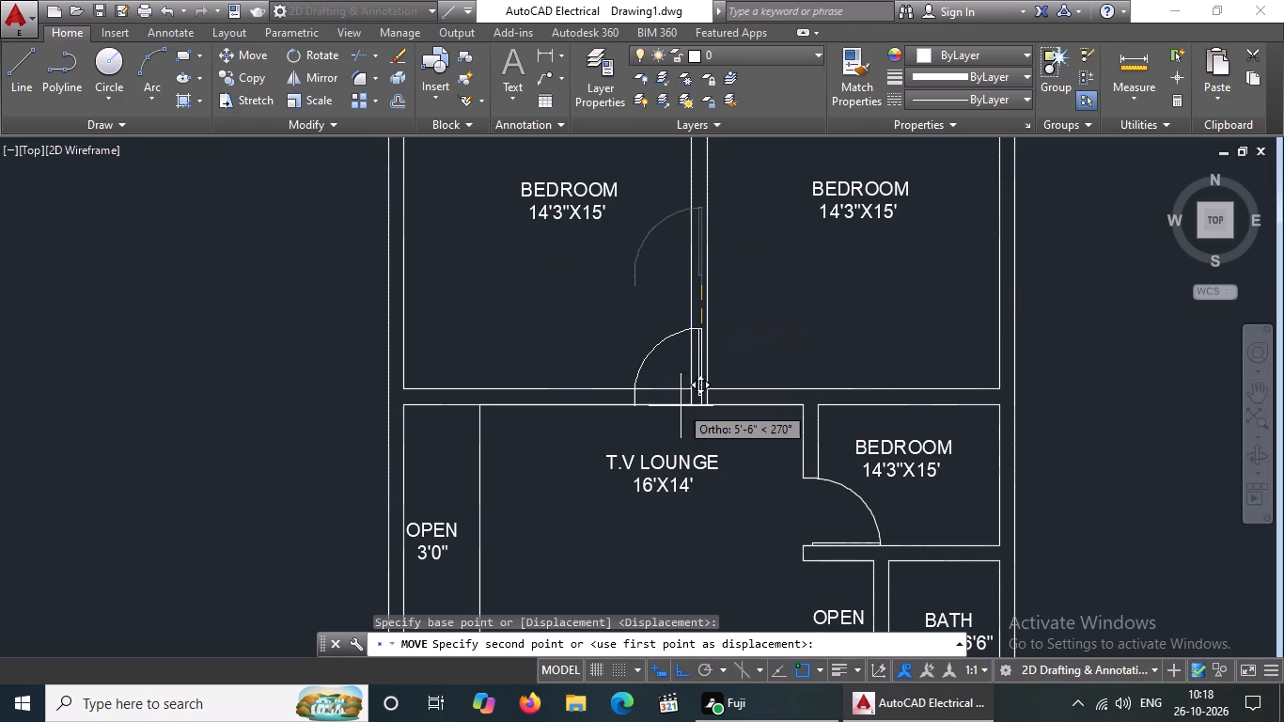
left_click(682, 667)
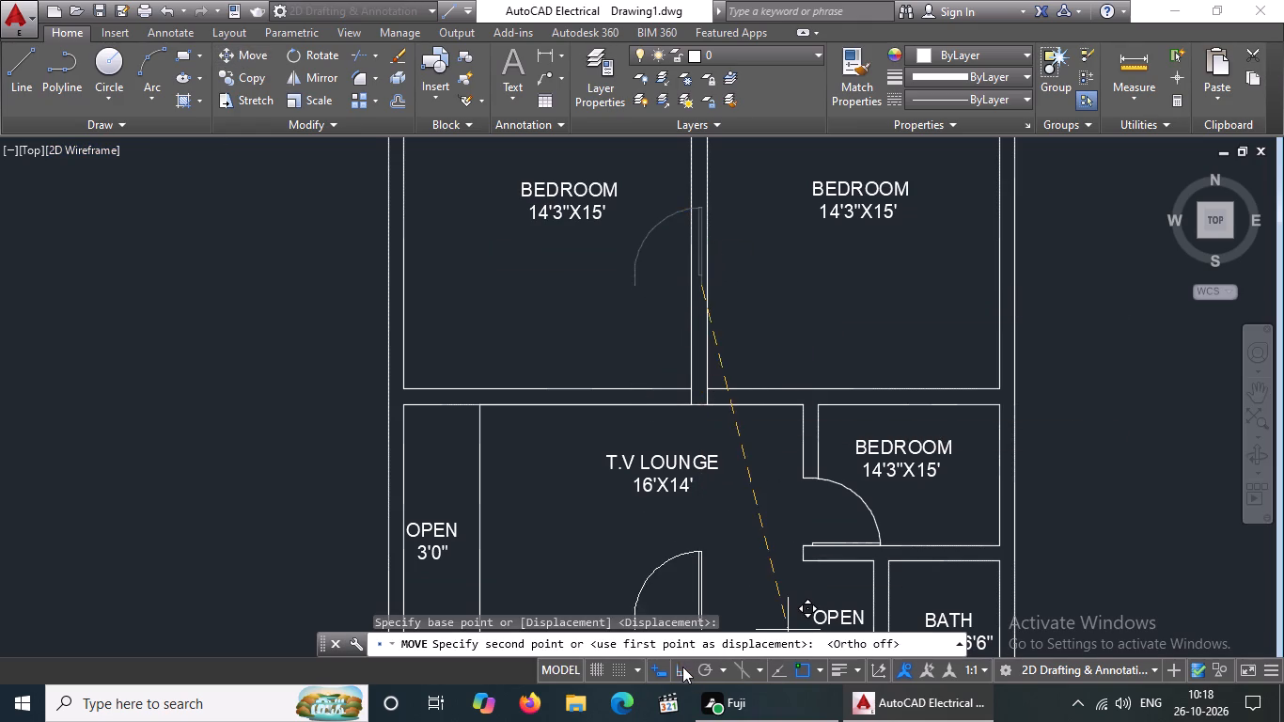
left_click(687, 405)
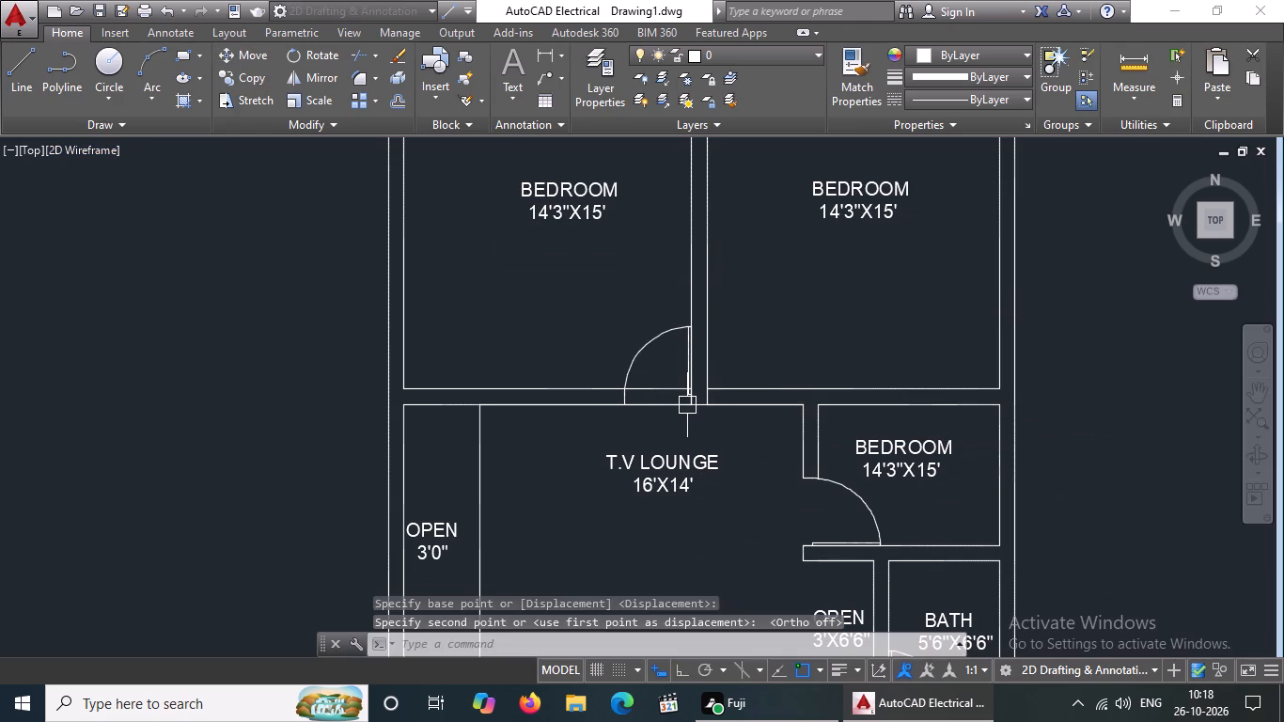
key("Escape")
Mirror the left large BEDROOM's door about the partition's centre into the right large BEDROOM, keeping the original.
left_click_drag(582, 281, 591, 303)
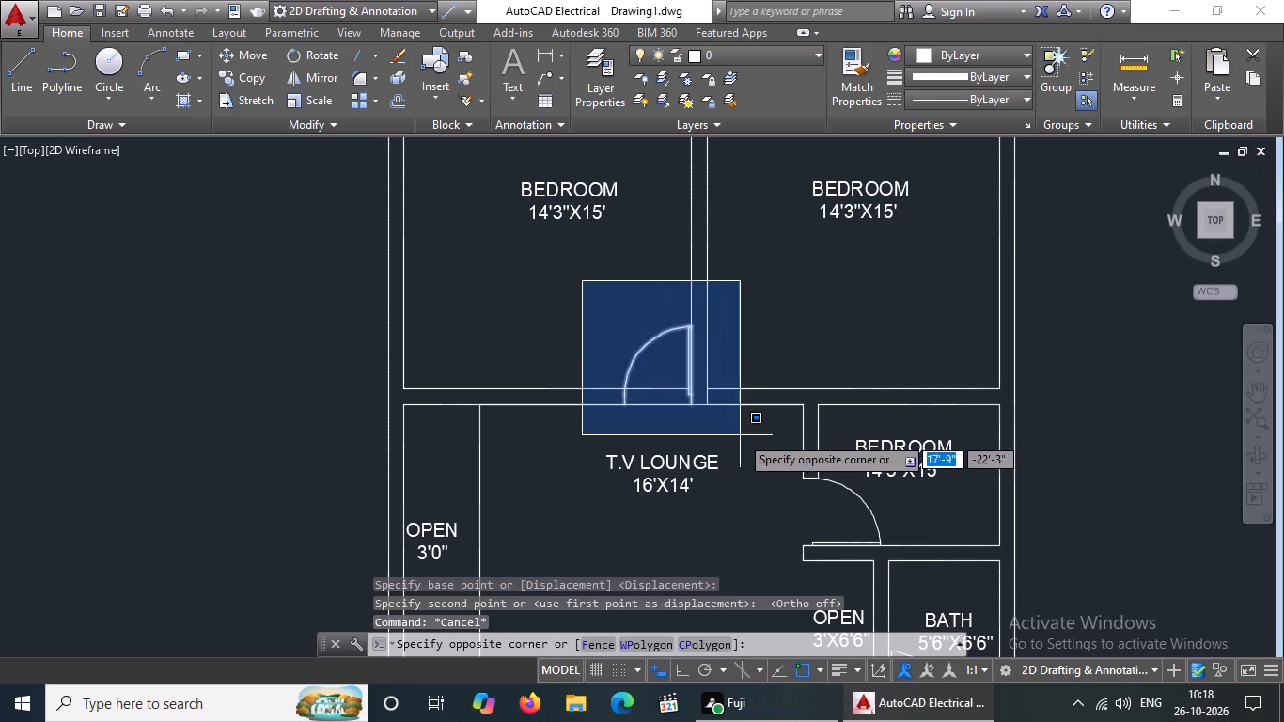
left_click(701, 420)
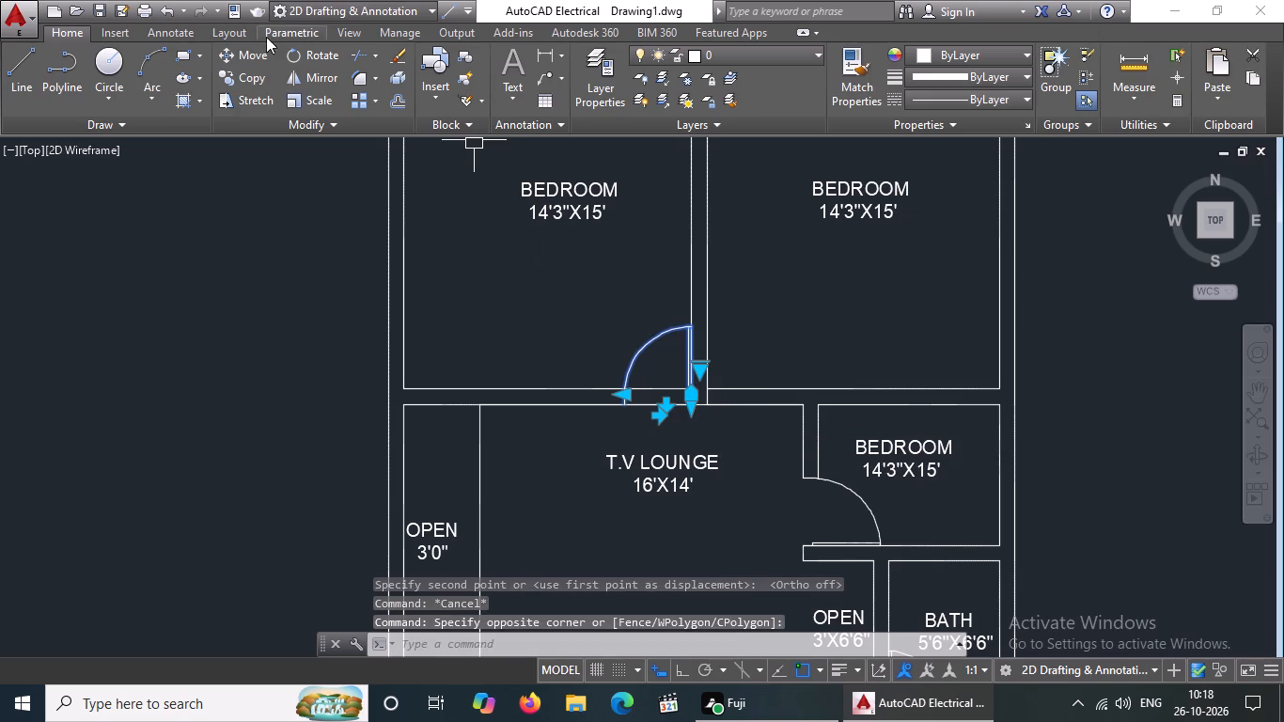
left_click(312, 77)
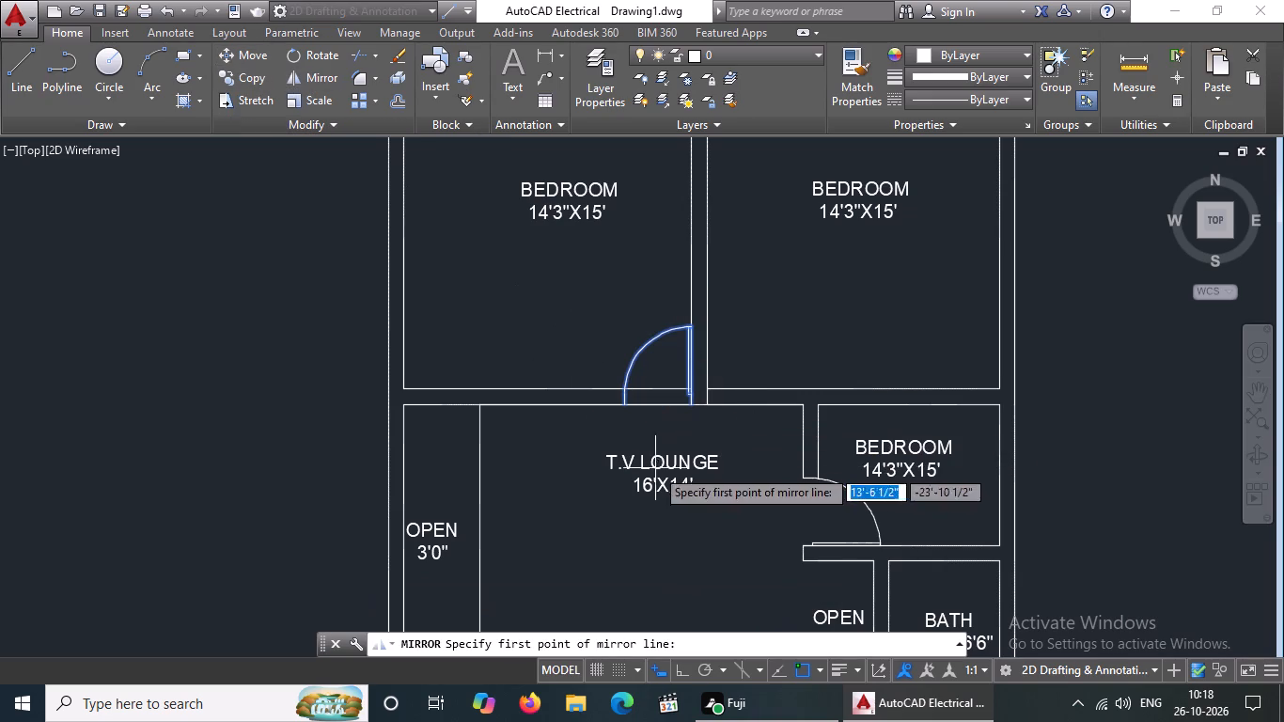
left_click(699, 423)
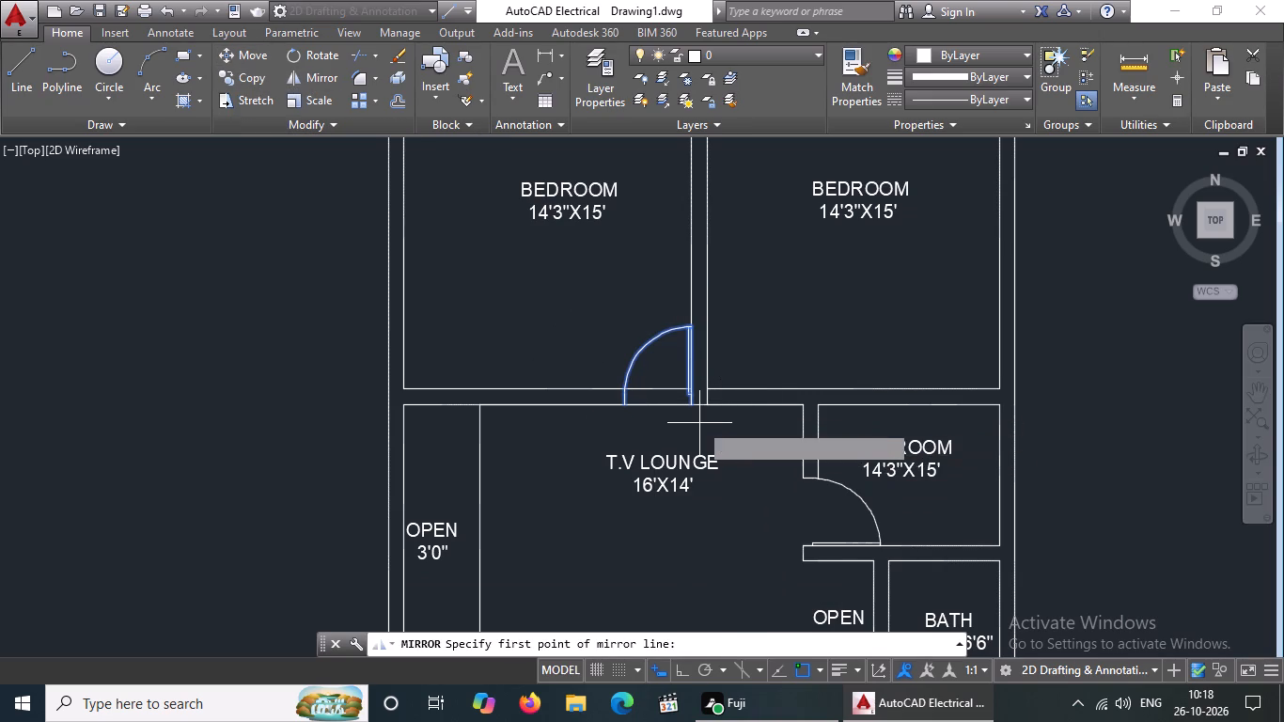
left_click(700, 243)
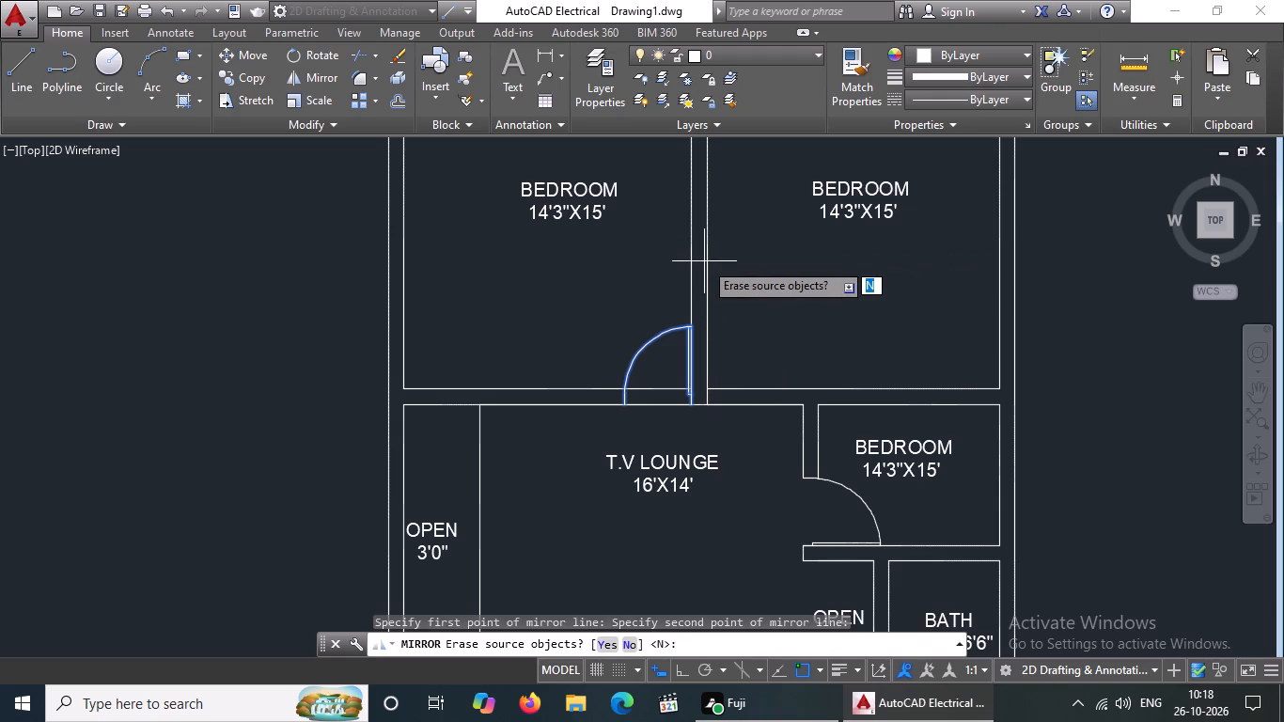
type("N")
key("space")
Move the mirrored door by its lower hinge-side end onto the lower endpoint of the partition's right line.
scroll(706, 399, "up", 2)
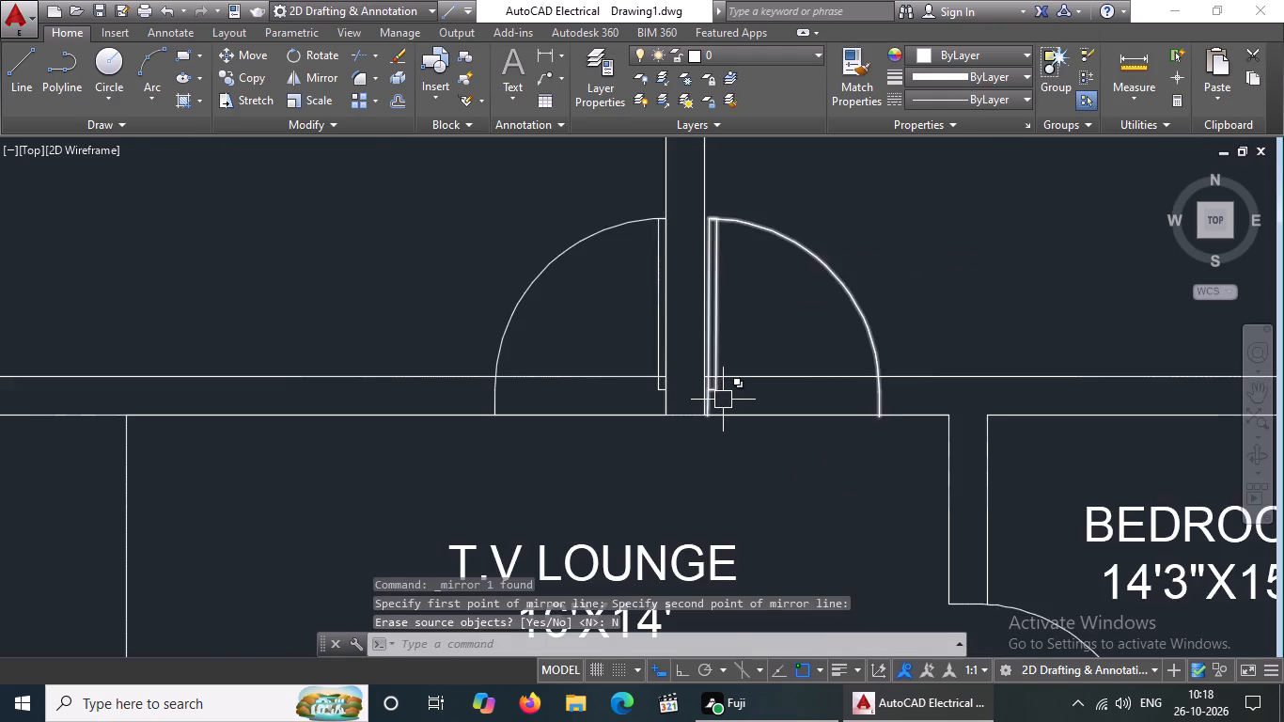
scroll(729, 400, "up", 2)
left_click(671, 419)
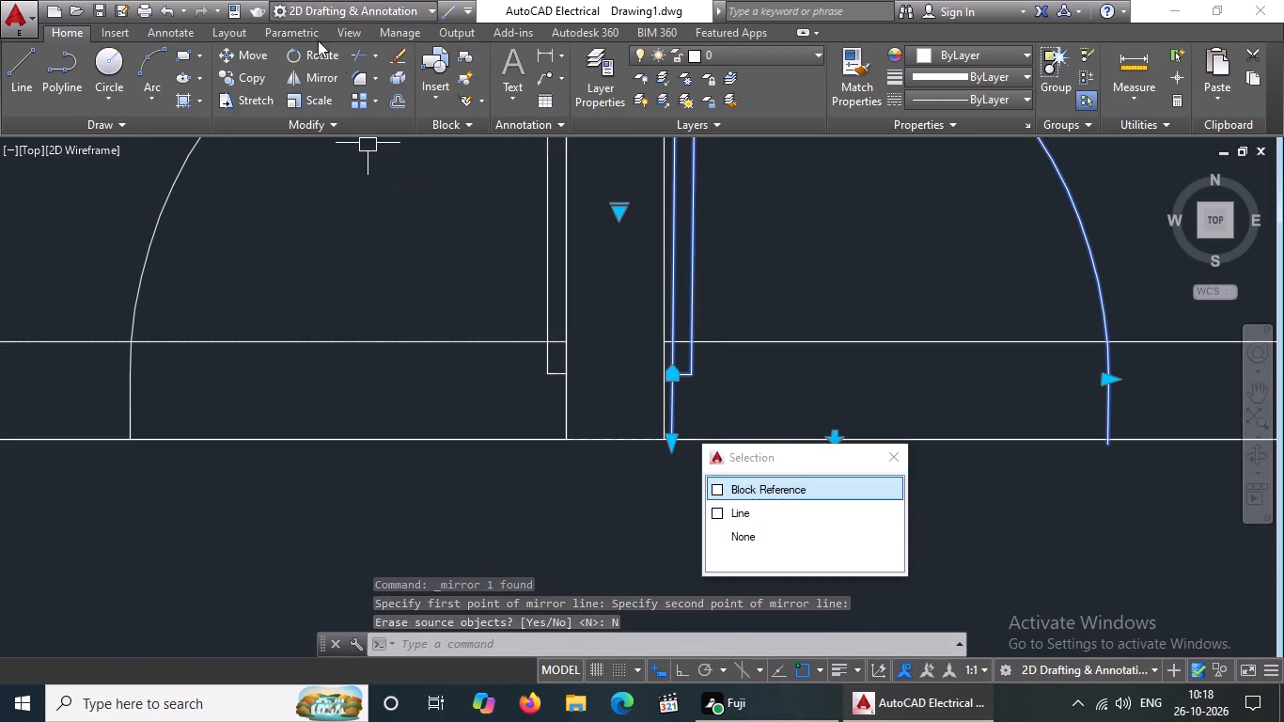
left_click(239, 51)
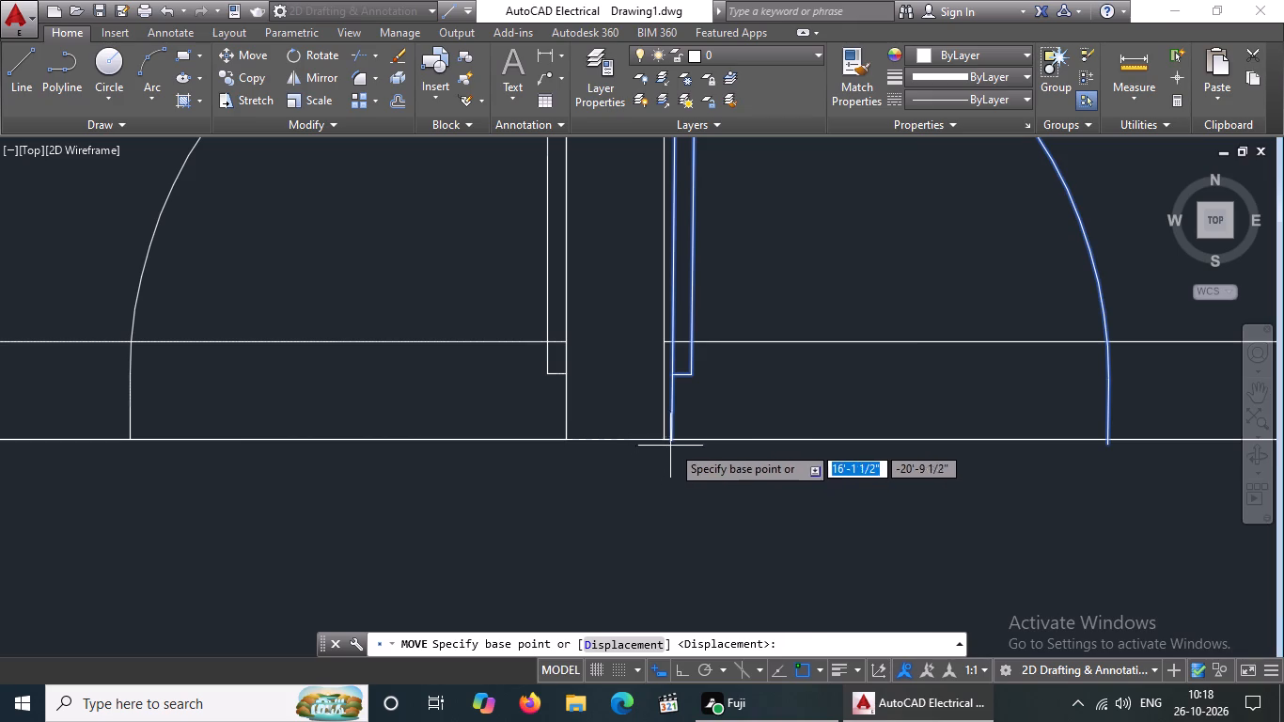
left_click(672, 437)
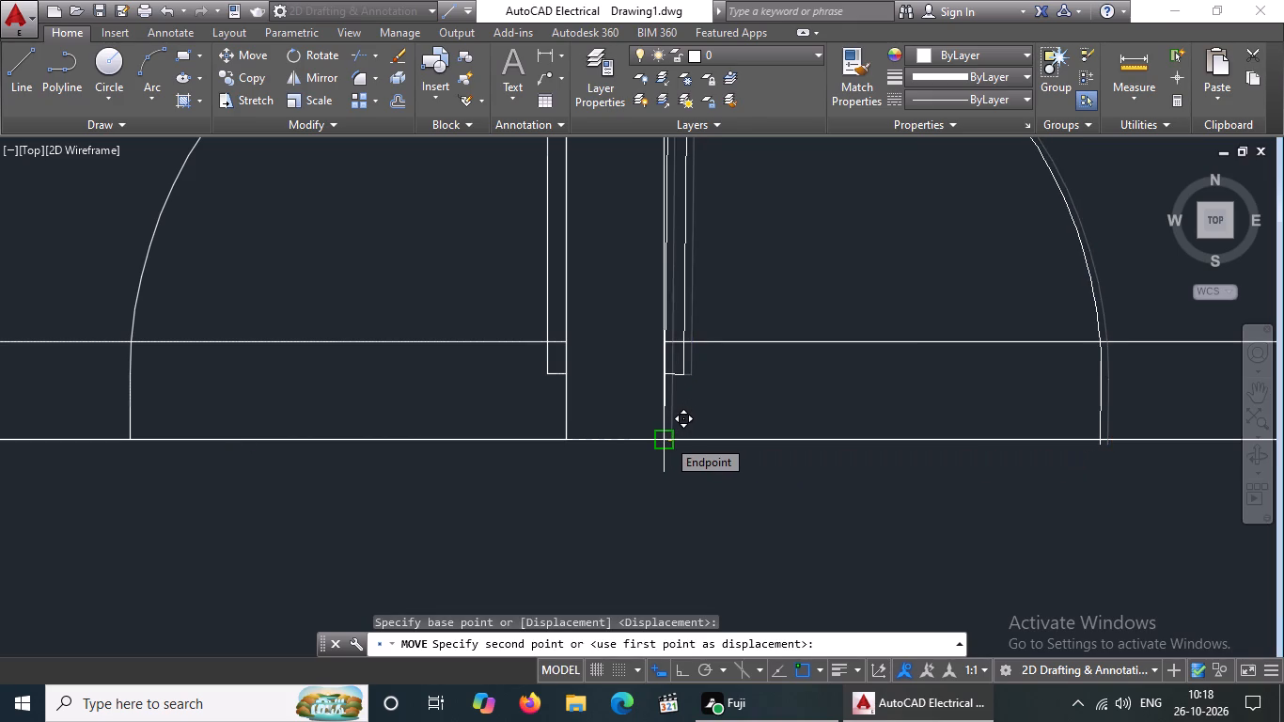
left_click(666, 438)
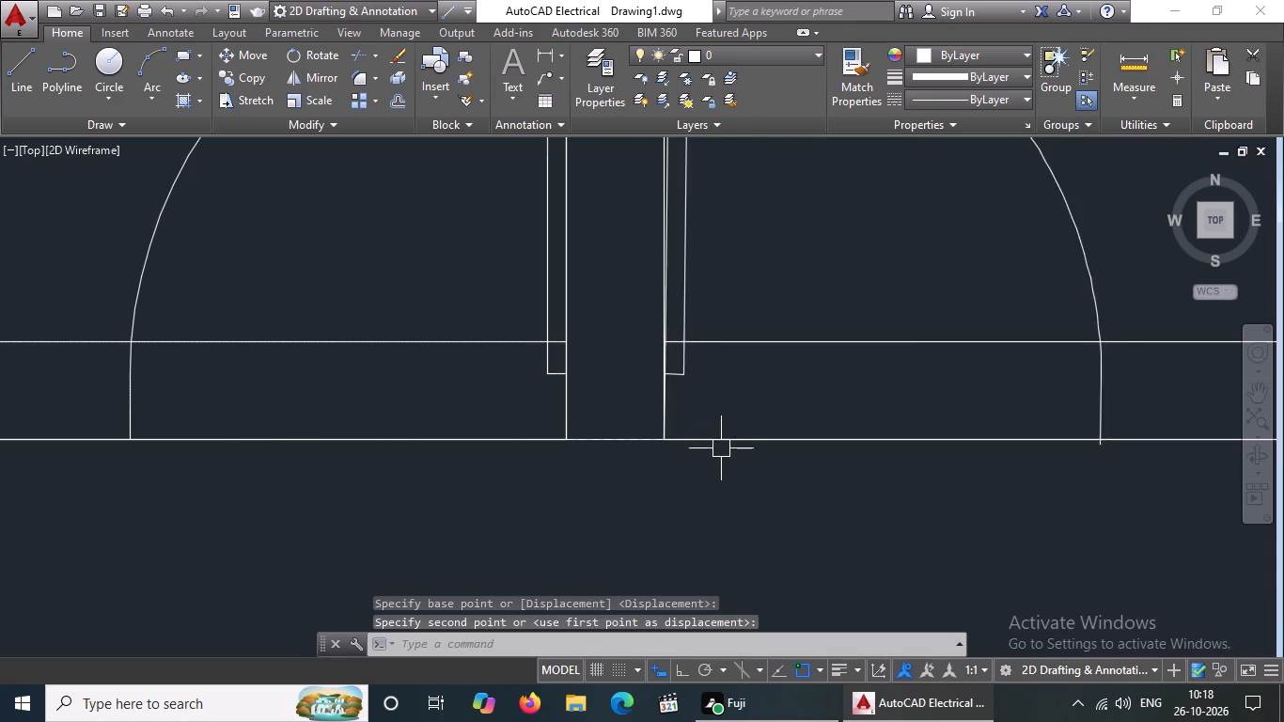
scroll(722, 447, "down", 7)
key("Escape")
Trim the upper line of the left large BEDROOM's bottom wall across its new door, from the partition to the opposite jamb.
scroll(783, 425, "up", 3)
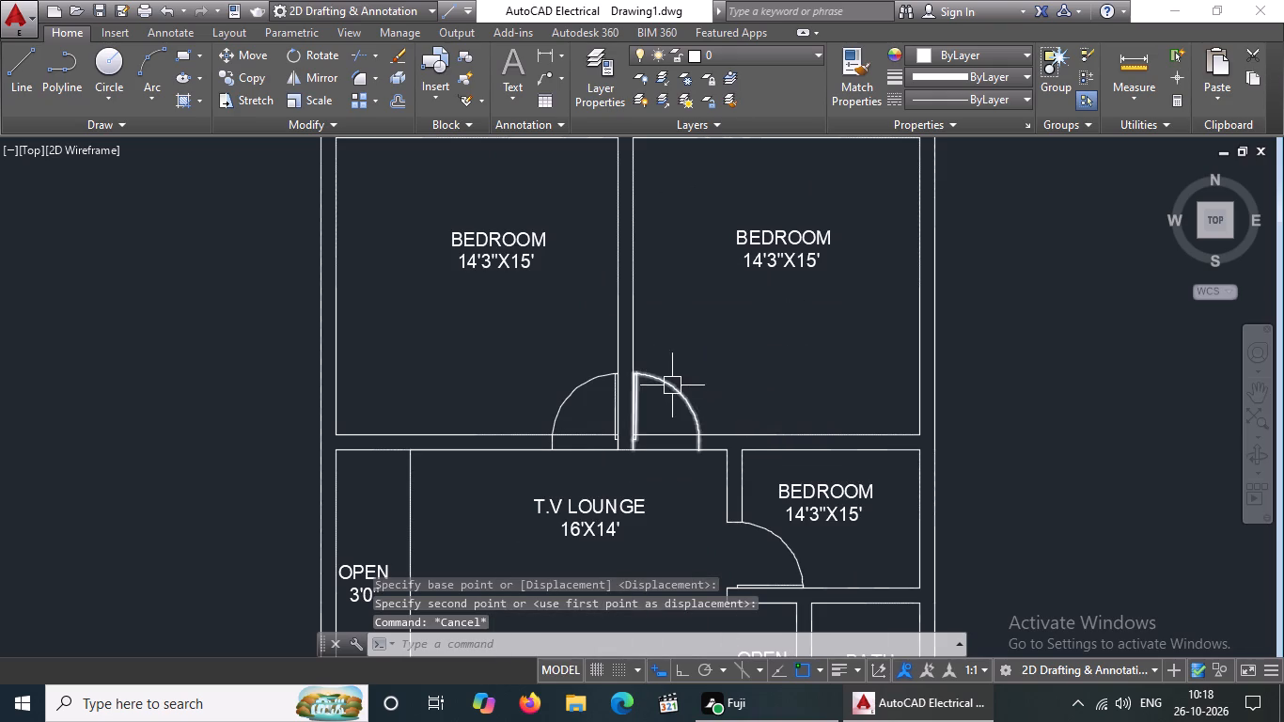
scroll(670, 385, "down", 4)
scroll(659, 337, "up", 2)
scroll(686, 371, "down", 2)
scroll(685, 457, "up", 3)
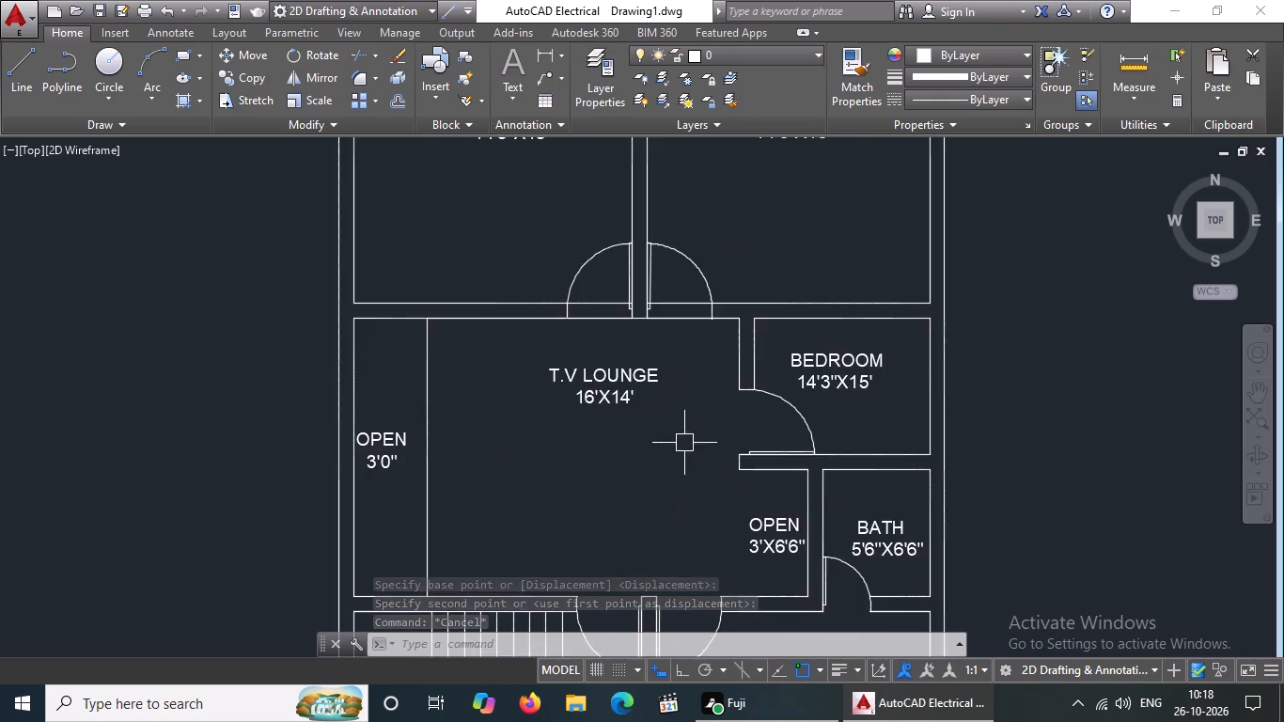
scroll(669, 374, "up", 2)
key("Escape")
type("TR")
key("space")
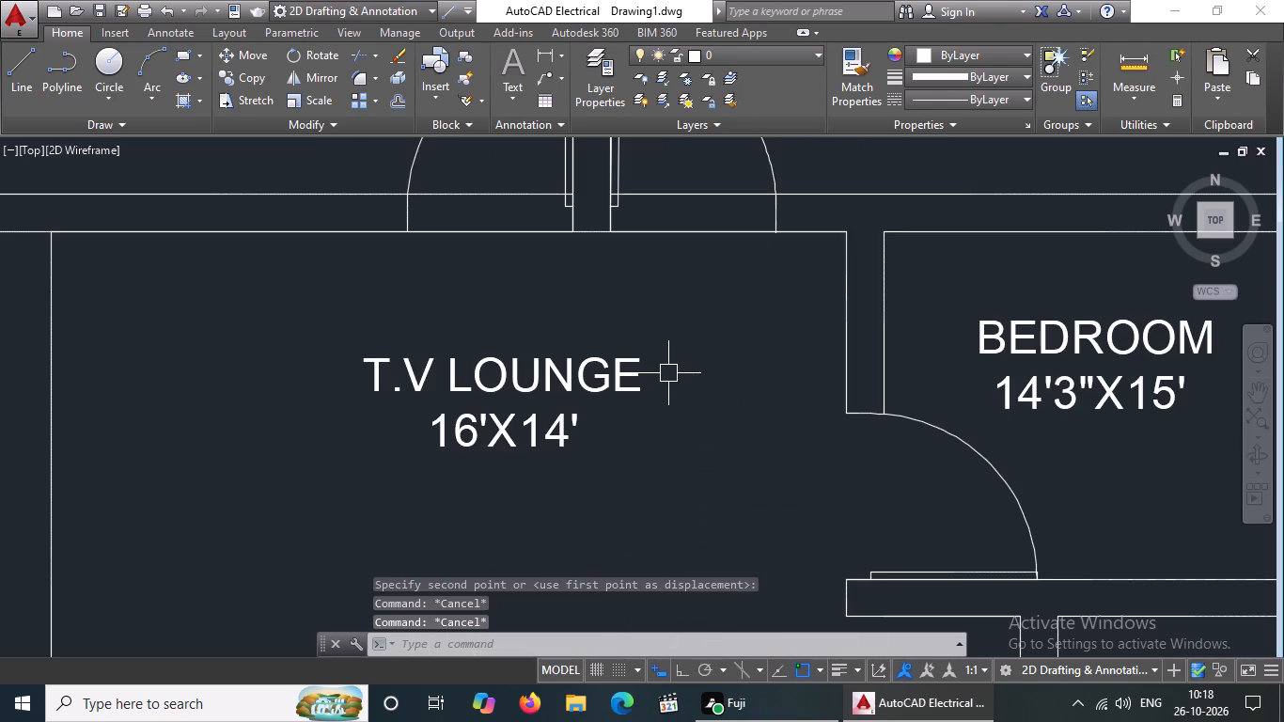
key("space")
scroll(572, 195, "up", 4)
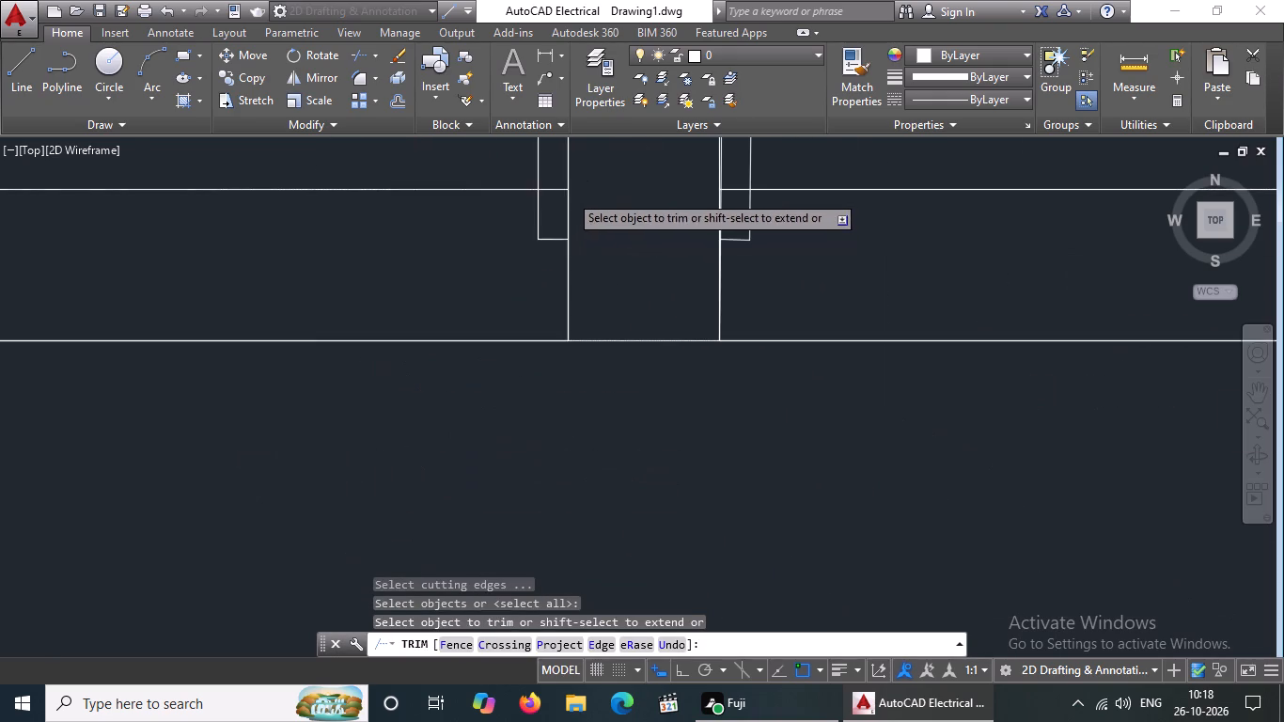
scroll(568, 194, "up", 1)
left_click(544, 181)
left_click(460, 183)
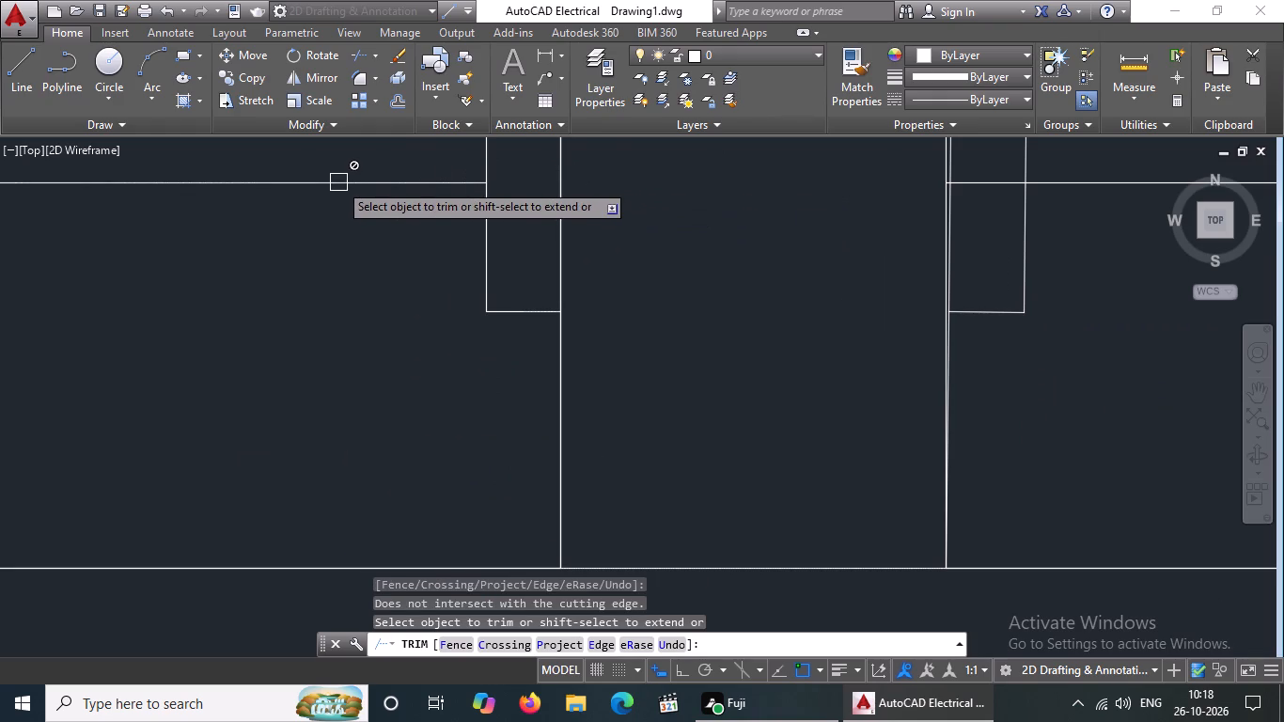
left_click(338, 182)
scroll(338, 182, "down", 3)
left_click(299, 181)
scroll(304, 188, "down", 3)
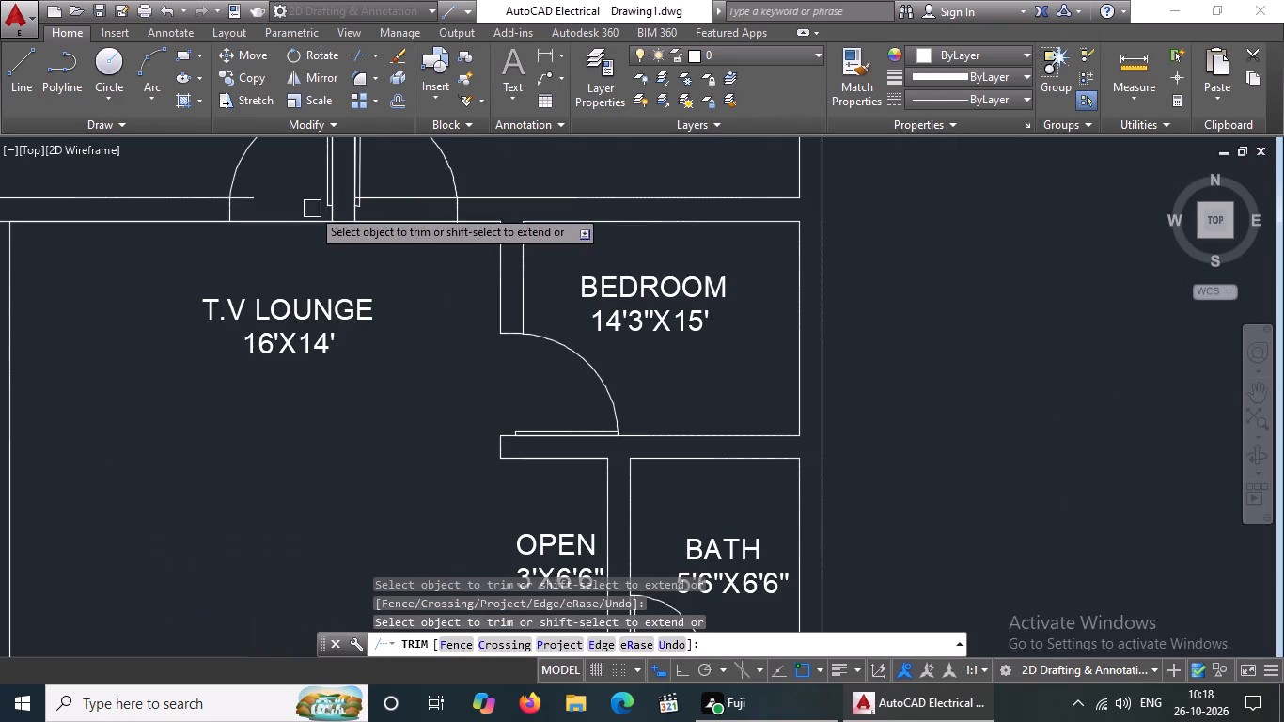
left_click(247, 198)
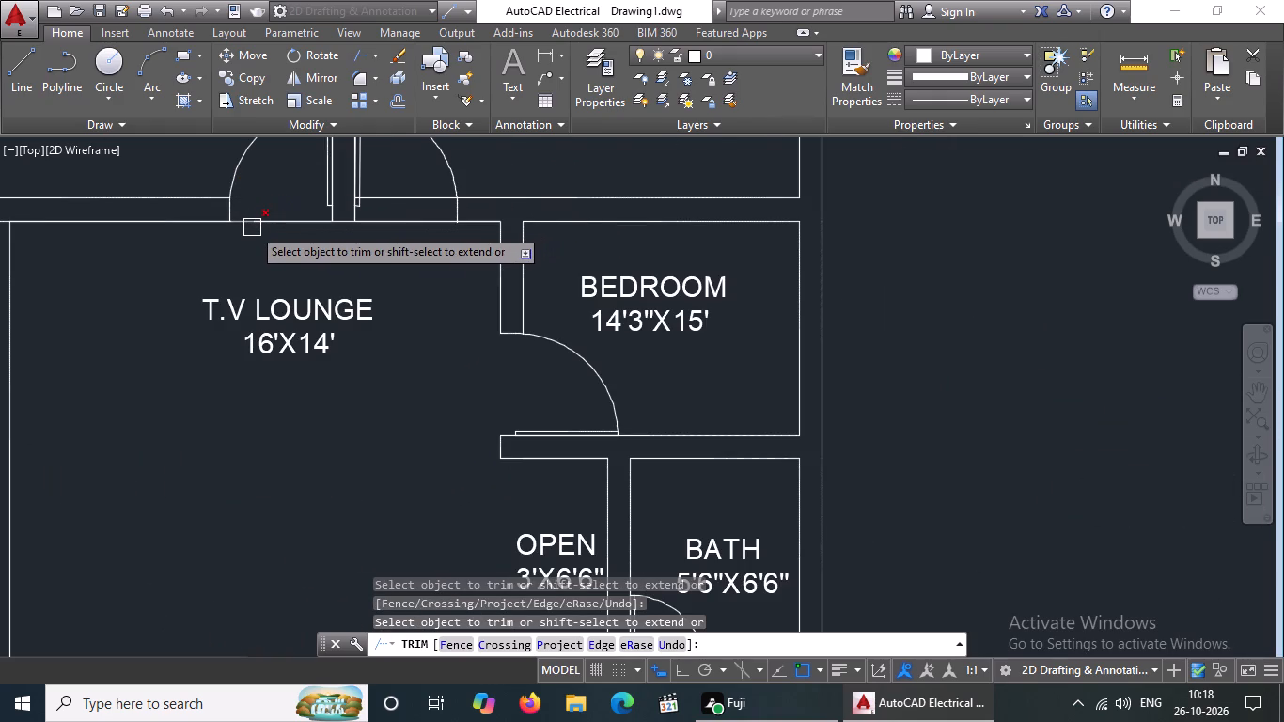
Trim the lower line of the left large BEDROOM's bottom wall beside the left jamb of its new door.
left_click(248, 223)
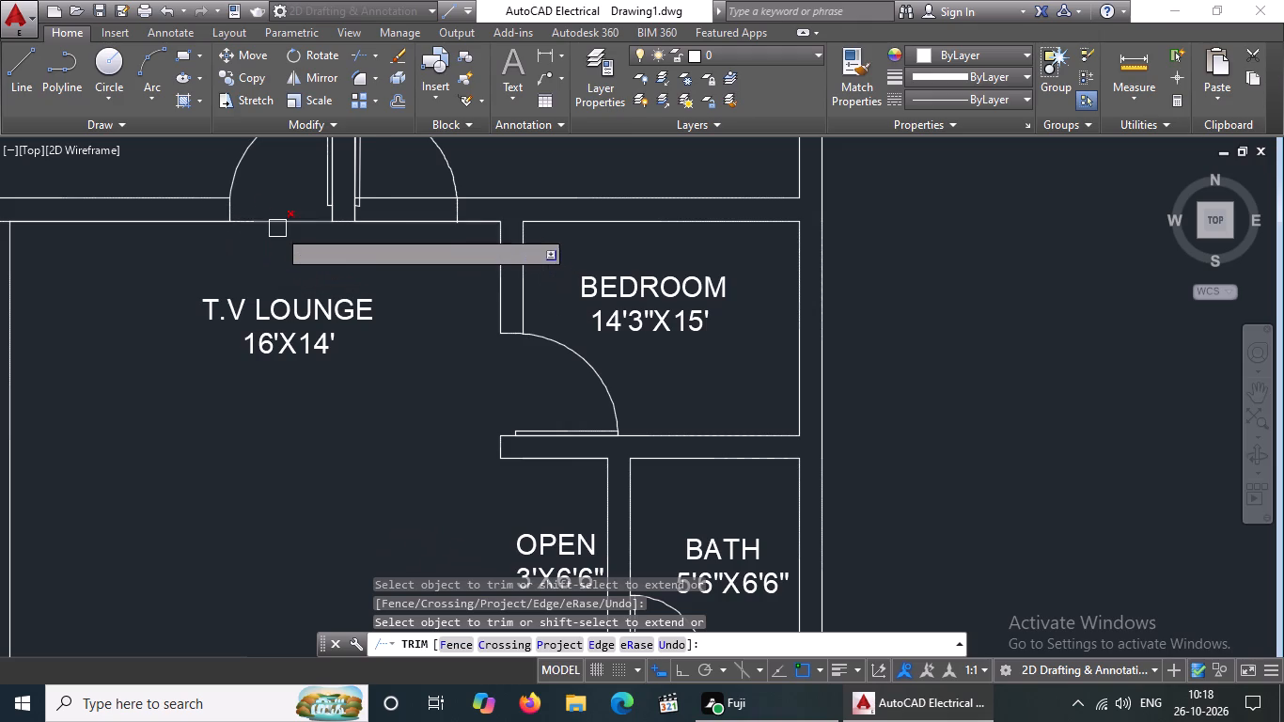
left_click(286, 226)
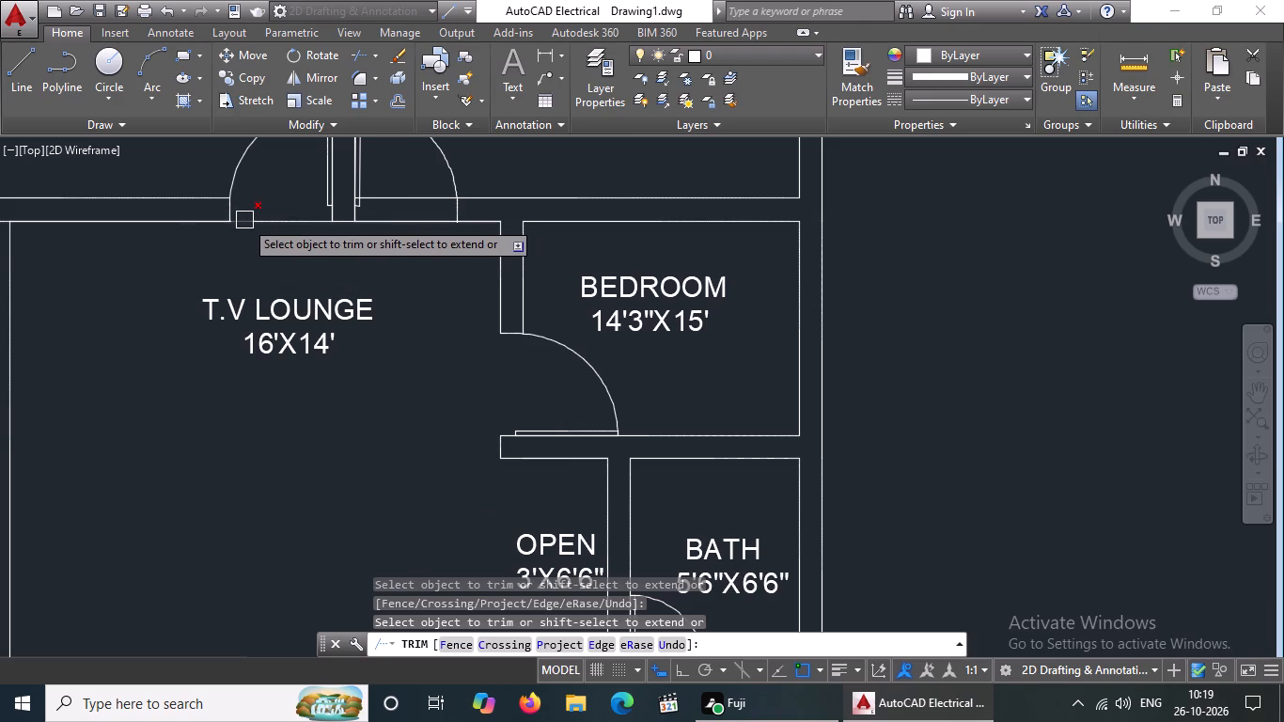
left_click_drag(245, 220, 254, 221)
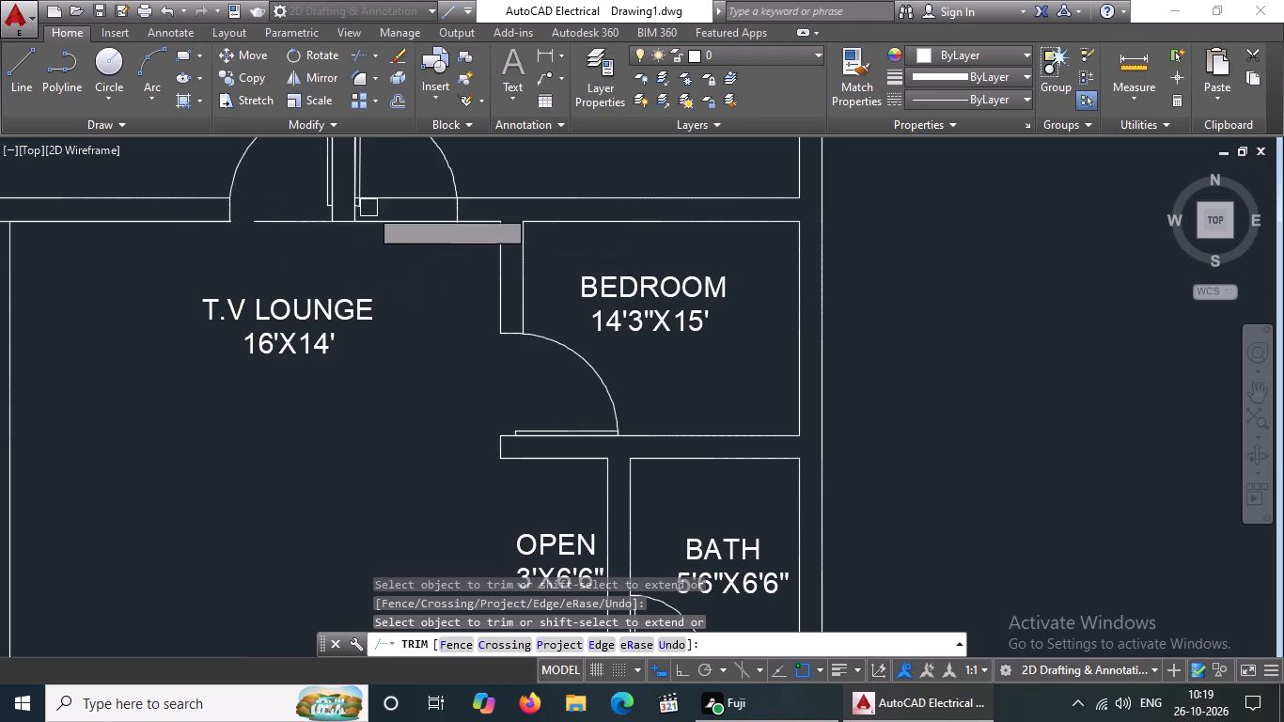
Trim the upper line of the right large BEDROOM's bottom wall across its new door, up to the far jamb.
scroll(372, 203, "up", 5)
left_click(276, 206)
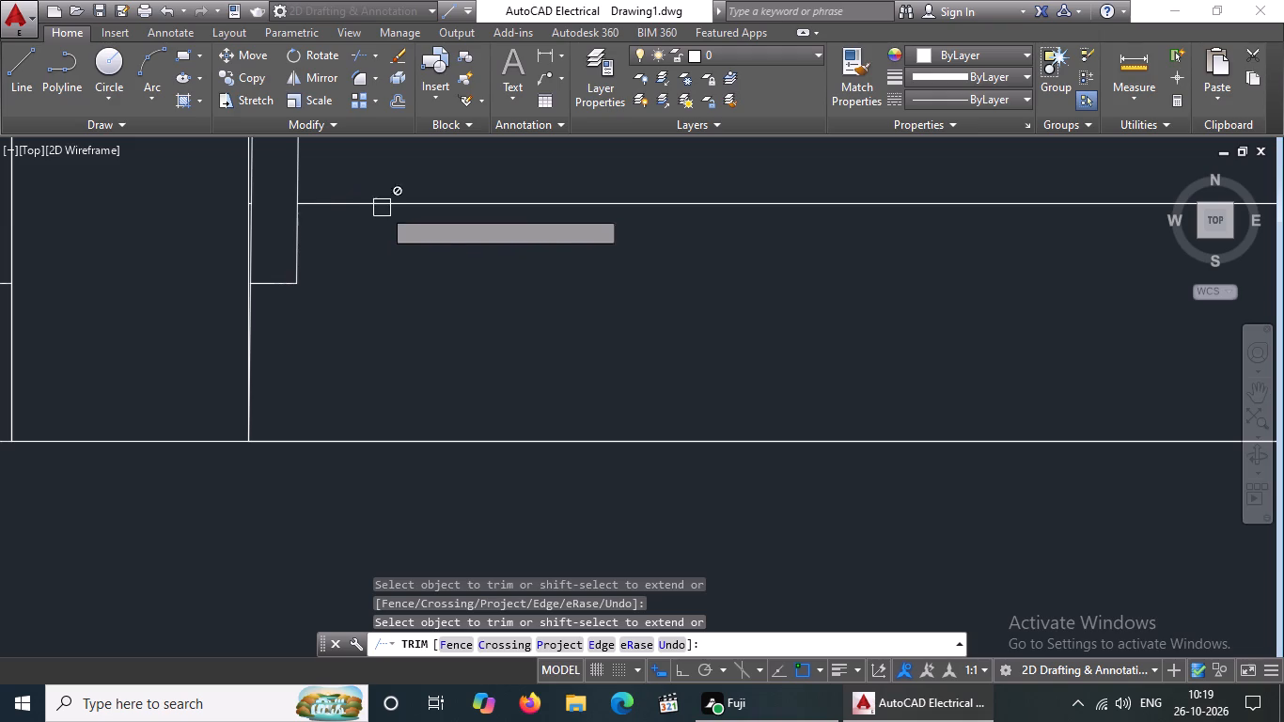
scroll(418, 209, "down", 3)
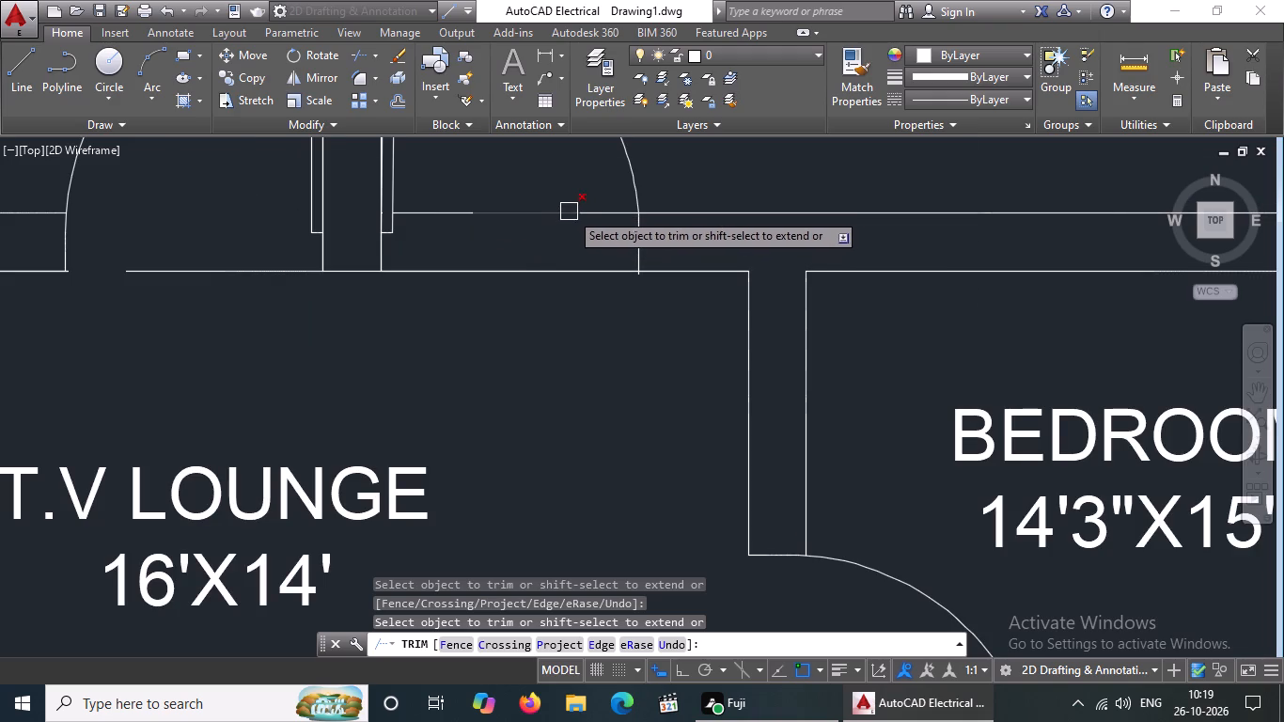
left_click(607, 212)
left_click(556, 212)
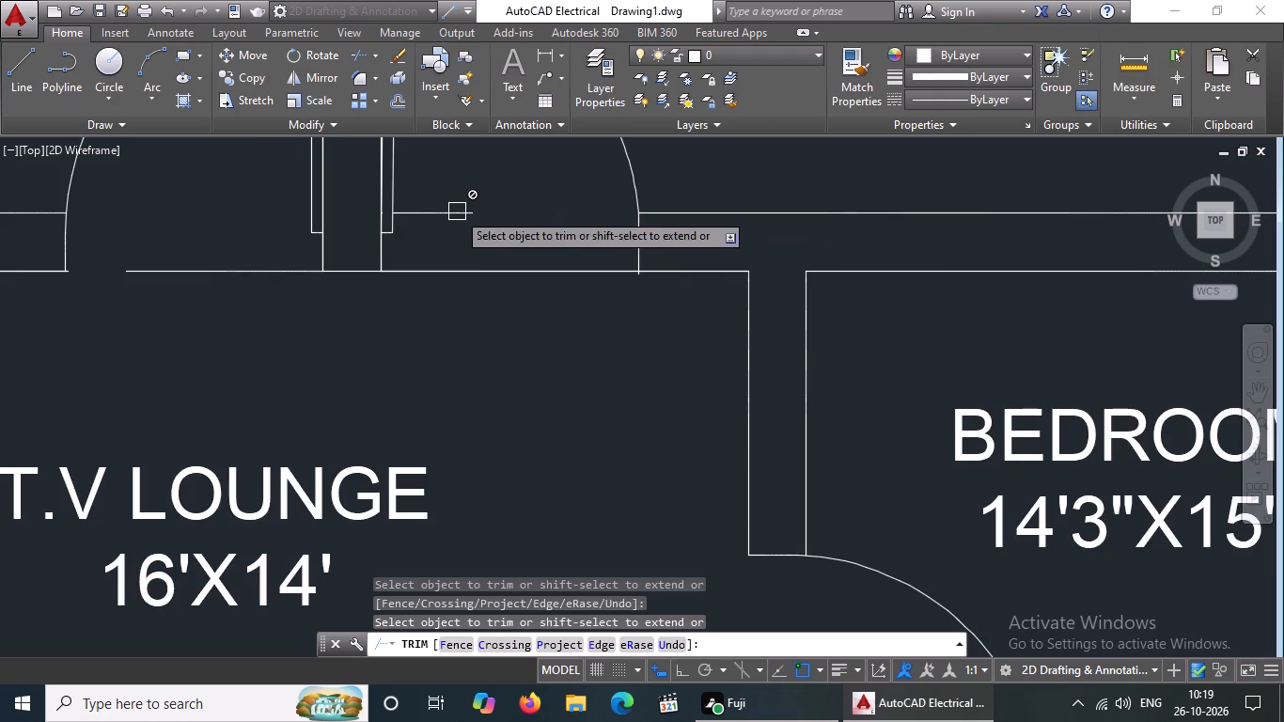
Trim the lower line of the right large BEDROOM's bottom wall across its door, including the stub past the far jamb.
left_click(398, 267)
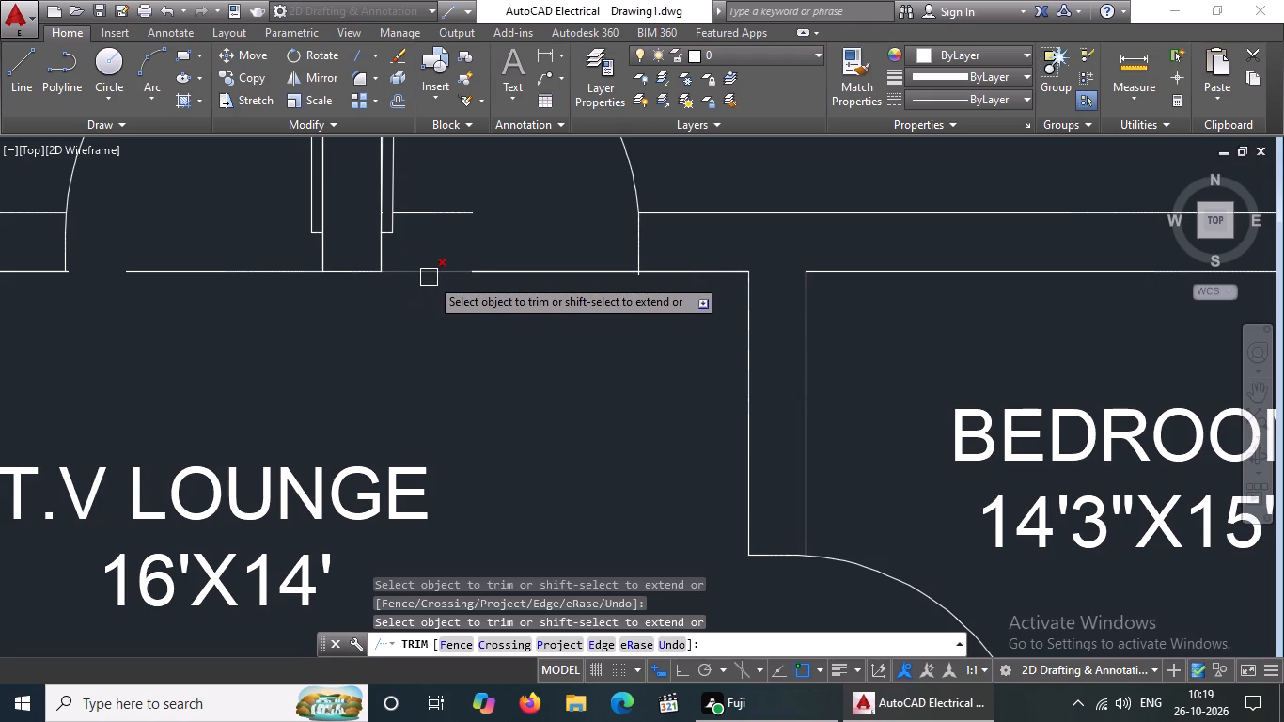
left_click(491, 268)
left_click(429, 275)
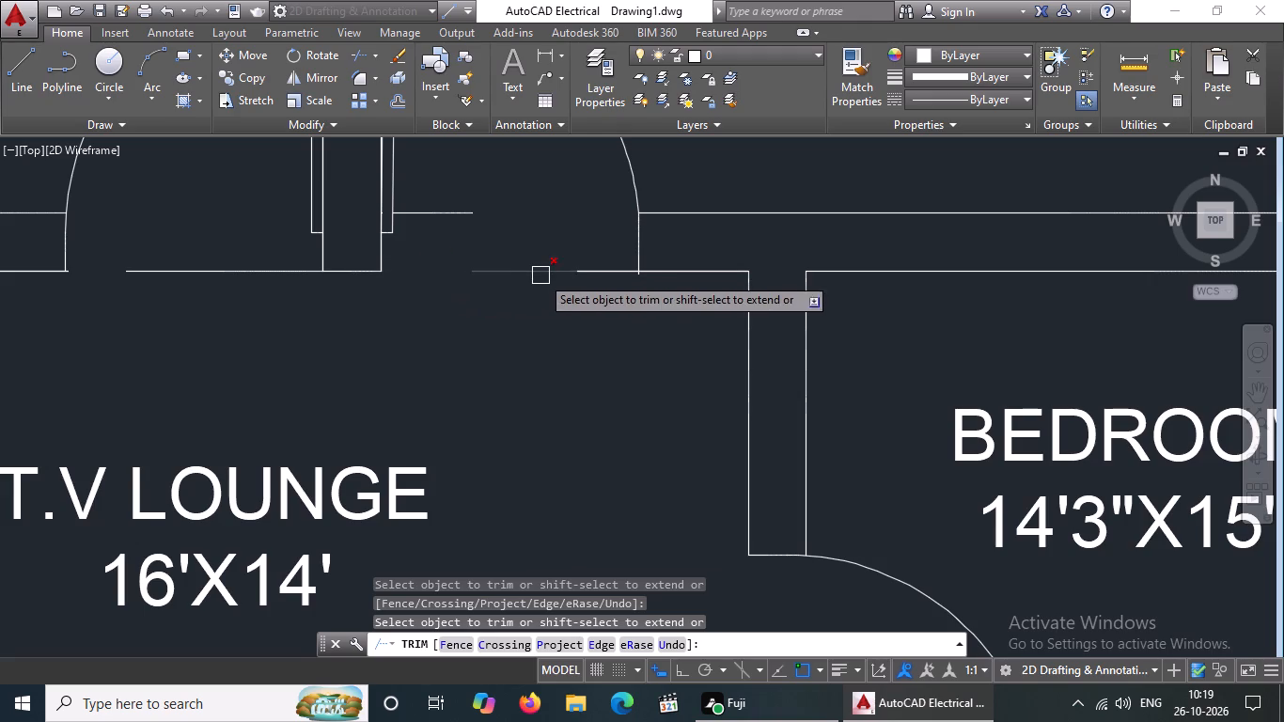
double_click(617, 271)
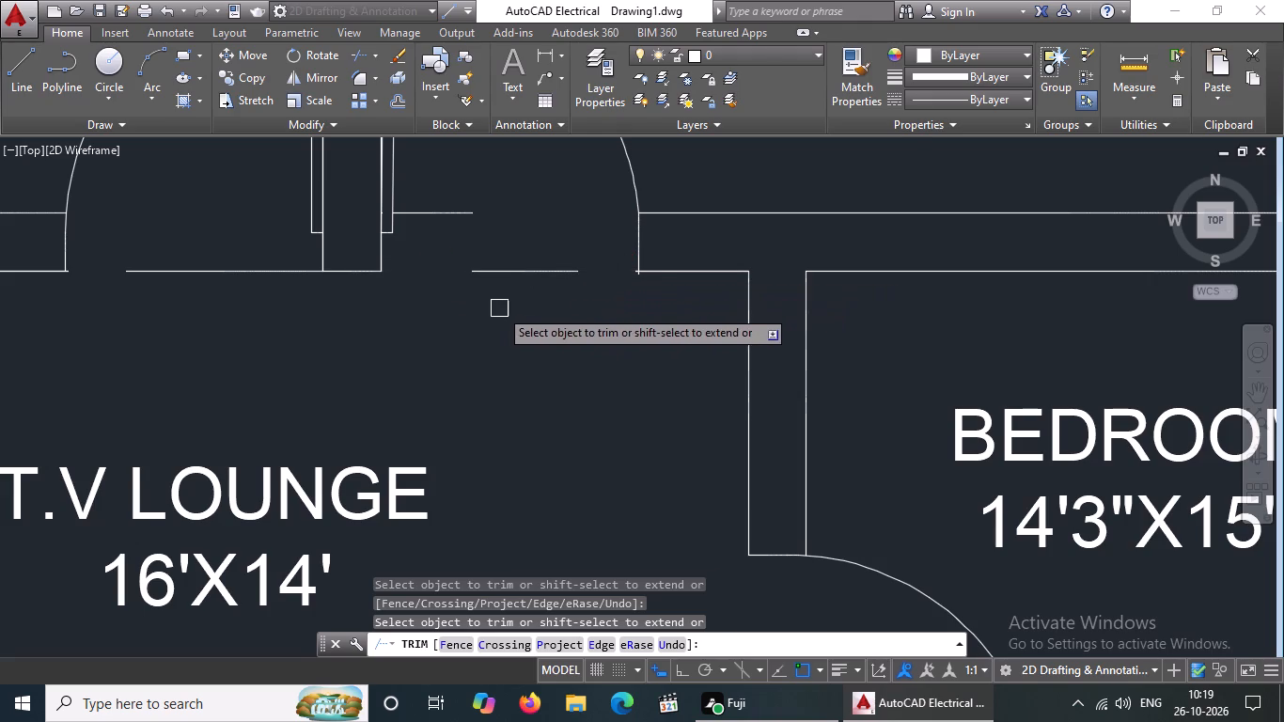
scroll(502, 306, "down", 2)
scroll(549, 292, "up", 6)
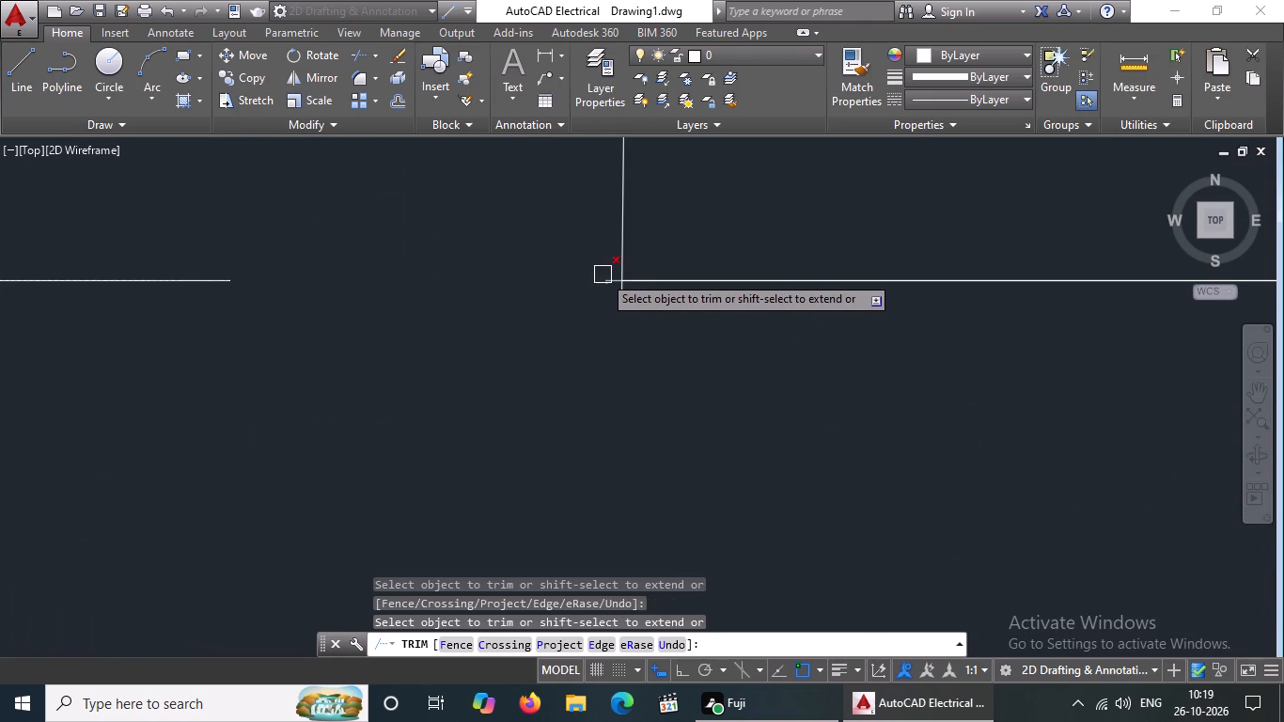
left_click(603, 275)
left_click(603, 275)
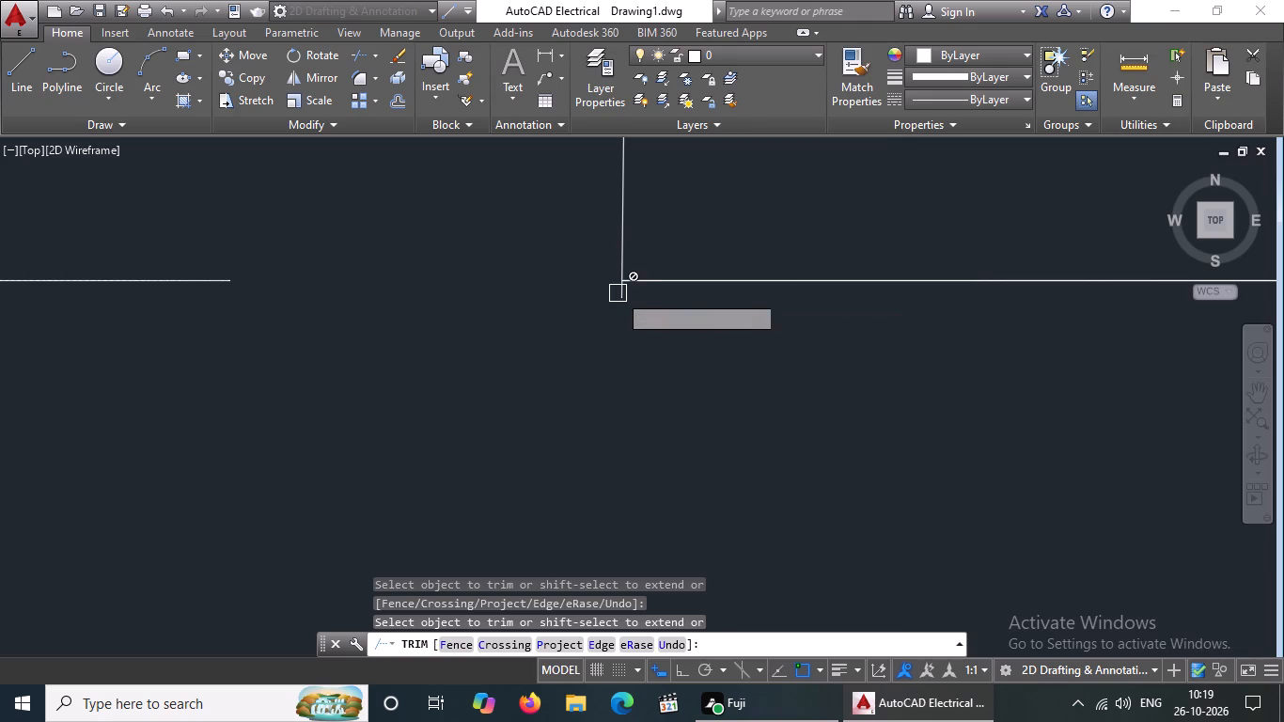
scroll(500, 363, "down", 4)
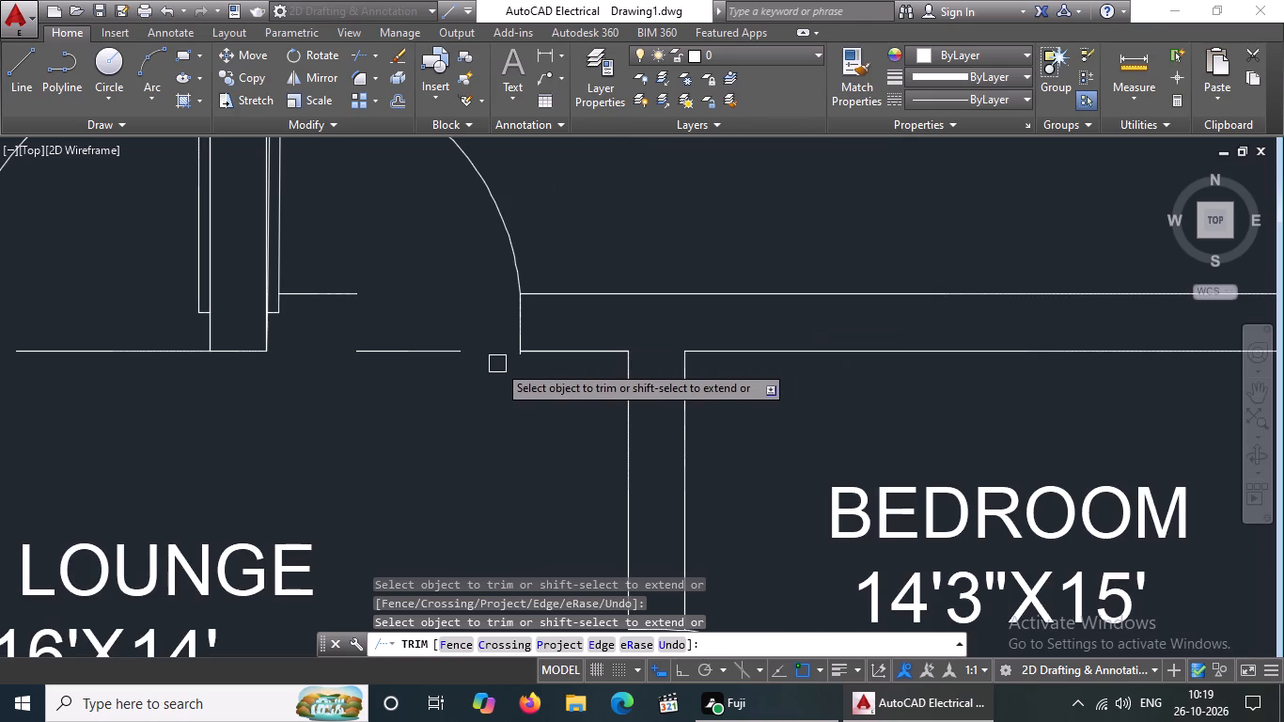
key("Escape")
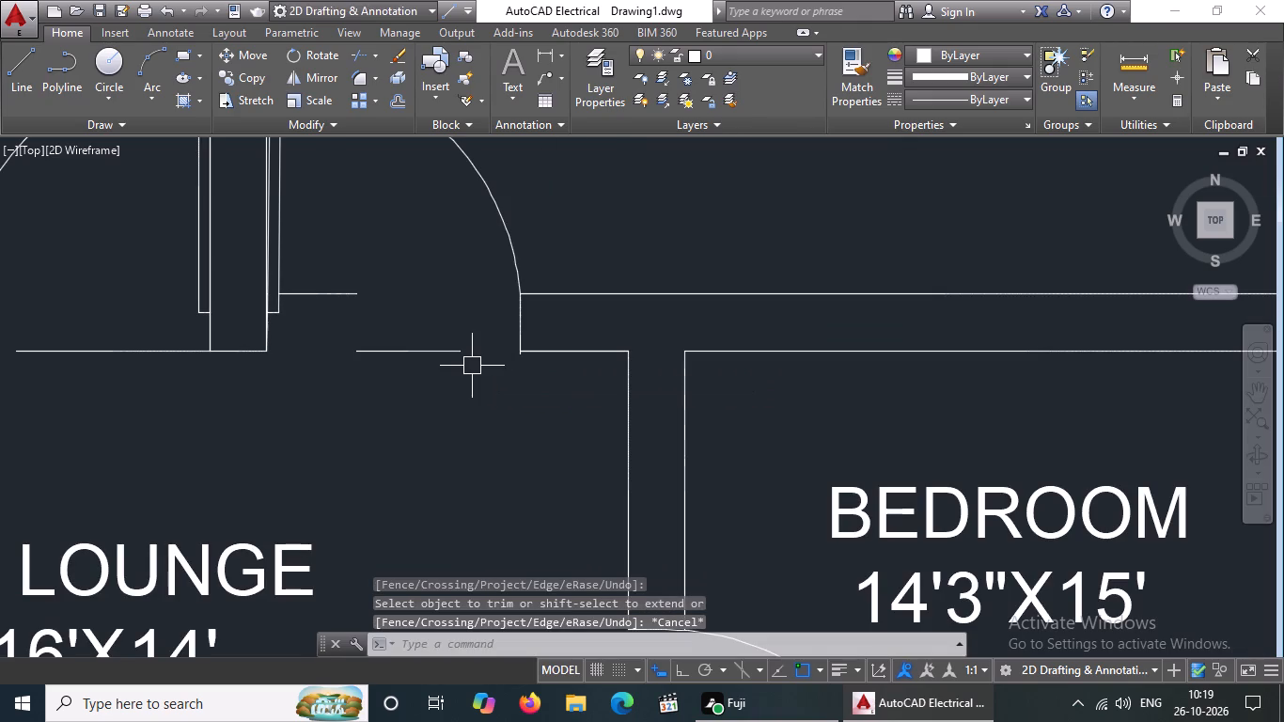
Erase the leftover wall line pieces inside both large BEDROOM door openings.
scroll(509, 369, "up", 2)
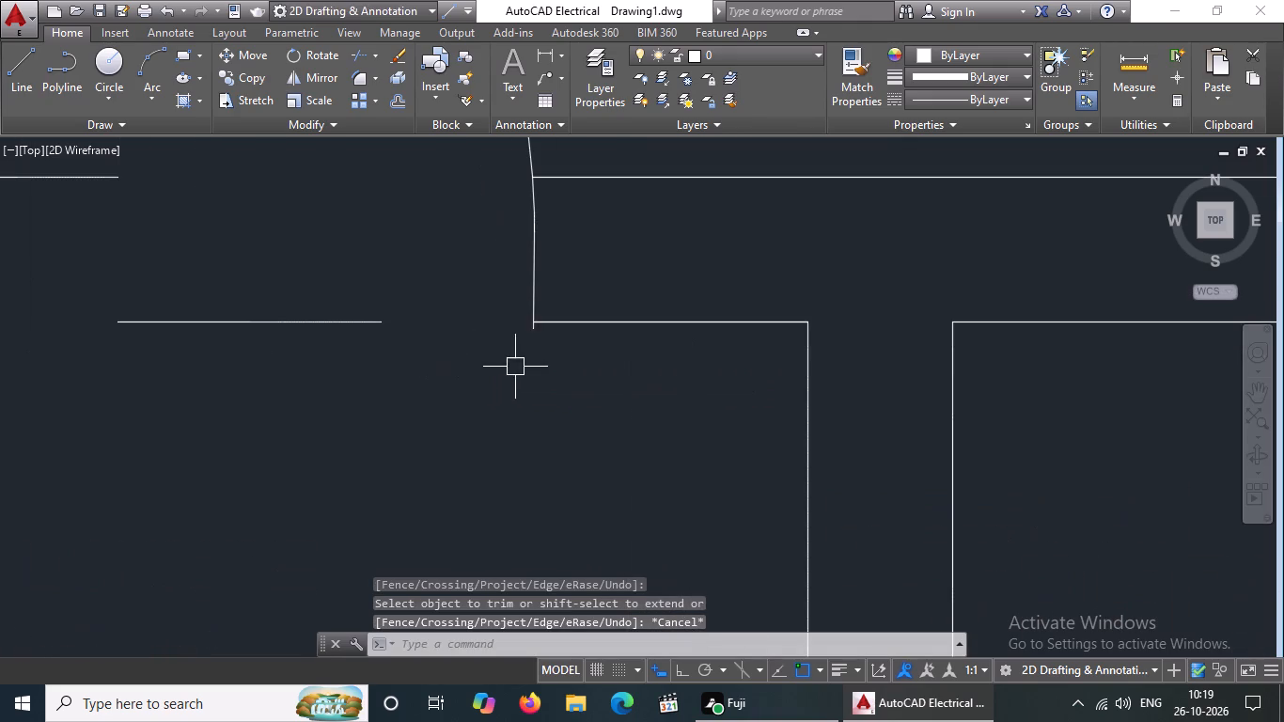
scroll(535, 343, "up", 2)
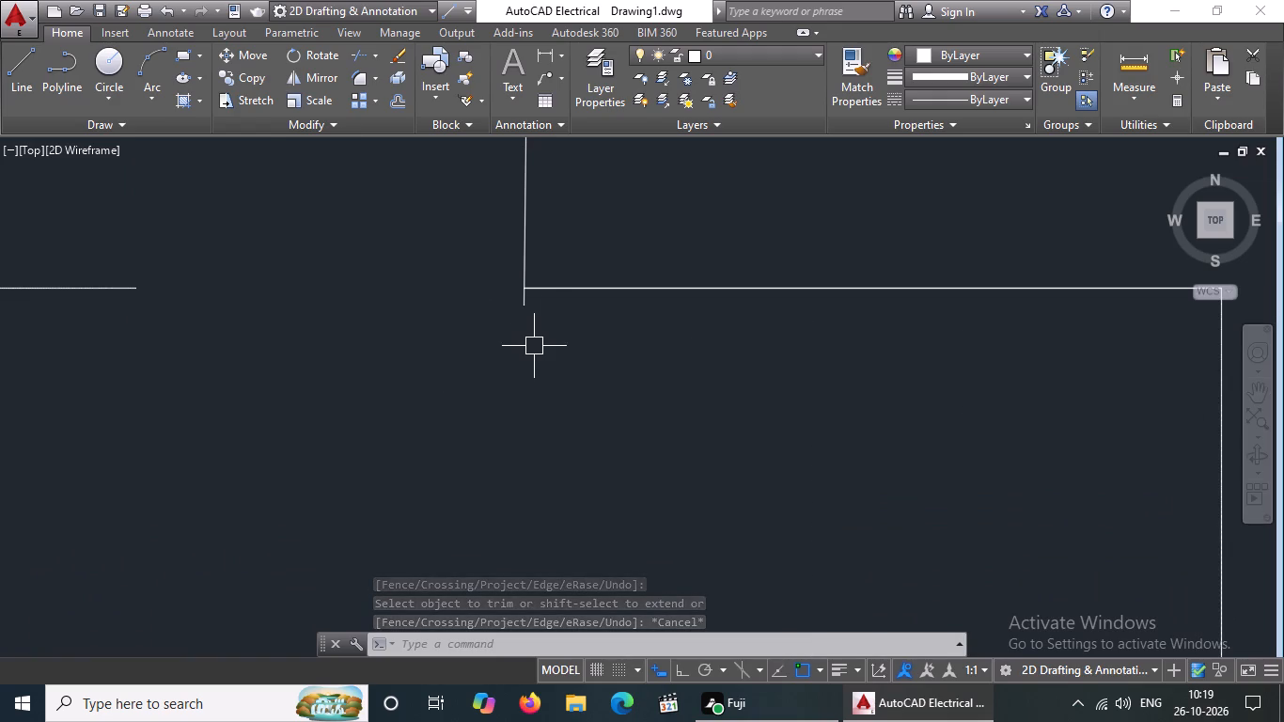
scroll(526, 369, "down", 3)
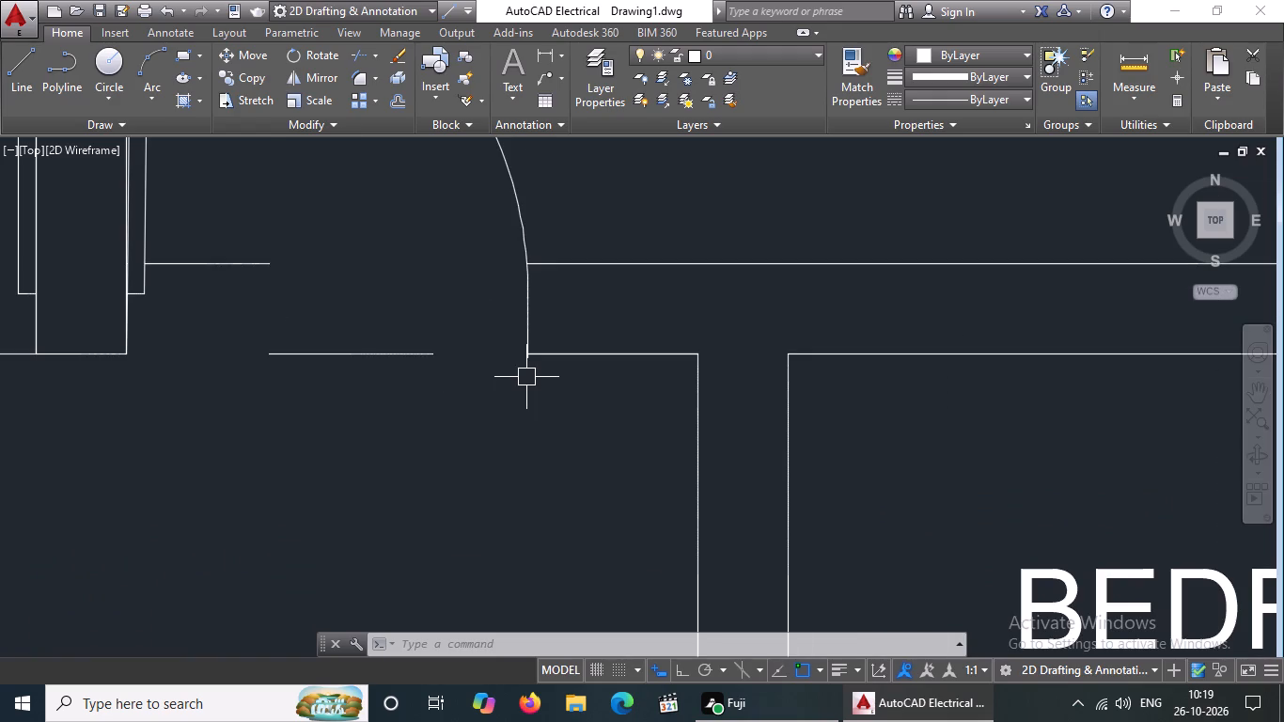
left_click(358, 350)
key("Delete")
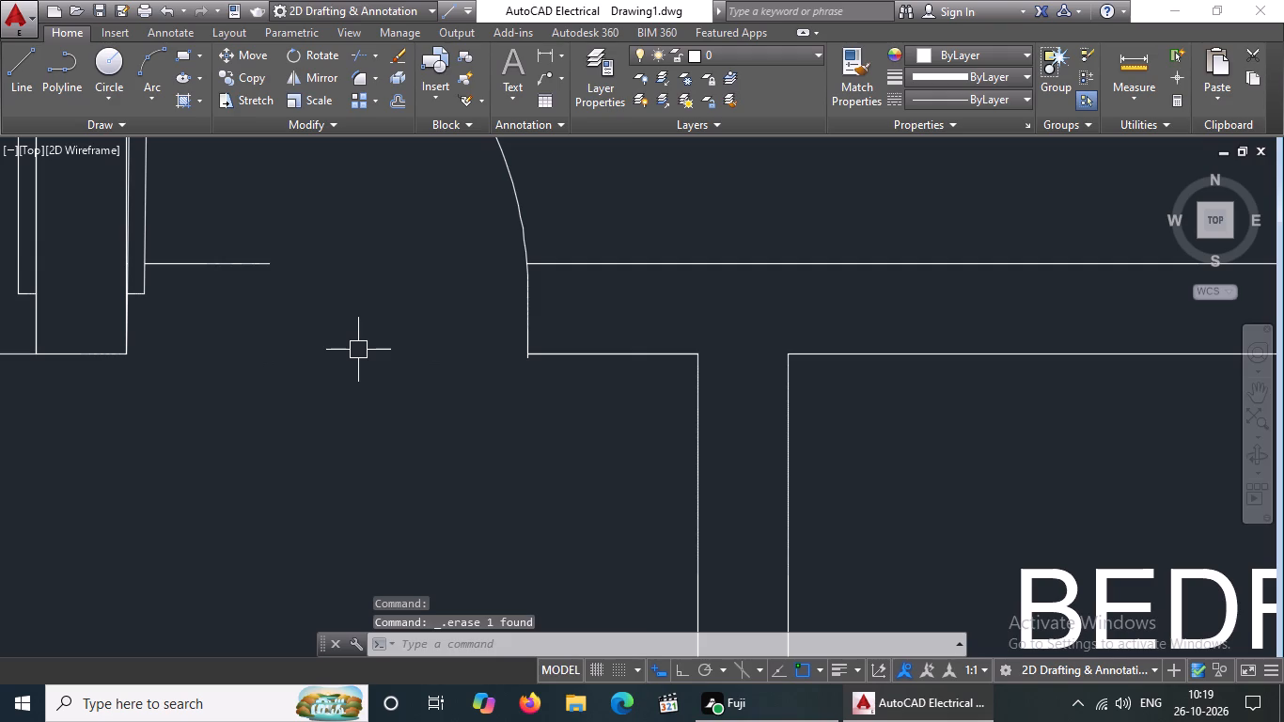
left_click(242, 268)
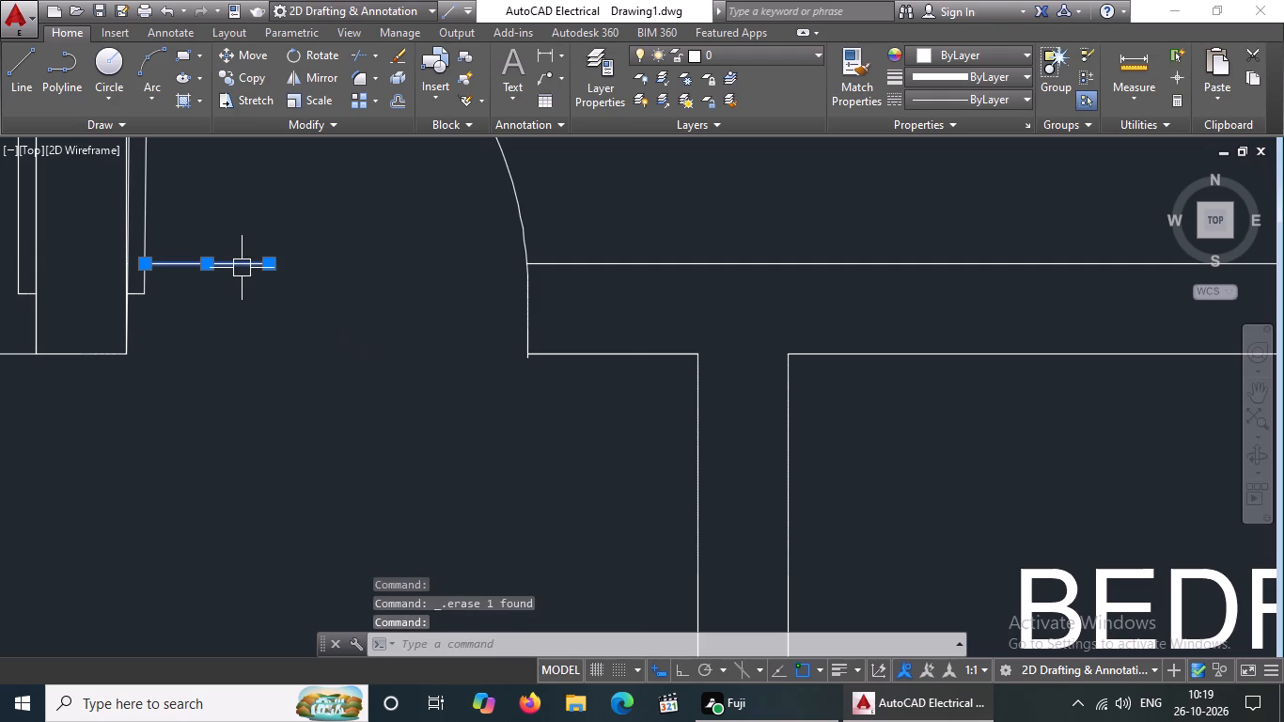
key("Delete")
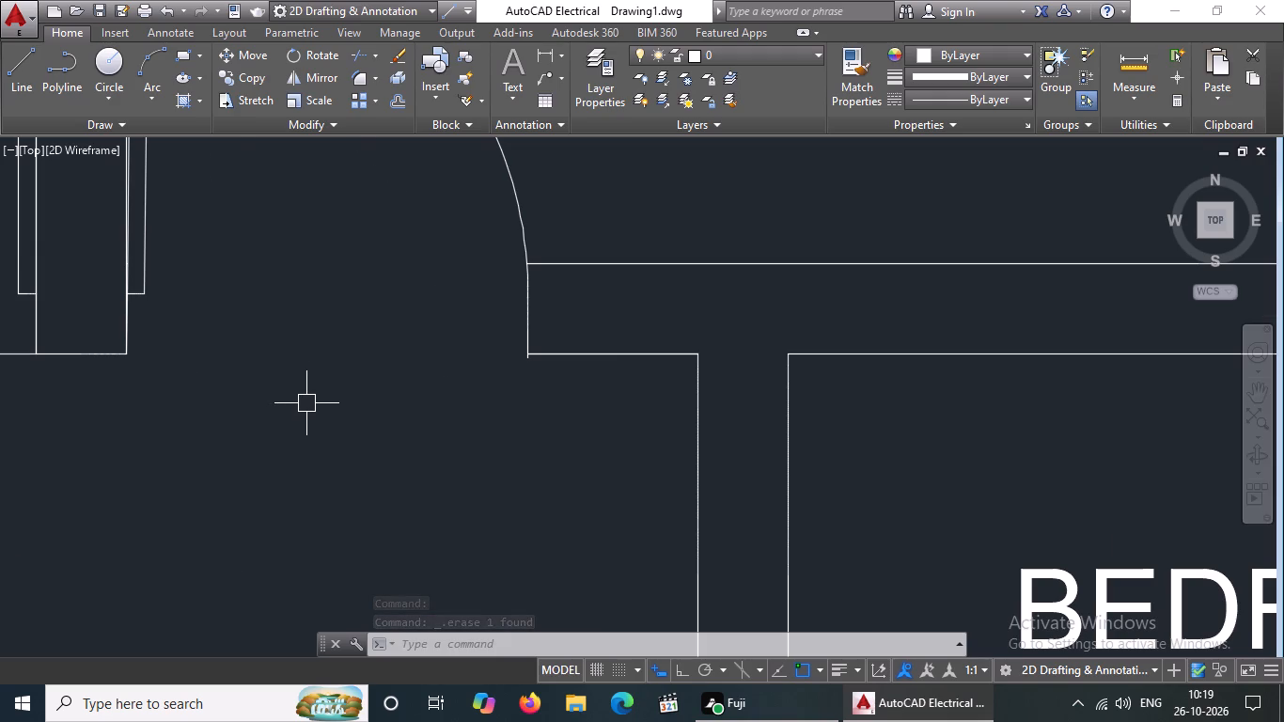
scroll(306, 403, "down", 2)
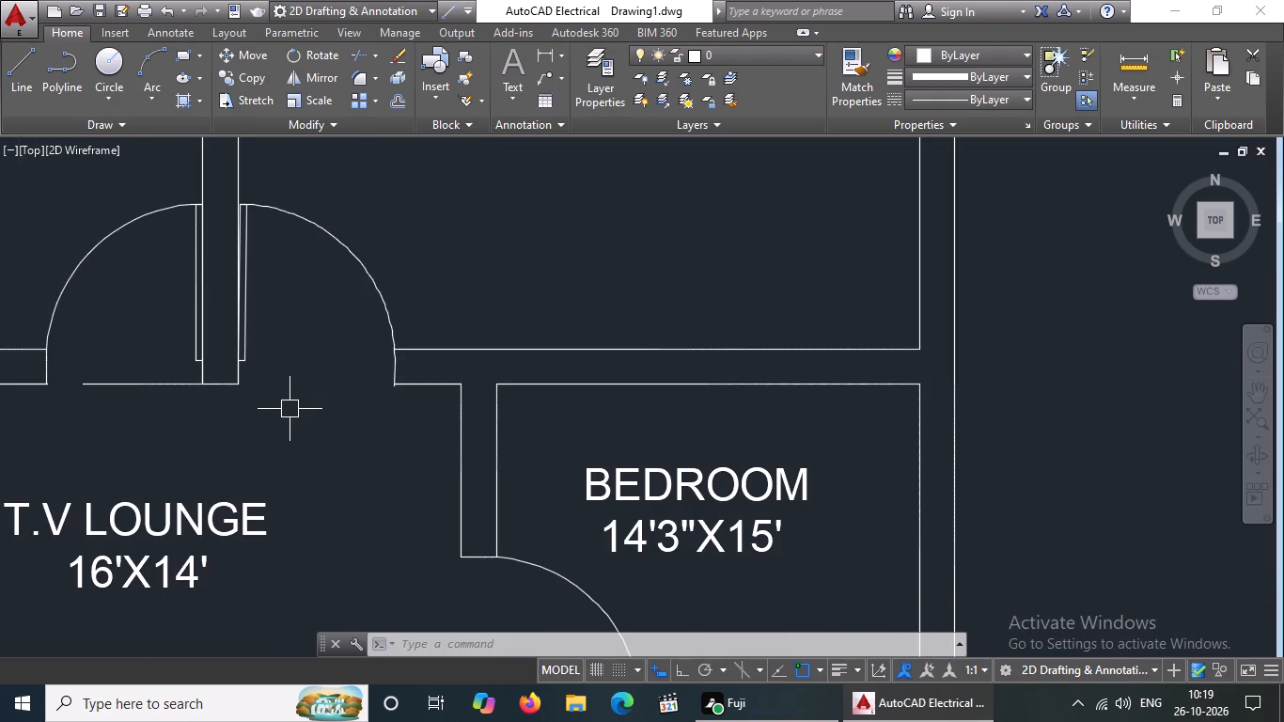
left_click(164, 380)
key("Delete")
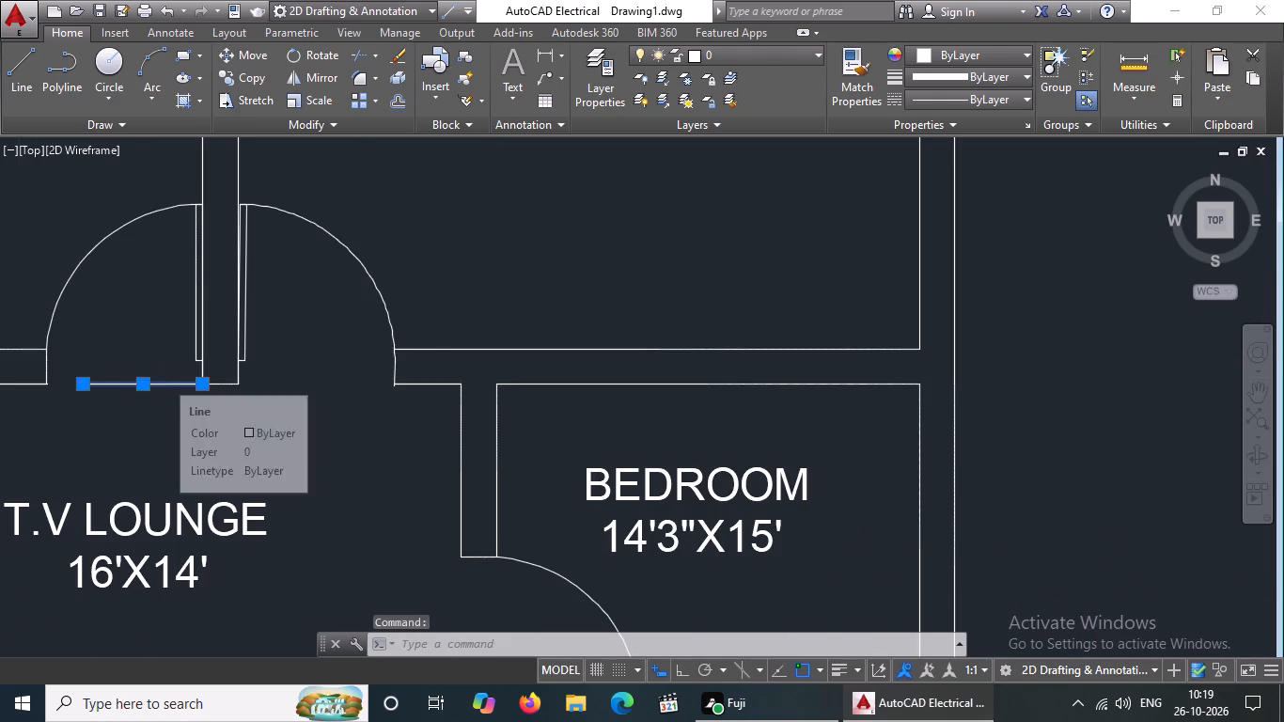
Look over the whole floor plan, checking the fitted doors and the rooms still without one.
scroll(176, 378, "down", 3)
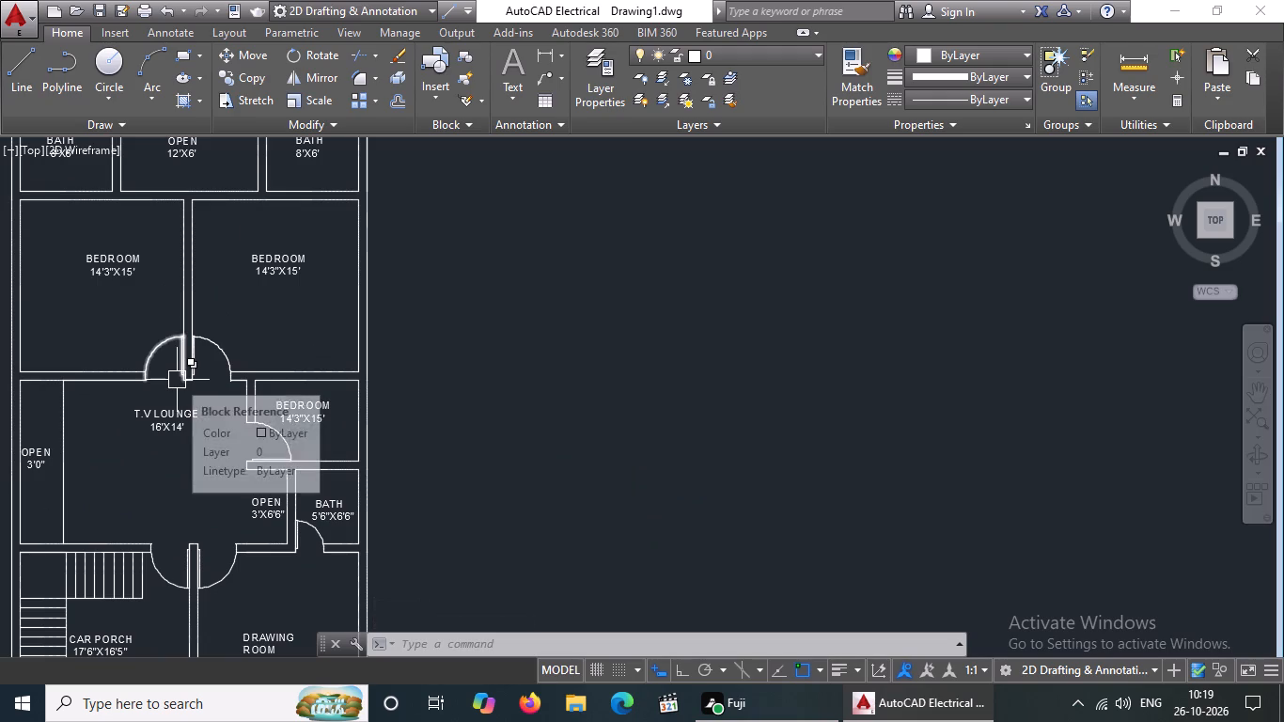
scroll(164, 378, "down", 4)
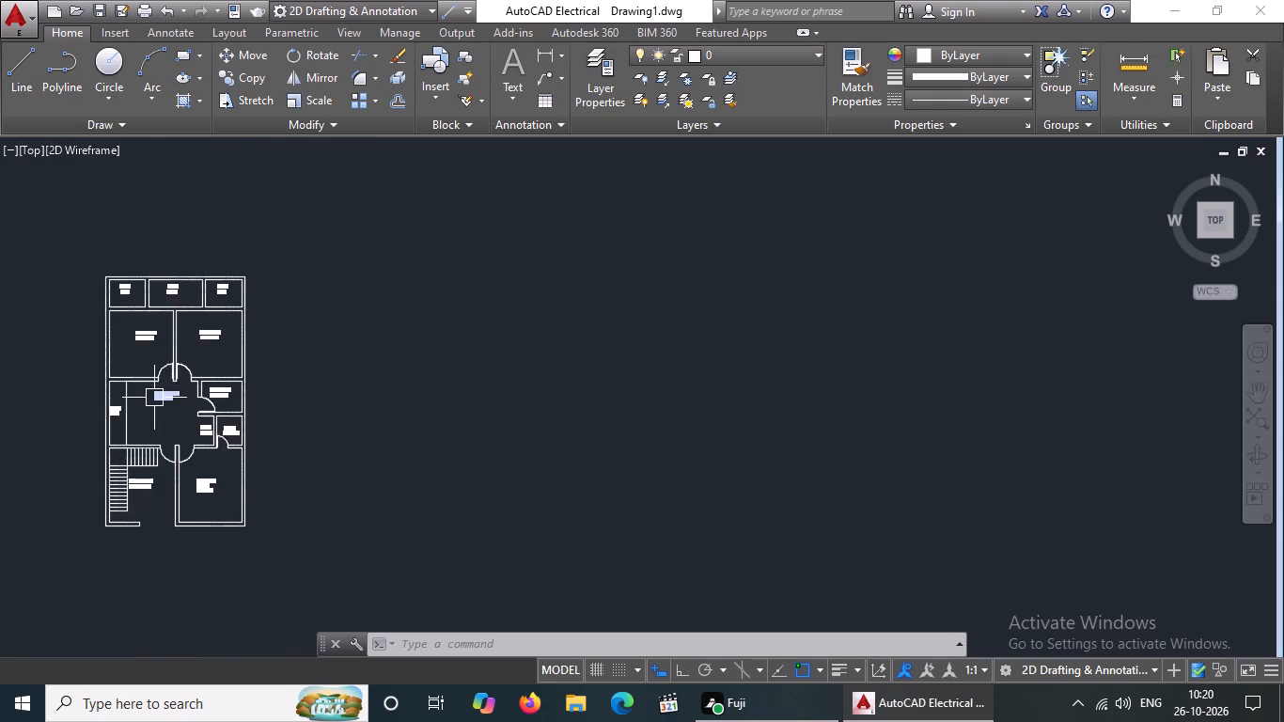
scroll(154, 398, "up", 4)
scroll(133, 379, "down", 1)
middle_click_drag(133, 383, 238, 459)
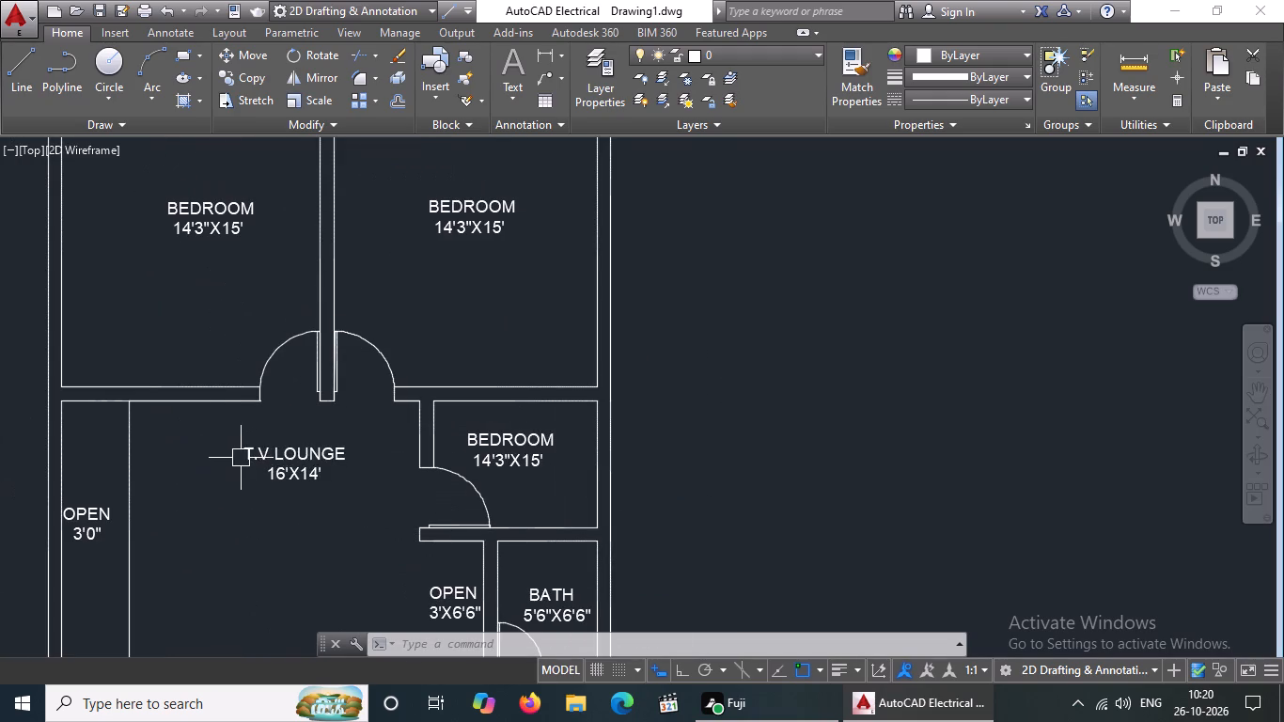
middle_click_drag(330, 510, 339, 524)
scroll(358, 448, "down", 2)
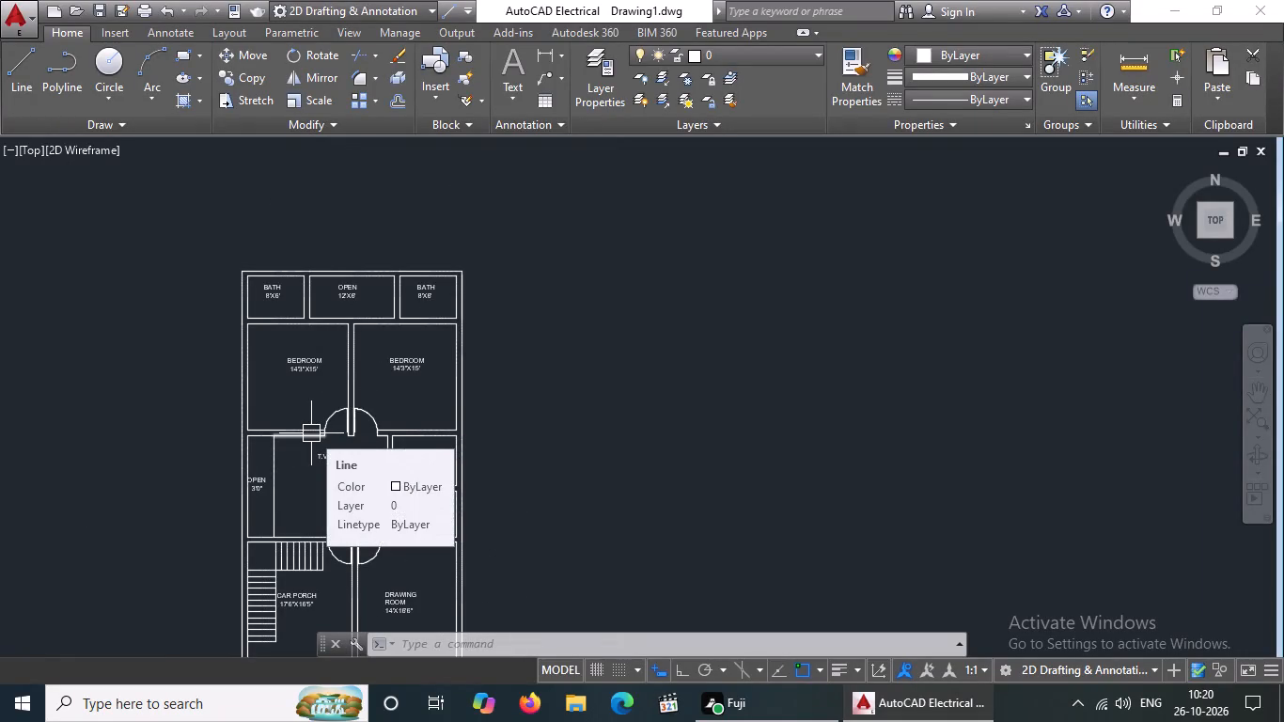
middle_click_drag(346, 381, 415, 318)
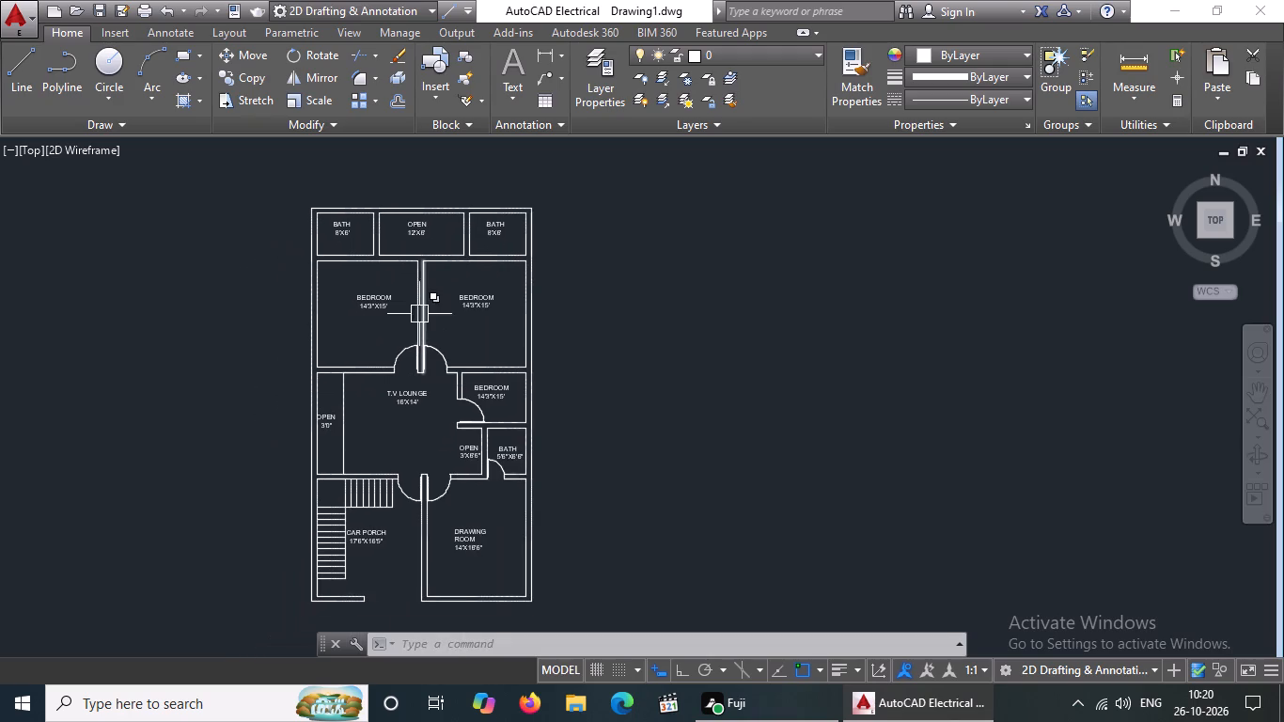
middle_click_drag(448, 452, 463, 378)
middle_click_drag(459, 322, 430, 476)
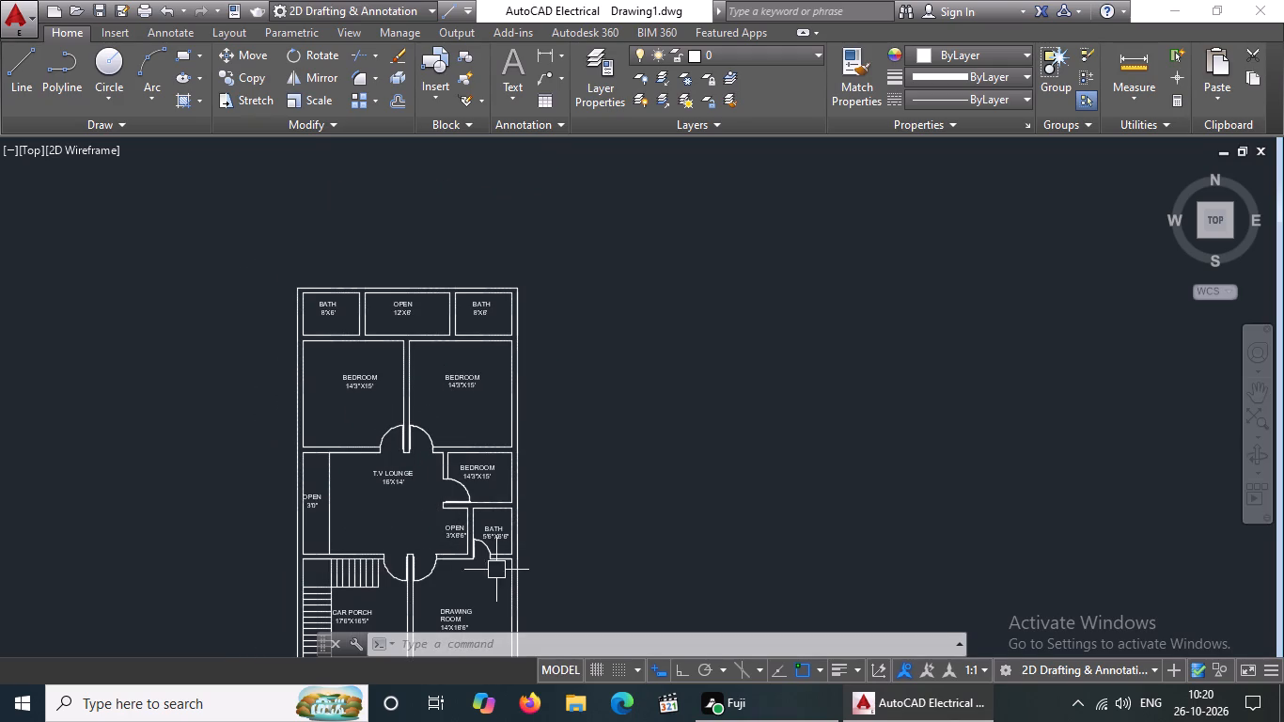
Copy the 5'6"X6'6" BATH's door by its lower hinge-side end into the right 8'X6' BATH, near its lower-left corner.
scroll(477, 556, "up", 6)
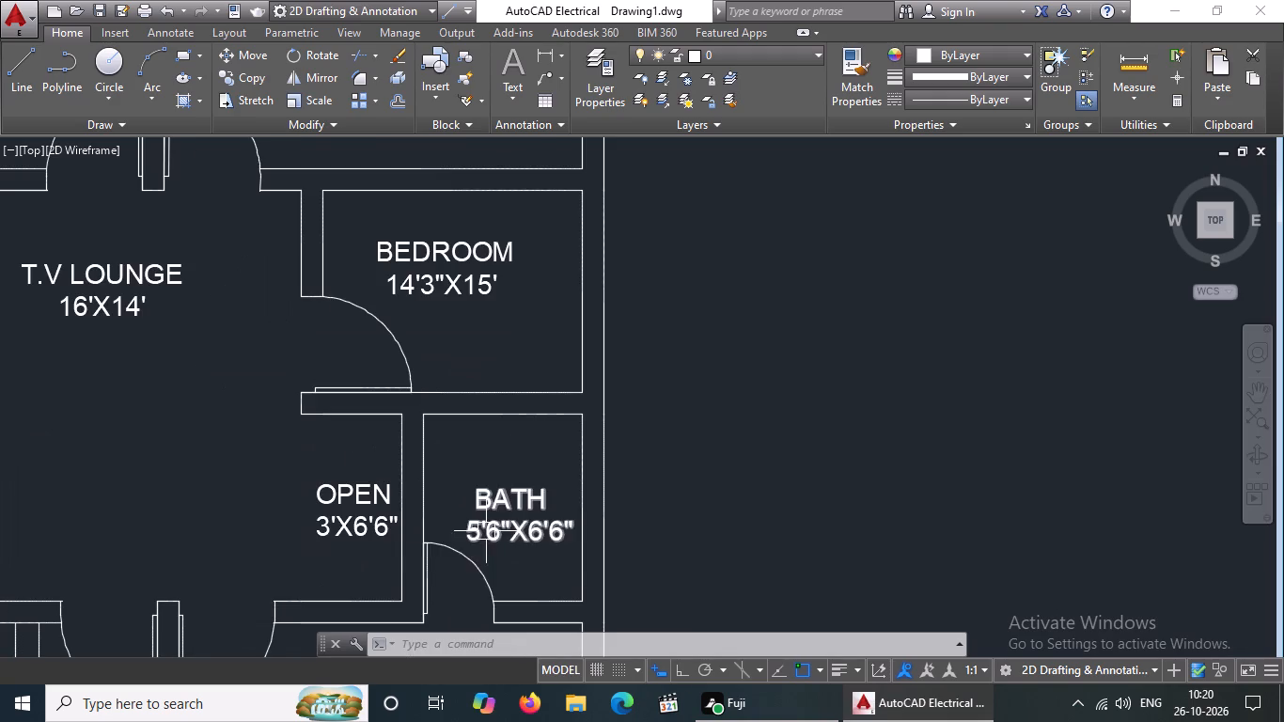
left_click(462, 562)
left_click(243, 79)
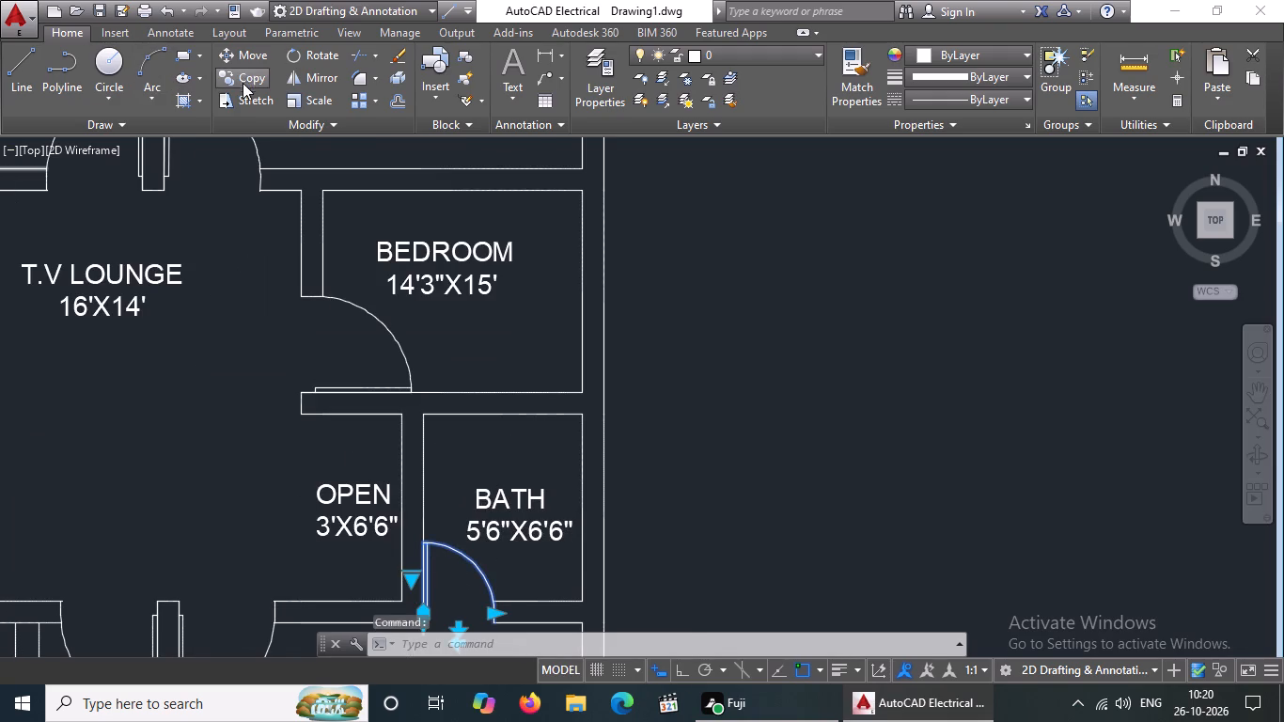
scroll(417, 463, "down", 1)
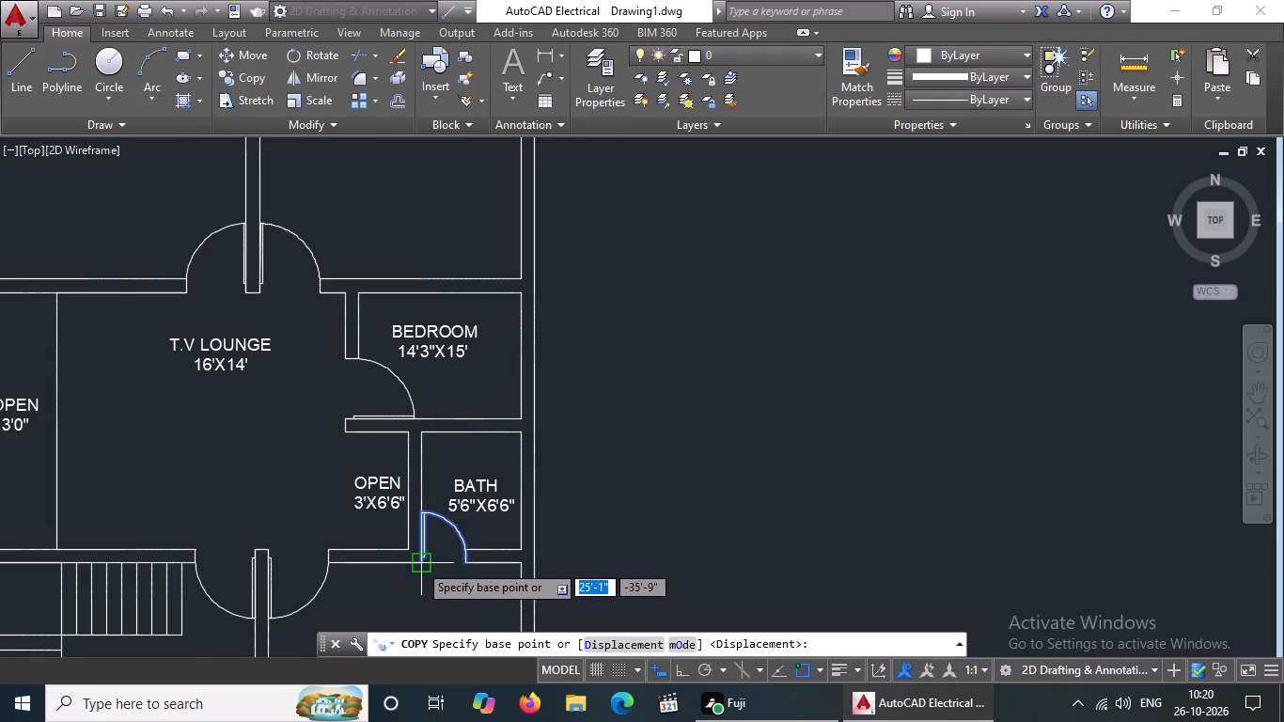
left_click(418, 561)
scroll(427, 547, "down", 4)
scroll(423, 473, "up", 3)
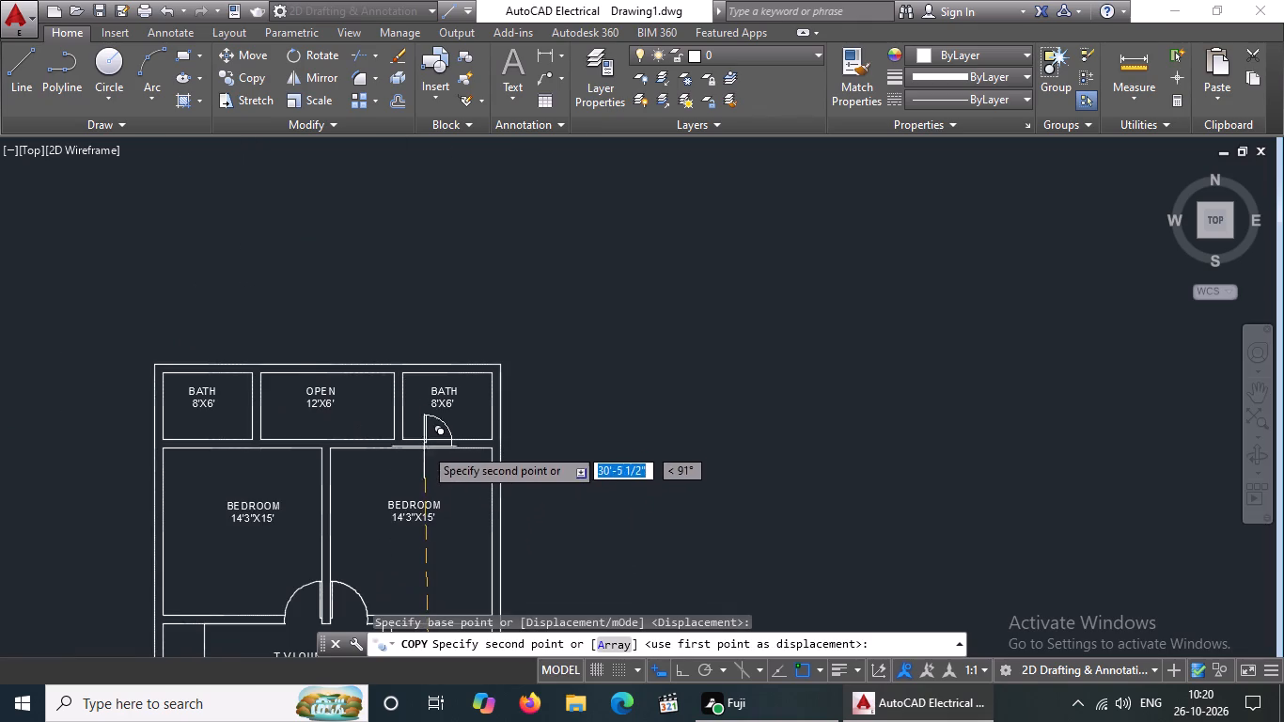
scroll(421, 431, "up", 2)
left_click(399, 434)
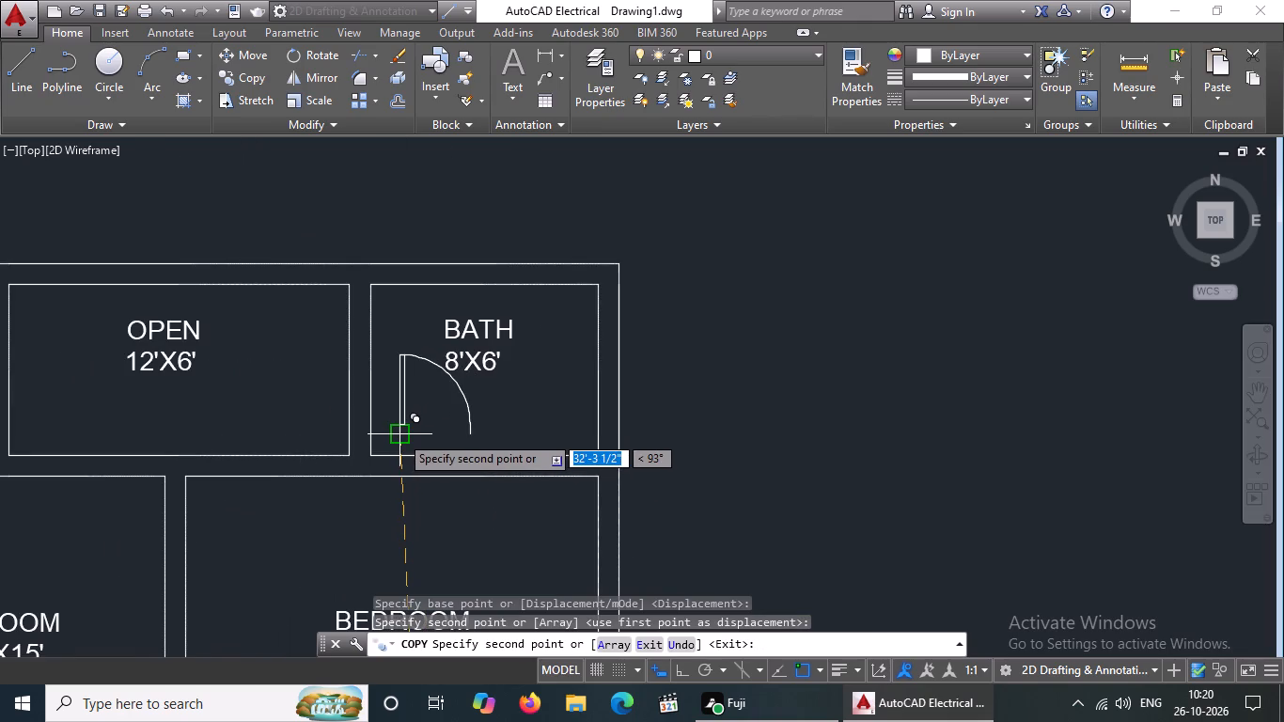
key("Escape")
Extend the left wall line of the right 8'X6' BATH down to the large BEDROOM's top wall line.
type("EX")
key("space")
key("space")
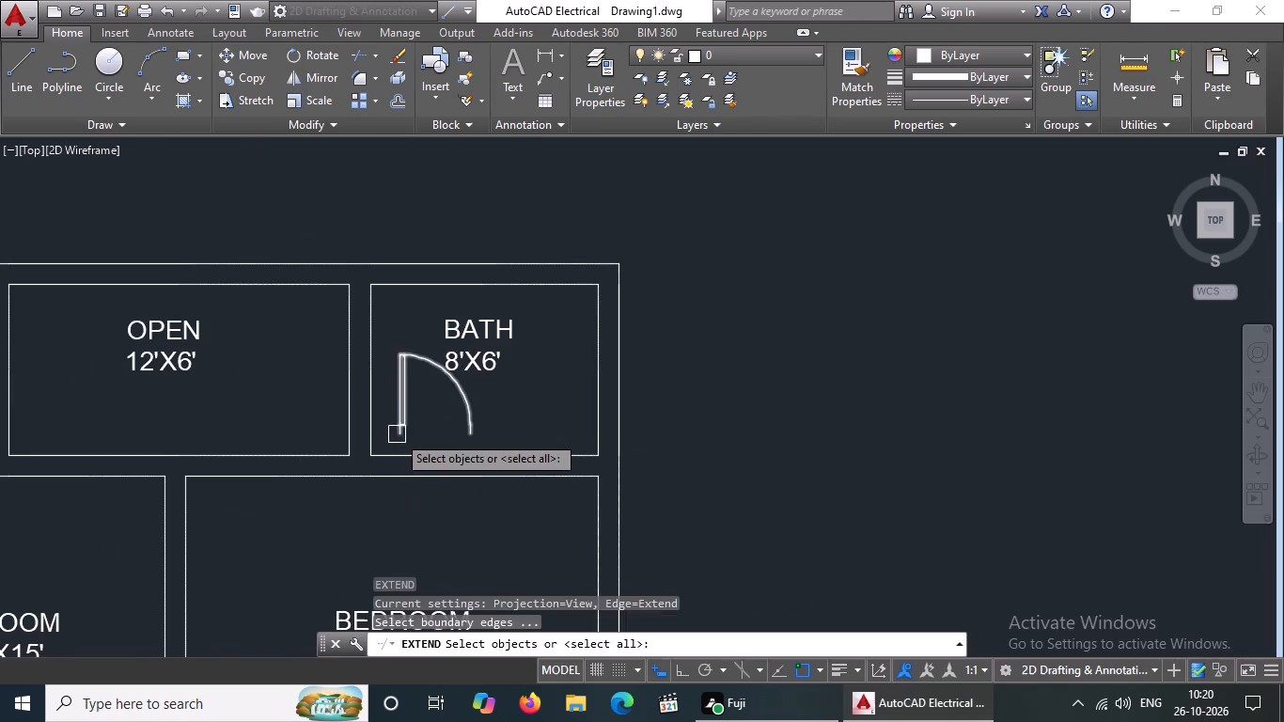
left_click(373, 441)
key("Escape")
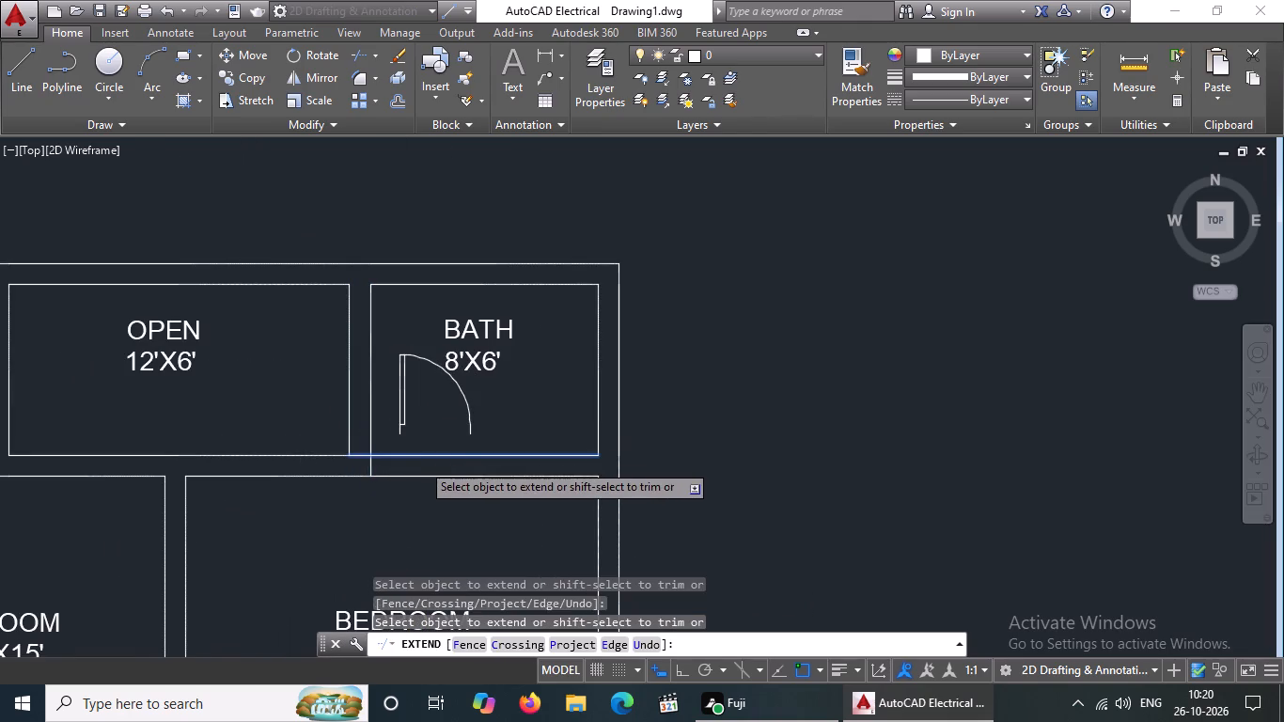
Move the right 8'X6' BATH's door by its lower hinge-side end to where the extended wall line meets the BEDROOM's top wall line.
left_click(403, 415)
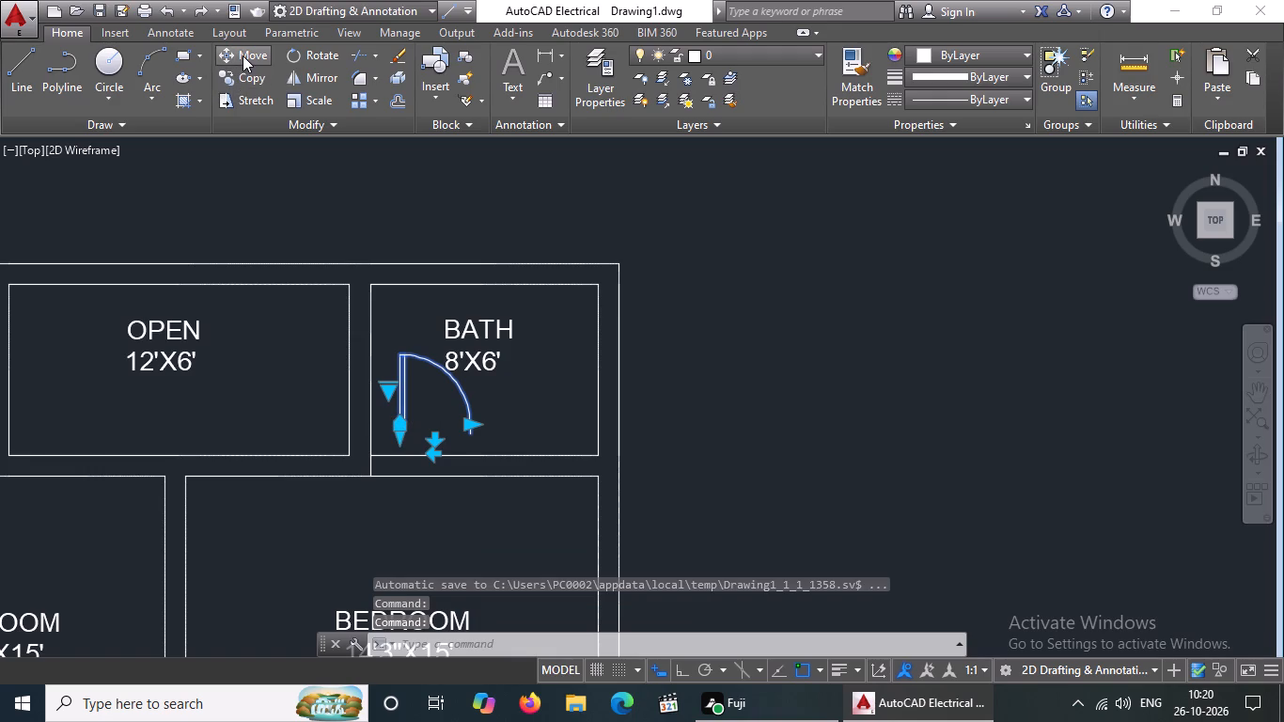
left_click(243, 55)
scroll(393, 430, "up", 2)
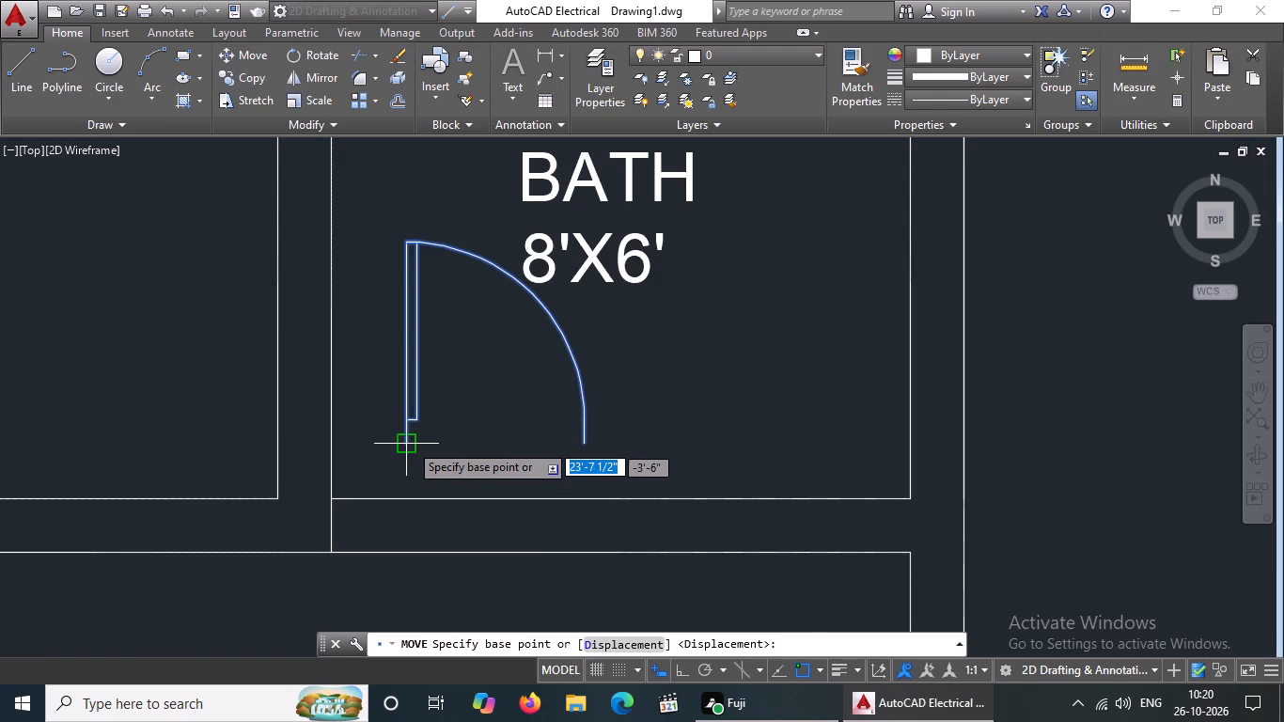
left_click_drag(410, 442, 403, 453)
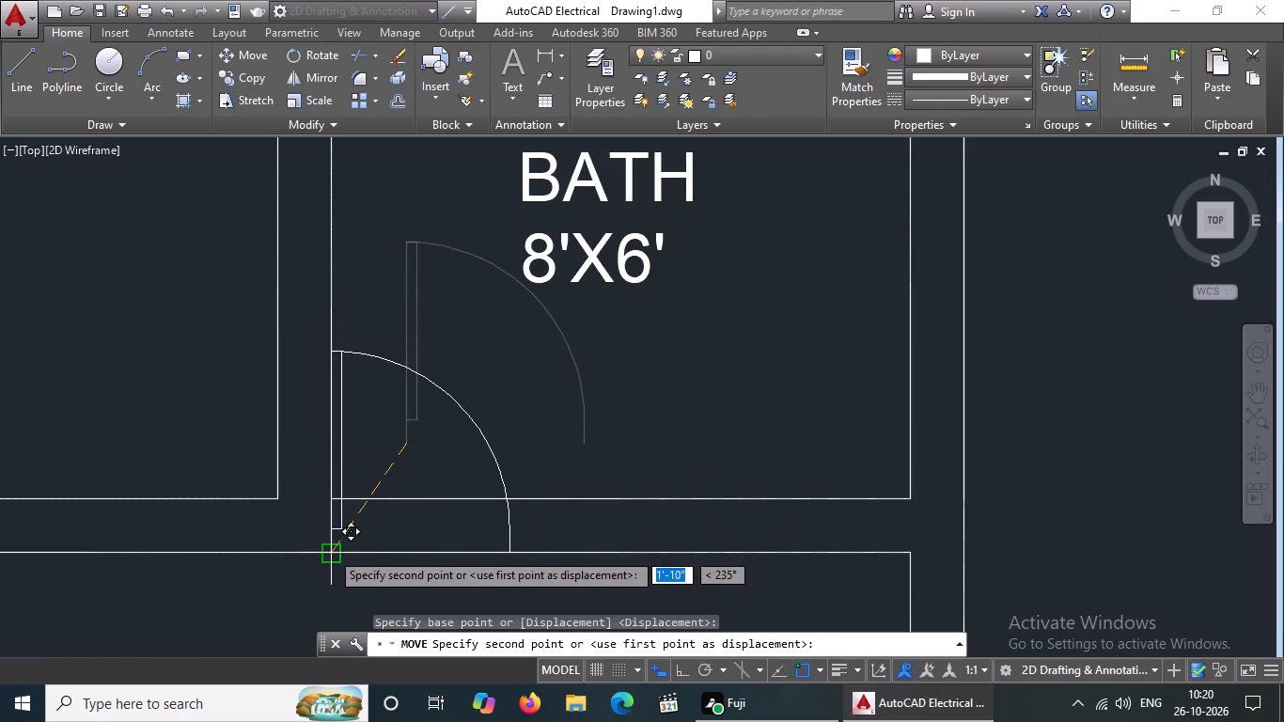
left_click(330, 551)
scroll(443, 480, "down", 4)
key("Escape")
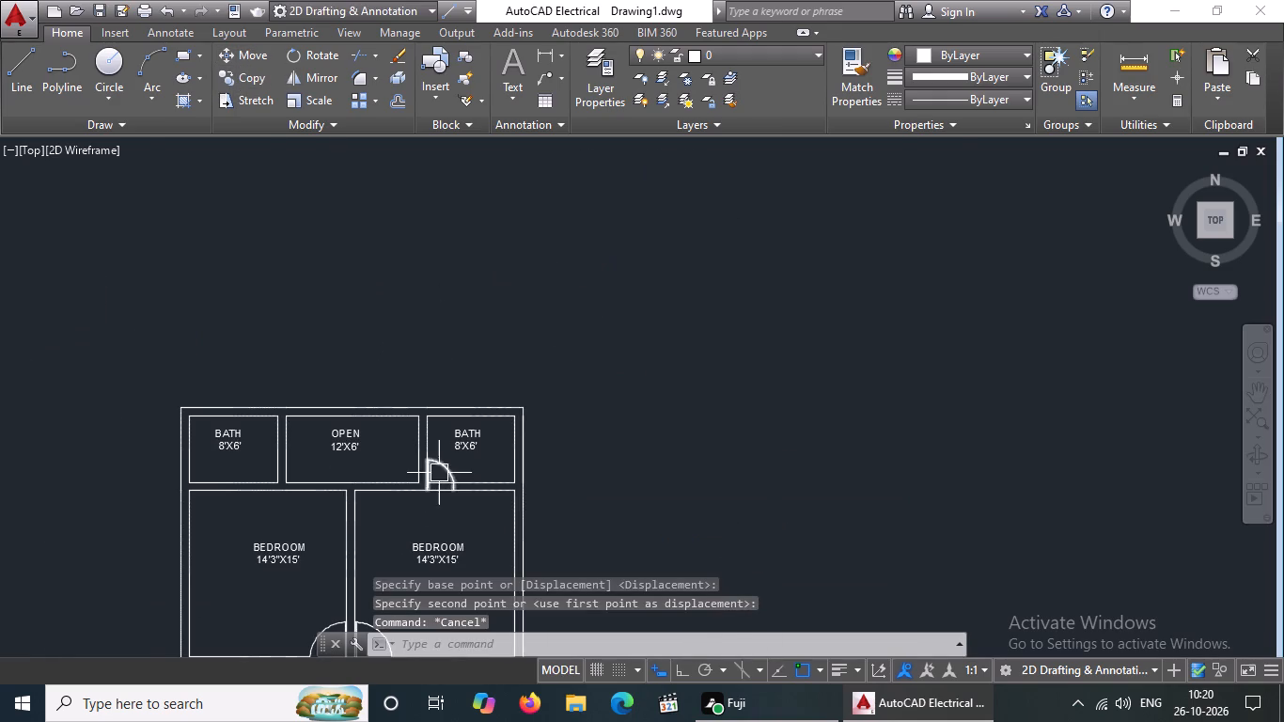
Copy the right 8'X6' BATH's door into the lower part of the left 8'X6' BATH.
scroll(439, 472, "up", 3)
left_click(449, 452)
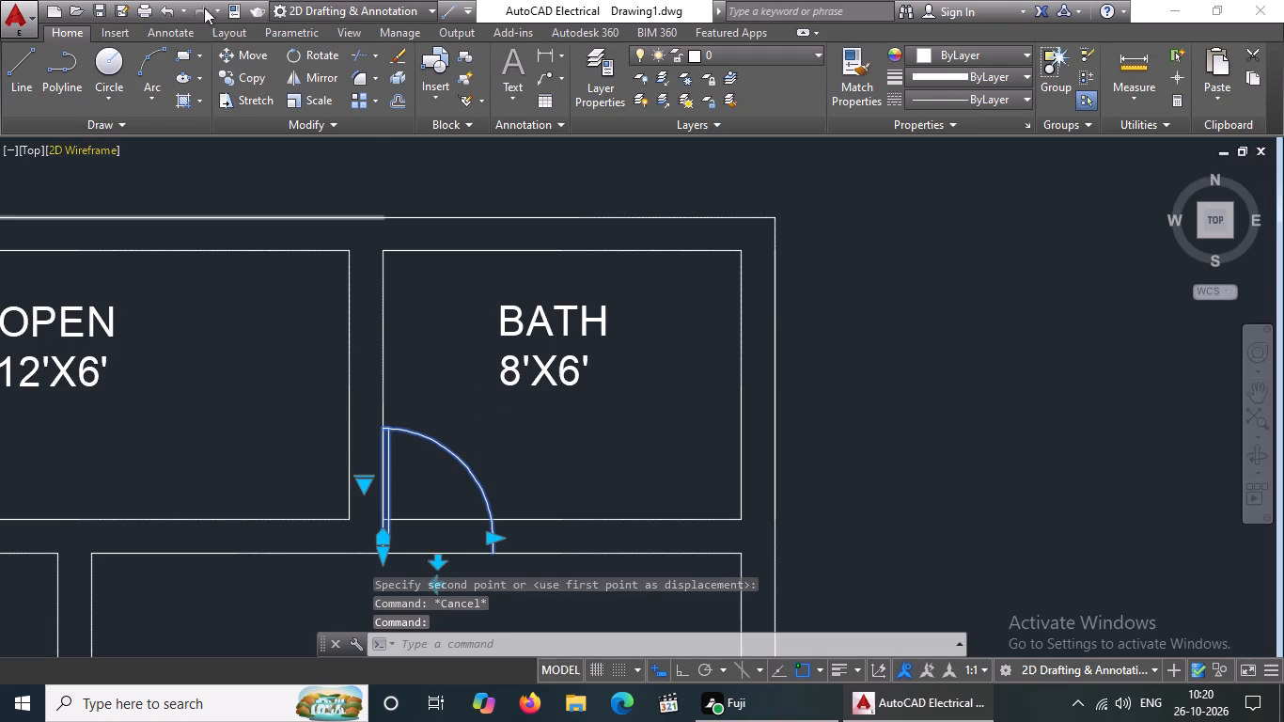
left_click(244, 79)
left_click(428, 488)
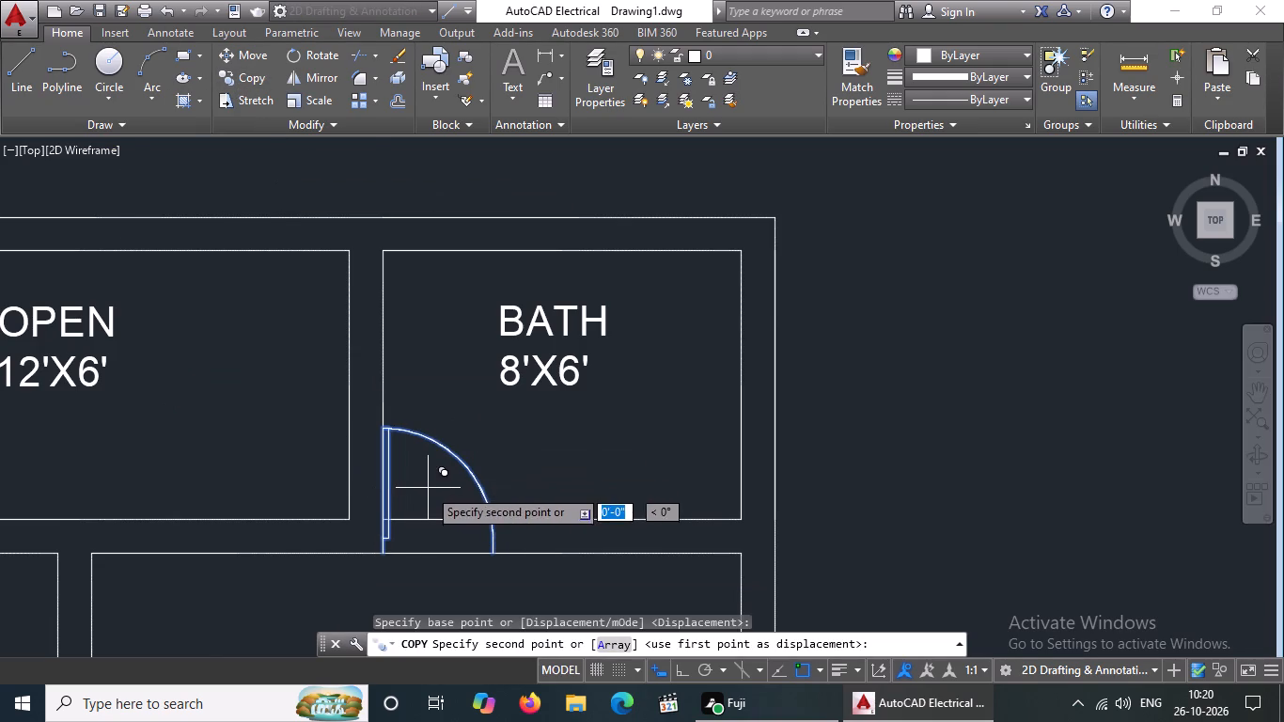
scroll(180, 451, "down", 3)
middle_click_drag(54, 447, 247, 489)
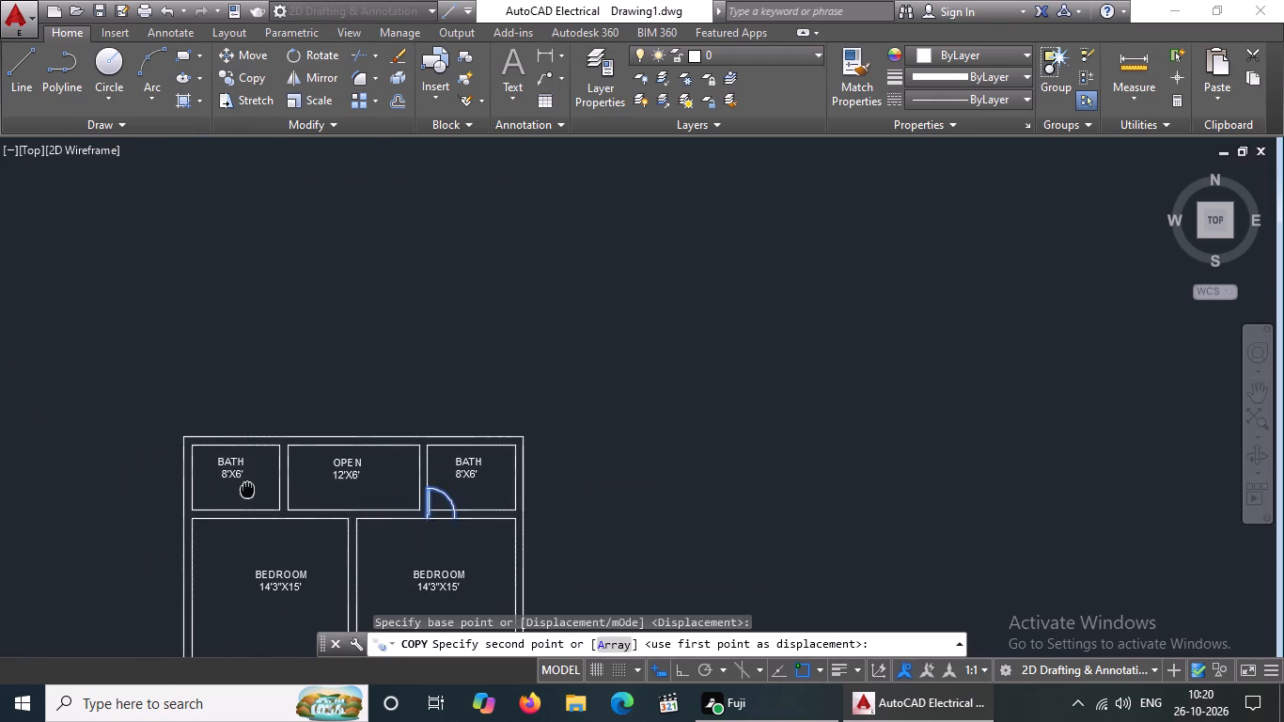
left_click(257, 488)
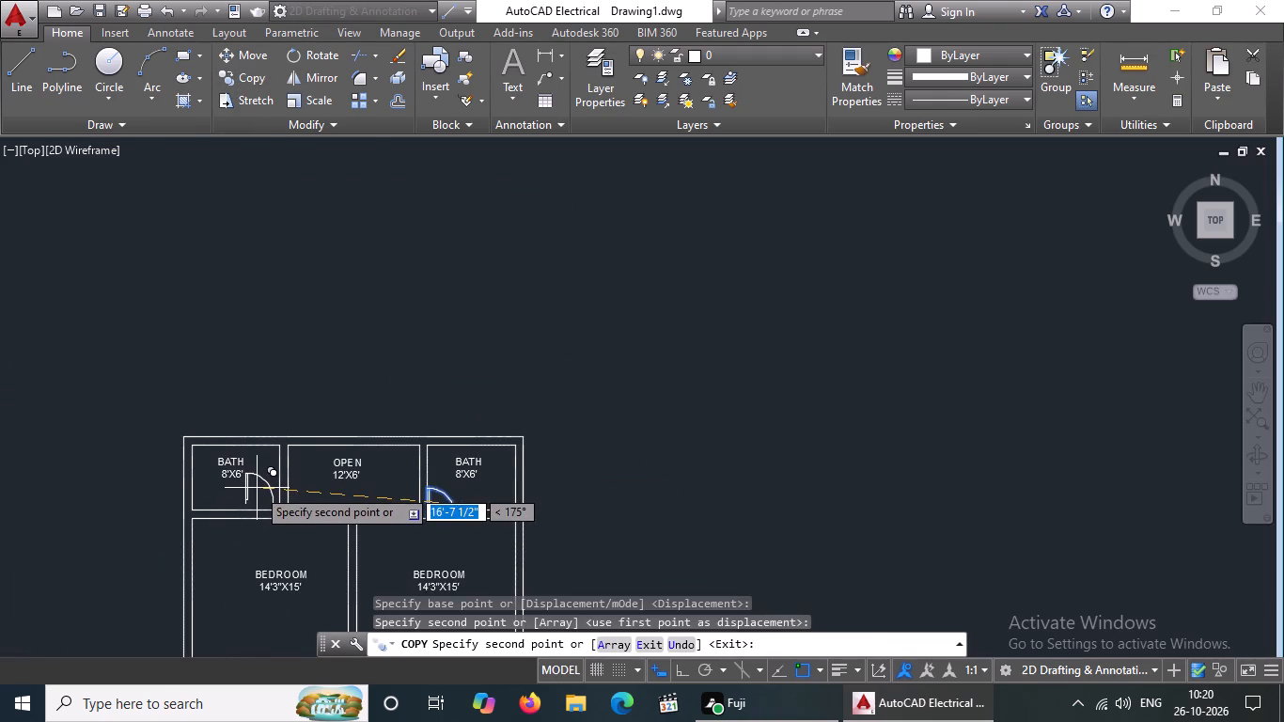
key("Escape")
Flip the left 8'X6' BATH's copied door horizontally so its hinge side faces the wall shared with OPEN.
left_click(255, 482)
scroll(237, 494, "up", 2)
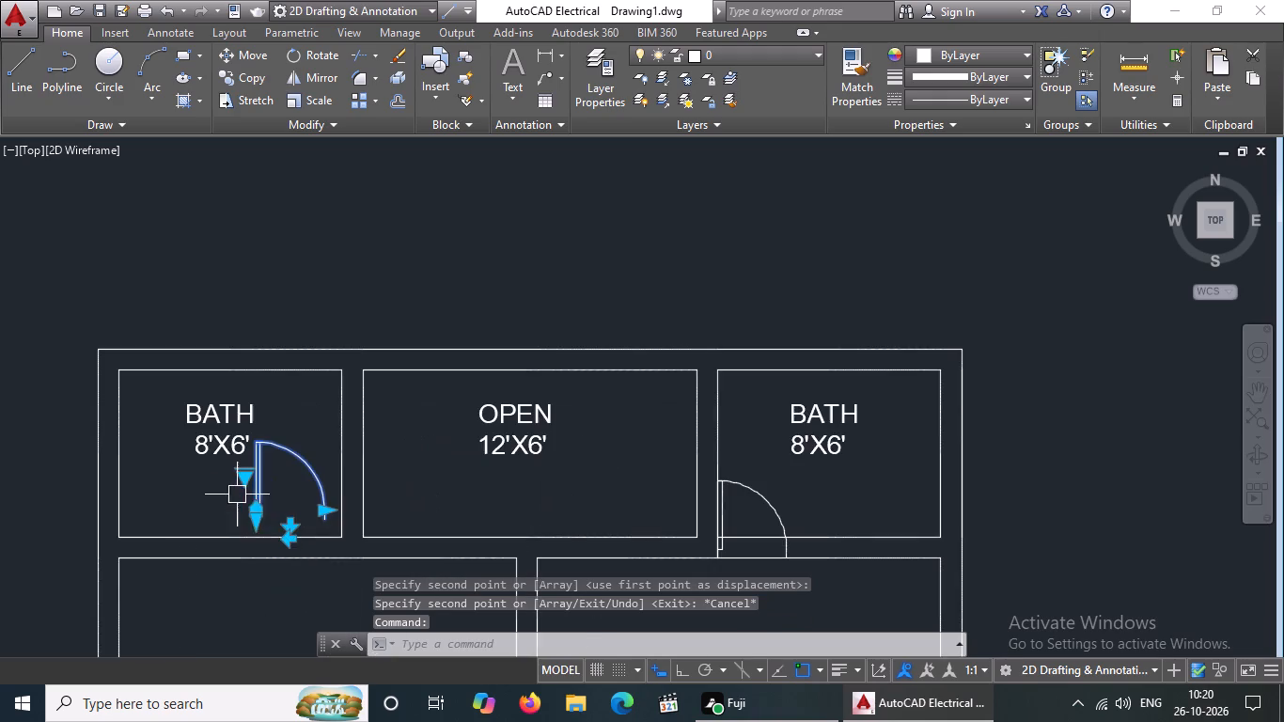
scroll(321, 544, "up", 3)
left_click(190, 531)
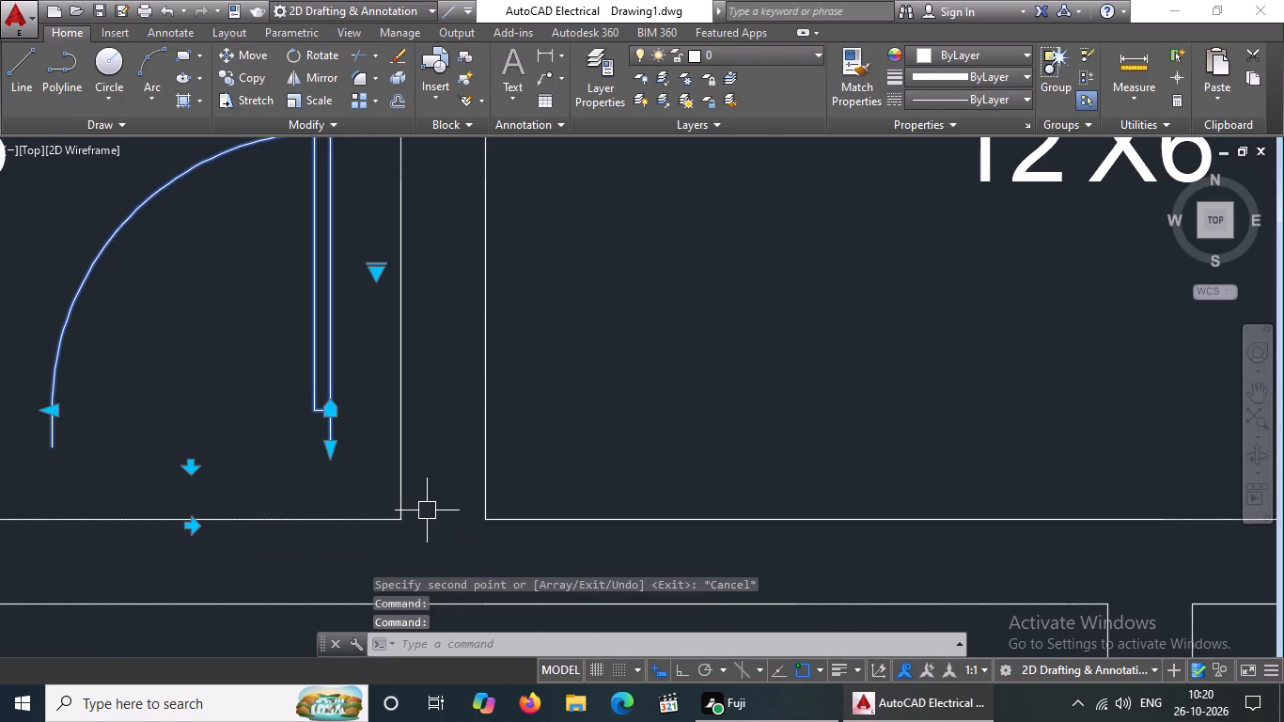
Extend the left 8'X6' BATH's right wall line down to the left BEDROOM's top wall line.
type("EX")
key("space")
key("space")
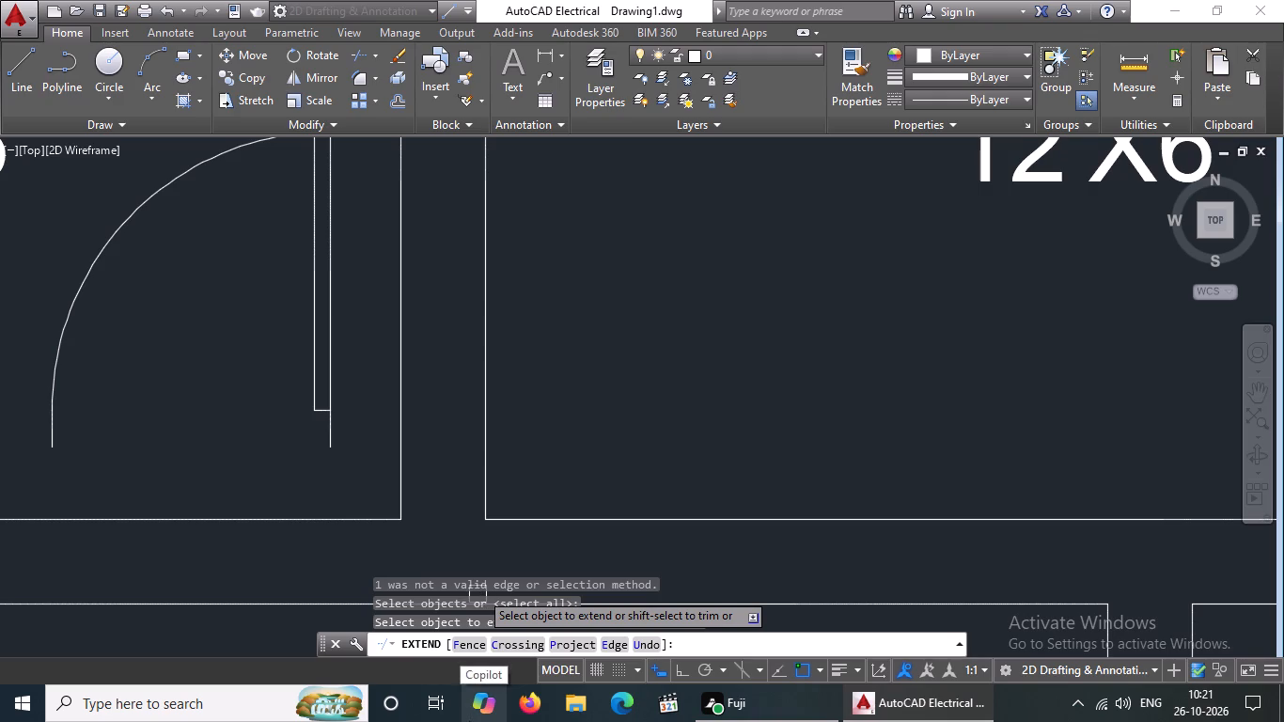
scroll(388, 481, "down", 4)
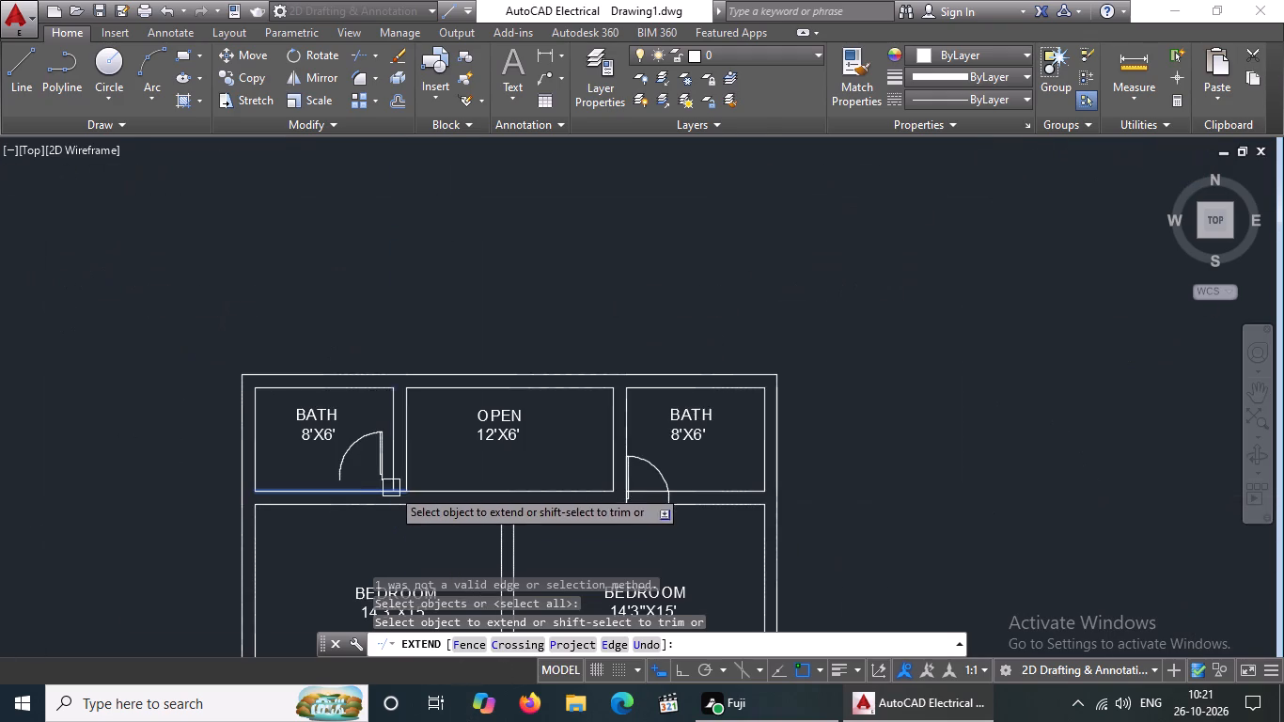
scroll(390, 492, "up", 3)
left_click(388, 476)
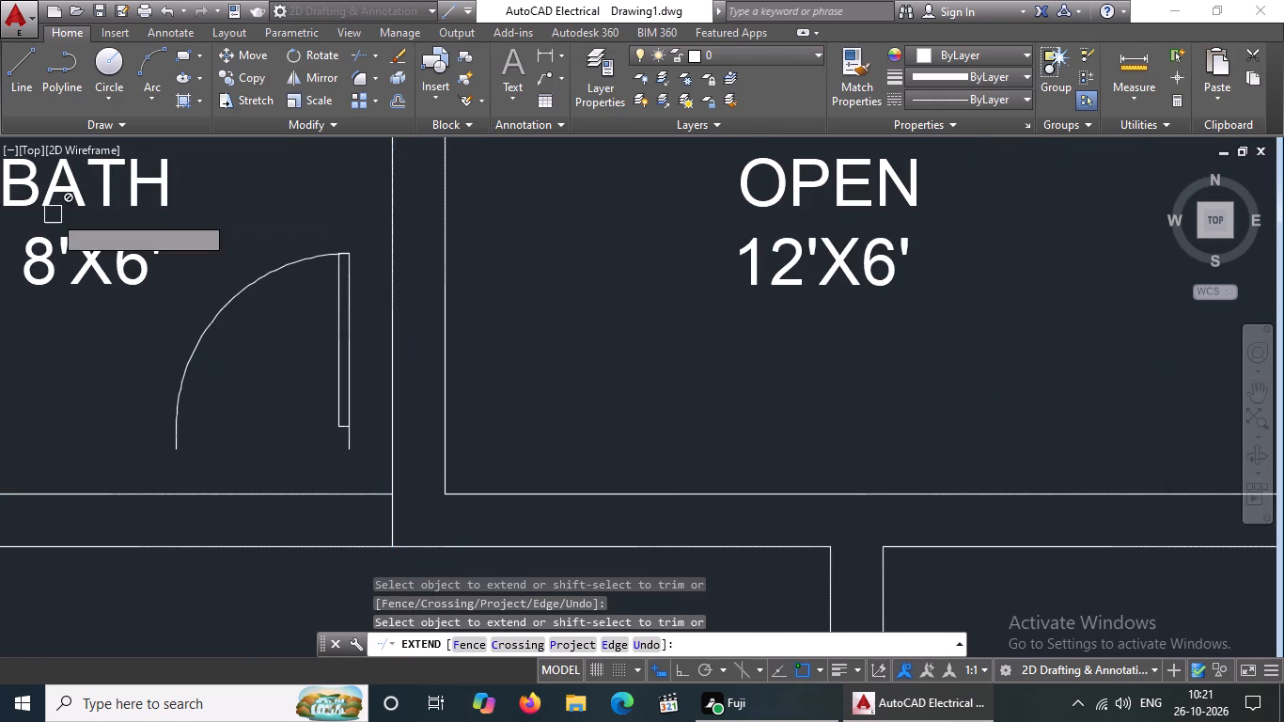
key("Escape")
Move the left 8'X6' BATH's door by its lower hinge-side end to the extended line's junction with the BEDROOM's top wall line.
left_click(351, 389)
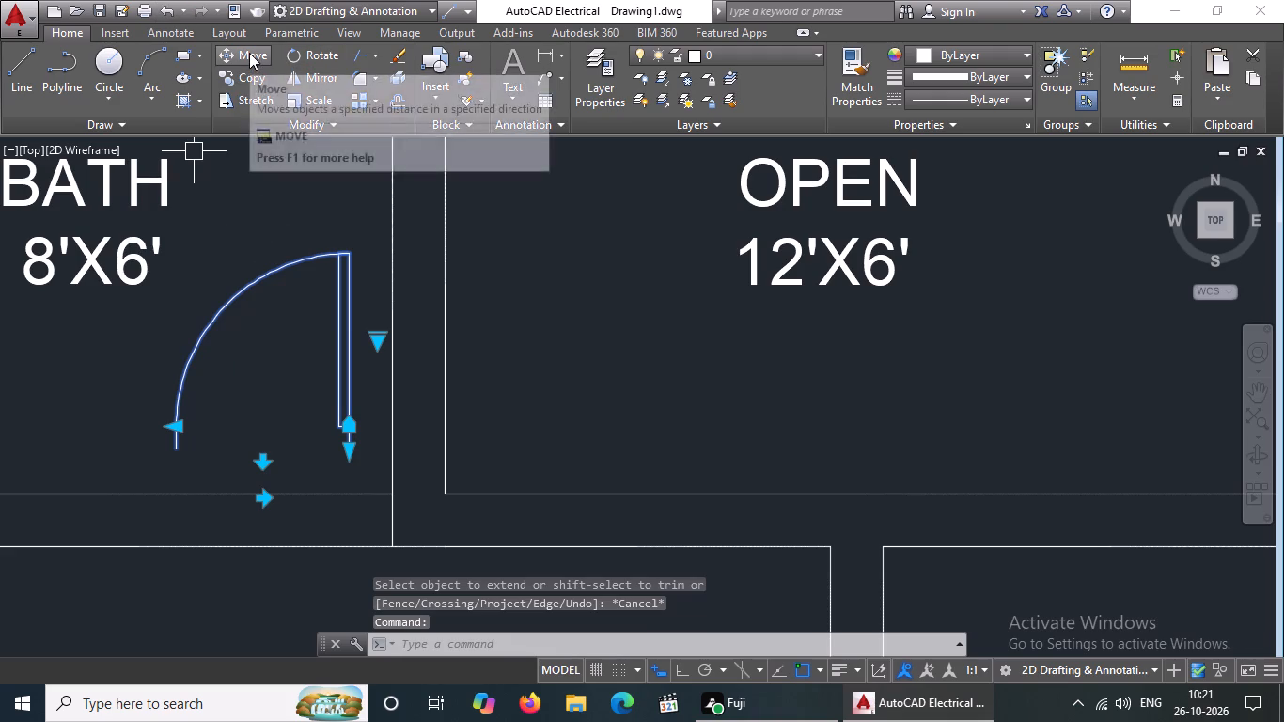
left_click_drag(249, 52, 249, 60)
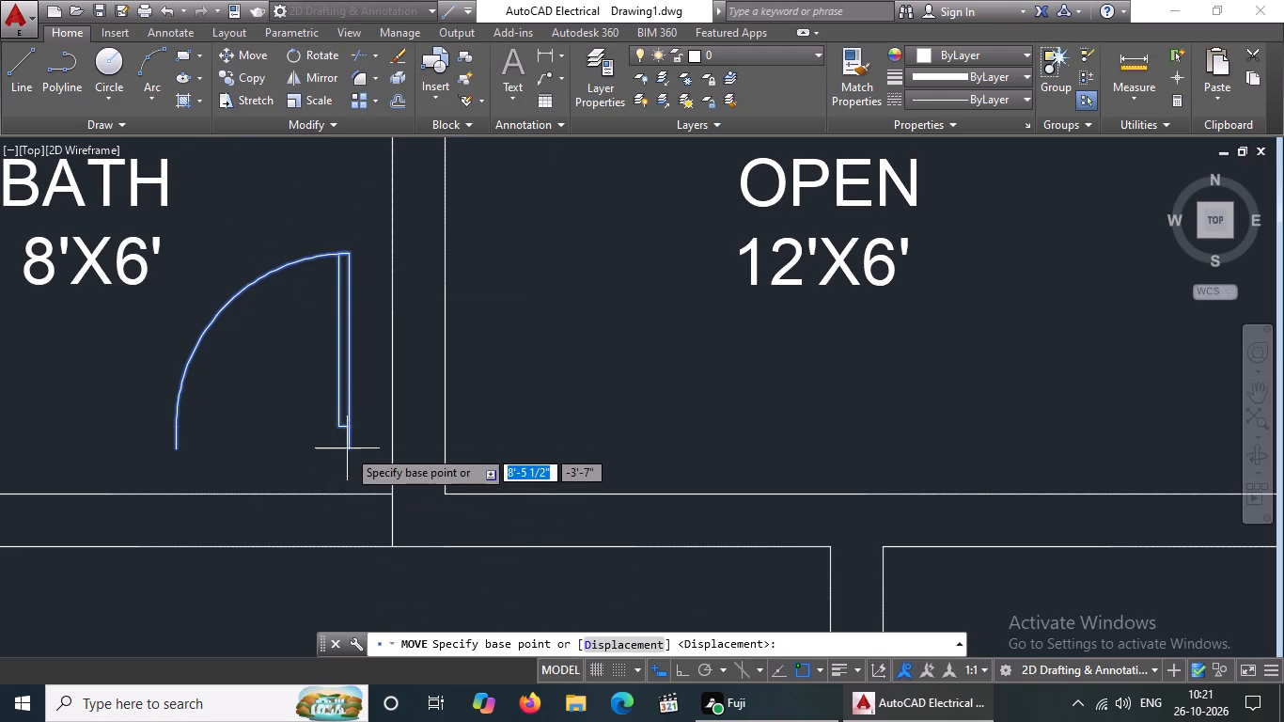
left_click(350, 449)
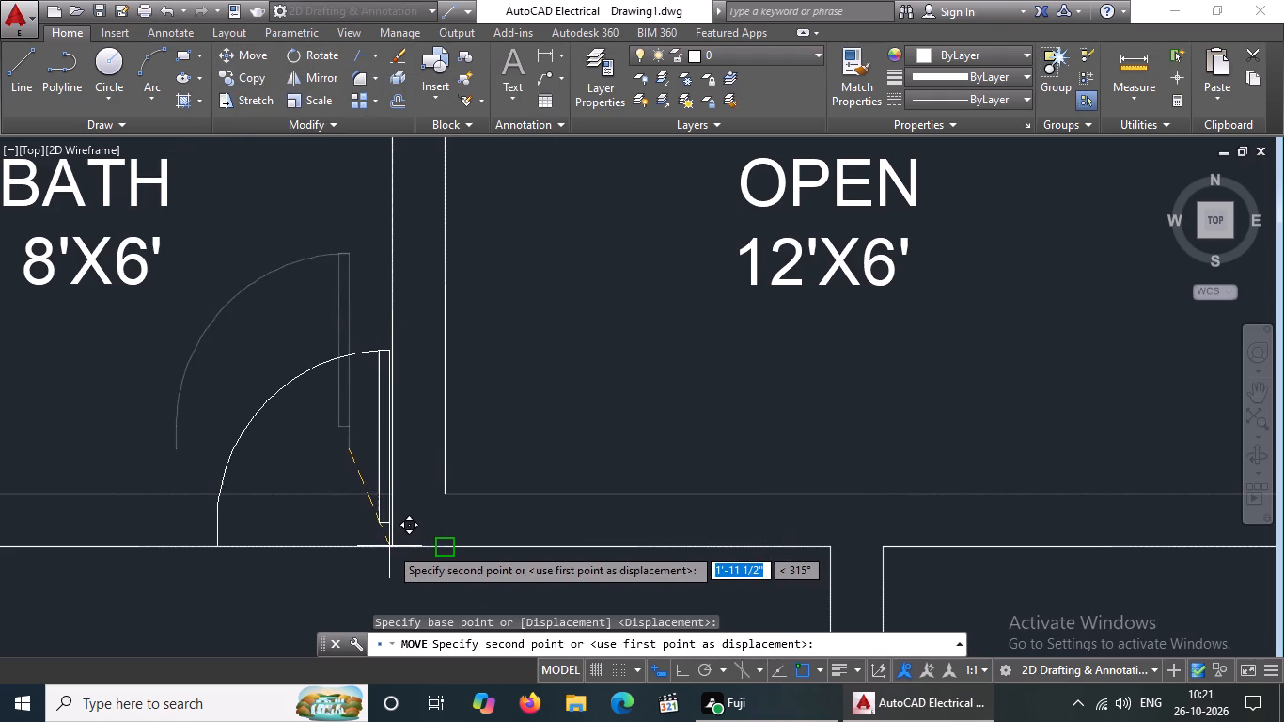
left_click(392, 546)
scroll(387, 541, "down", 4)
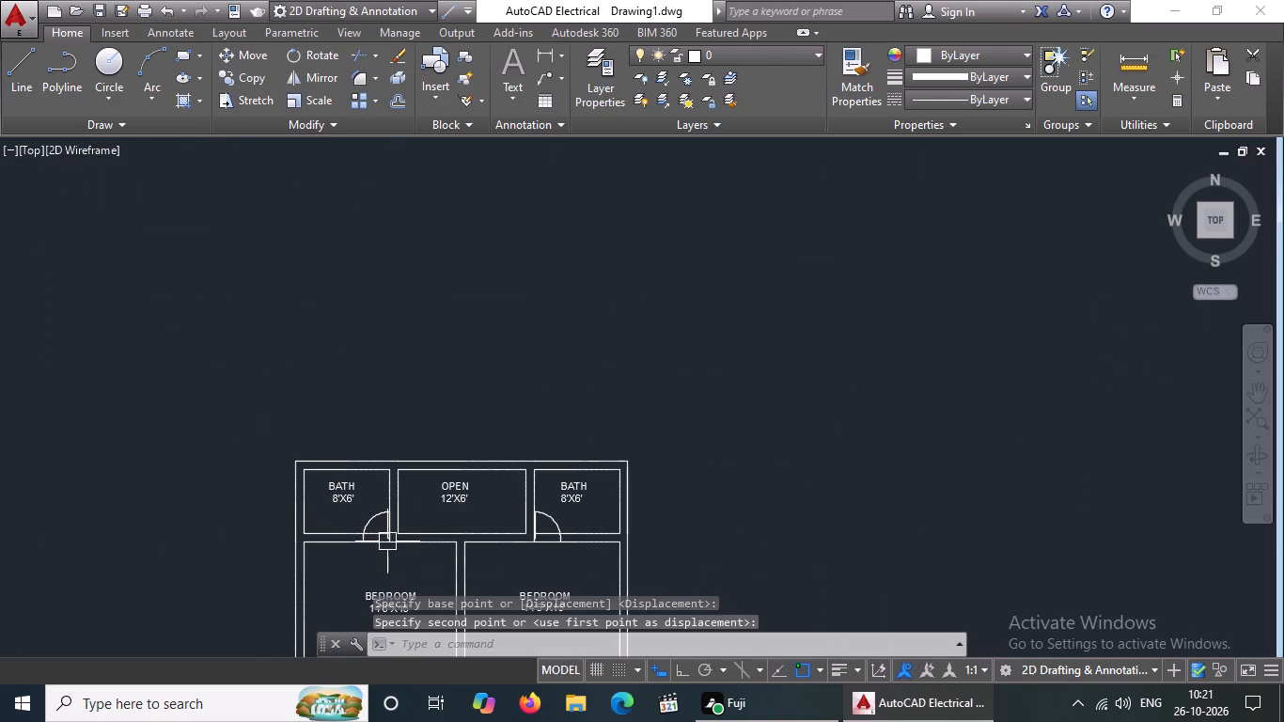
key("Escape")
Trim both wall lines across the left 8'X6' BATH's door opening, including the short piece inside the door leaf.
scroll(487, 501, "down", 3)
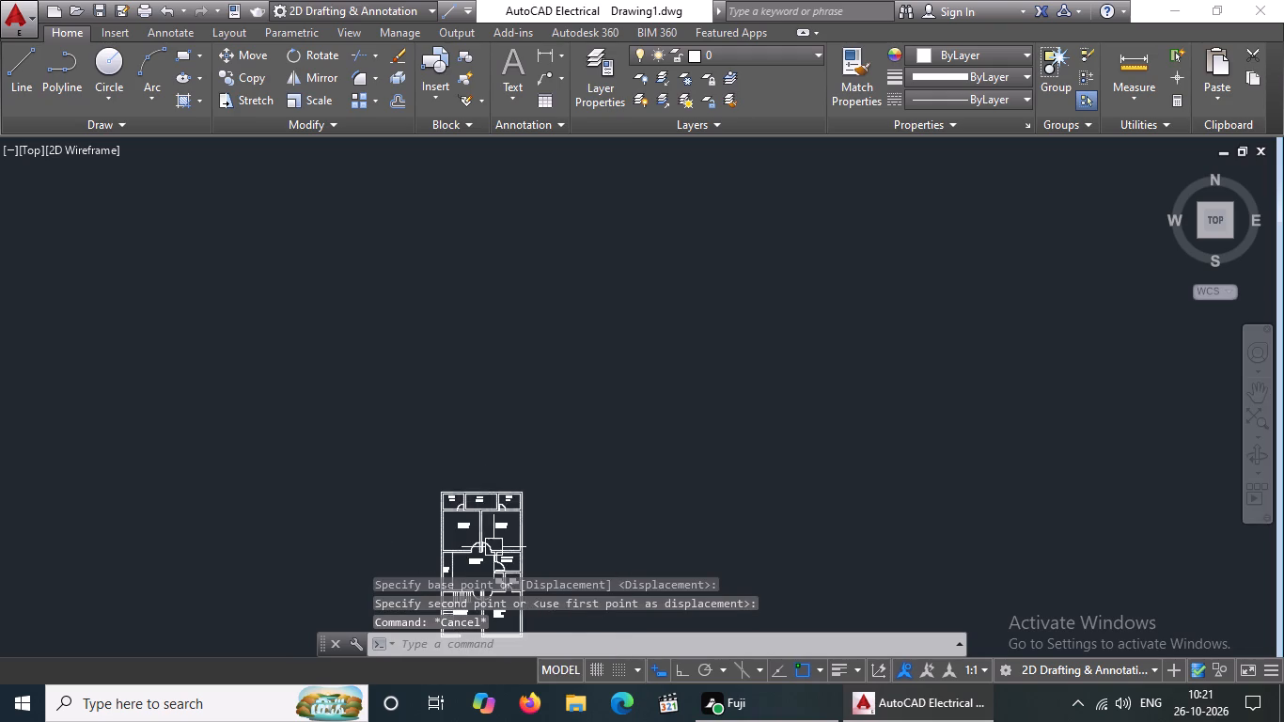
scroll(490, 534, "up", 3)
scroll(378, 496, "up", 4)
key("Escape")
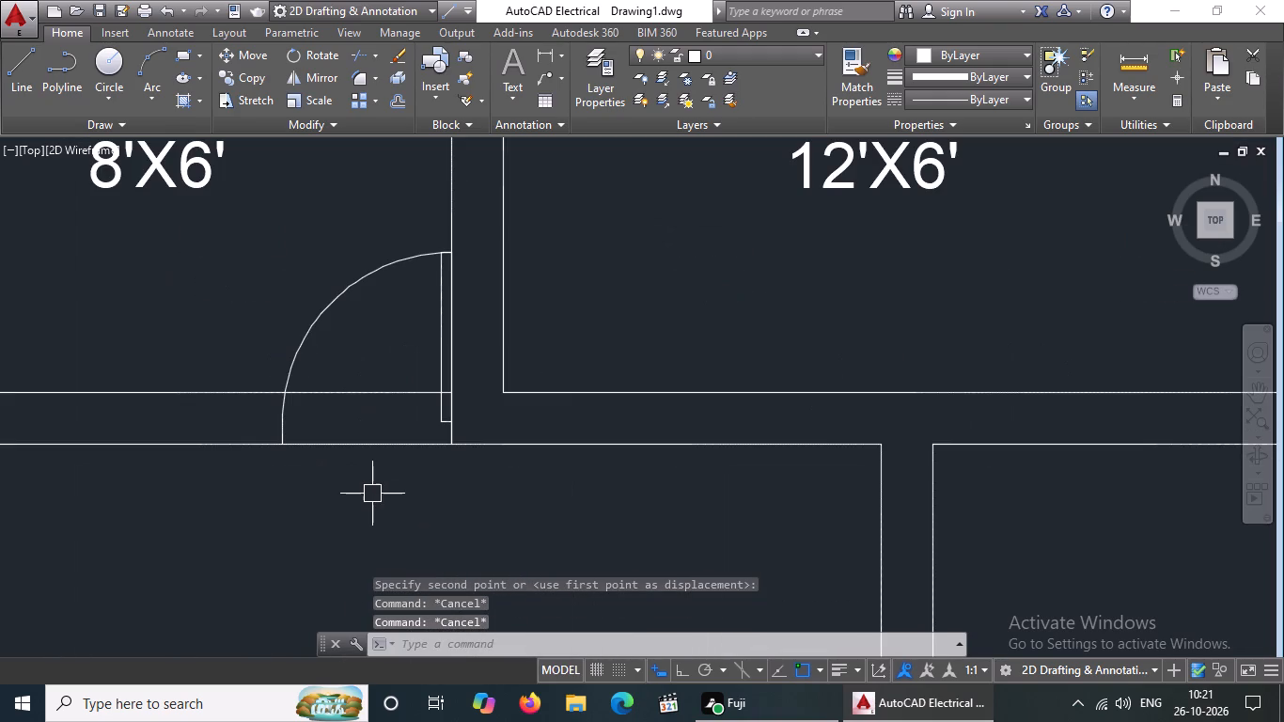
type("TR")
key("space")
key("space")
scroll(437, 404, "up", 4)
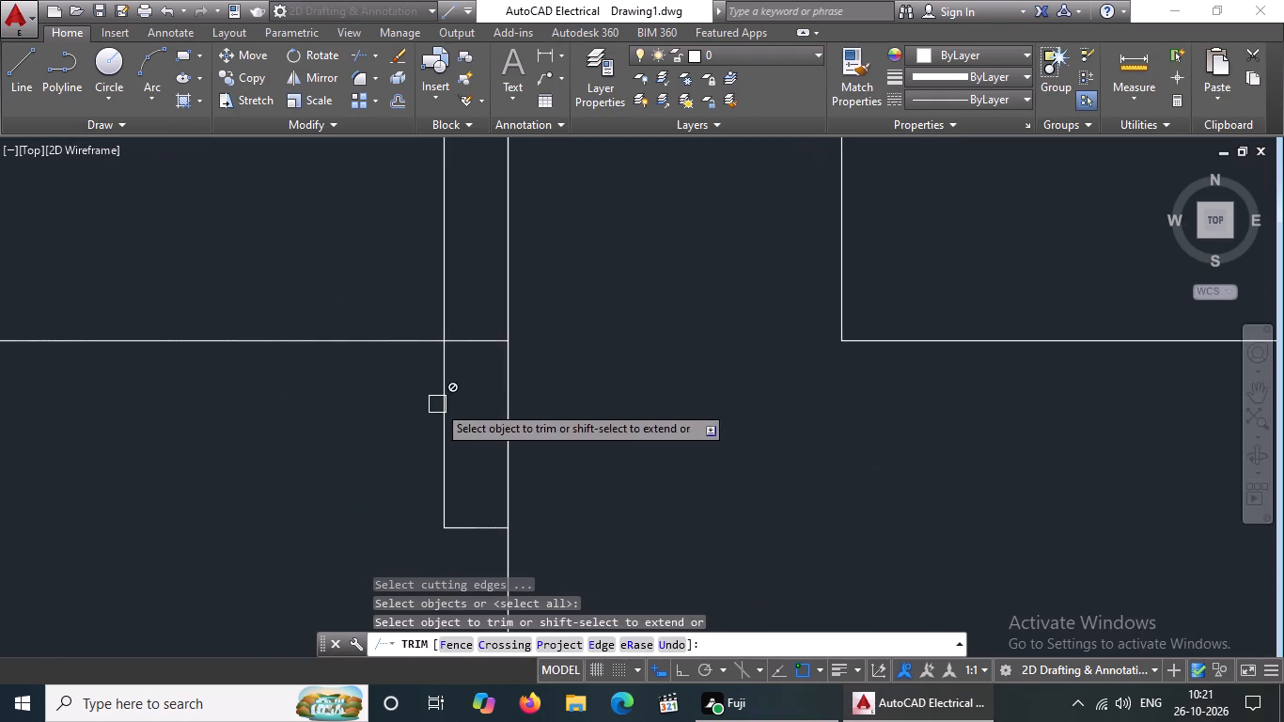
left_click(463, 342)
scroll(409, 347, "down", 4)
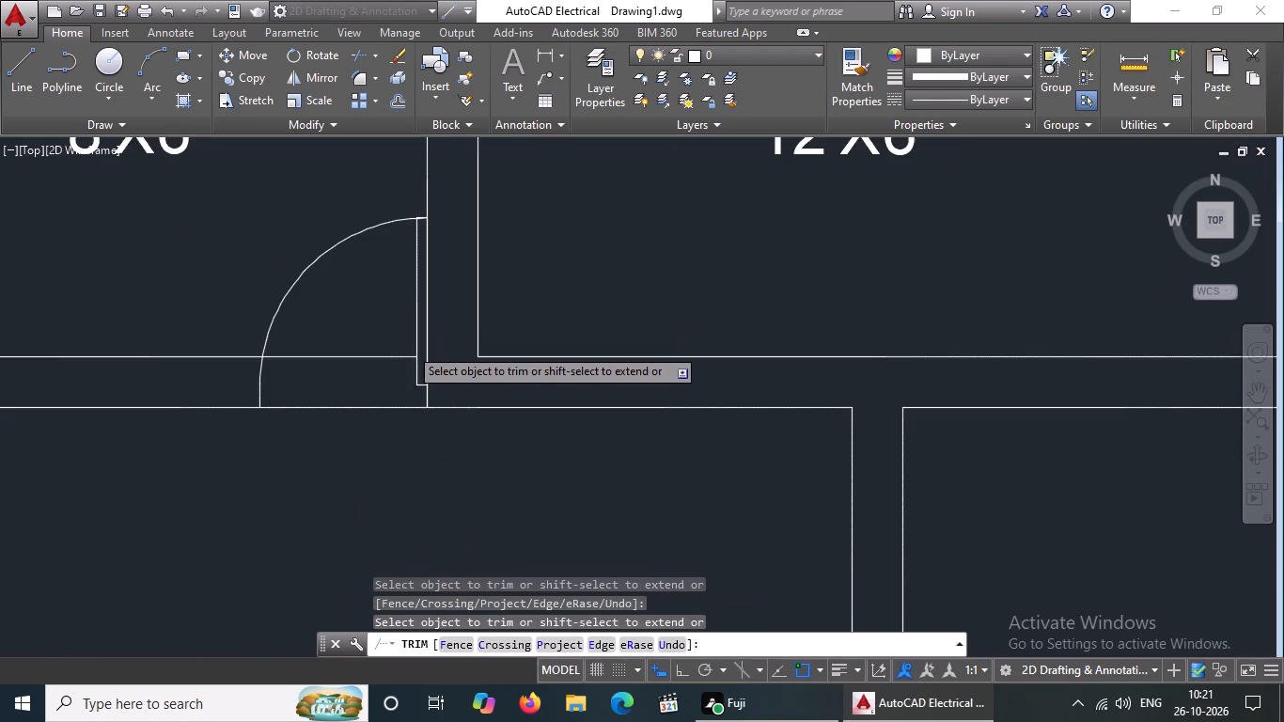
left_click_drag(333, 356, 340, 372)
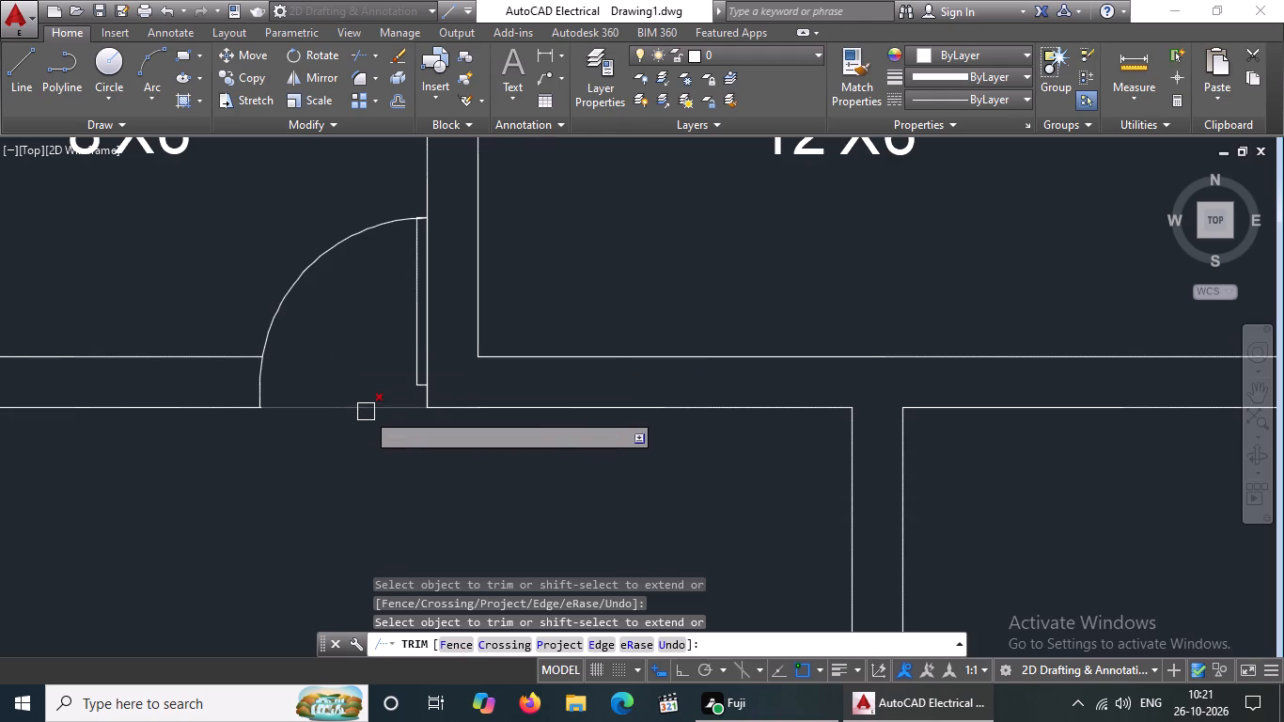
left_click(366, 412)
Trim both wall lines across the right 8'X6' BATH's door opening, including the short piece inside the door leaf.
scroll(367, 412, "down", 5)
scroll(469, 404, "up", 6)
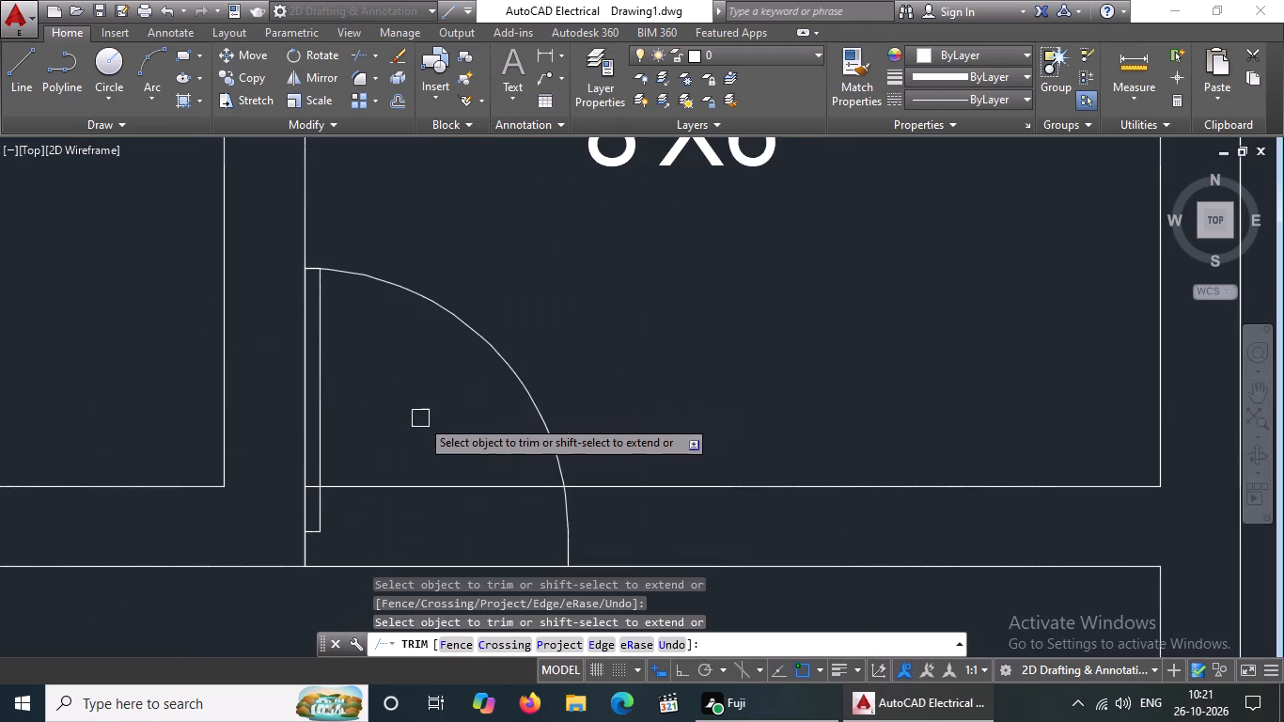
scroll(298, 478, "up", 2)
left_click_drag(332, 504, 359, 510)
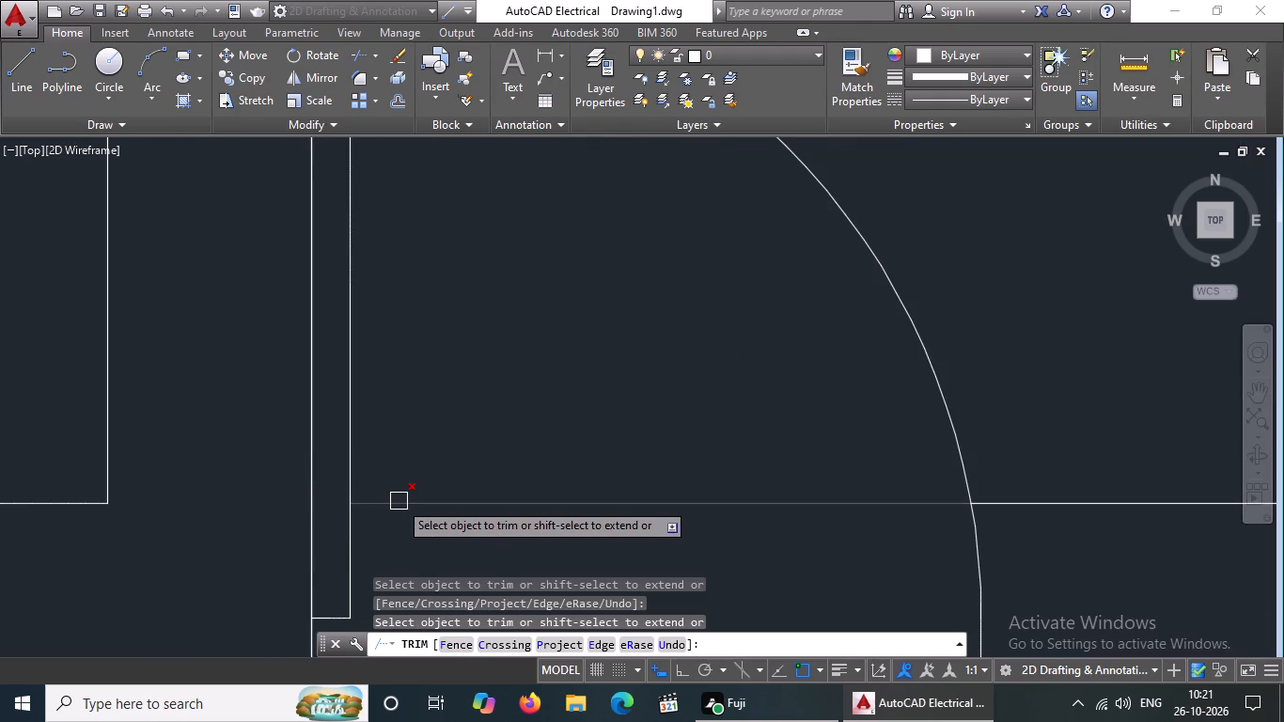
left_click_drag(399, 500, 435, 504)
scroll(608, 428, "down", 5)
left_click(597, 461)
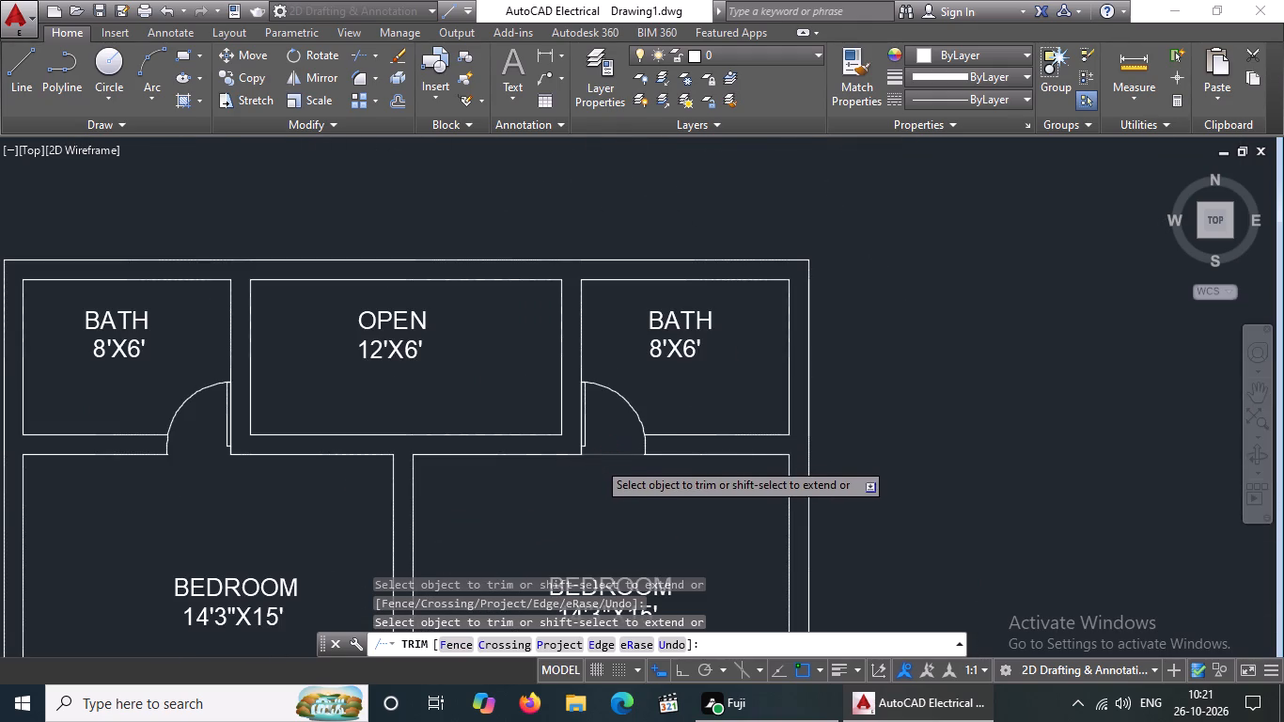
scroll(613, 444, "down", 2)
key("Escape")
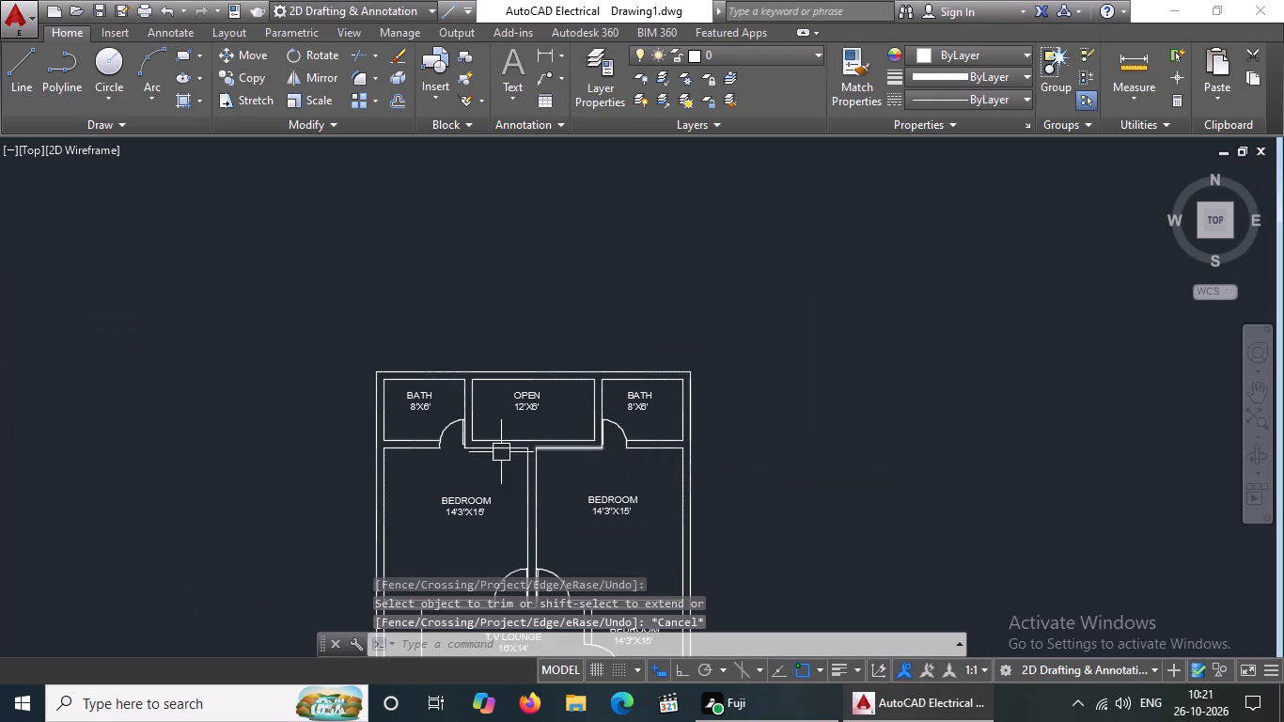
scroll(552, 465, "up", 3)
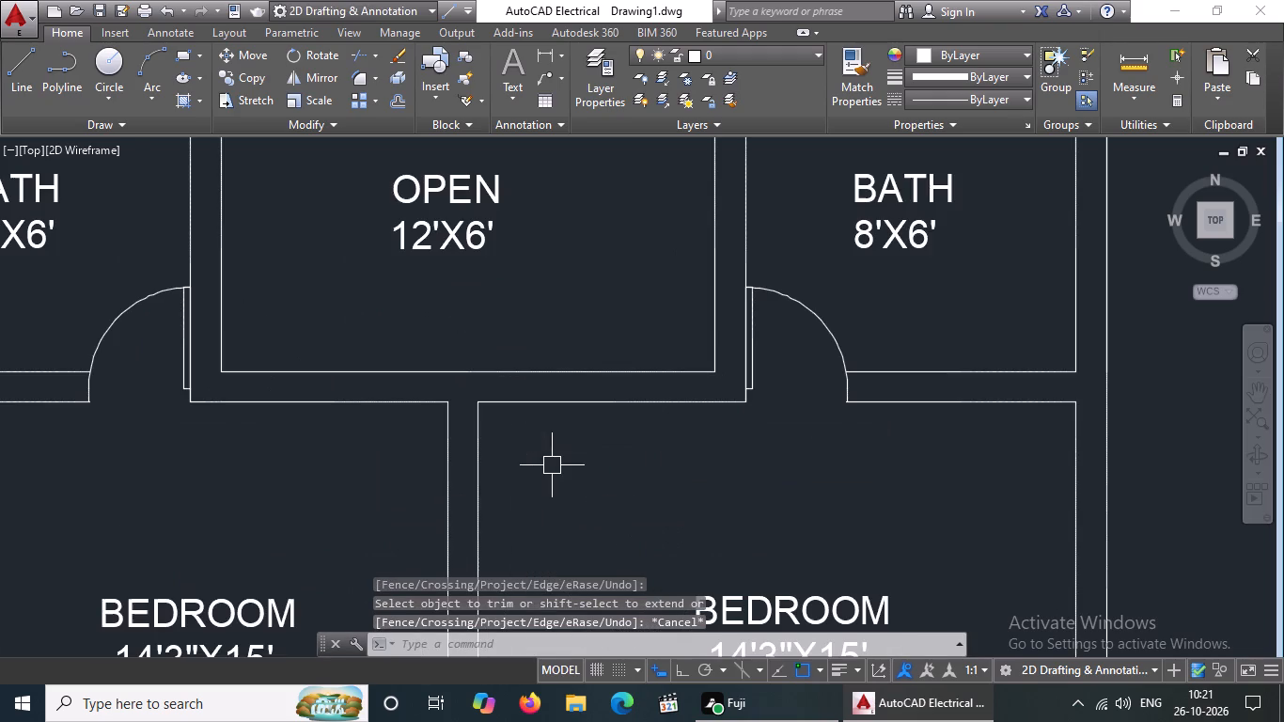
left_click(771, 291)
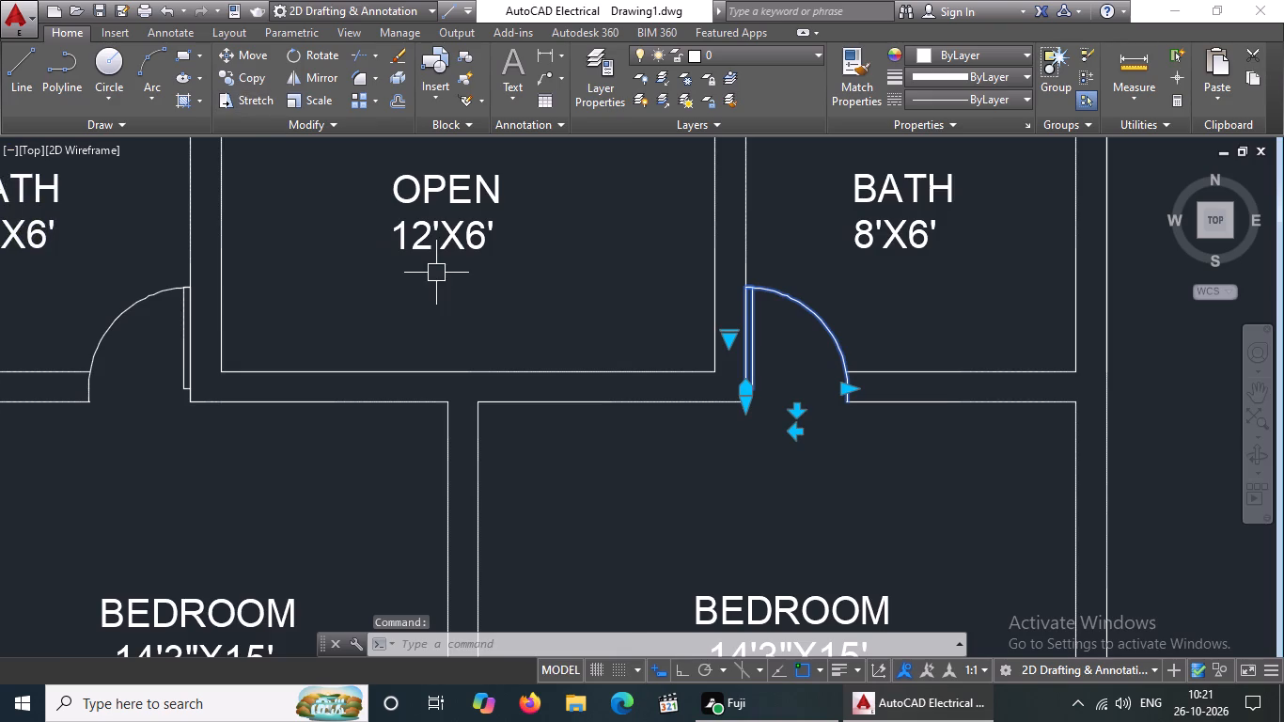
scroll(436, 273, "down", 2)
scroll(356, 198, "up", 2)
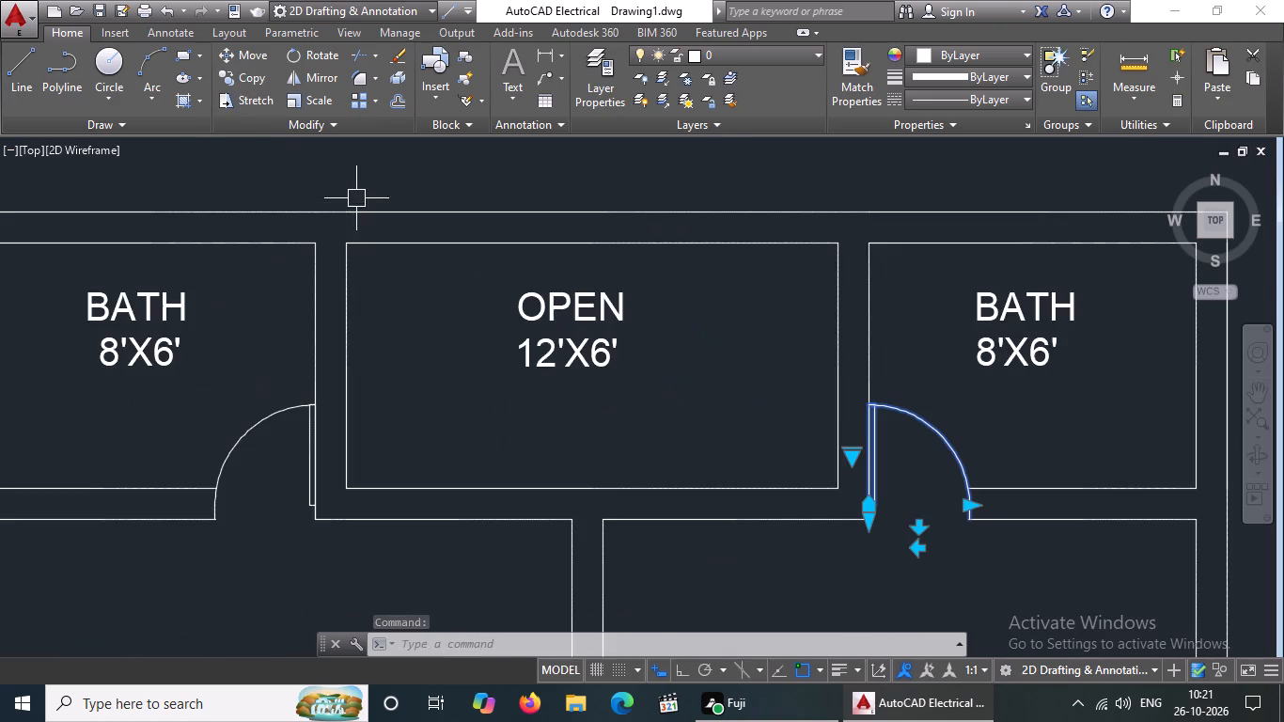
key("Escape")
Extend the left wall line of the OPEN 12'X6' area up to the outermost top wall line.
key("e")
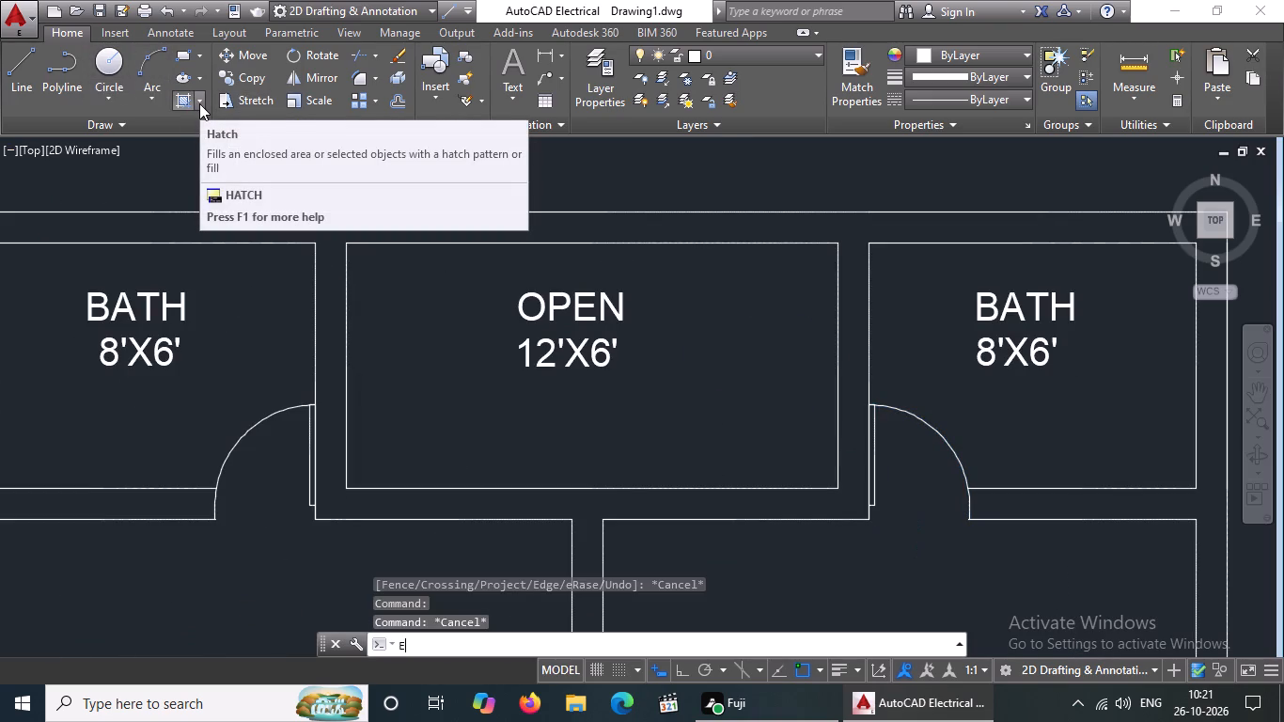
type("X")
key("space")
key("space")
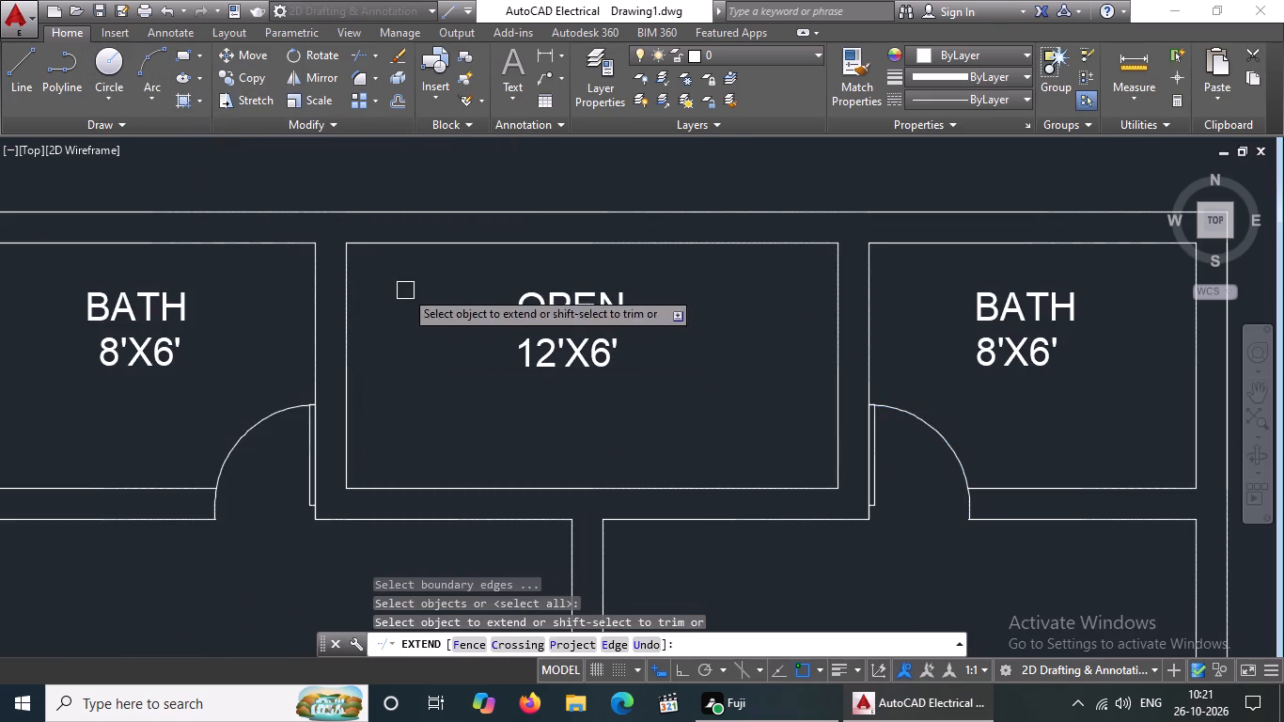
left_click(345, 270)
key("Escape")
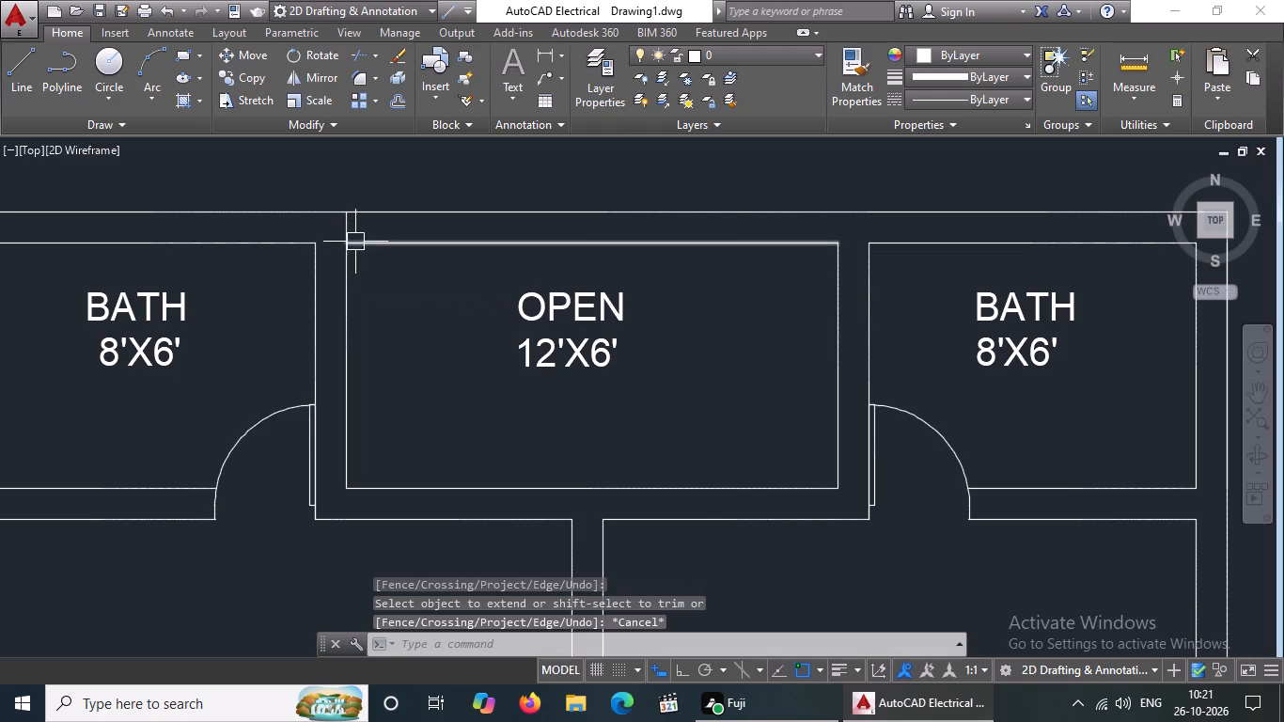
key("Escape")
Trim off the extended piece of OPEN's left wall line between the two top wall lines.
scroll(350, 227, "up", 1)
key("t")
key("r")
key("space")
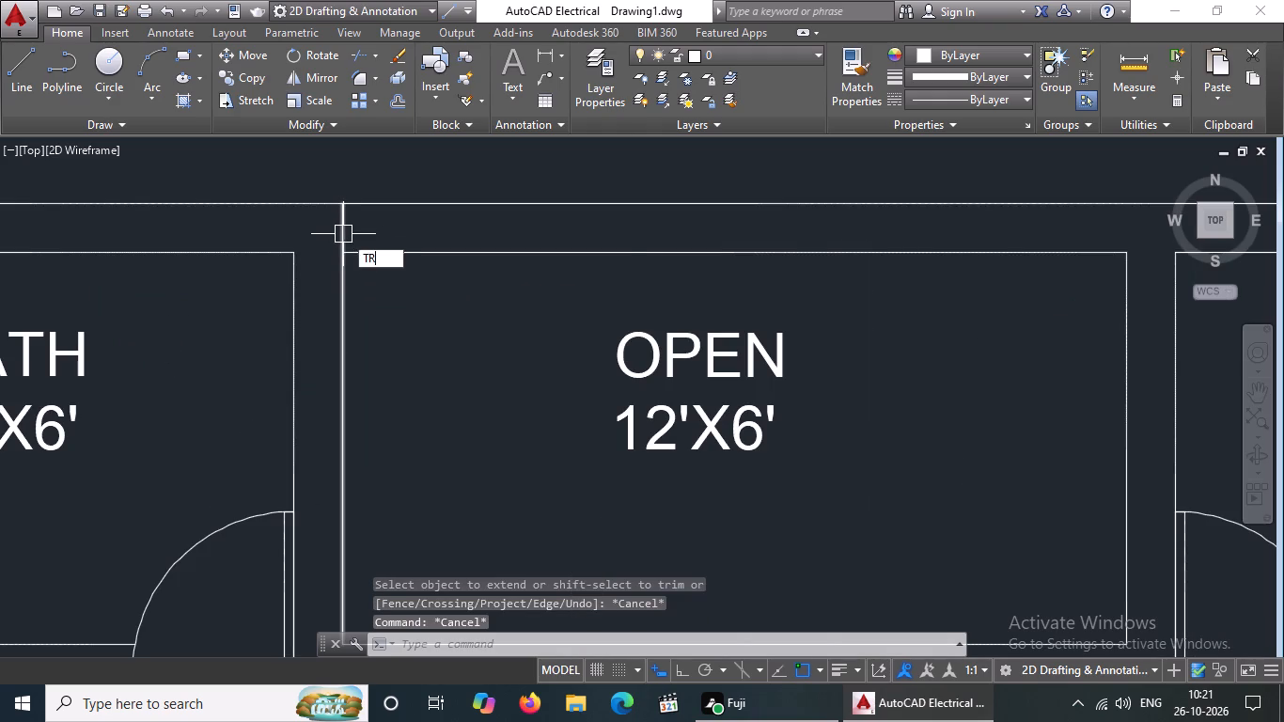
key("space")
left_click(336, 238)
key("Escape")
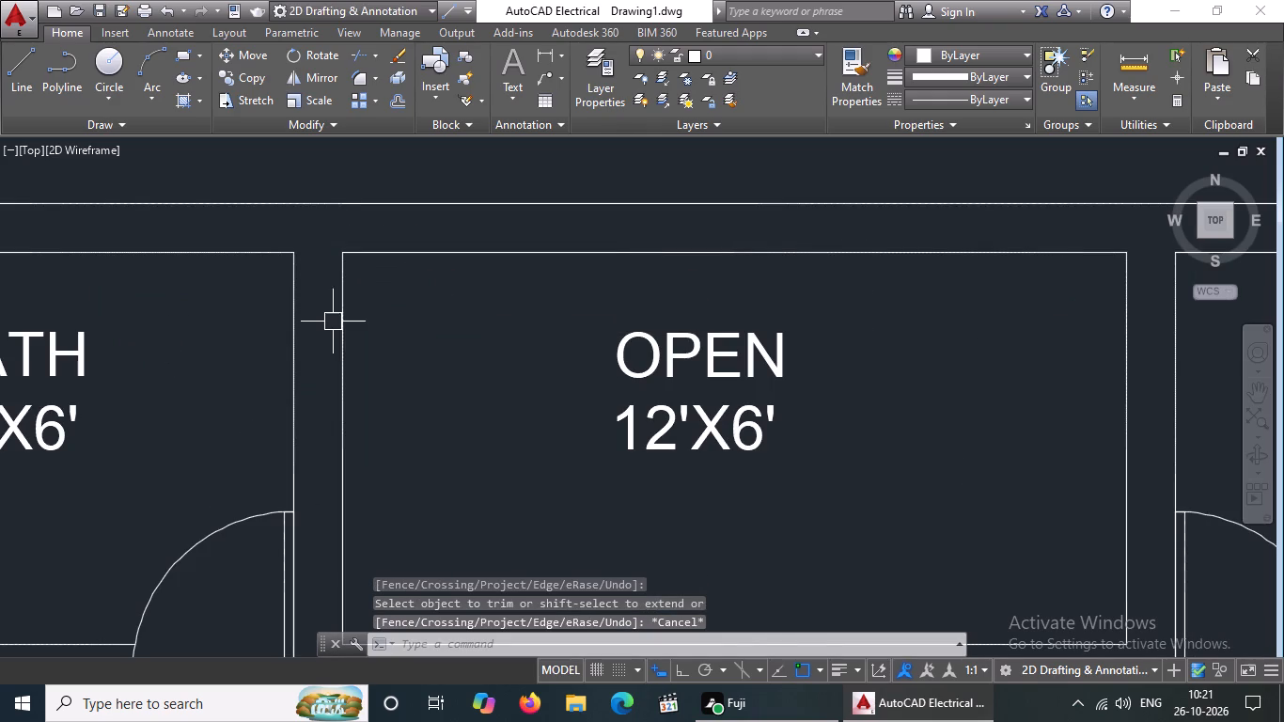
Draw a 9" vertical line upward from OPEN's top-left inner corner across the top wall, with ortho on.
key("l")
key("Return")
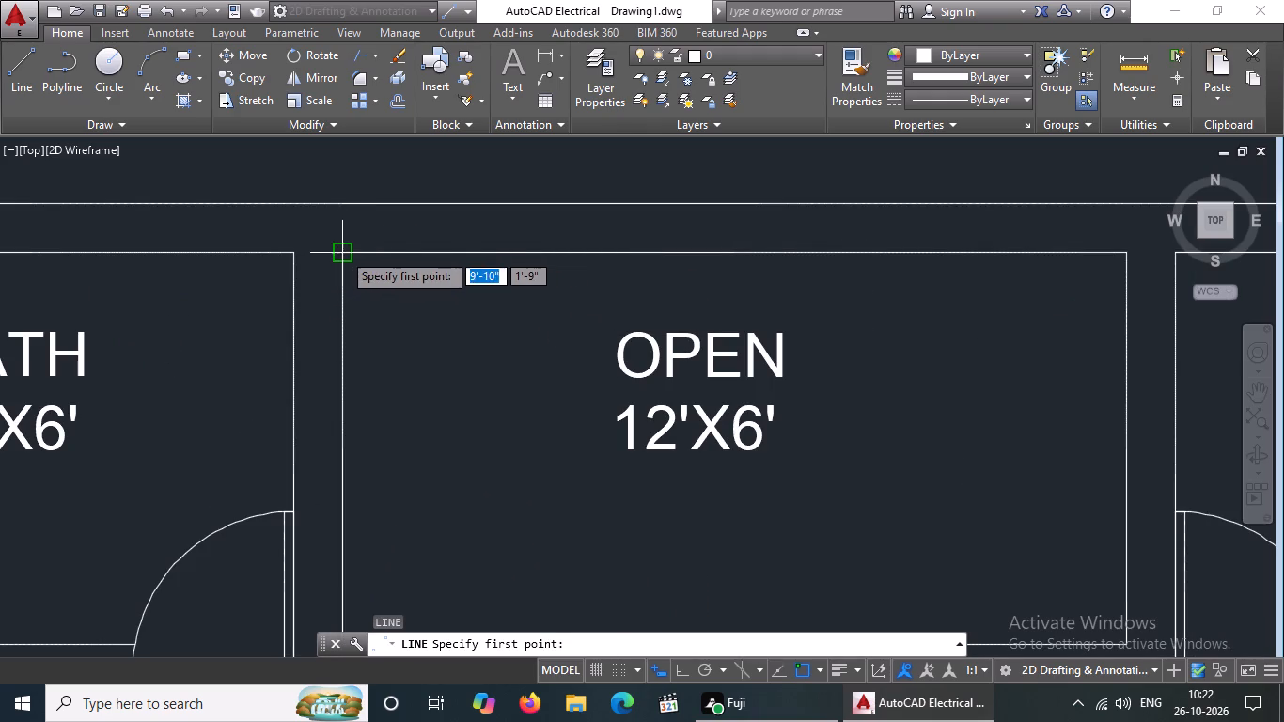
left_click(344, 252)
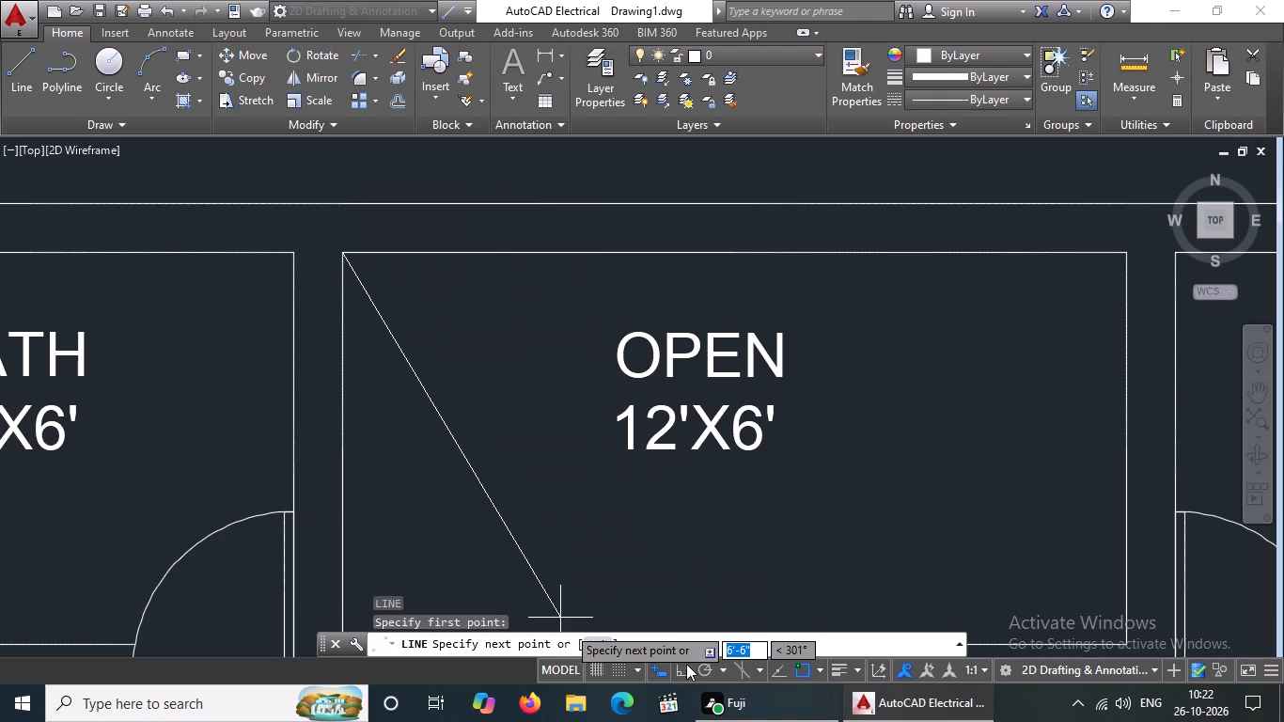
left_click(683, 669)
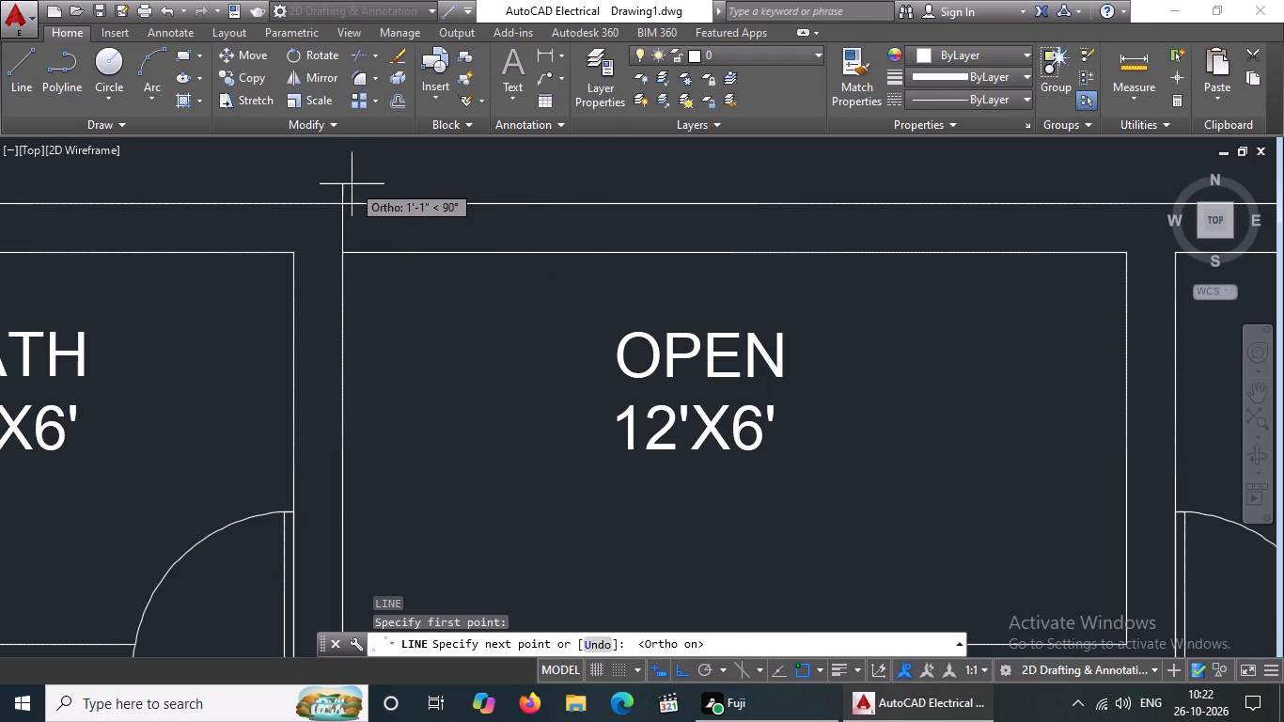
key("9")
key("shift+quotedbl")
key("Return")
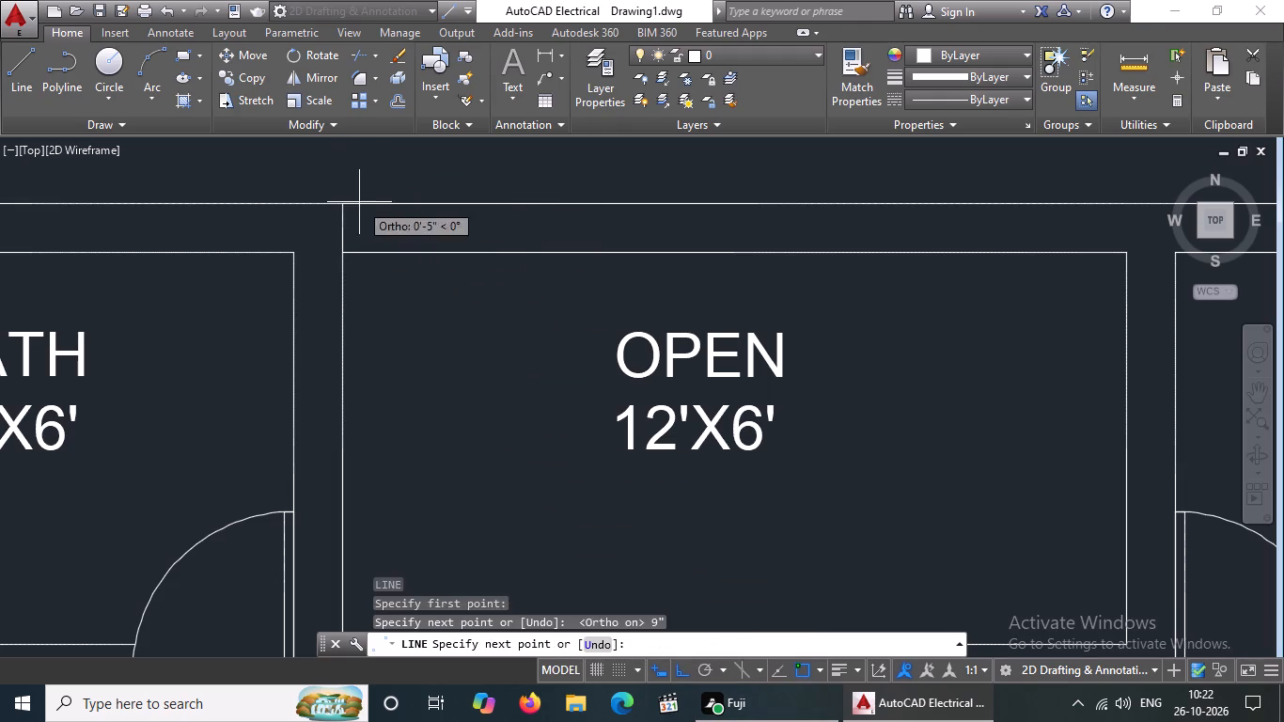
key("Return")
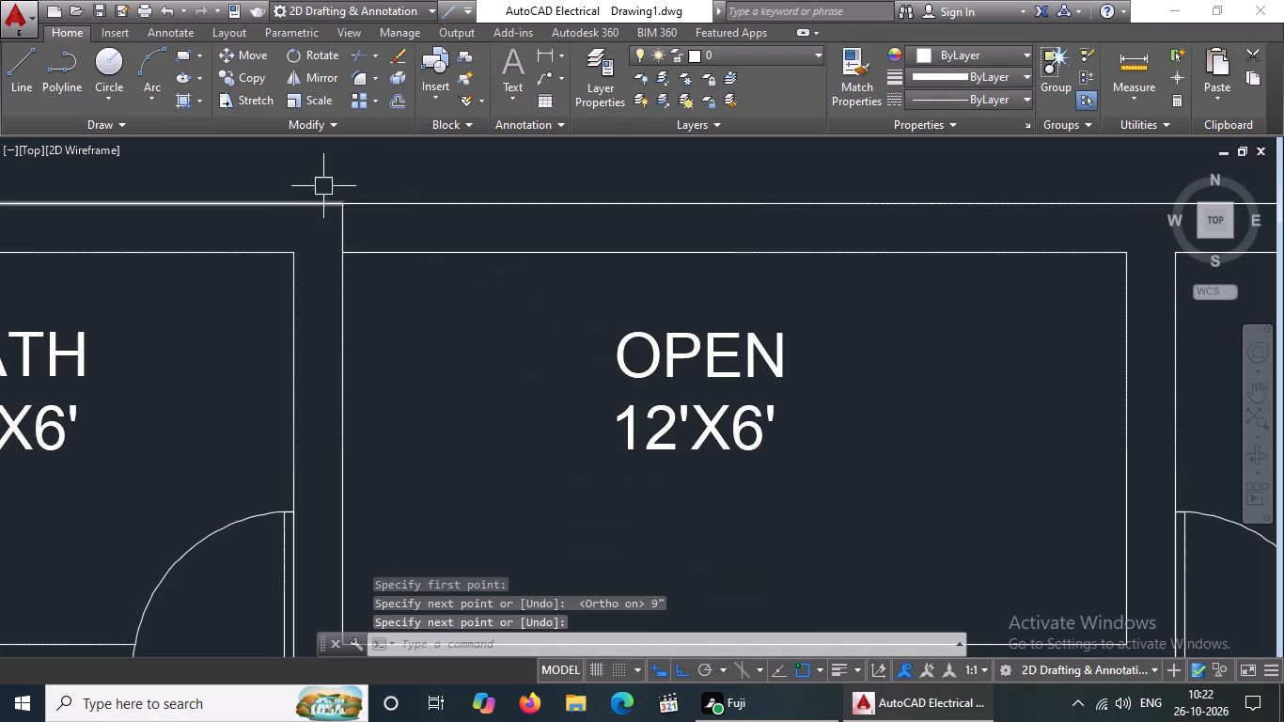
Offset the short 9" wall line 4' to the right to mark the other side of OPEN's opening.
left_click_drag(305, 170, 334, 214)
left_click(401, 279)
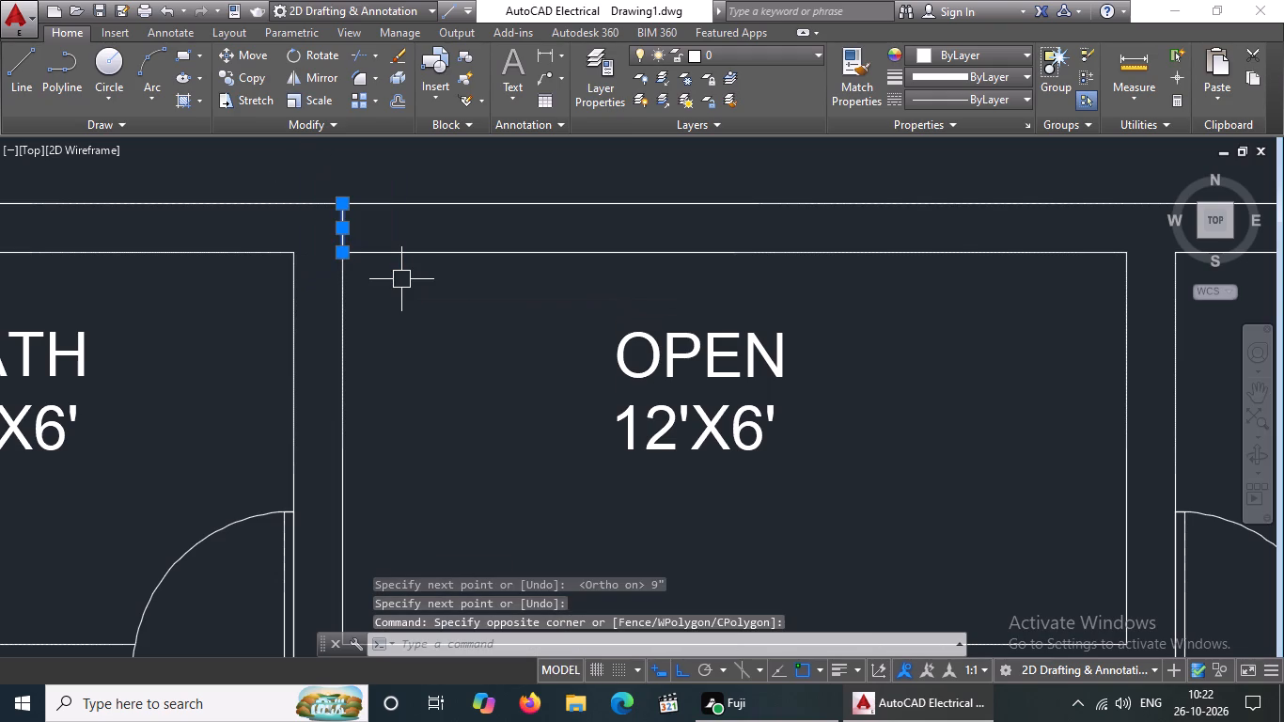
key("o")
key("Return")
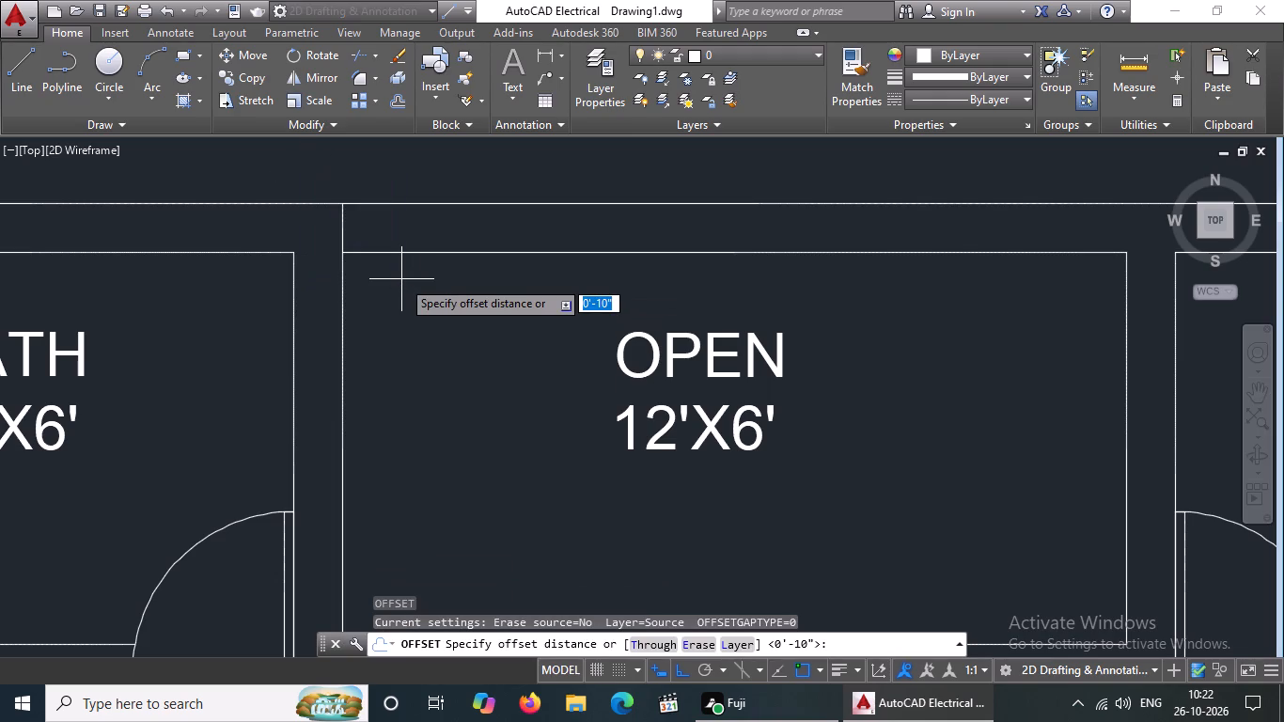
key("4")
key("apostrophe")
key("Return")
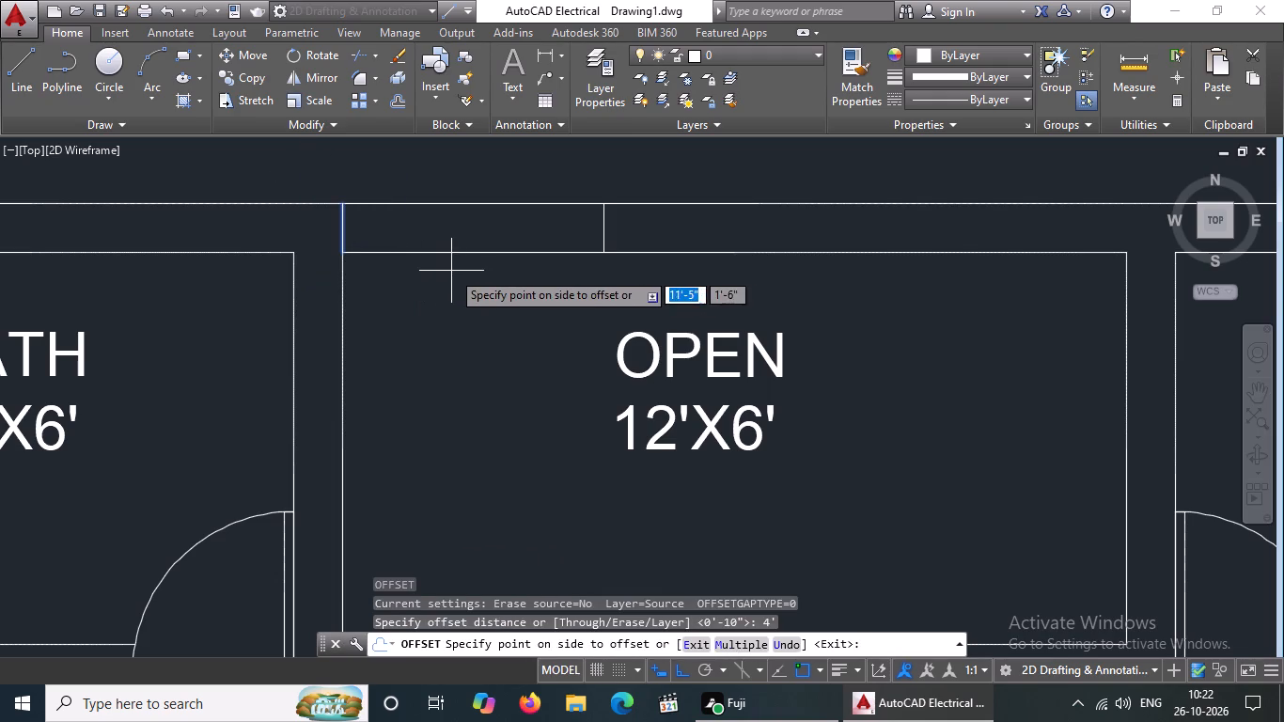
left_click(464, 295)
scroll(509, 344, "down", 1)
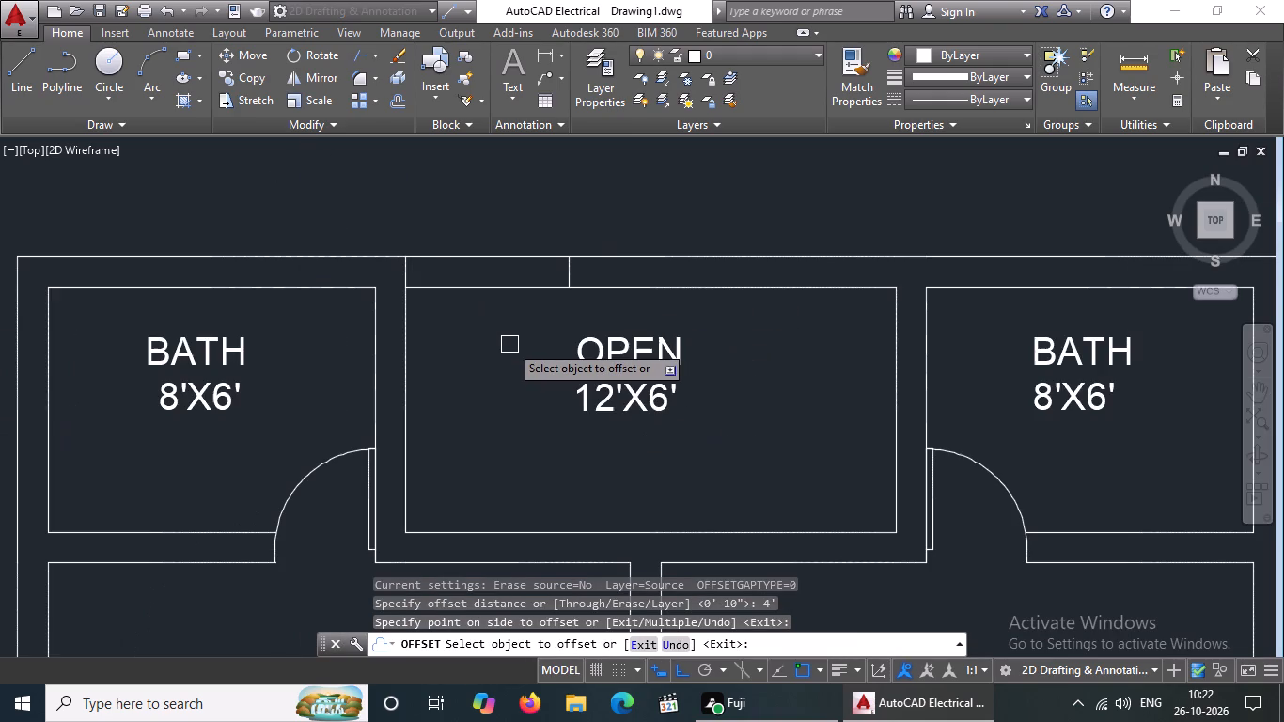
middle_click_drag(509, 344, 495, 414)
key("Escape")
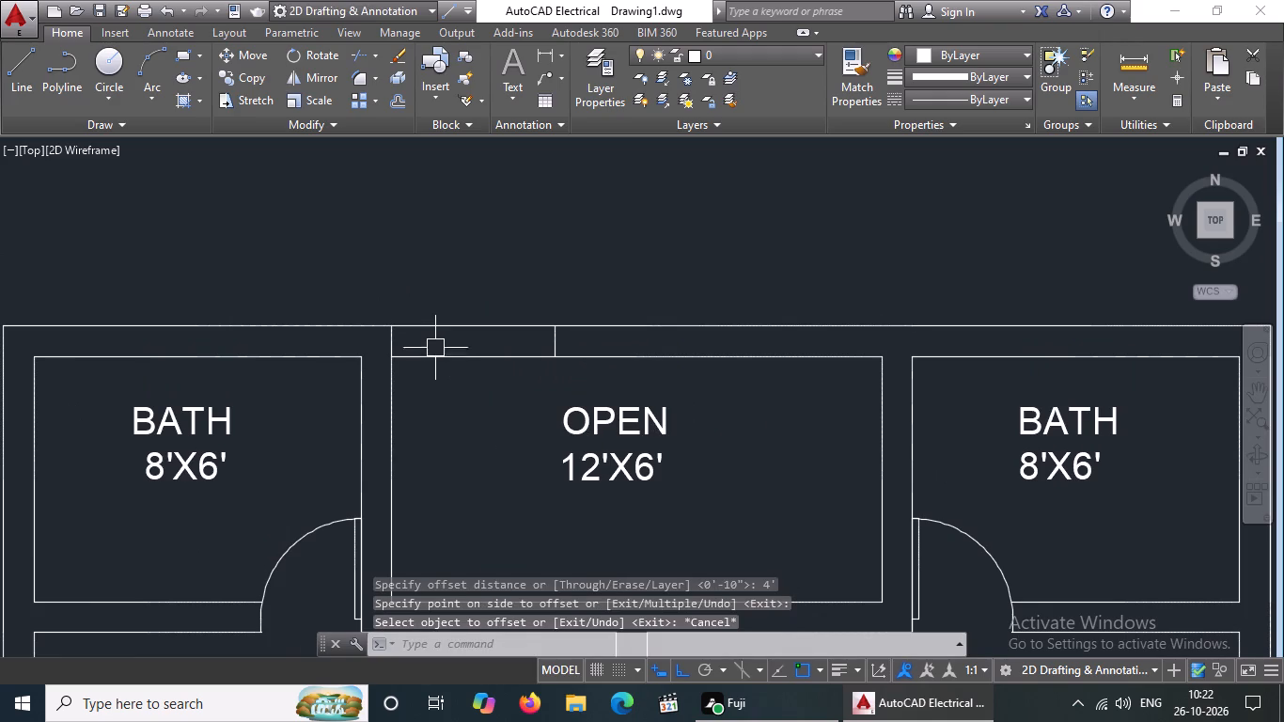
Trim both top wall lines between the two short jamb lines to clear OPEN's outer opening.
type("TR")
key("space")
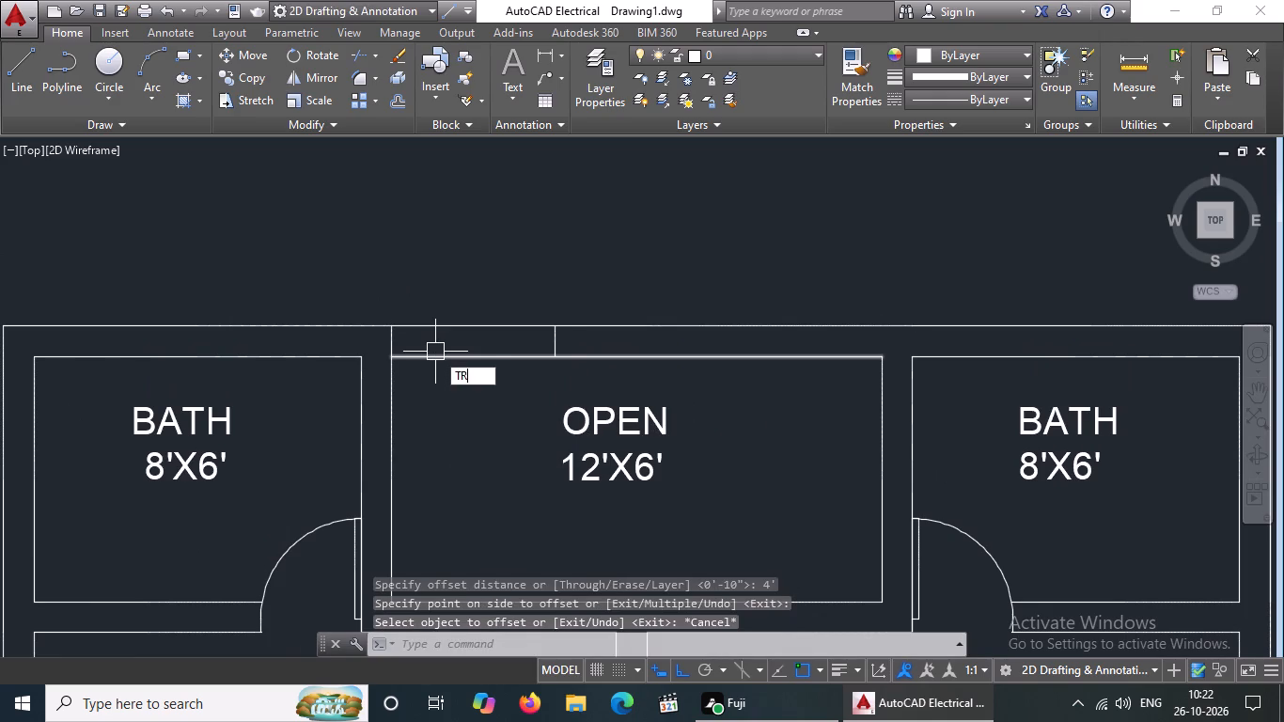
key("space")
left_click(431, 355)
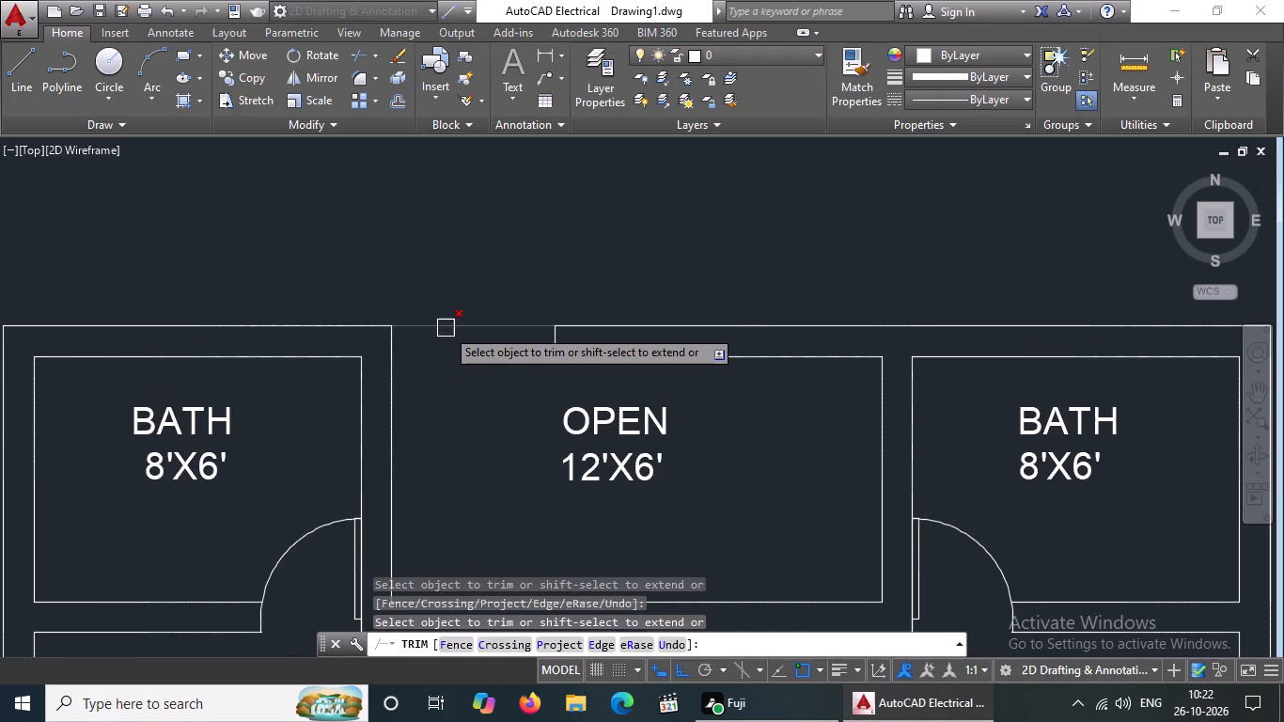
left_click(446, 327)
key("Escape")
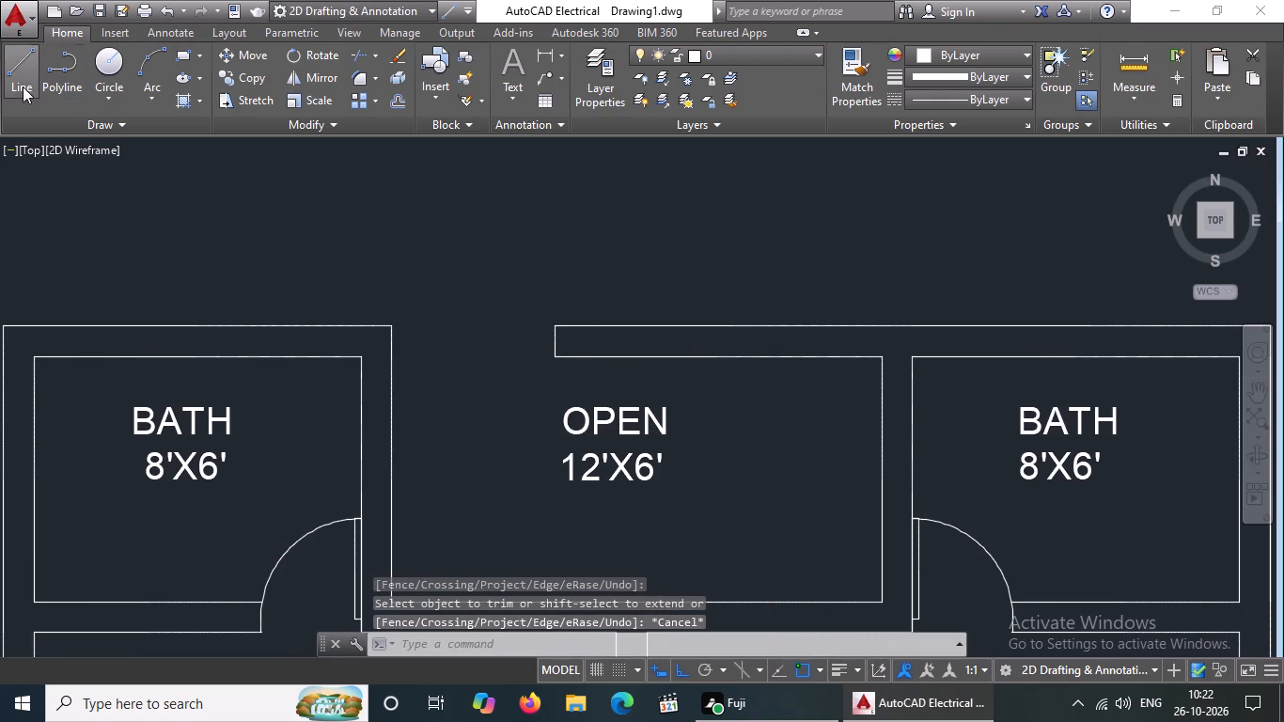
left_click_drag(14, 80, 26, 111)
key("Escape")
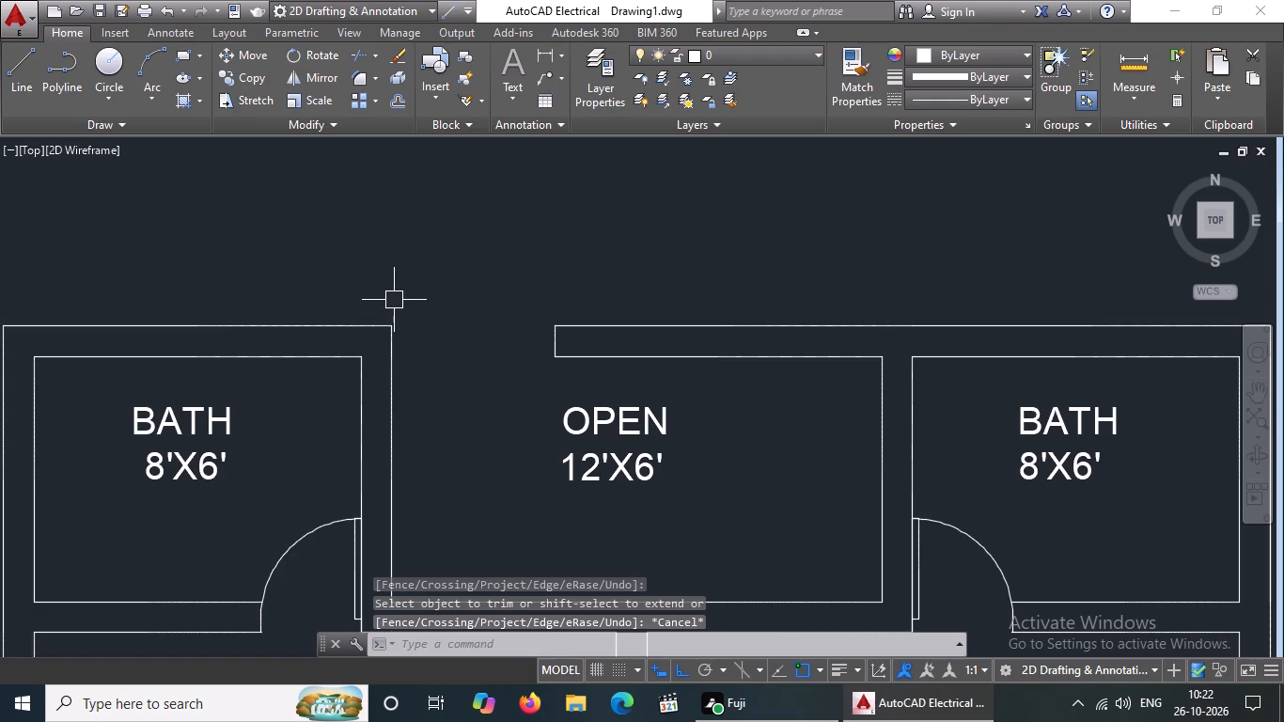
Draw a 4' horizontal line across OPEN's outer opening, joining the outer corners of the two jambs.
key("l")
key("Return")
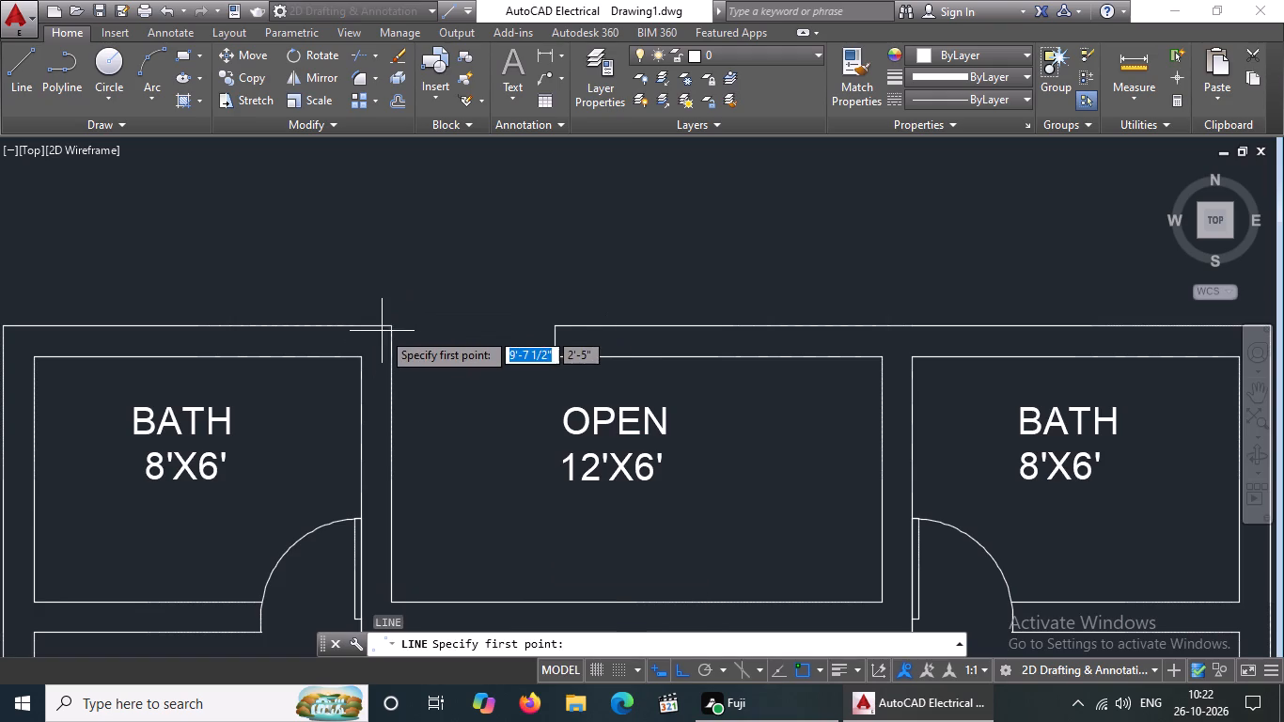
left_click(393, 324)
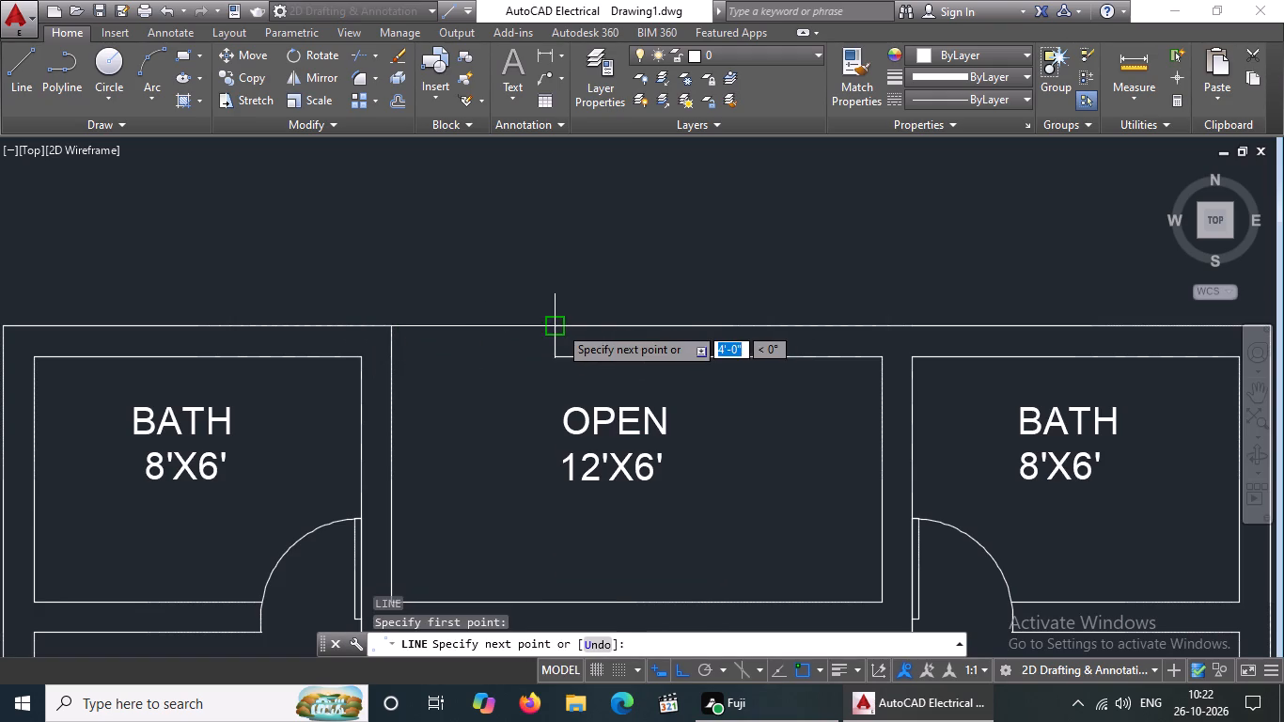
left_click(558, 326)
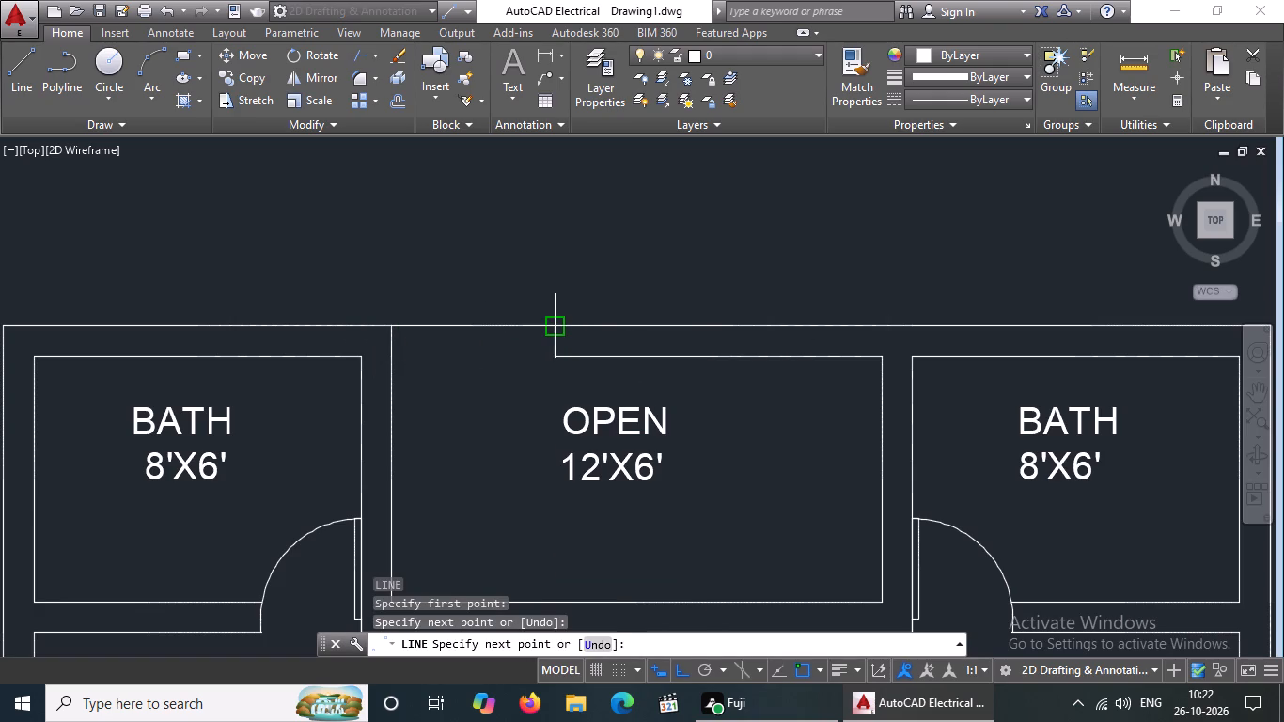
key("Escape")
Offset the 4' opening line outward by 10" twice in succession to form step lines outside OPEN.
key("o")
key("Return")
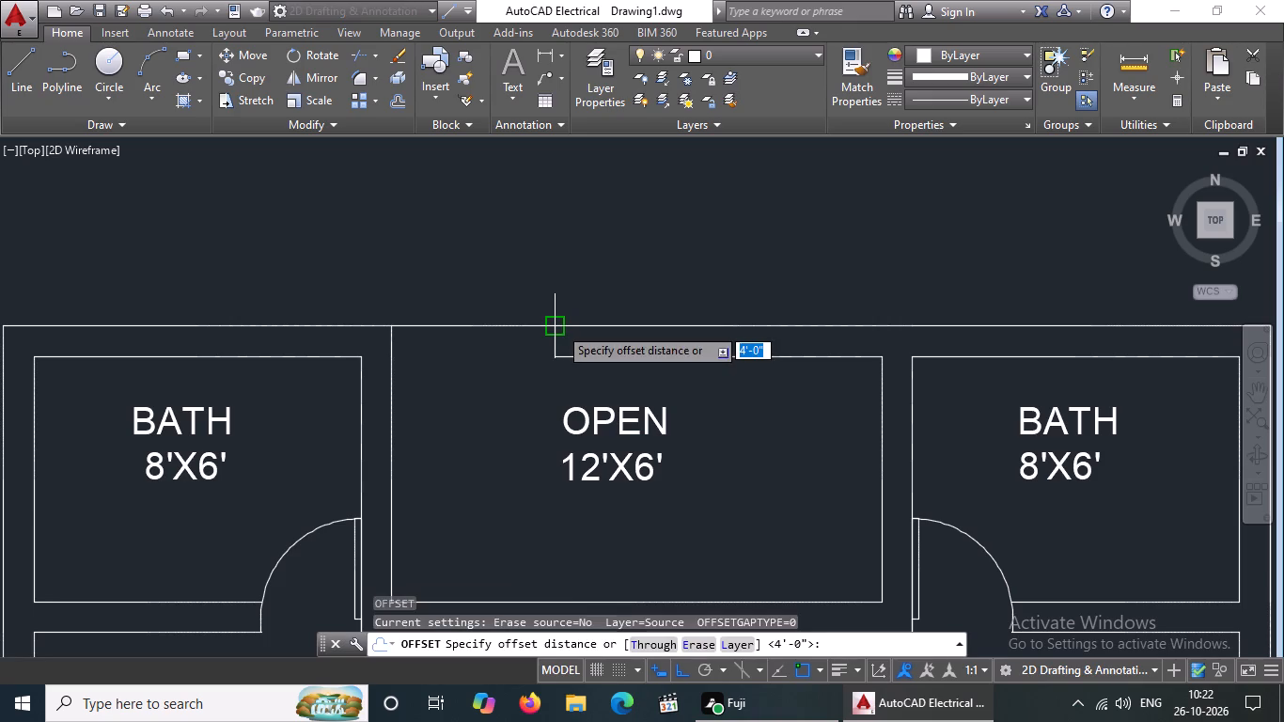
key("1")
key("0")
key("shift+quotedbl")
key("Return")
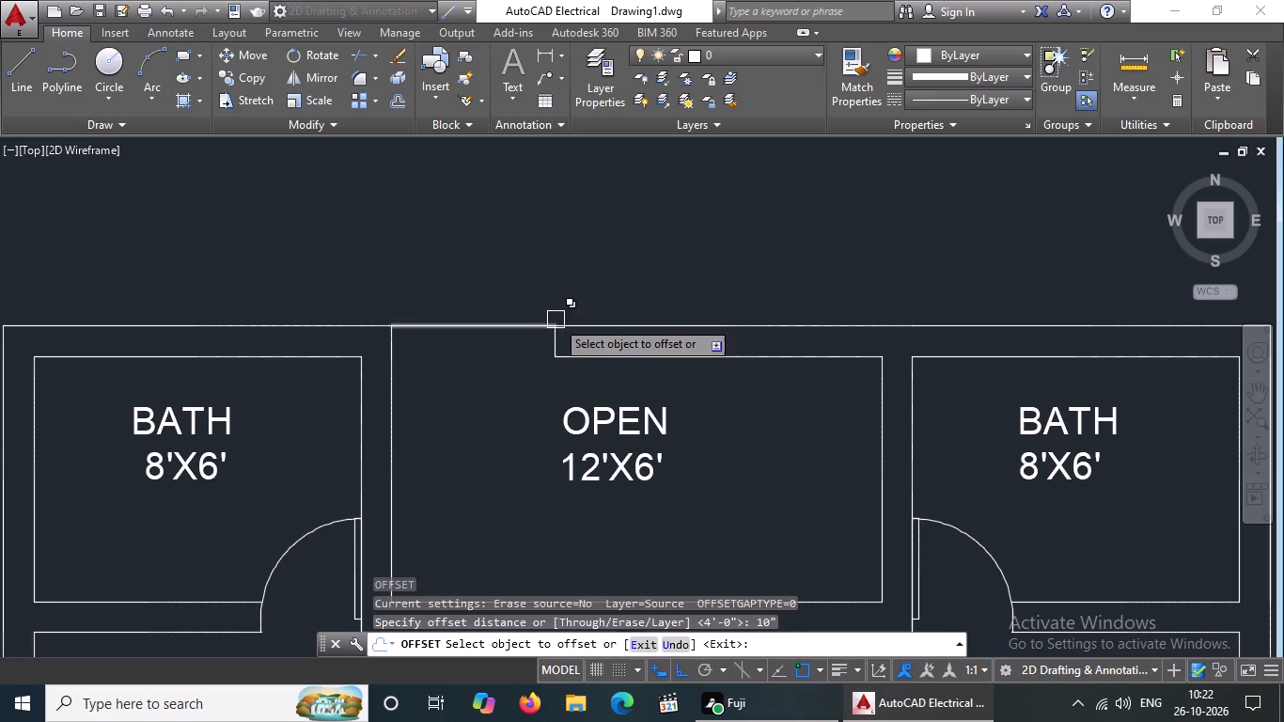
left_click_drag(523, 323, 523, 315)
left_click(525, 292)
left_click(511, 294)
left_click(511, 264)
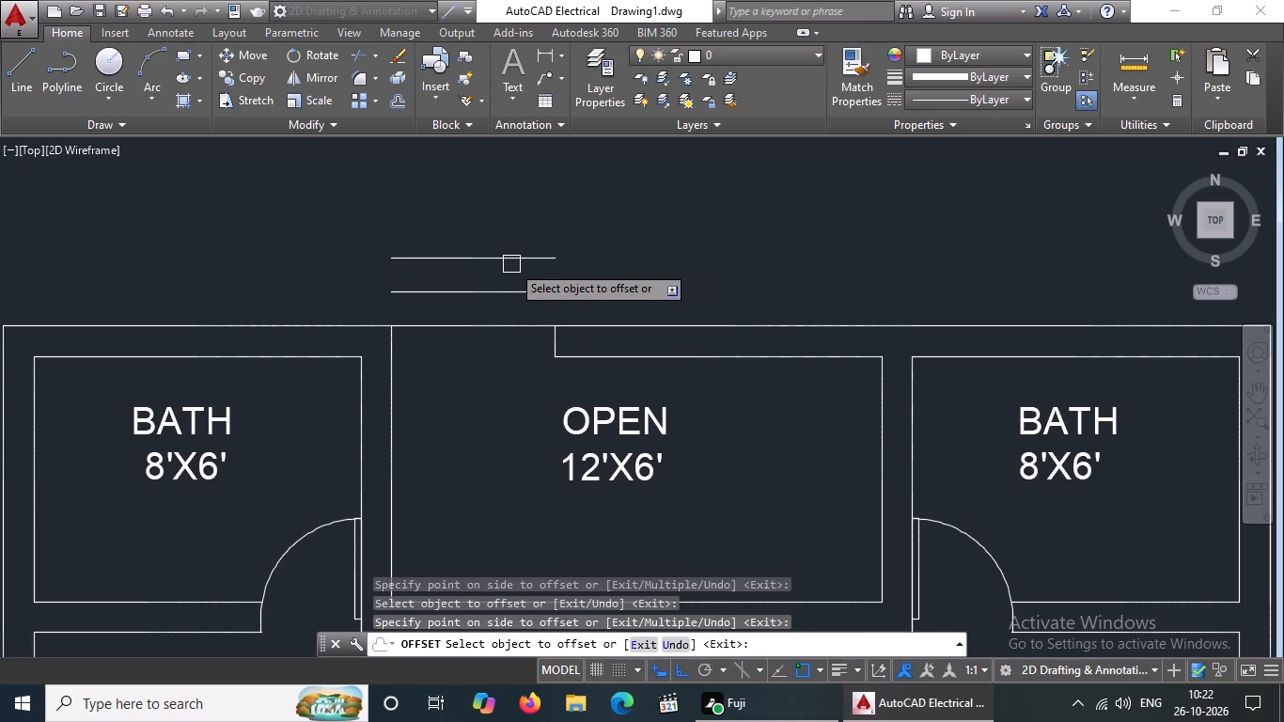
key("Escape")
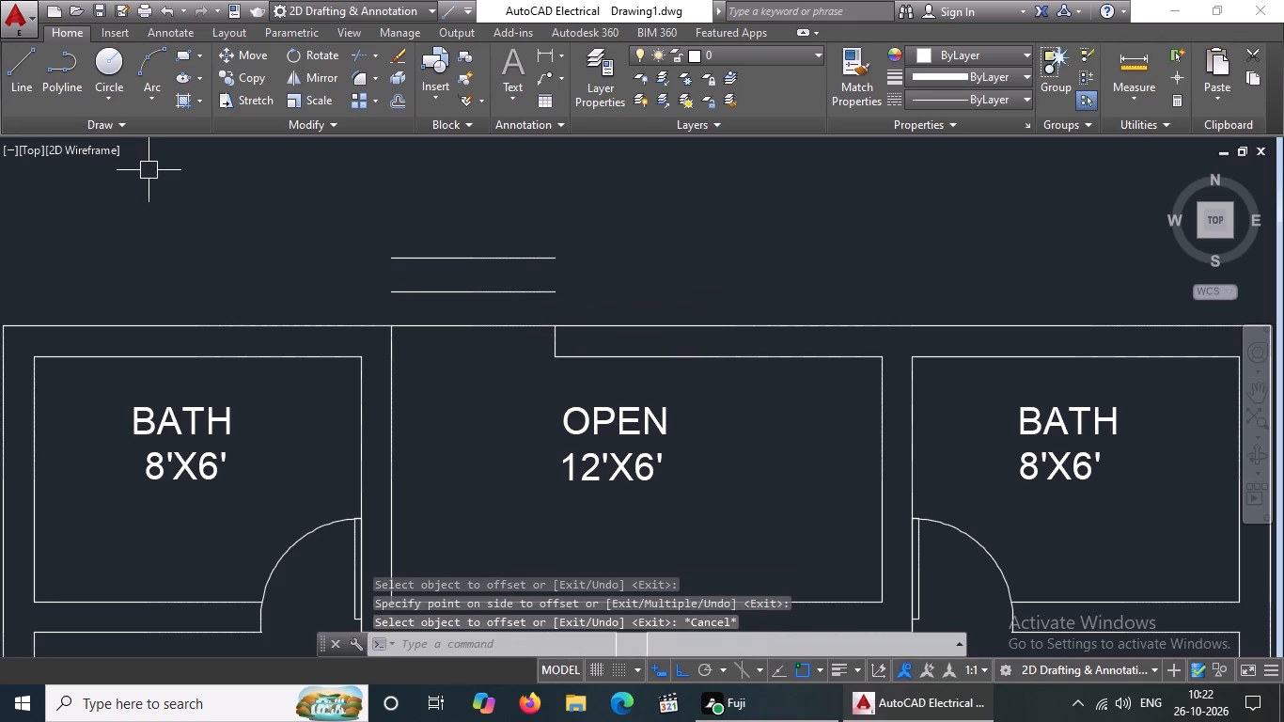
Close both ends of the step lines with vertical lines from the outermost step line down to the outer wall.
key("l")
key("Return")
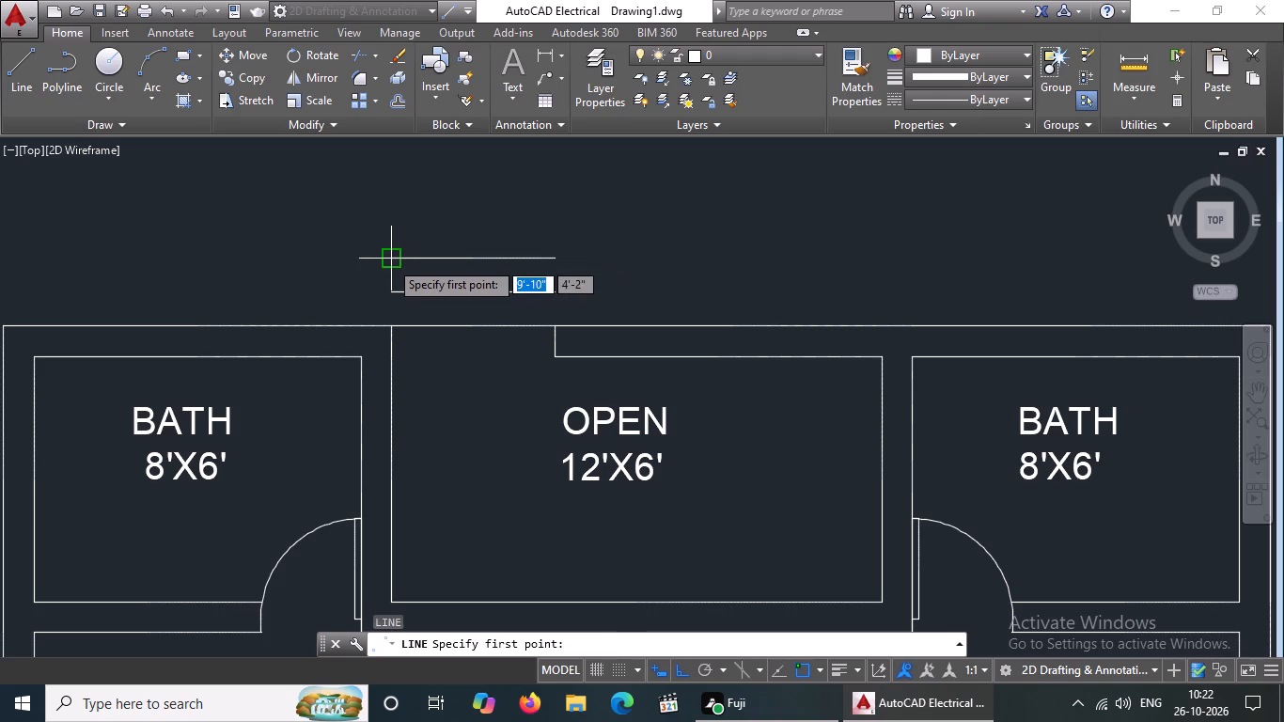
left_click(389, 260)
left_click(392, 335)
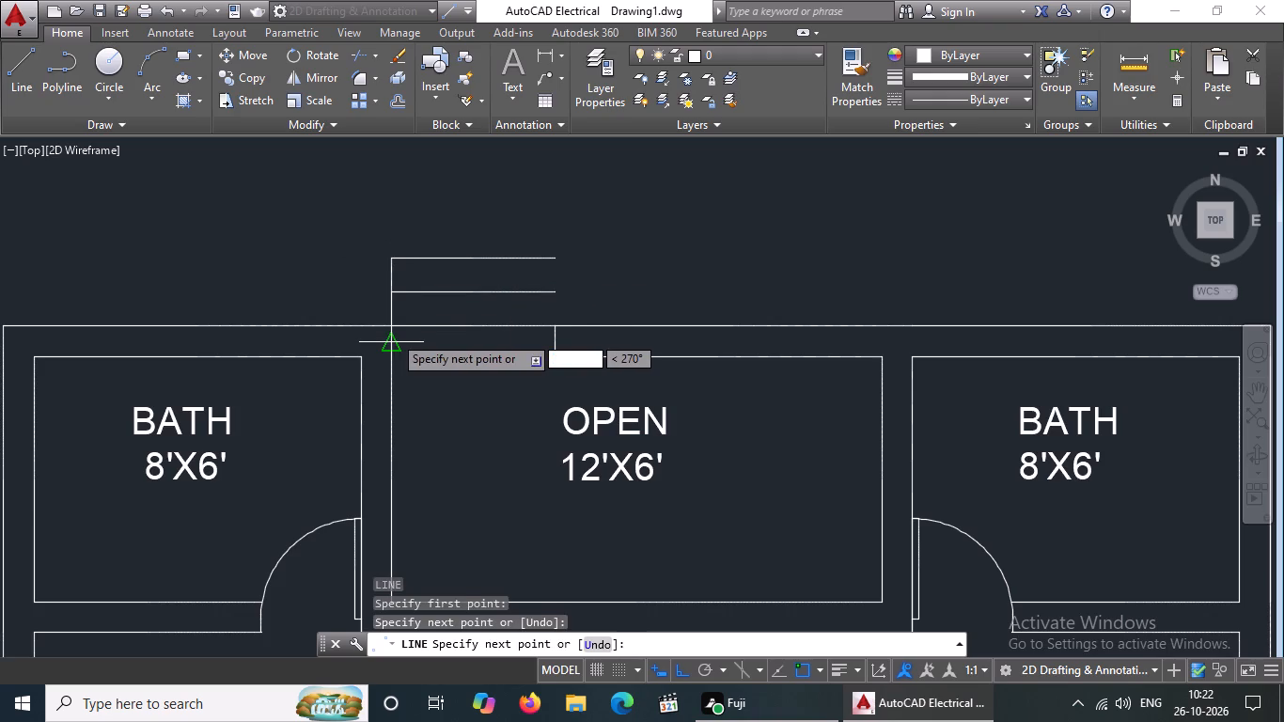
key("Escape")
key("l")
key("Return")
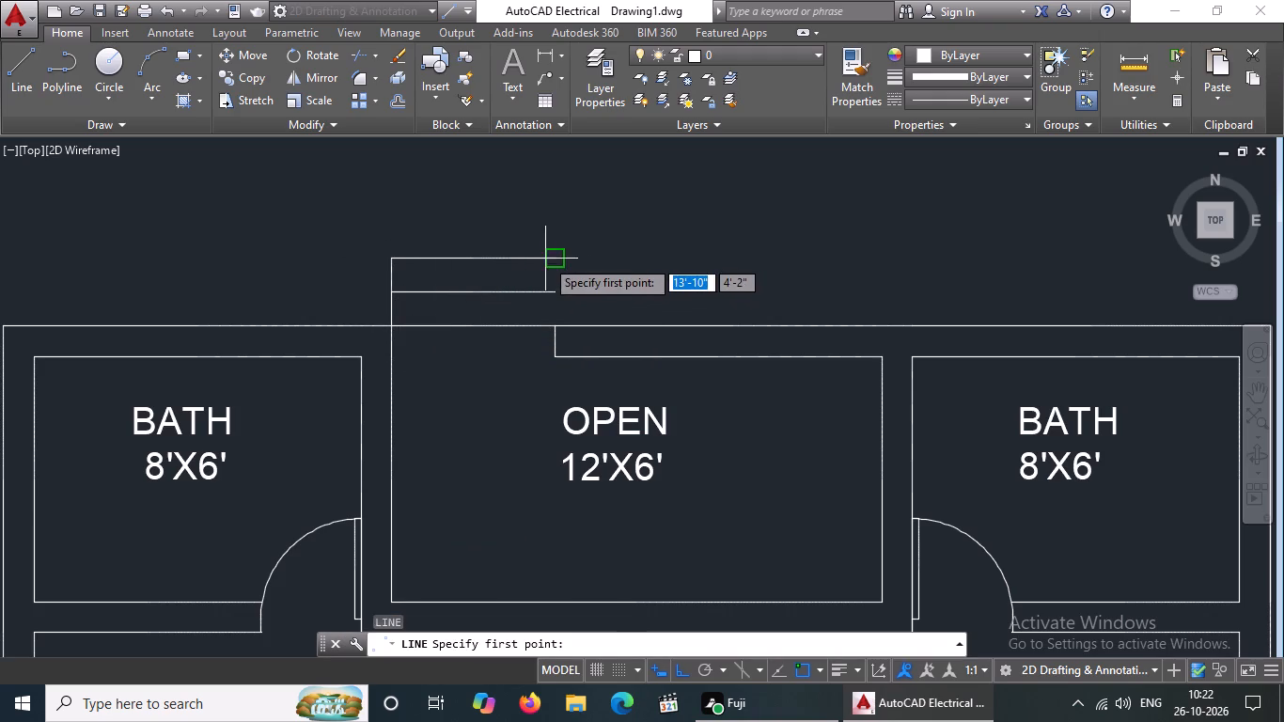
left_click(556, 258)
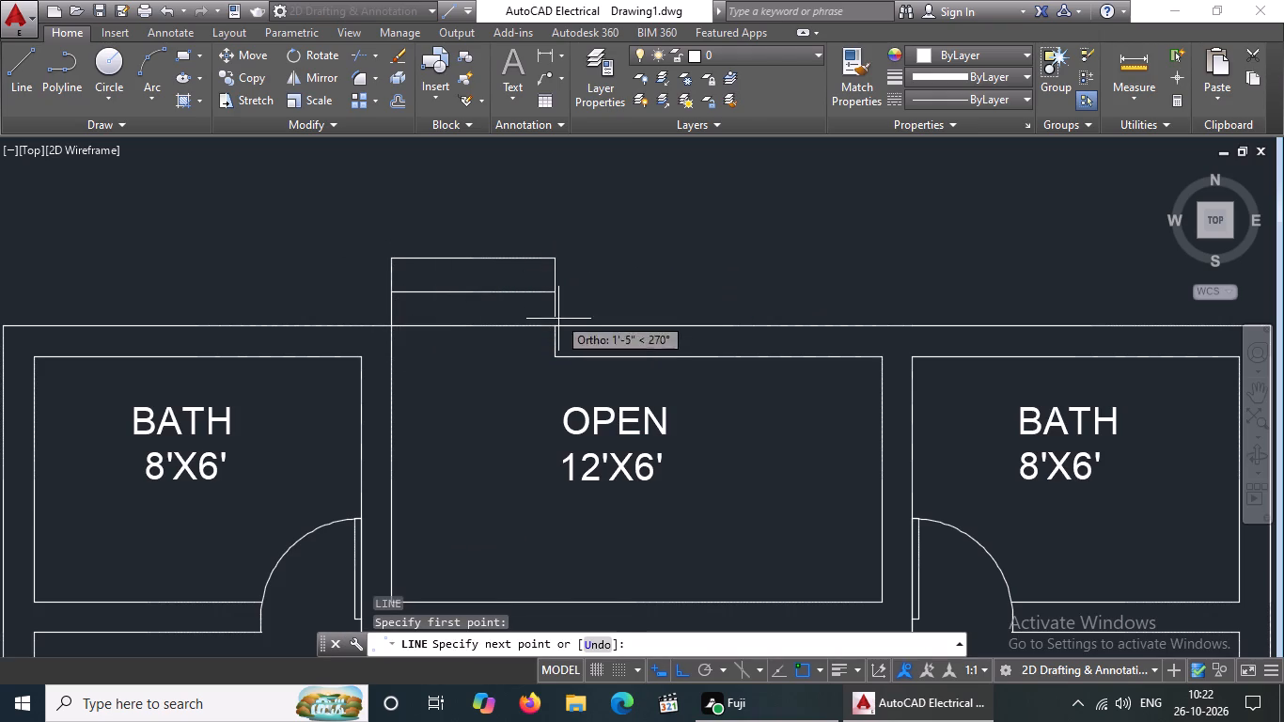
left_click(555, 330)
scroll(456, 420, "down", 4)
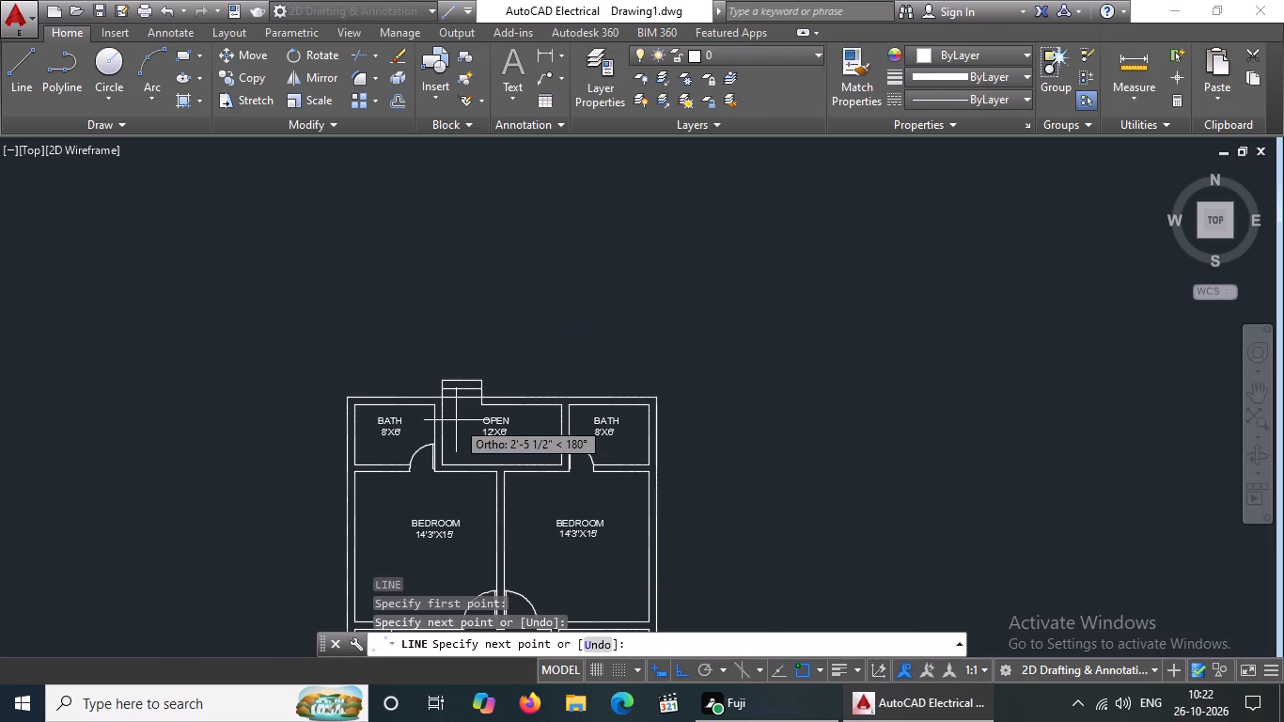
key("Escape")
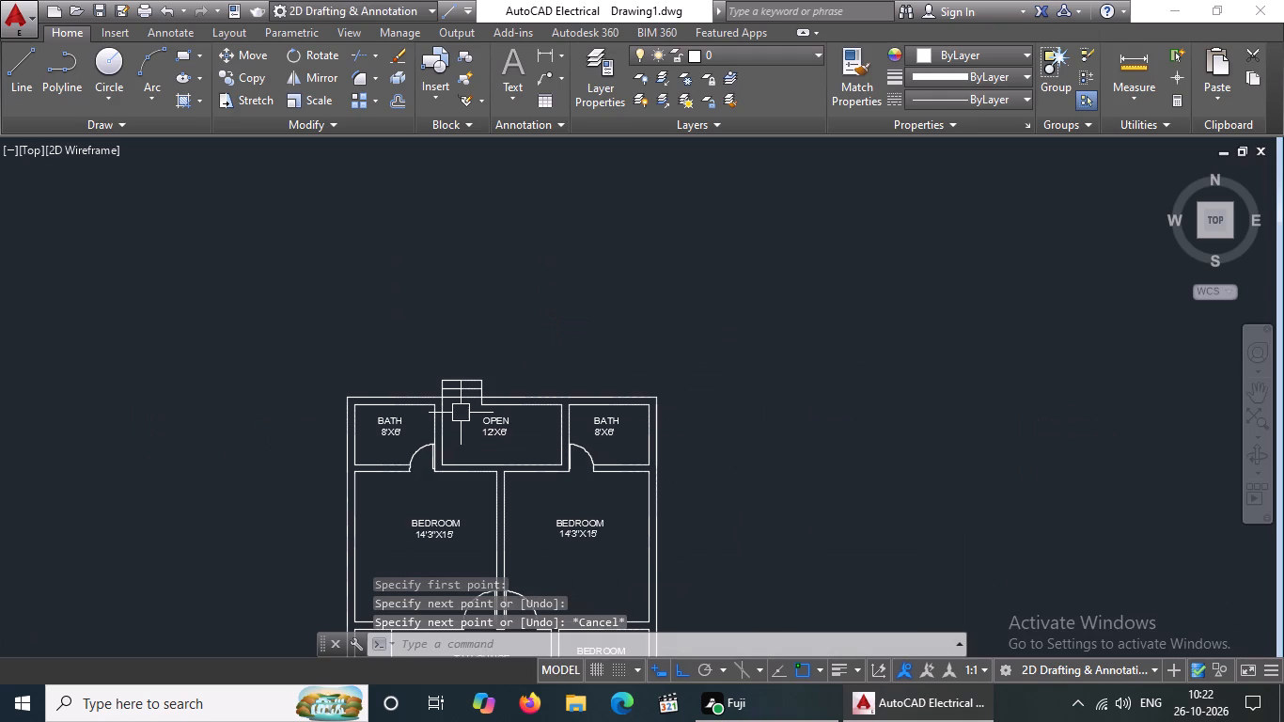
Extend the right BEDROOM's left wall line up through the wall to OPEN's bottom wall line.
scroll(548, 492, "up", 1)
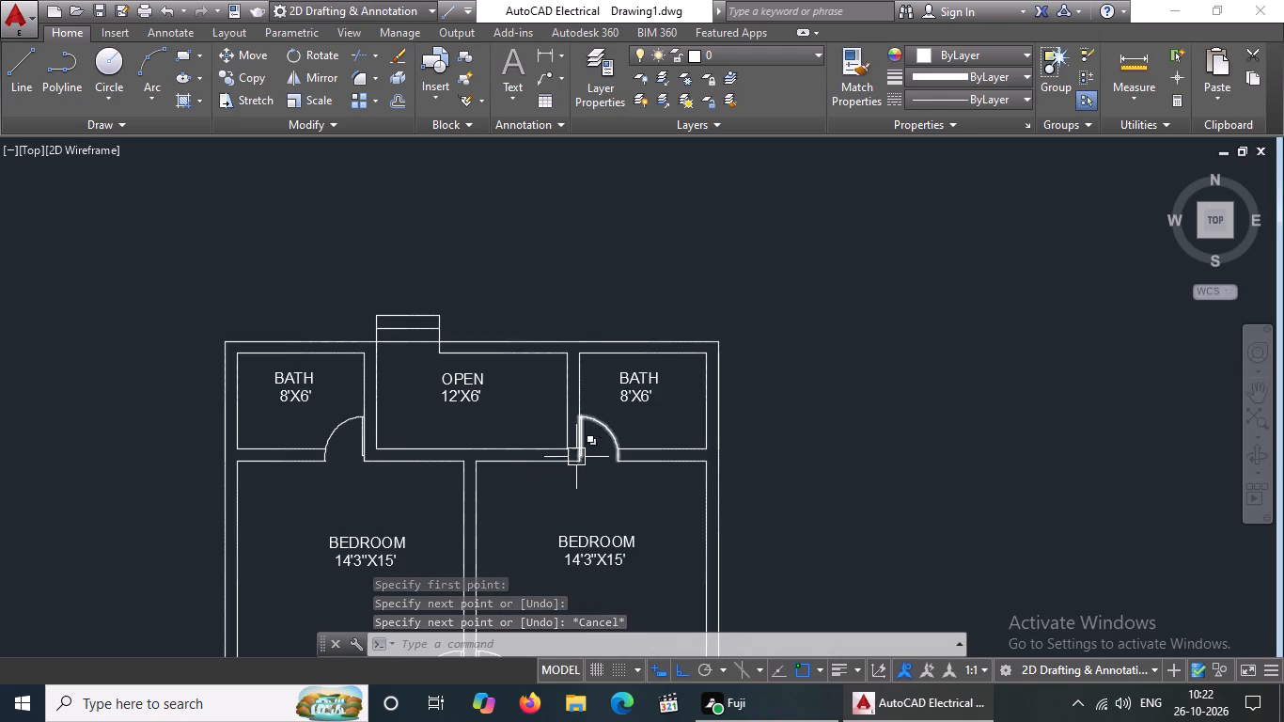
scroll(593, 446, "up", 2)
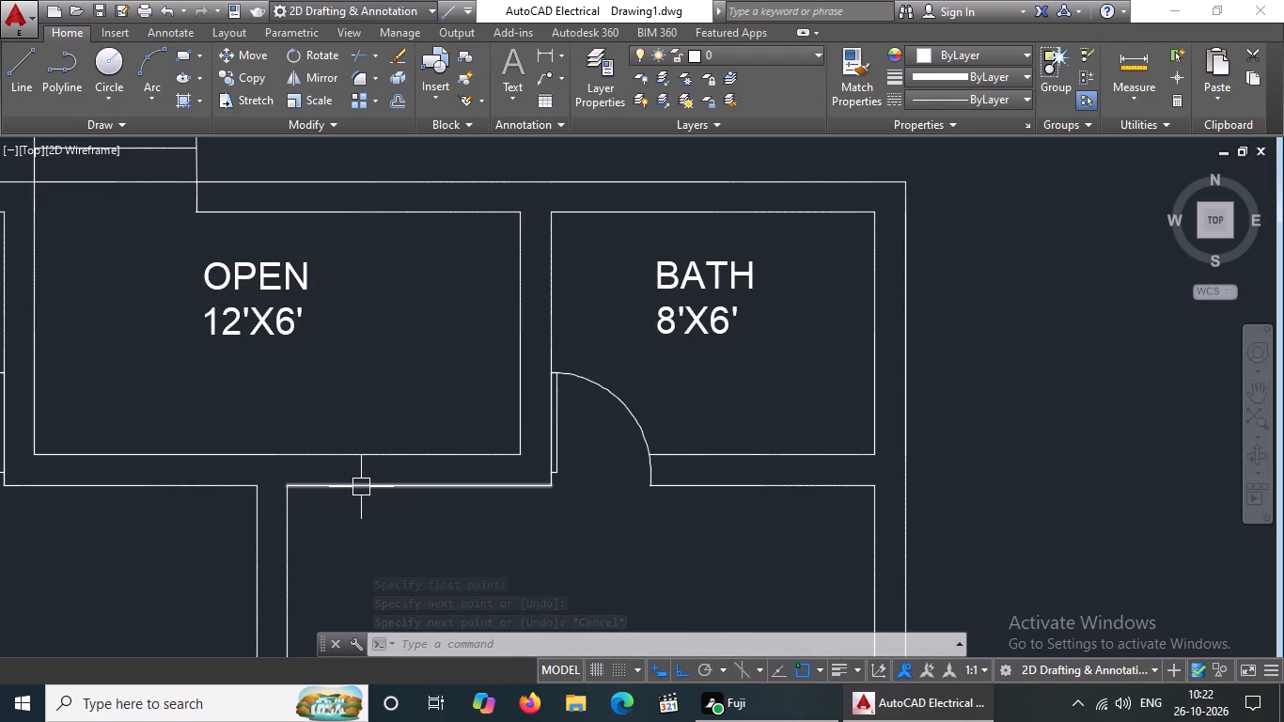
key("Escape")
type("EX")
key("space")
key("space")
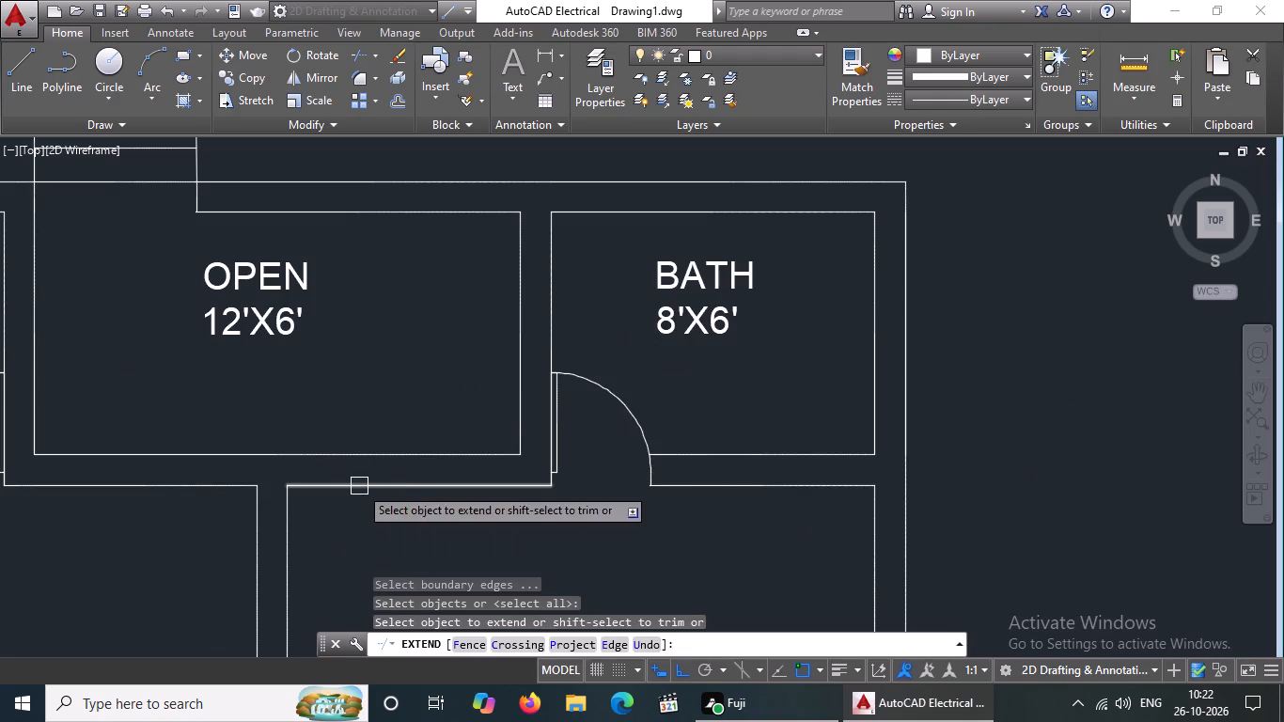
left_click(290, 509)
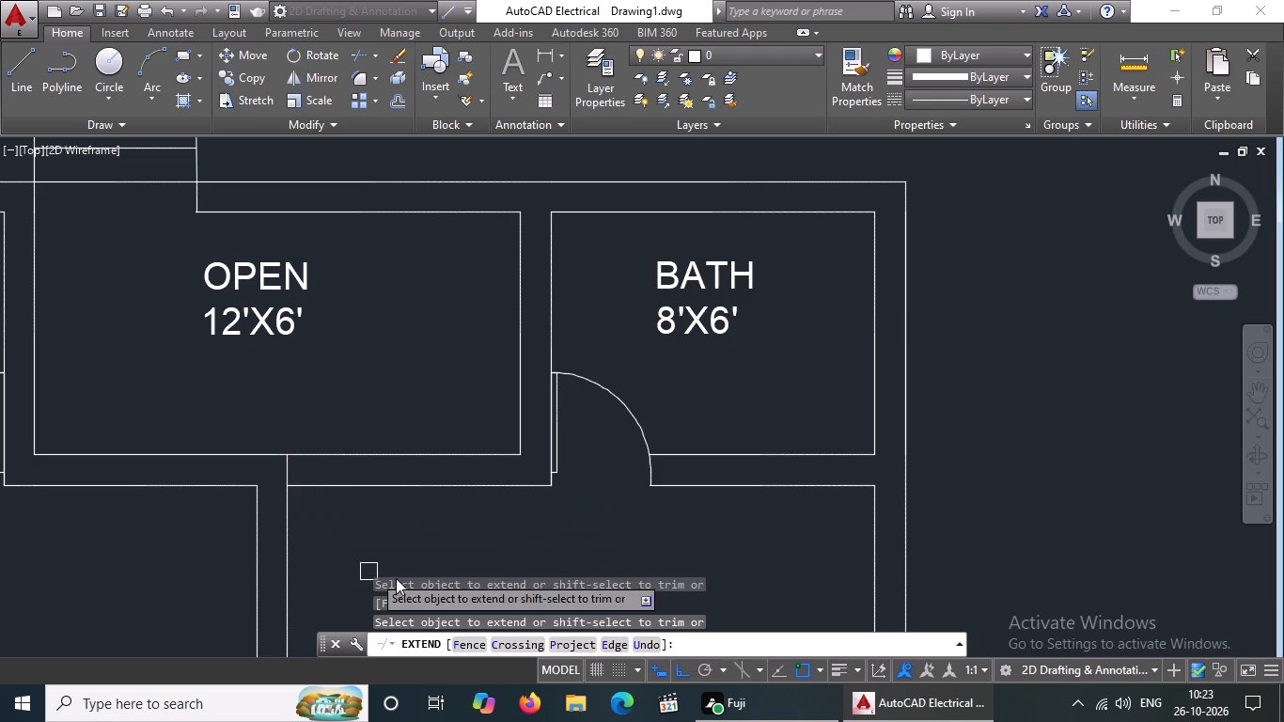
key("Escape")
Copy the right 8'X6' BATH's door from its lower hinge corner to the right BEDROOM's top-left inner corner.
left_click(590, 380)
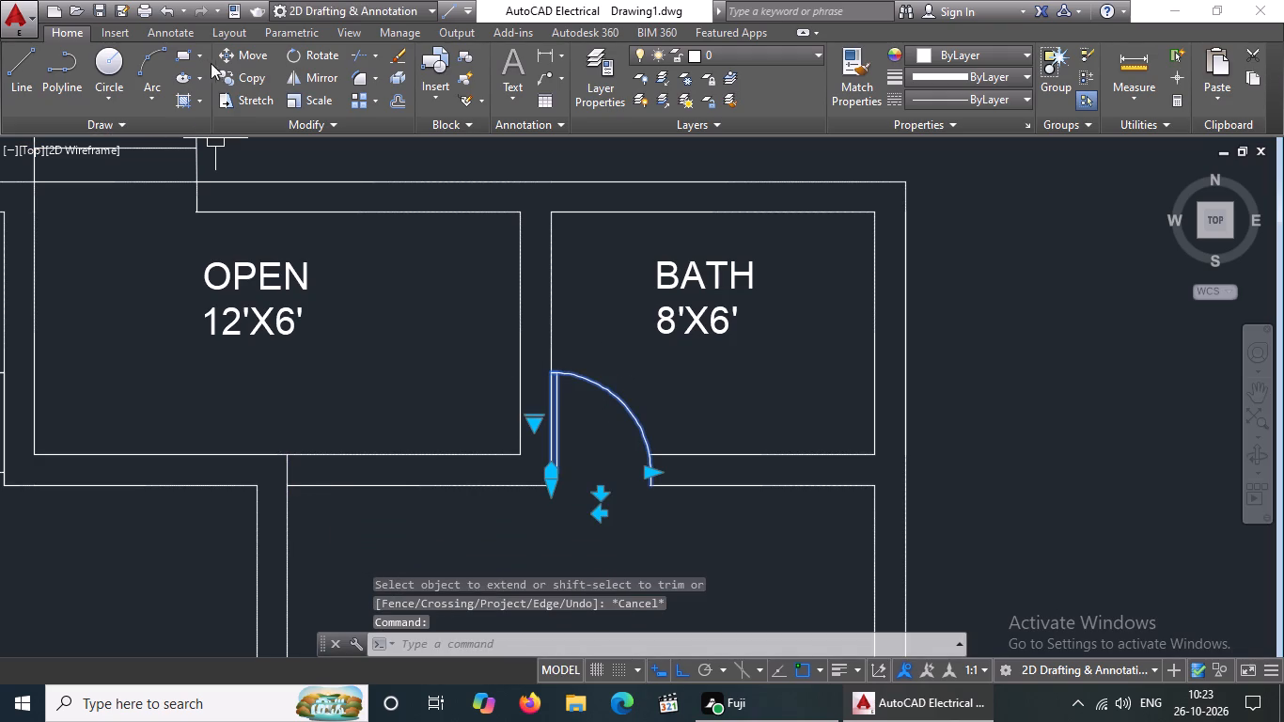
left_click(251, 78)
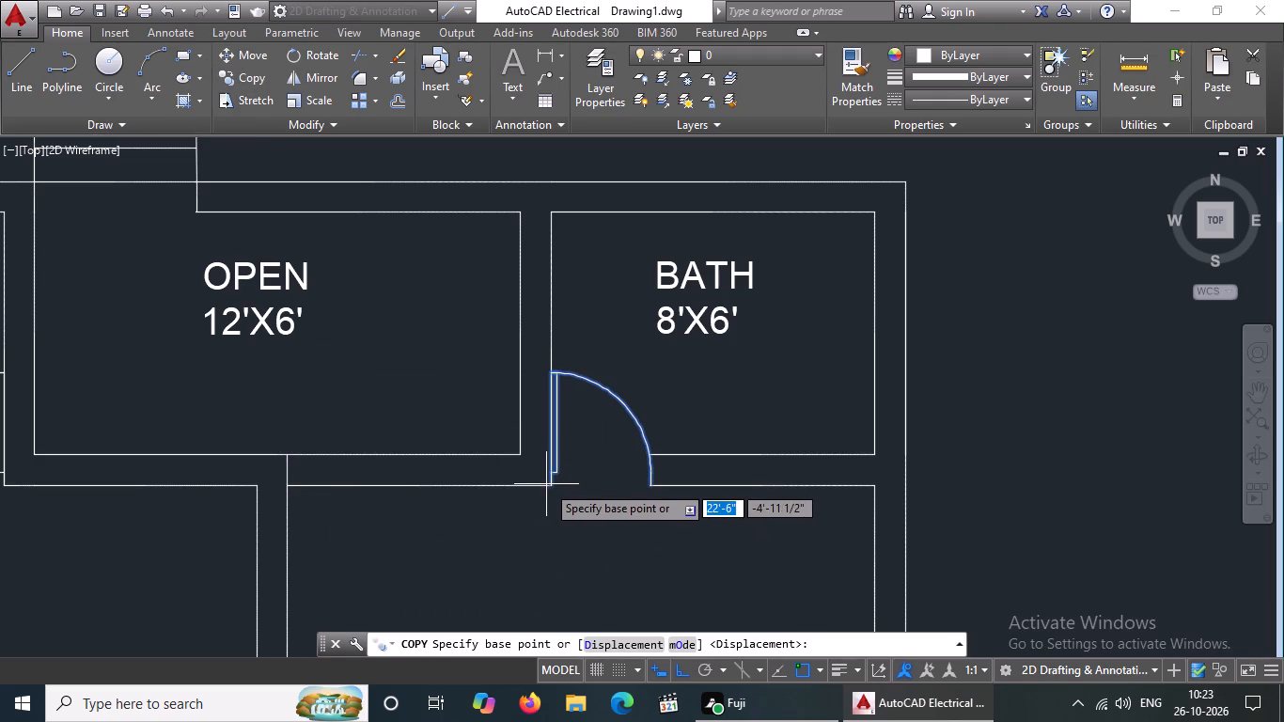
left_click(547, 487)
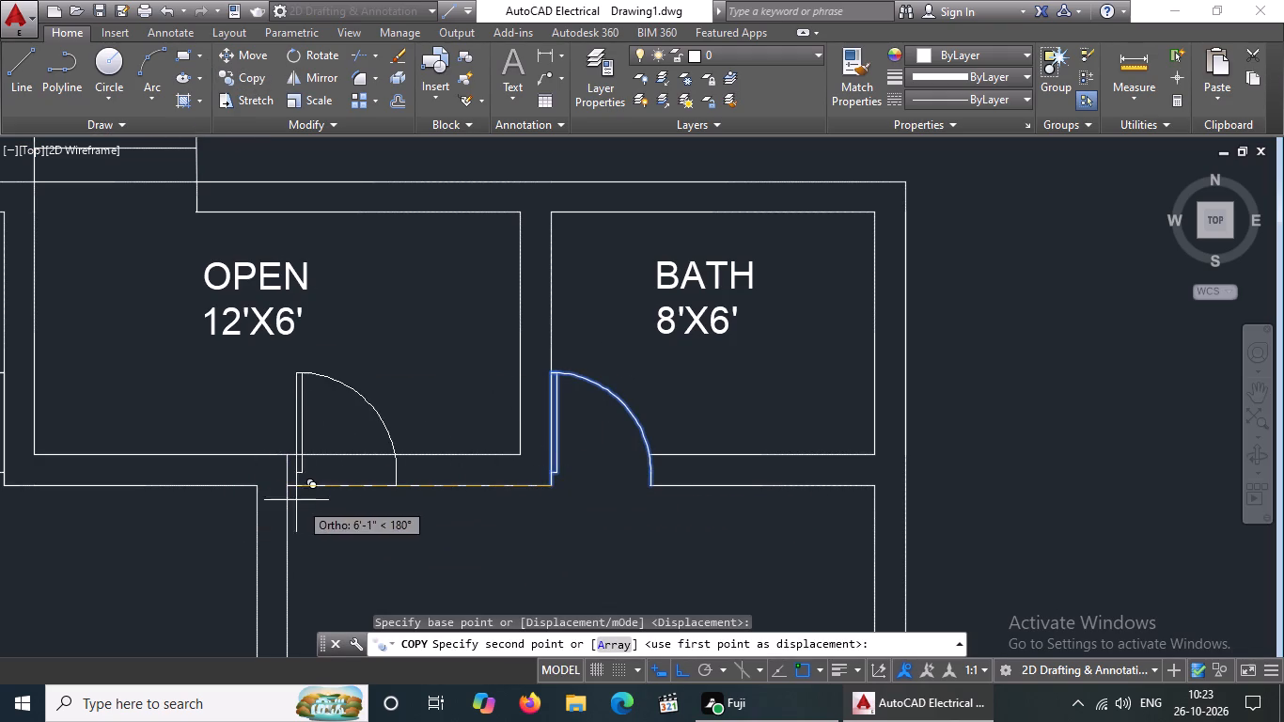
left_click(287, 483)
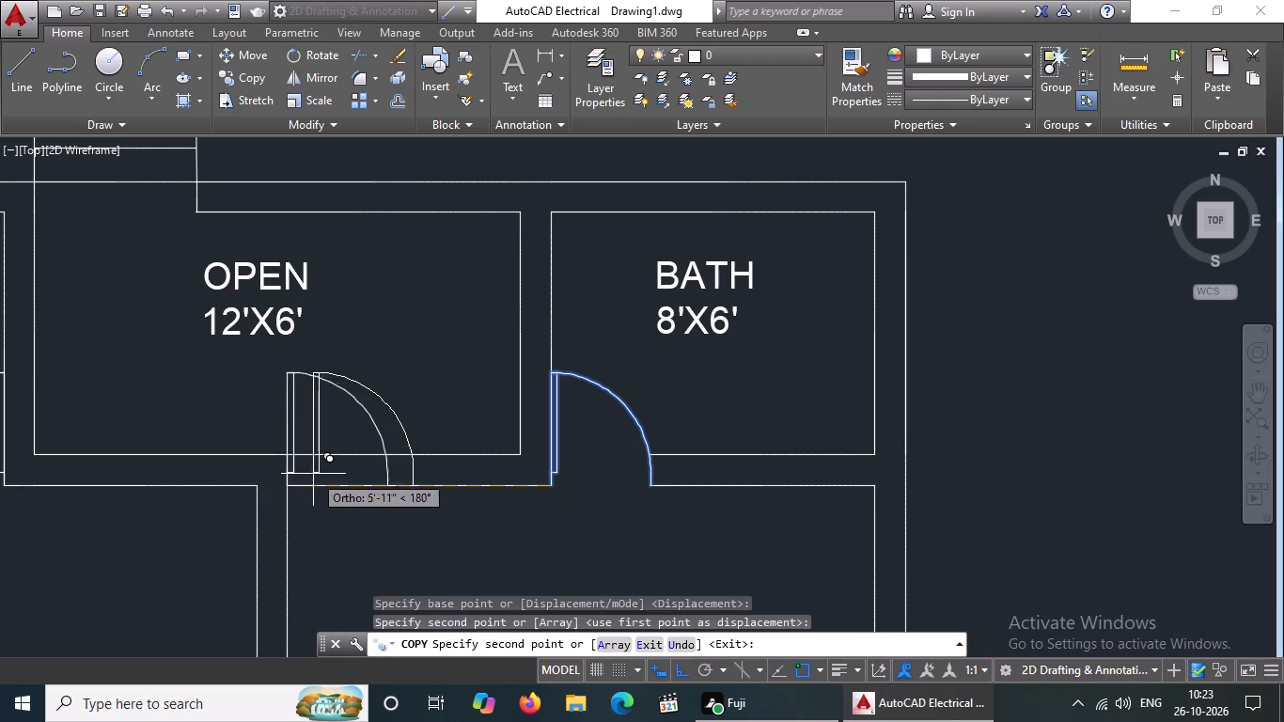
scroll(313, 474, "down", 3)
key("Escape")
Trim both wall lines across the copied door's opening between OPEN and the right BEDROOM, including the piece inside the door leaf.
scroll(305, 478, "up", 2)
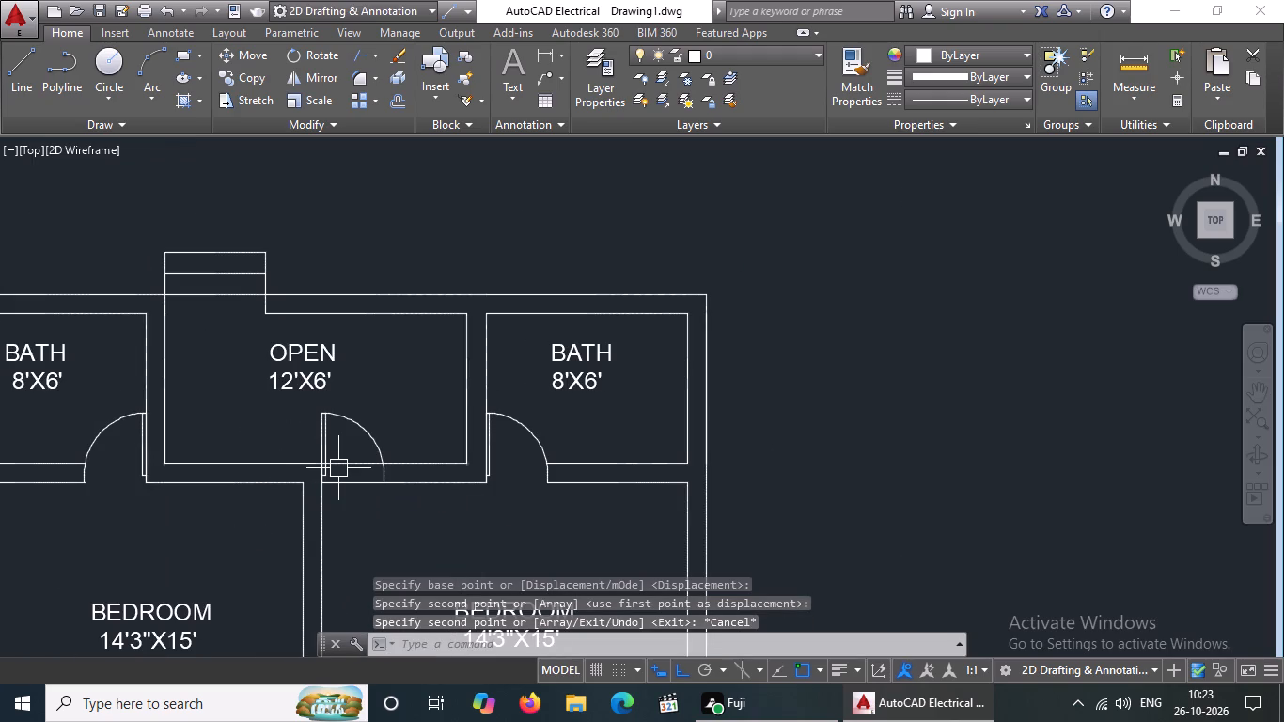
type("TR")
key("space")
key("space")
scroll(330, 470, "up", 7)
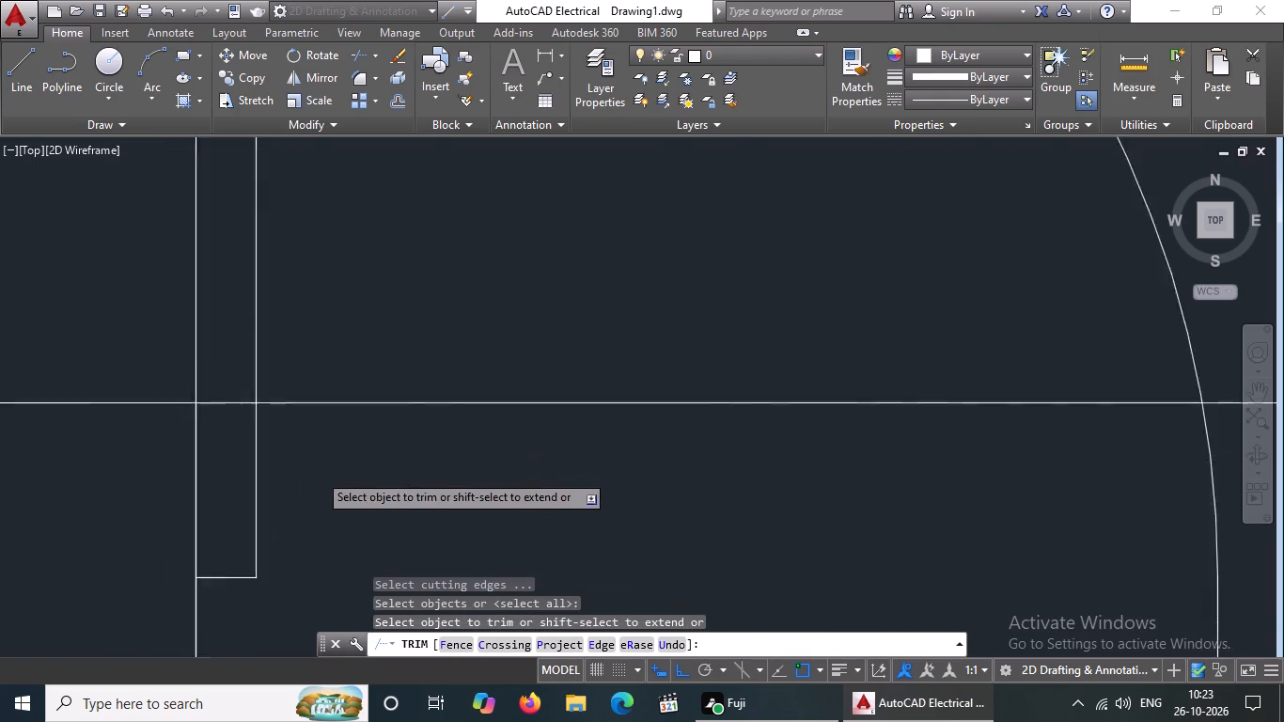
left_click_drag(194, 364, 208, 370)
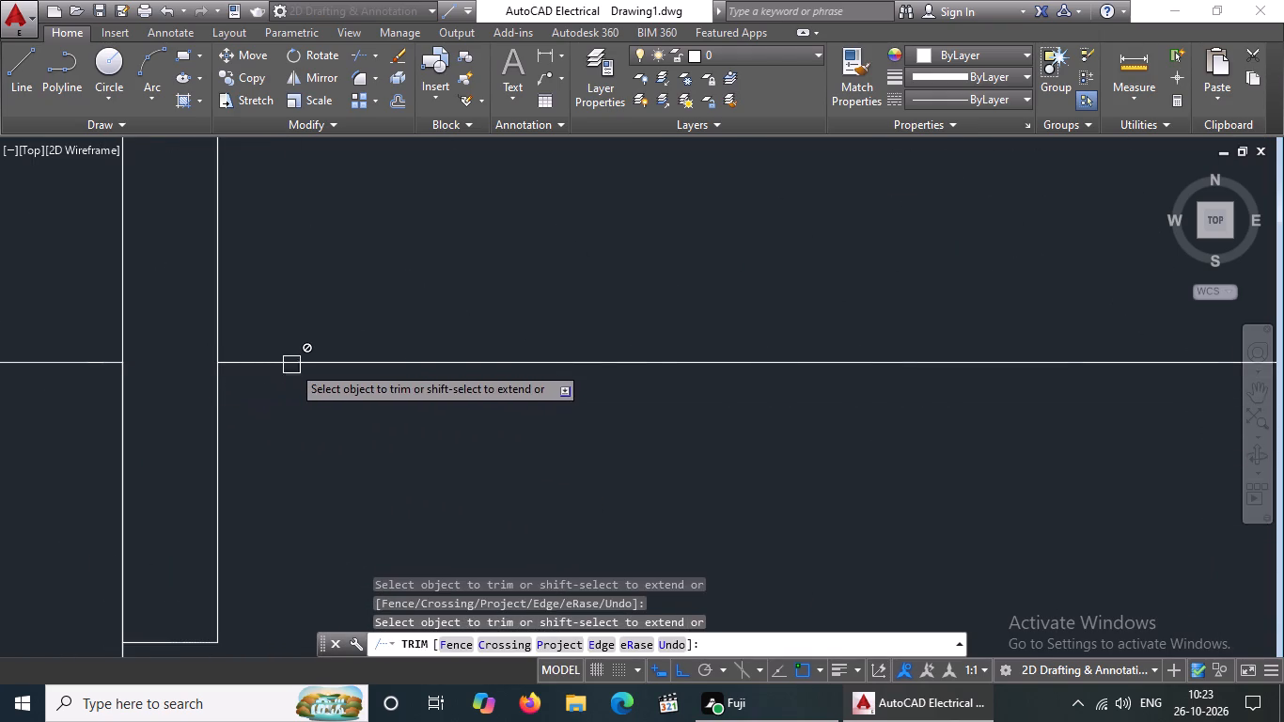
scroll(321, 359, "down", 3)
left_click_drag(376, 357, 387, 377)
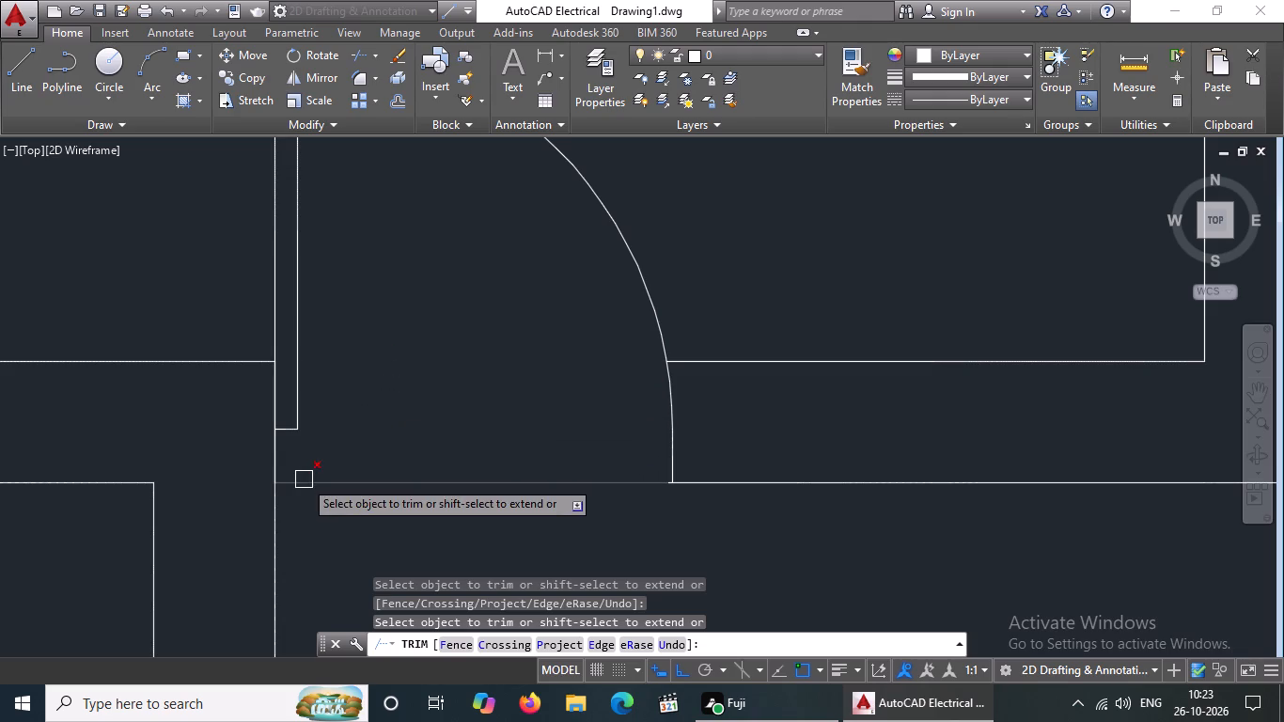
left_click(304, 479)
scroll(659, 490, "up", 2)
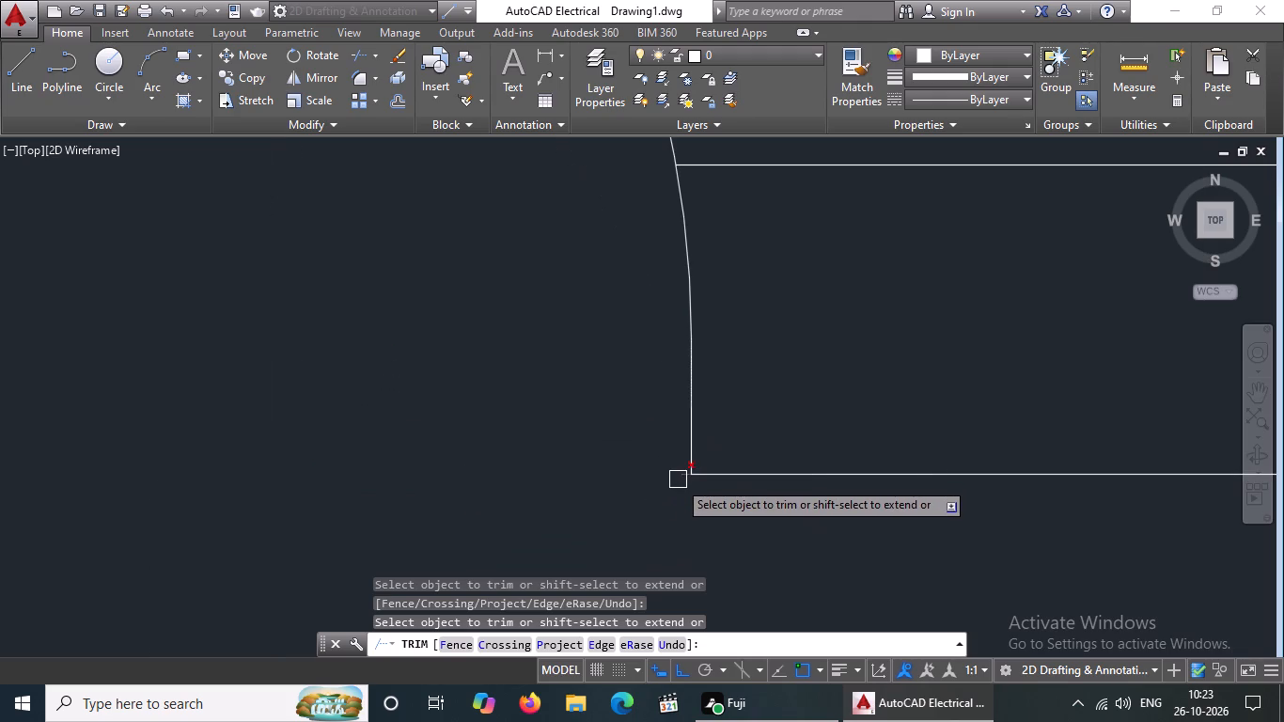
Trim the leftover wall line piece at the arc end of the copied door between OPEN and the right BEDROOM.
left_click(678, 480)
scroll(603, 476, "down", 6)
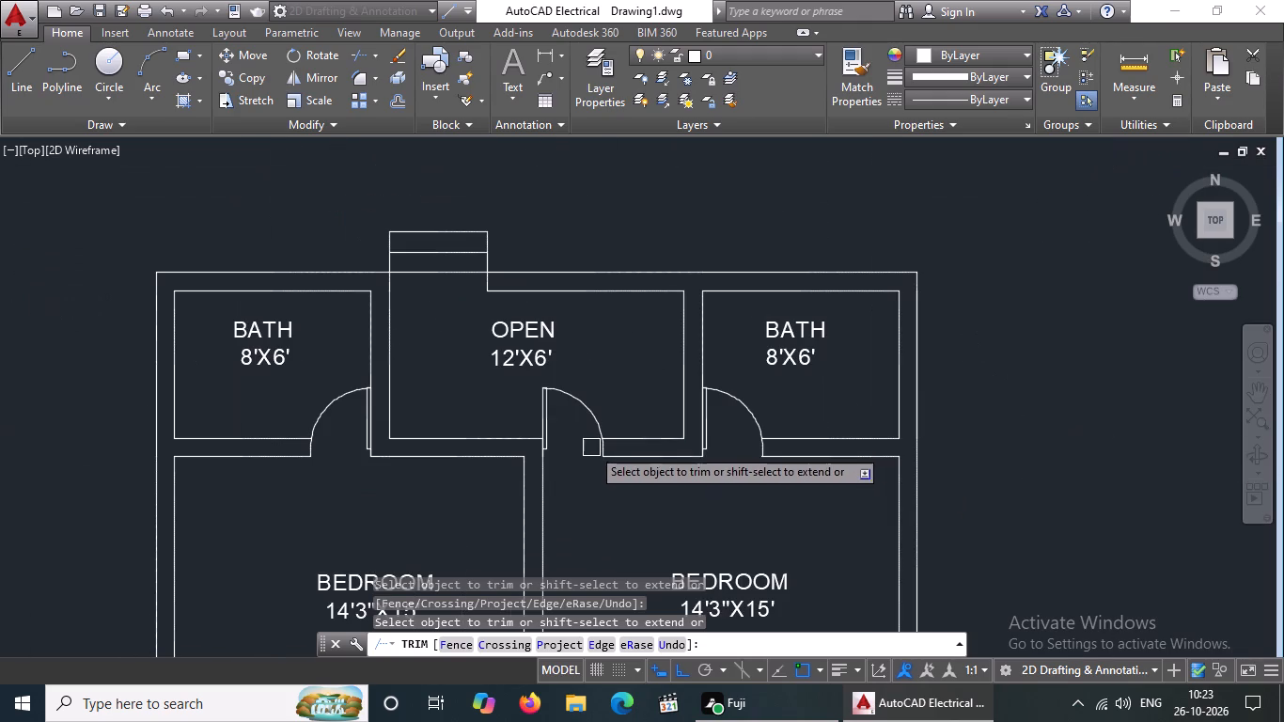
key("Escape")
Draw a horizontal centre line about 9' long from the CAR PORCH stair's horizontal flight end midpoint into the corner landing.
scroll(505, 381, "down", 1)
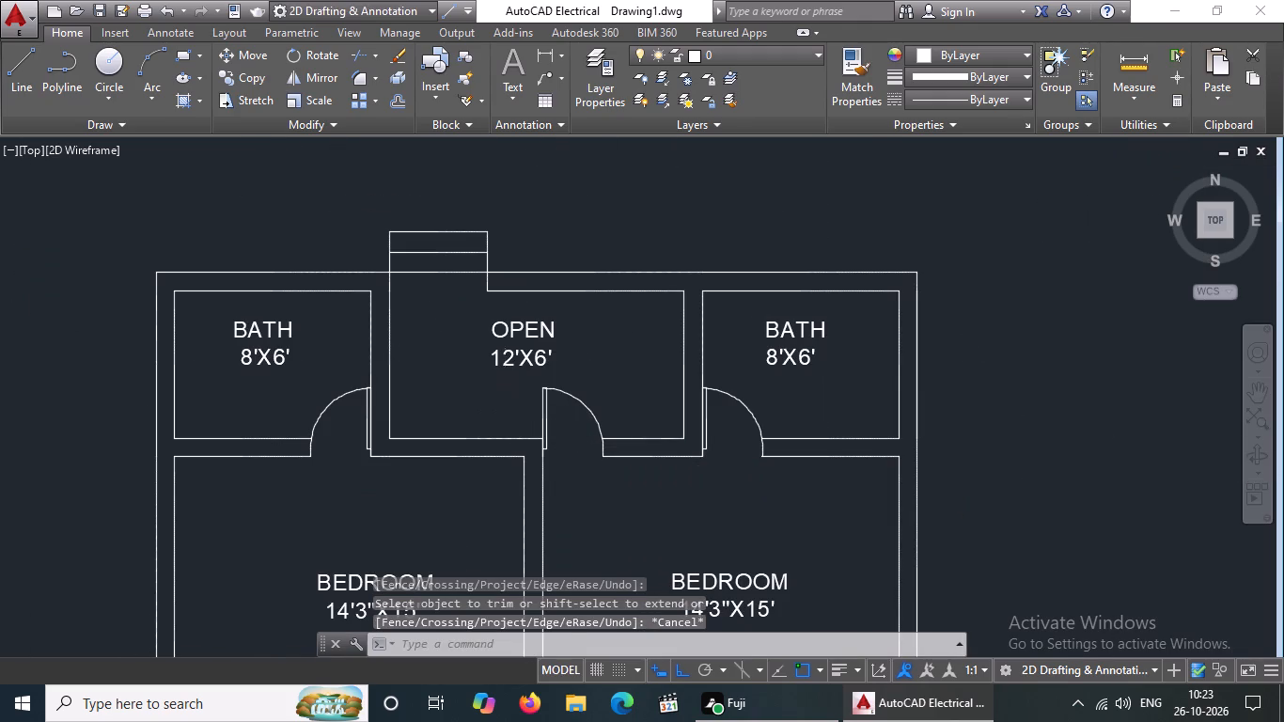
scroll(505, 381, "down", 2)
middle_click_drag(516, 437, 542, 353)
middle_click_drag(555, 512, 578, 369)
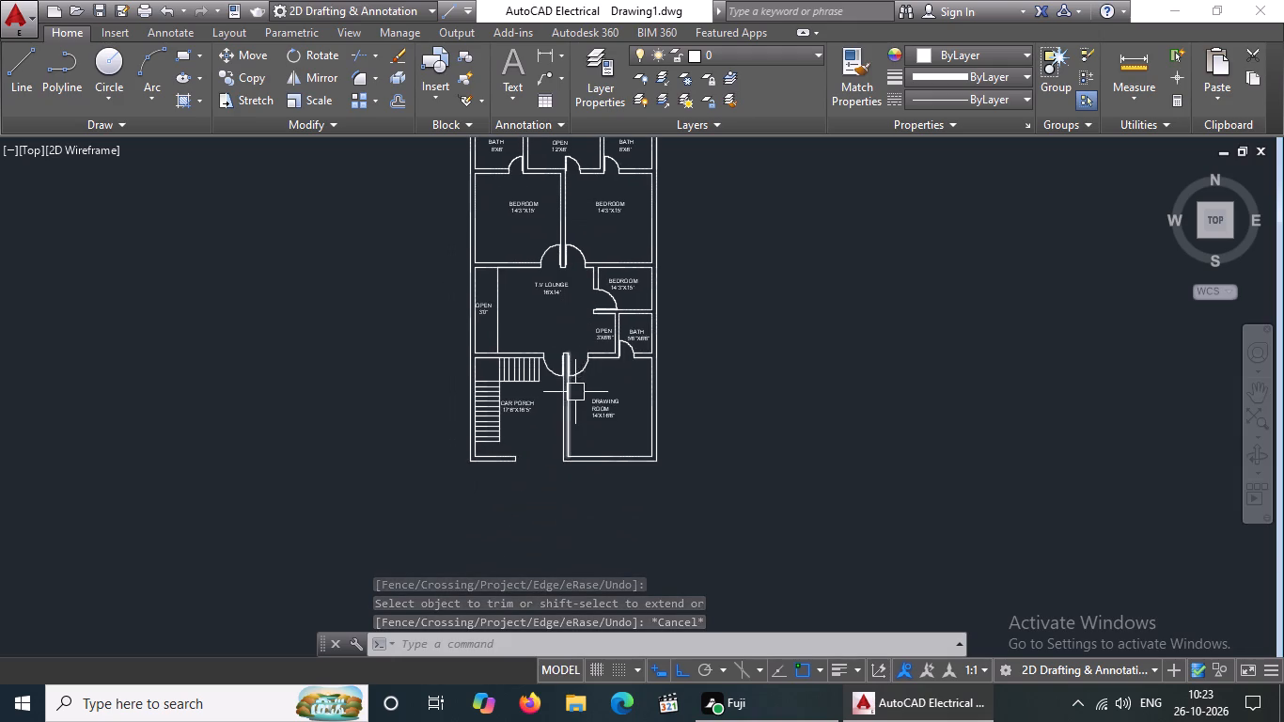
scroll(569, 394, "up", 2)
key("Escape")
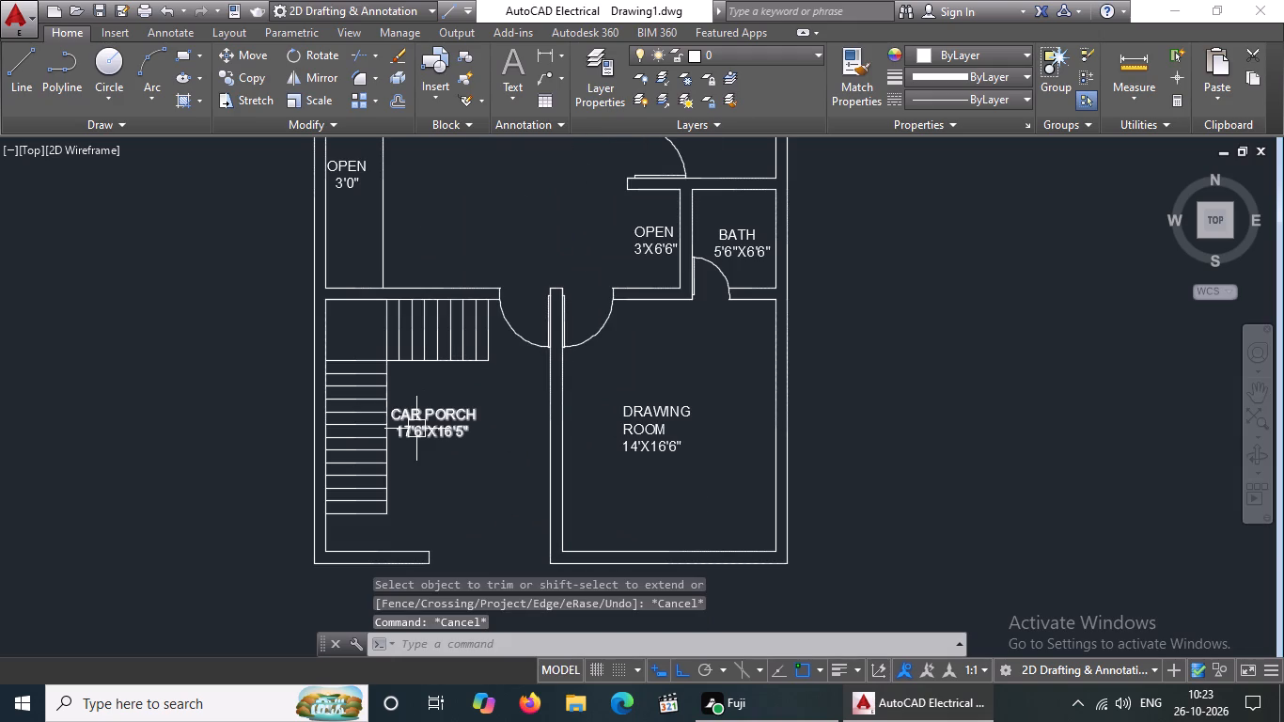
key("l")
key("Return")
scroll(465, 326, "up", 2)
left_click(514, 337)
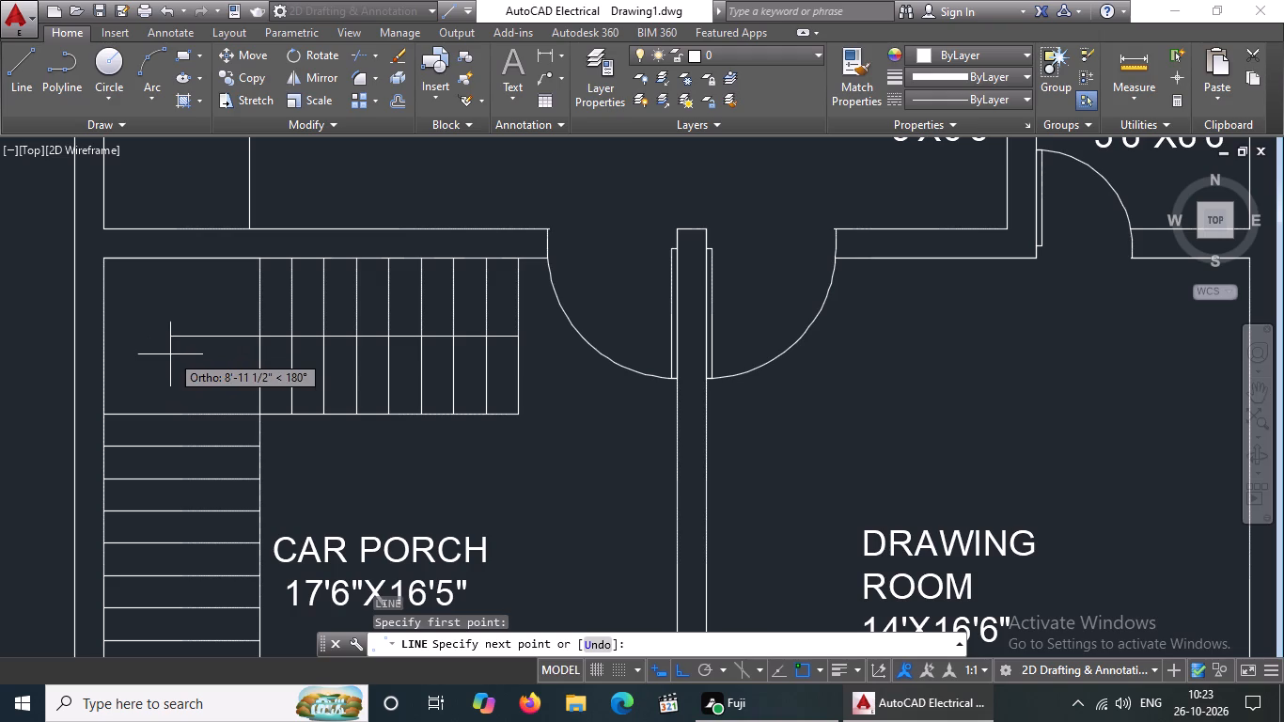
left_click(169, 340)
key("Escape")
scroll(173, 425, "down", 3)
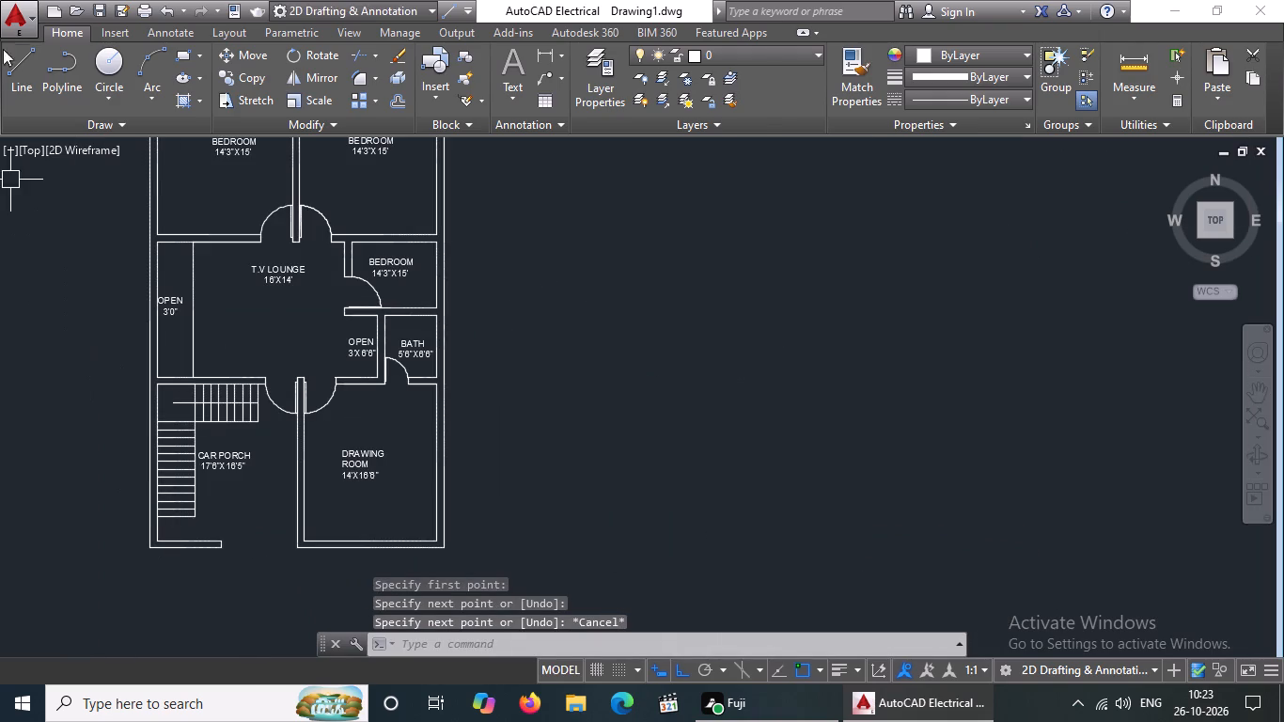
Draw a vertical centre line from the midpoint of the vertical flight's lowest tread line up past the horizontal centre line.
key("l")
key("Return")
scroll(160, 519, "up", 3)
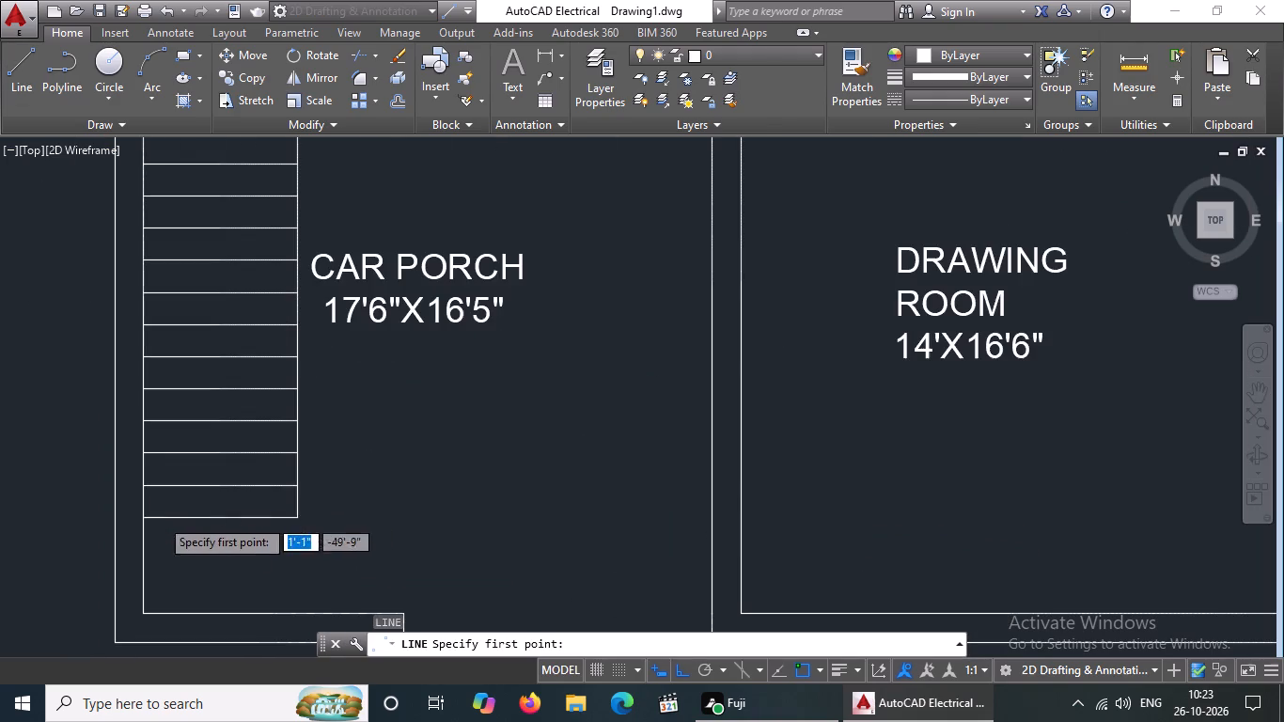
left_click(217, 518)
scroll(227, 357, "down", 3)
scroll(230, 284, "up", 2)
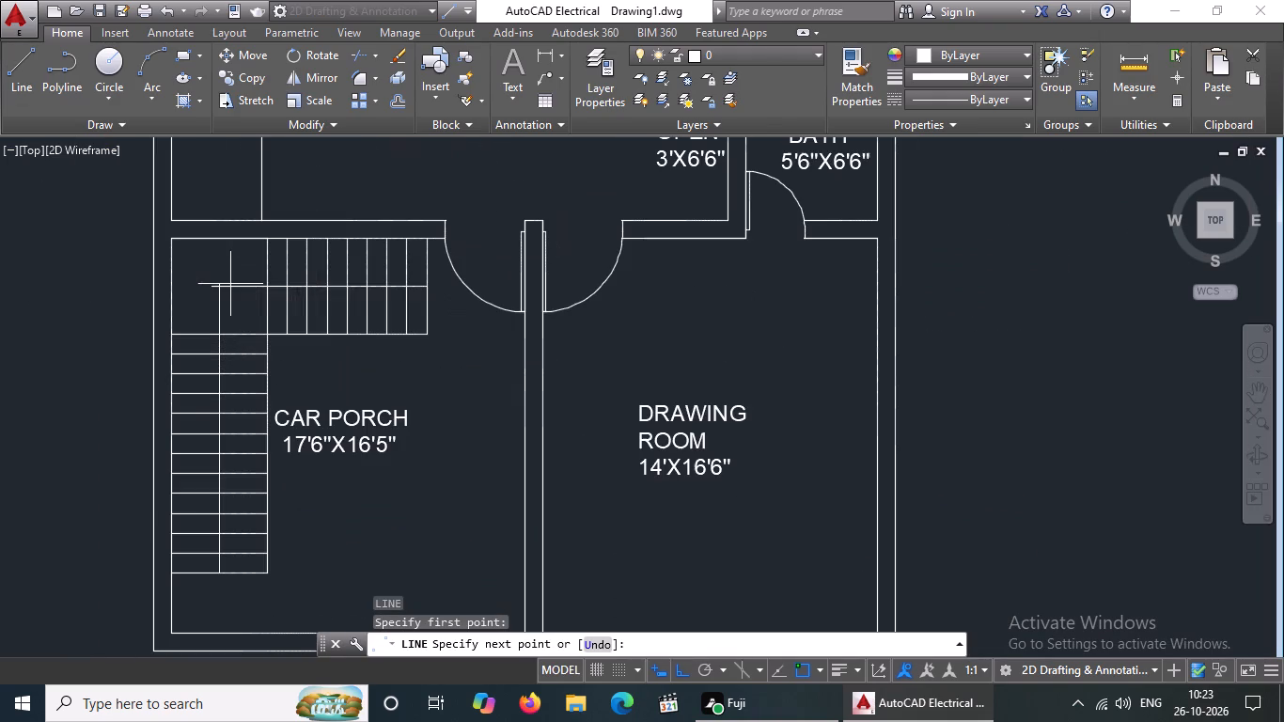
left_click(224, 275)
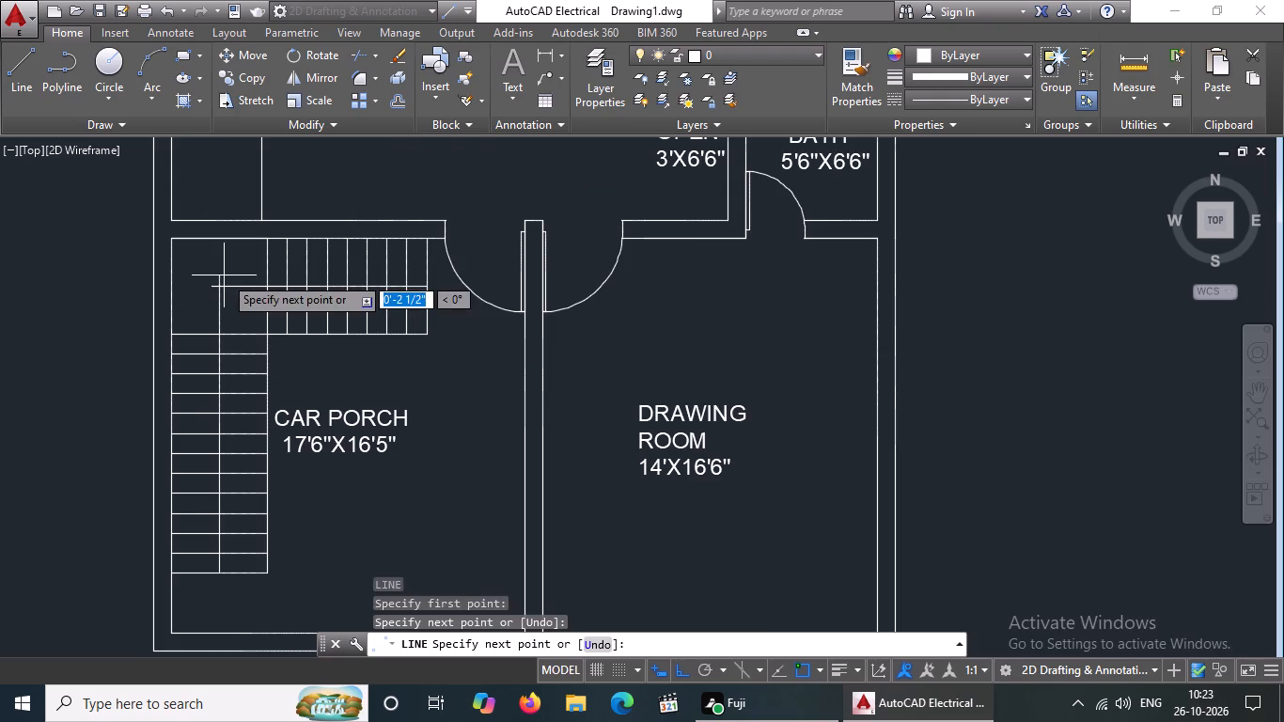
key("Escape")
Trim both overhanging centre line ends where they cross on the stair landing to leave a clean corner.
scroll(219, 295, "up", 2)
type("TR")
key("space")
key("space")
scroll(202, 274, "up", 2)
left_click(202, 273)
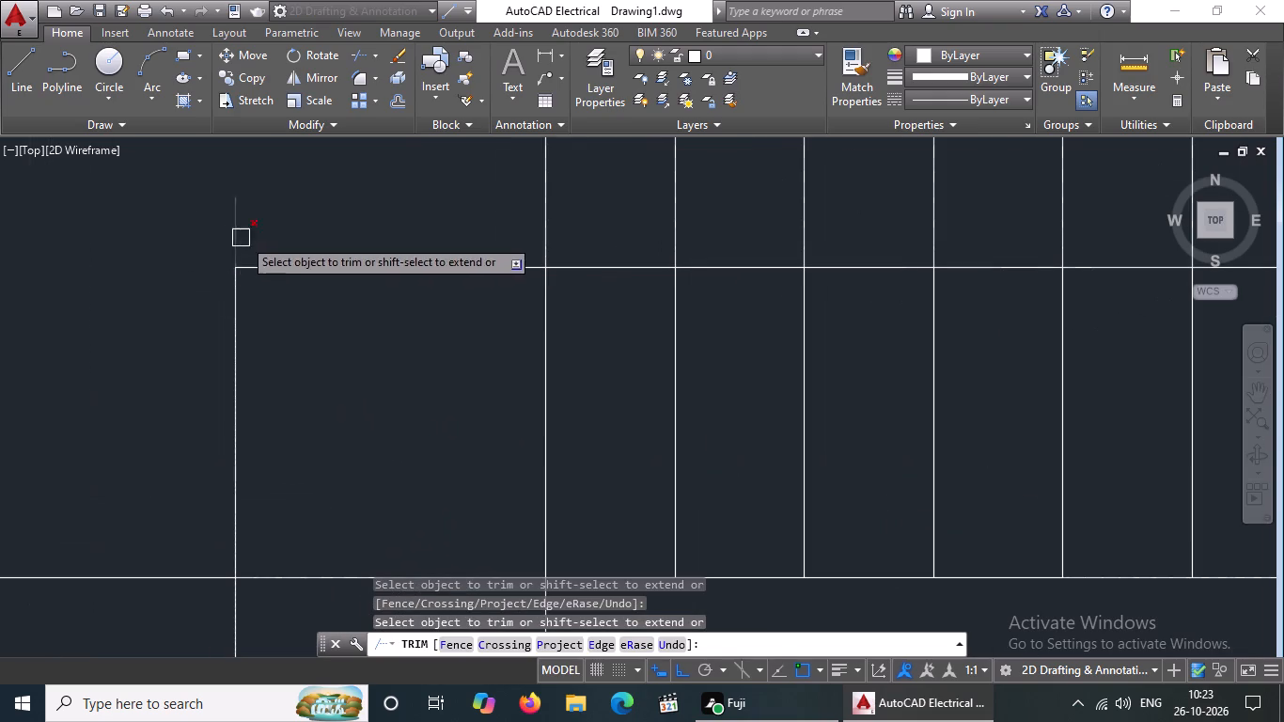
left_click(235, 252)
scroll(238, 301, "down", 4)
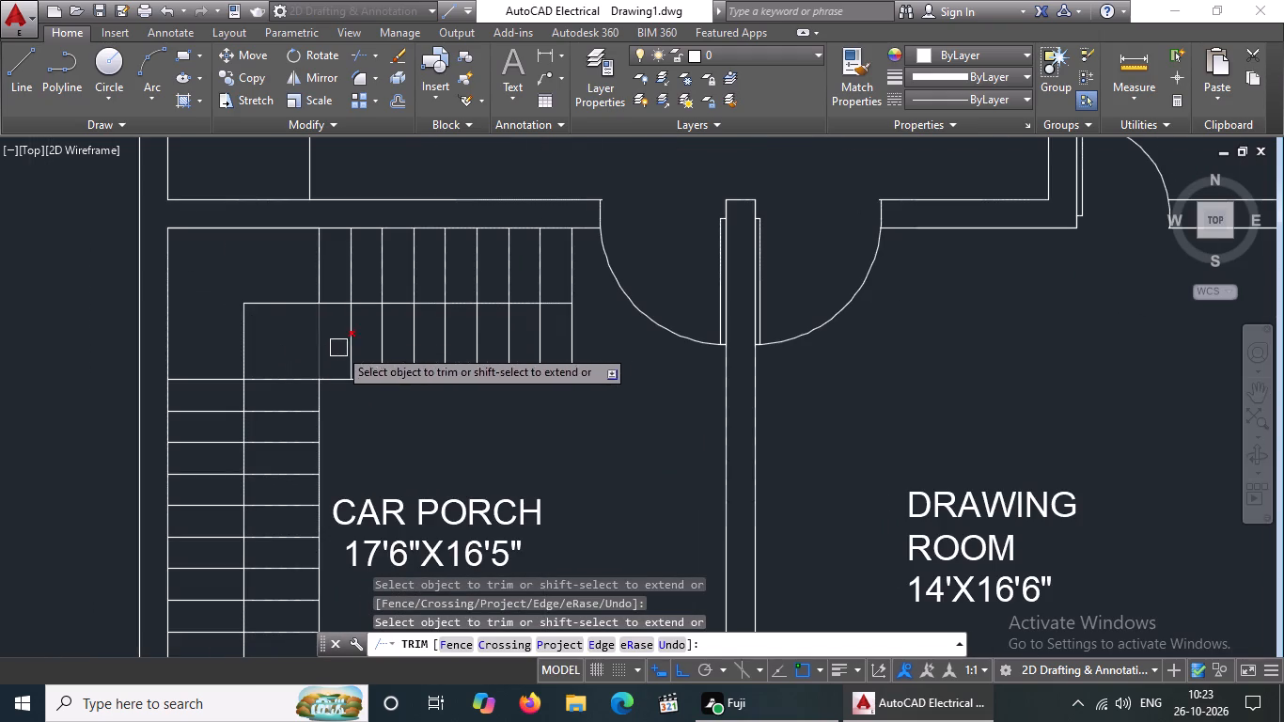
scroll(401, 417, "down", 1)
key("Escape")
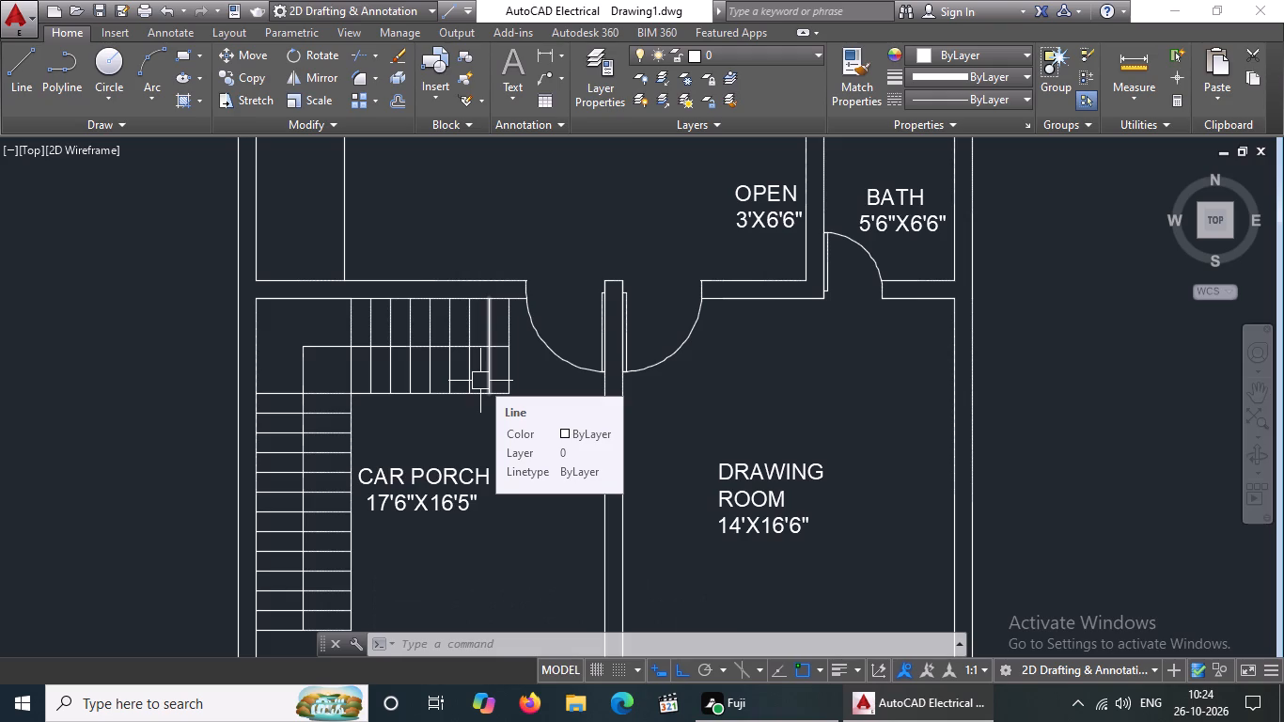
key("Escape")
With Ortho off, draw an arrowhead line about 1'-0" long at about 152° from the horizontal centre line's outer end.
key("l")
key("Return")
scroll(504, 345, "up", 1)
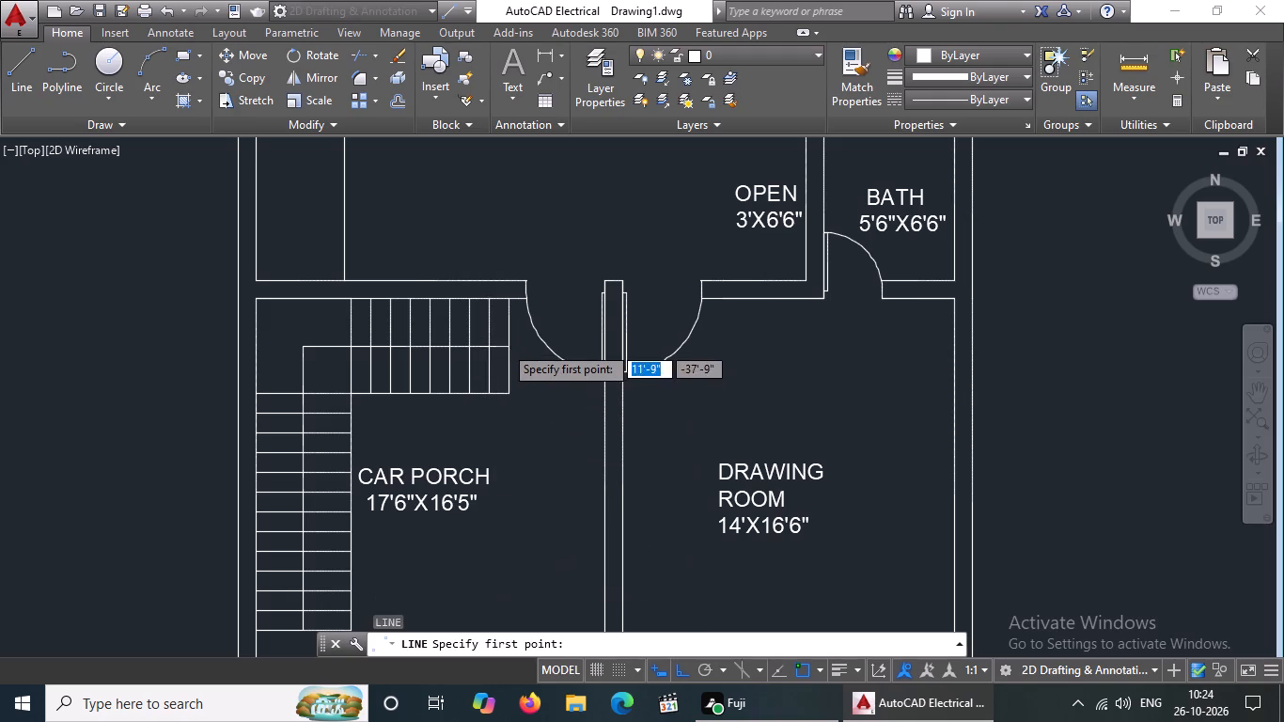
scroll(504, 345, "up", 2)
left_click(516, 341)
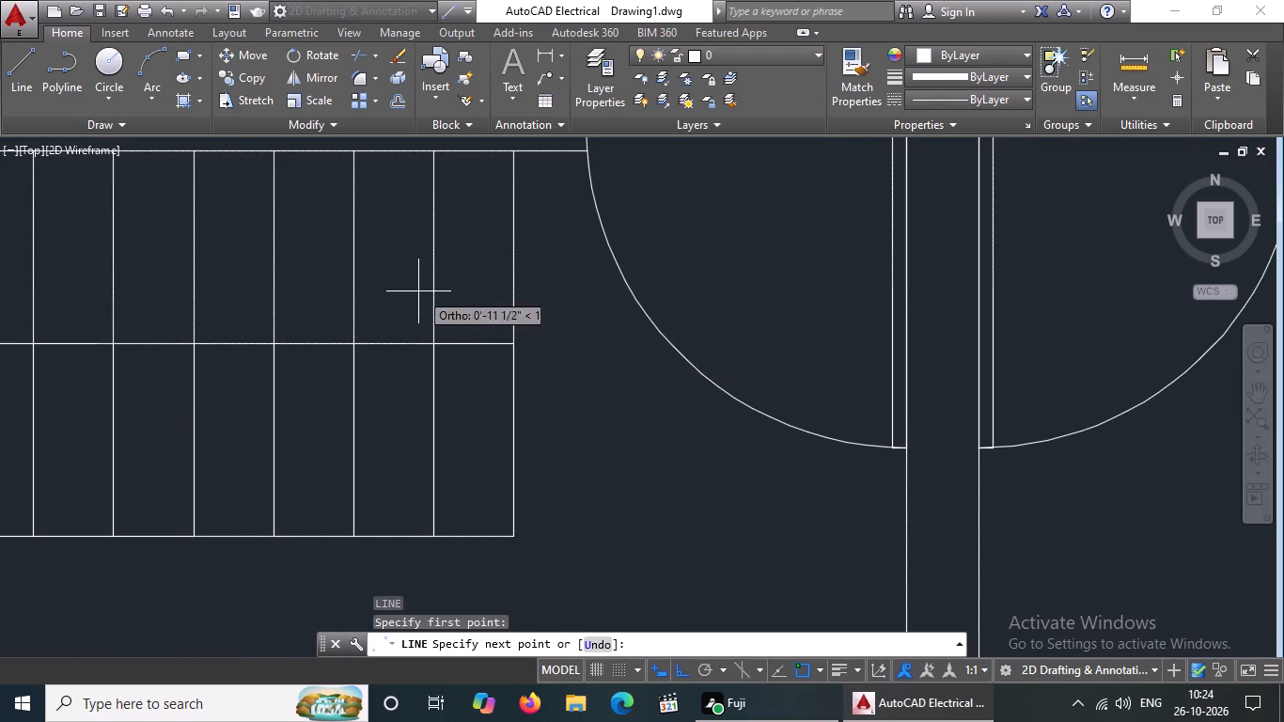
left_click(684, 669)
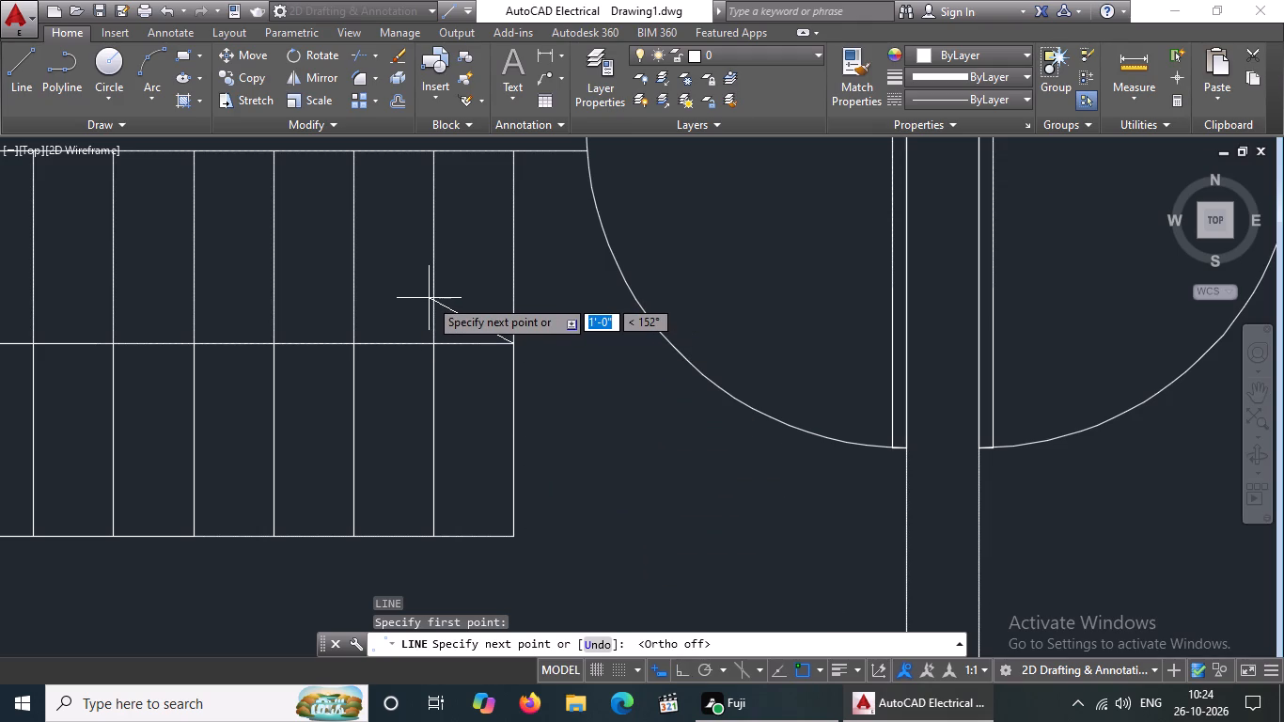
left_click(429, 298)
key("Escape")
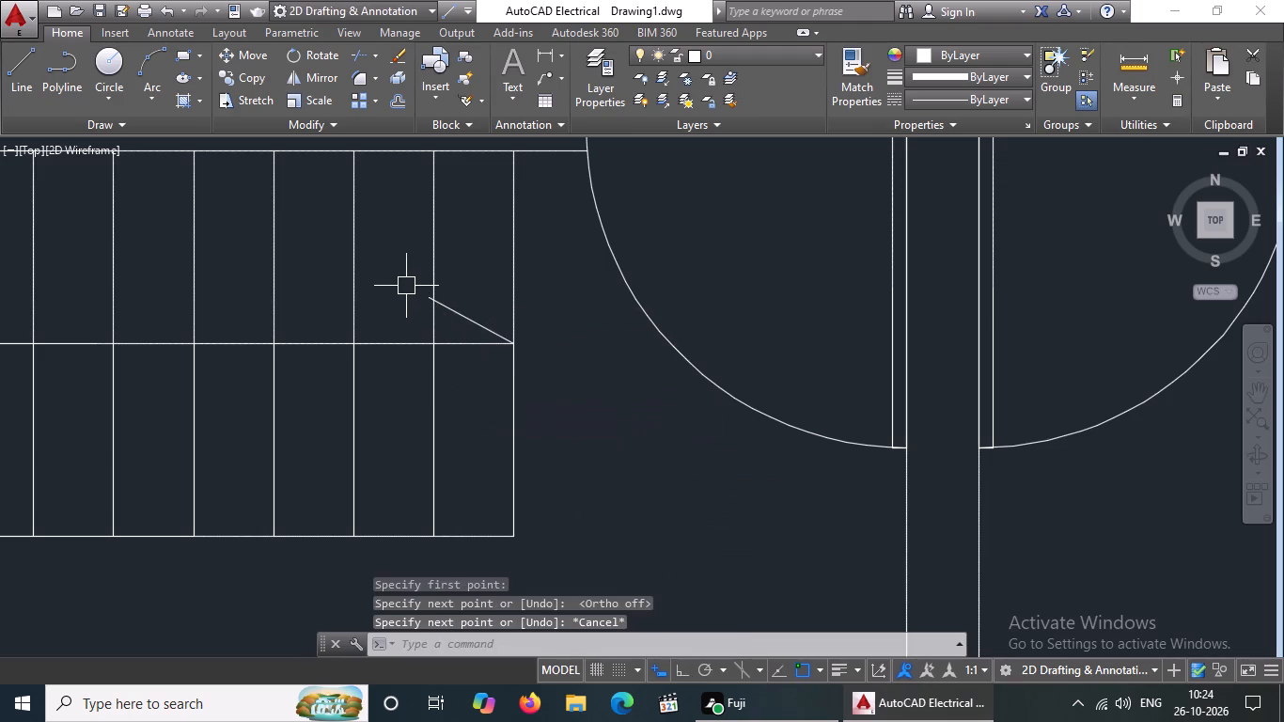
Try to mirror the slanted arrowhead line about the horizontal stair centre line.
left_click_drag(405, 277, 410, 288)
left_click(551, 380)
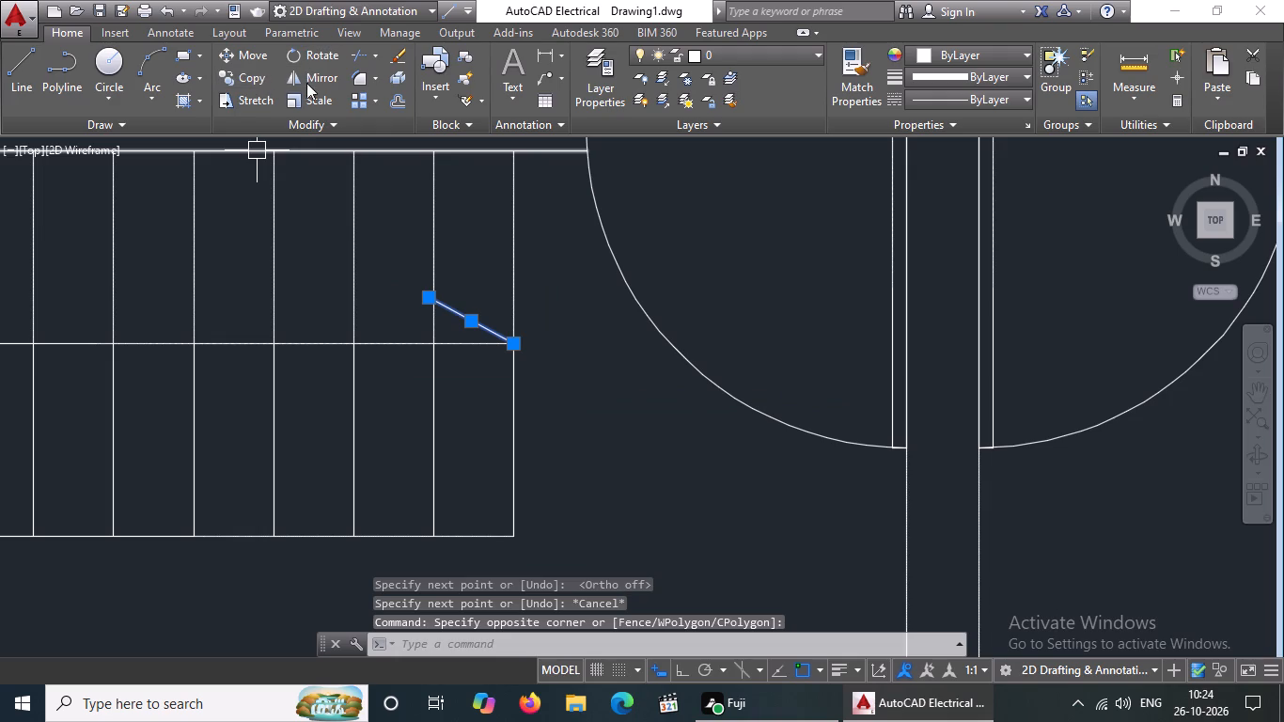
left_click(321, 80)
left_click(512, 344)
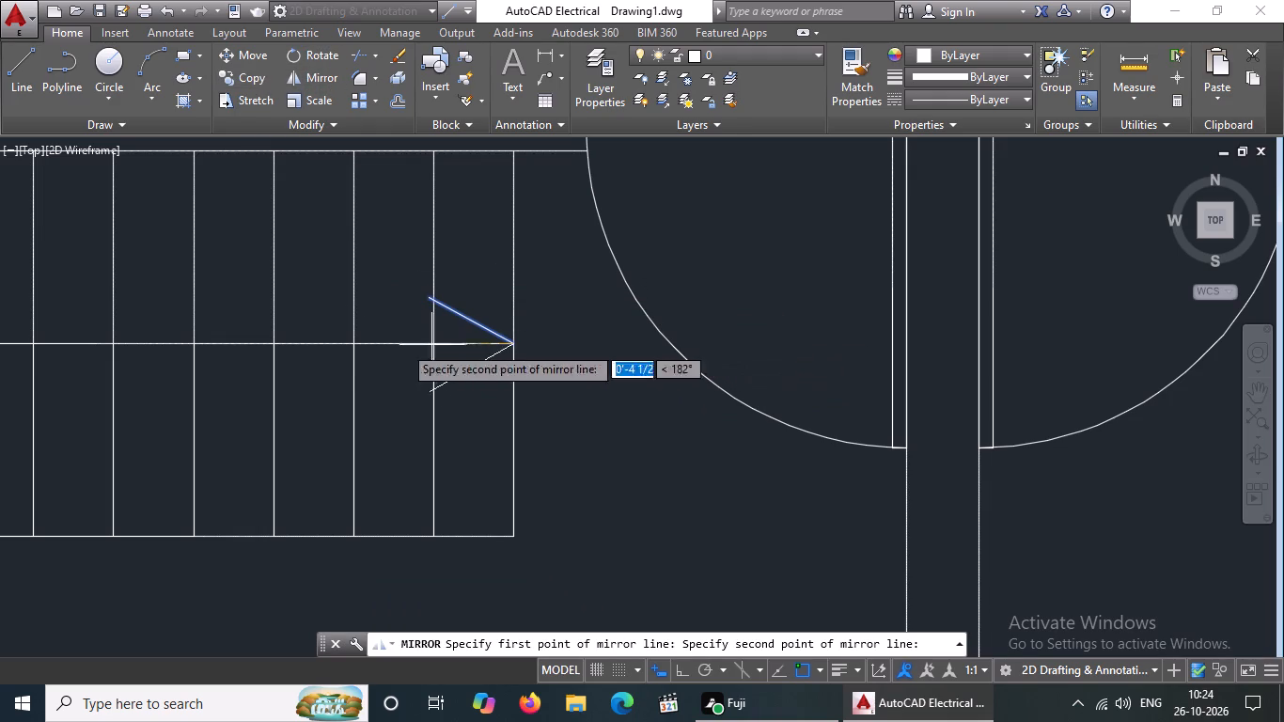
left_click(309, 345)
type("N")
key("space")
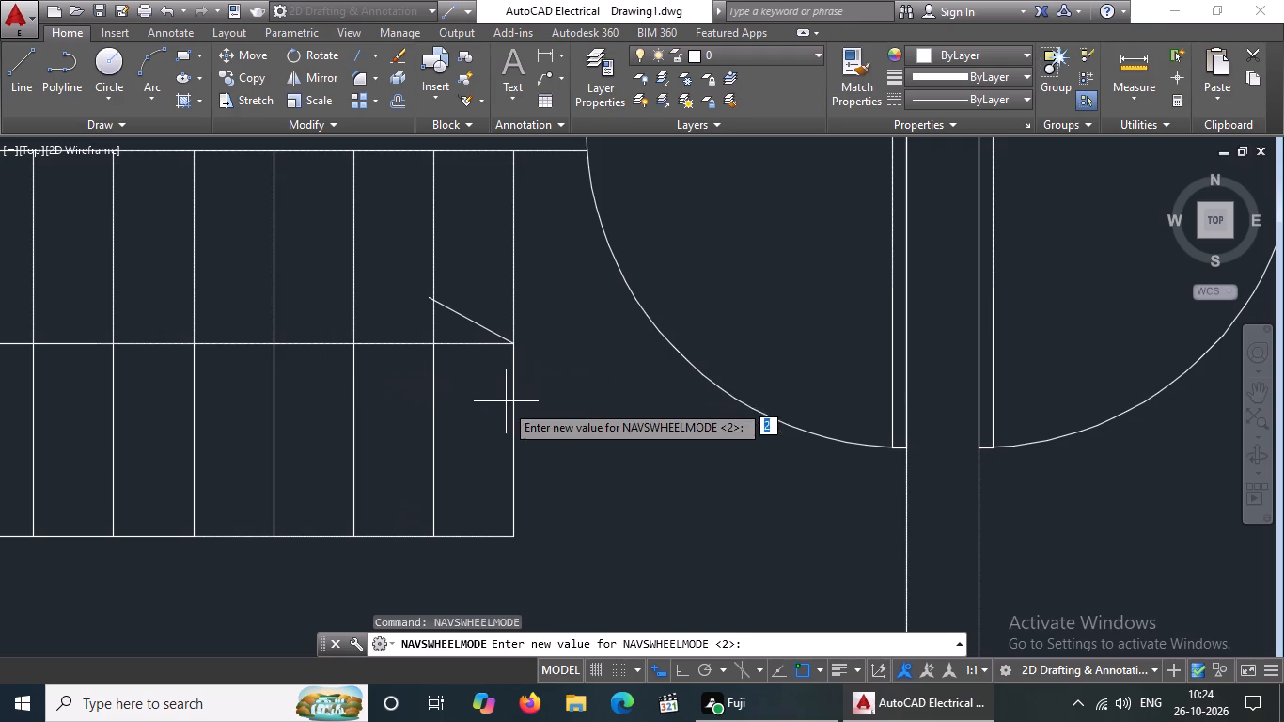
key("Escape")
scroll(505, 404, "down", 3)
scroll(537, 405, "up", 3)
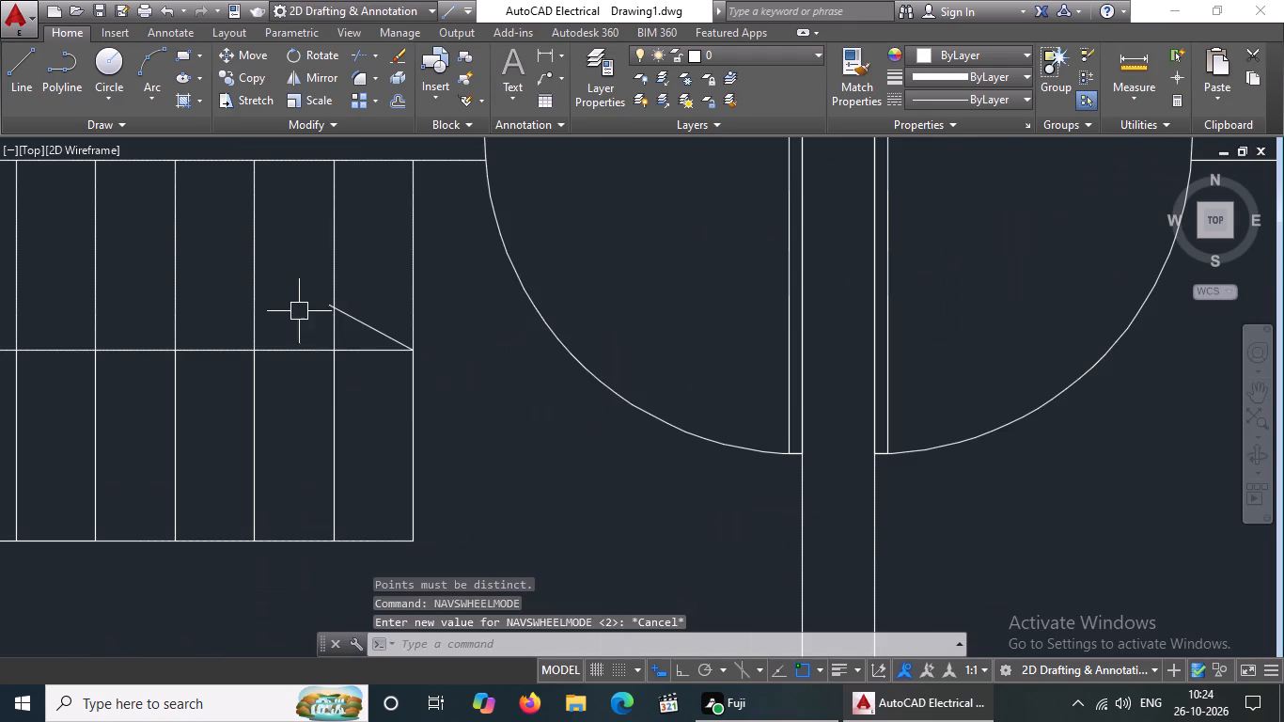
Mirror the slanted arrowhead line about the horizontal stair centre line, keeping the original line.
left_click_drag(294, 285, 327, 313)
left_click(467, 377)
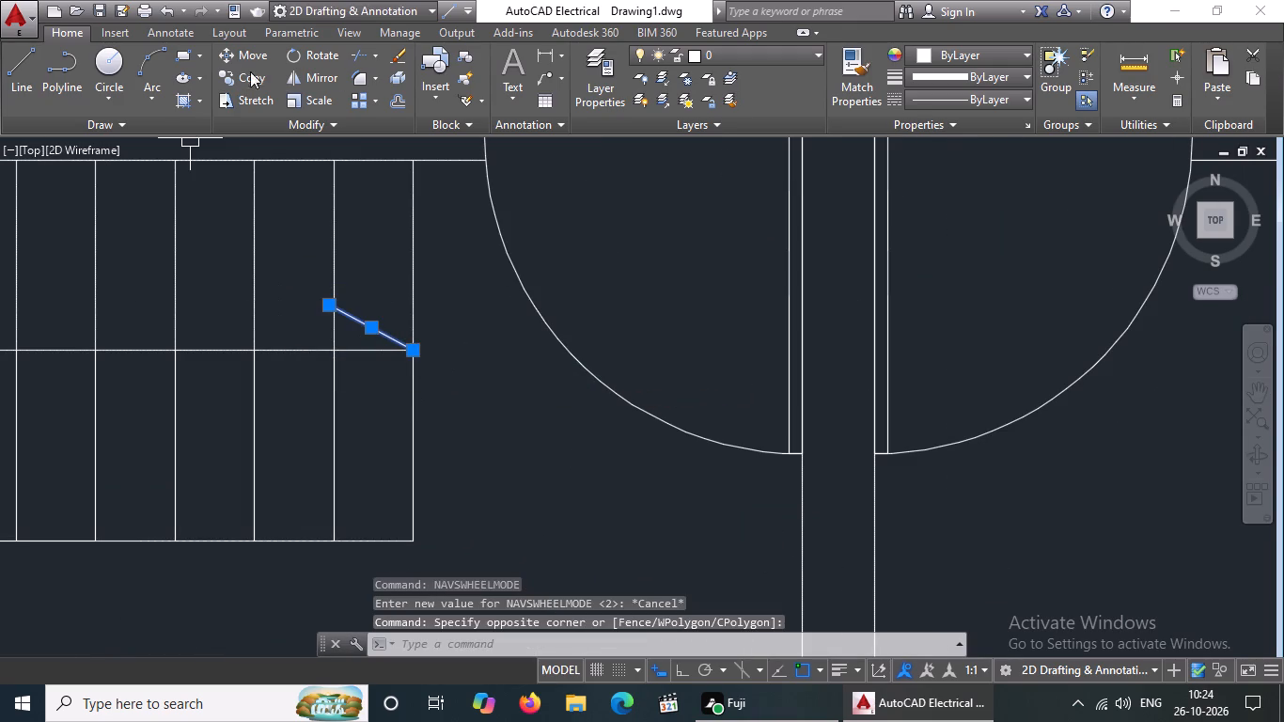
left_click(309, 78)
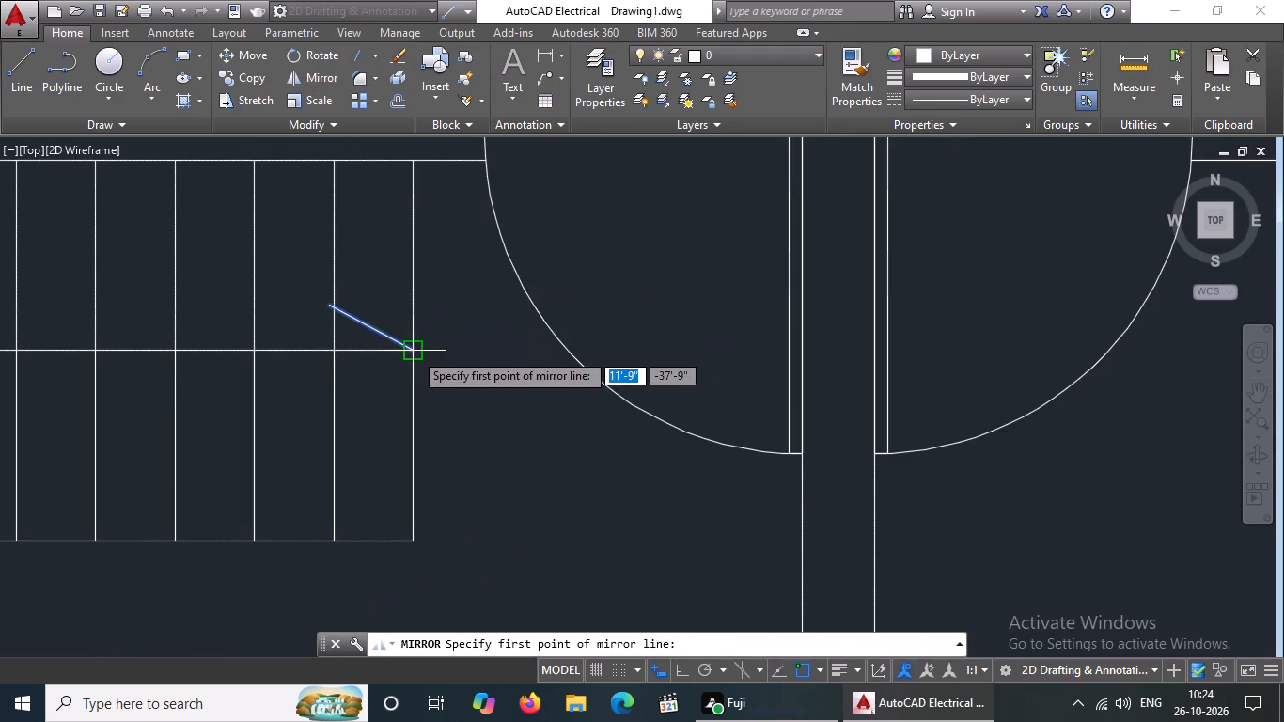
left_click(415, 351)
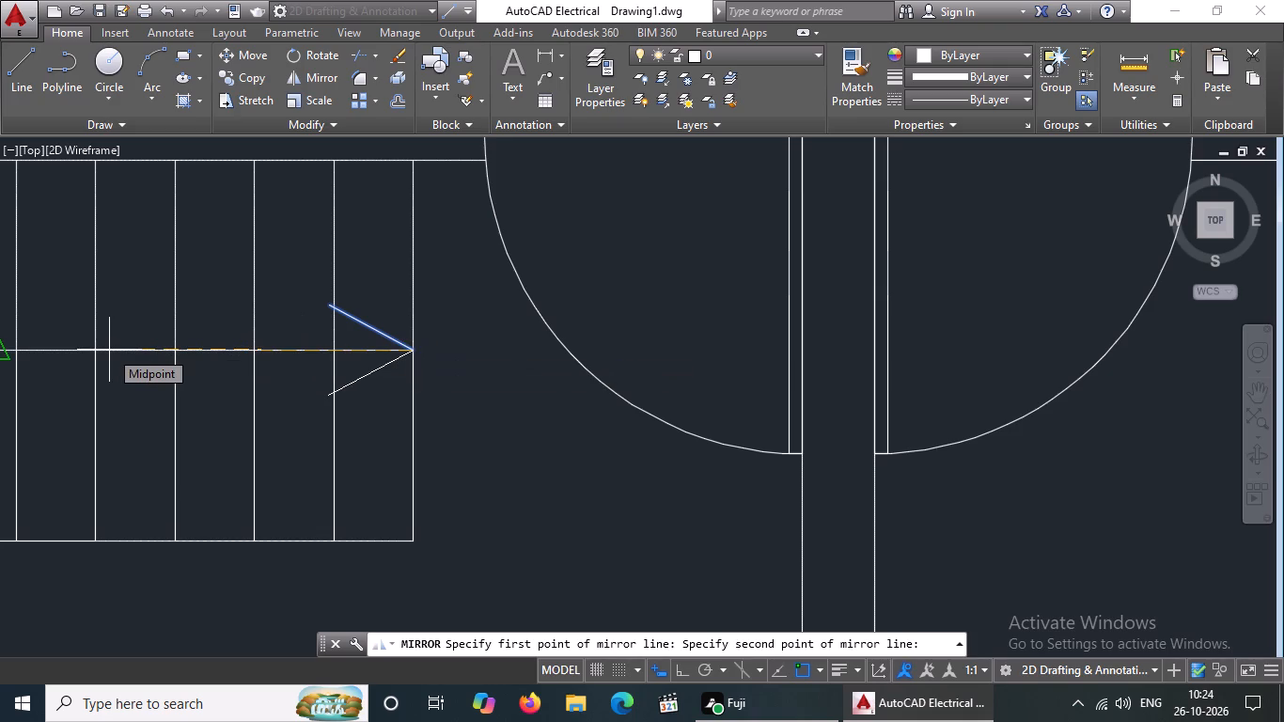
left_click(109, 350)
type("N")
key("space")
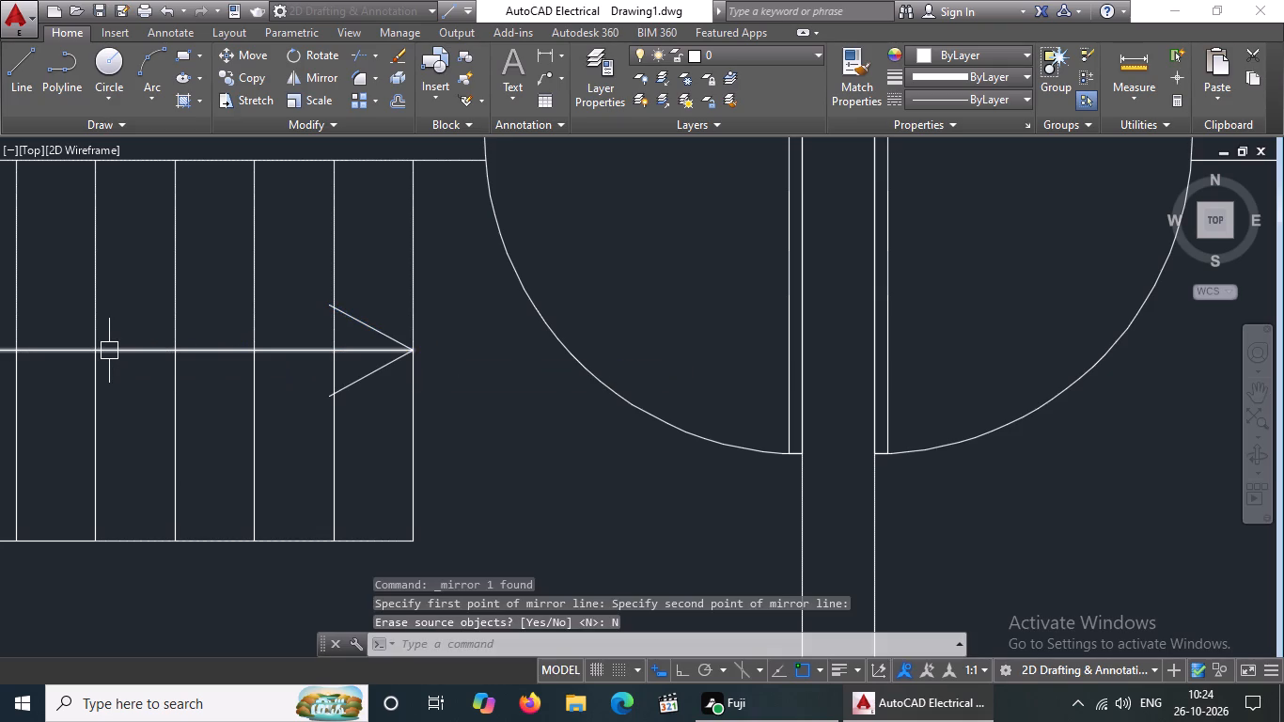
Copy both arrowhead lines to the empty space just below the vertical stair flight's lowest tread line.
left_click_drag(291, 271, 295, 289)
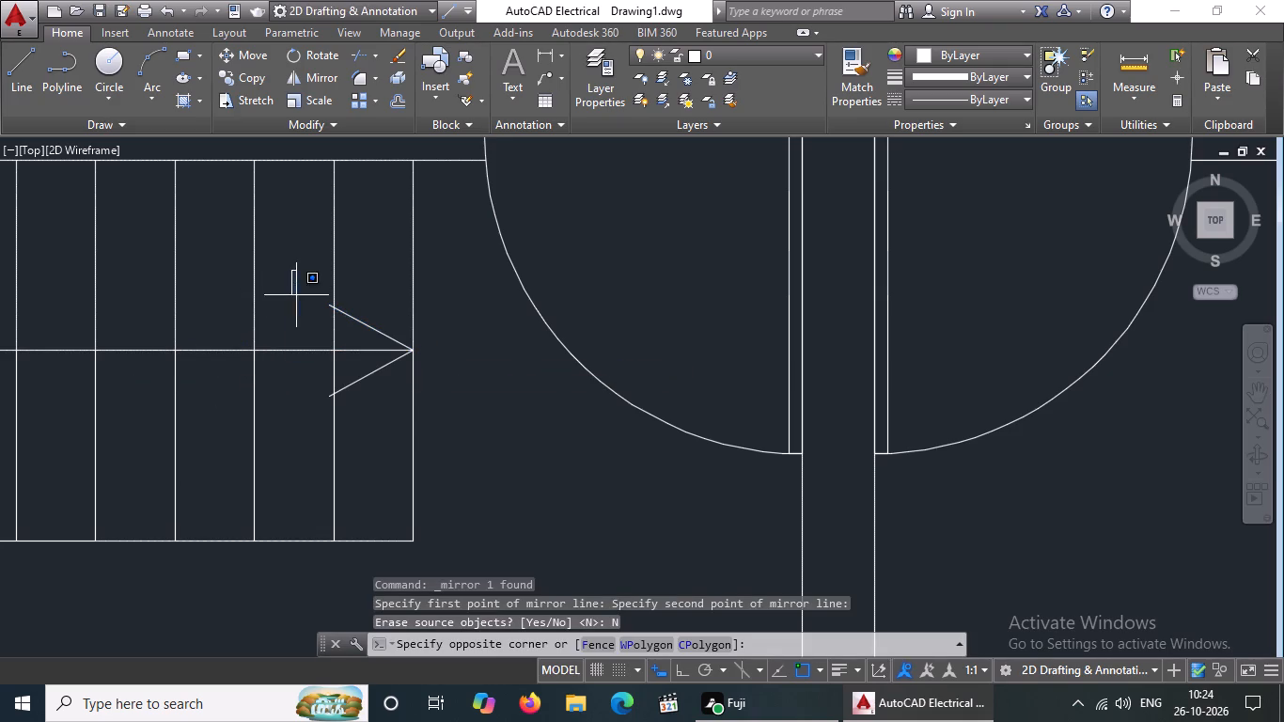
left_click(441, 416)
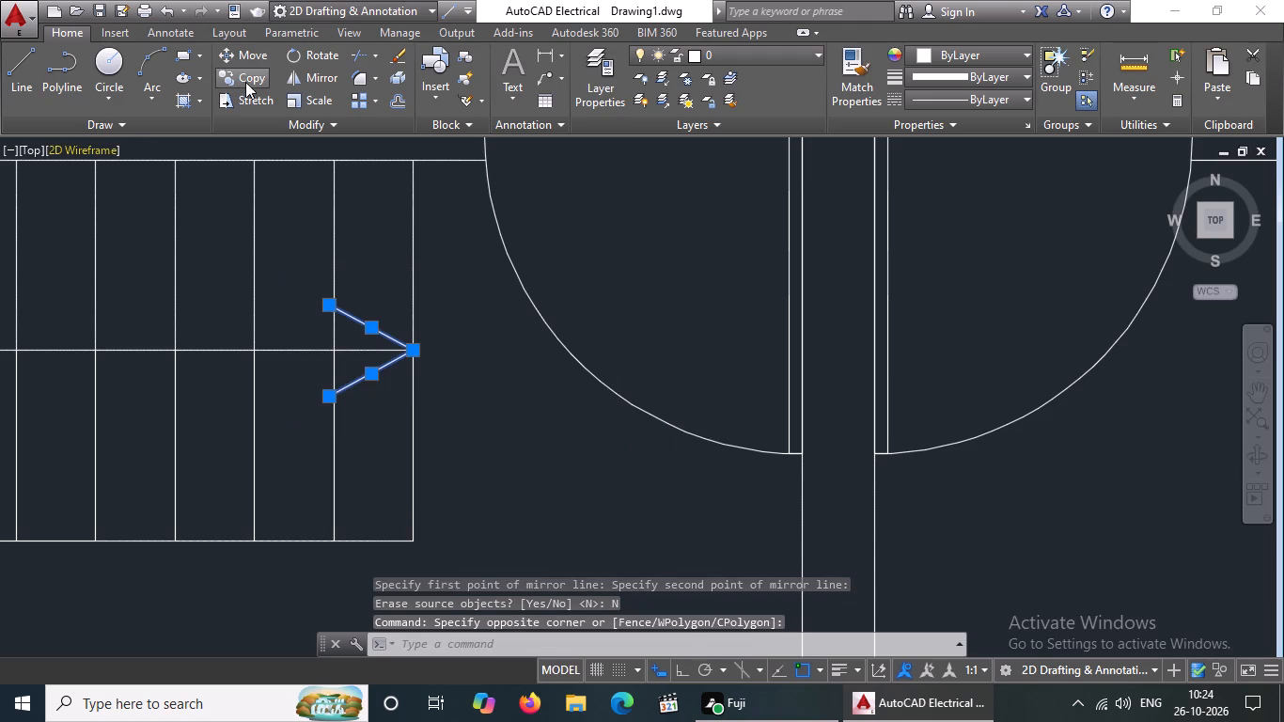
left_click(249, 75)
left_click(366, 364)
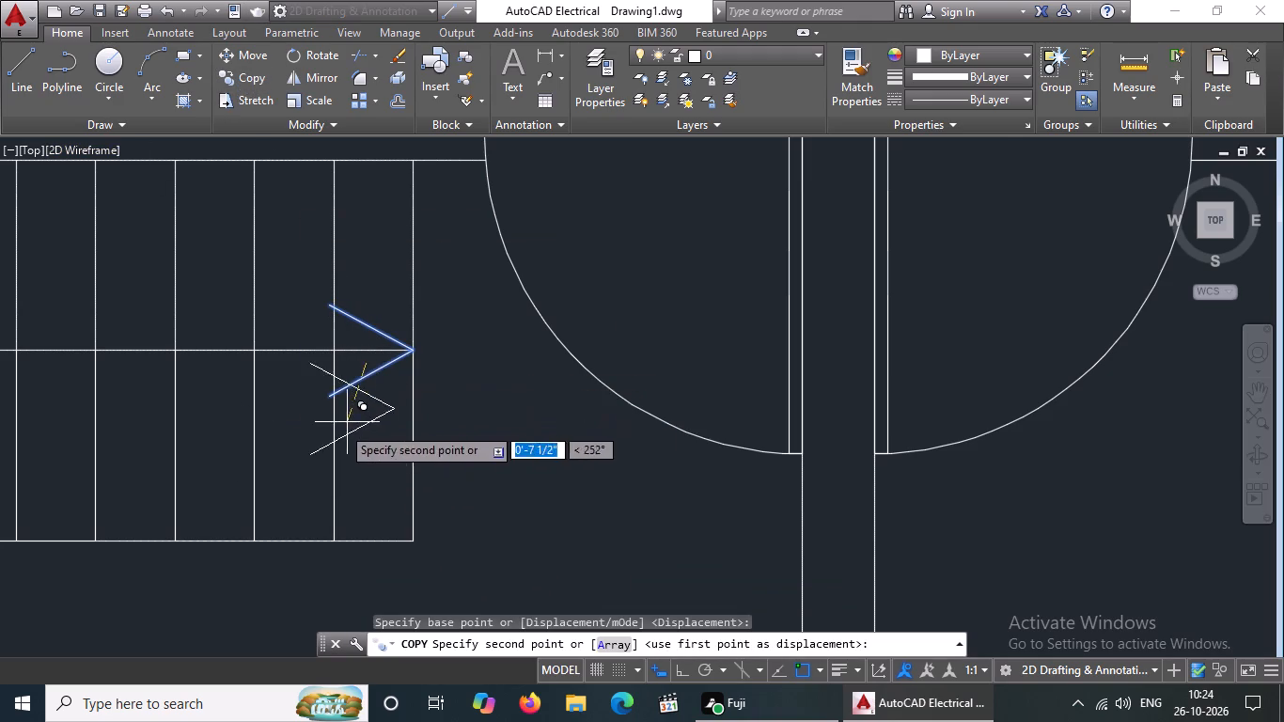
scroll(259, 456, "down", 5)
scroll(181, 615, "down", 2)
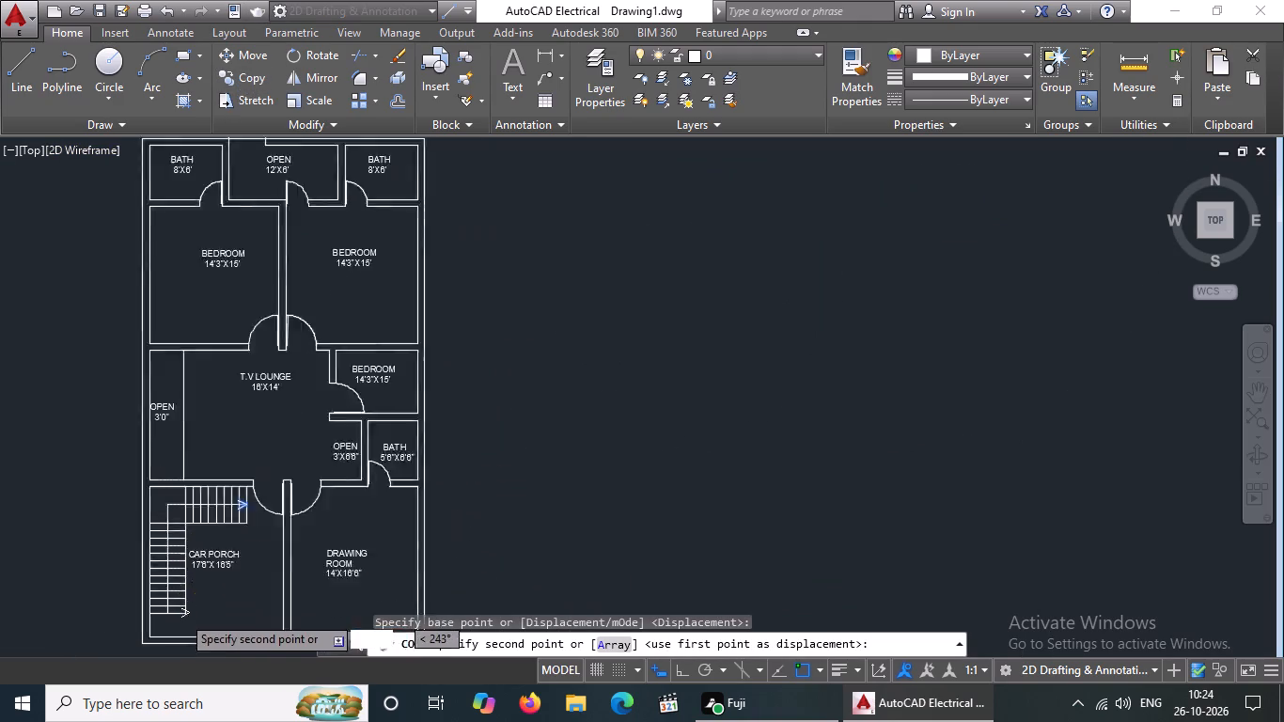
scroll(181, 615, "down", 1)
scroll(174, 620, "up", 5)
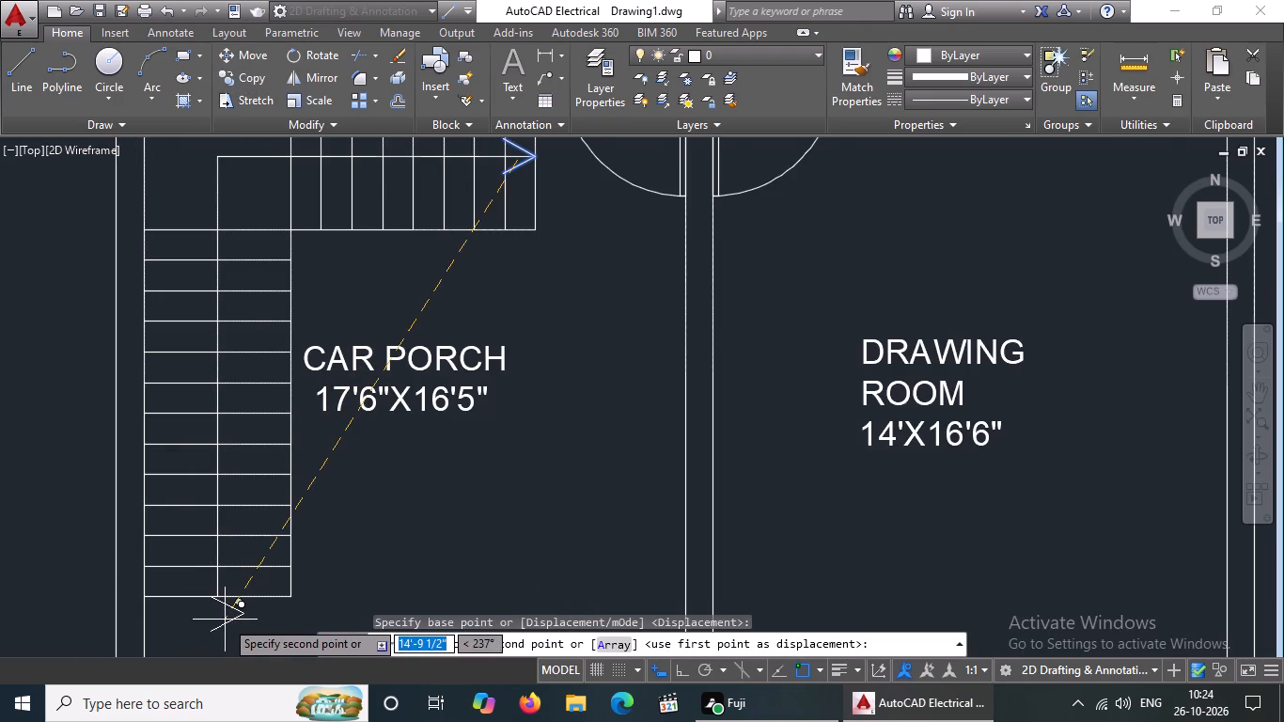
scroll(252, 602, "up", 1)
scroll(252, 602, "down", 3)
scroll(240, 633, "up", 3)
left_click(245, 575)
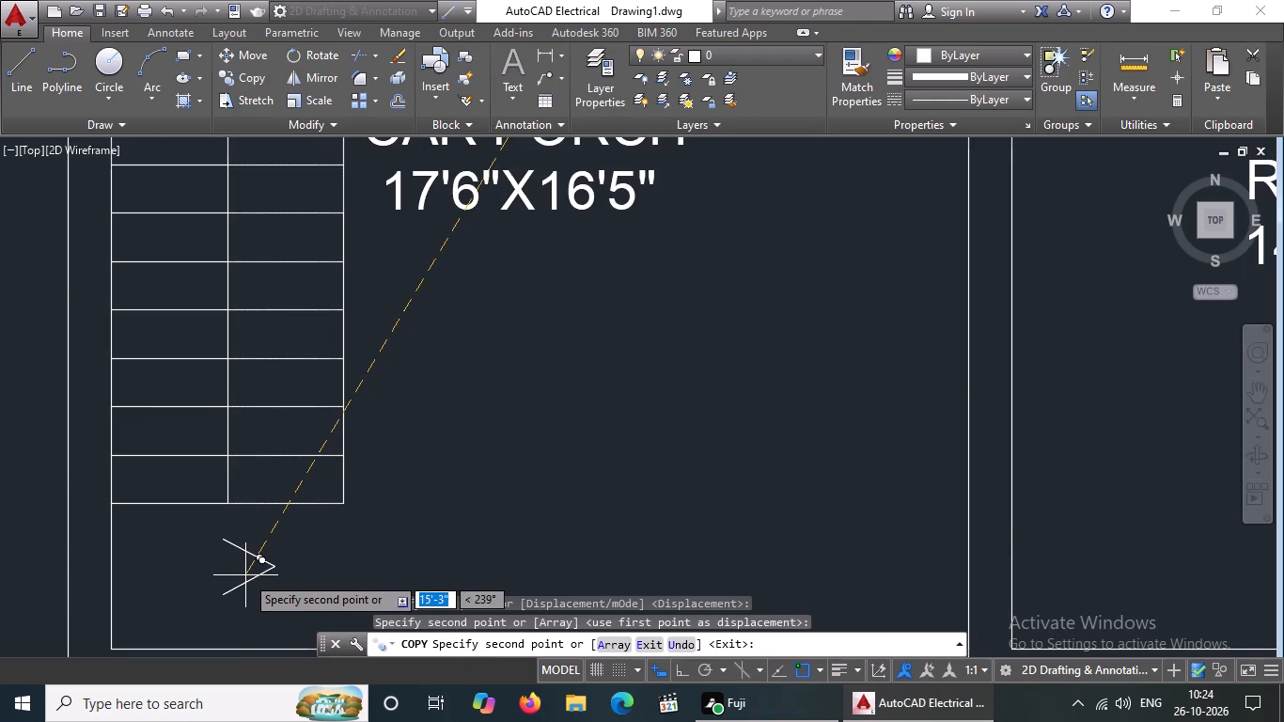
key("Escape")
Rotate the copied arrowhead to 270° with Ortho on so that it points straight down.
left_click(201, 530)
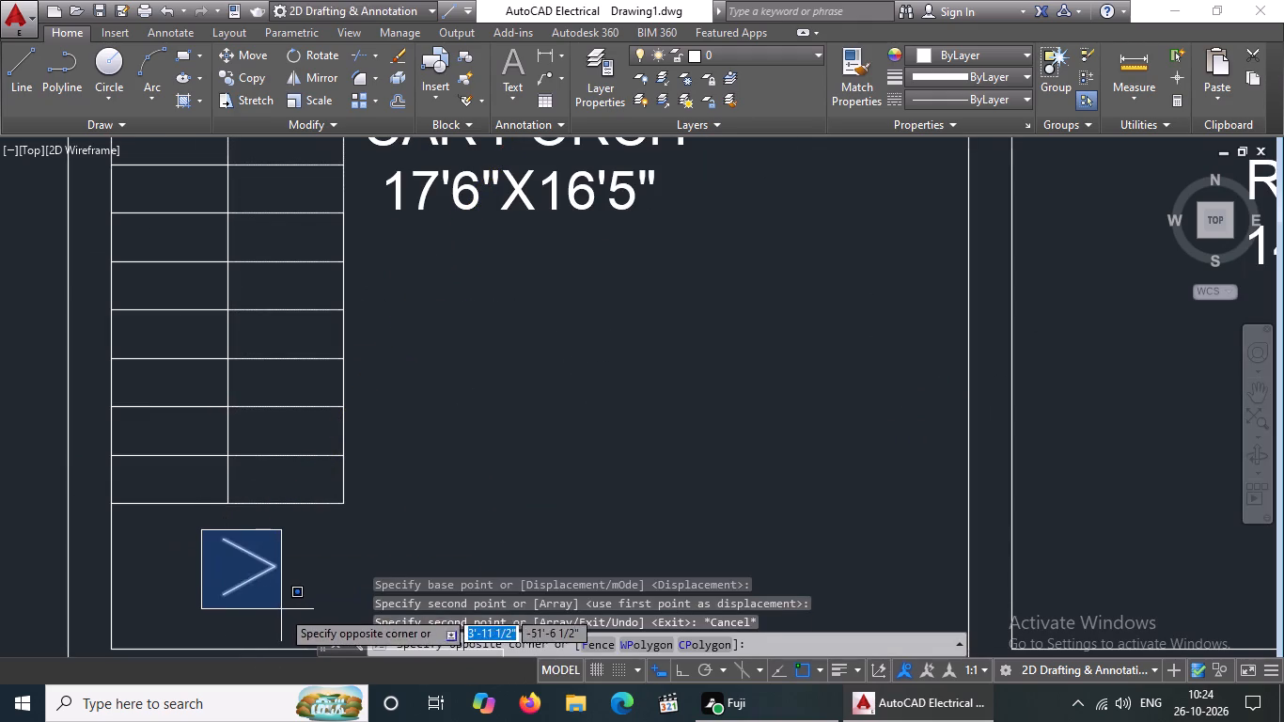
left_click(282, 609)
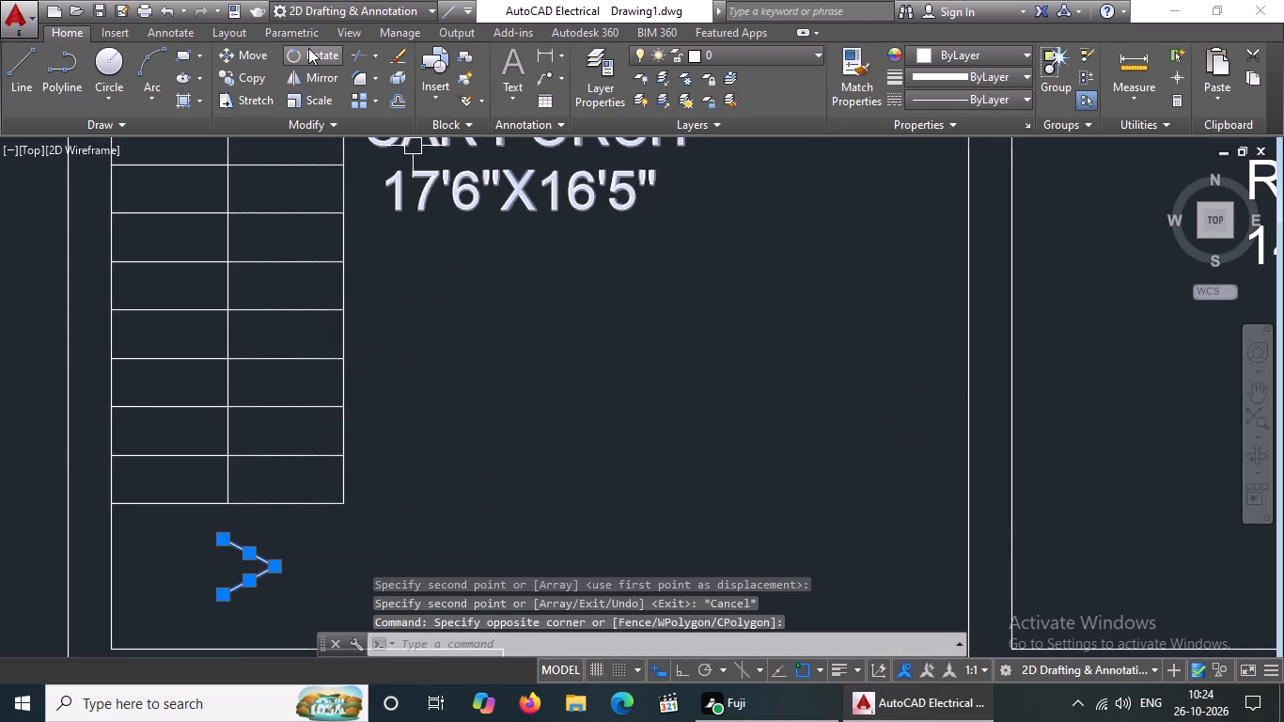
left_click(308, 47)
left_click(236, 570)
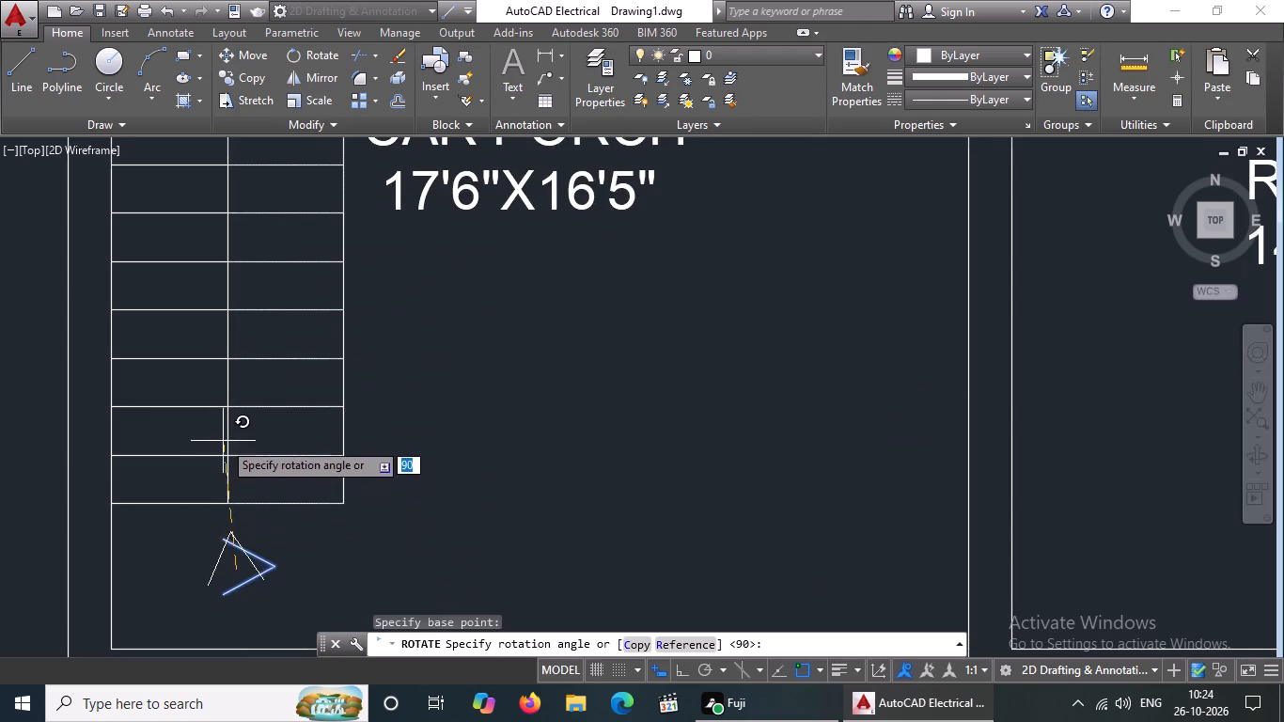
left_click(687, 672)
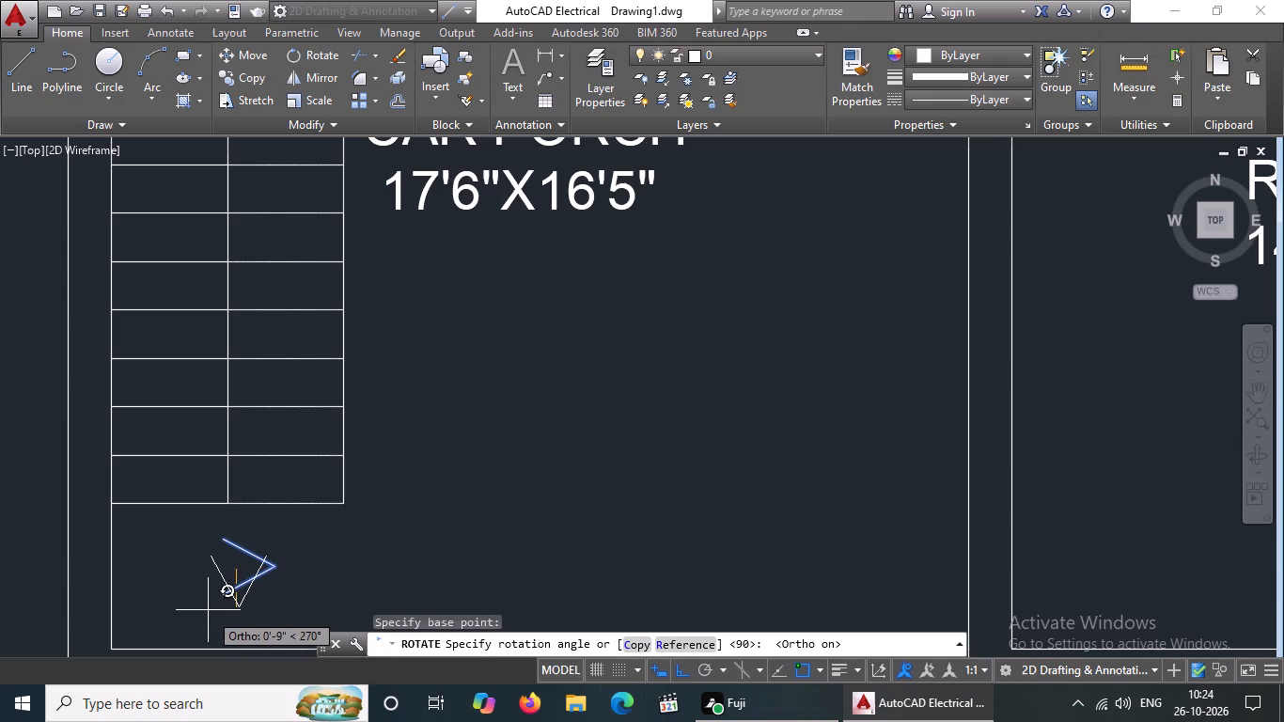
left_click(208, 610)
Move the downward-pointing arrowhead by its tip onto the lower end of the vertical stair flight's centre line.
left_click(193, 534)
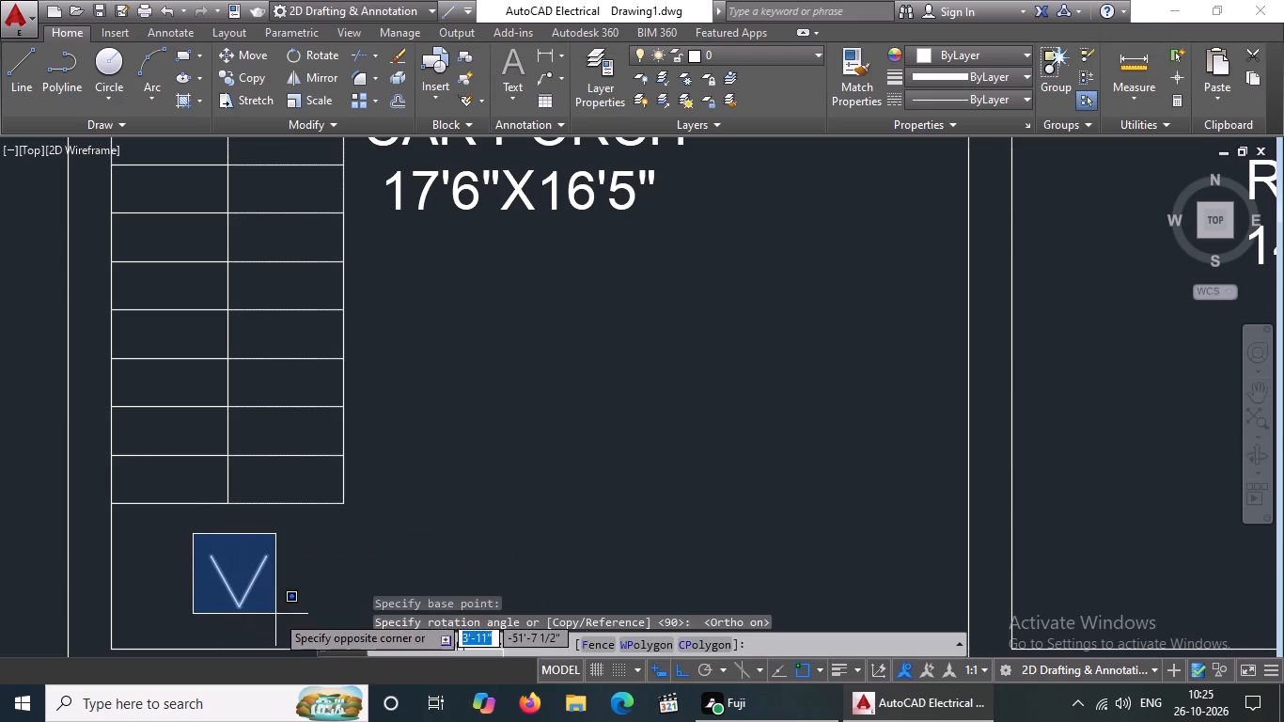
left_click(276, 614)
left_click_drag(239, 53, 239, 61)
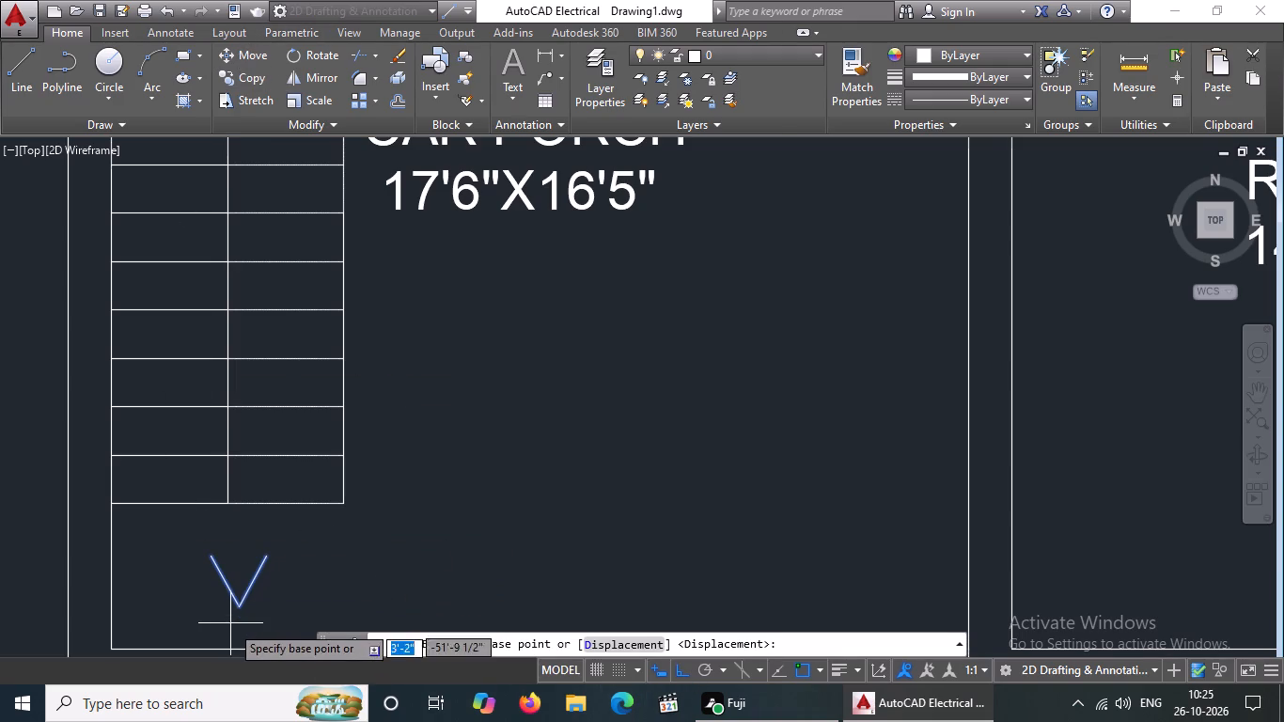
left_click(238, 606)
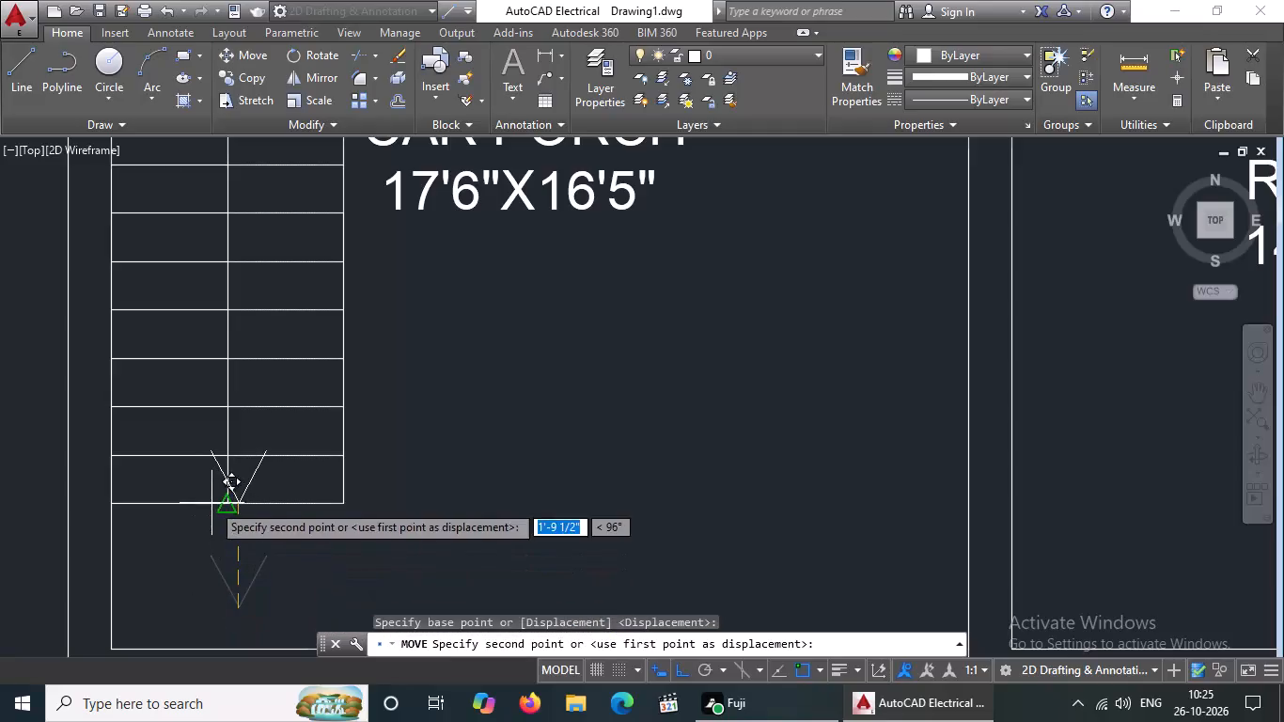
left_click(226, 502)
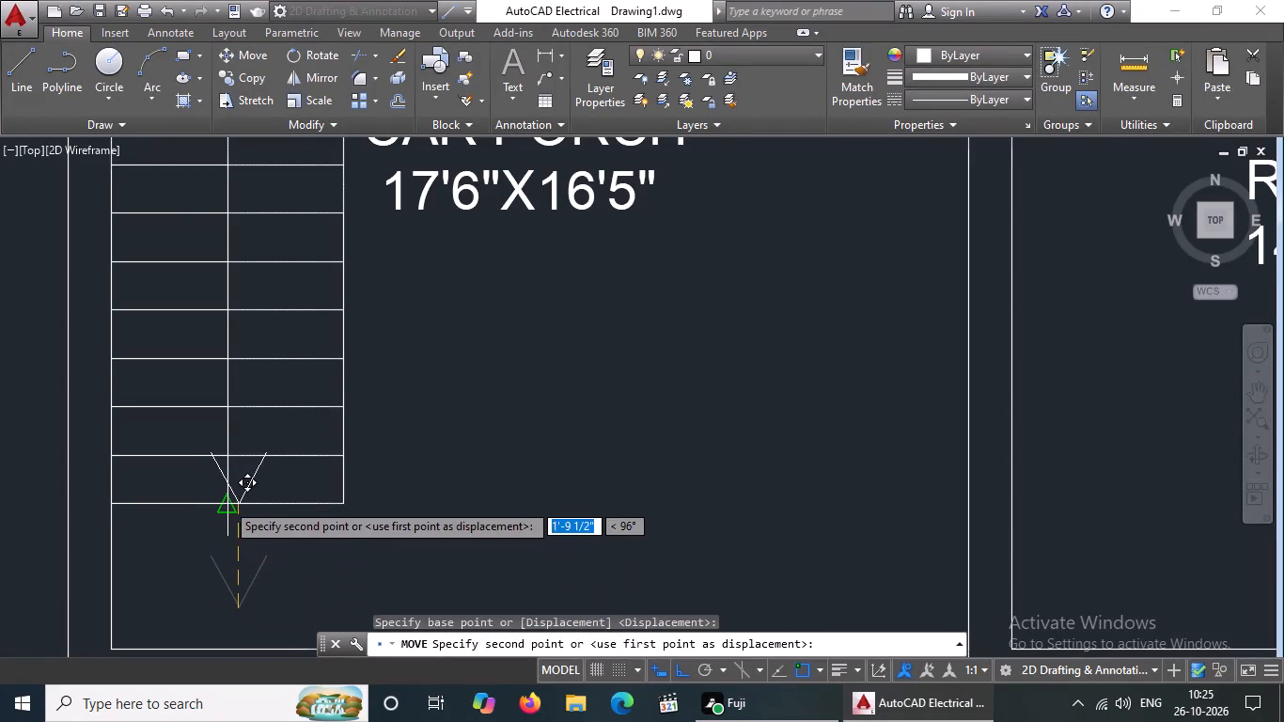
scroll(252, 494, "down", 5)
key("Escape")
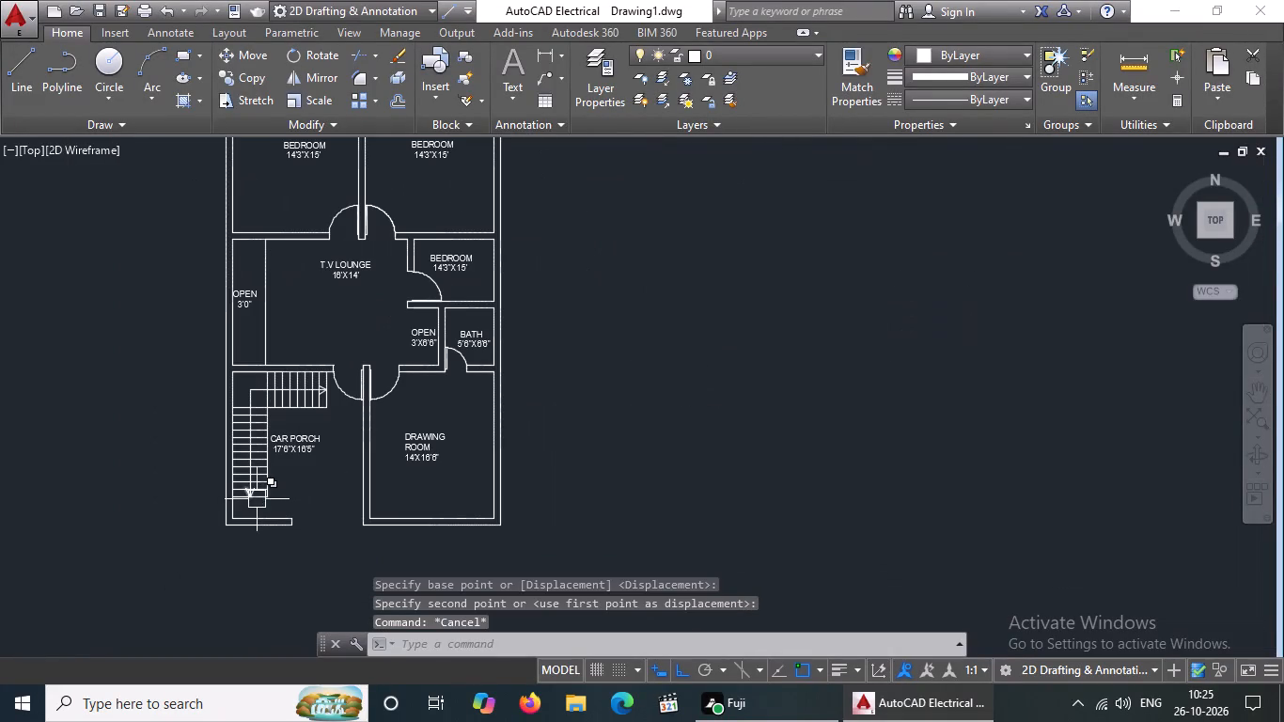
Shift the CAR PORCH label horizontally about 2'-6" away from the vertical stair flight, towards the DRAWING ROOM.
scroll(261, 477, "down", 2)
scroll(247, 466, "up", 3)
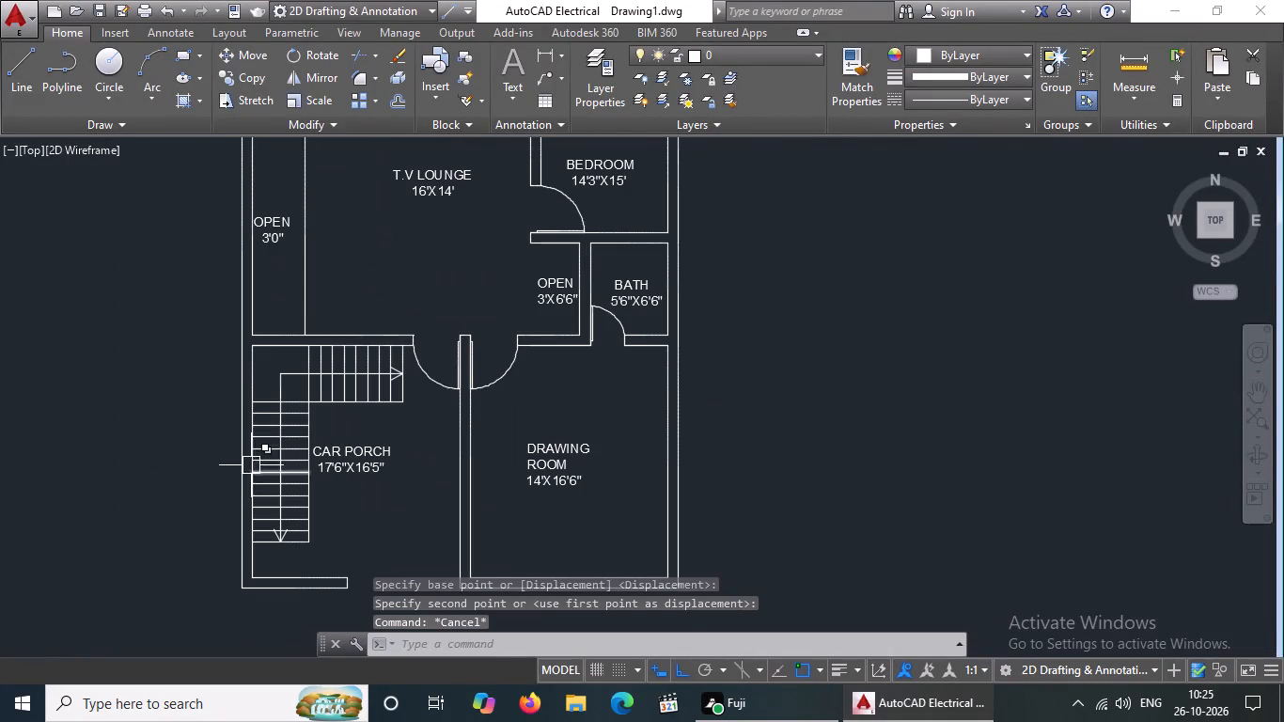
scroll(307, 466, "up", 1)
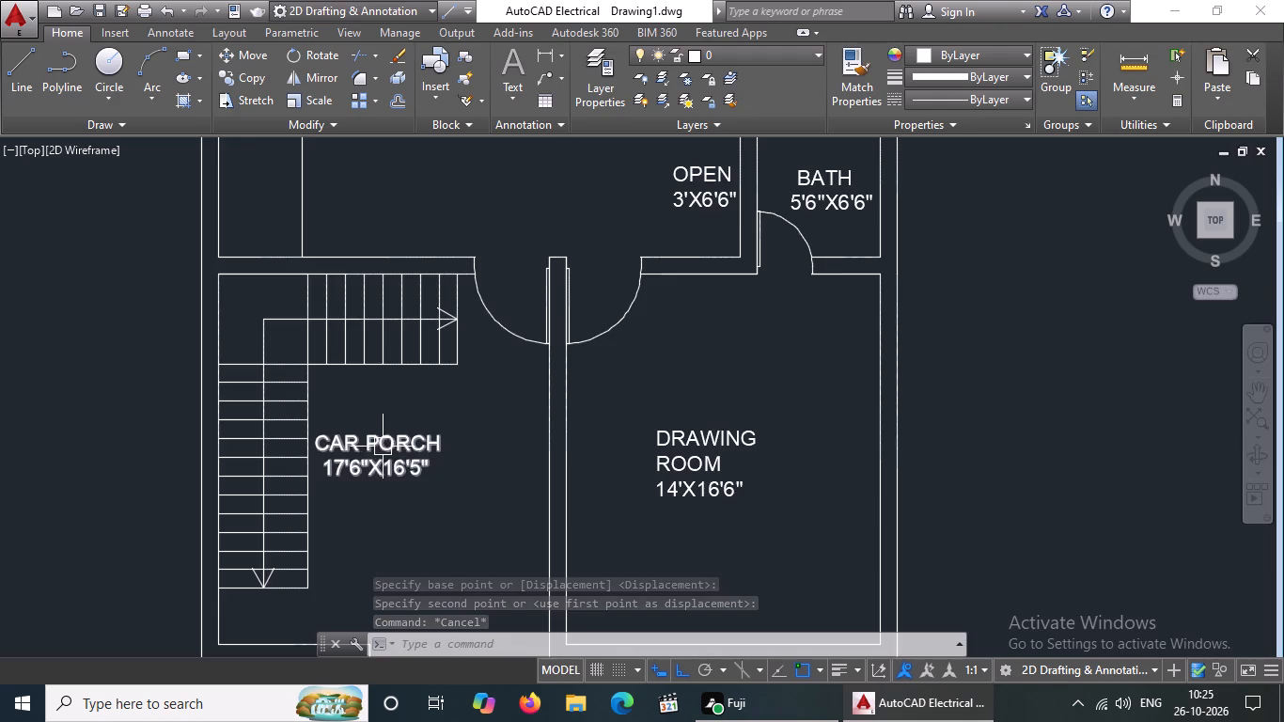
scroll(383, 447, "down", 1)
left_click(374, 446)
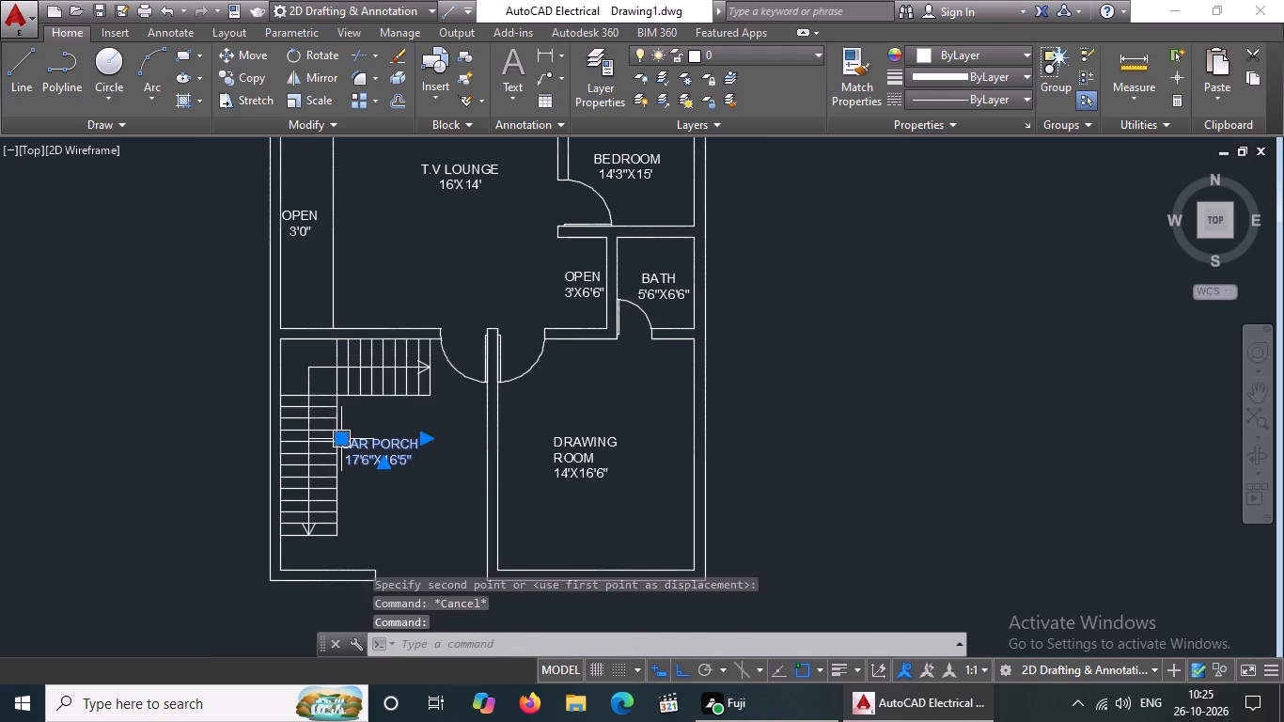
left_click(348, 443)
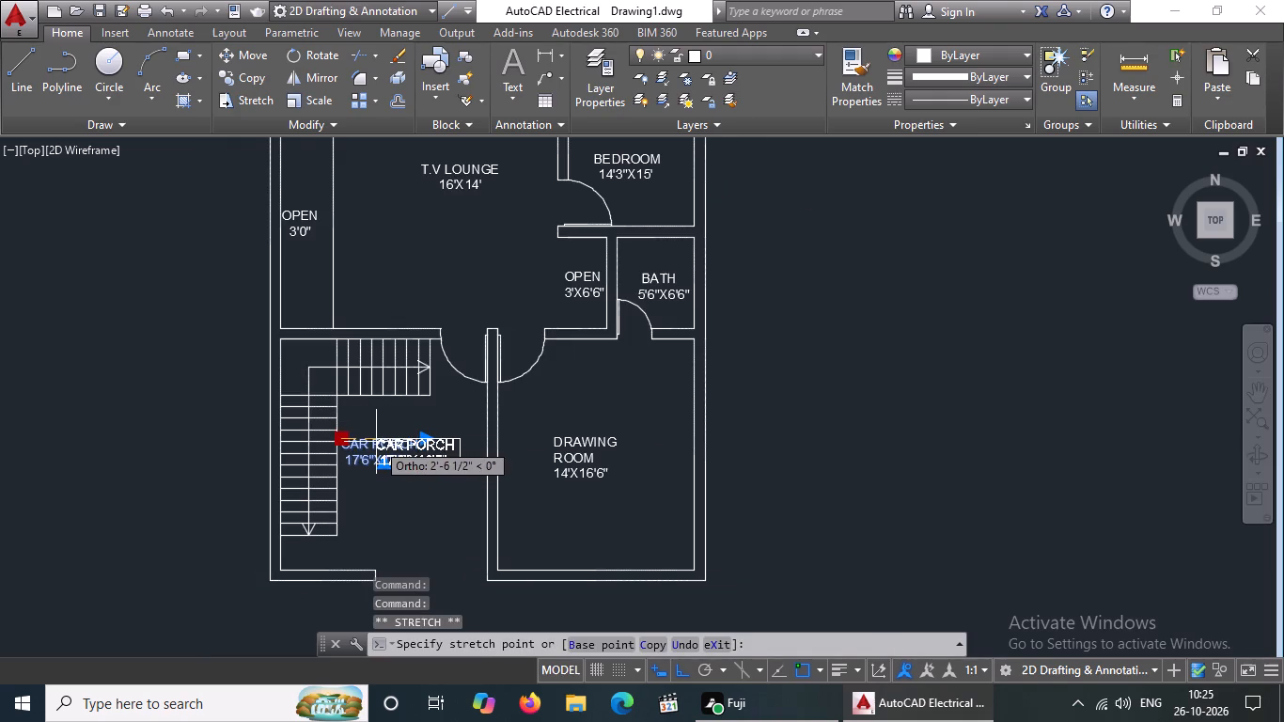
left_click(376, 442)
scroll(477, 477, "down", 2)
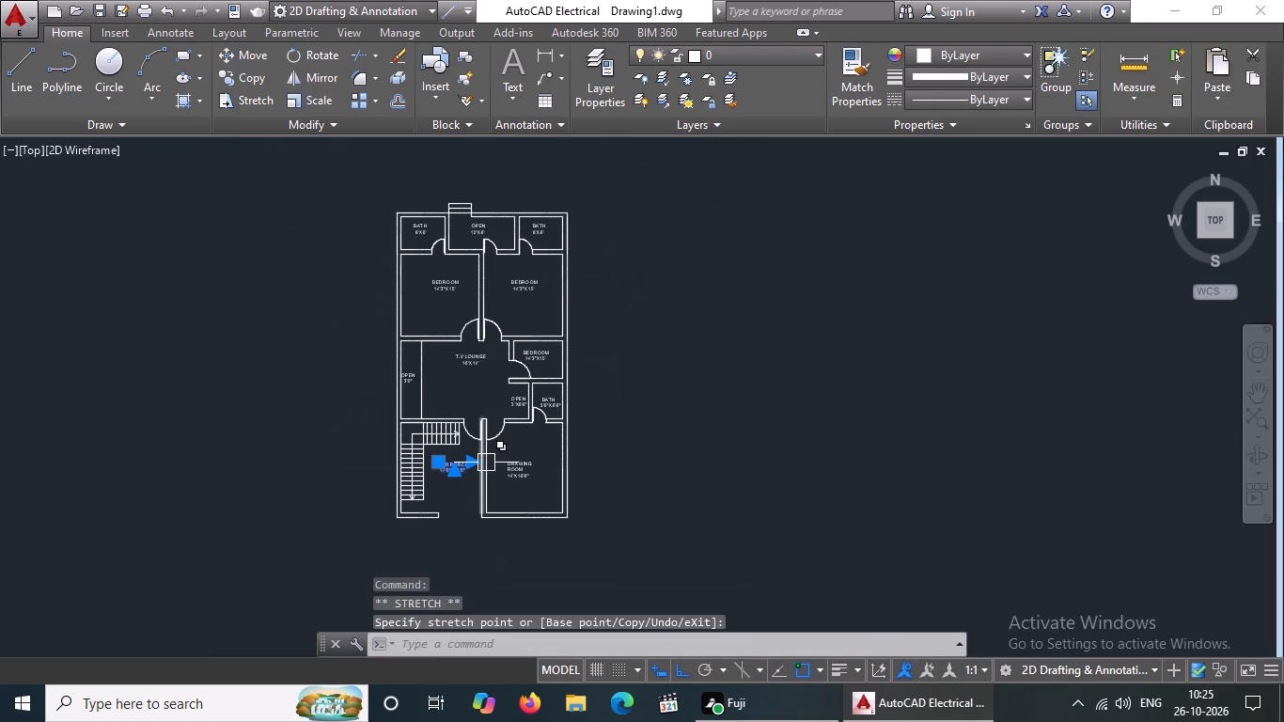
scroll(523, 535, "up", 2)
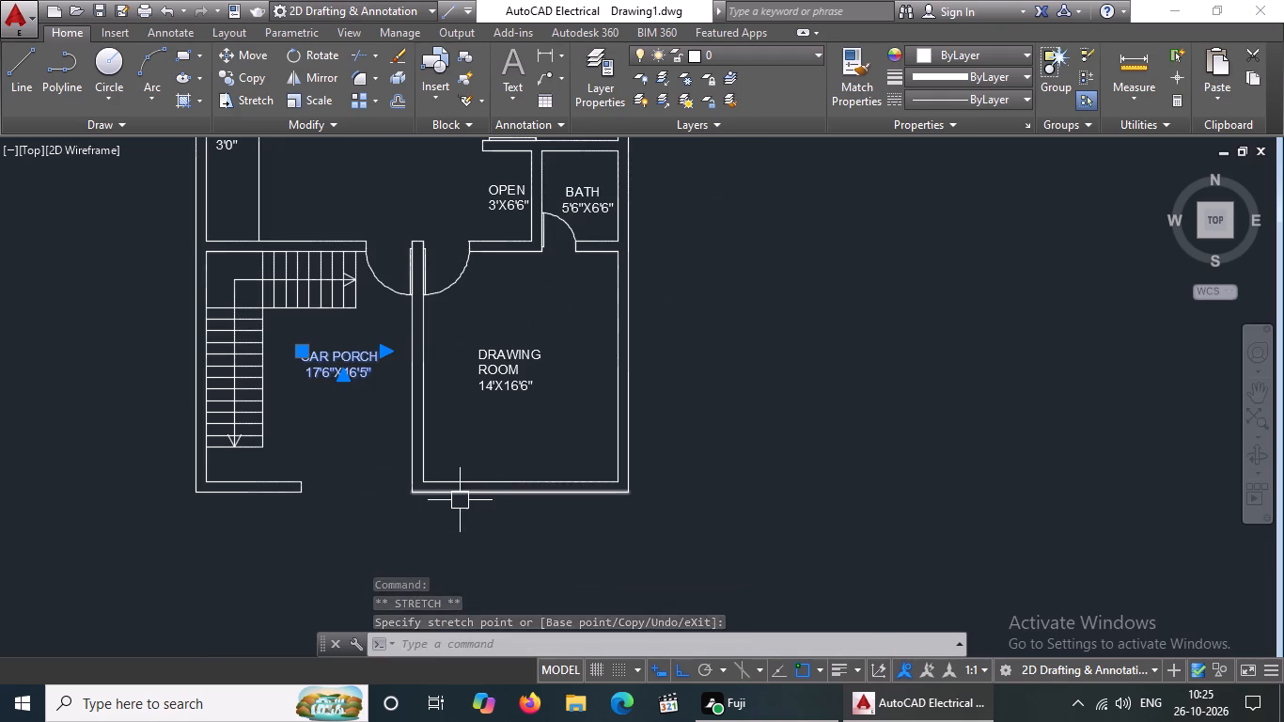
key("Escape")
Draw a 9" line across the outer wall from the midpoint of the upper inner wall line of the BATH west of OPEN.
middle_click_drag(328, 464, 329, 487)
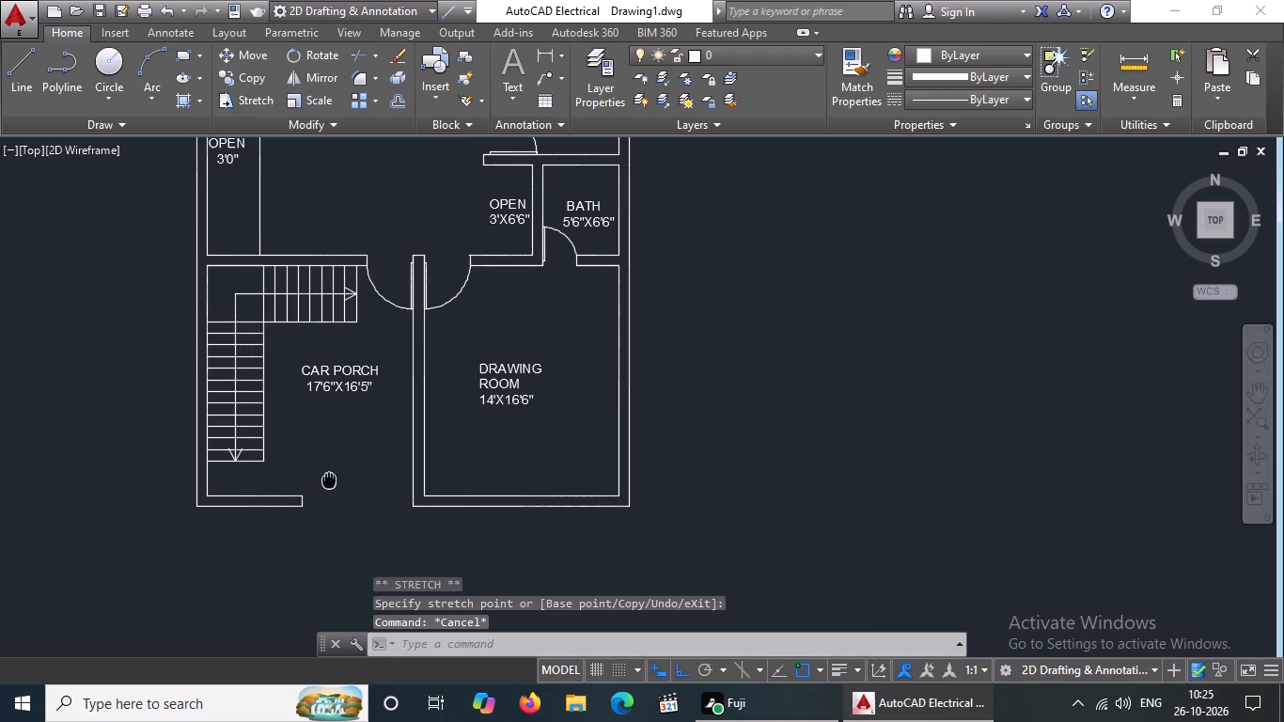
middle_click_drag(329, 487, 329, 491)
scroll(480, 416, "down", 3)
scroll(440, 233, "up", 2)
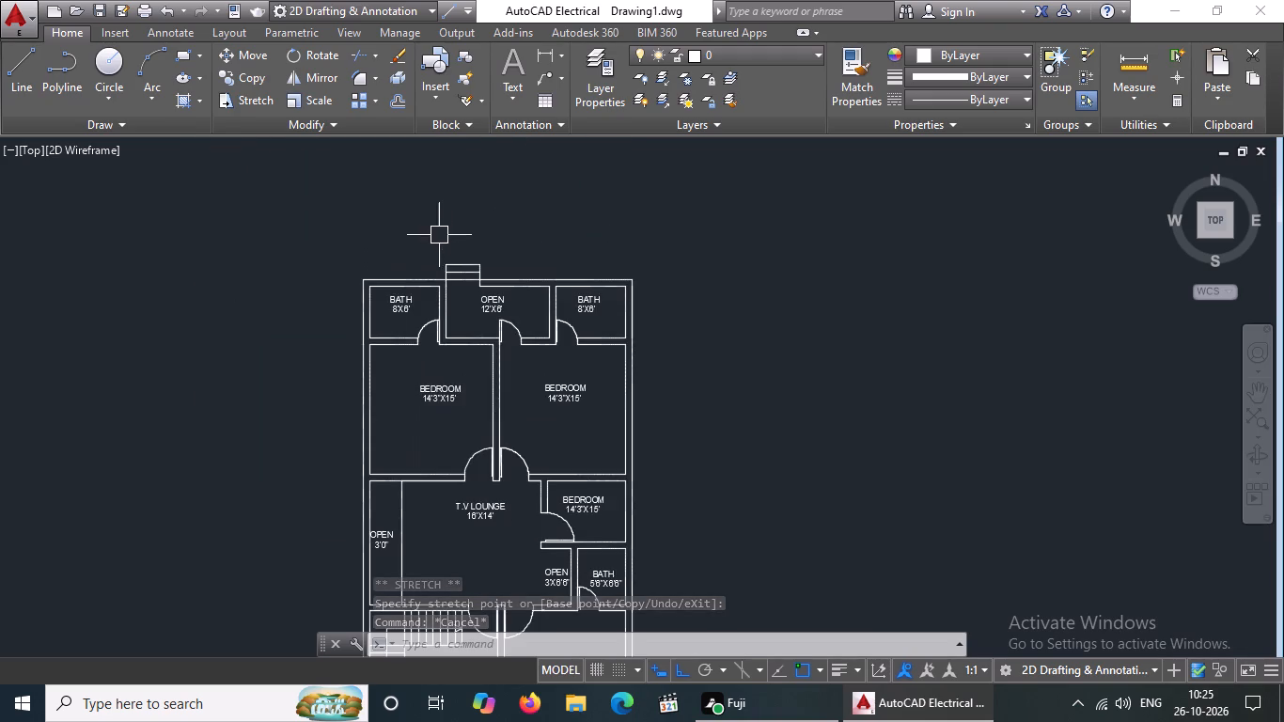
scroll(402, 308, "up", 2)
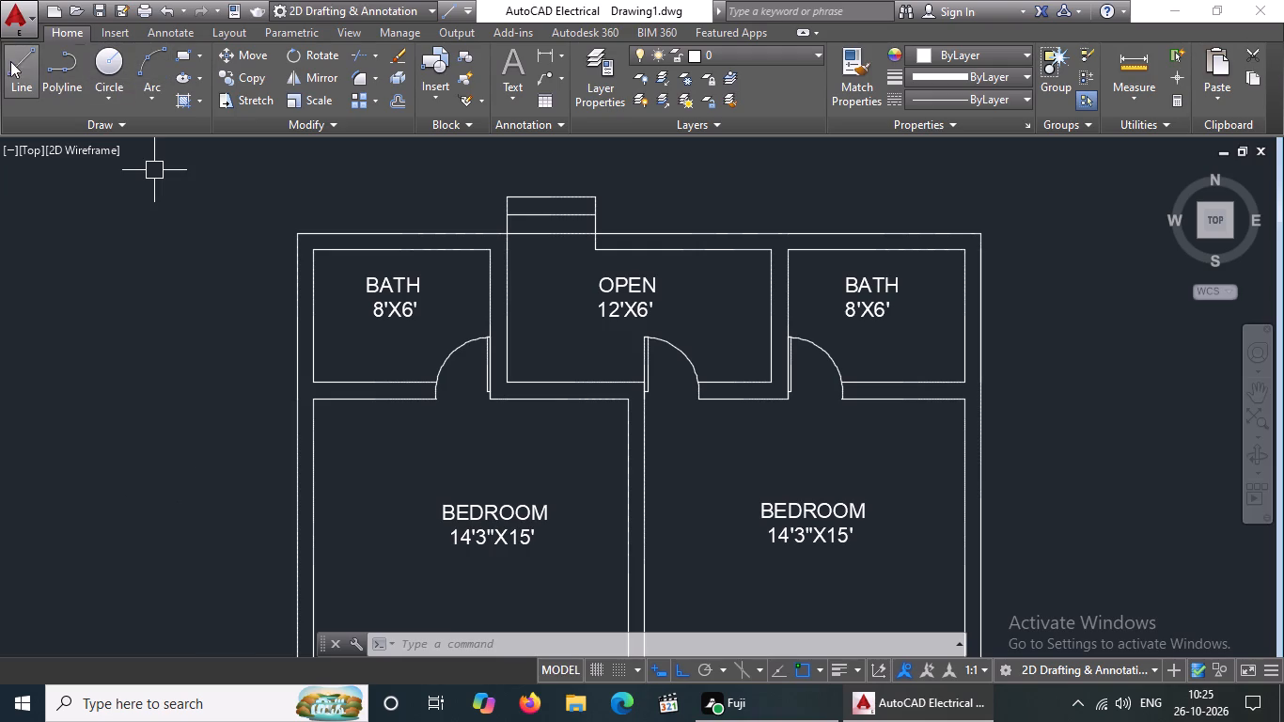
left_click_drag(16, 68, 14, 78)
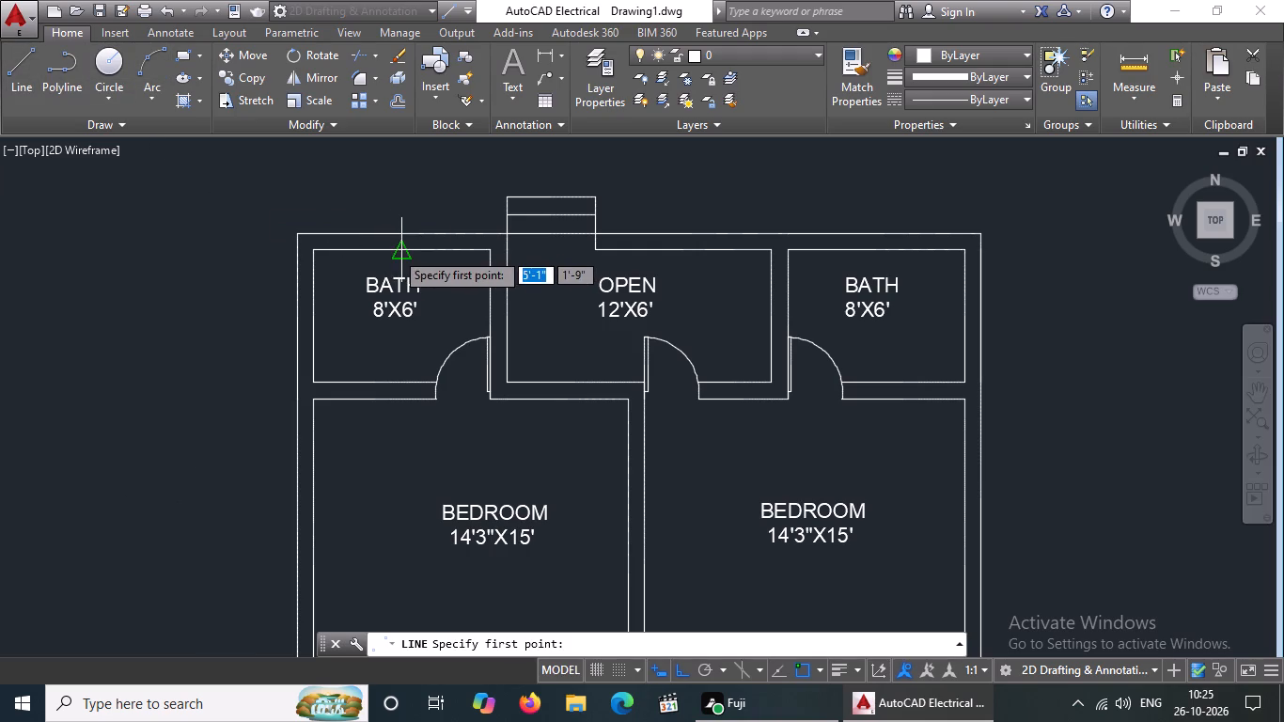
left_click(395, 252)
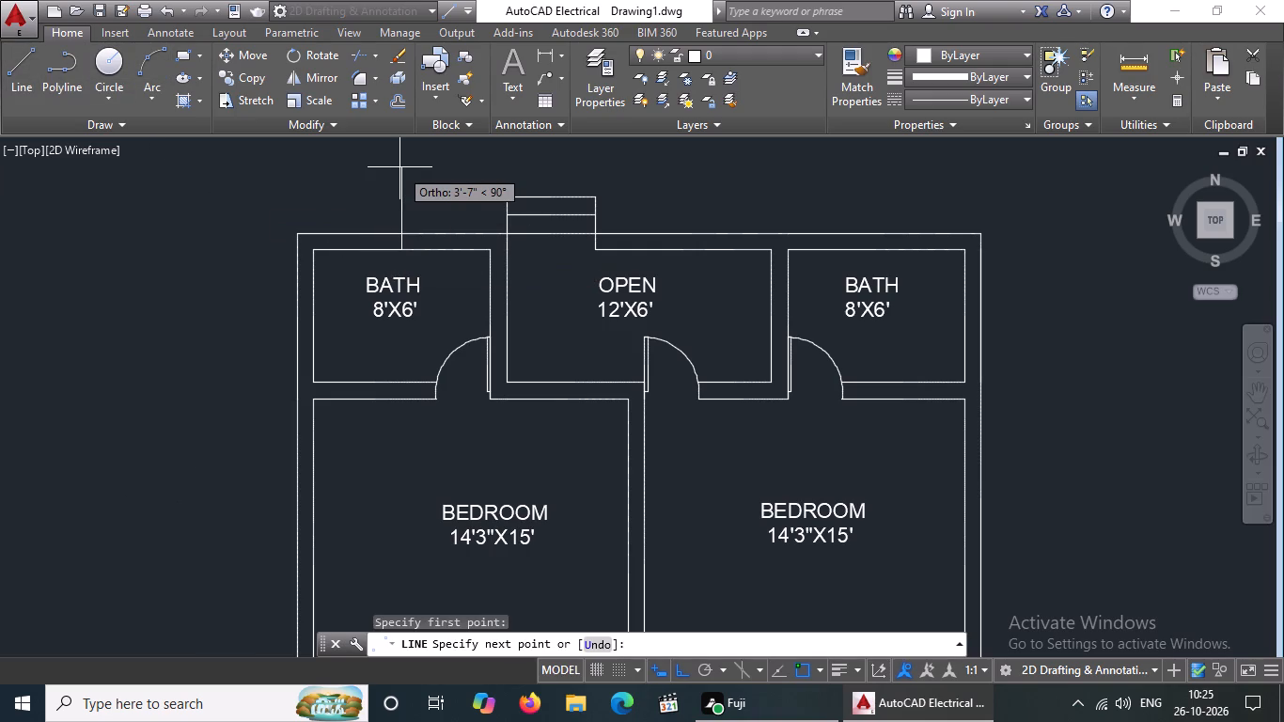
key("9")
key("shift+quotedbl")
key("Return")
key("Return")
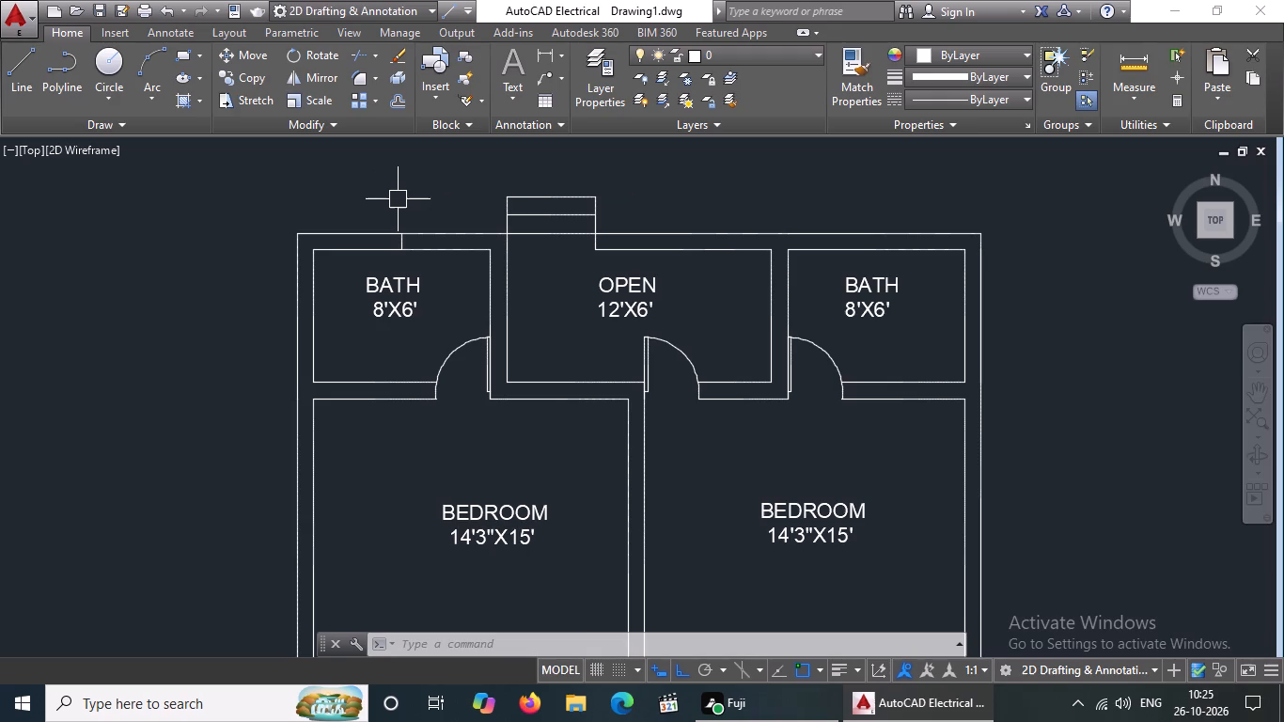
key("Escape")
Offset the short wall line above the western BATH by 1' to both sides.
key("o")
key("Return")
type("1'")
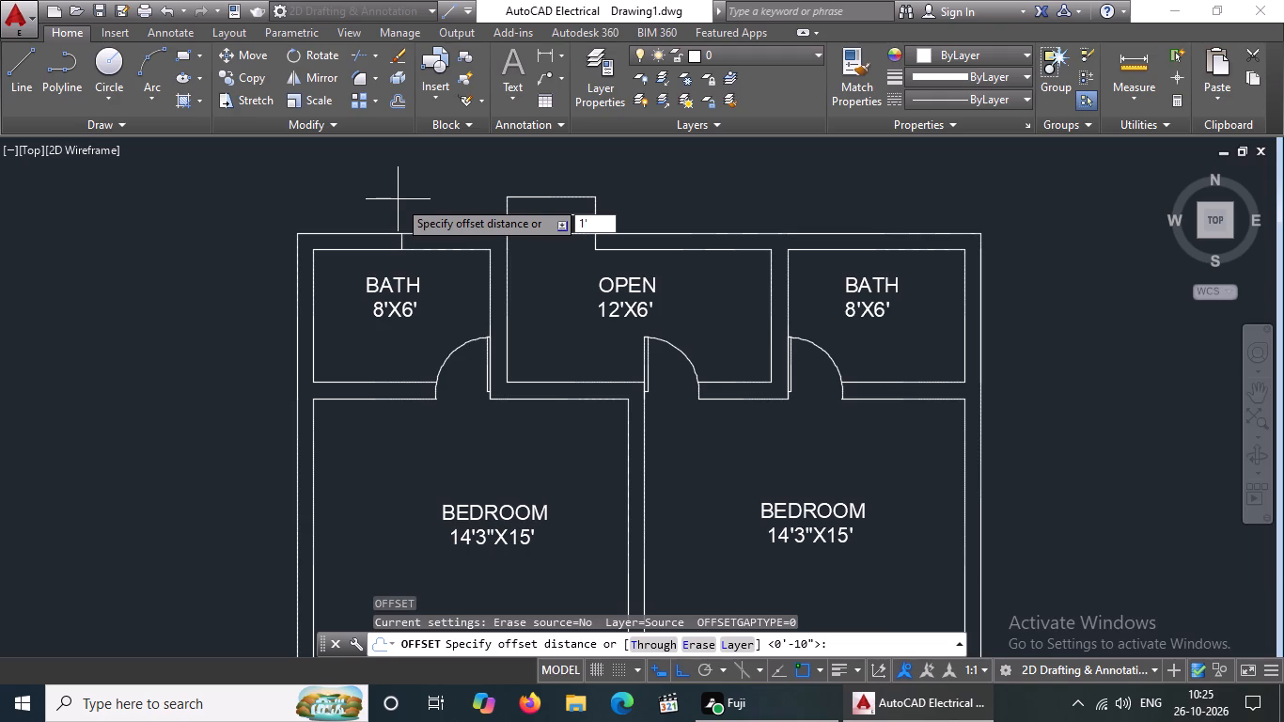
key("Return")
scroll(404, 216, "up", 3)
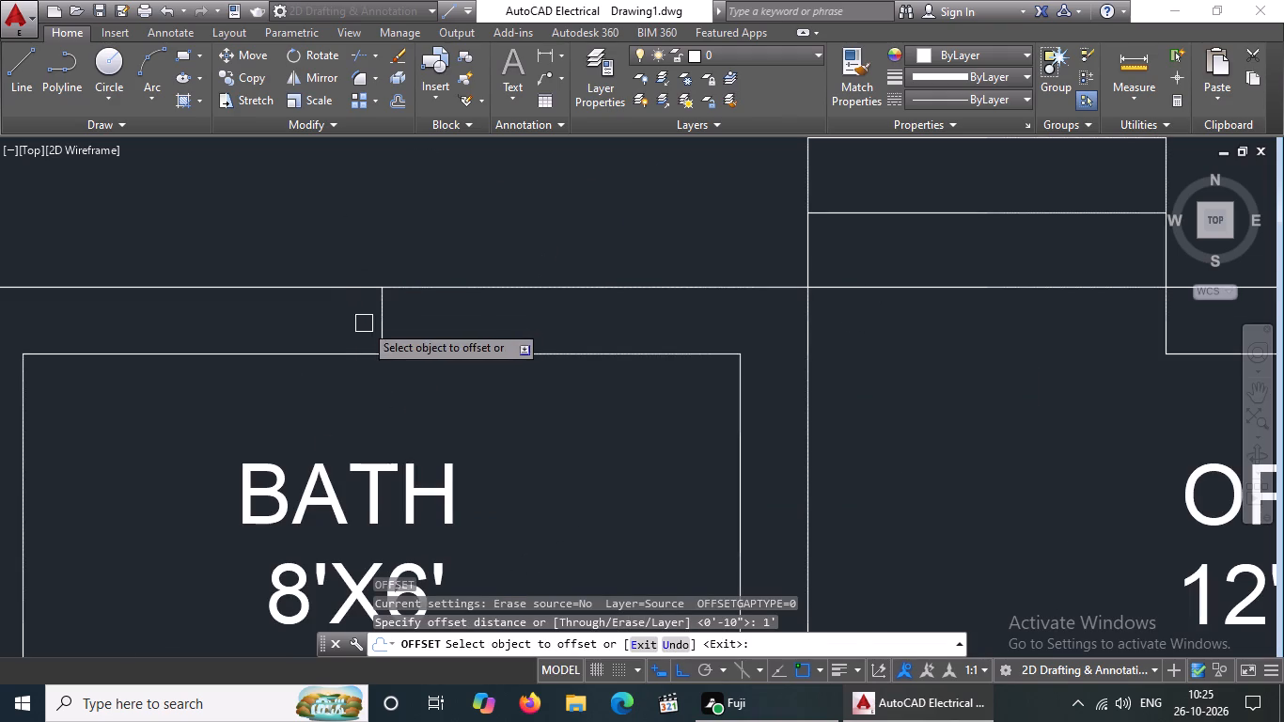
left_click_drag(376, 319, 340, 322)
left_click_drag(212, 305, 310, 327)
left_click_drag(385, 328, 425, 324)
left_click(458, 326)
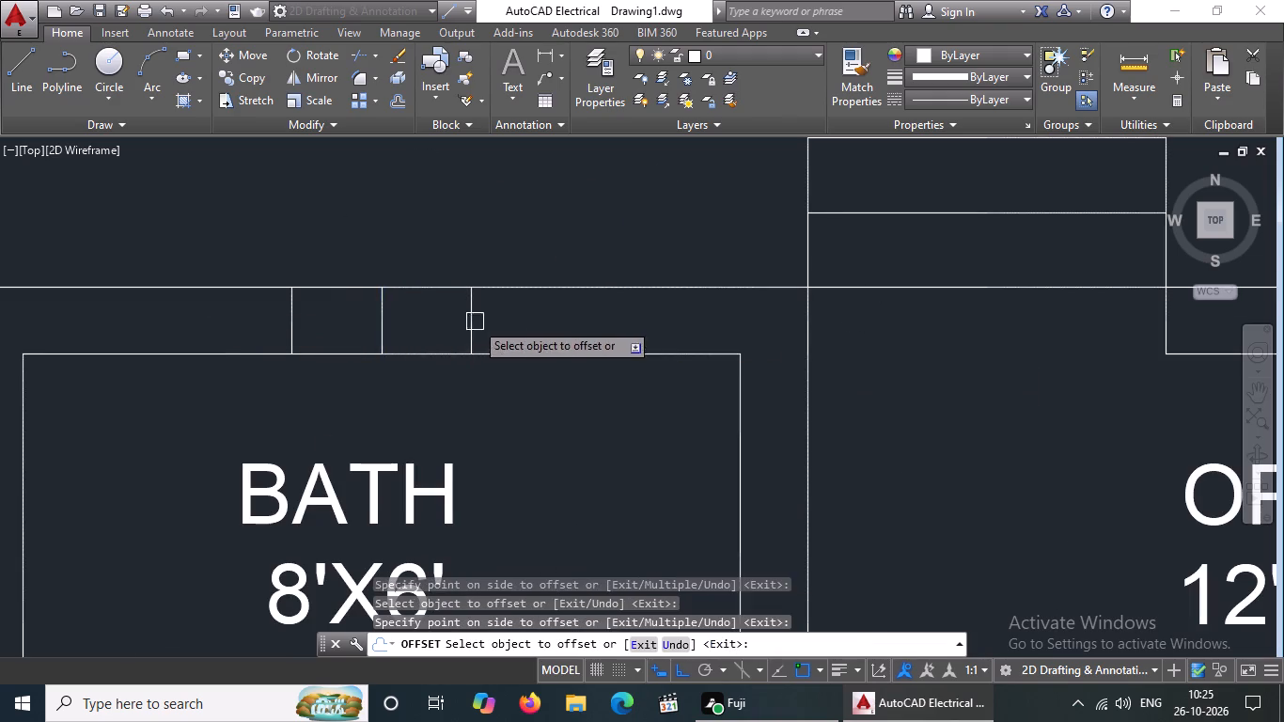
scroll(518, 293, "down", 5)
key("Escape")
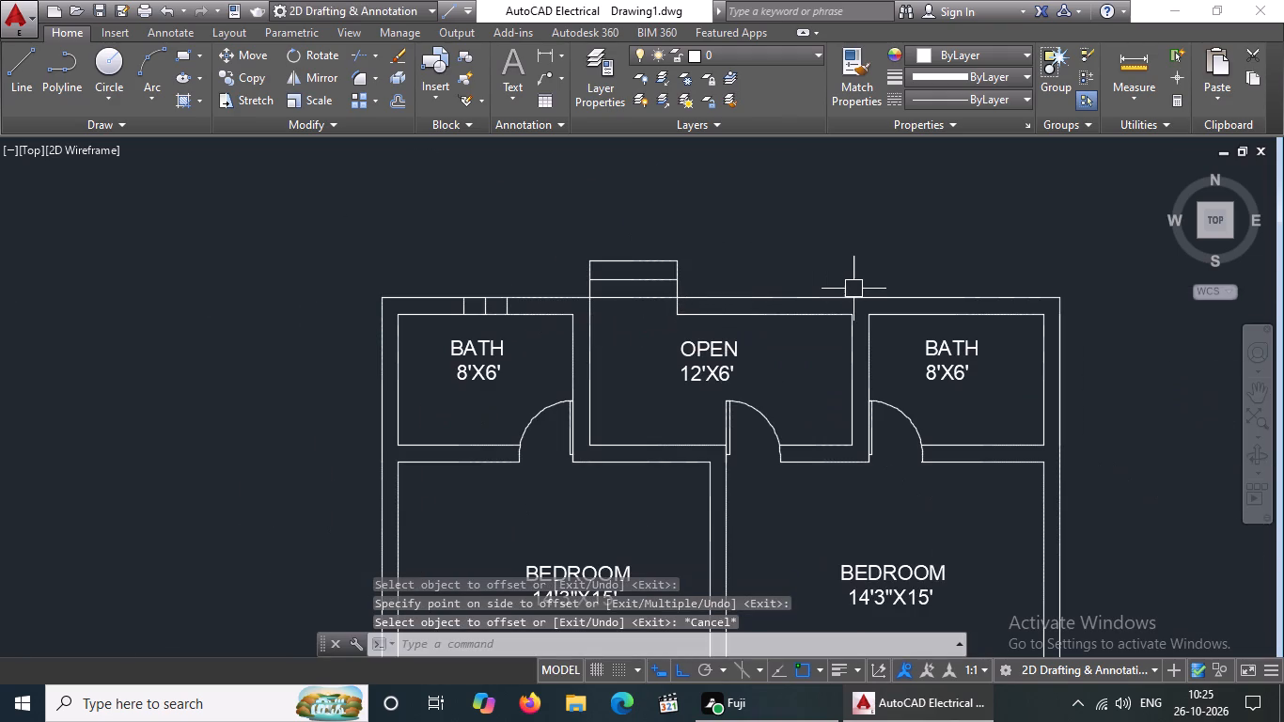
Draw a 9" line across the outer wall from the midpoint of the upper inner wall line of the BATH east of OPEN.
key("l")
key("Return")
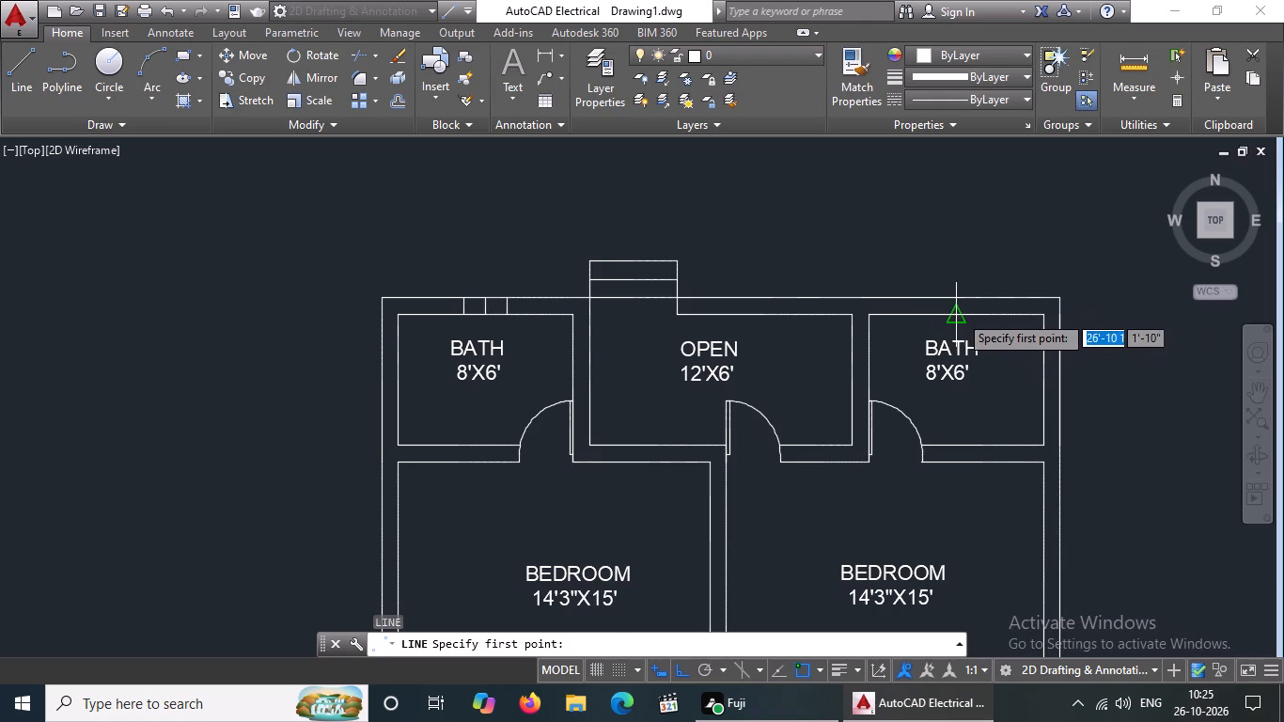
left_click(953, 315)
key("l")
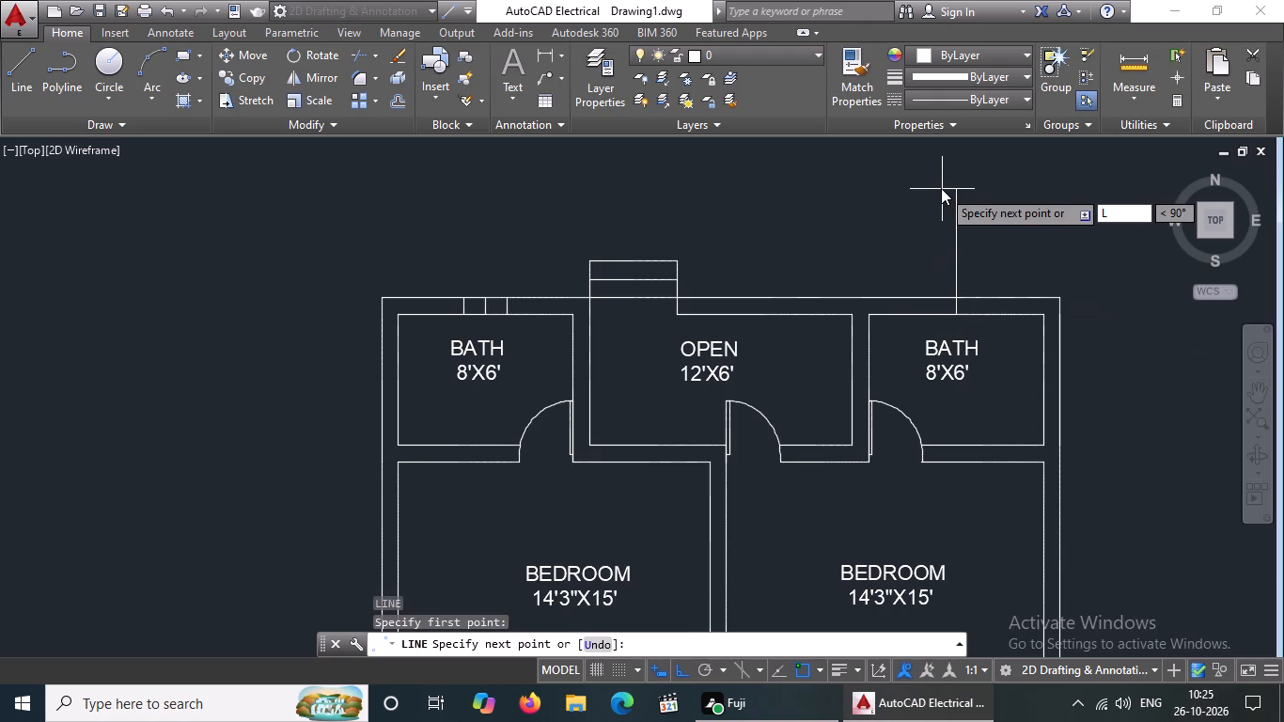
key("BackSpace")
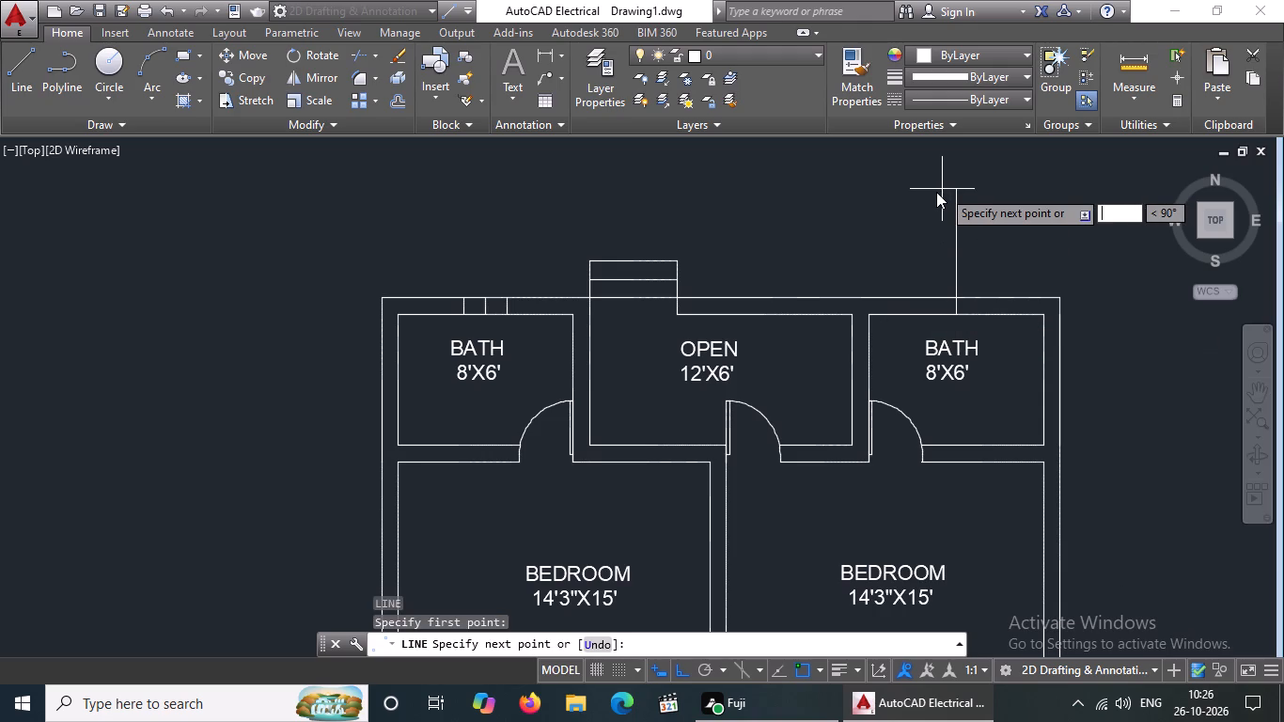
type("9\"")
key("Return")
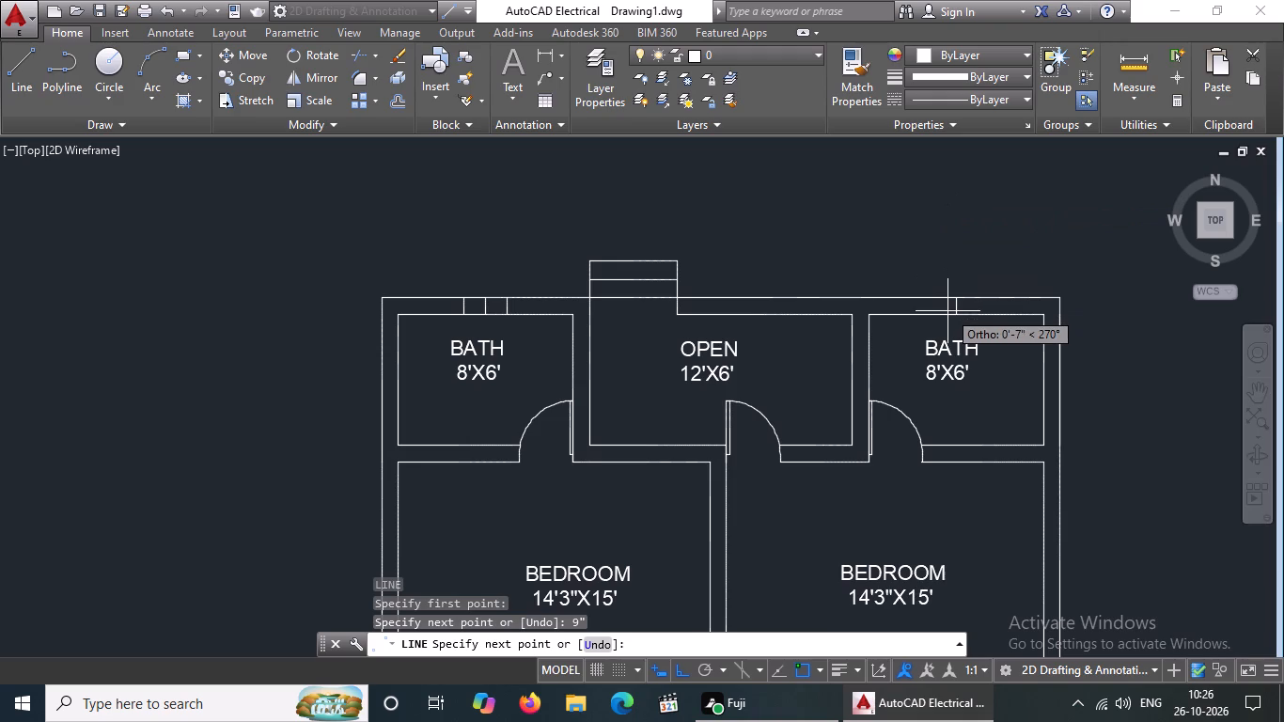
key("Return")
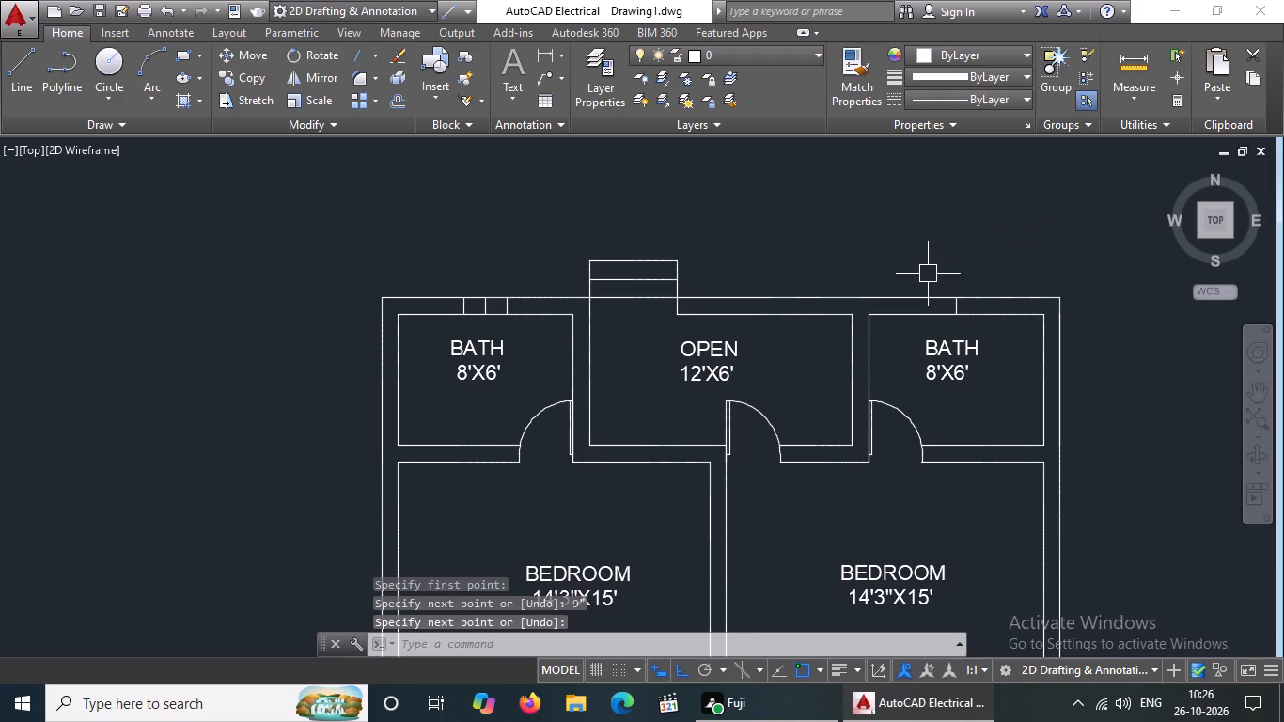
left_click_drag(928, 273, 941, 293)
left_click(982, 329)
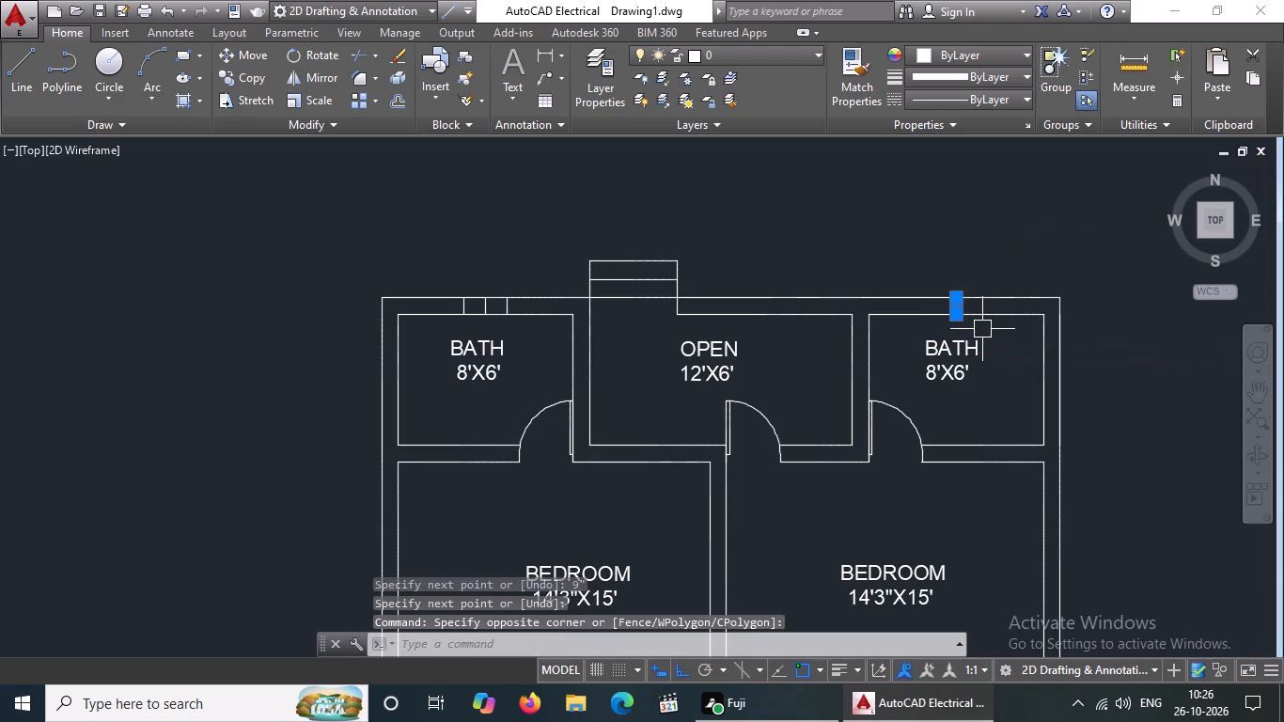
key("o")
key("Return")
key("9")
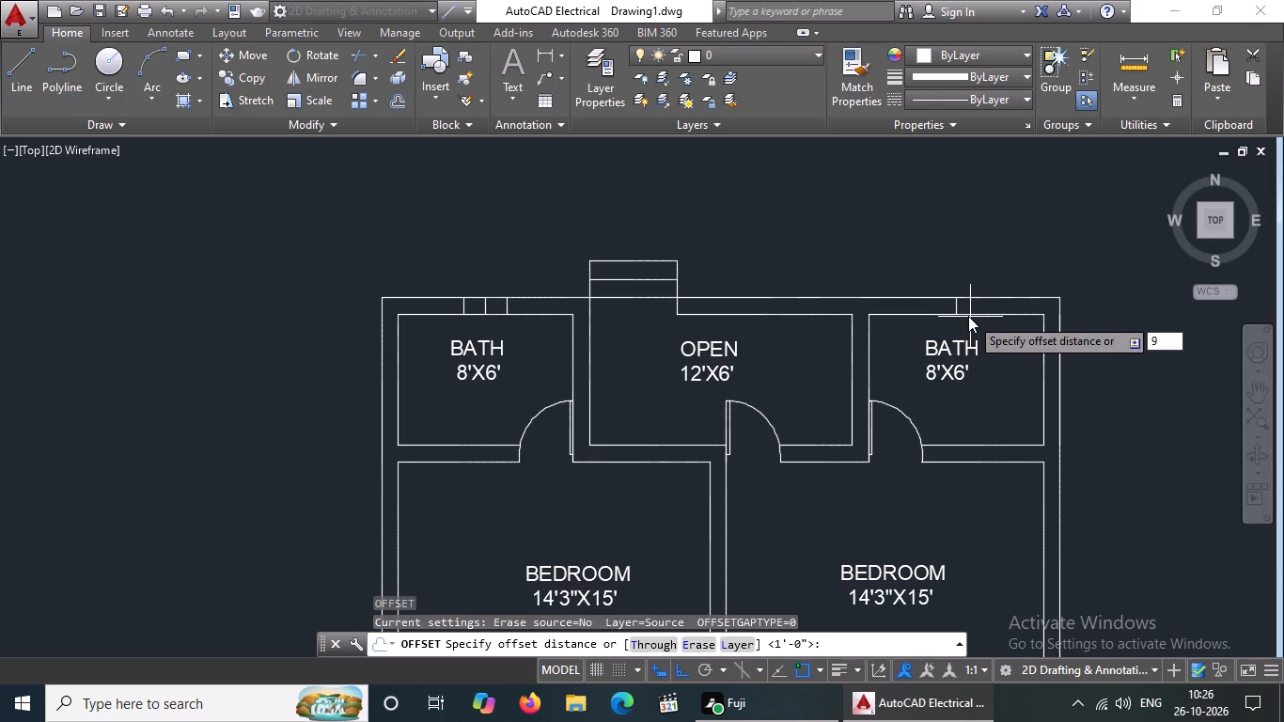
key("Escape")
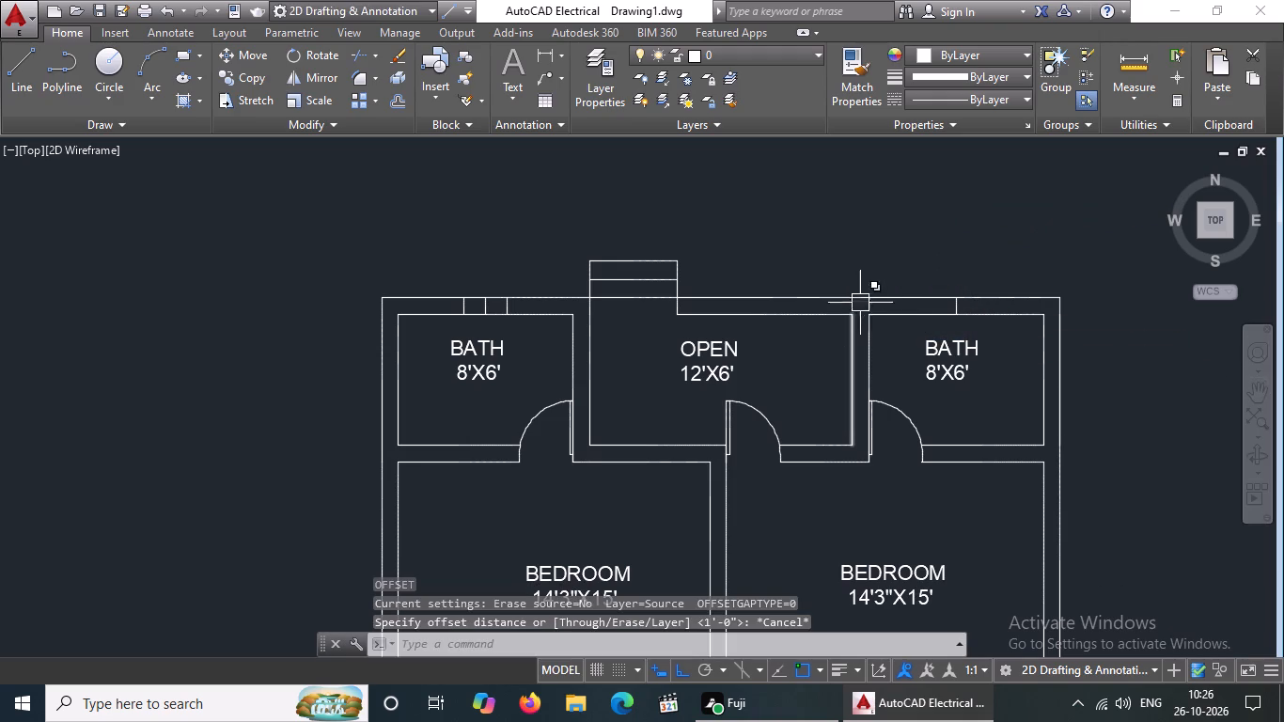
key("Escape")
Offset the short wall line above the eastern BATH by 1' to both sides.
left_click_drag(932, 277, 939, 286)
left_click(976, 329)
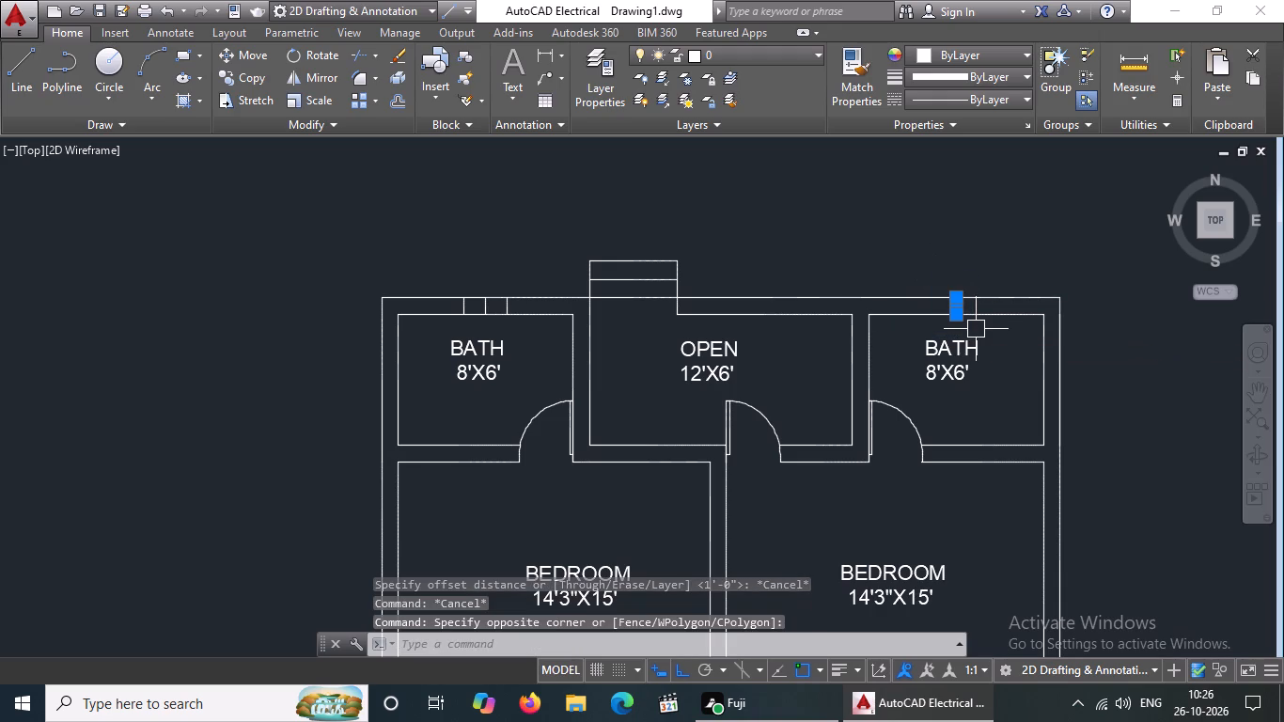
key("o")
key("Return")
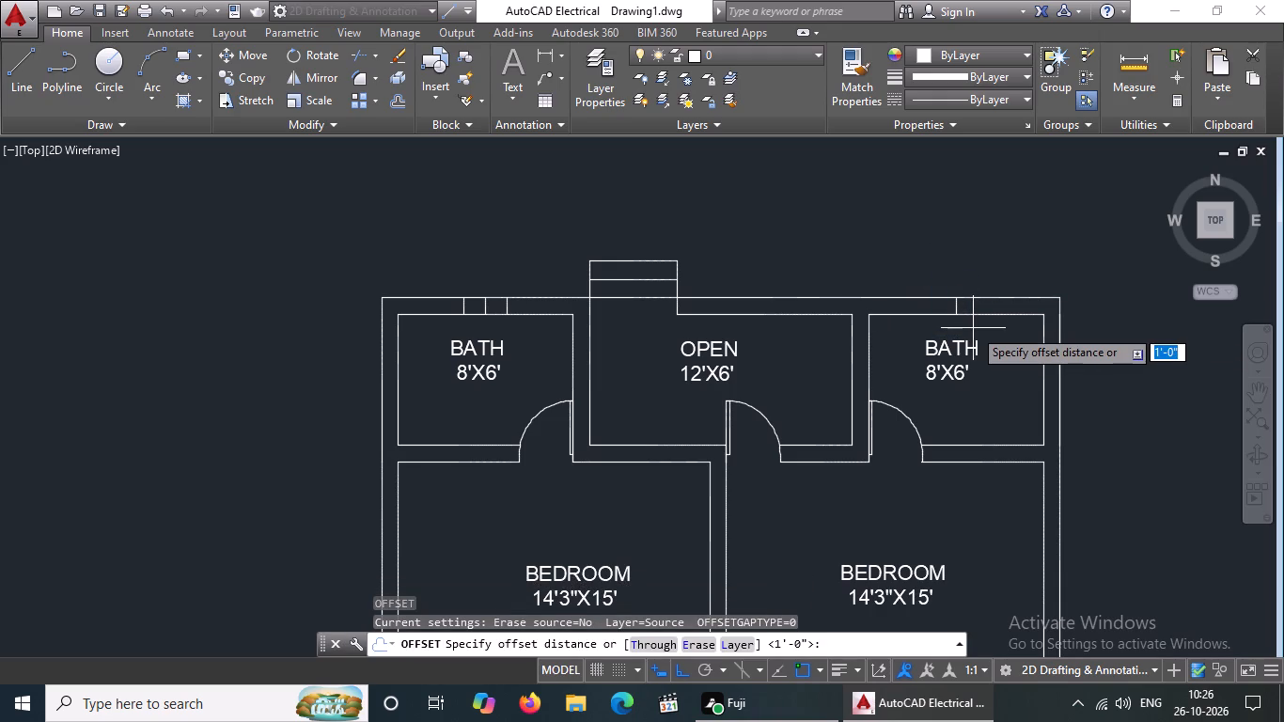
key("1")
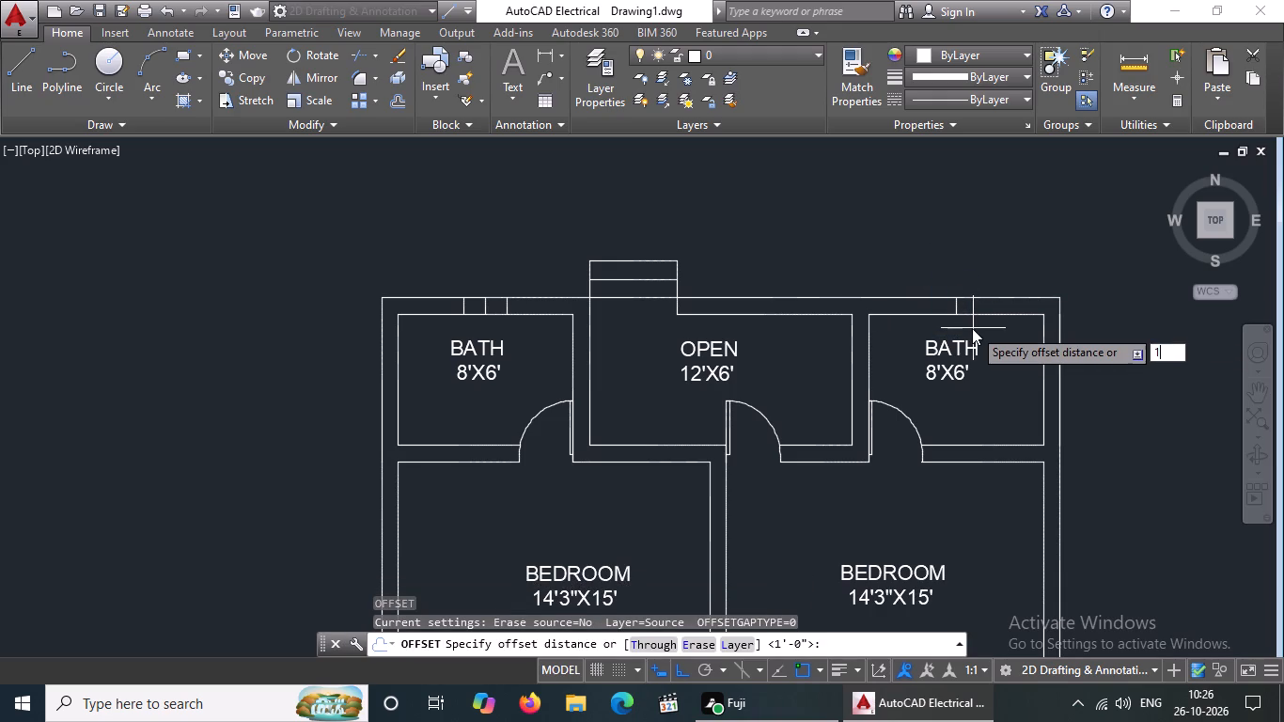
key("apostrophe")
key("Return")
left_click(986, 304)
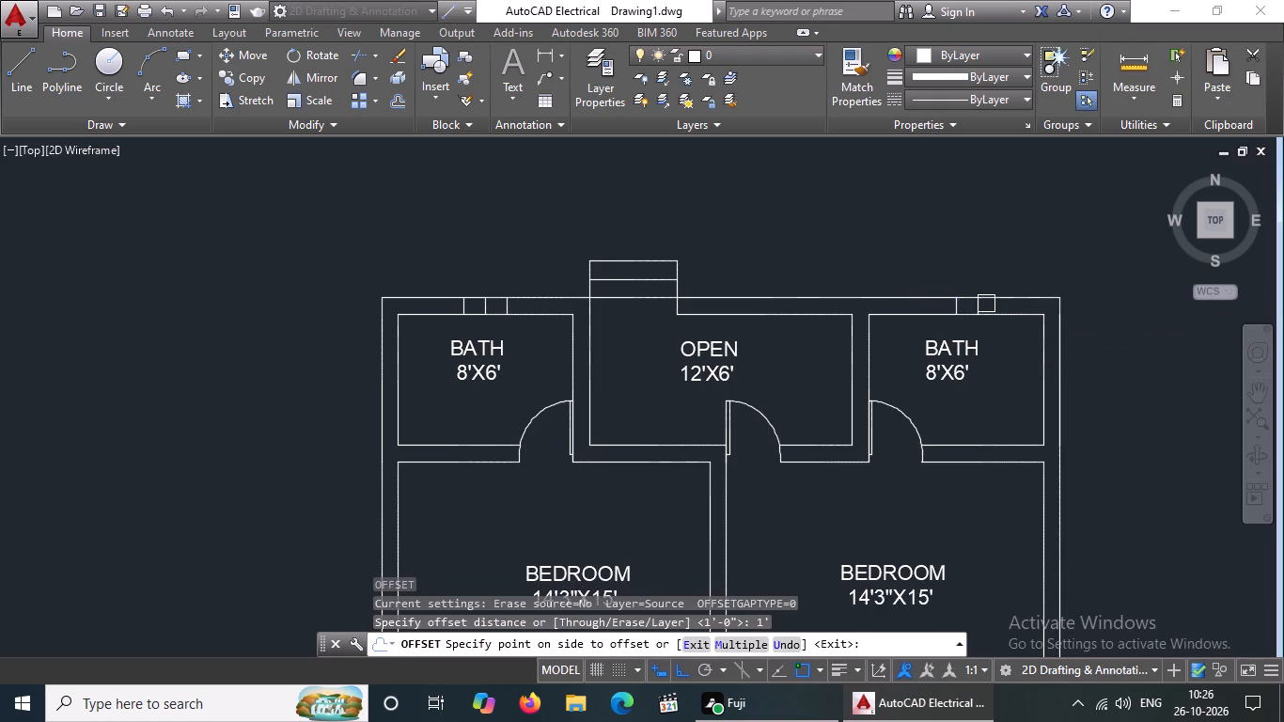
scroll(960, 305, "up", 2)
left_click(947, 307)
left_click(869, 311)
scroll(888, 305, "down", 3)
key("Escape")
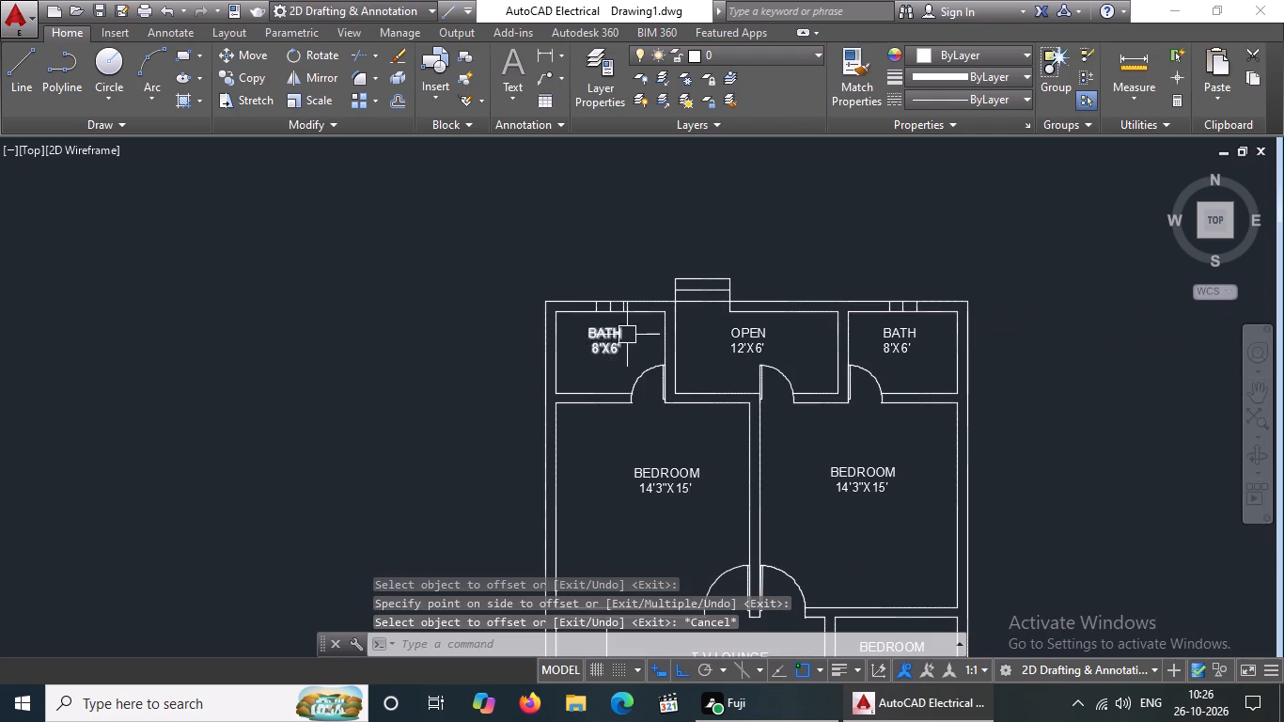
scroll(735, 326, "up", 2)
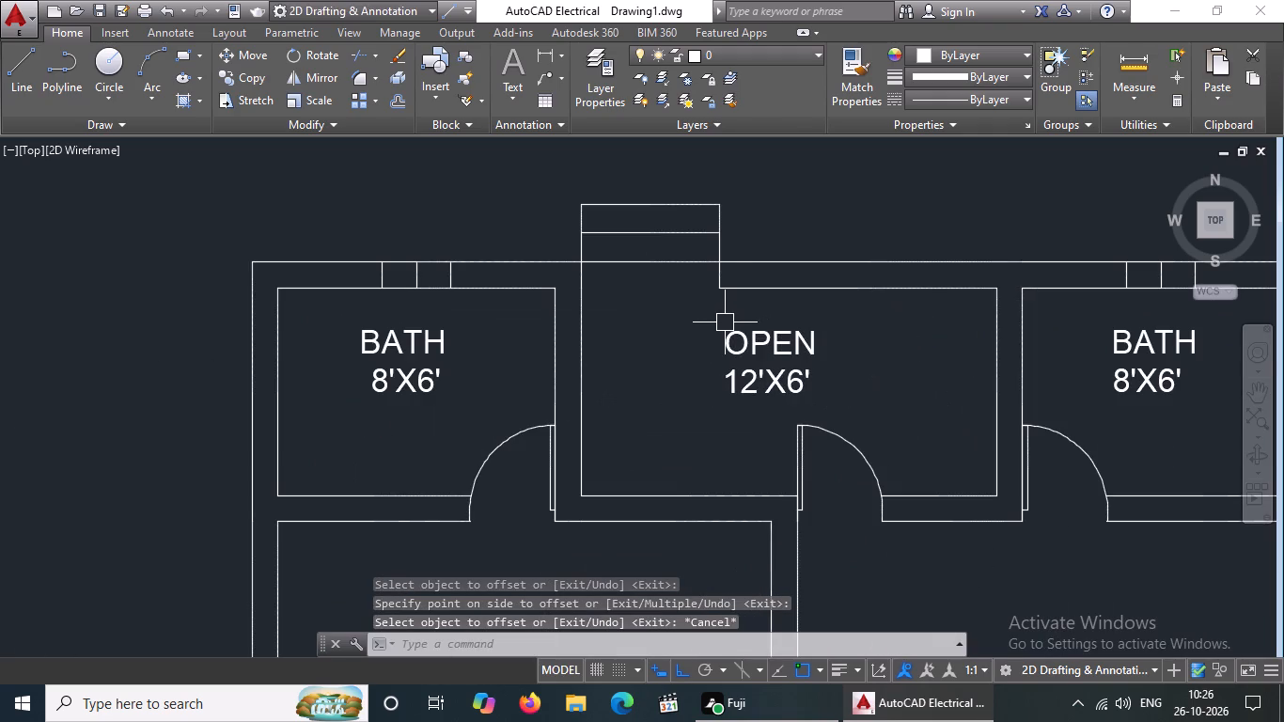
Draw a 2' line along the middle of the western BATH's outer wall opening, joining the midpoints of its two end lines.
key("l")
key("Return")
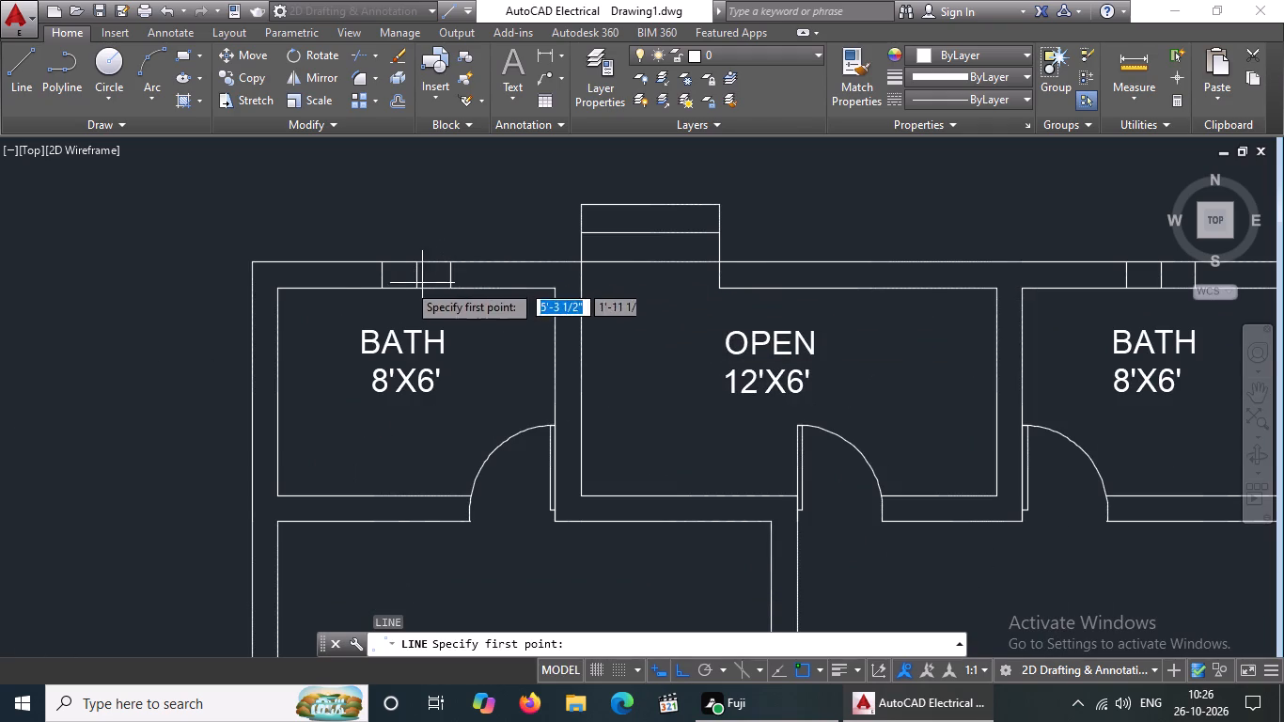
left_click(381, 277)
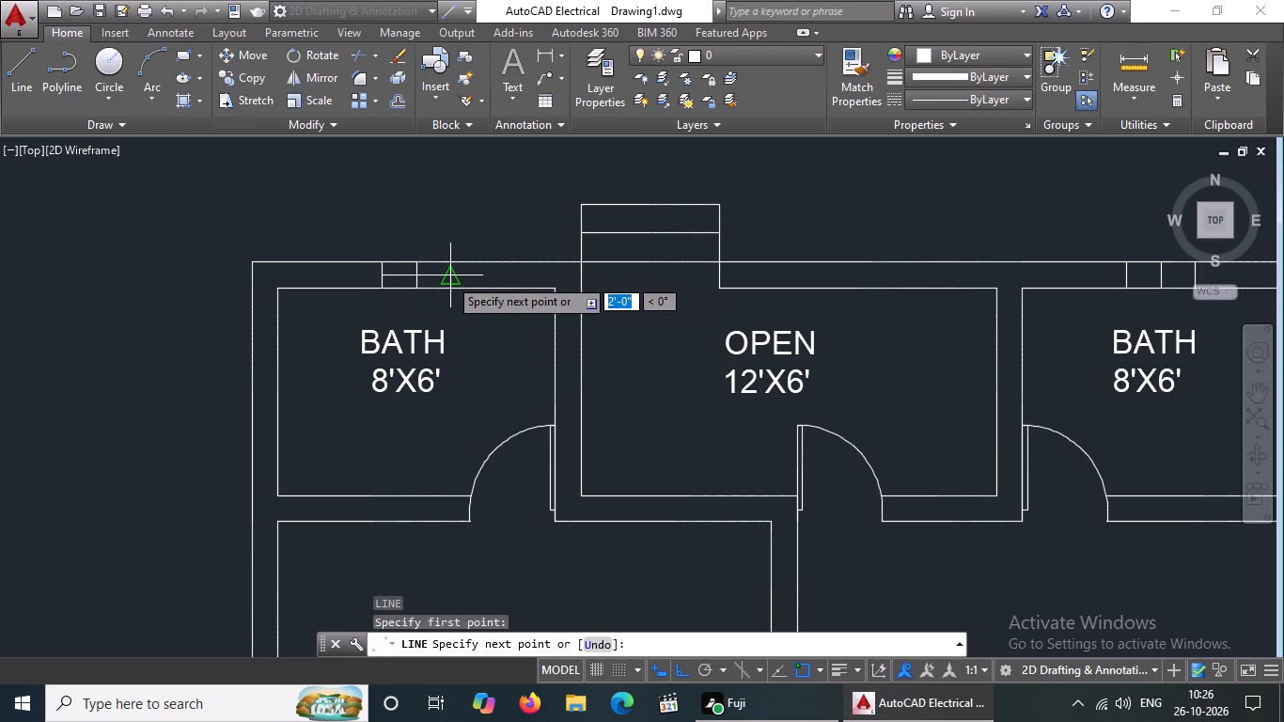
left_click(448, 277)
key("Escape")
Draw a line along the middle of the eastern BATH's outer wall opening, joining the midpoints of its two end lines.
key("l")
key("Return")
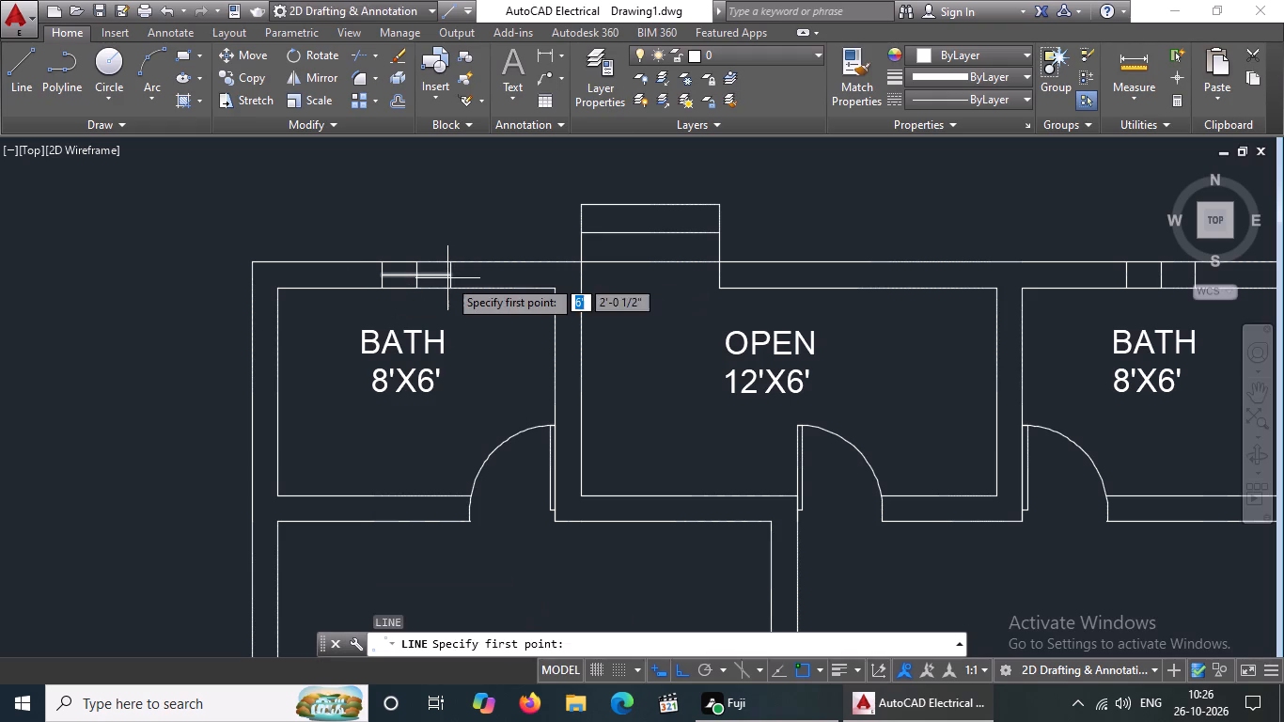
scroll(435, 277, "down", 3)
scroll(692, 302, "up", 3)
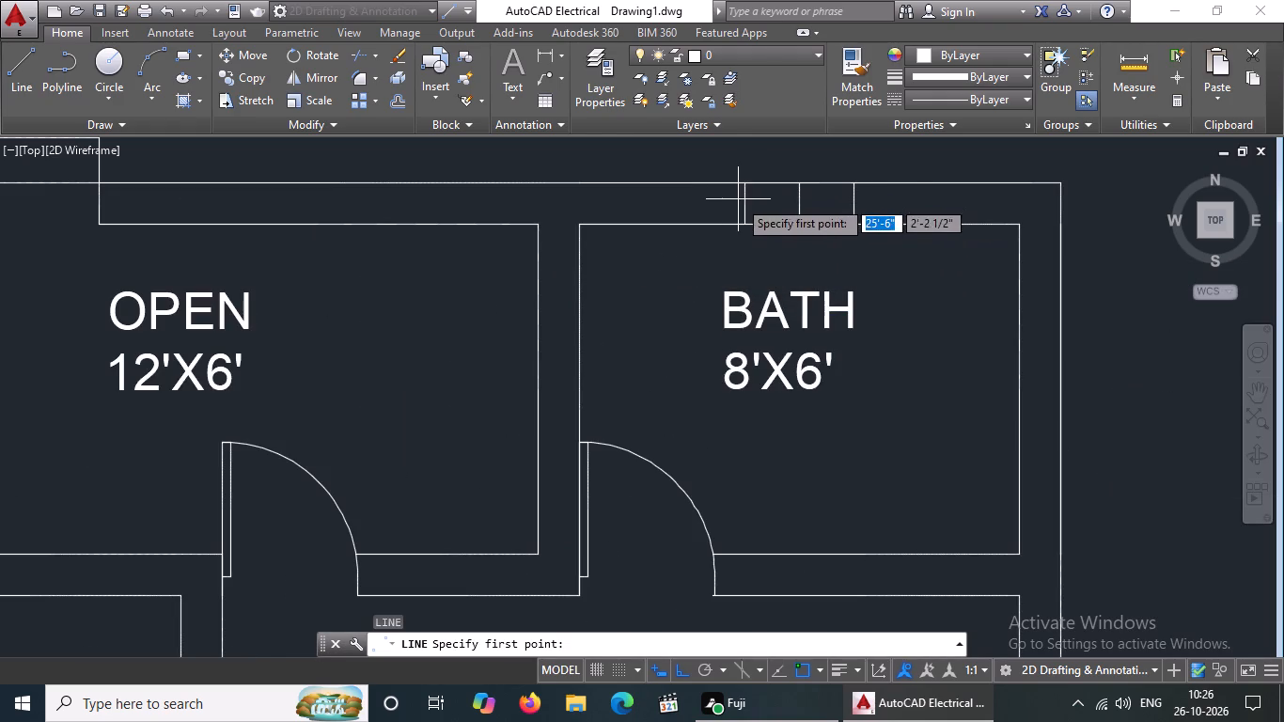
left_click_drag(747, 202, 759, 202)
left_click(857, 203)
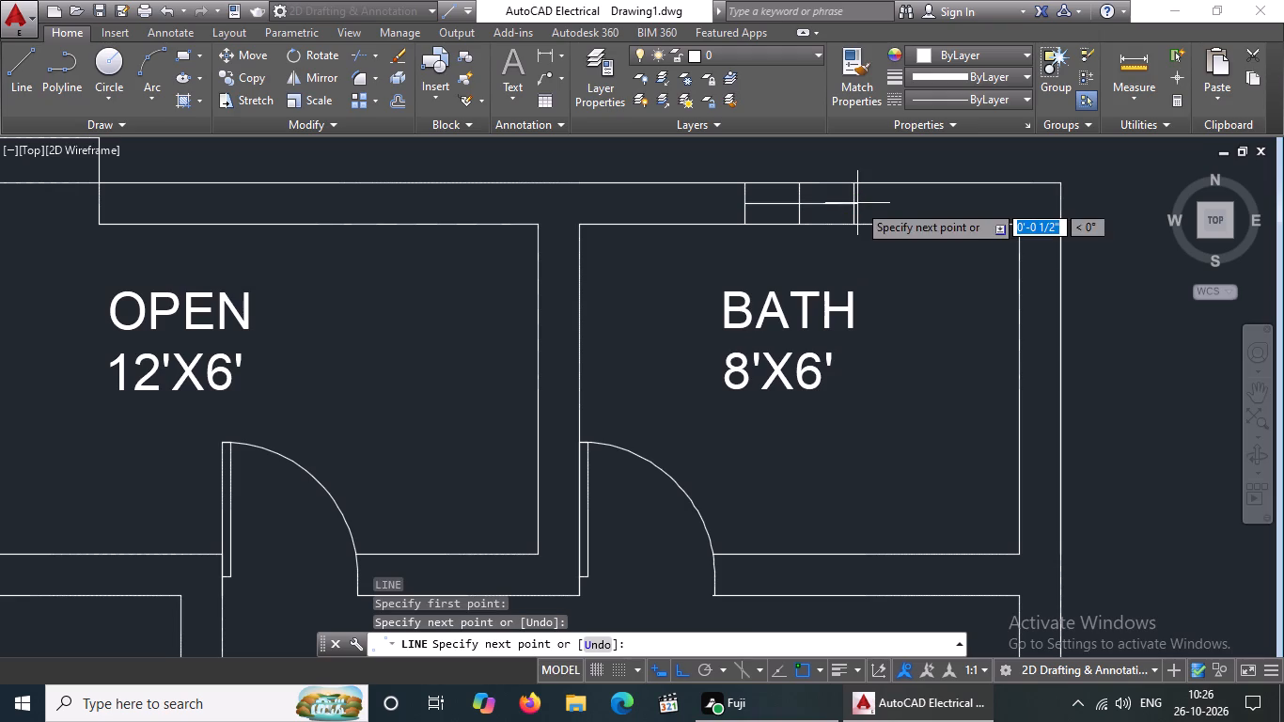
key("Return")
scroll(851, 228, "down", 4)
key("Escape")
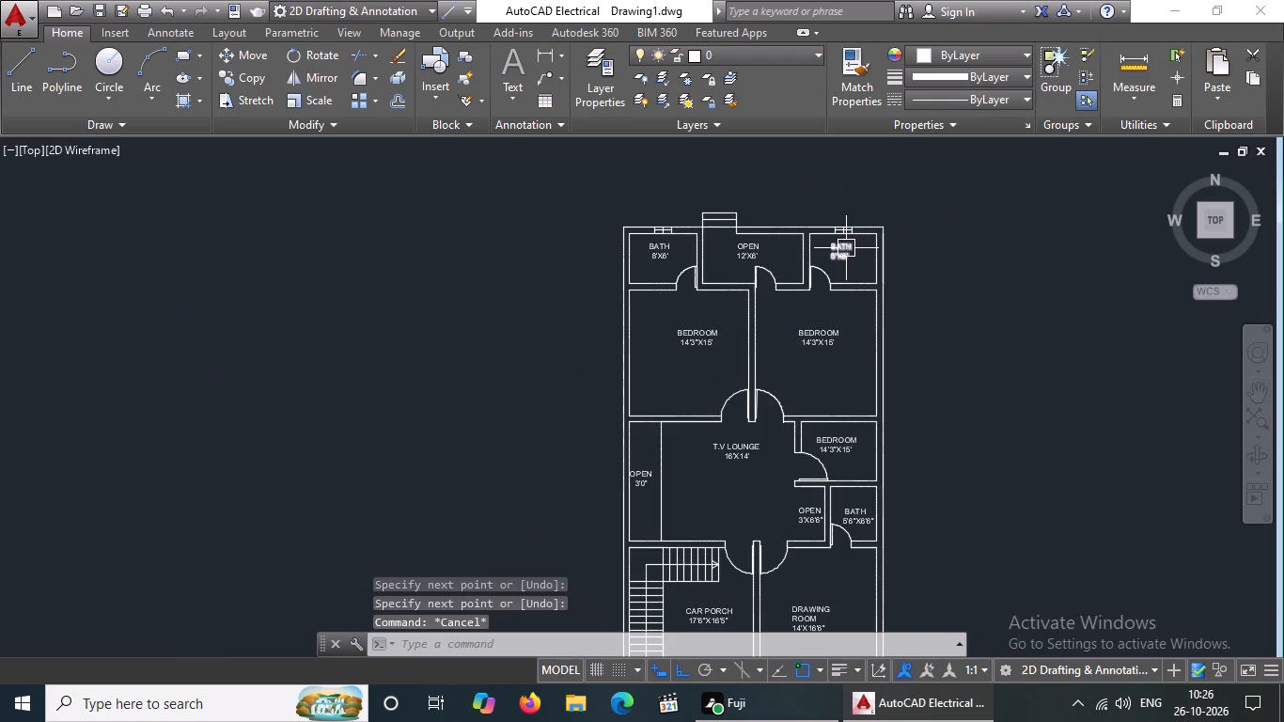
Draw a 9" line across the west outer wall from the midpoint of the western 14'3"X15' BEDROOM's inner wall line.
key("l")
key("Return")
scroll(638, 350, "up", 2)
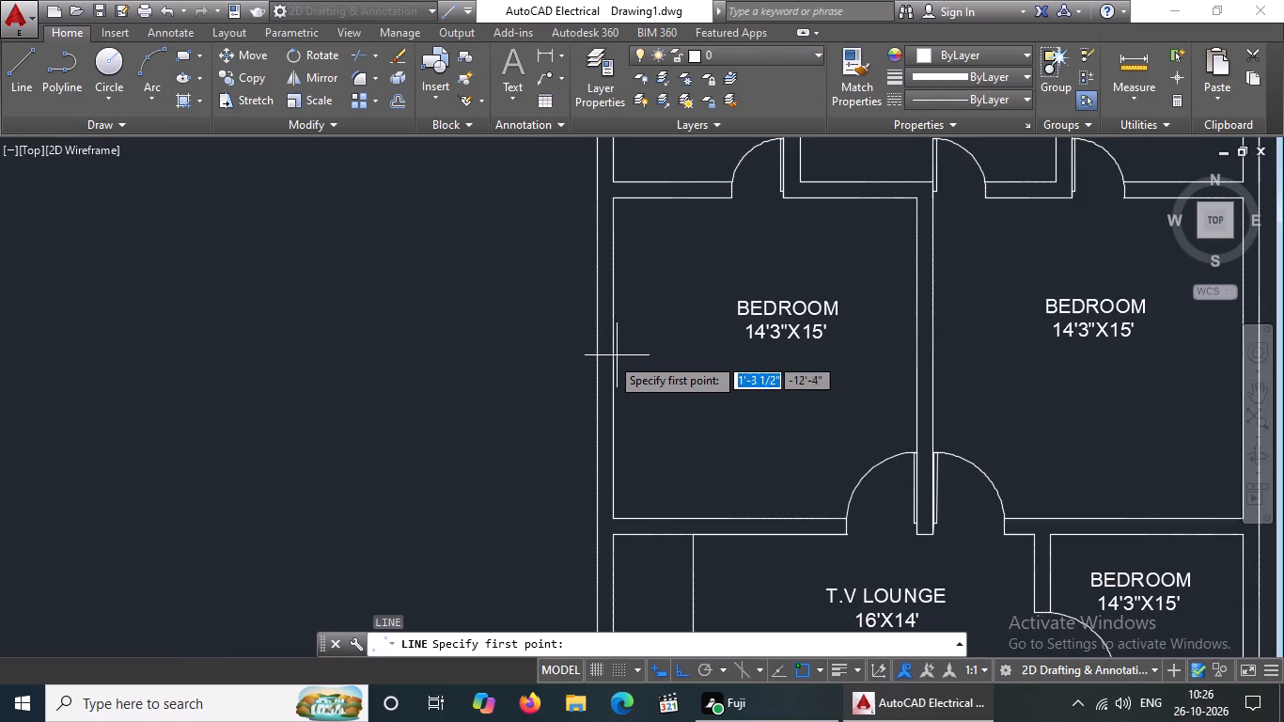
left_click(613, 363)
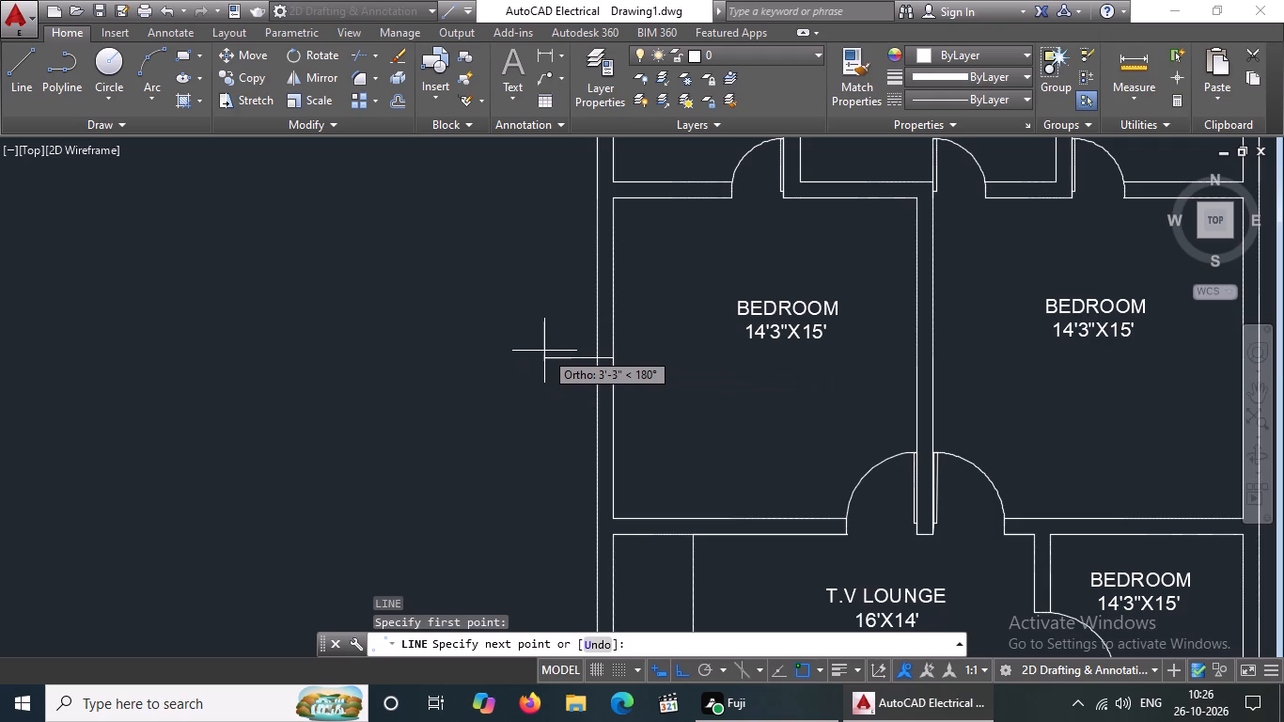
type("9\"")
key("Return")
key("Return")
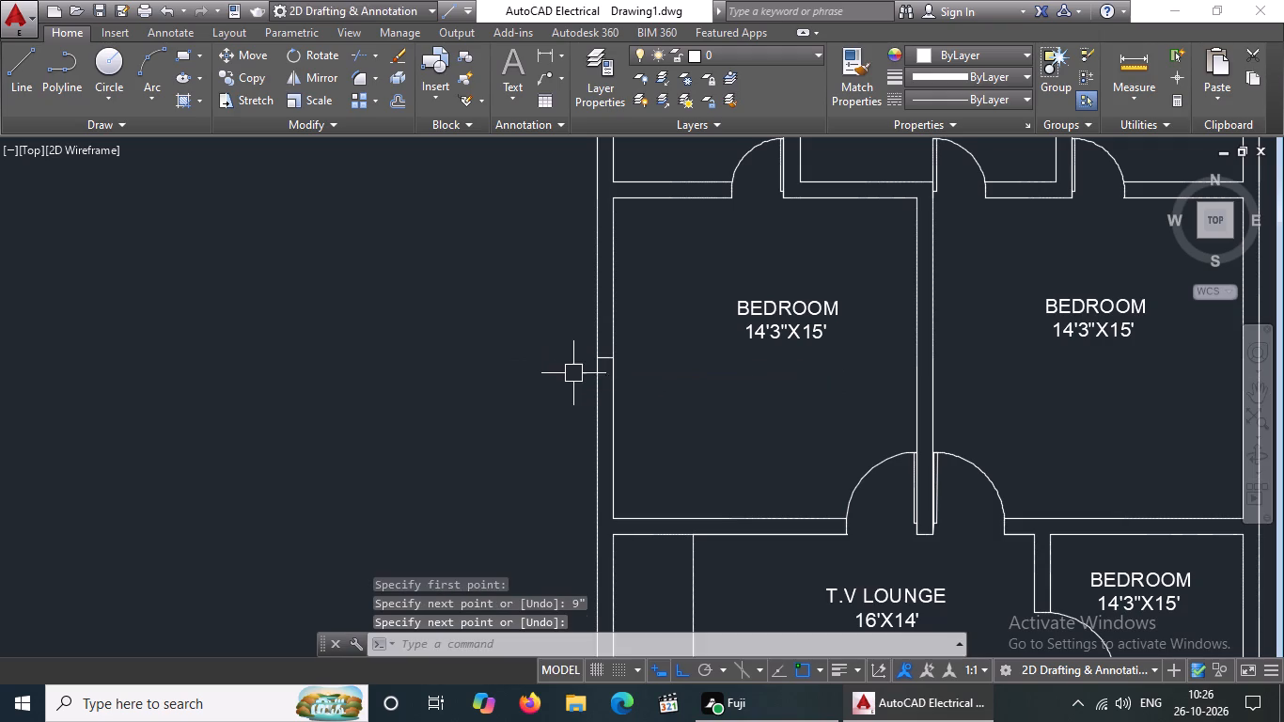
Offset the short wall line beside the western BEDROOM by 2' to both sides.
scroll(582, 369, "down", 3)
scroll(607, 374, "up", 2)
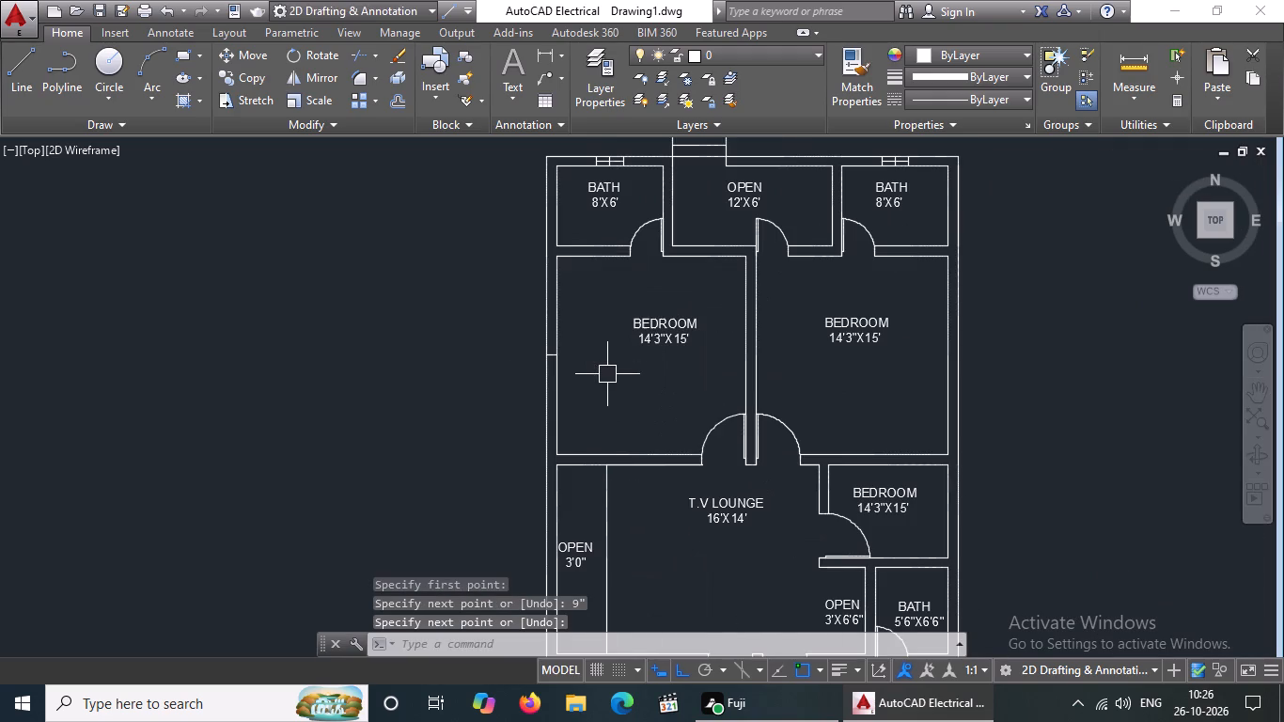
key("o")
key("Return")
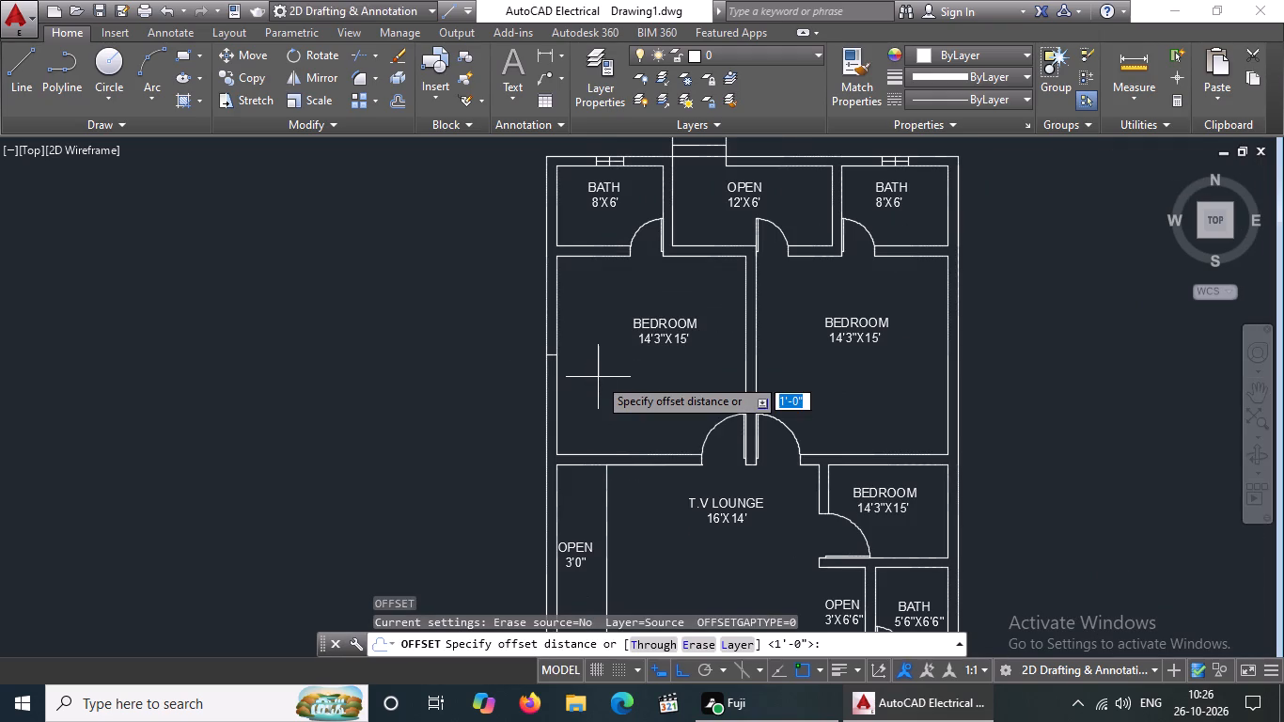
key("2")
key("apostrophe")
key("Return")
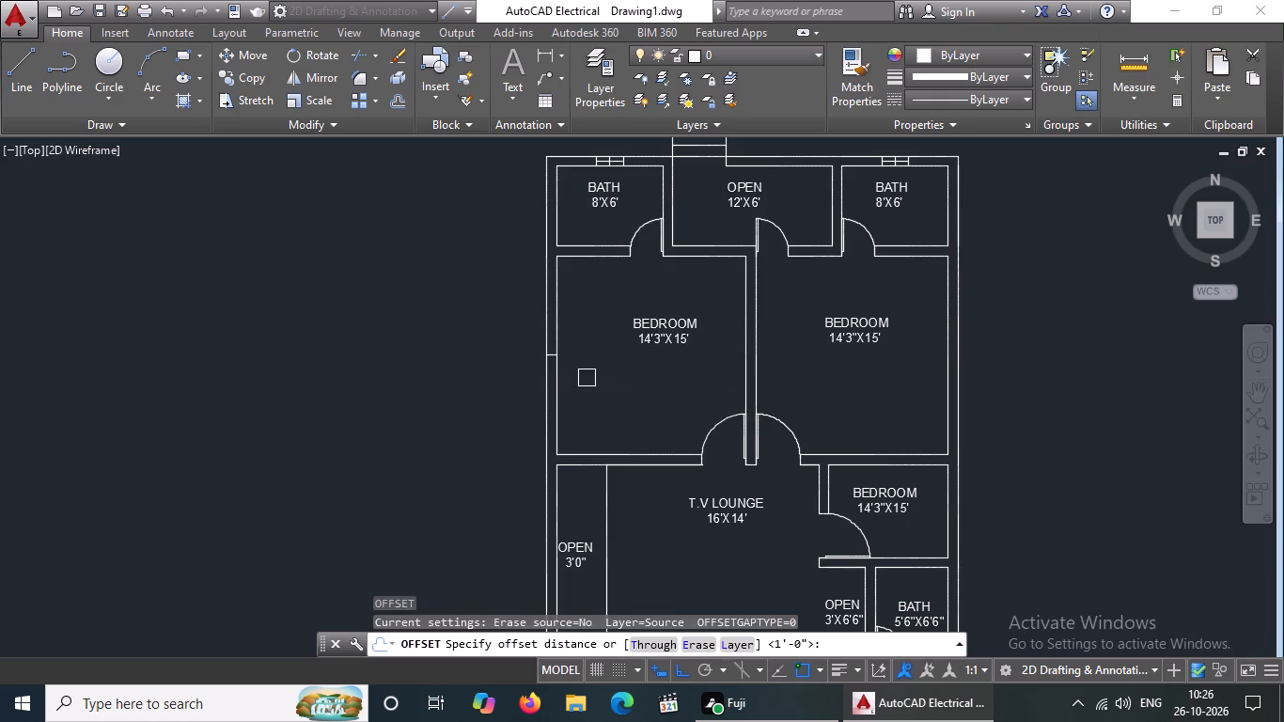
scroll(547, 357, "up", 2)
left_click_drag(549, 352, 556, 331)
left_click(572, 278)
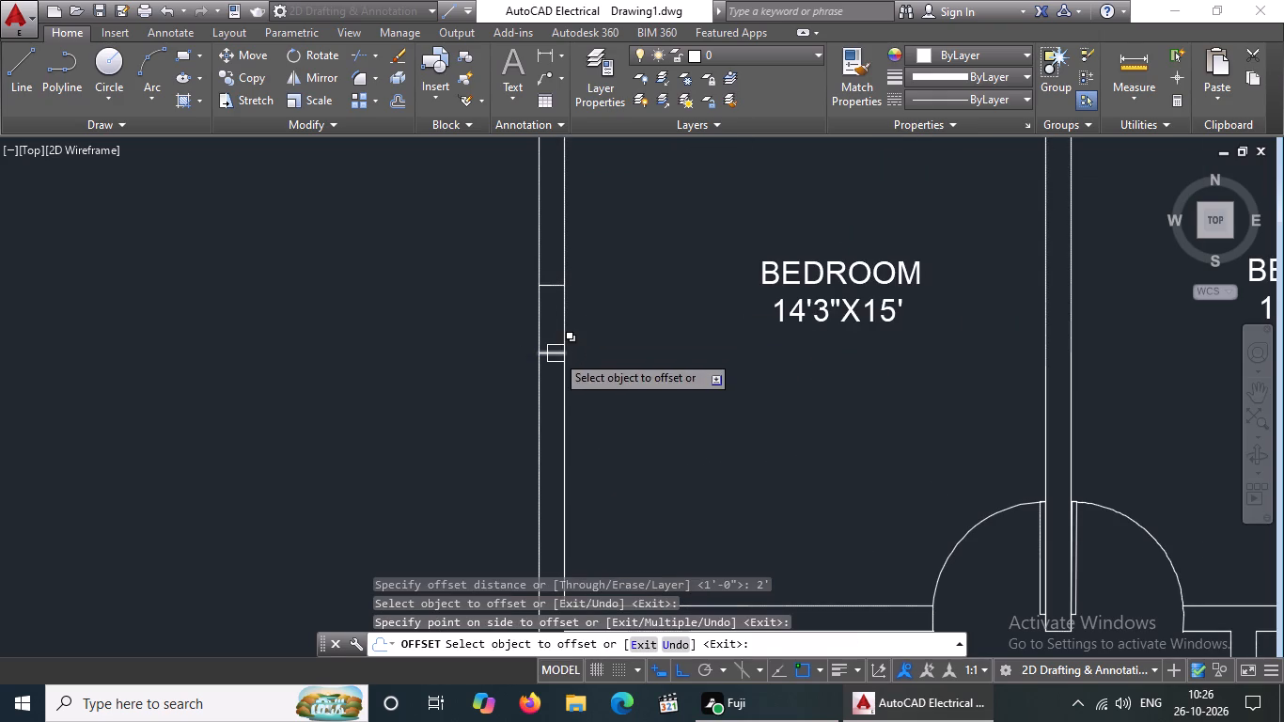
left_click_drag(556, 353, 556, 411)
left_click(556, 411)
scroll(603, 407, "down", 3)
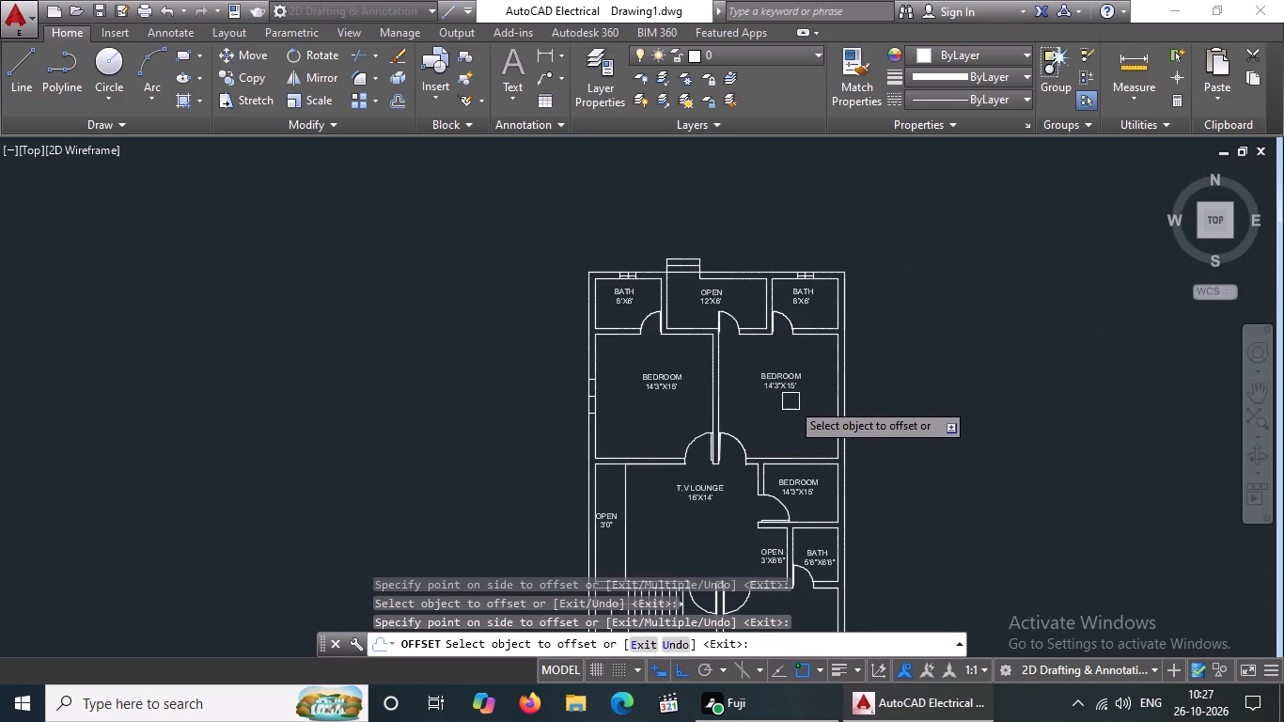
key("Escape")
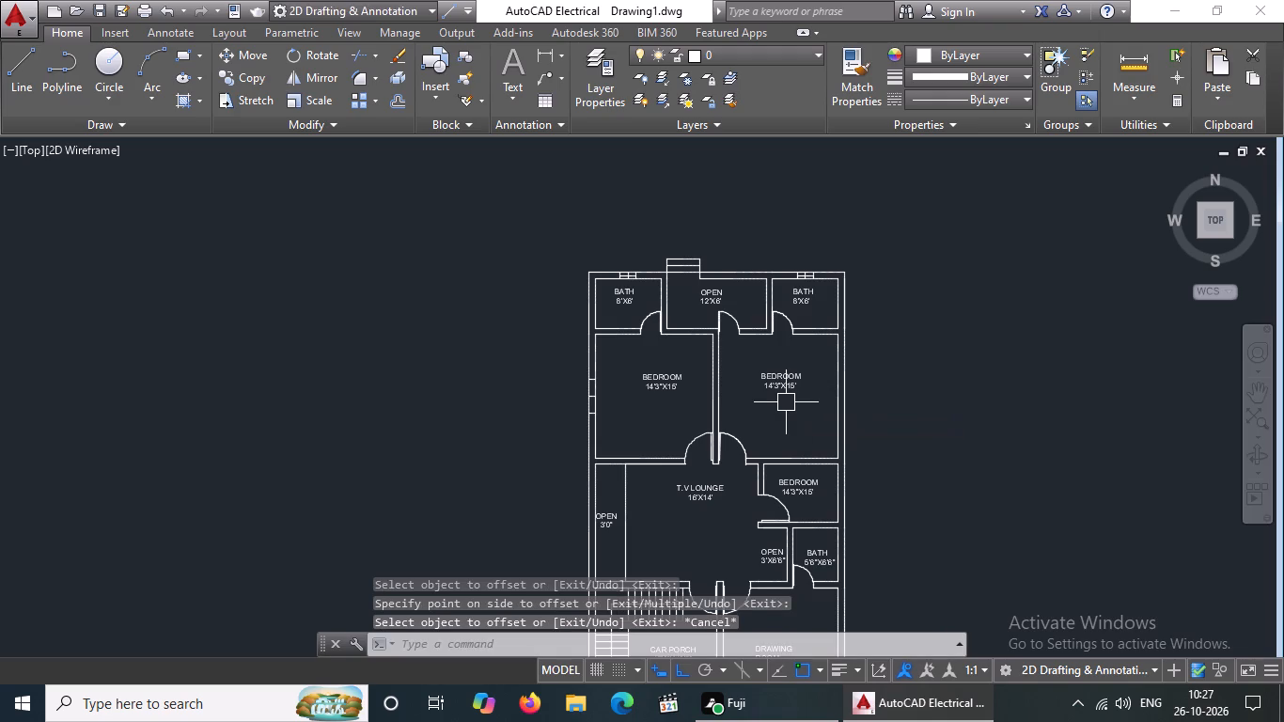
Draw a 9" line across the east outer wall from the midpoint of the upper eastern BEDROOM's inner wall line.
key("l")
key("Return")
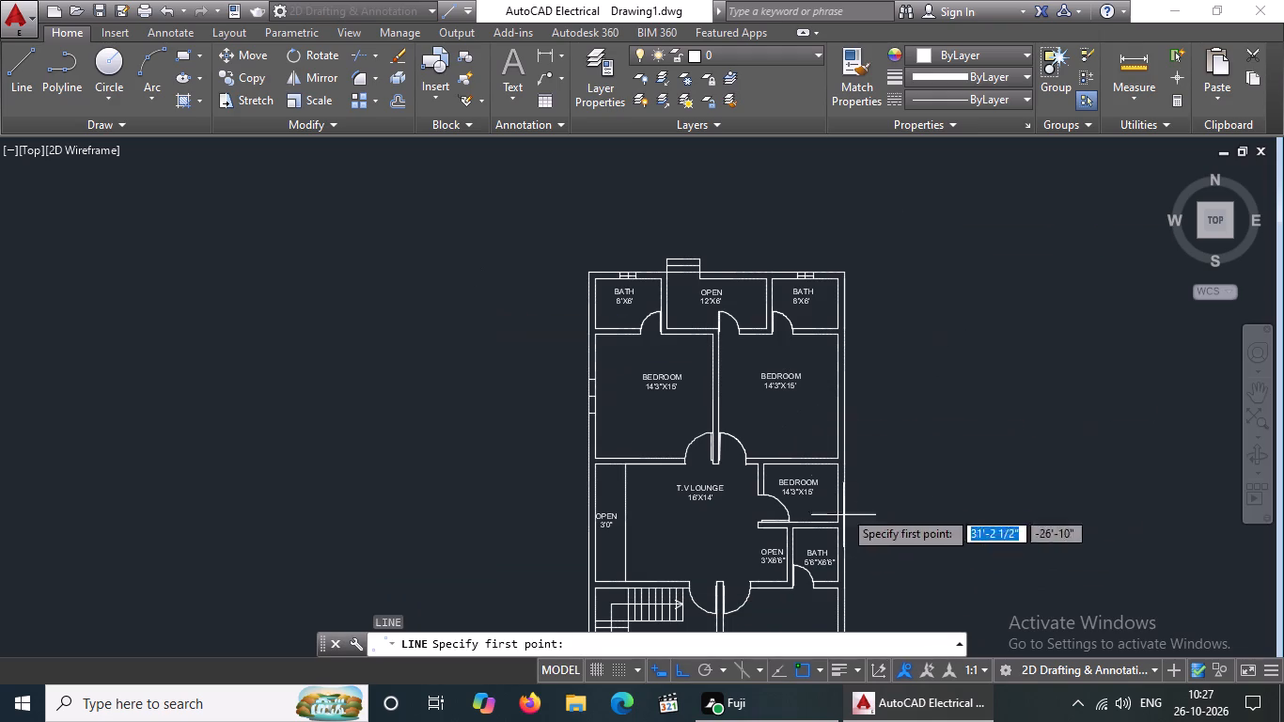
left_click_drag(838, 399, 855, 400)
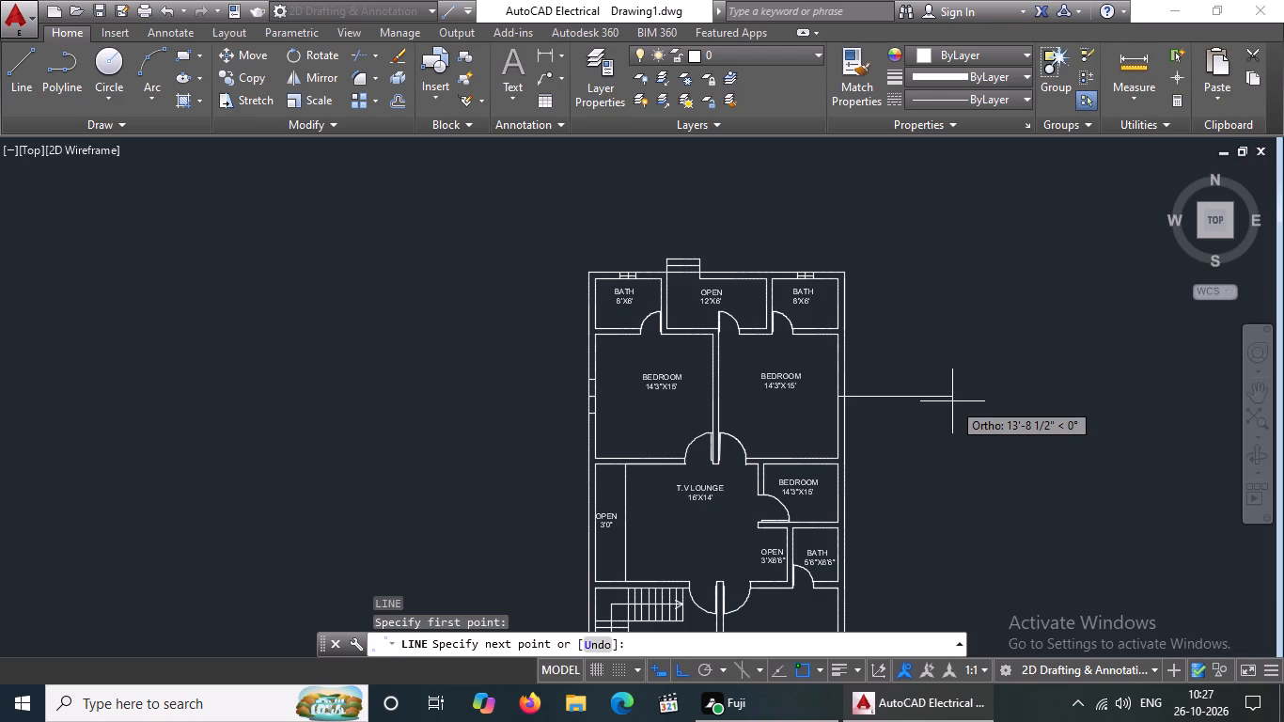
key("9")
key("shift+quotedbl")
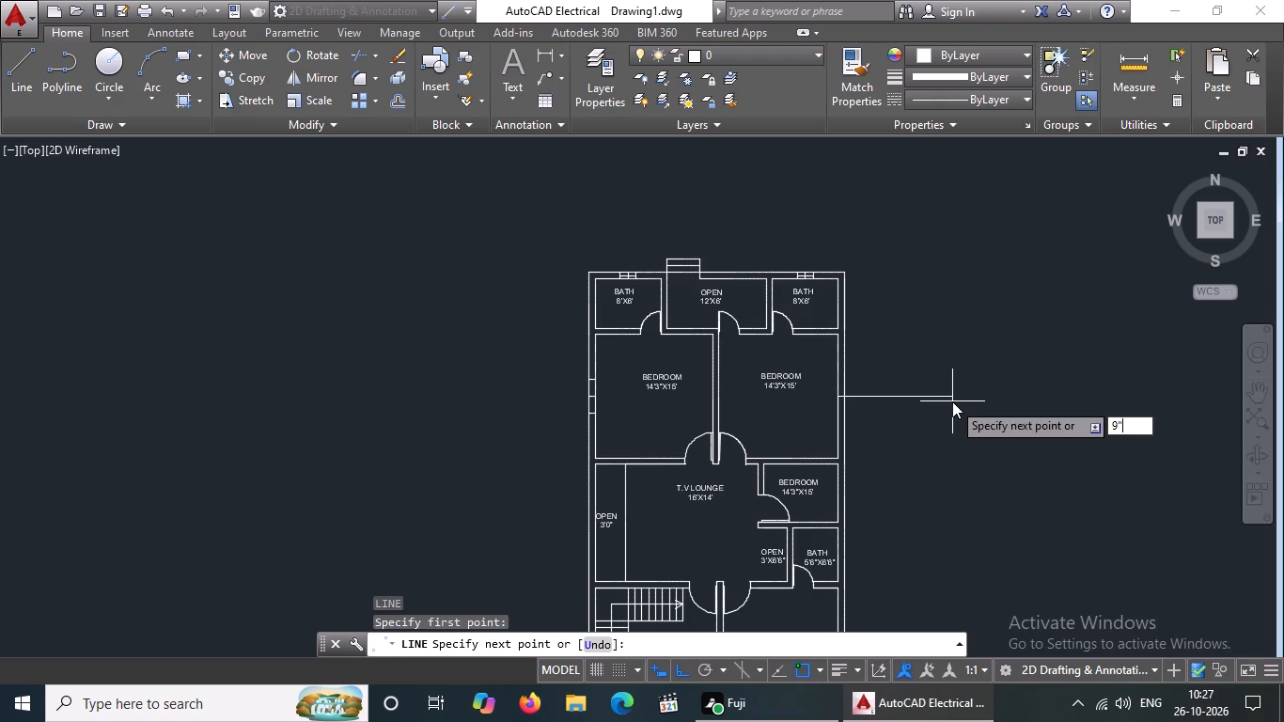
key("Return")
key("Return")
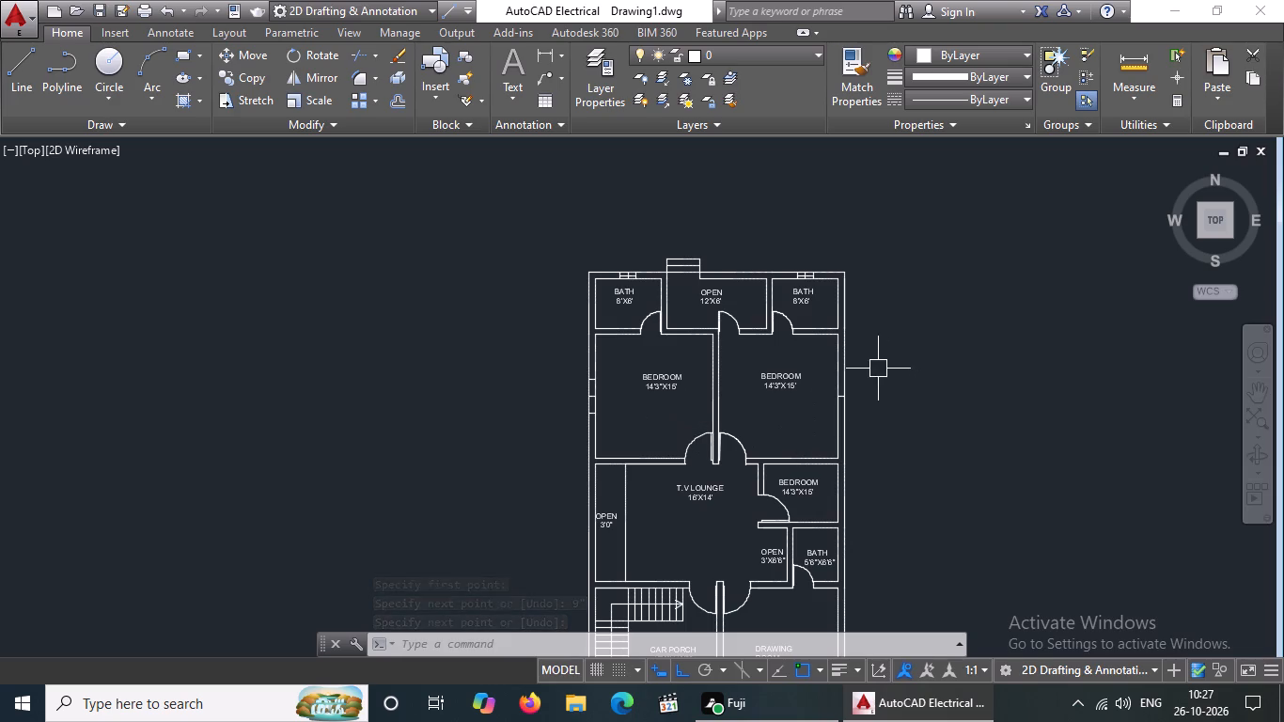
key("Escape")
Offset the short wall line beside the upper eastern BEDROOM by 2' to both sides.
scroll(838, 391, "up", 3)
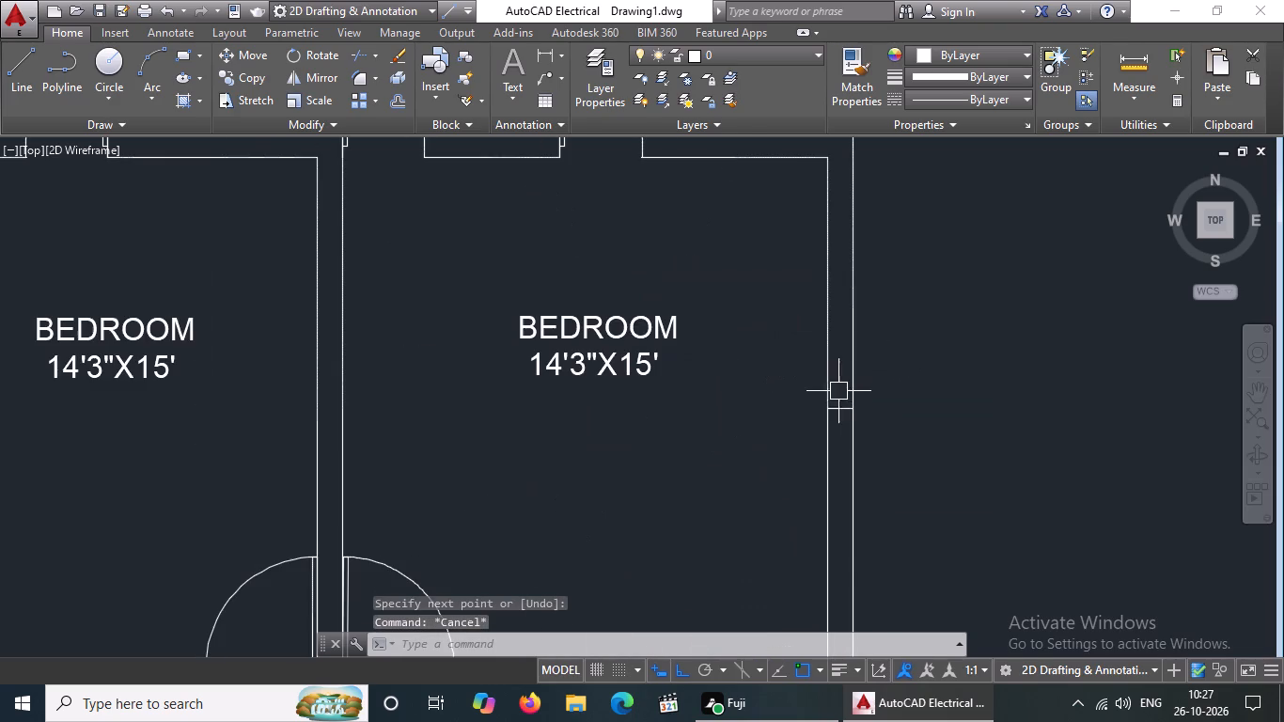
key("Escape")
key("o")
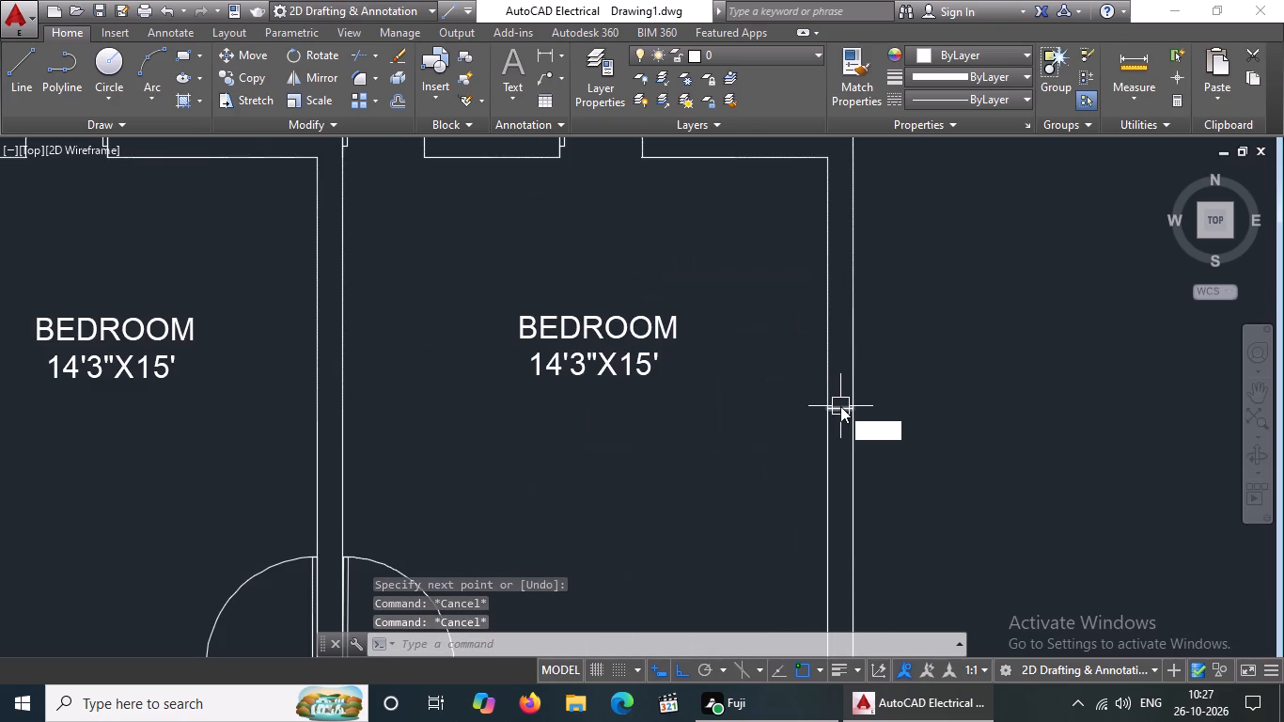
key("Return")
key("2")
key("apostrophe")
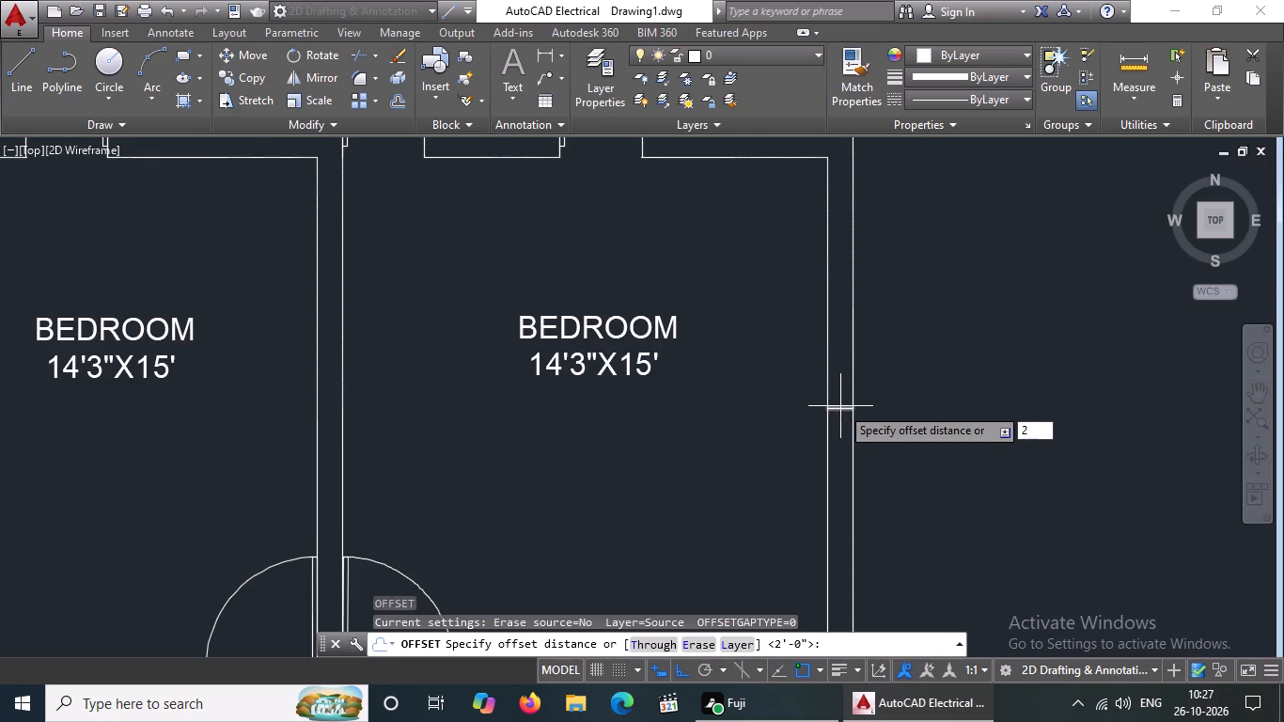
key("Return")
scroll(847, 401, "up", 2)
left_click(830, 422)
left_click(830, 353)
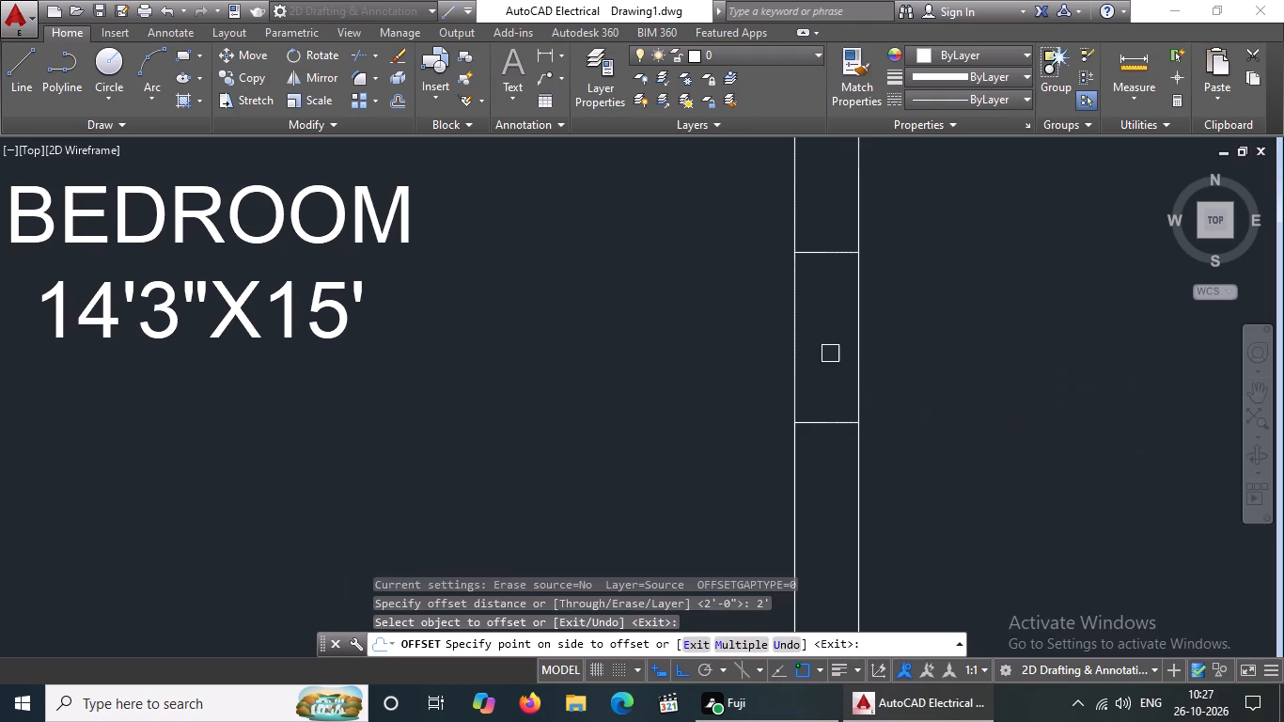
left_click_drag(838, 419, 838, 440)
left_click(838, 469)
scroll(839, 466, "down", 5)
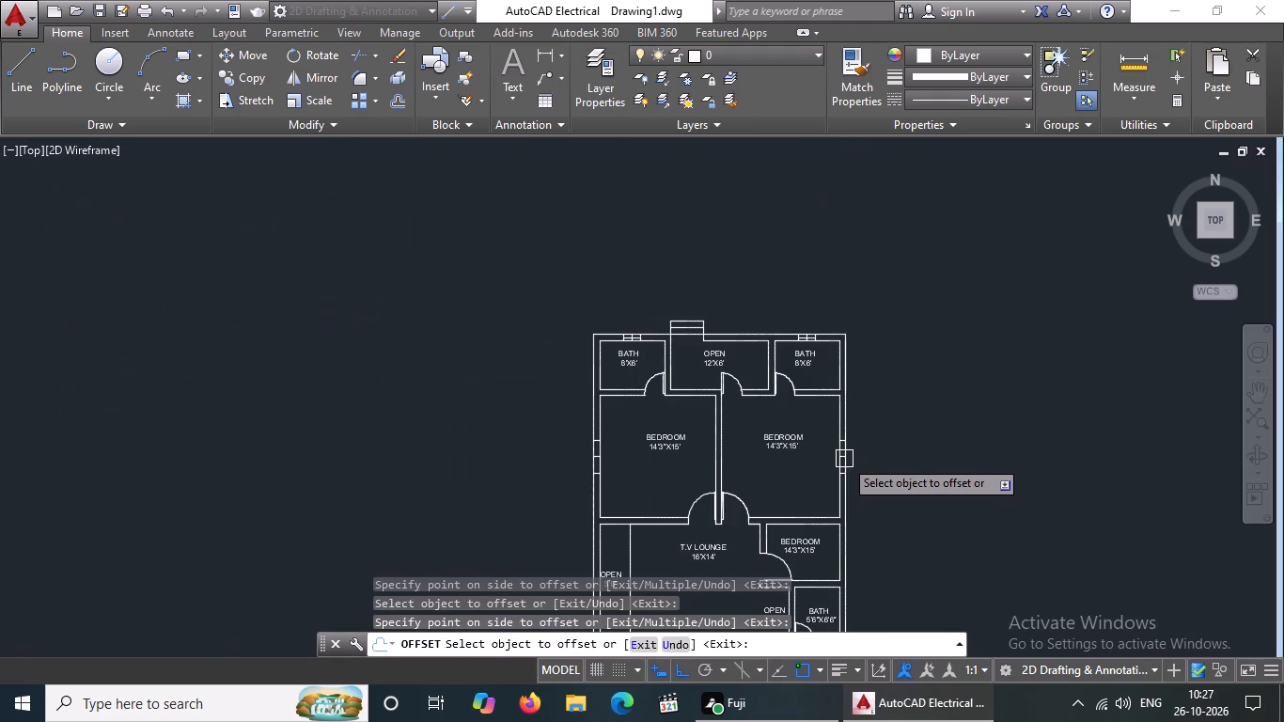
scroll(804, 324, "up", 2)
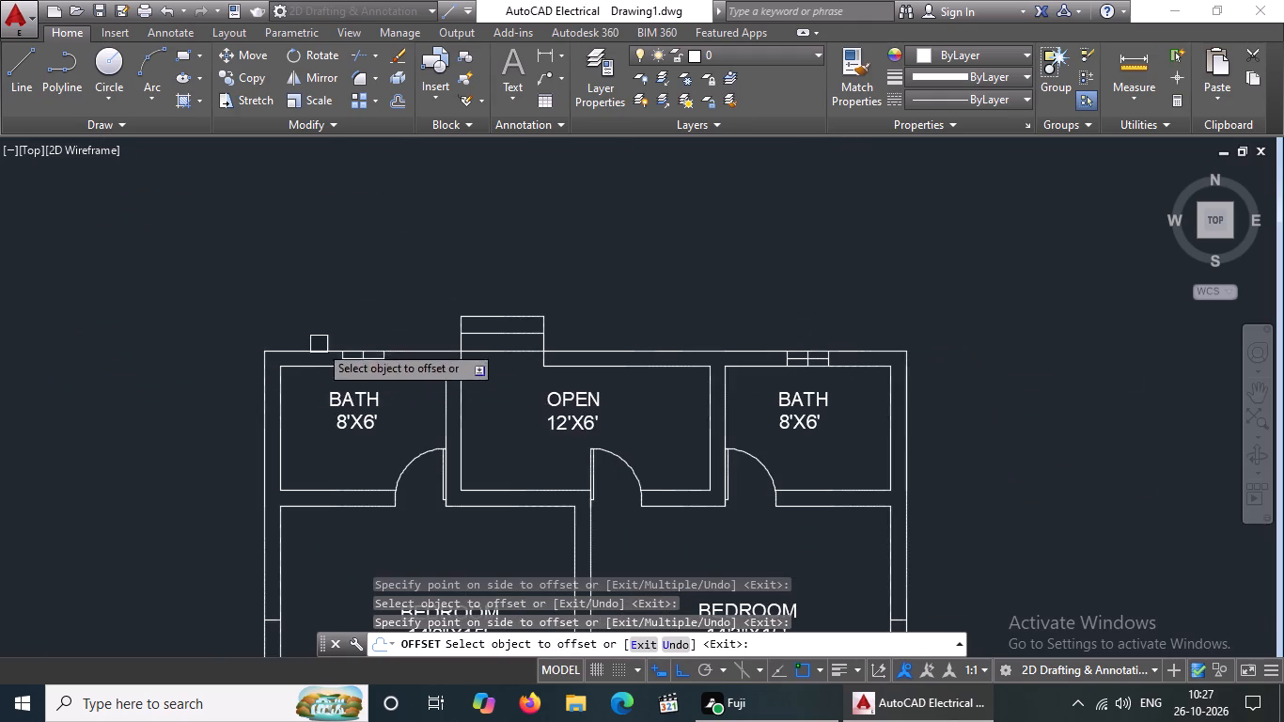
scroll(323, 353, "up", 3)
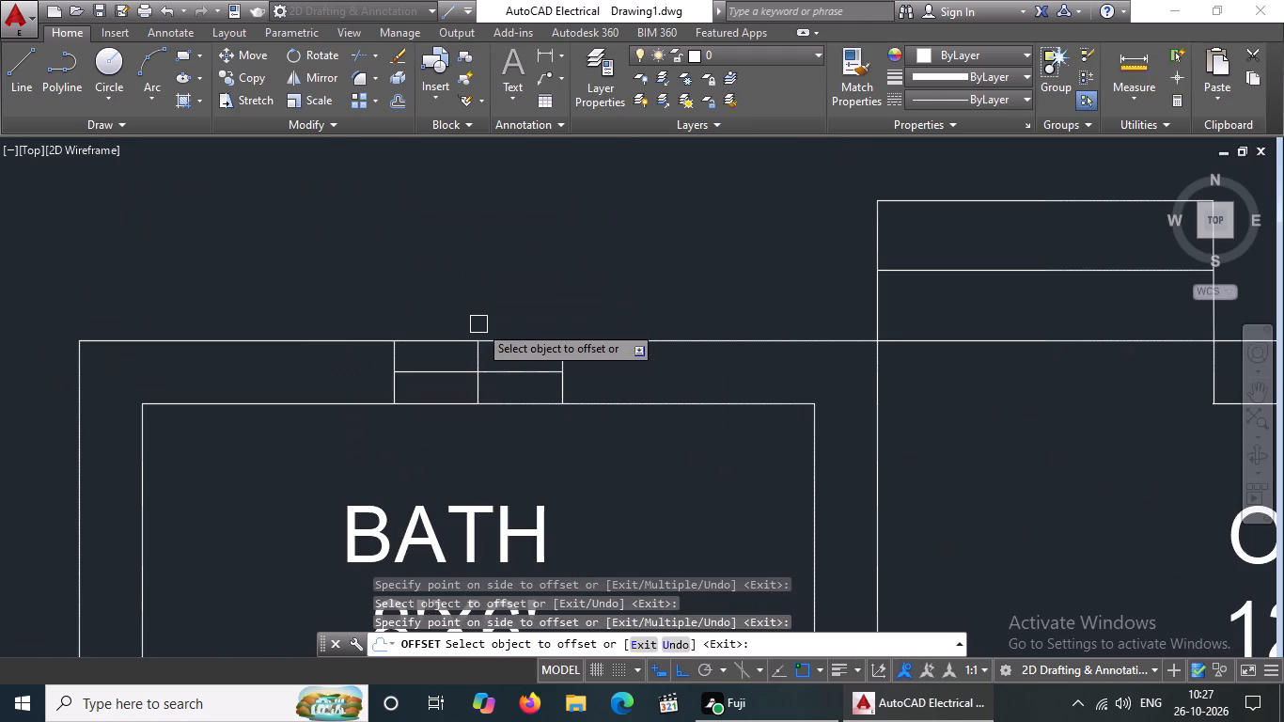
key("Escape")
Offset the lengthwise middle line of the western BATH's outer wall opening by 1" to both sides.
key("o")
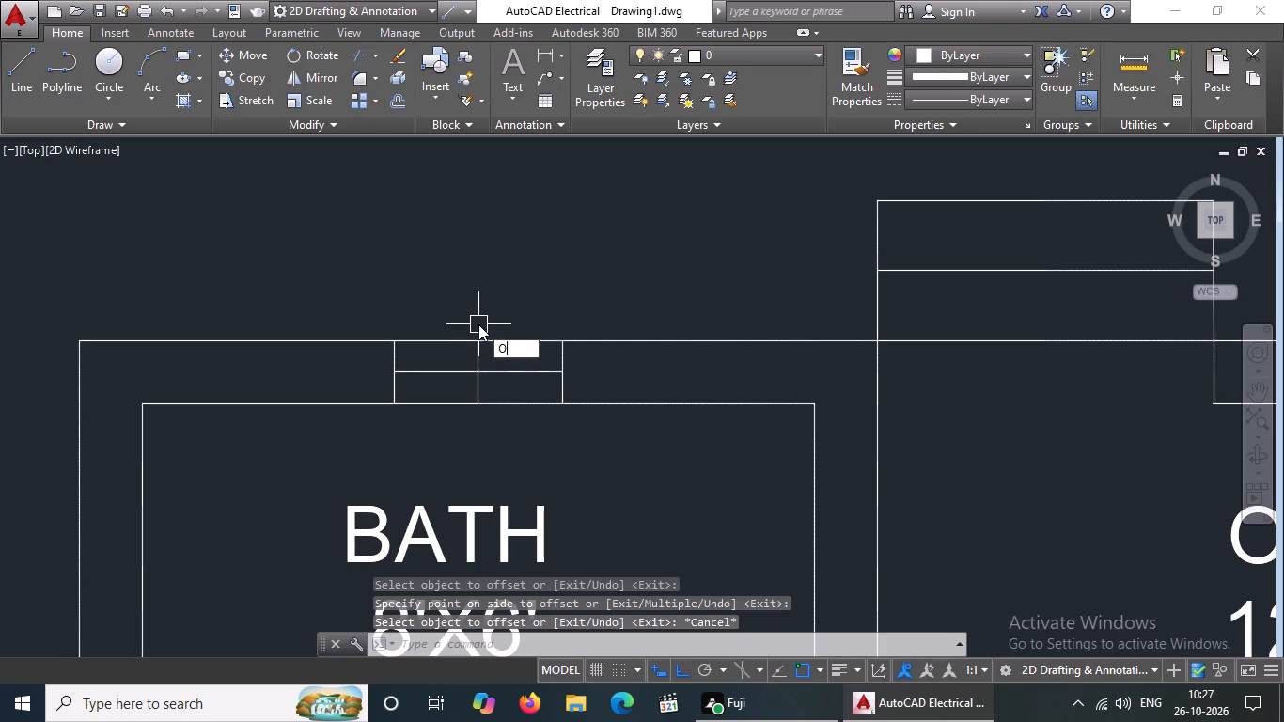
key("Return")
type("1\"")
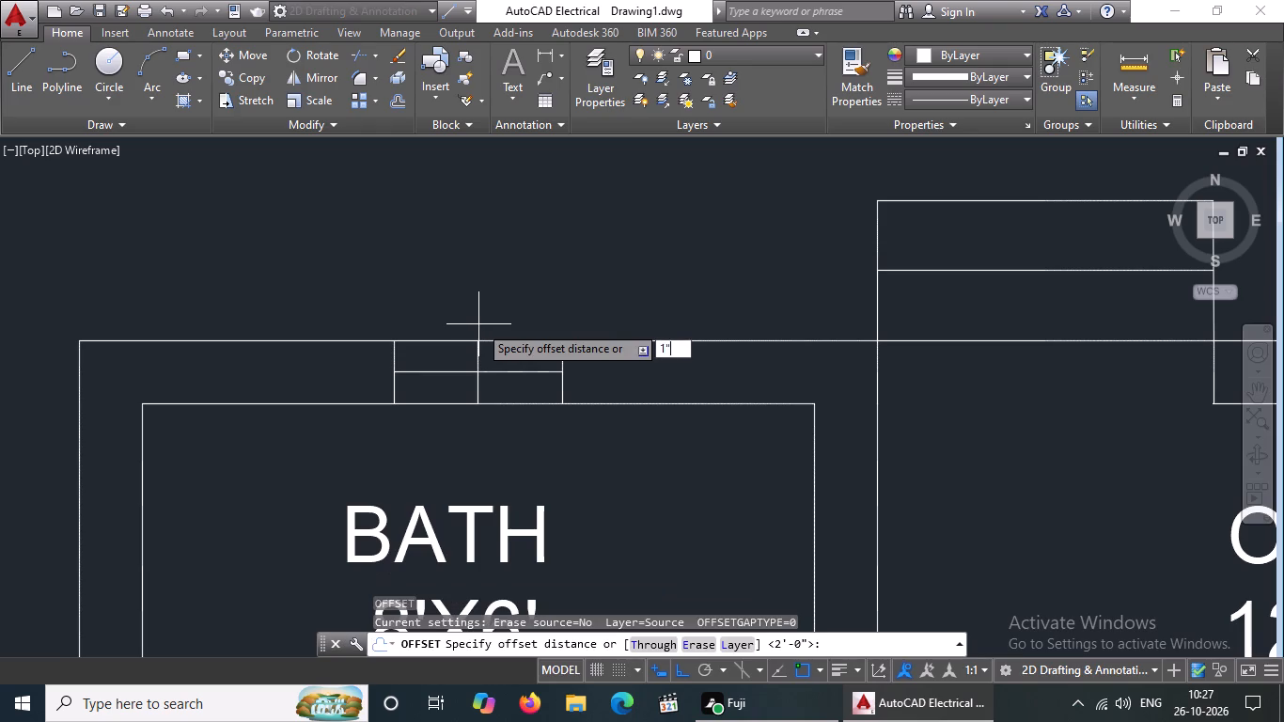
key("Return")
left_click(431, 369)
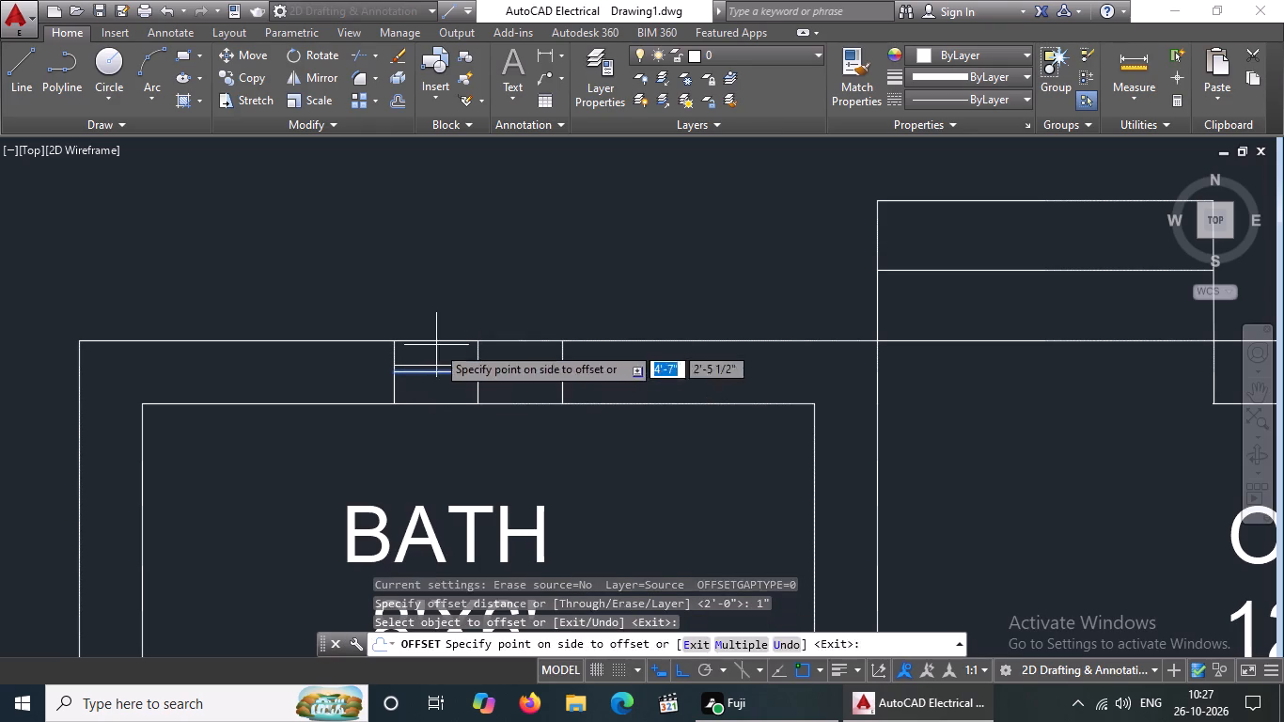
left_click(436, 345)
left_click_drag(439, 377, 439, 388)
left_click_drag(439, 401, 450, 402)
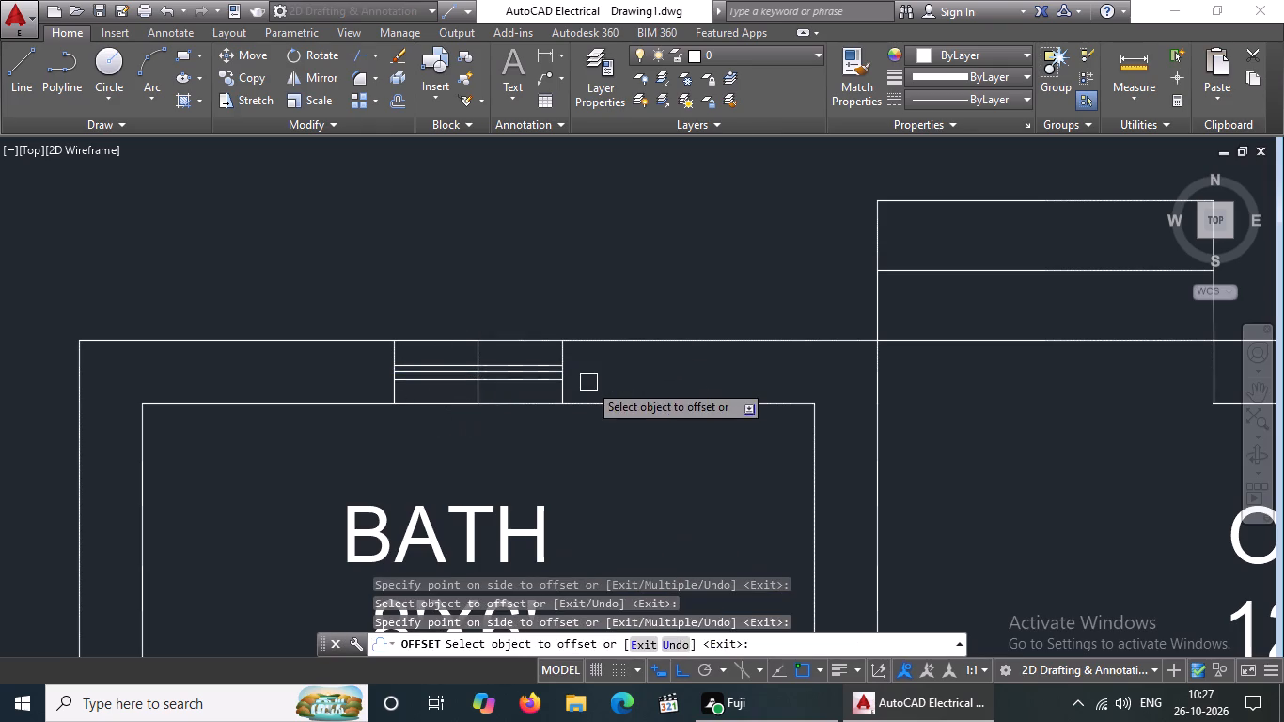
key("Escape")
Delete the original lengthwise middle line between the two offset lines in the western BATH's wall opening.
scroll(570, 380, "up", 3)
left_click(458, 353)
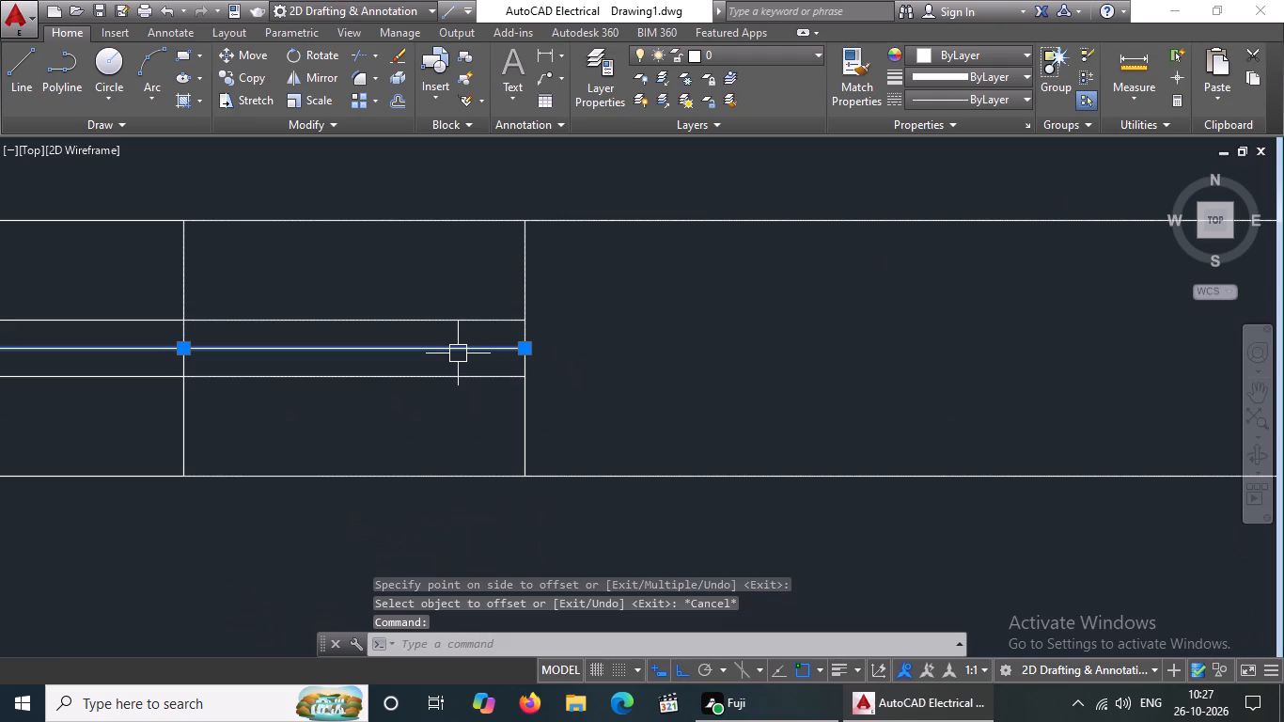
key("Delete")
Offset both end lines of the western BATH's outer wall opening outward by 2".
key("o")
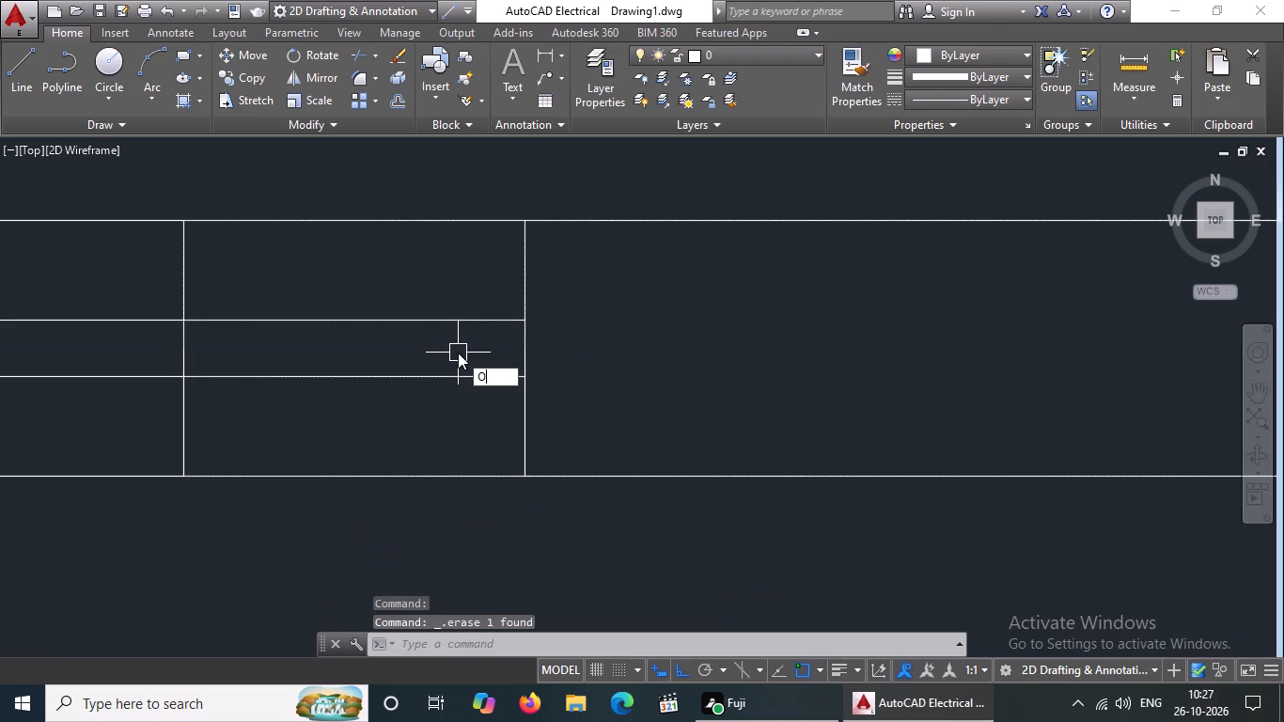
key("Return")
type("2\"")
key("Return")
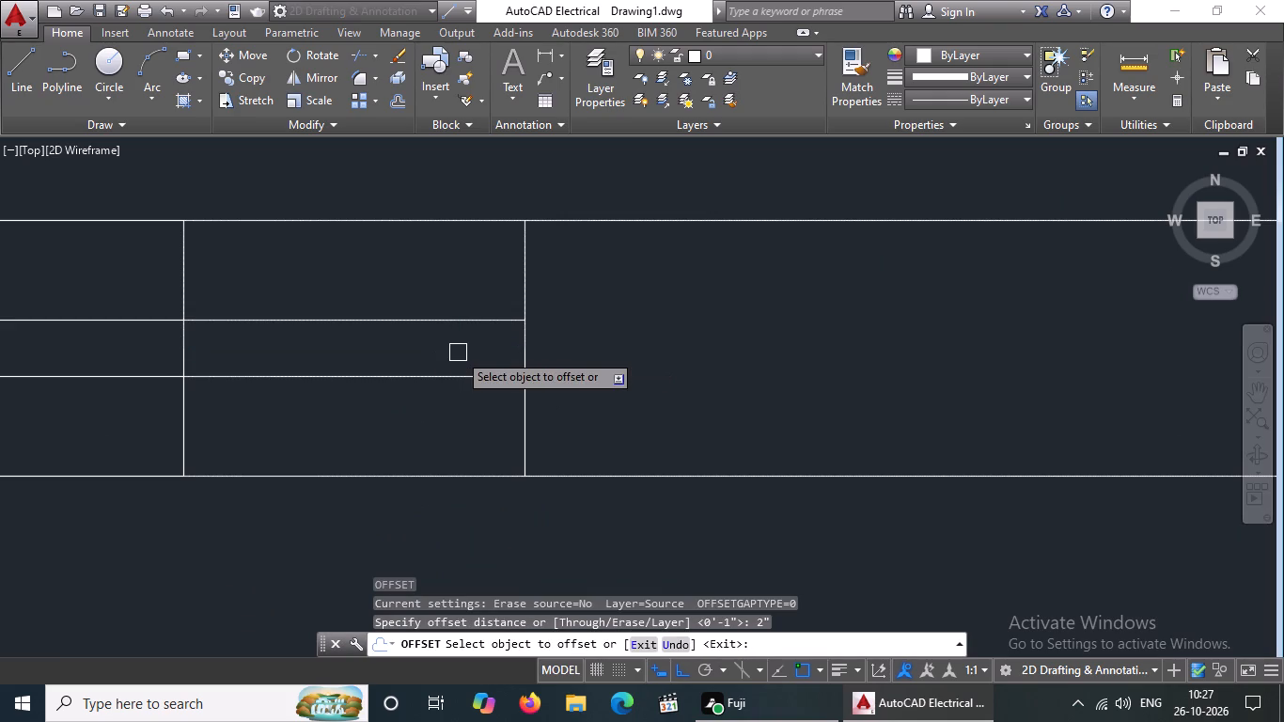
left_click_drag(525, 426, 612, 433)
left_click(637, 429)
scroll(594, 402, "down", 3)
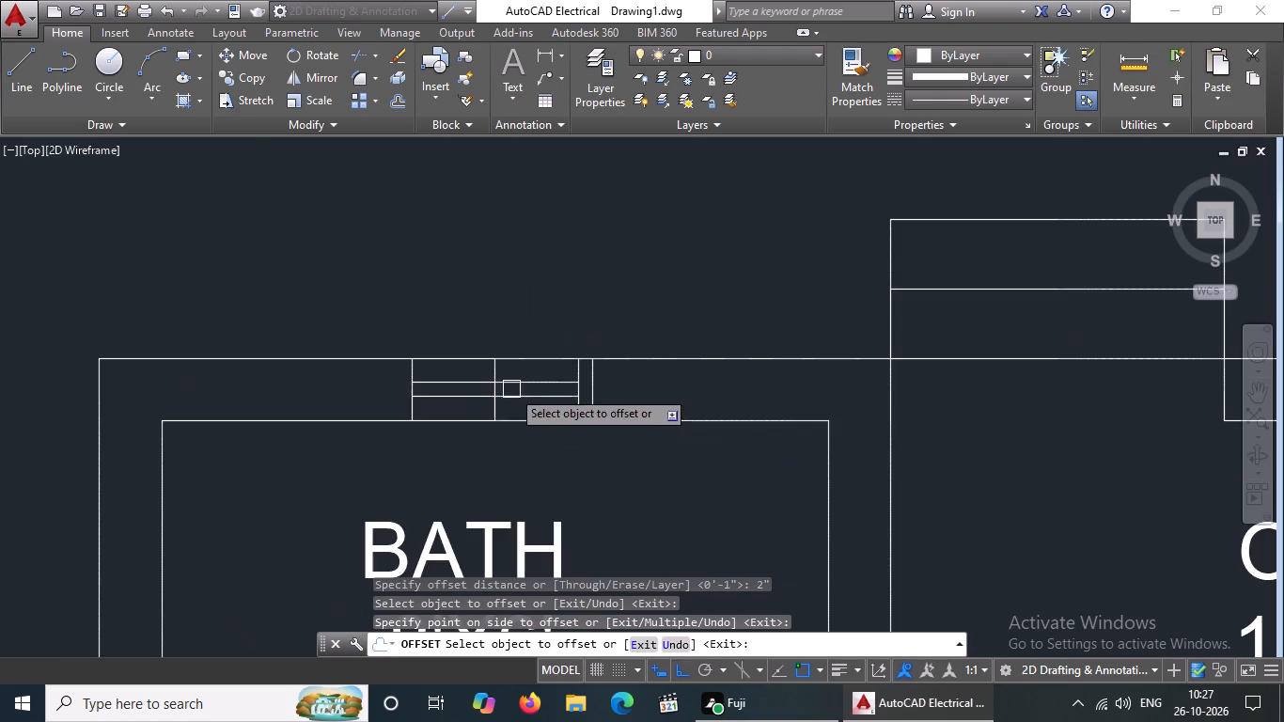
scroll(414, 396, "up", 3)
left_click_drag(401, 432, 380, 446)
left_click_drag(236, 469, 255, 461)
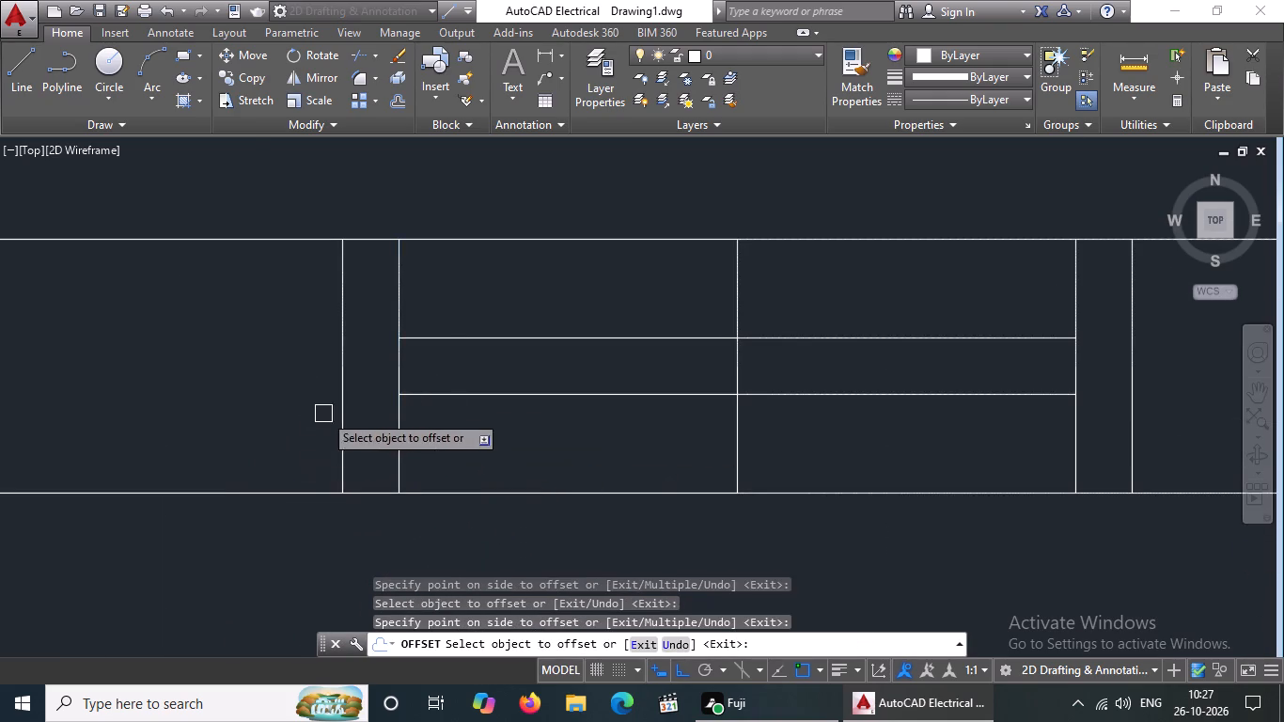
scroll(326, 411, "down", 3)
key("Escape")
Draw a line from the western BATH window's outer east corner, 5" east along the wall face and 1' north.
key("l")
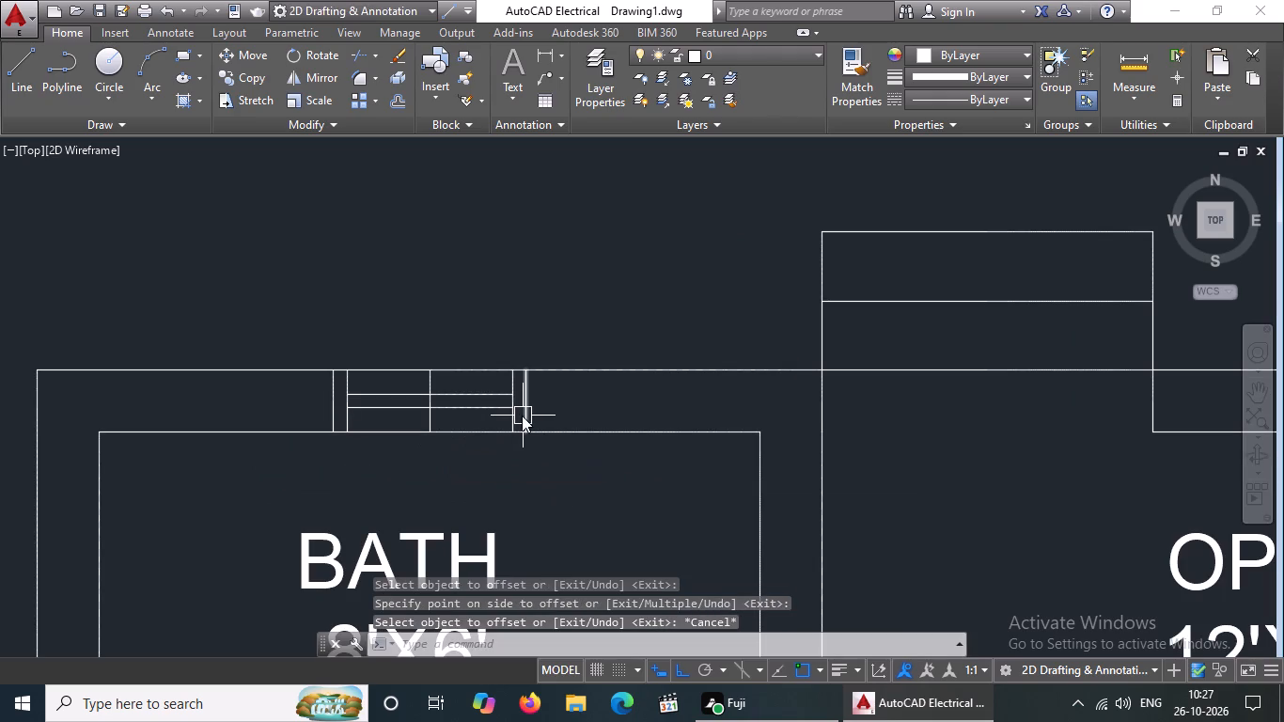
key("Return")
left_click_drag(525, 373, 600, 370)
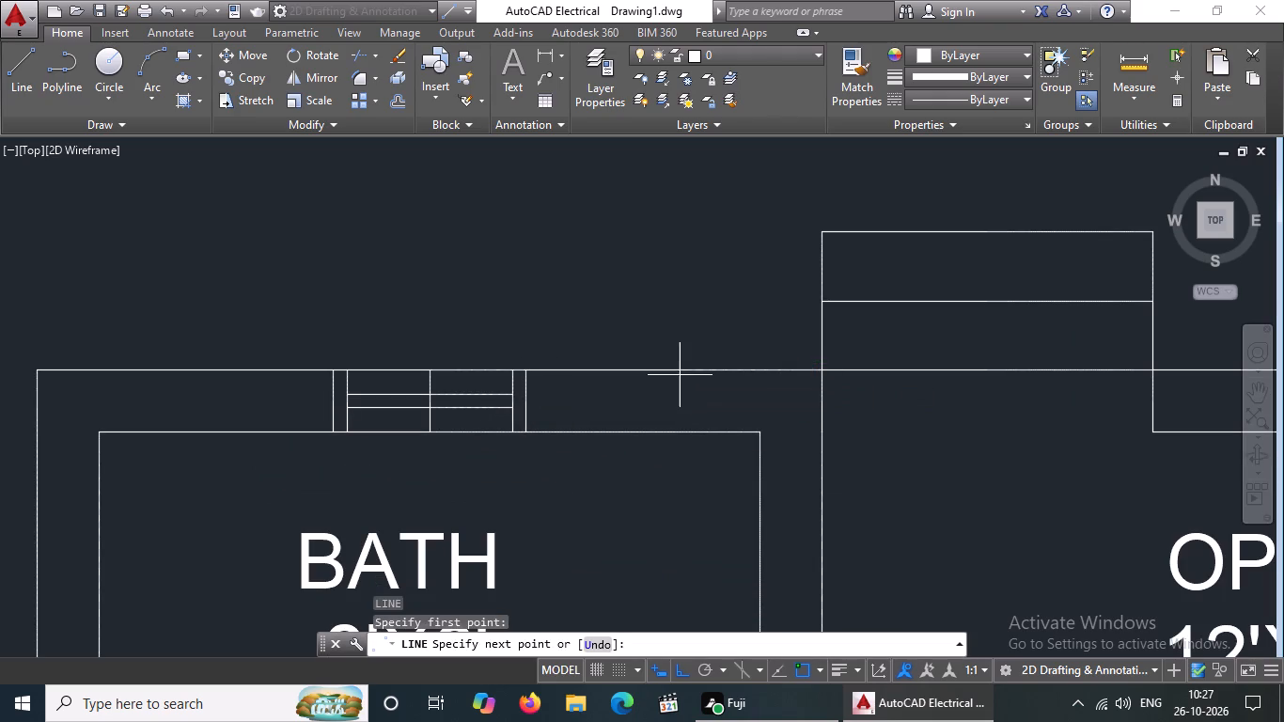
key("5")
key("shift+quotedbl")
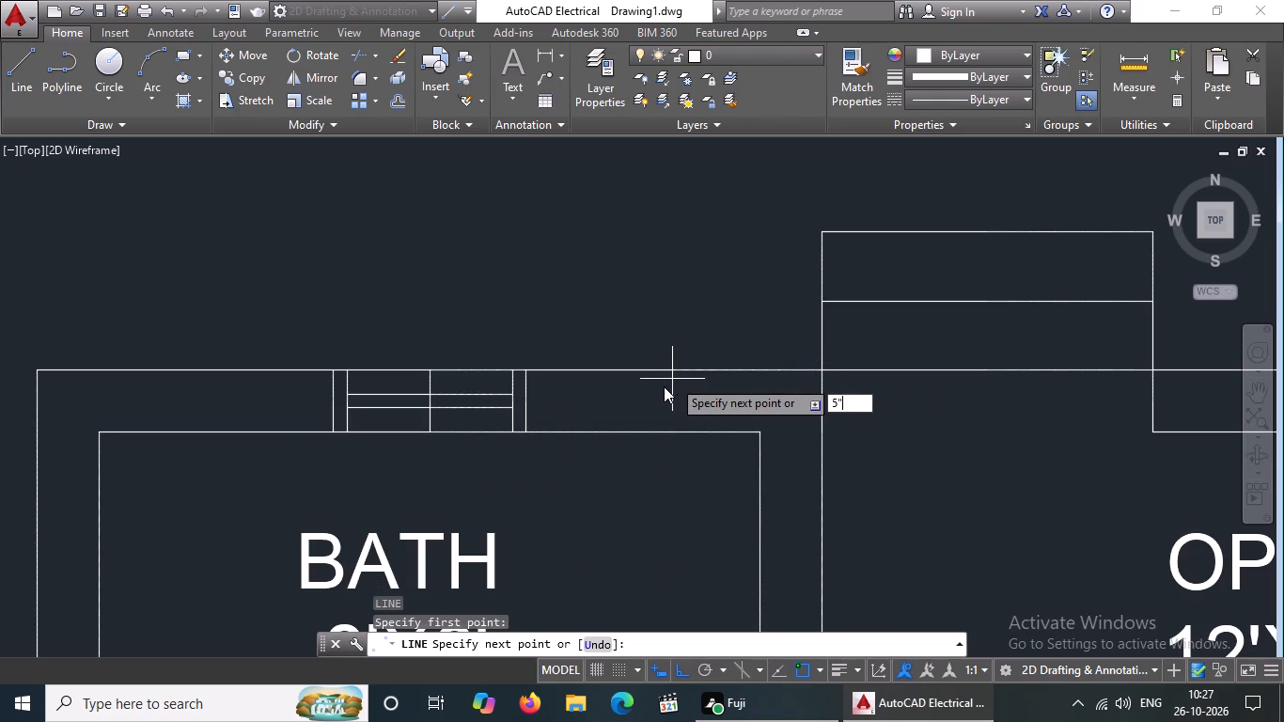
key("Return")
key("1")
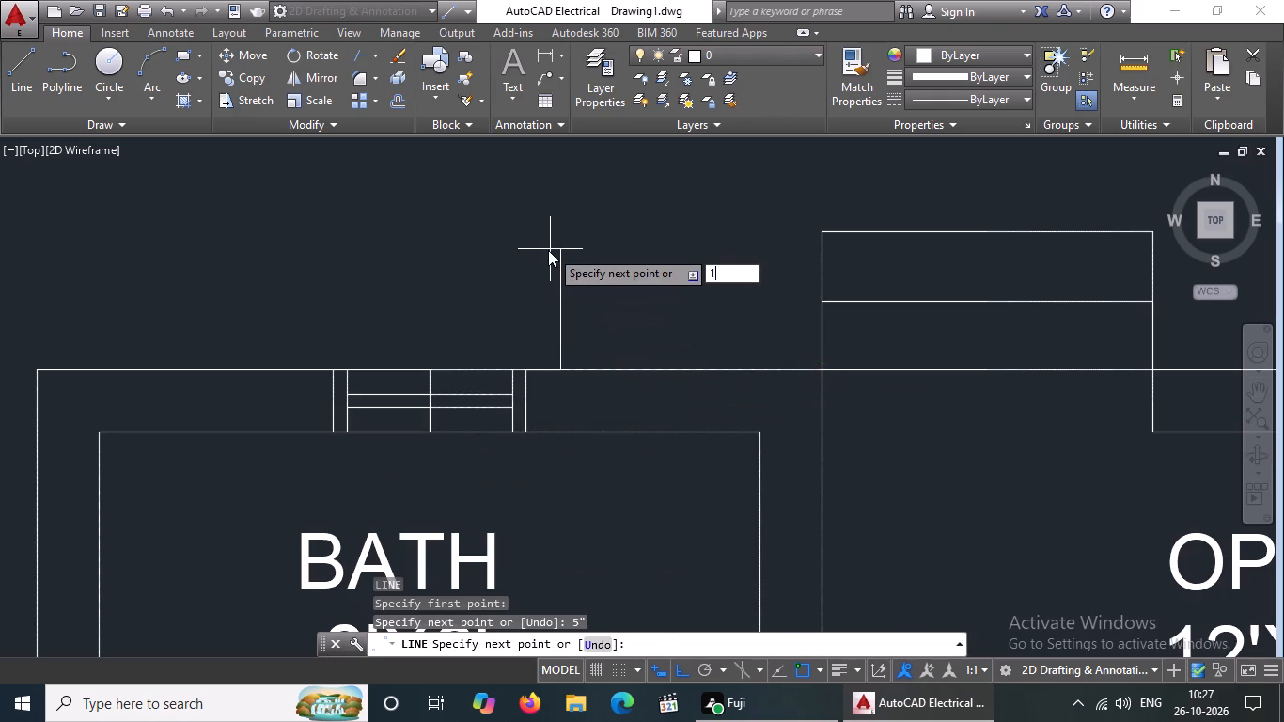
key("apostrophe")
key("Return")
key("Return")
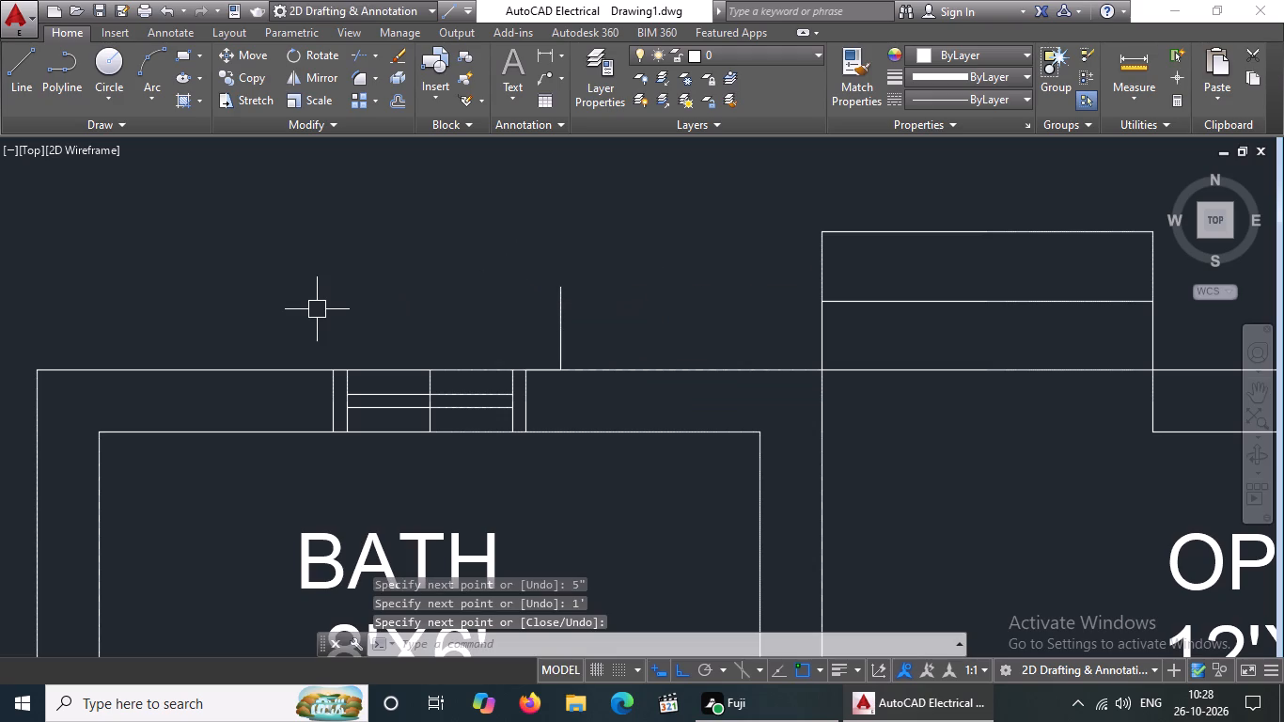
key("Escape")
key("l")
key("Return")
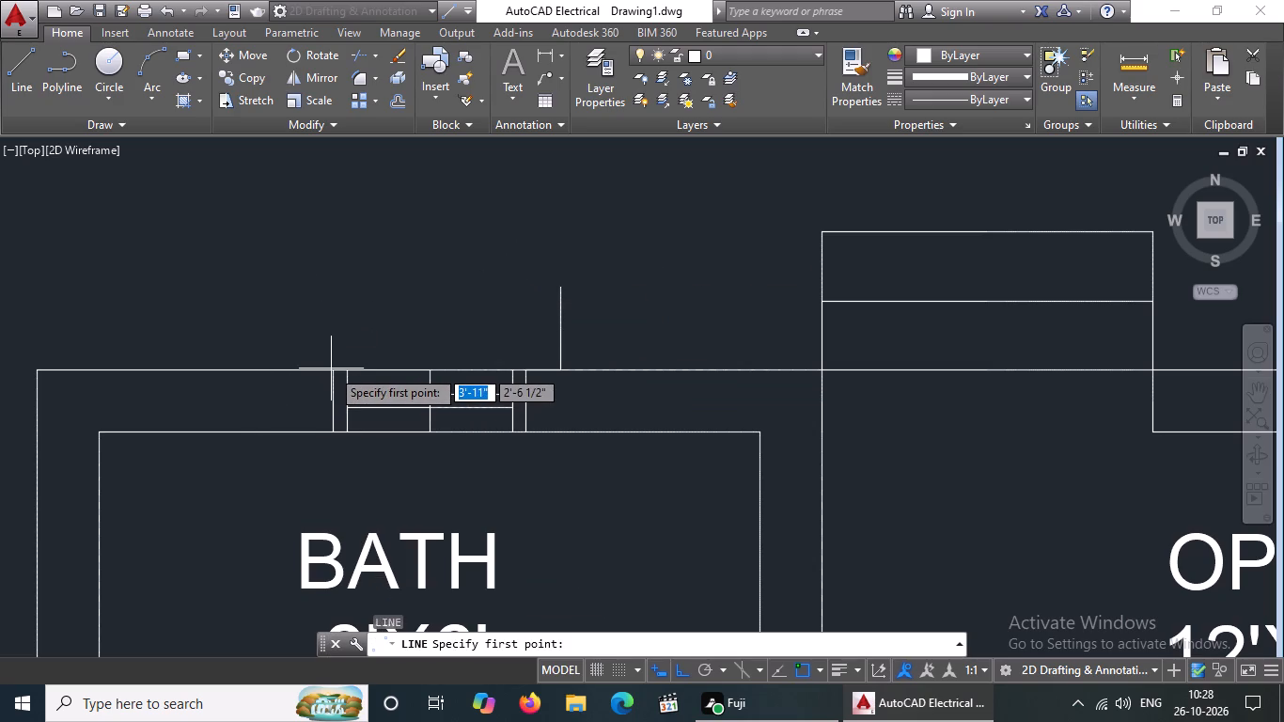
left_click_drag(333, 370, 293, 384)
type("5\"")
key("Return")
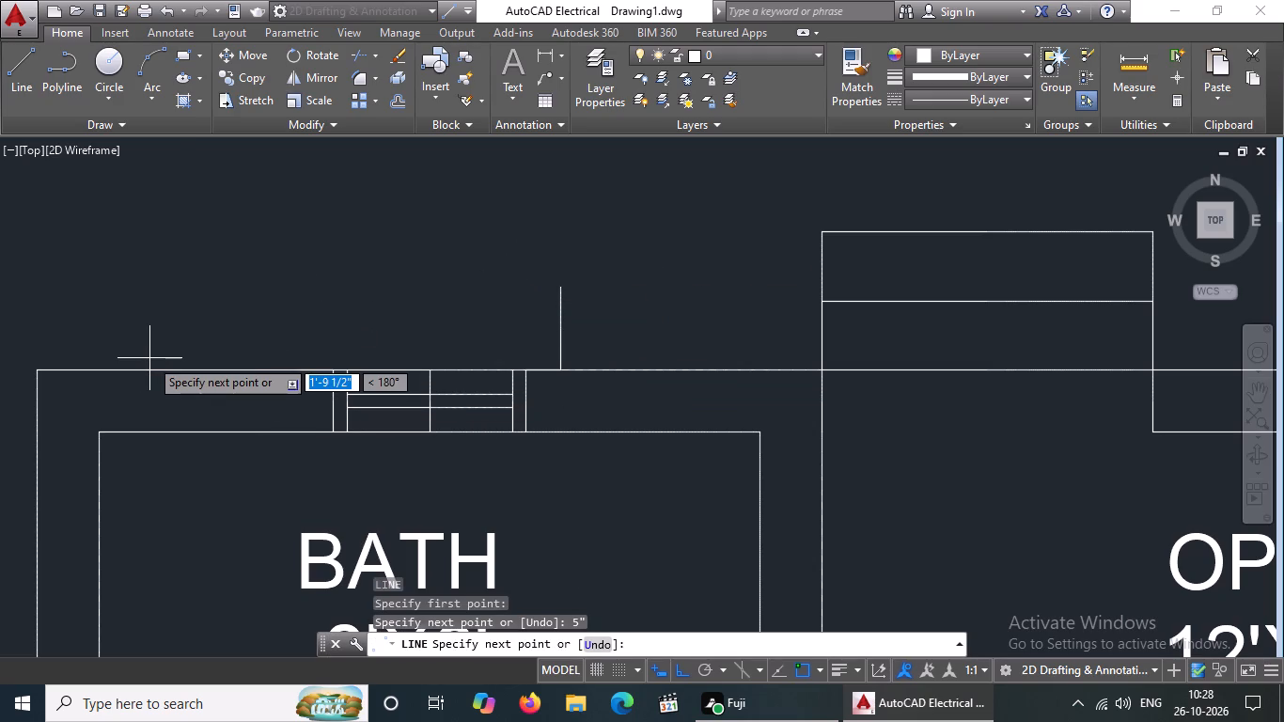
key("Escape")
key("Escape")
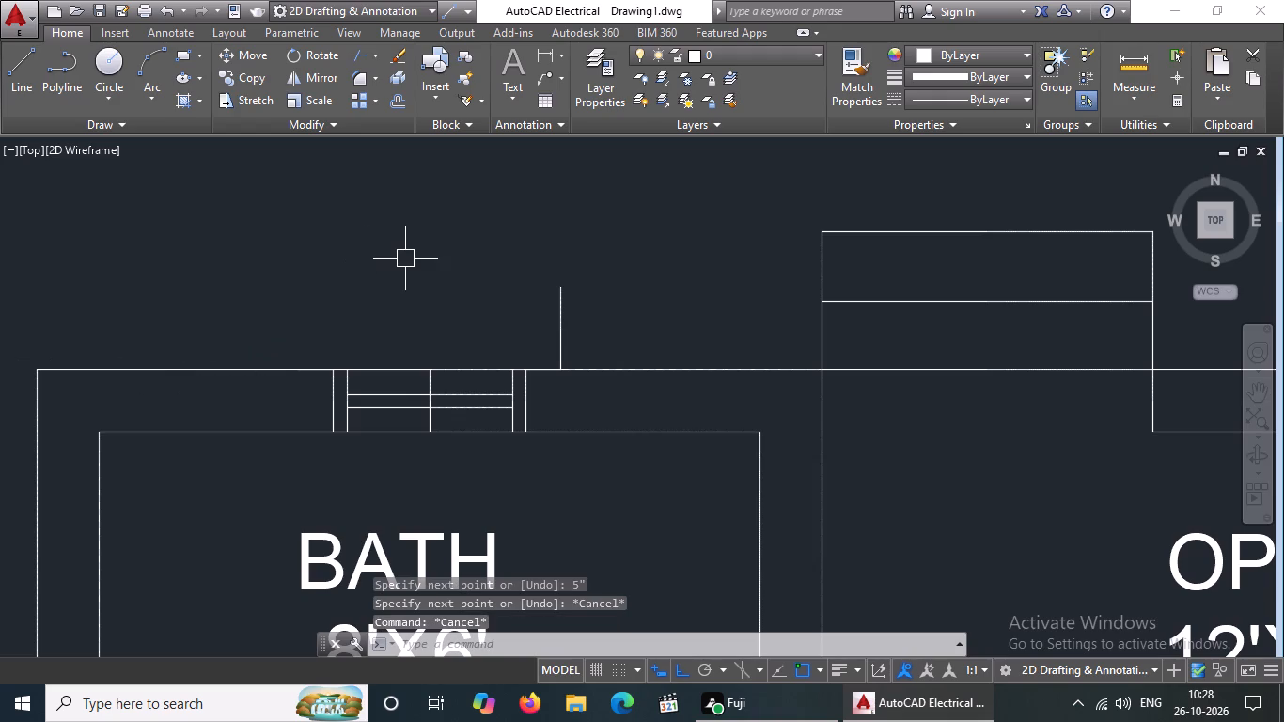
Draw a line from the western BATH window's outer west corner, 5" west, 1' north, and across to the top of the east upright.
key("l")
key("Return")
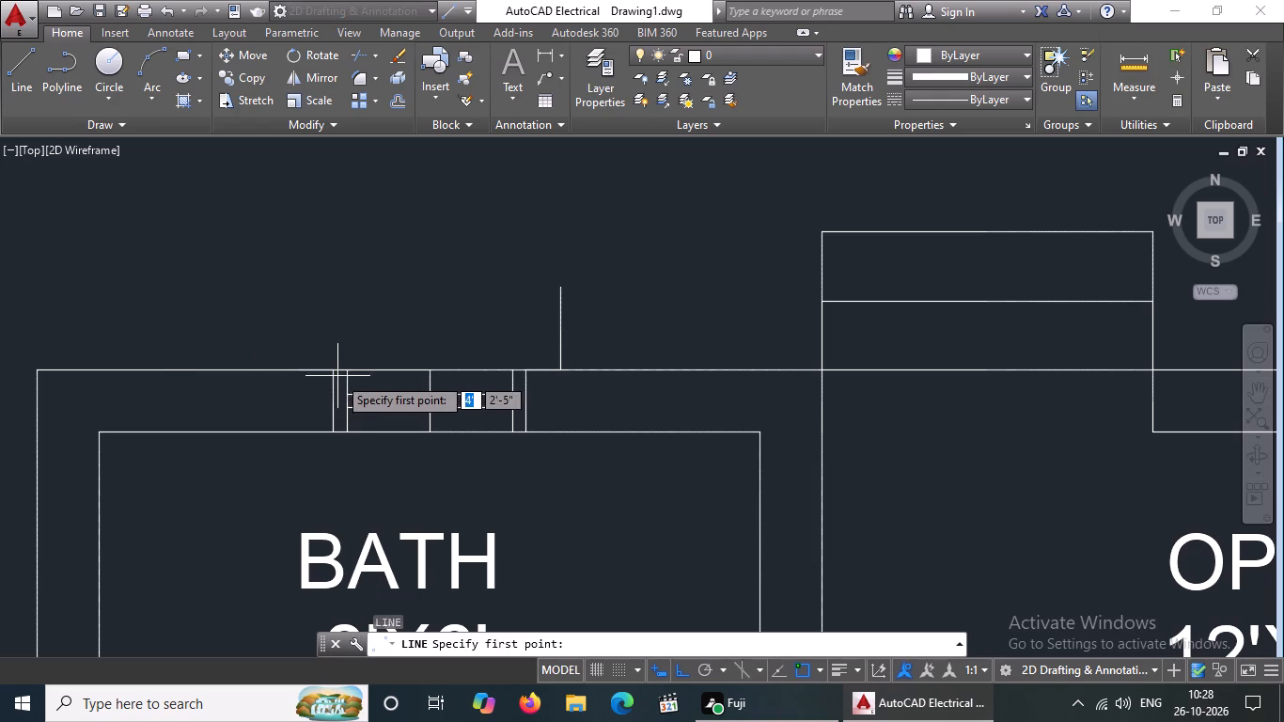
left_click(332, 369)
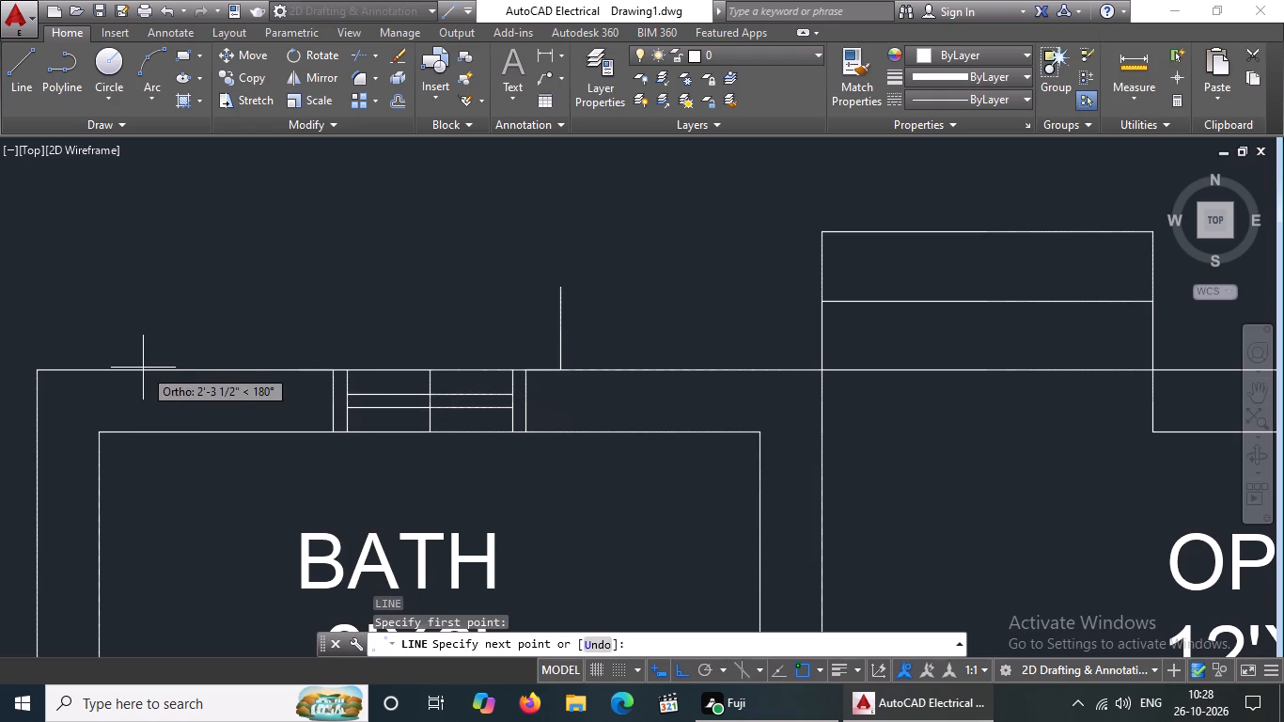
type("5\"")
key("Return")
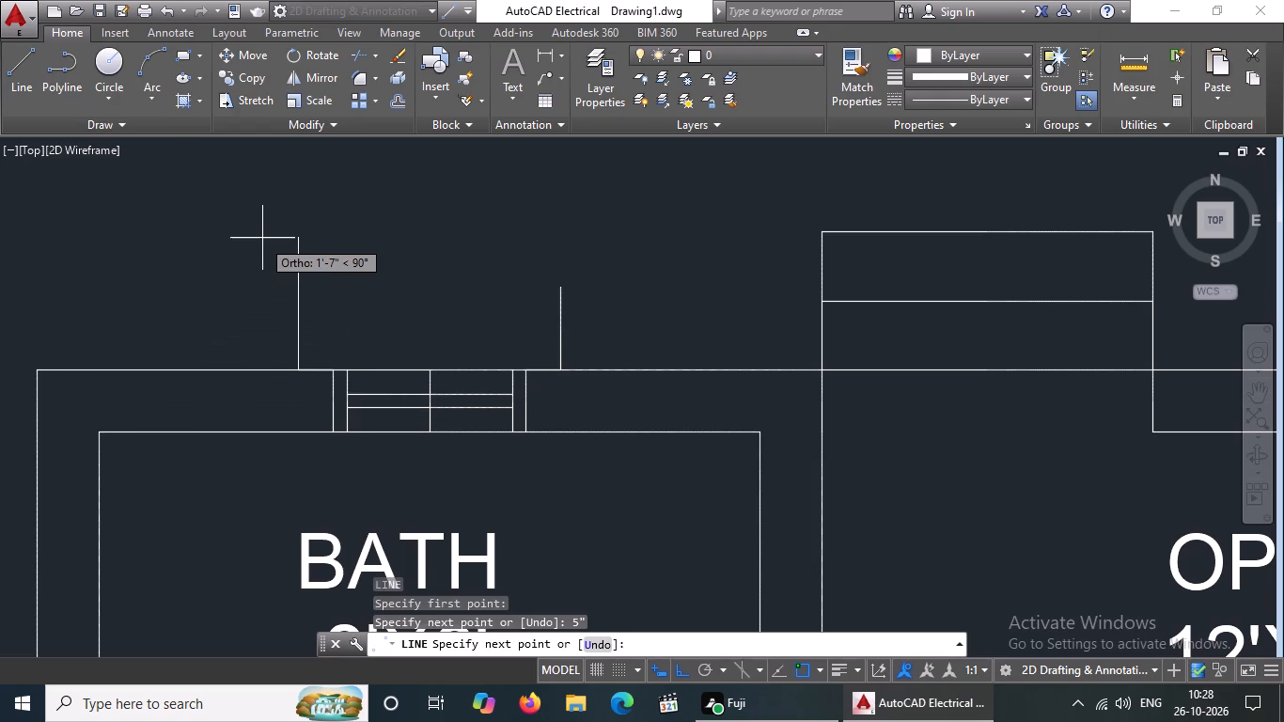
key("1")
key("apostrophe")
key("Return")
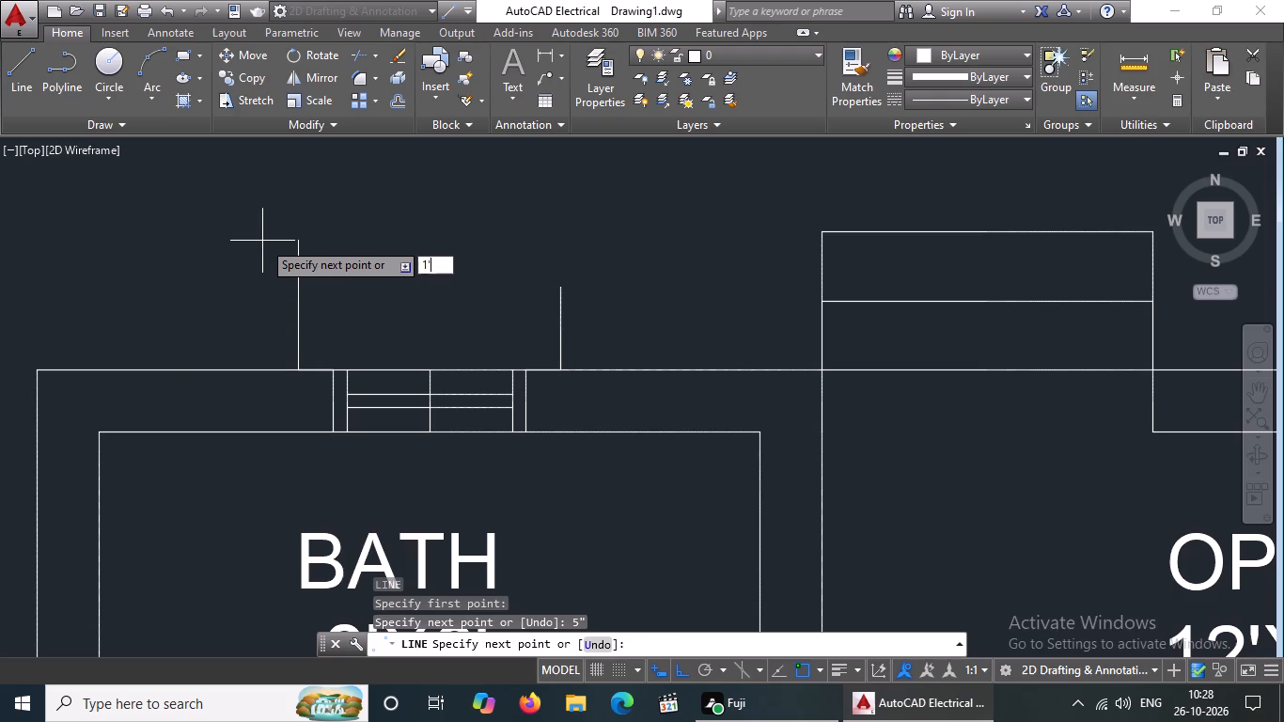
left_click(557, 285)
scroll(546, 307, "down", 3)
key("Escape")
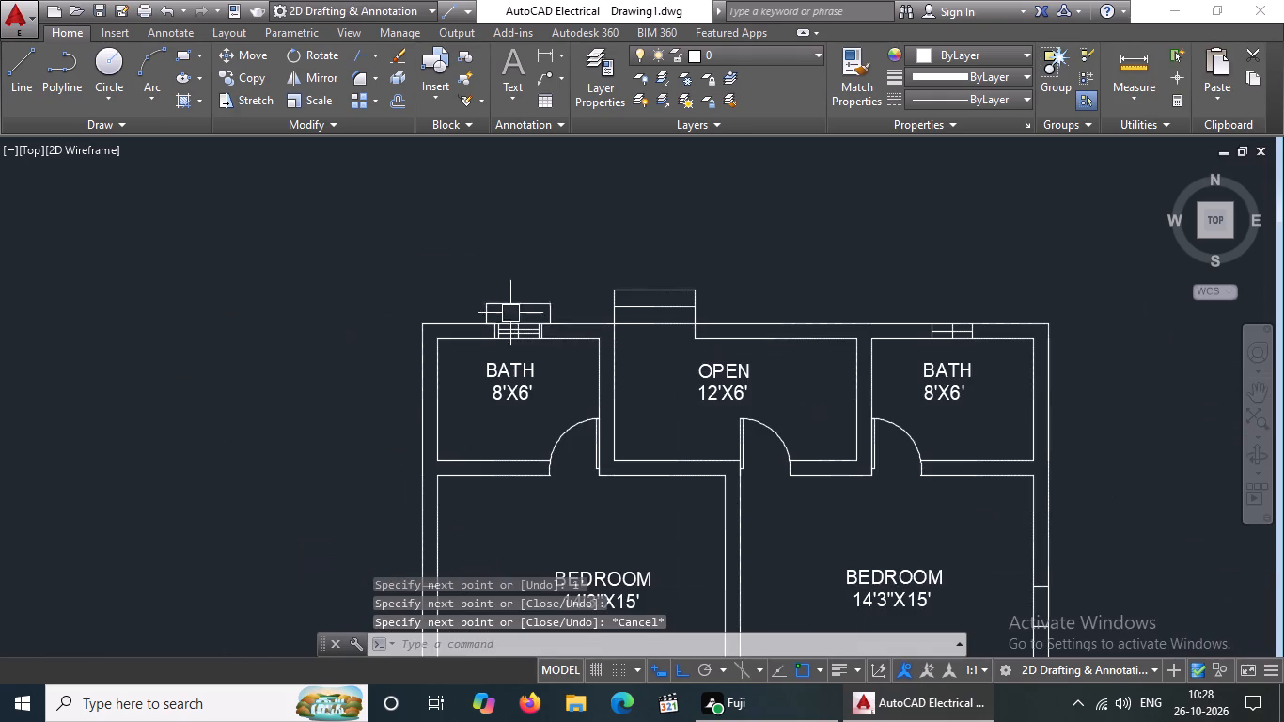
Load the ACAD_ISO02W100 ISO dash linetype for the projection outline outside the western BATH window.
scroll(510, 313, "up", 4)
left_click_drag(271, 179, 279, 196)
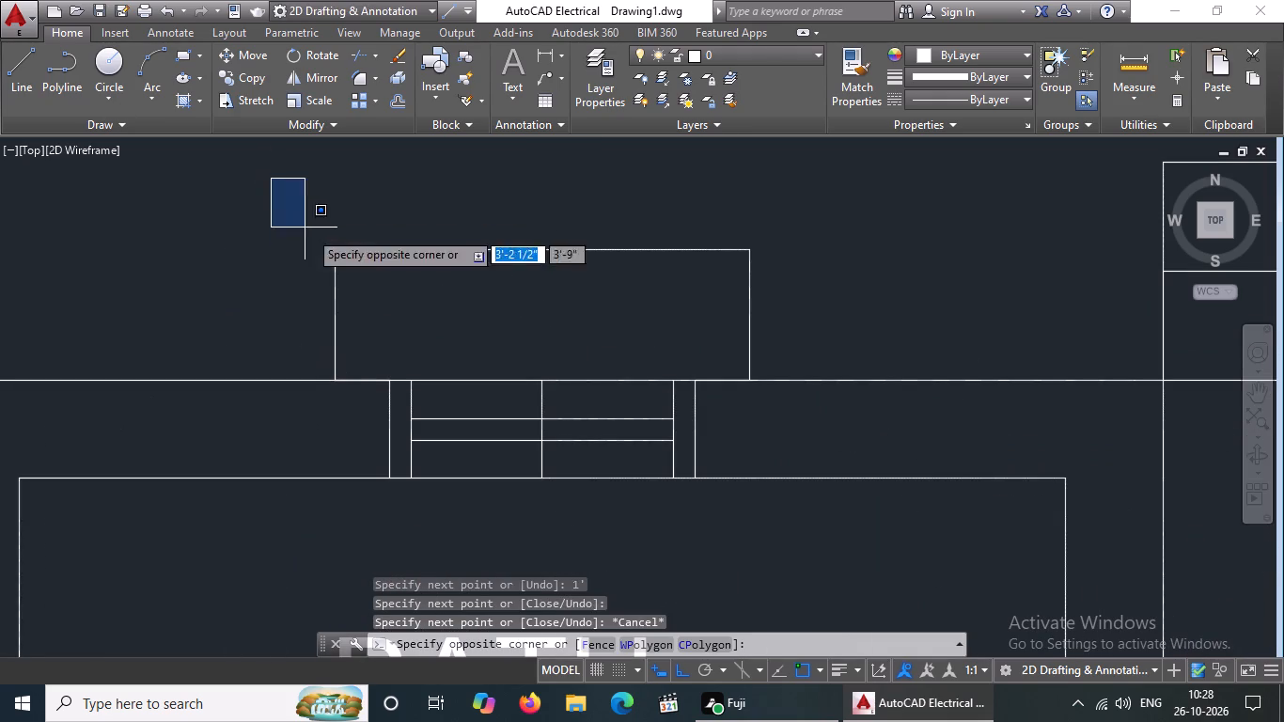
left_click(778, 398)
left_click(953, 98)
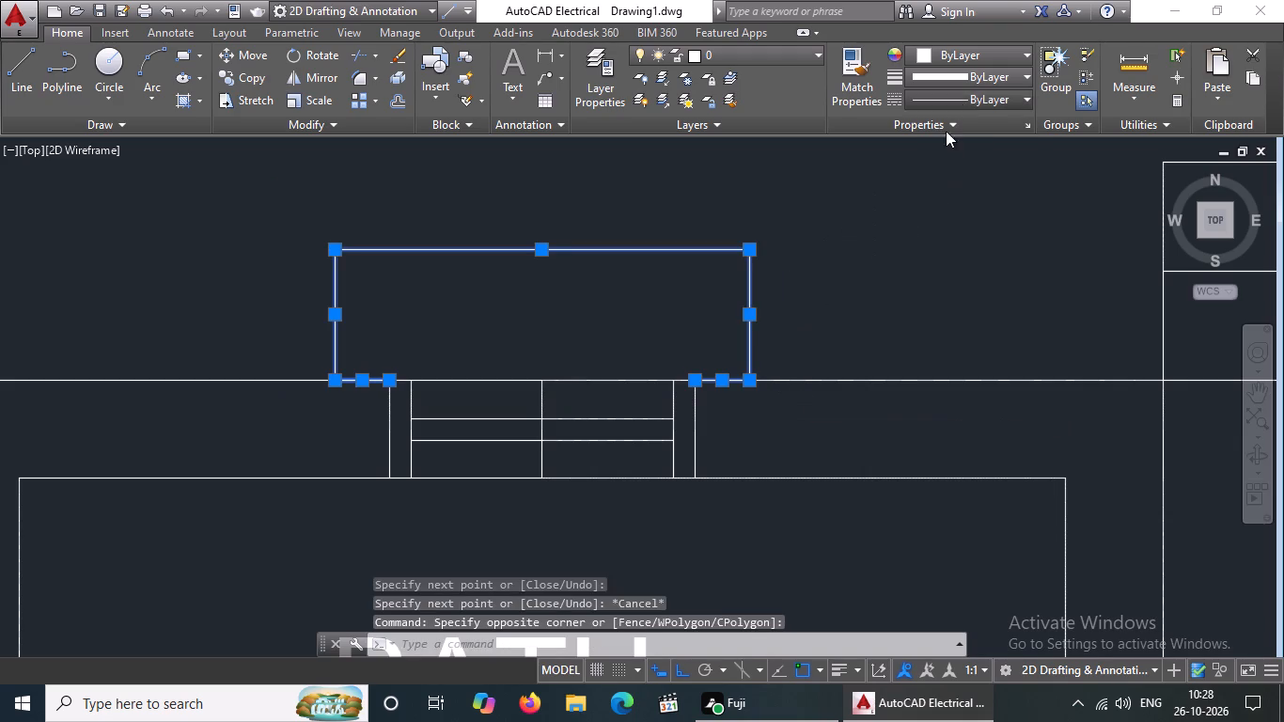
left_click(927, 190)
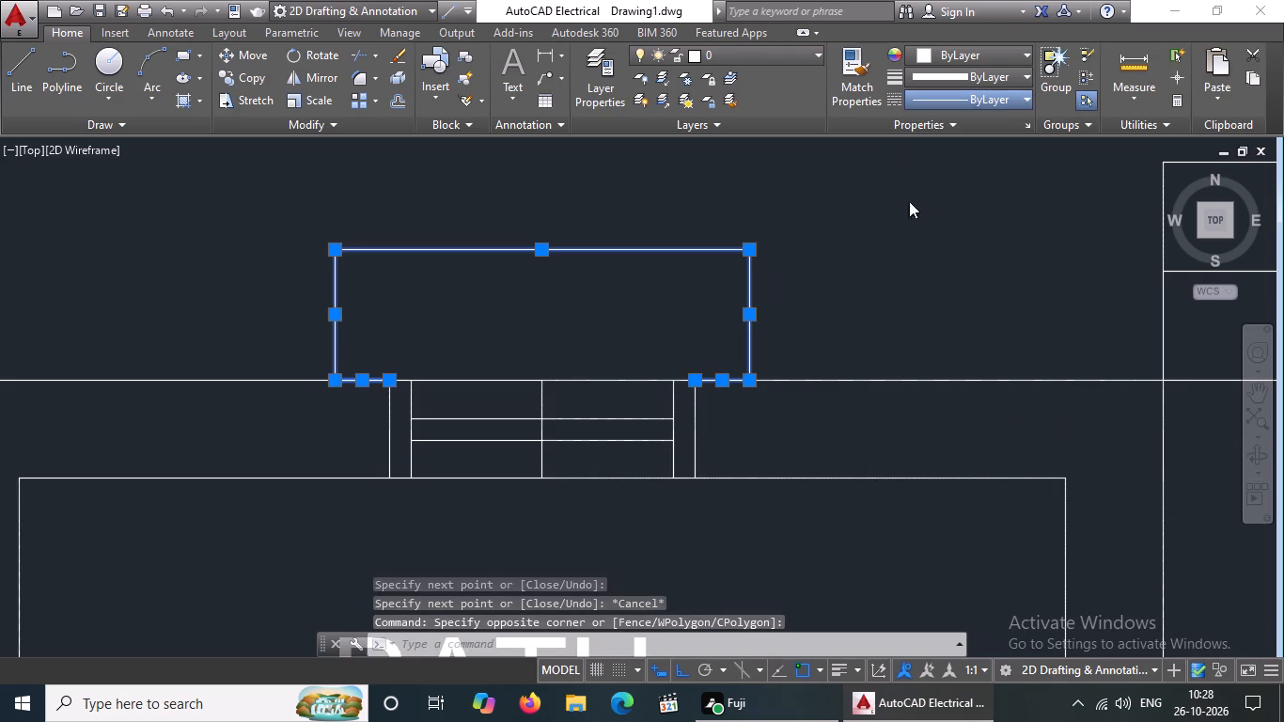
left_click(795, 188)
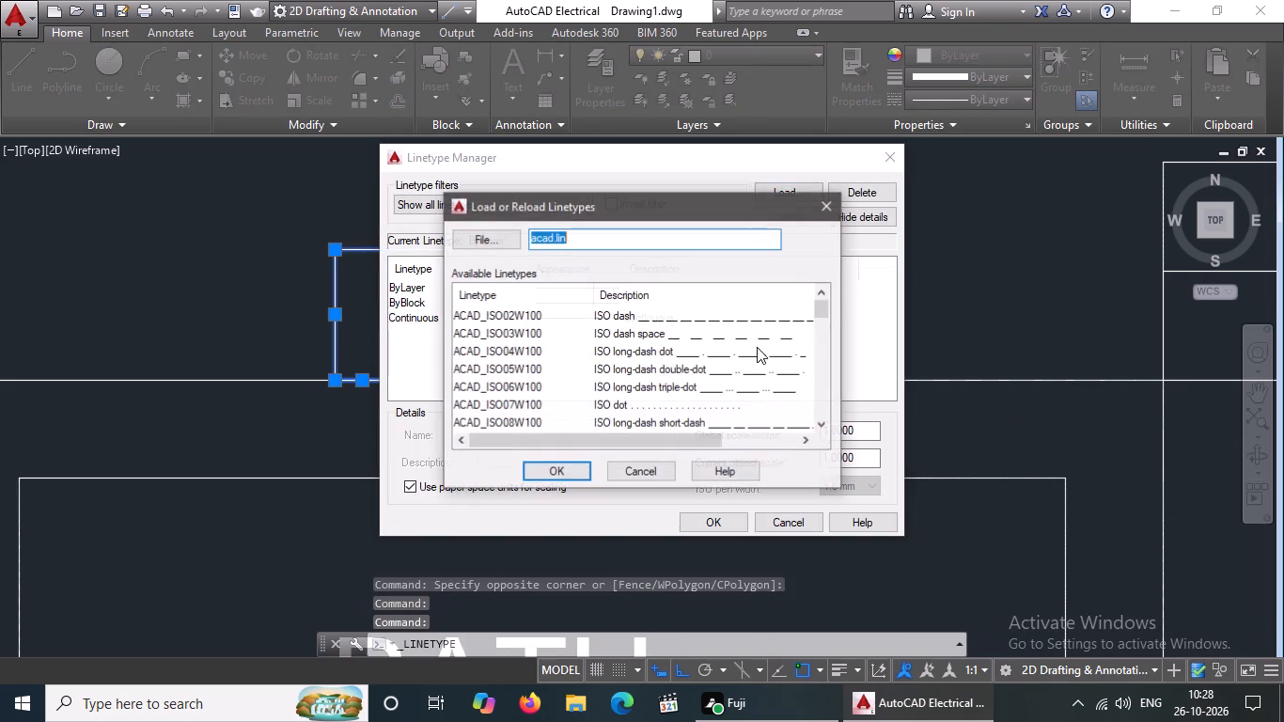
left_click(675, 311)
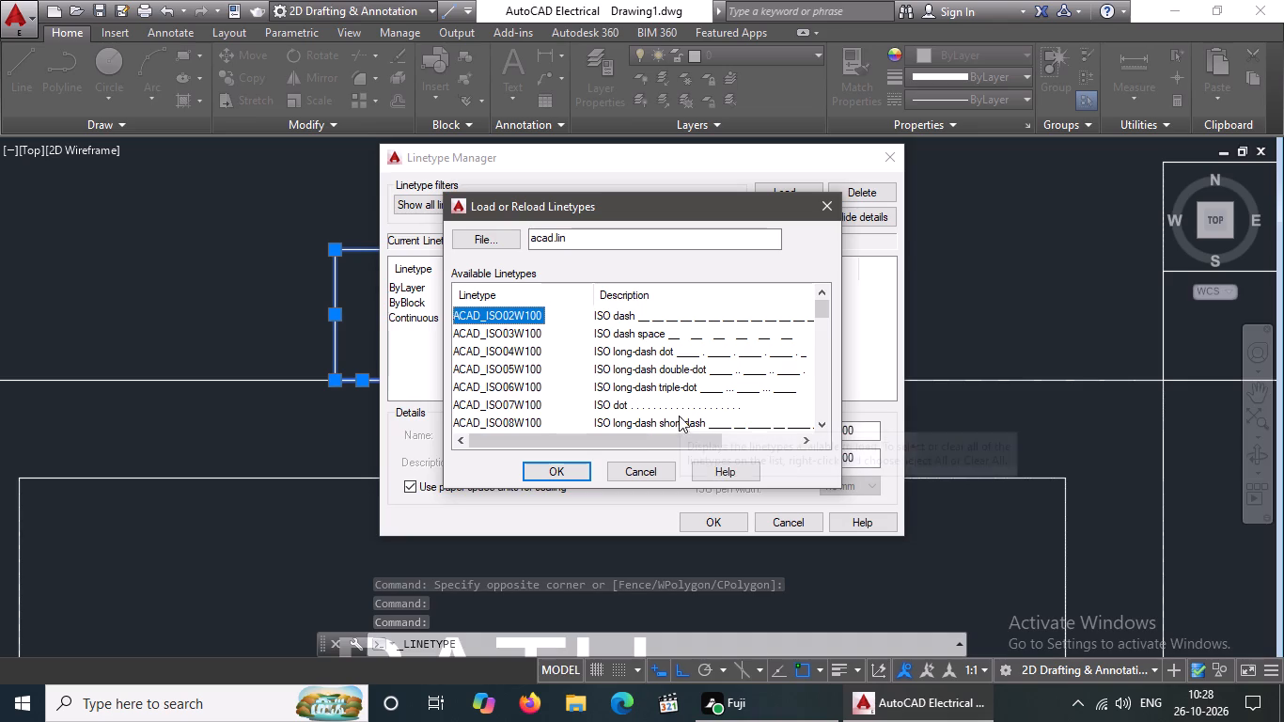
left_click(572, 467)
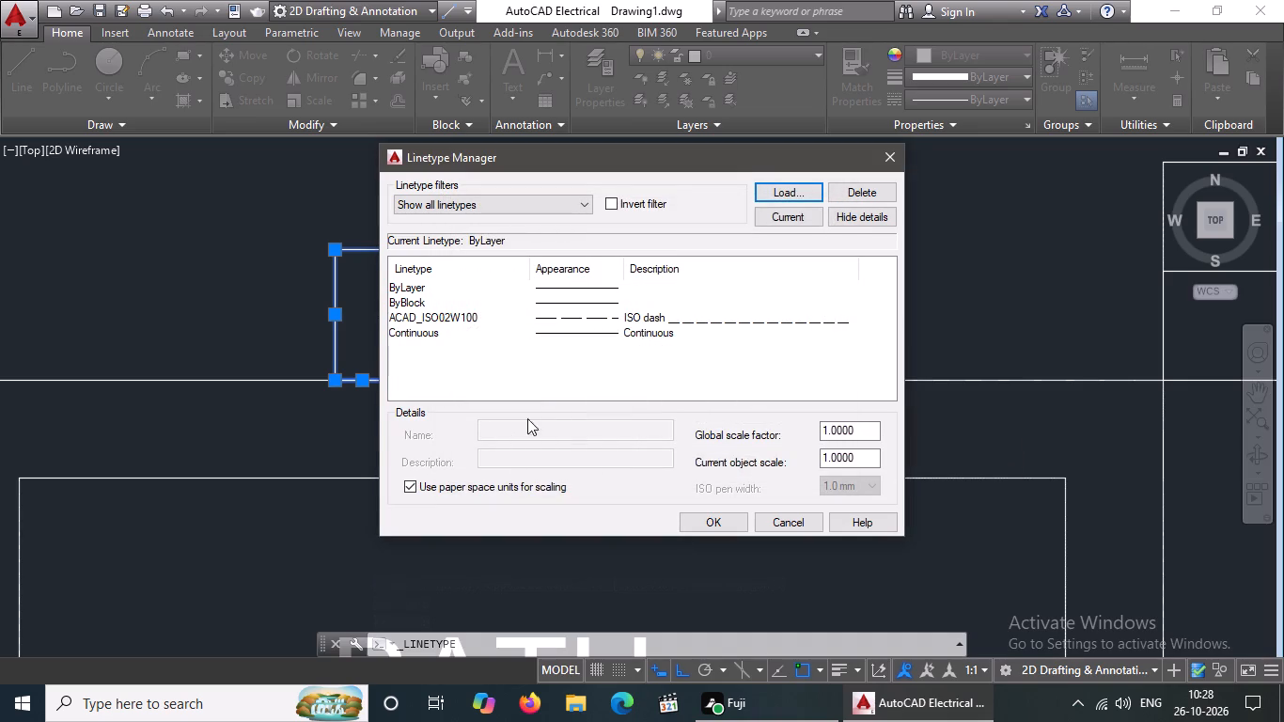
left_click(719, 522)
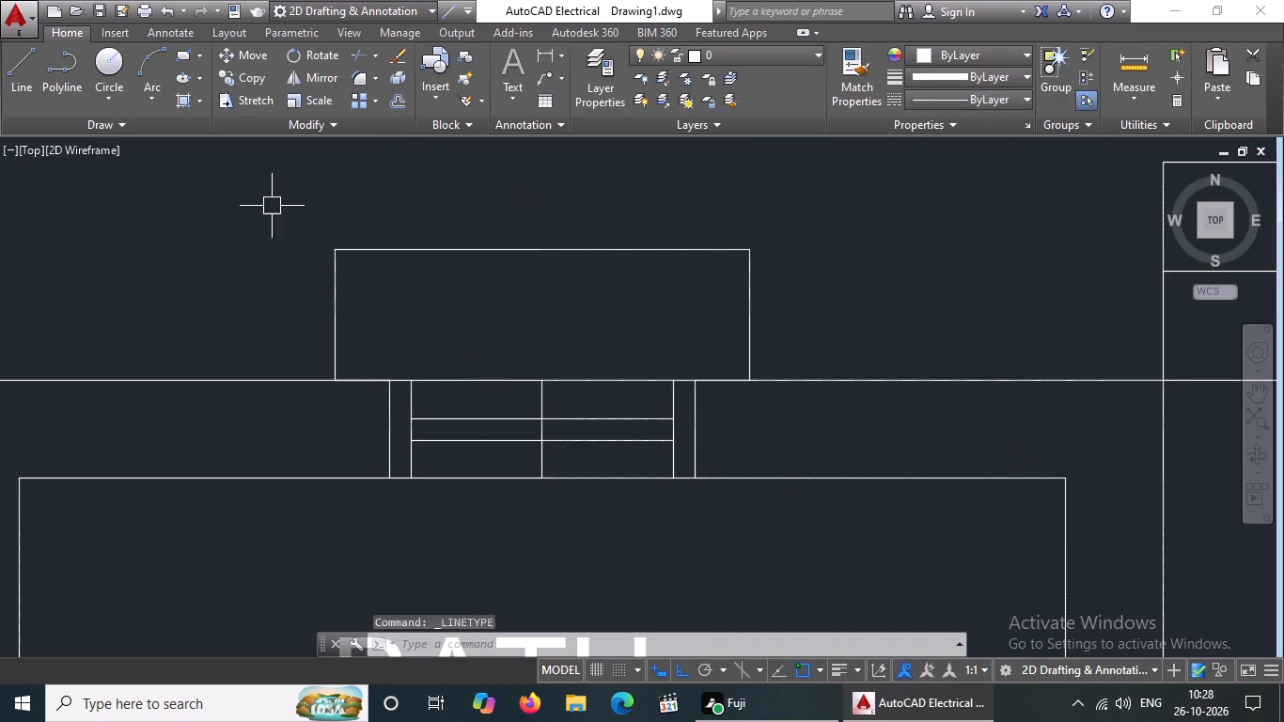
Apply the ACAD_ISO02W100 linetype to all lines of the projection outline outside the western BATH window.
left_click(241, 206)
left_click(811, 391)
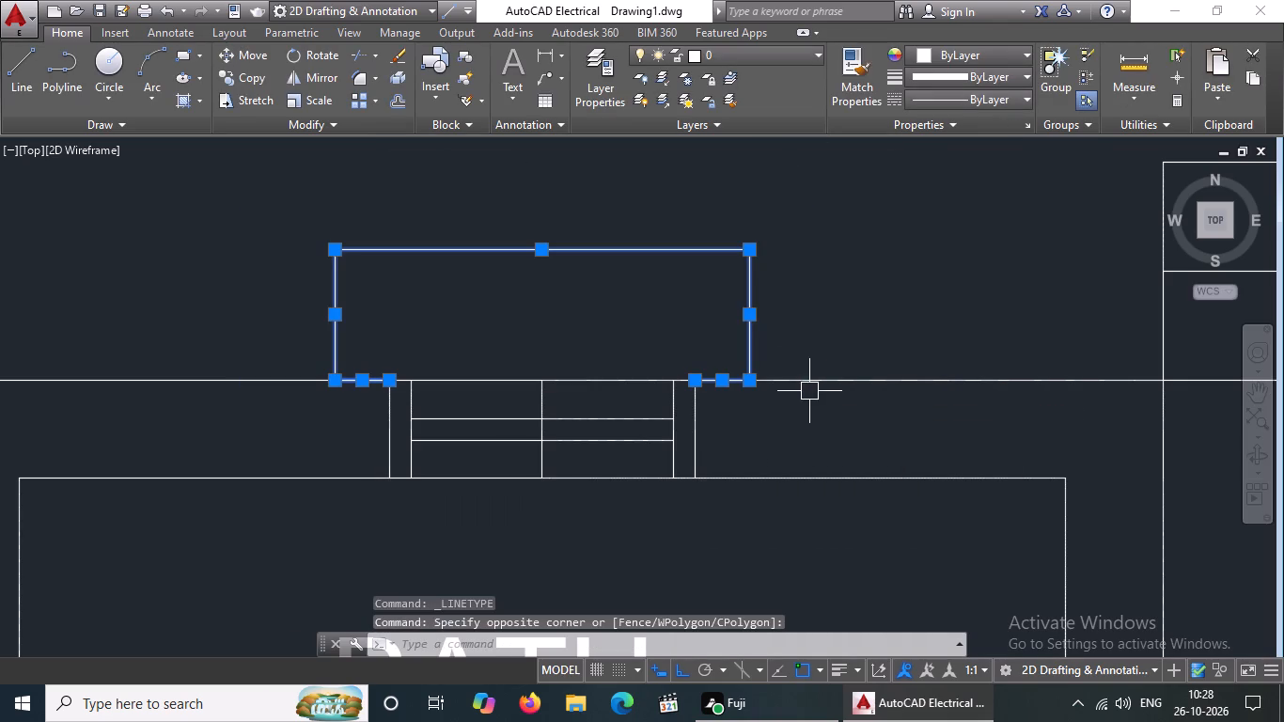
left_click(943, 95)
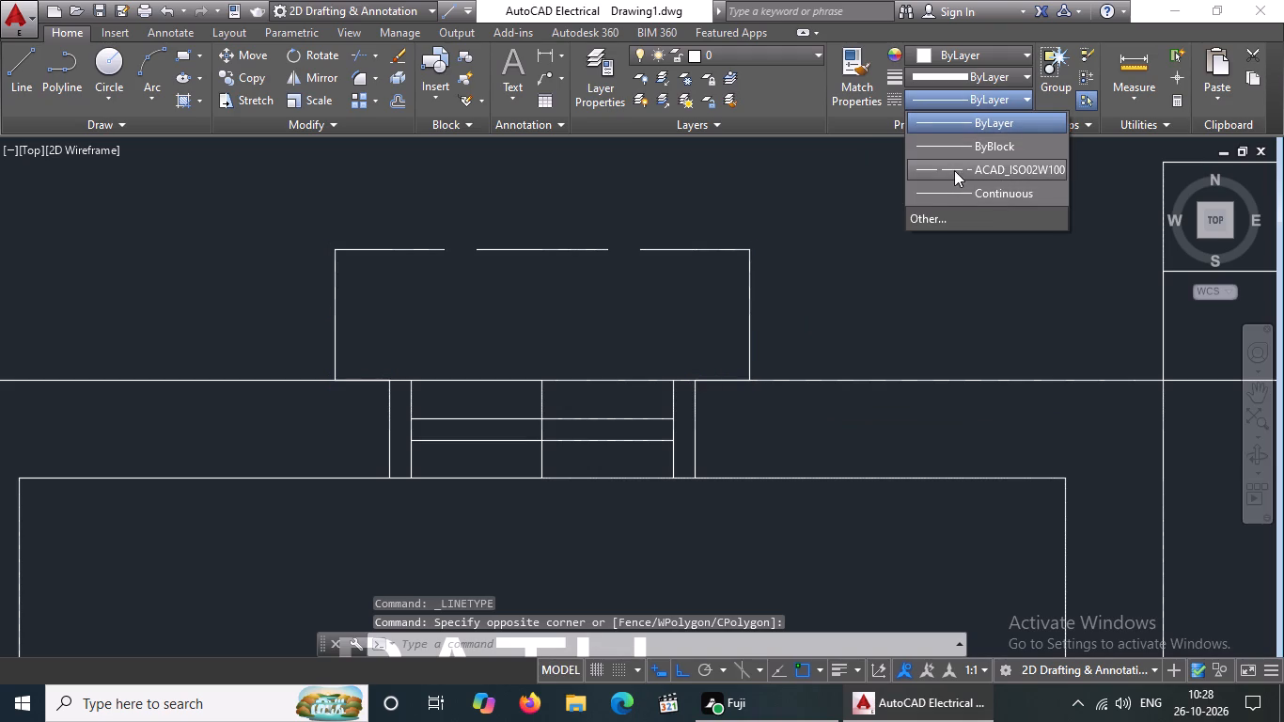
left_click(954, 168)
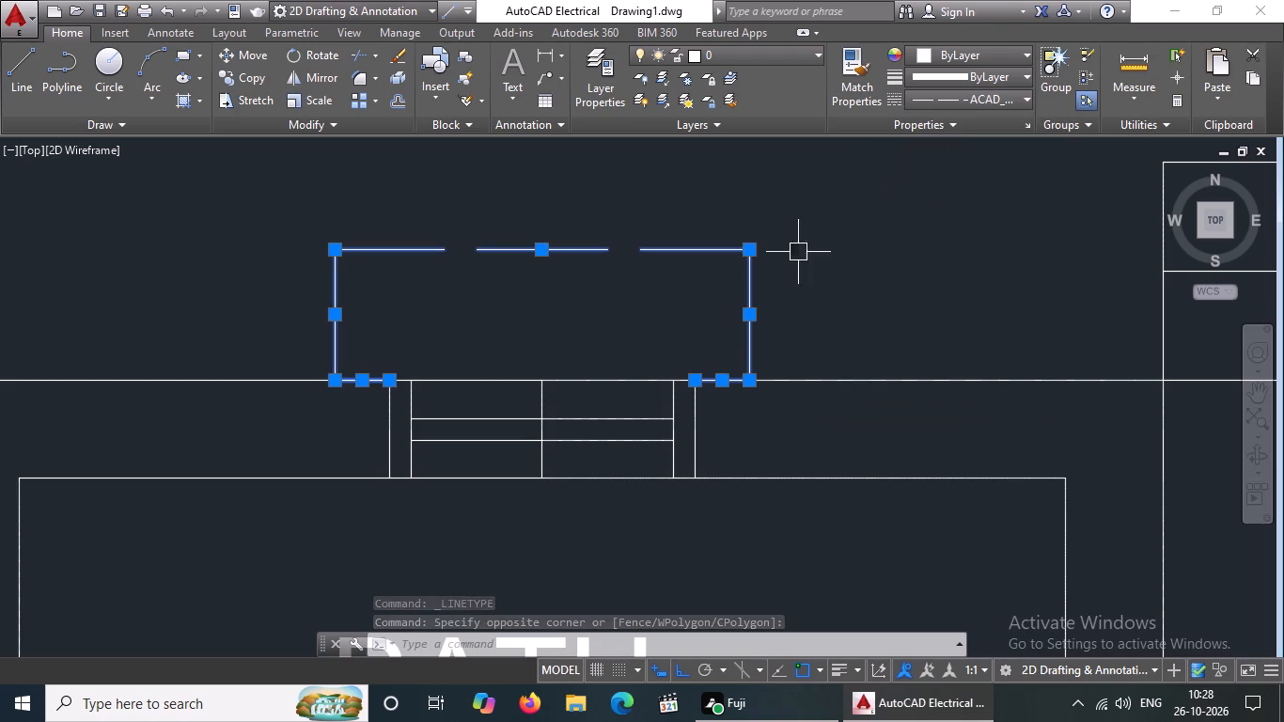
scroll(671, 293, "down", 3)
scroll(751, 318, "down", 2)
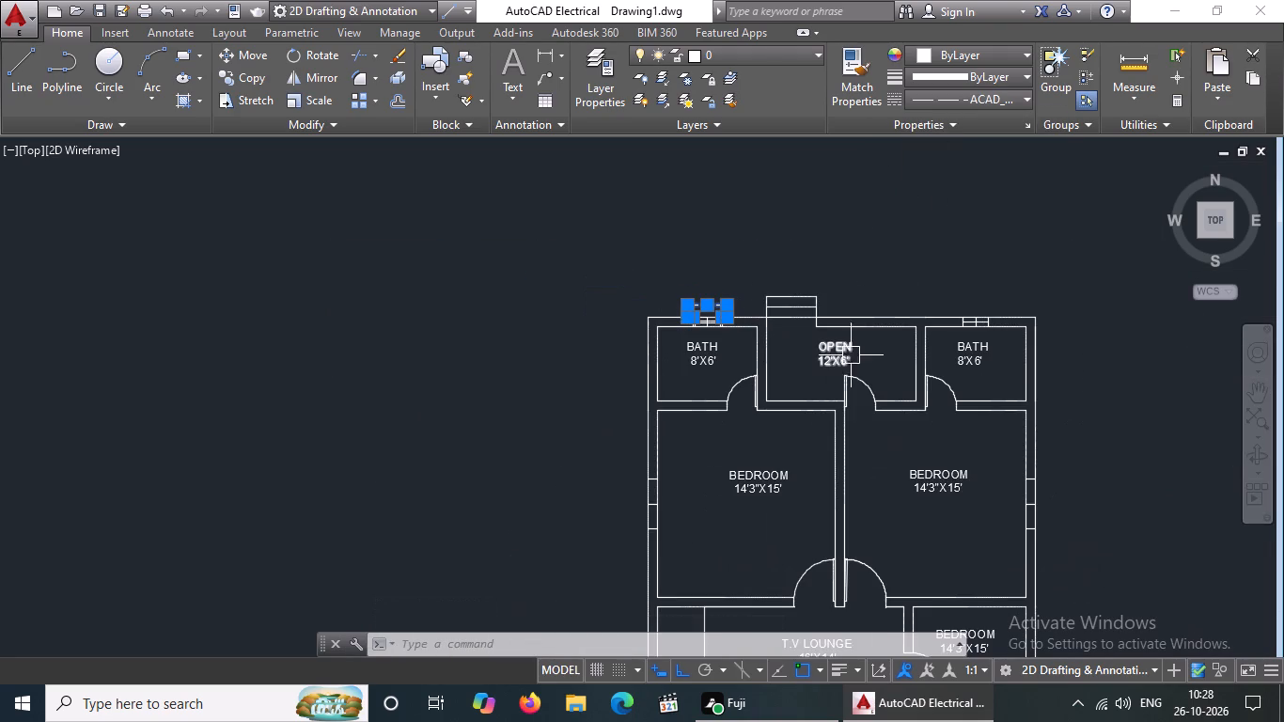
key("Escape")
Offset the lengthwise middle line of the eastern BATH's outer wall opening by 1" to both sides.
scroll(991, 320, "up", 2)
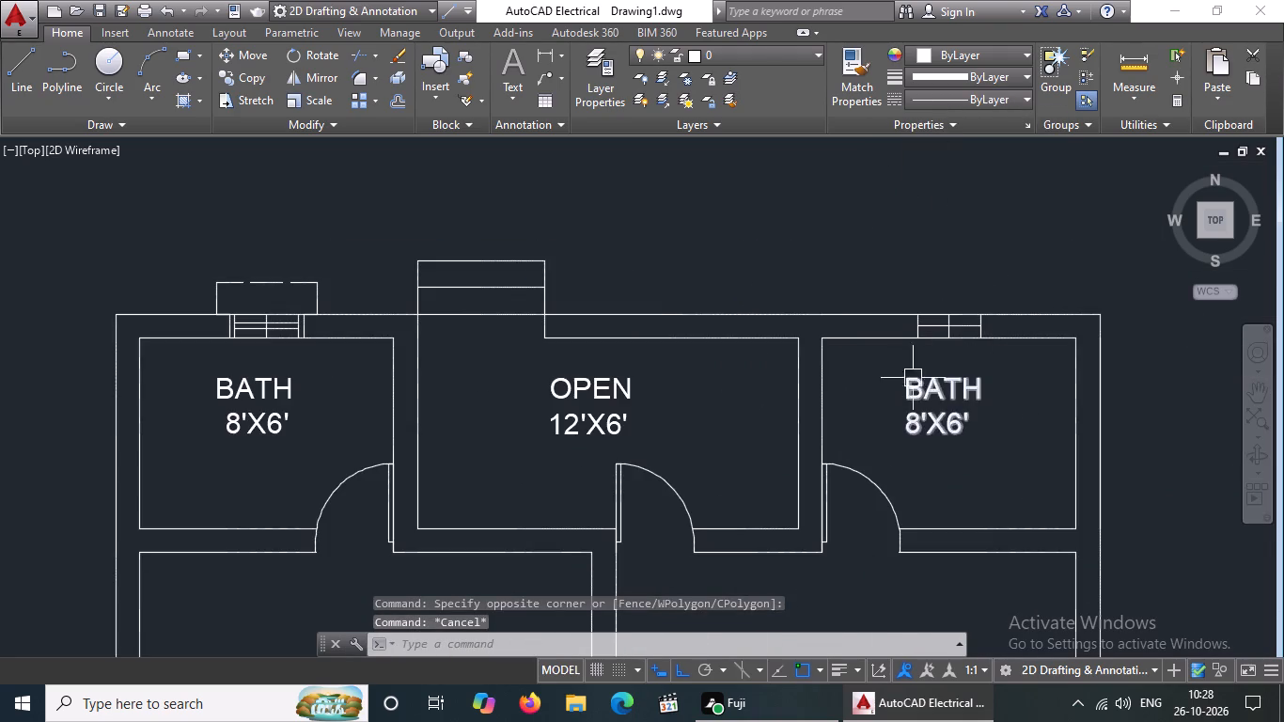
scroll(963, 358, "up", 3)
key("Escape")
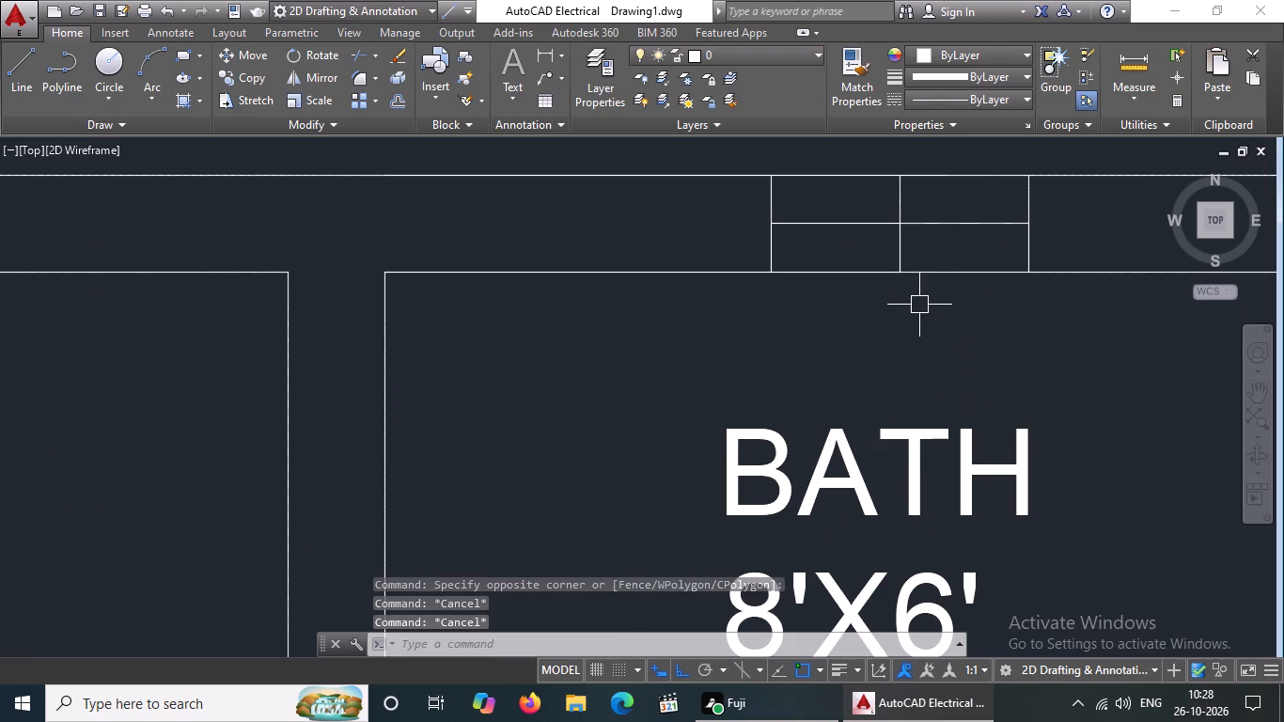
key("o")
key("Return")
key("1")
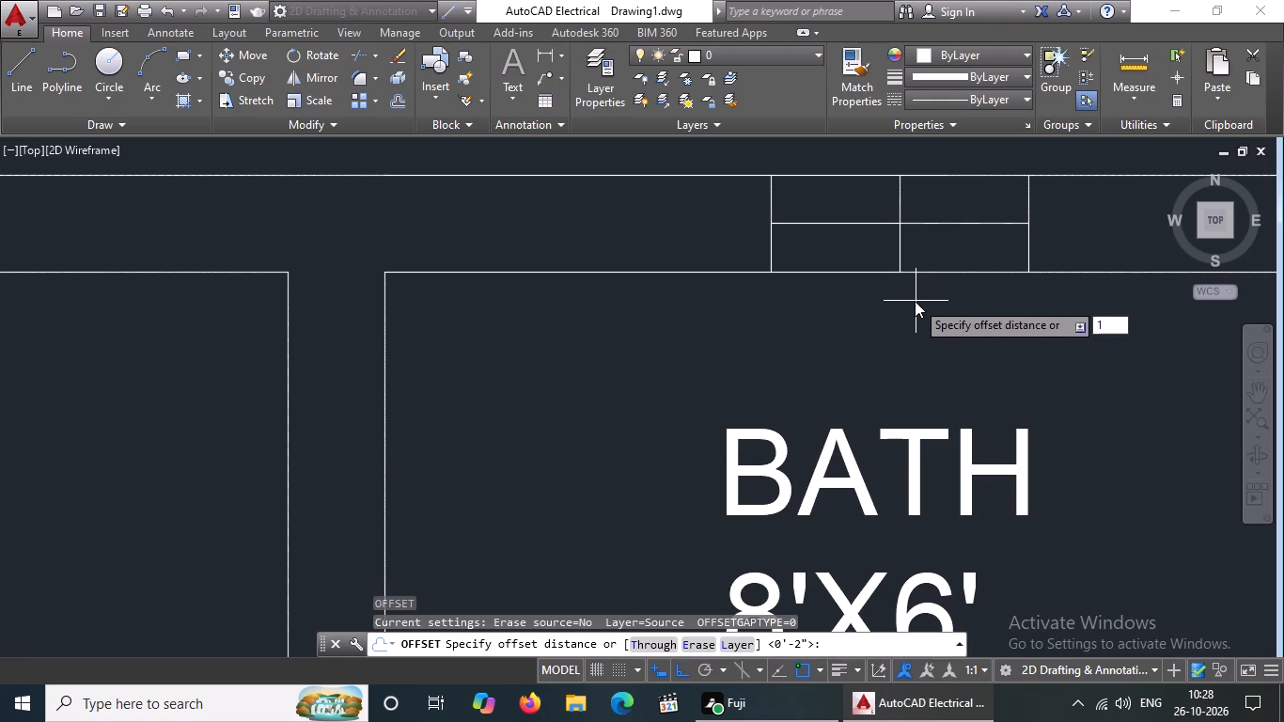
key("shift+quotedbl")
key("Return")
left_click(824, 225)
left_click(830, 199)
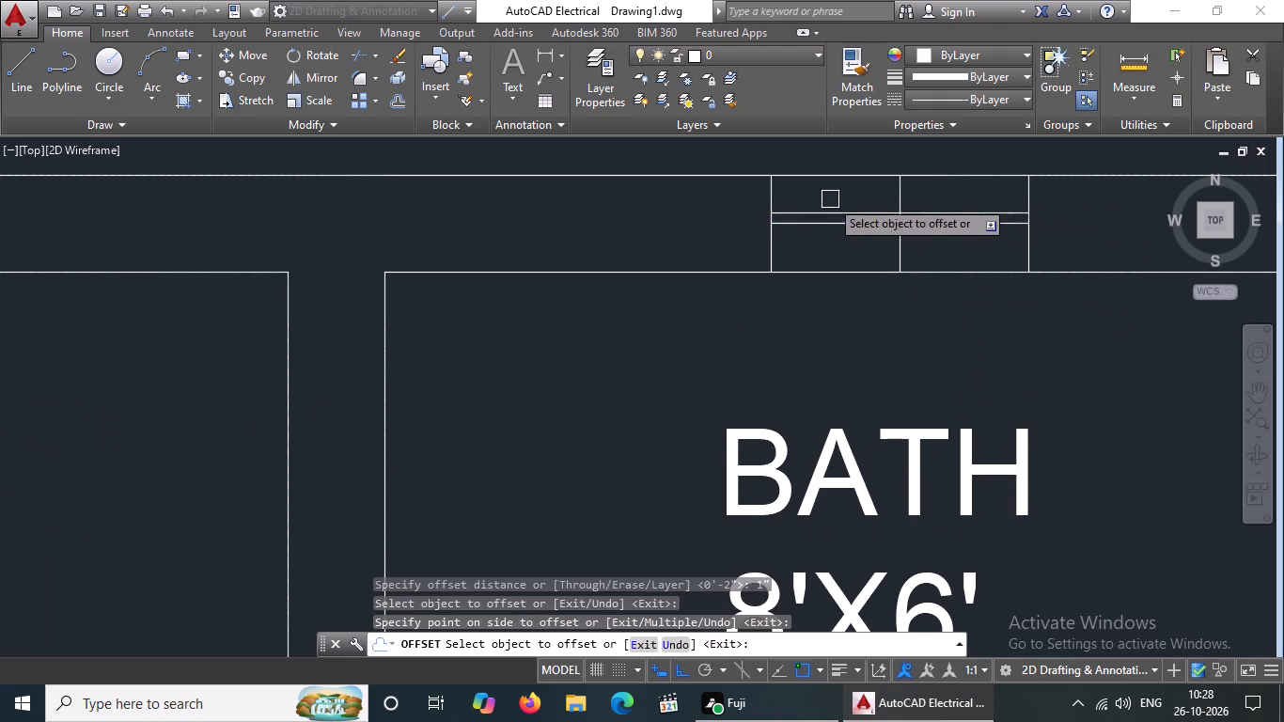
left_click(841, 228)
left_click(846, 252)
key("Escape")
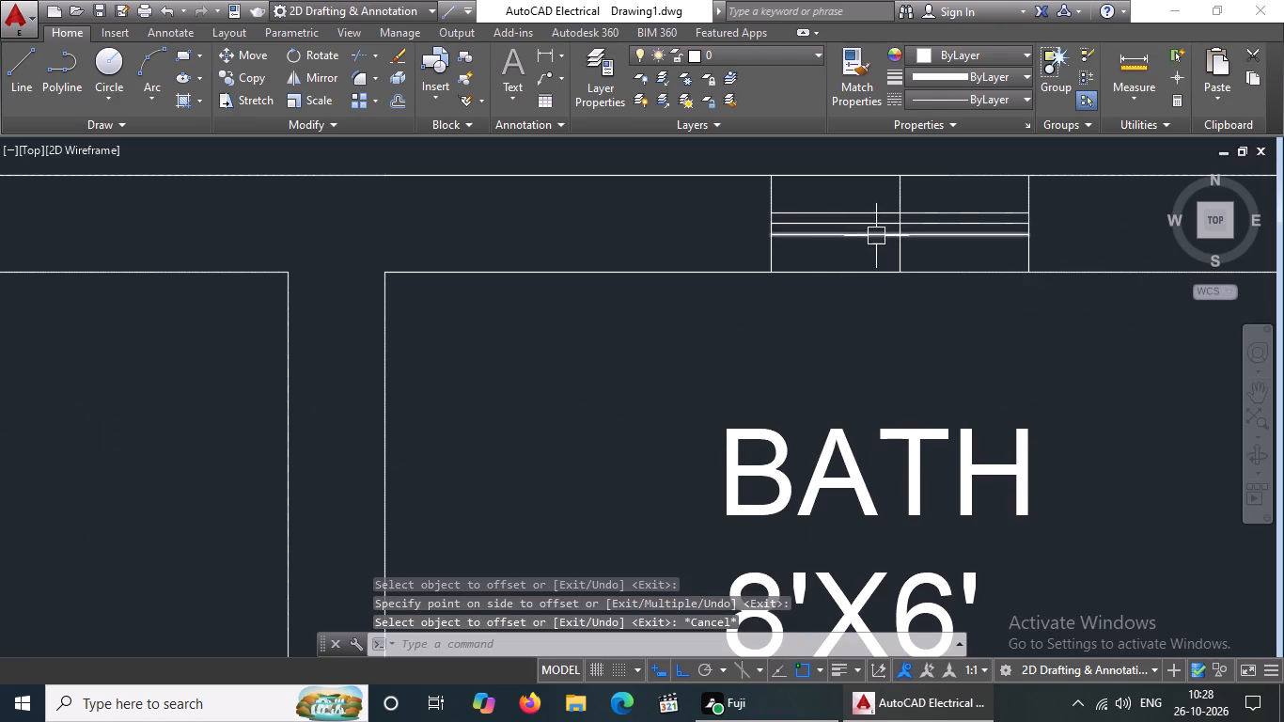
Delete the original lengthwise middle line between the two offset lines in the eastern BATH's wall opening.
scroll(876, 232, "up", 1)
left_click(834, 215)
key("Delete")
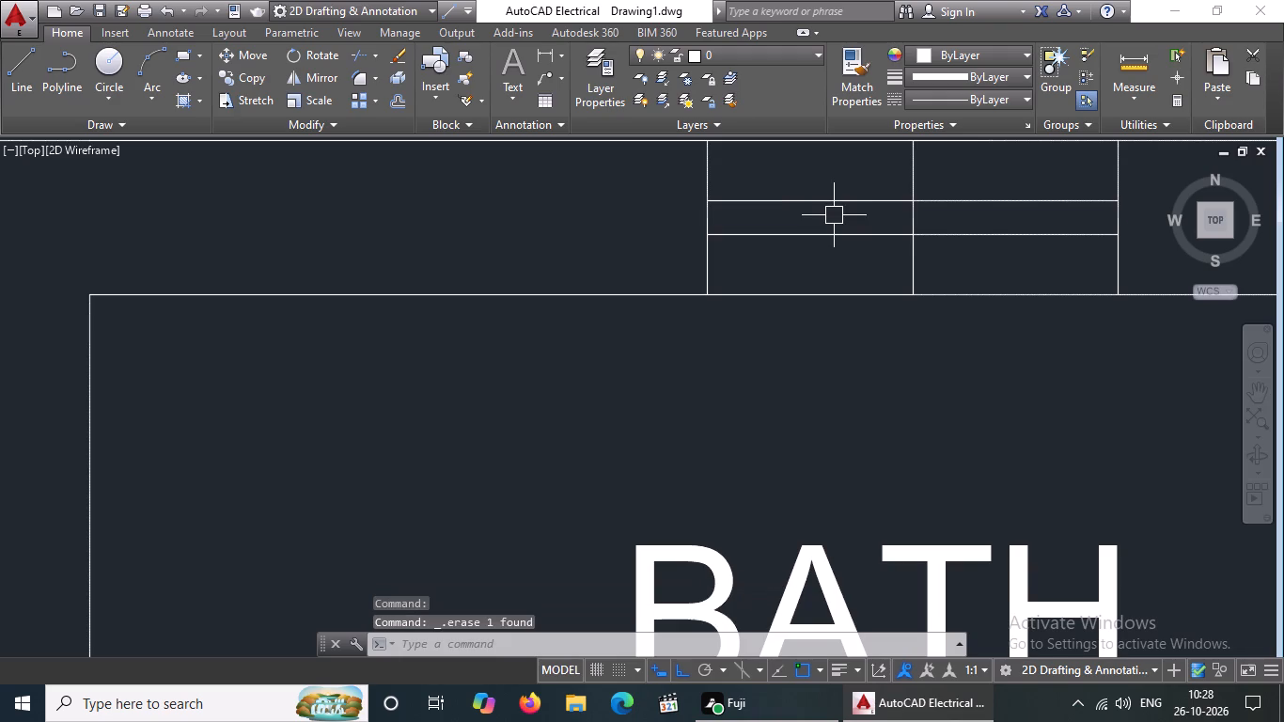
key("Escape")
Offset both end lines of the eastern BATH's window opening outward by 2".
key("o")
key("Return")
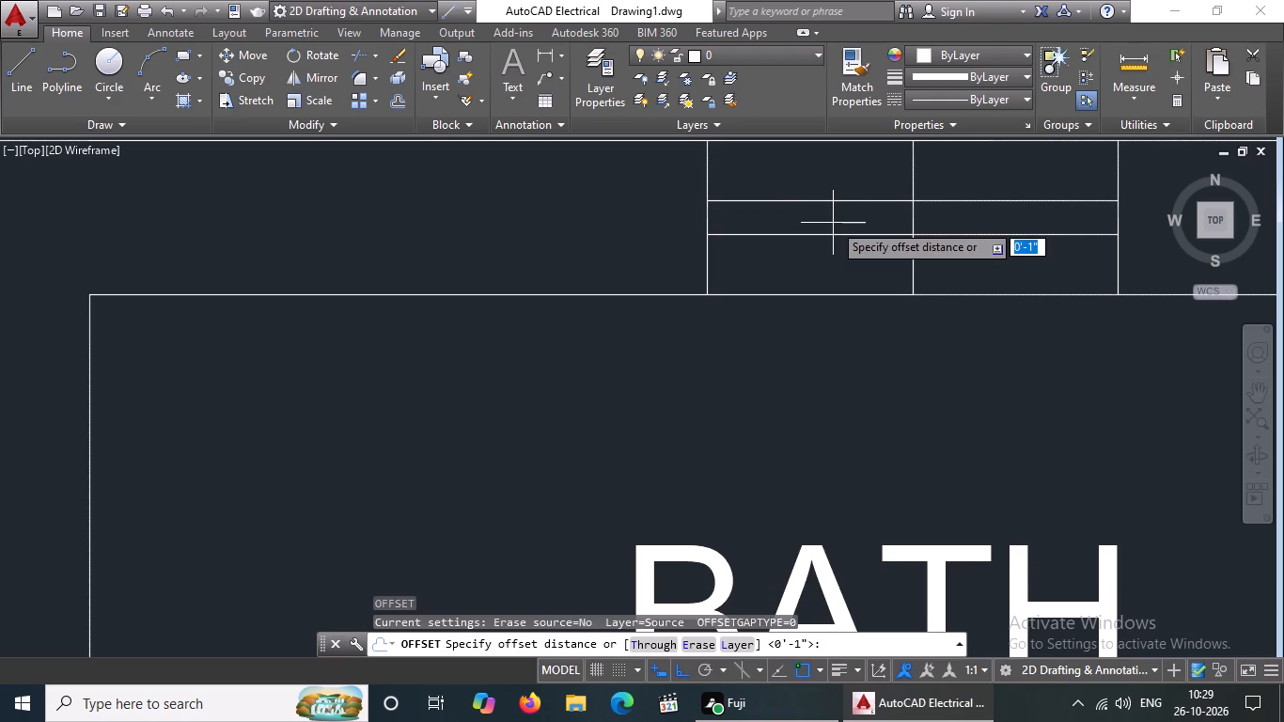
key("2")
key("shift+quotedbl")
key("Return")
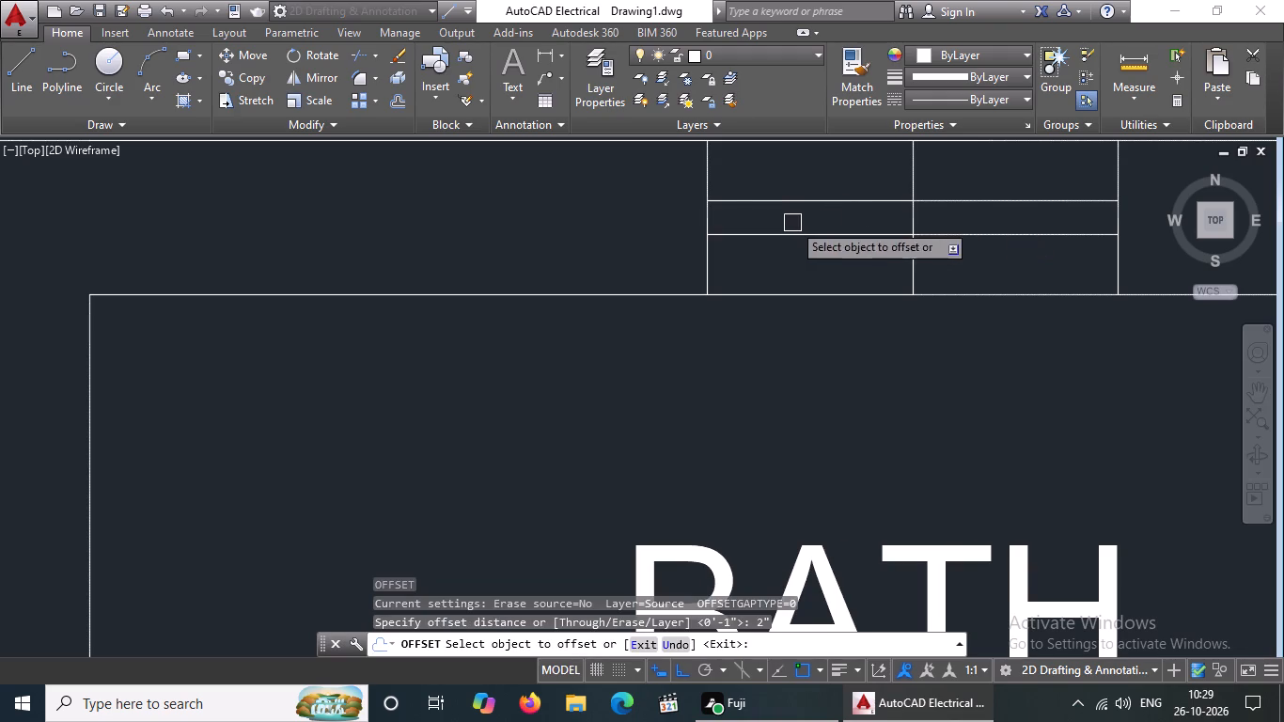
left_click(701, 268)
left_click(644, 271)
scroll(655, 259, "down", 2)
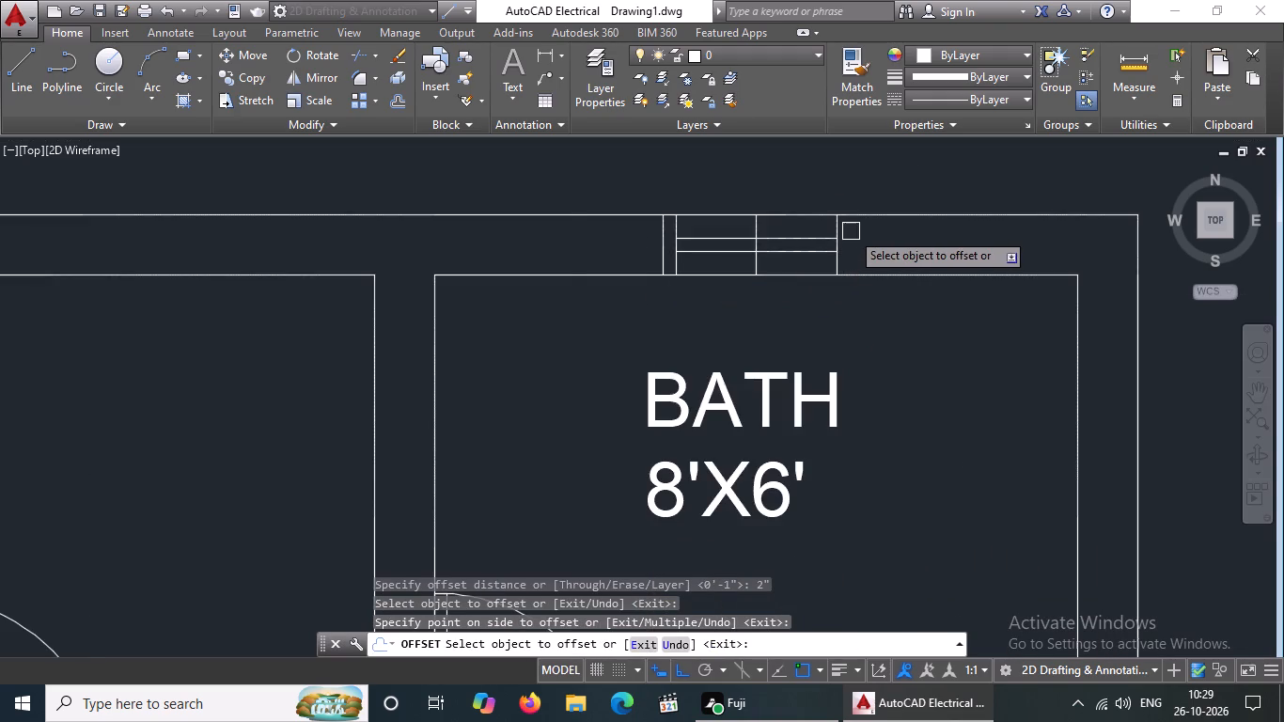
scroll(851, 229, "up", 1)
left_click_drag(828, 229, 900, 241)
left_click(900, 241)
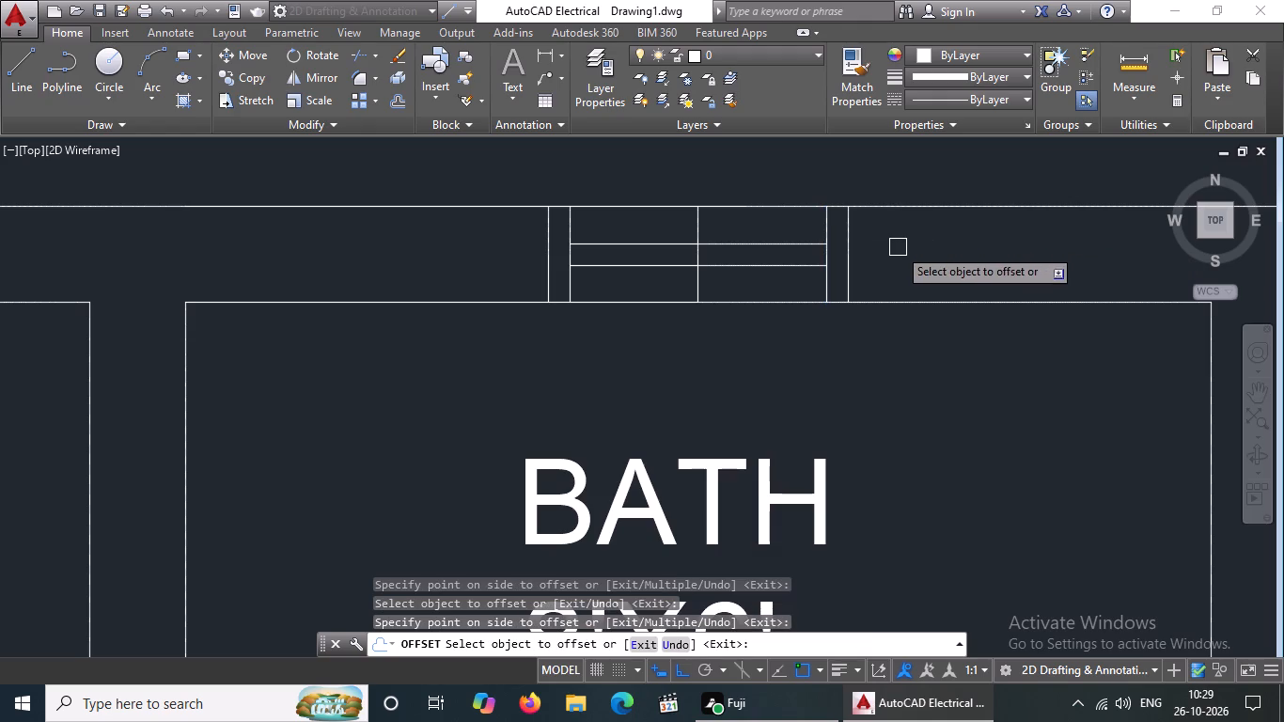
key("Escape")
Draw connected lines from the eastern BATH window's outer east corner, 5" east along the wall and 1' north.
key("l")
key("Return")
scroll(838, 247, "down", 1)
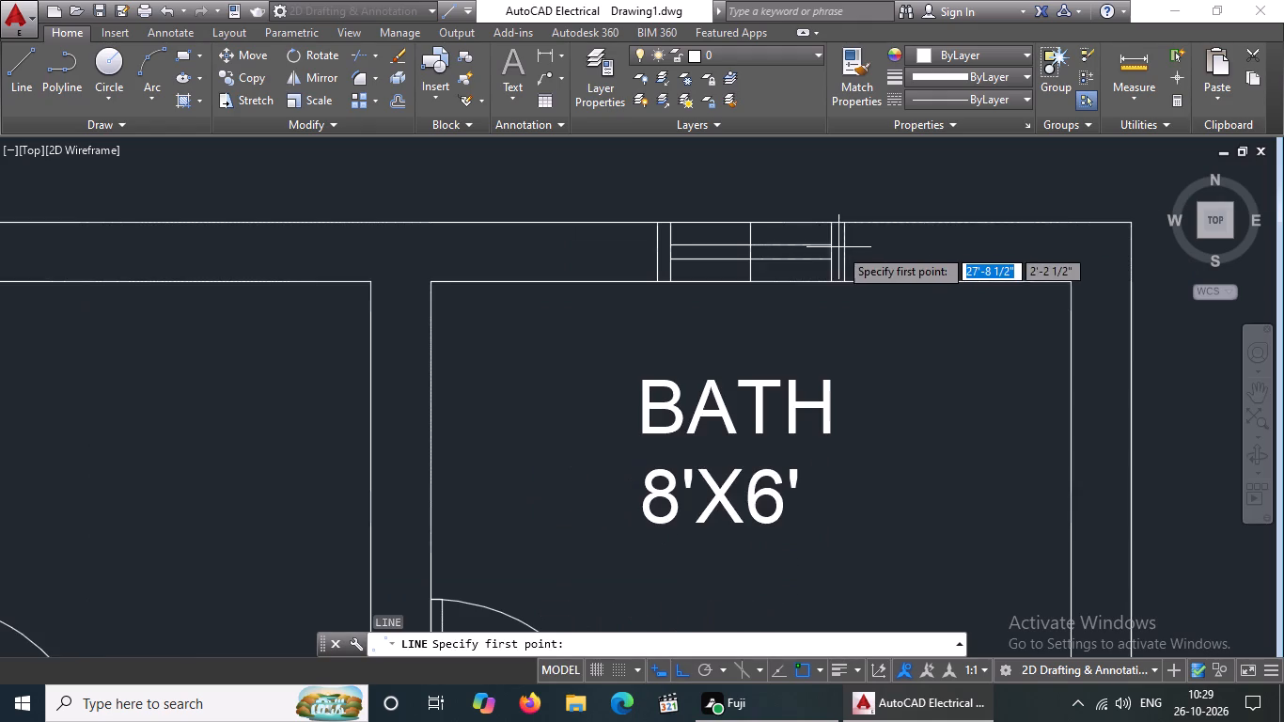
middle_click_drag(843, 228, 833, 281)
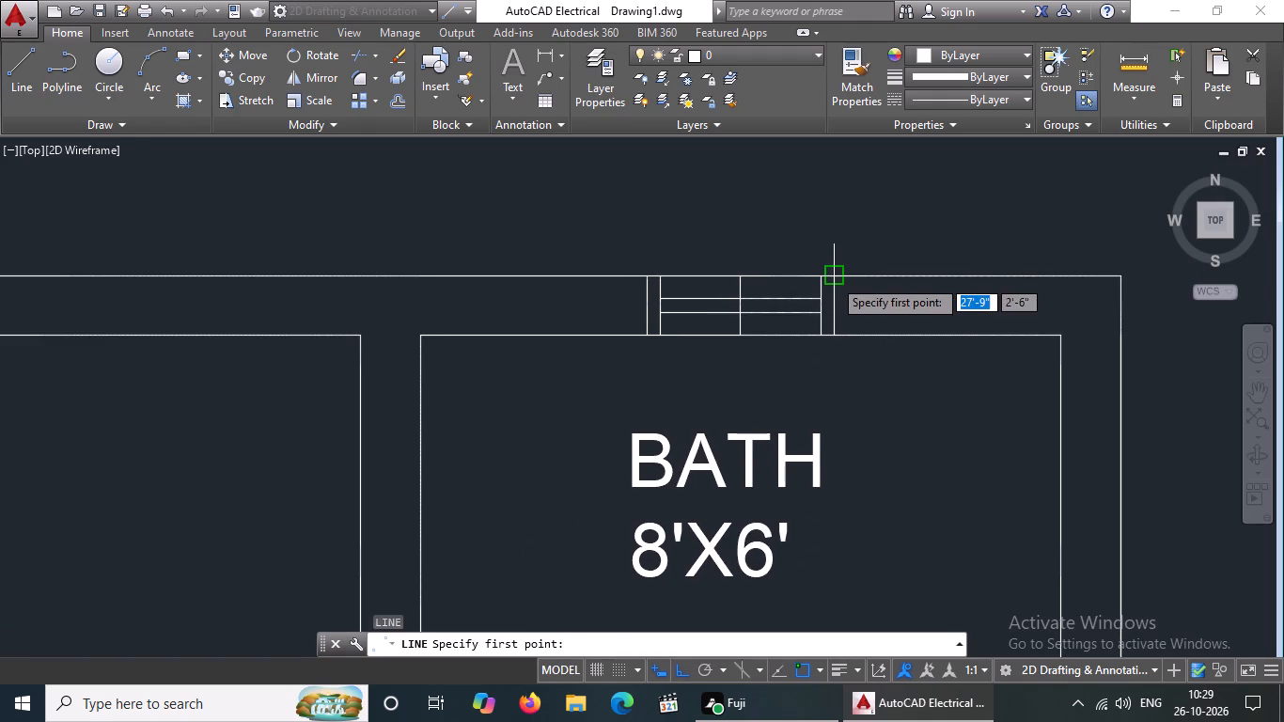
left_click_drag(833, 278, 900, 277)
key("5")
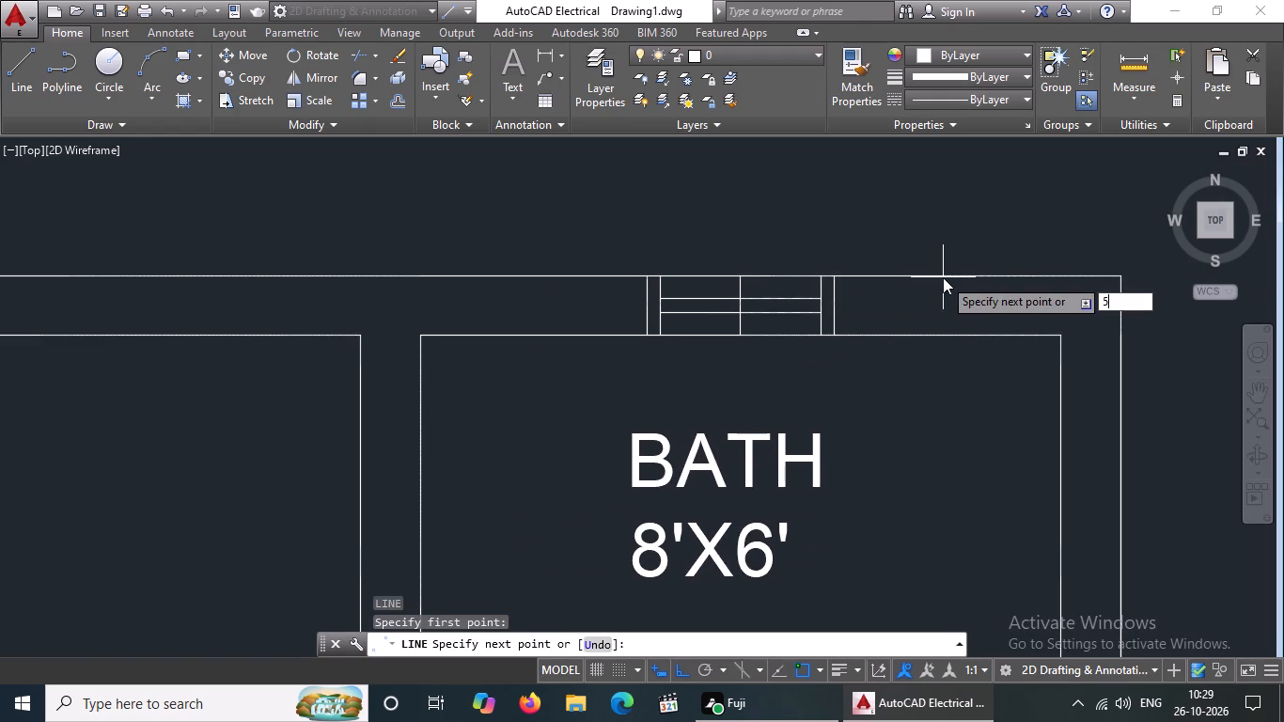
key("shift+quotedbl")
key("Return")
key("1")
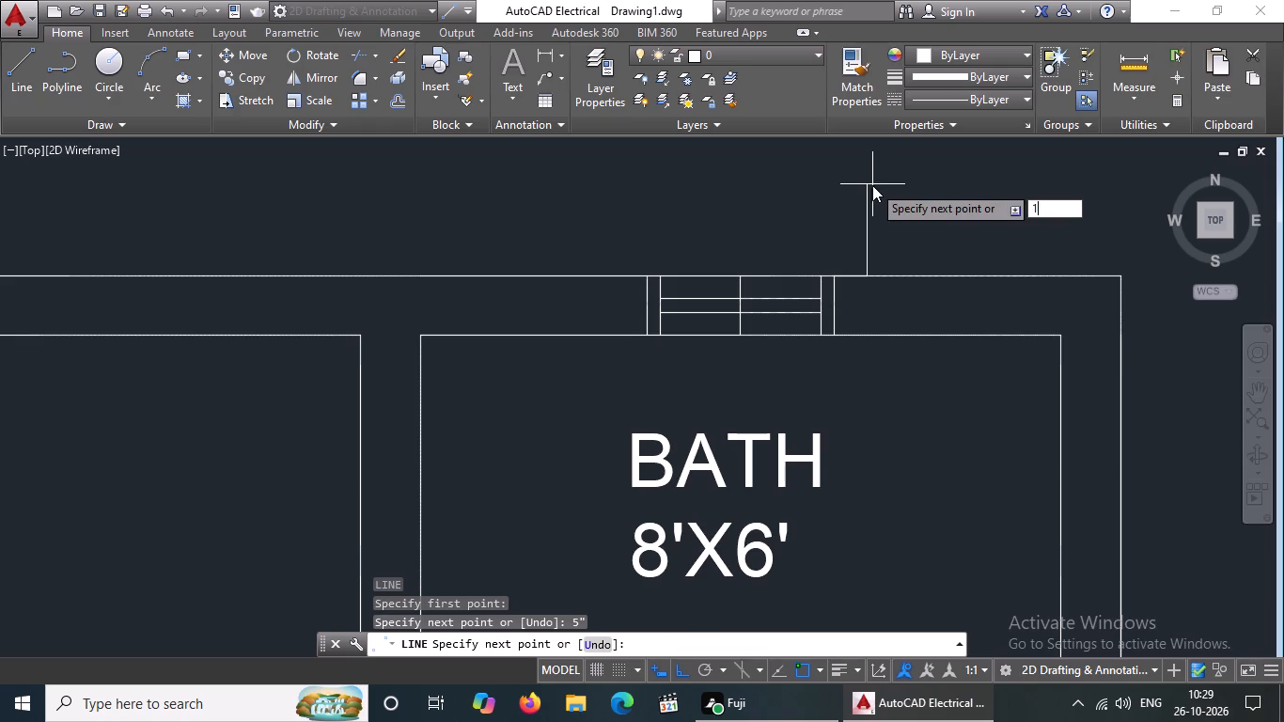
key("apostrophe")
key("Return")
key("Return")
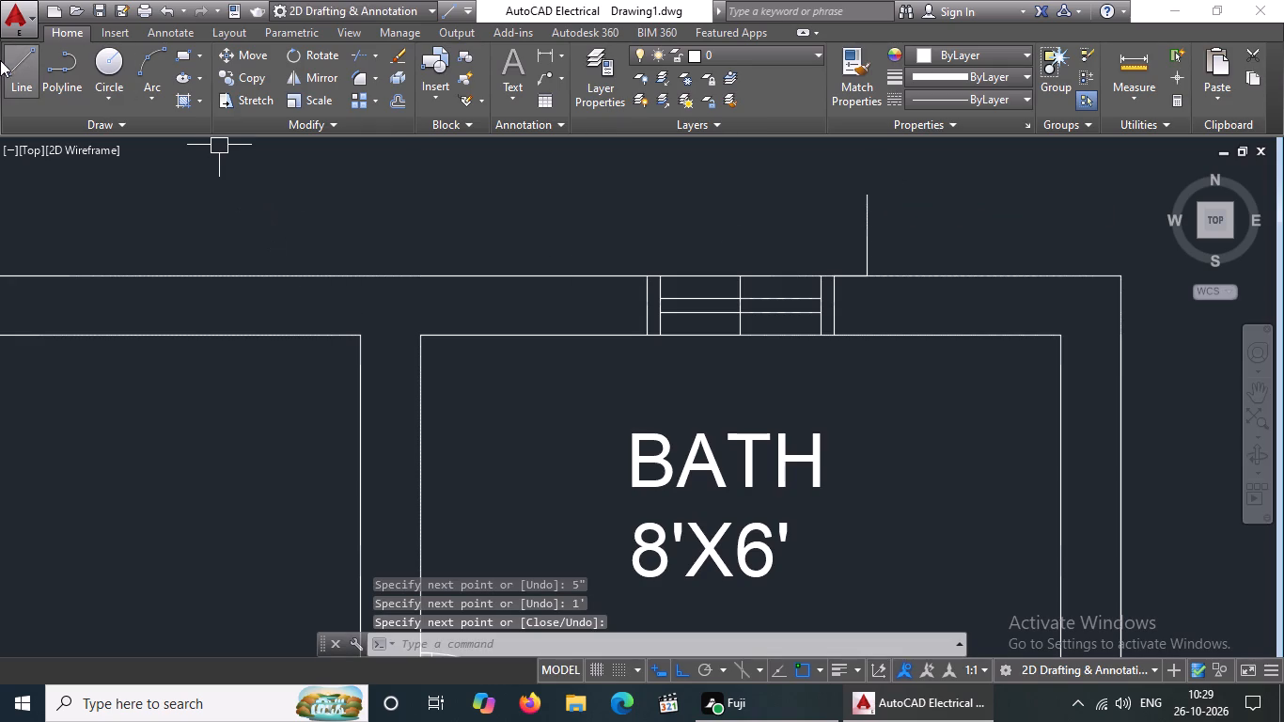
Draw lines from the window's outer west corner, 5" west and 1' north, closing across to the eastern projection line's end.
left_click_drag(9, 61, 55, 95)
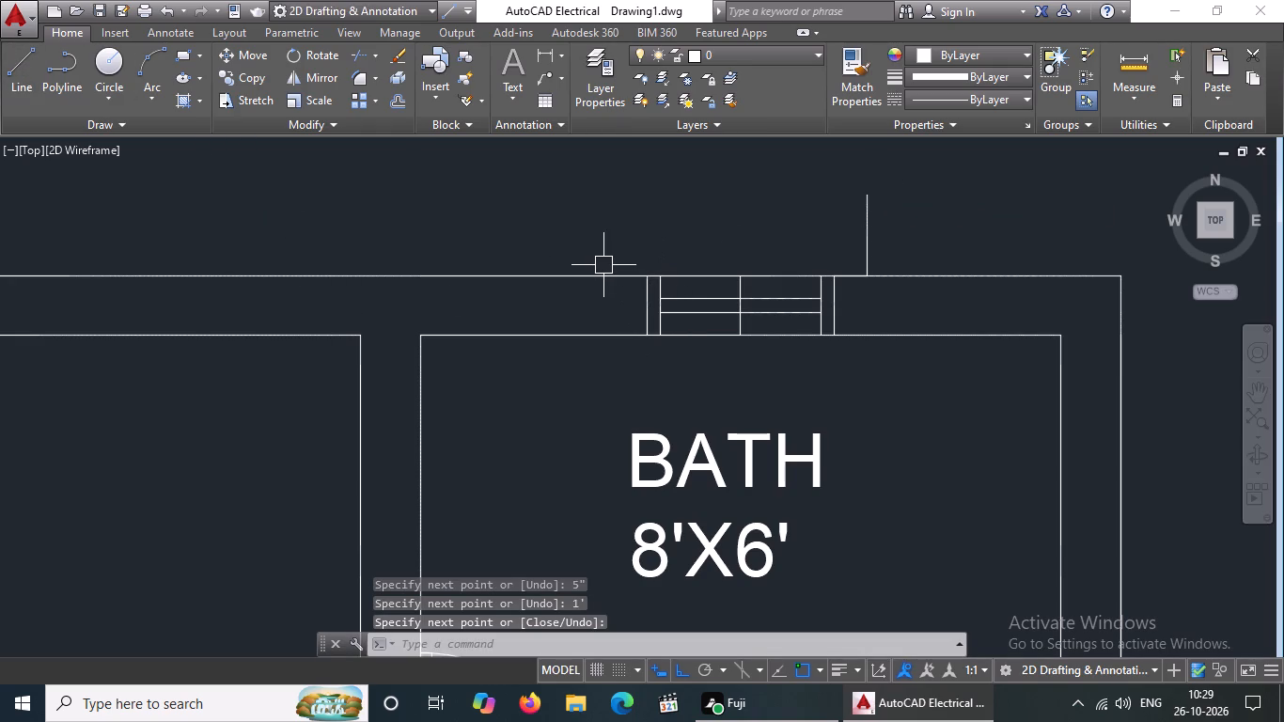
key("Escape")
key("l")
key("Return")
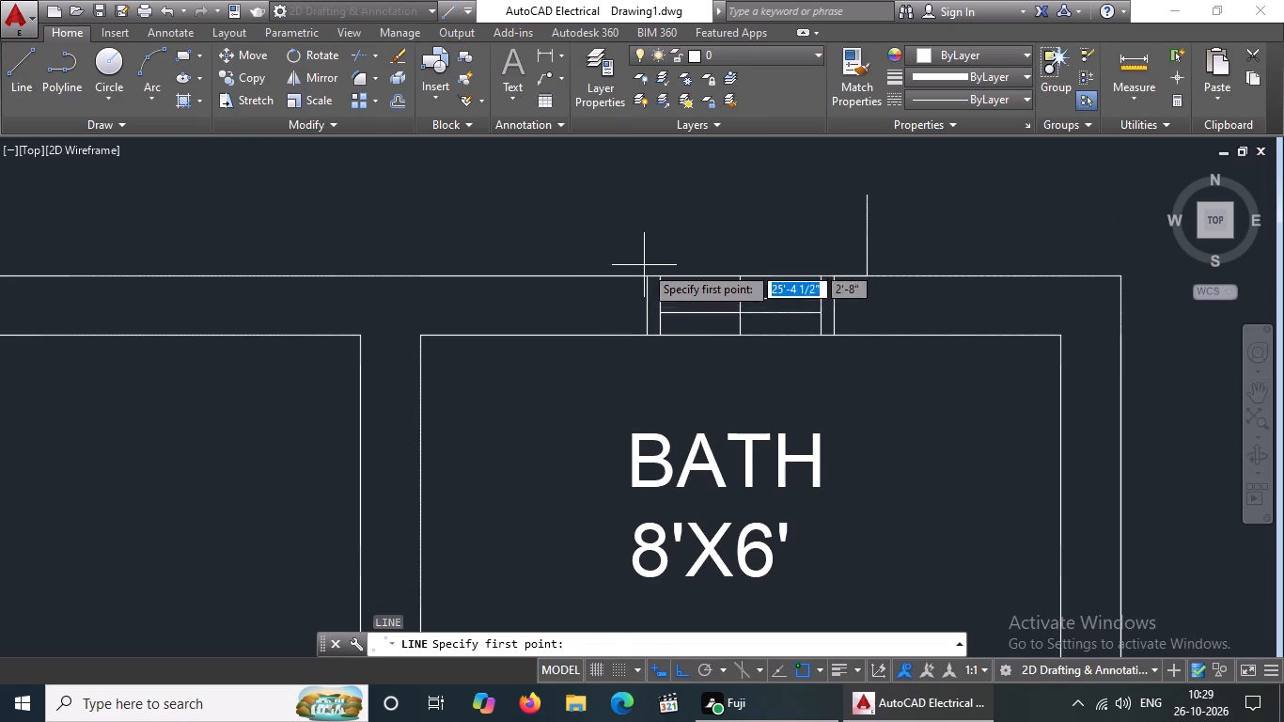
left_click(646, 275)
key("5")
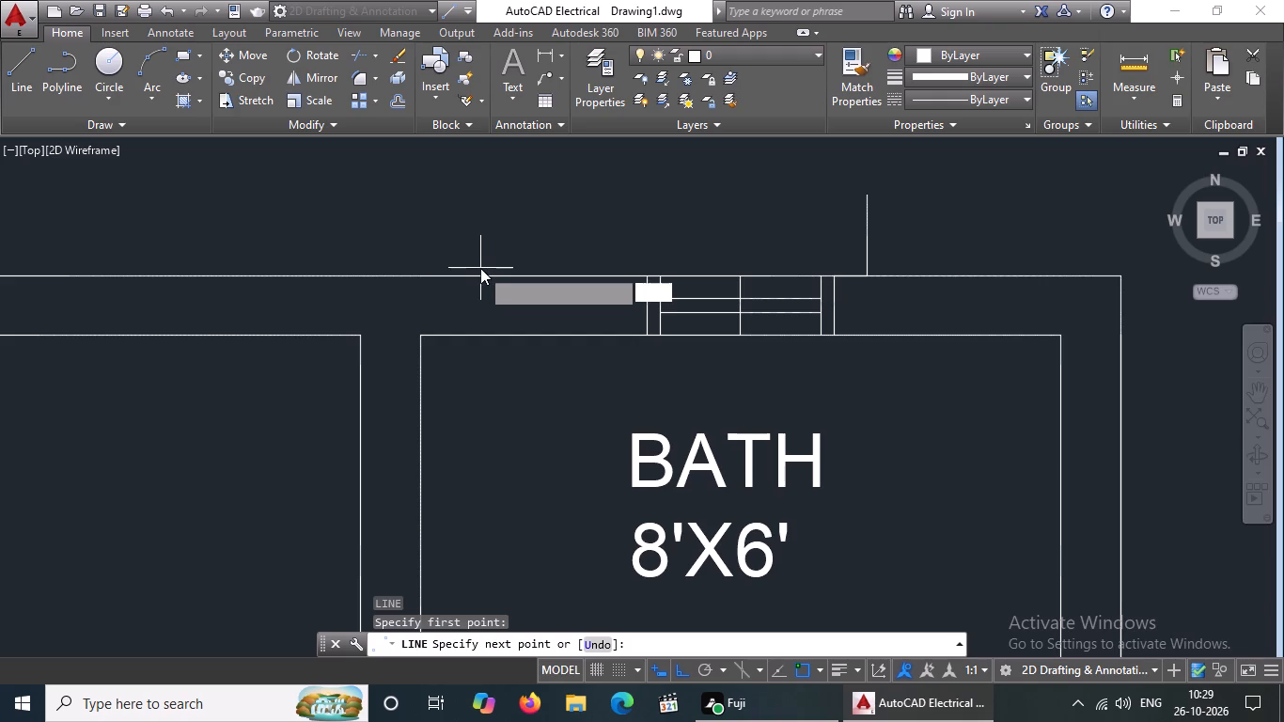
key("shift+quotedbl")
key("Return")
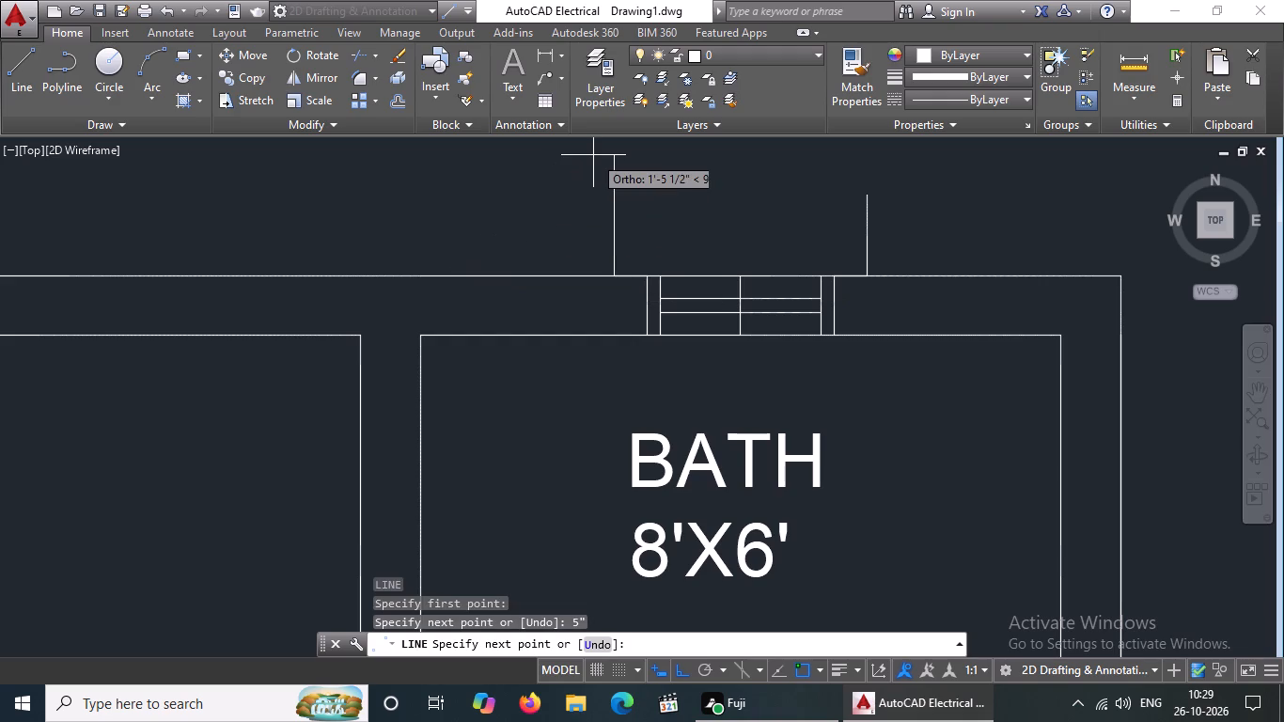
key("1")
key("apostrophe")
key("Return")
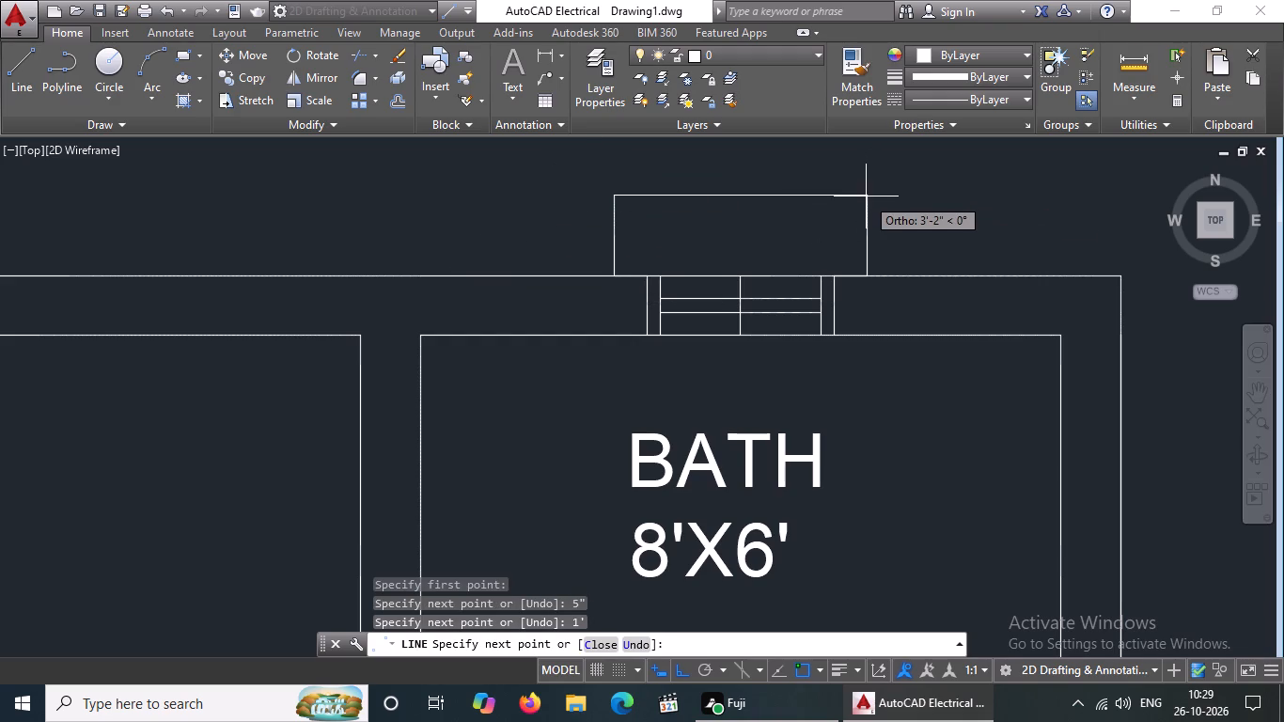
left_click(867, 193)
scroll(963, 218, "down", 2)
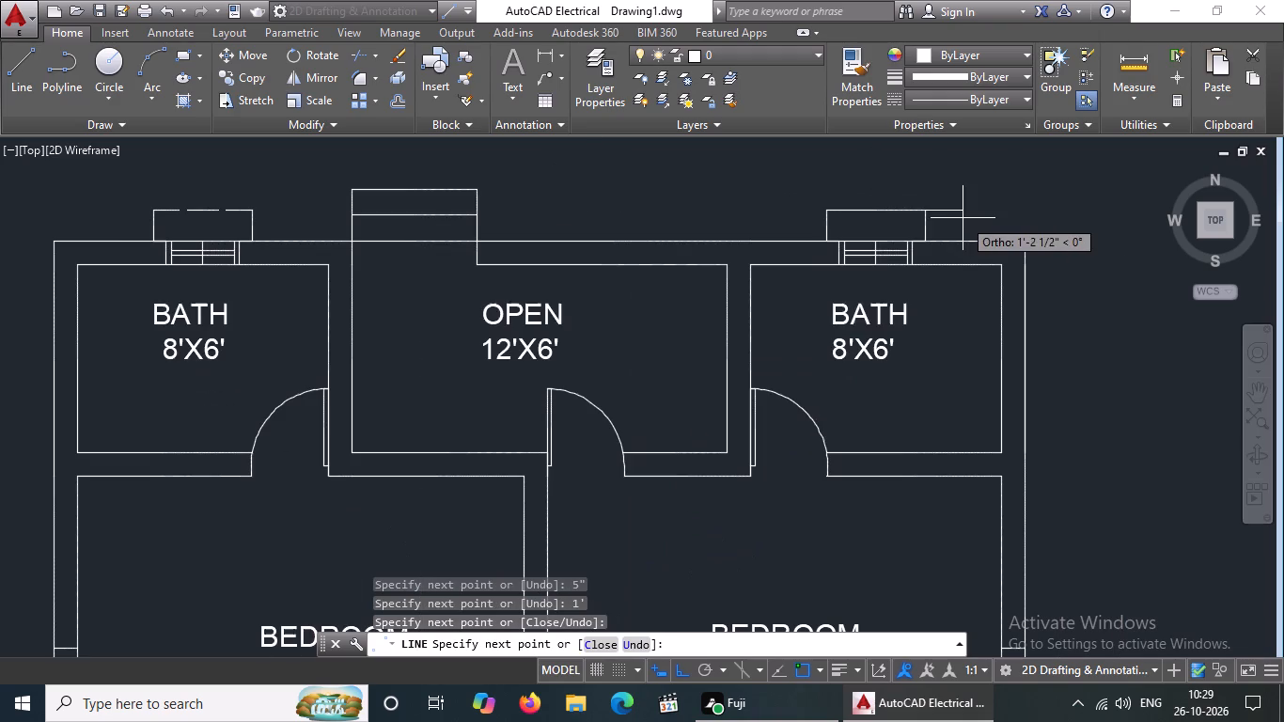
key("Escape")
Apply the ACAD_ISO02W100 linetype to all lines of the projection outline outside the eastern BATH window.
scroll(942, 224, "up", 2)
left_click(587, 158)
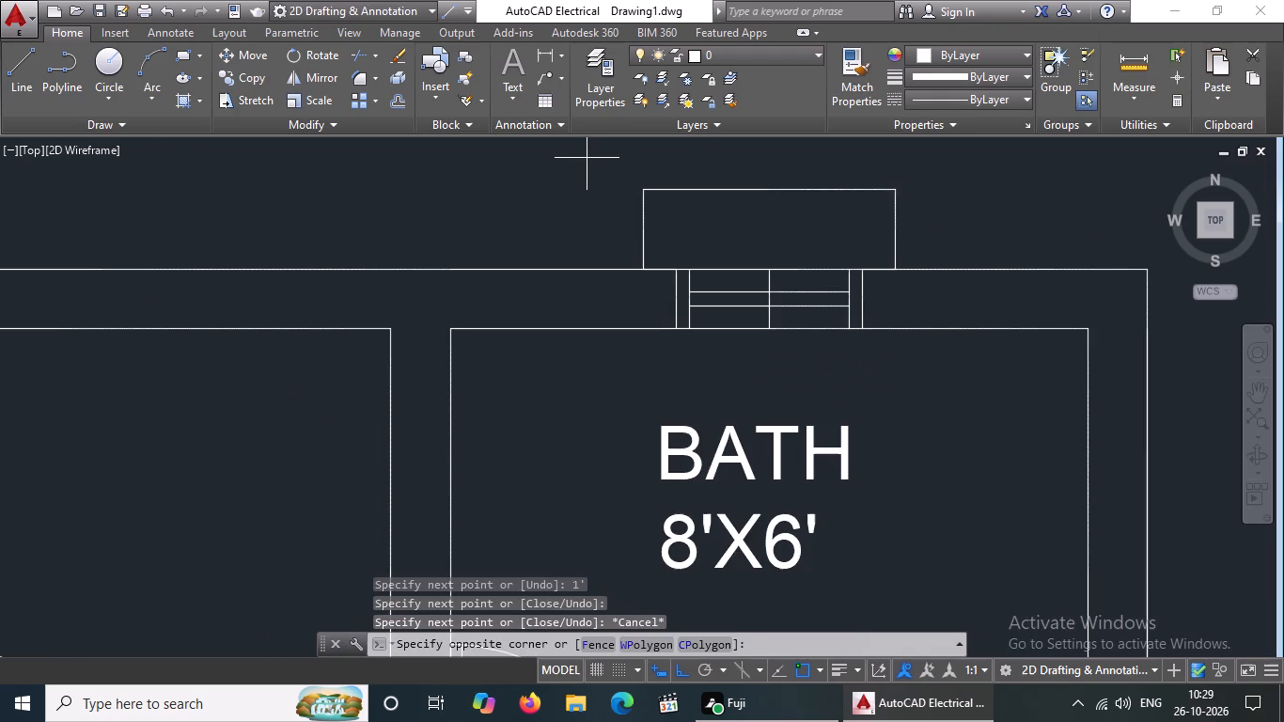
left_click(969, 279)
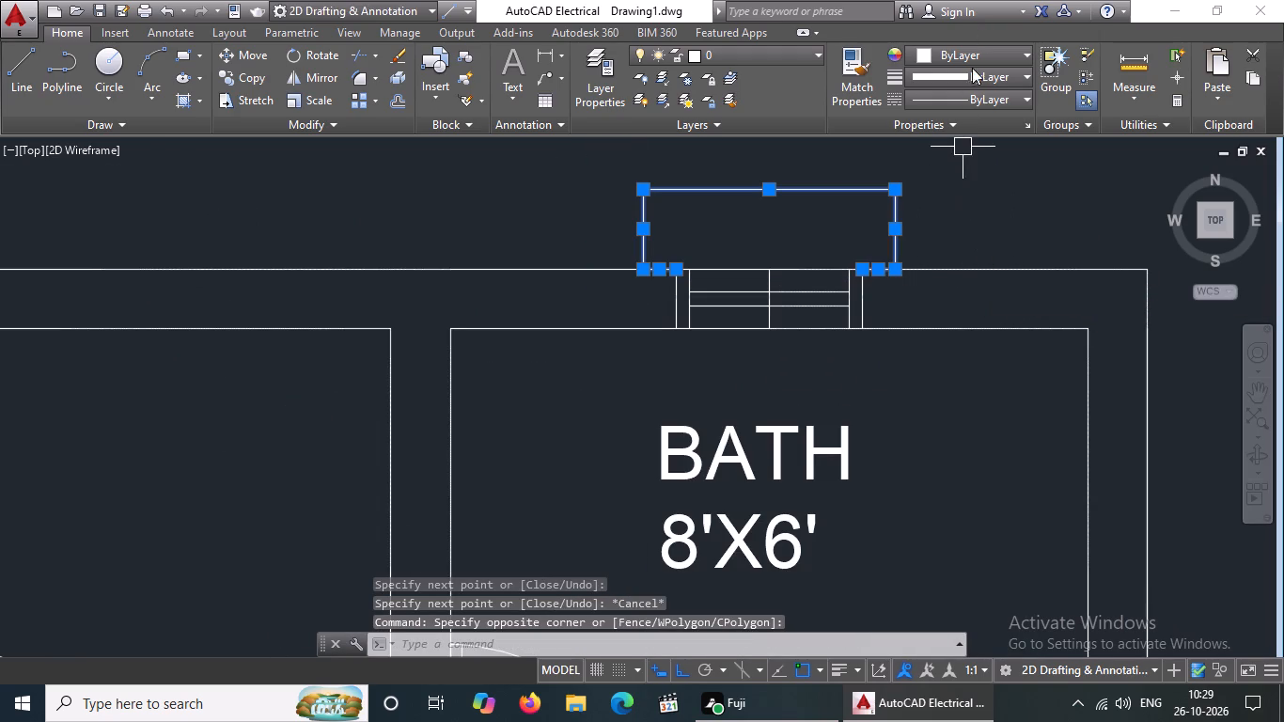
left_click(967, 96)
left_click_drag(953, 169, 948, 190)
scroll(748, 267, "down", 2)
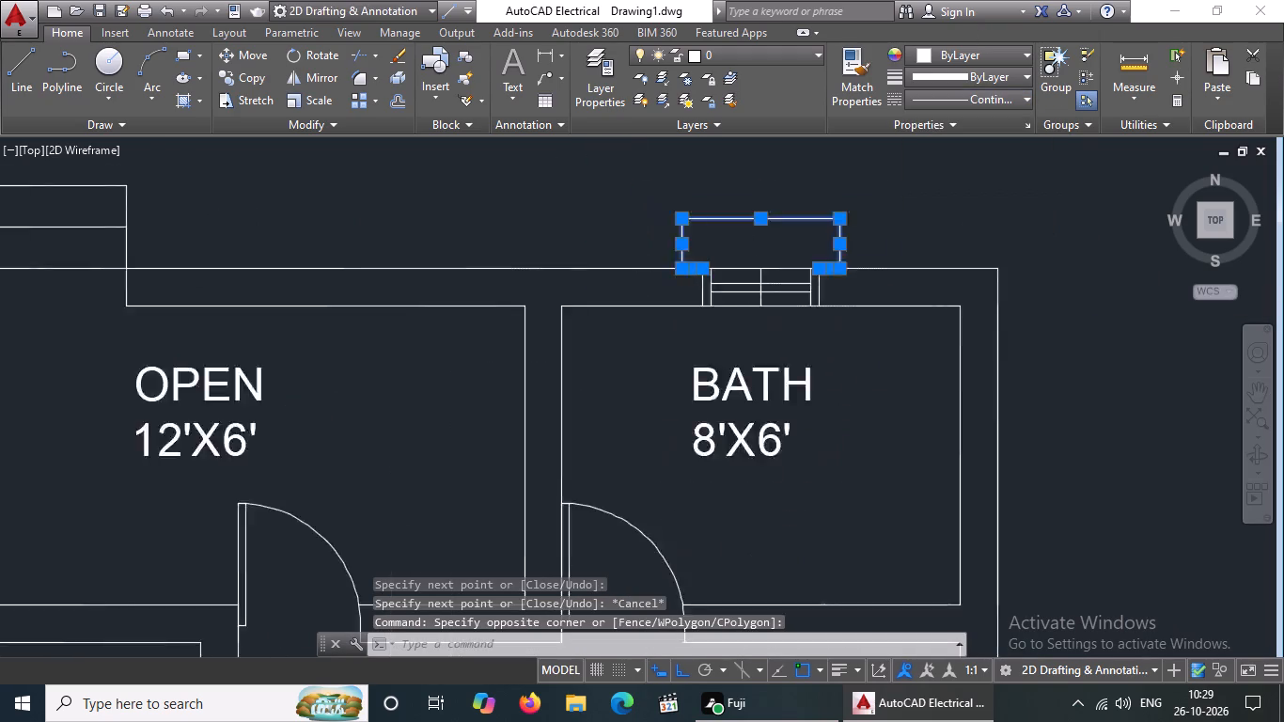
left_click(973, 104)
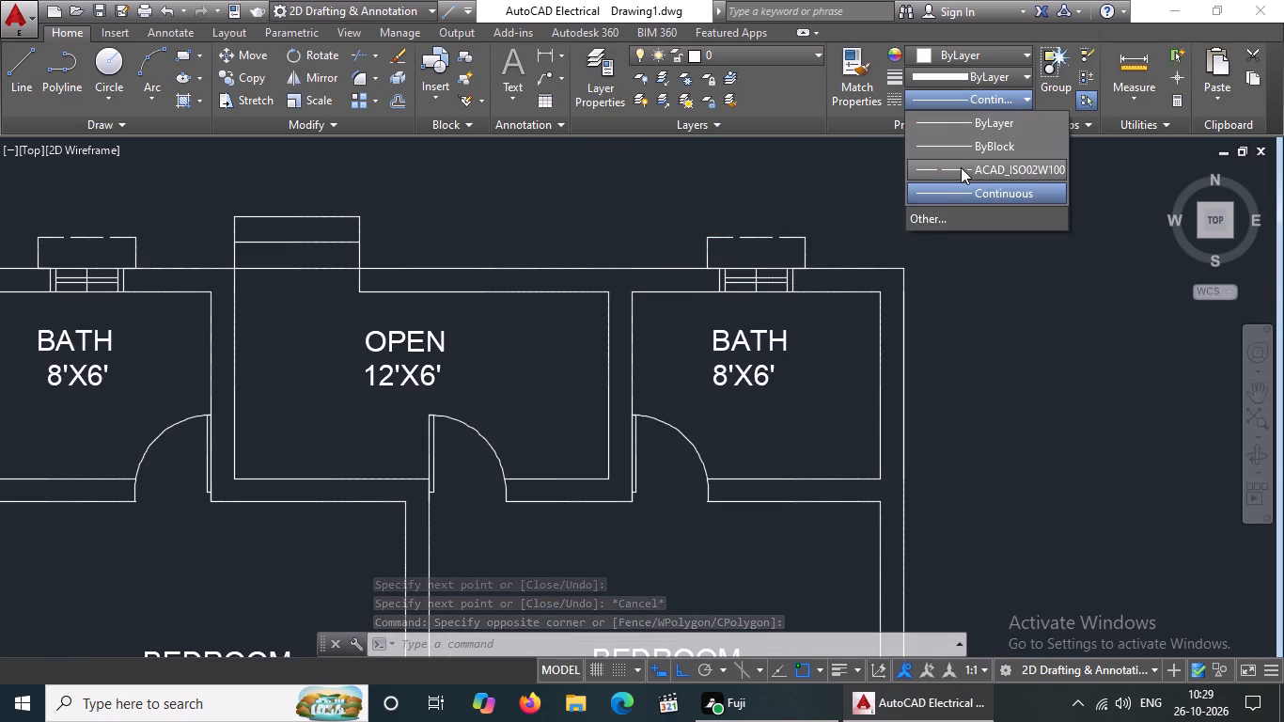
left_click(961, 167)
scroll(762, 299, "down", 3)
key("Escape")
Draw a lengthwise middle line through the western BEDROOM's outer wall opening, between the midpoints of its end lines.
scroll(759, 302, "up", 2)
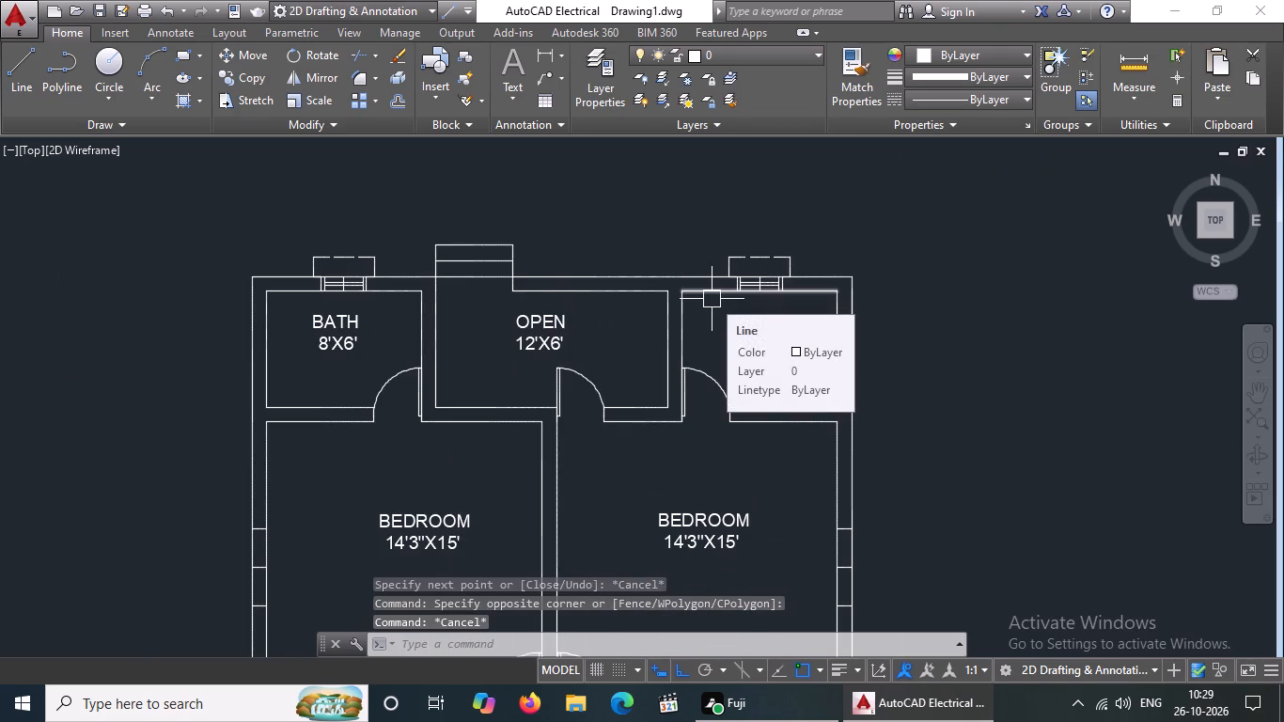
scroll(712, 299, "up", 1)
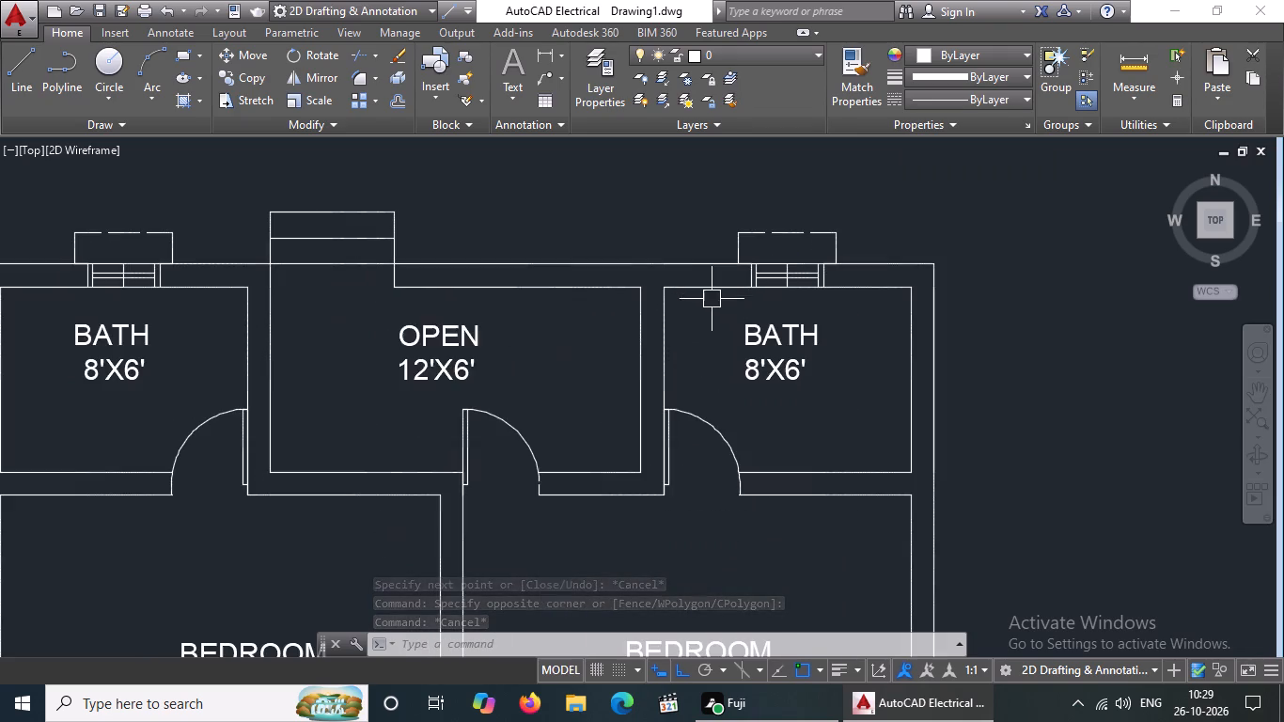
scroll(434, 347, "down", 2)
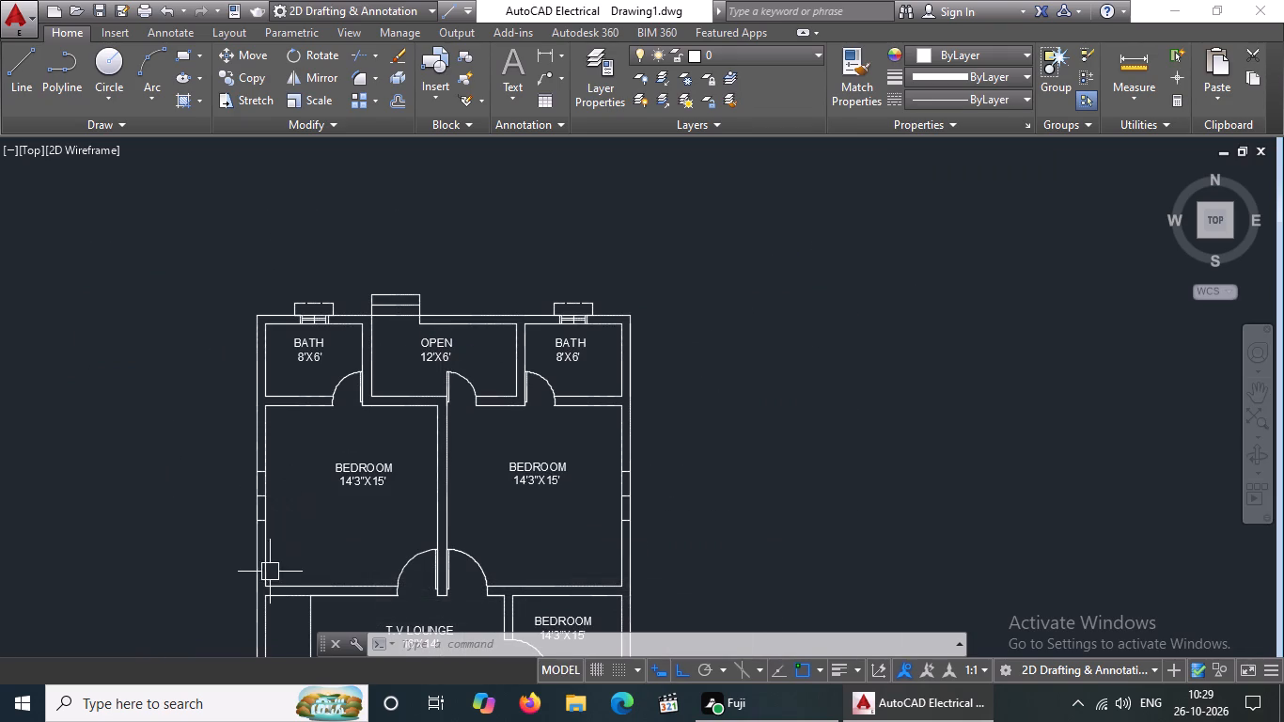
scroll(268, 561, "up", 2)
key("Escape")
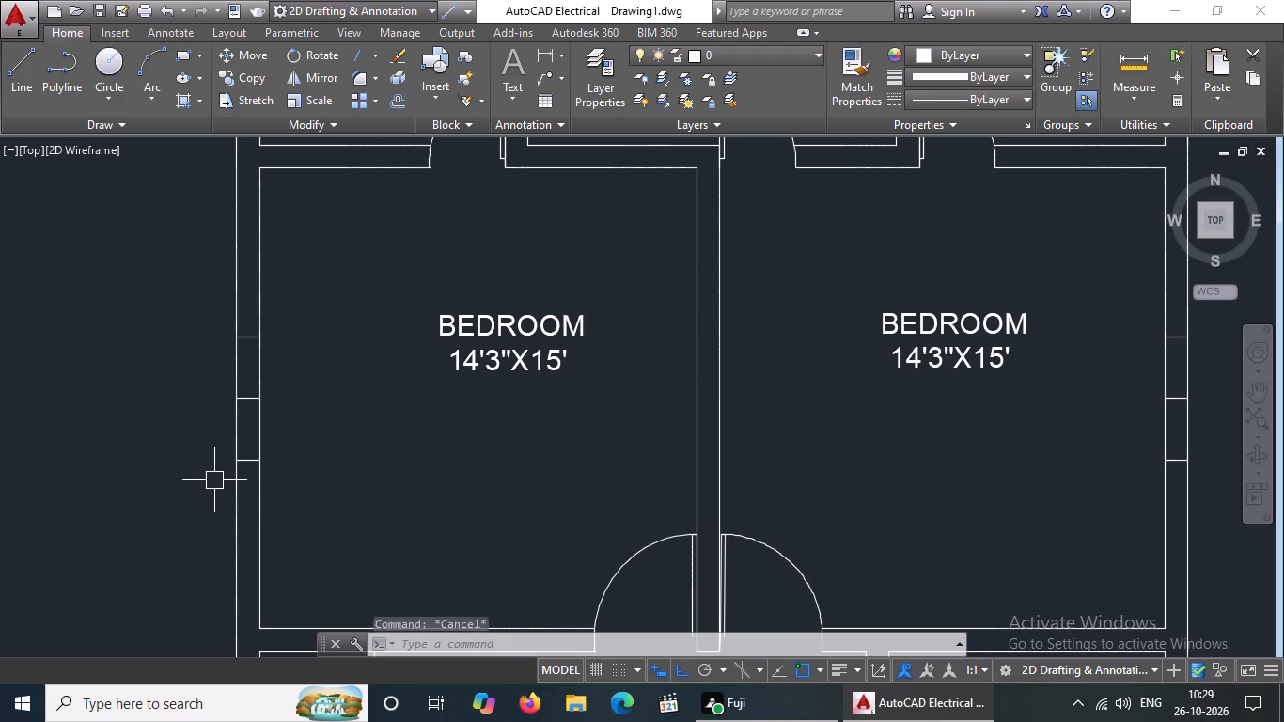
key("l")
key("Return")
scroll(255, 343, "up", 2)
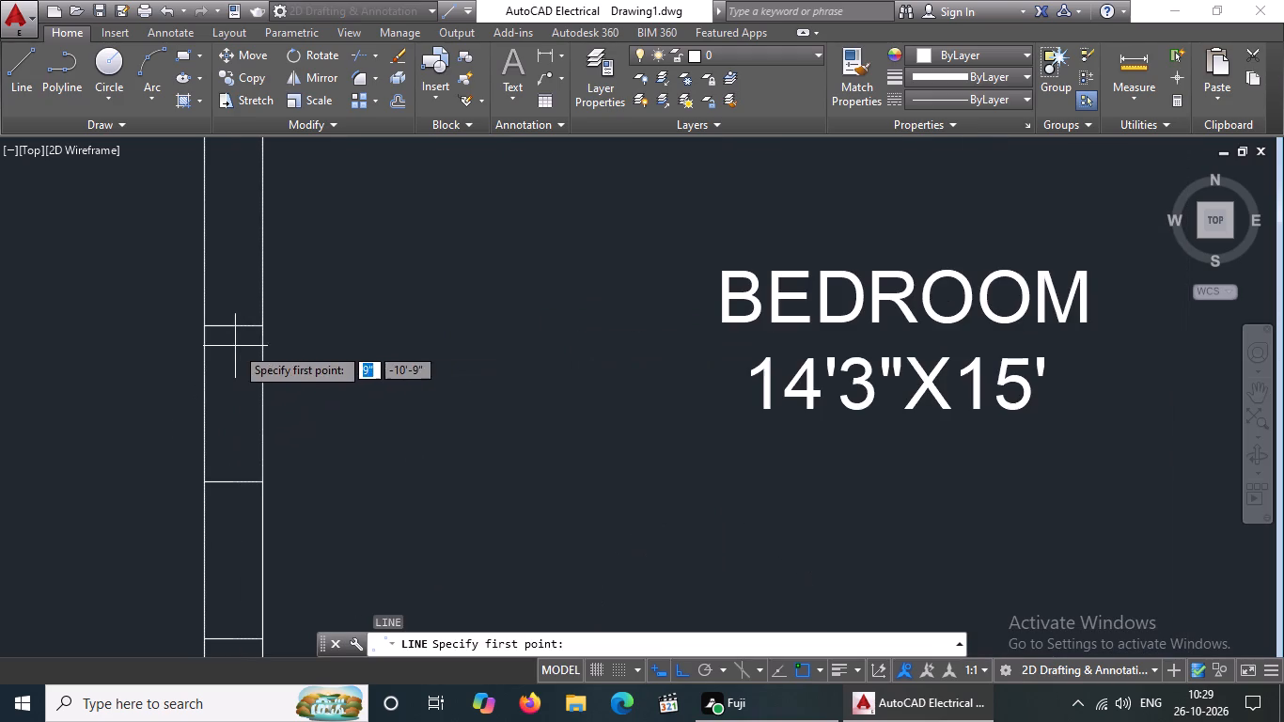
left_click(235, 325)
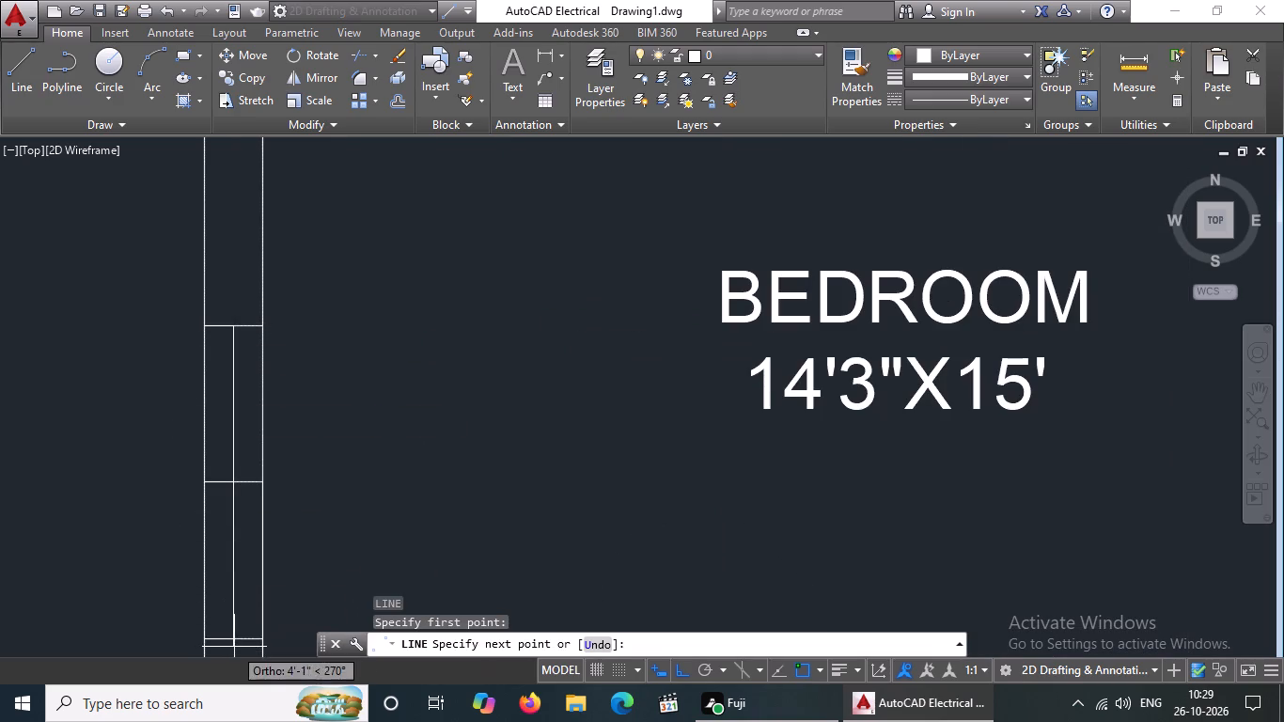
left_click(235, 638)
scroll(270, 613, "down", 2)
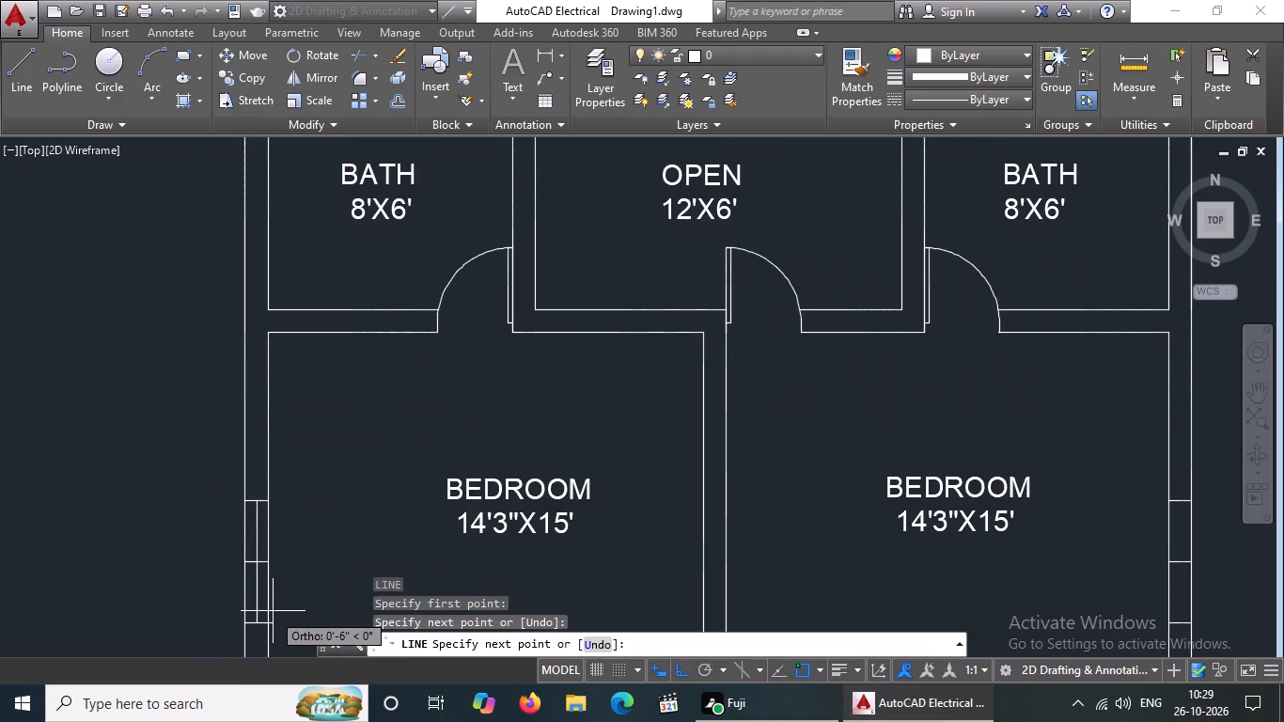
key("Escape")
Offset the lengthwise middle line of the western BEDROOM's wall opening by 1" to both sides.
key("o")
key("Return")
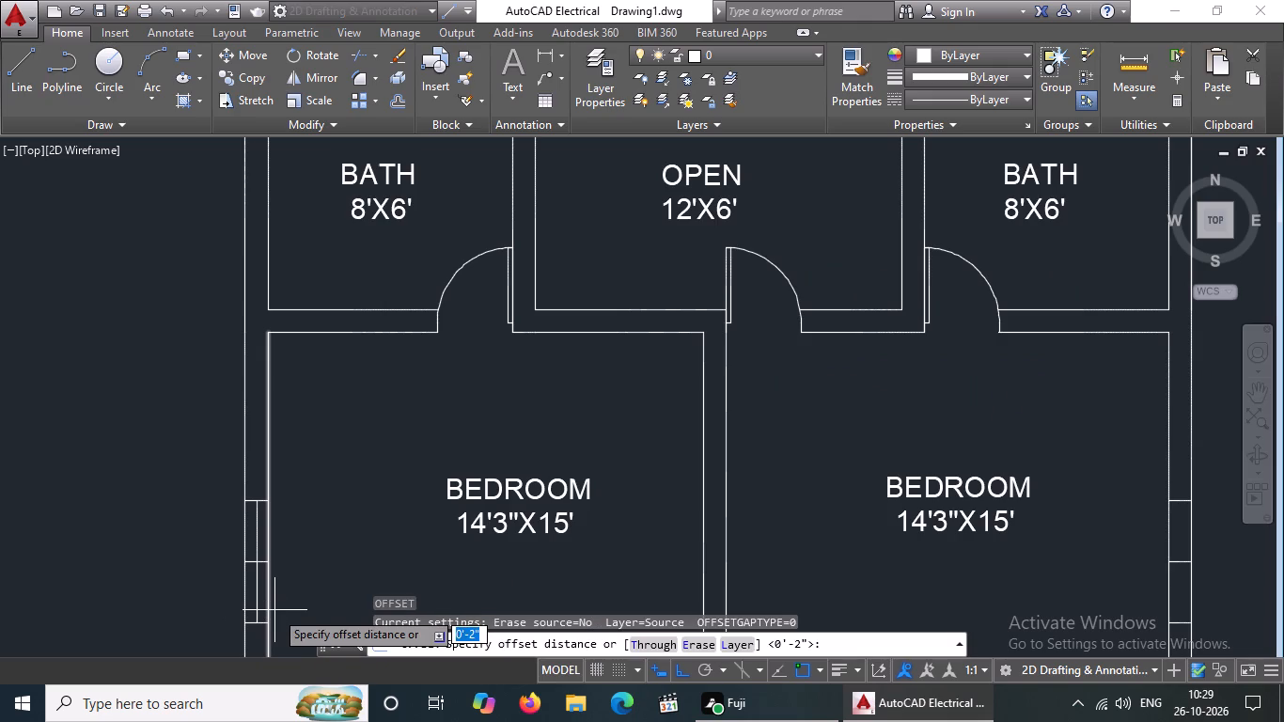
key("1")
key("shift+quotedbl")
key("Return")
scroll(259, 588, "up", 4)
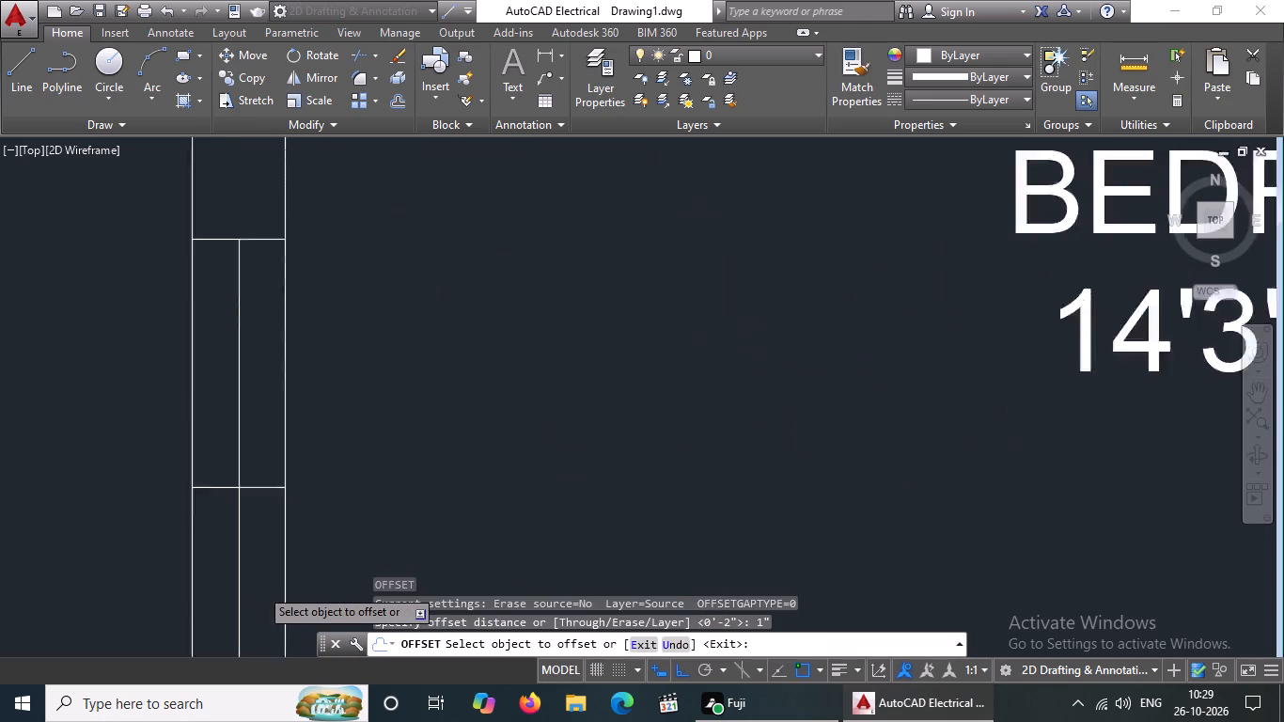
left_click(222, 537)
left_click_drag(135, 545, 160, 542)
left_click_drag(224, 524, 286, 520)
left_click(295, 517)
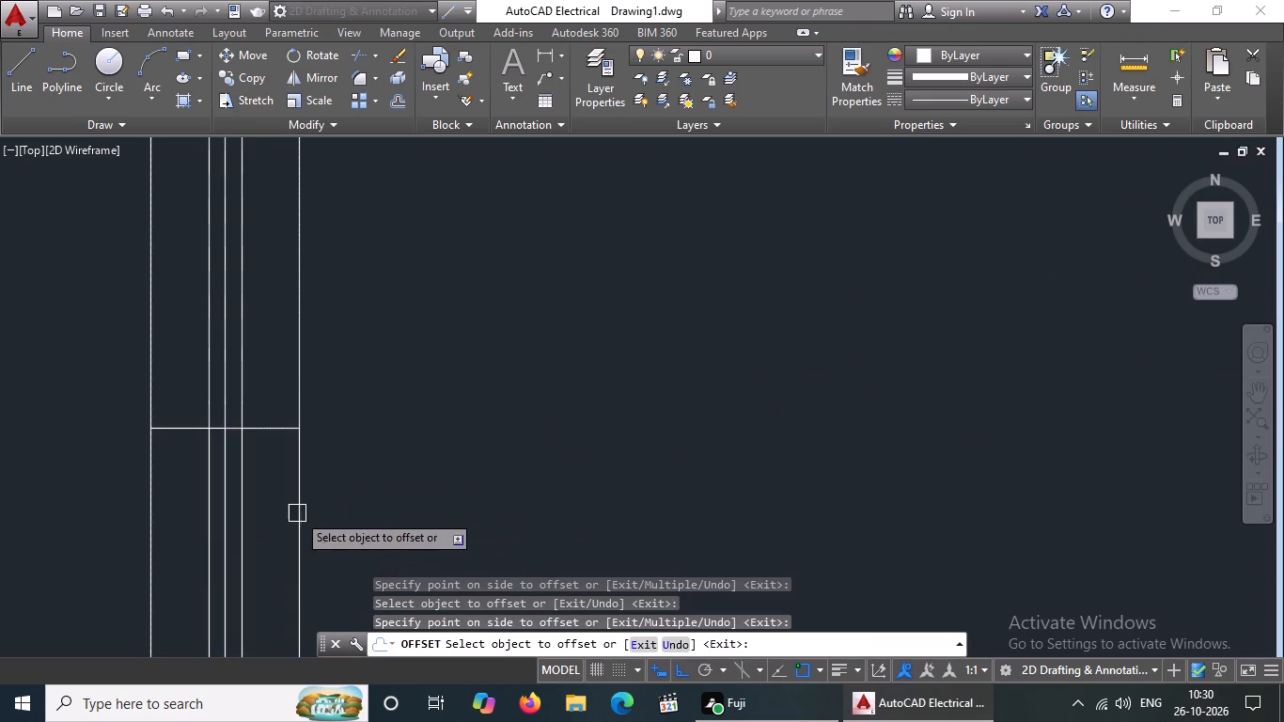
scroll(401, 455, "down", 3)
key("Escape")
Delete the original lengthwise middle line between the two offset lines in the western BEDROOM's wall opening.
scroll(356, 426, "up", 3)
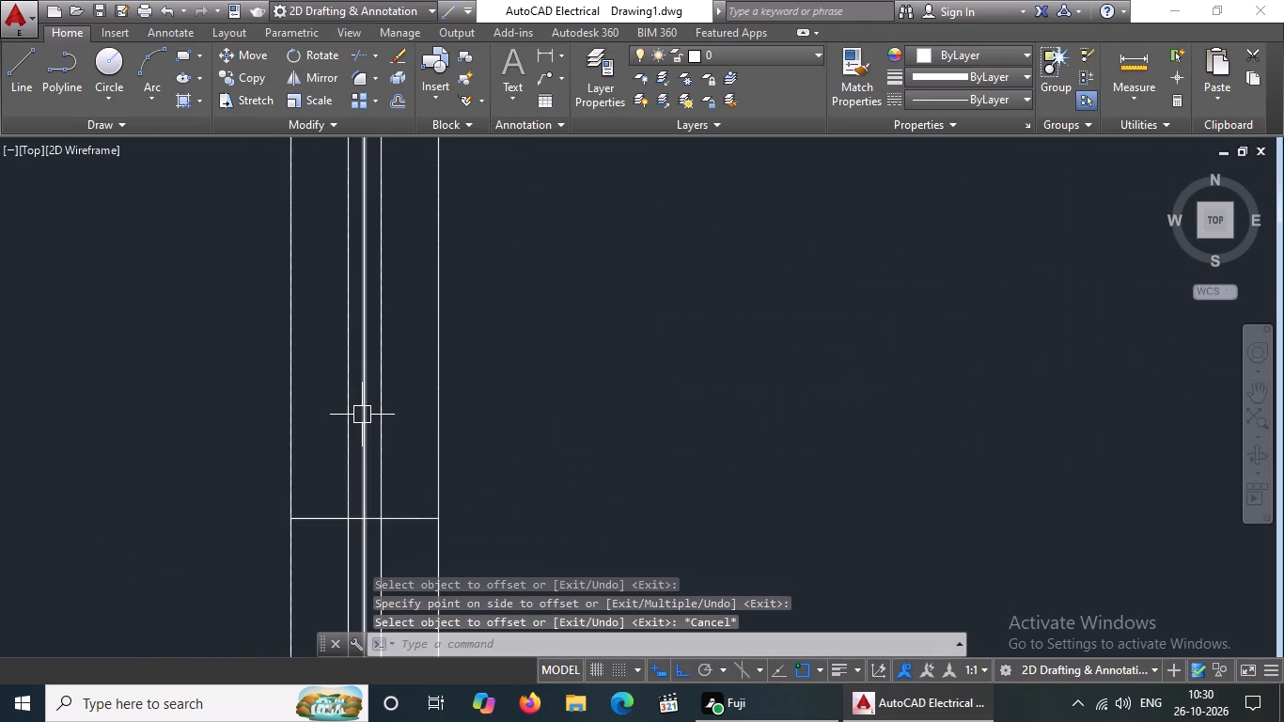
left_click(365, 414)
key("Delete")
scroll(365, 414, "down", 3)
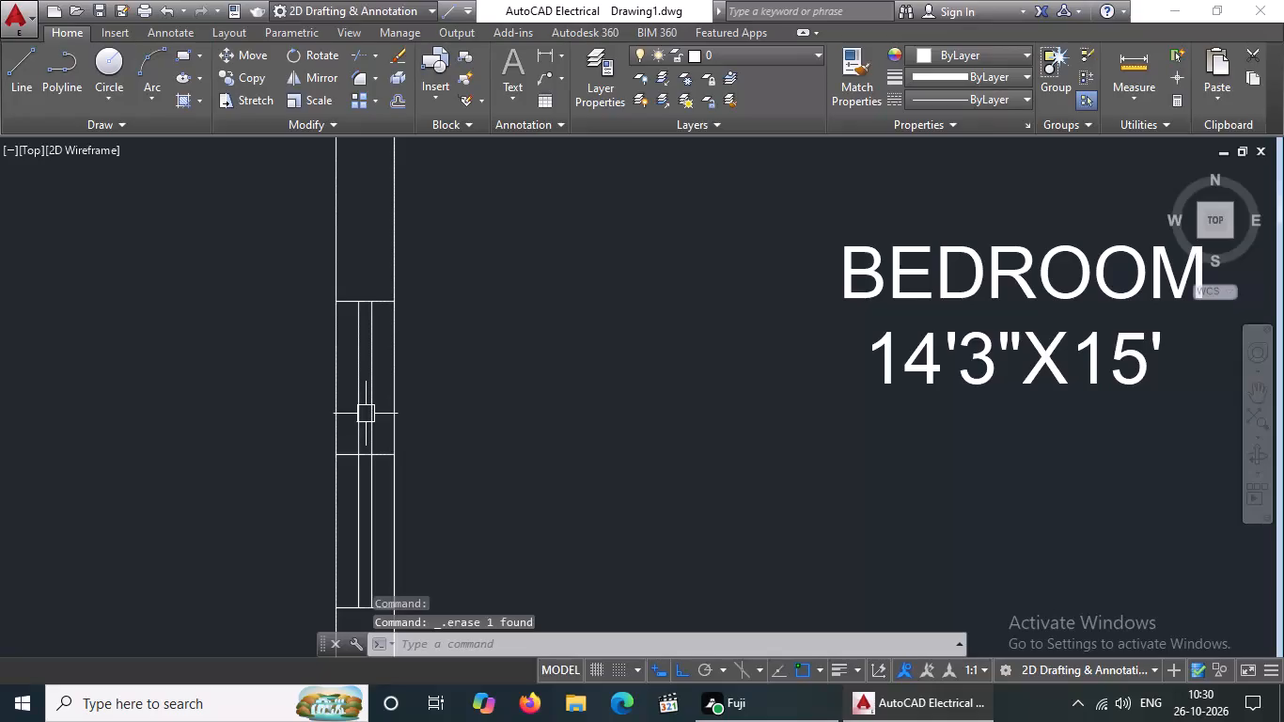
key("Escape")
Offset both end lines of the western BEDROOM's window opening outward by 2".
key("o")
key("Return")
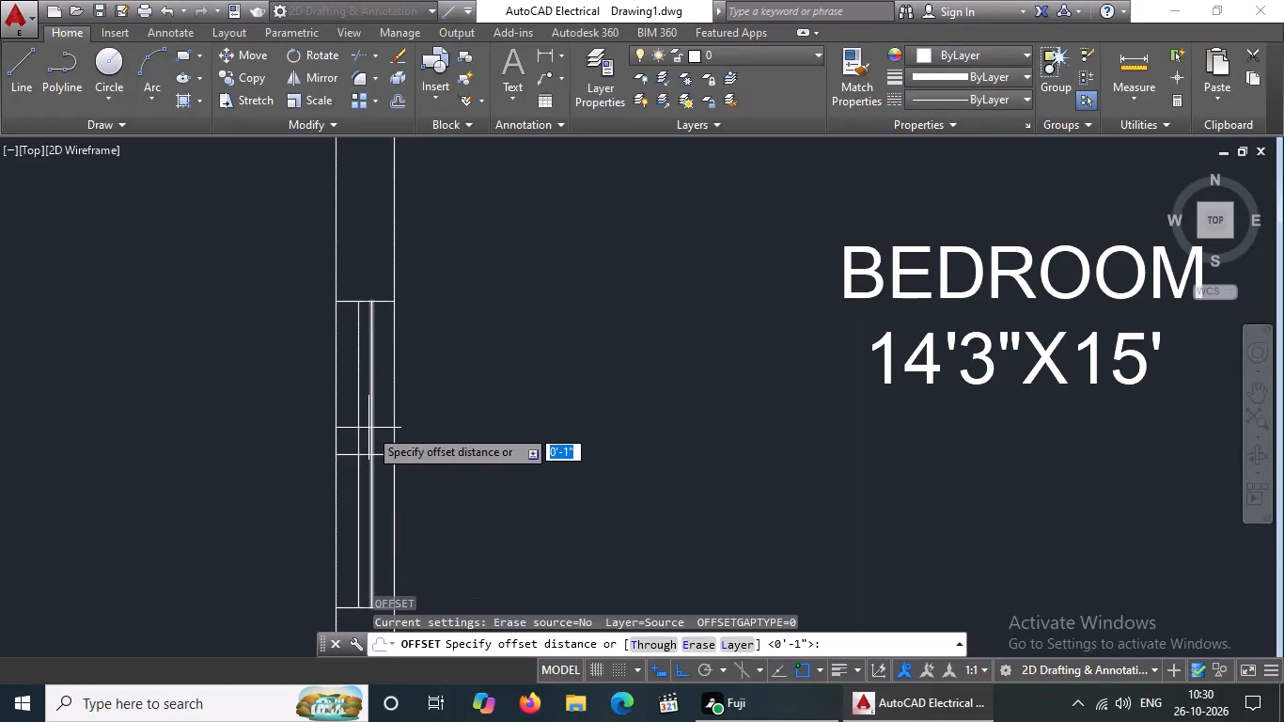
key("2")
key("shift+quotedbl")
key("Return")
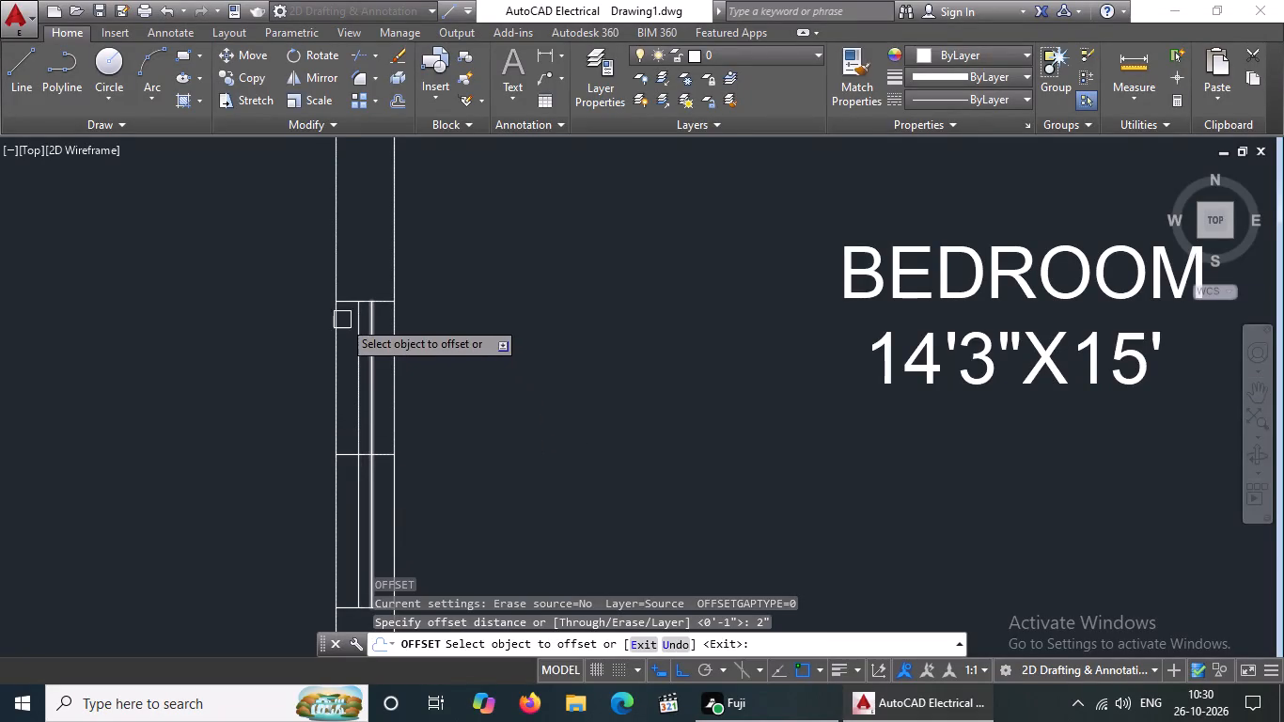
scroll(342, 296, "up", 1)
left_click_drag(343, 305, 349, 280)
left_click(352, 265)
scroll(407, 240, "down", 3)
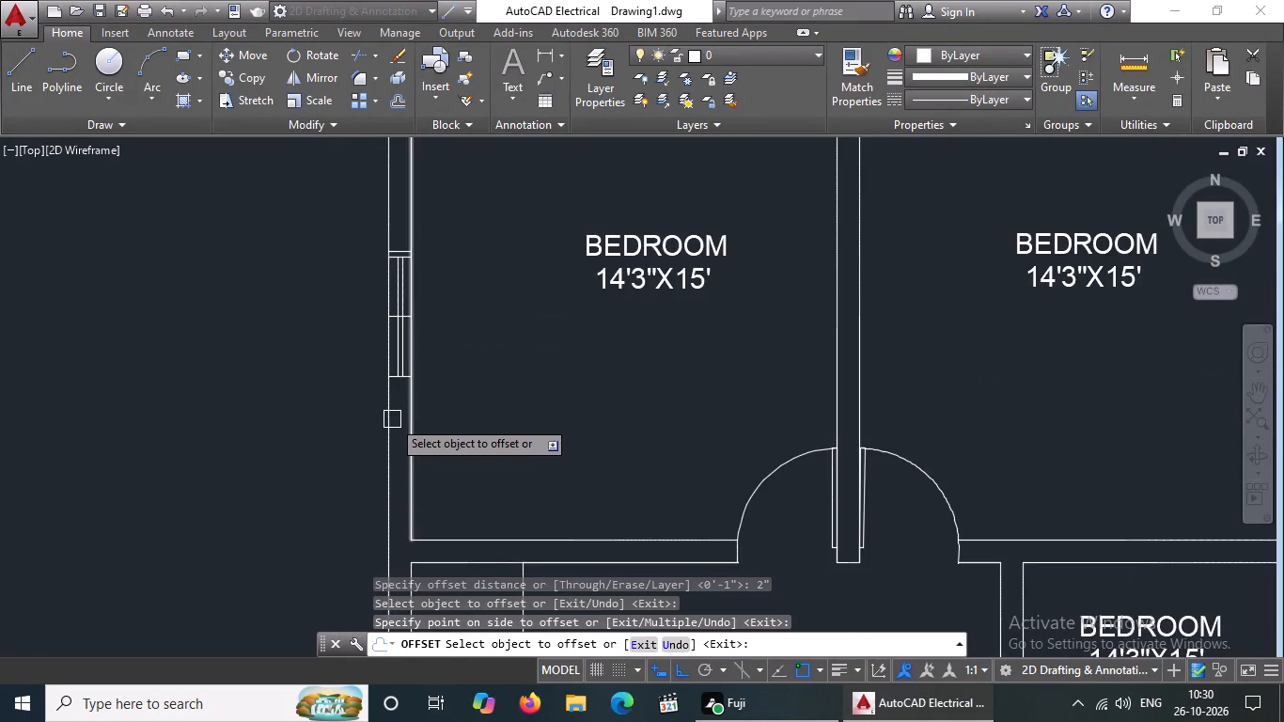
scroll(389, 386, "up", 3)
left_click(394, 343)
left_click(397, 427)
scroll(417, 419, "down", 3)
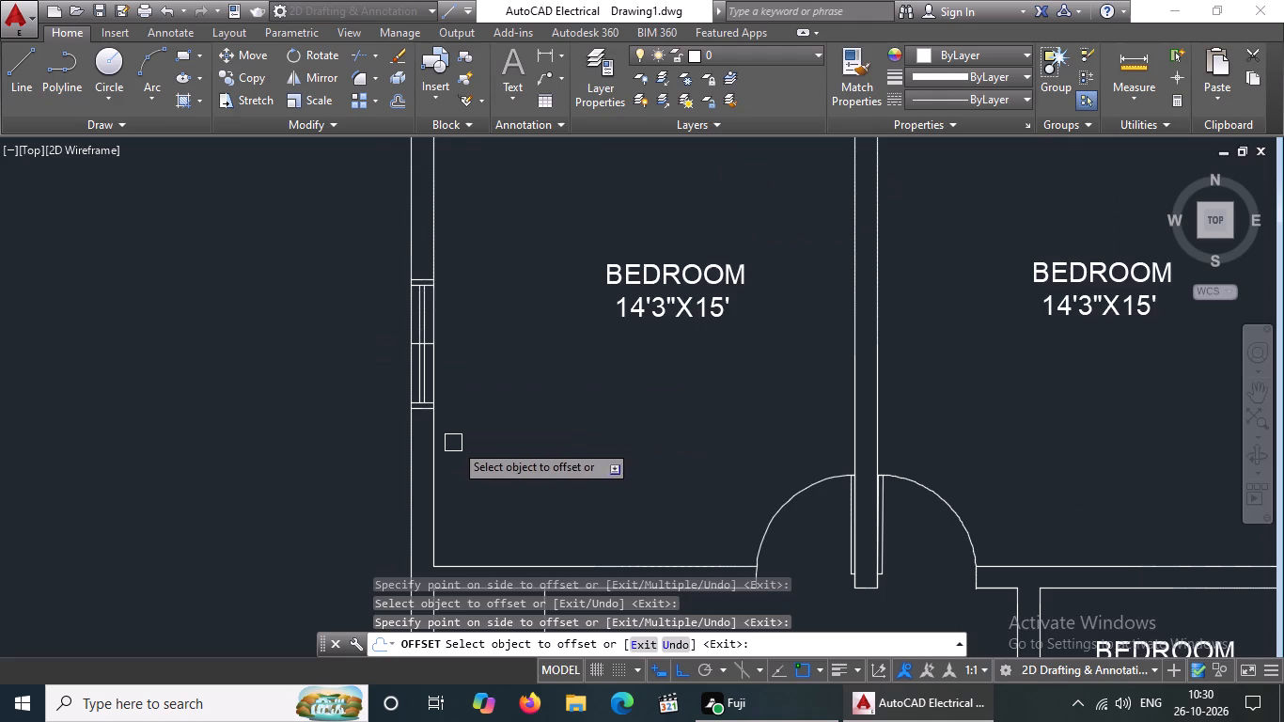
Draw a line from the western BEDROOM window's north end, 5" north along the outer wall face and 1' outward.
scroll(516, 416, "down", 2)
key("Escape")
scroll(488, 385, "up", 2)
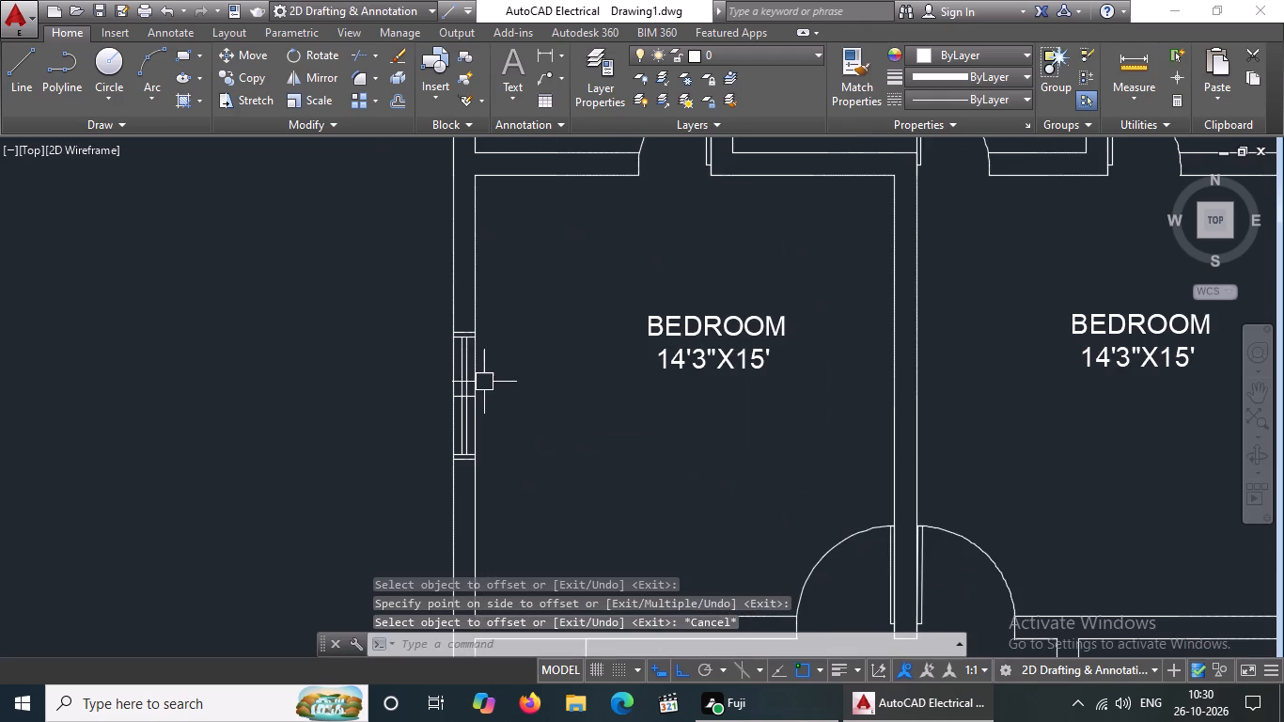
key("Escape")
key("l")
key("Return")
scroll(469, 307, "up", 2)
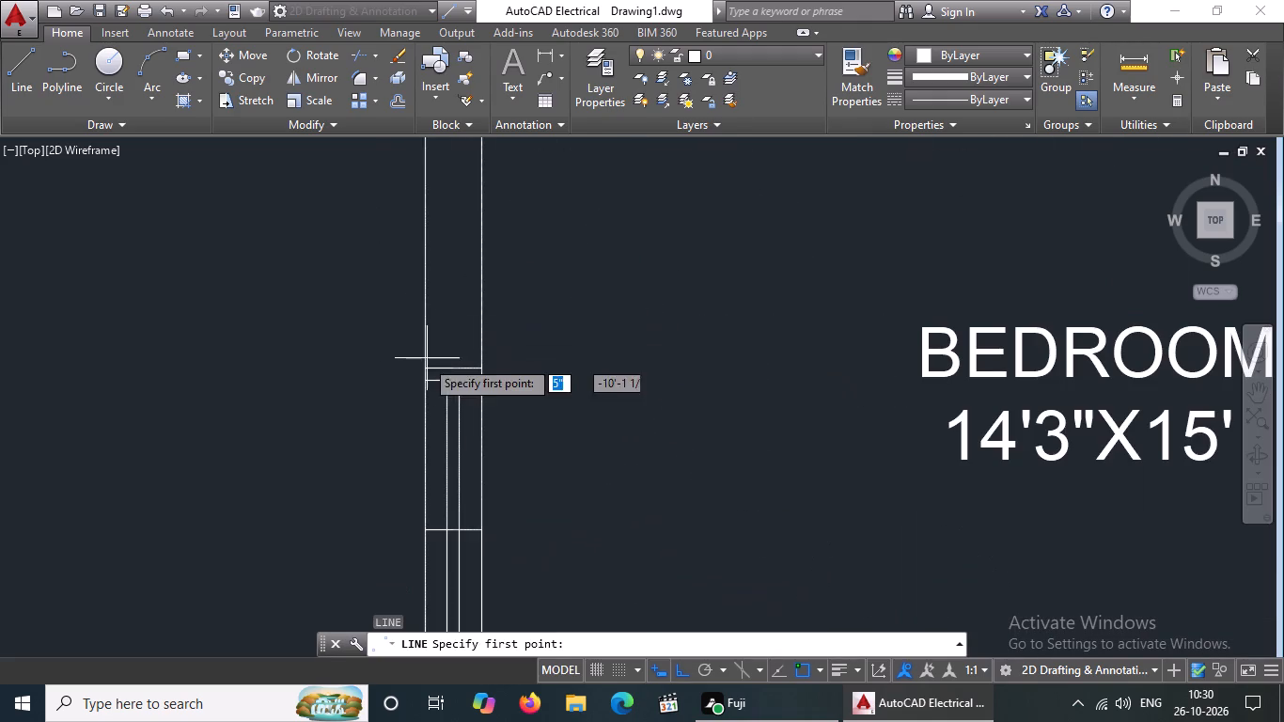
left_click(425, 369)
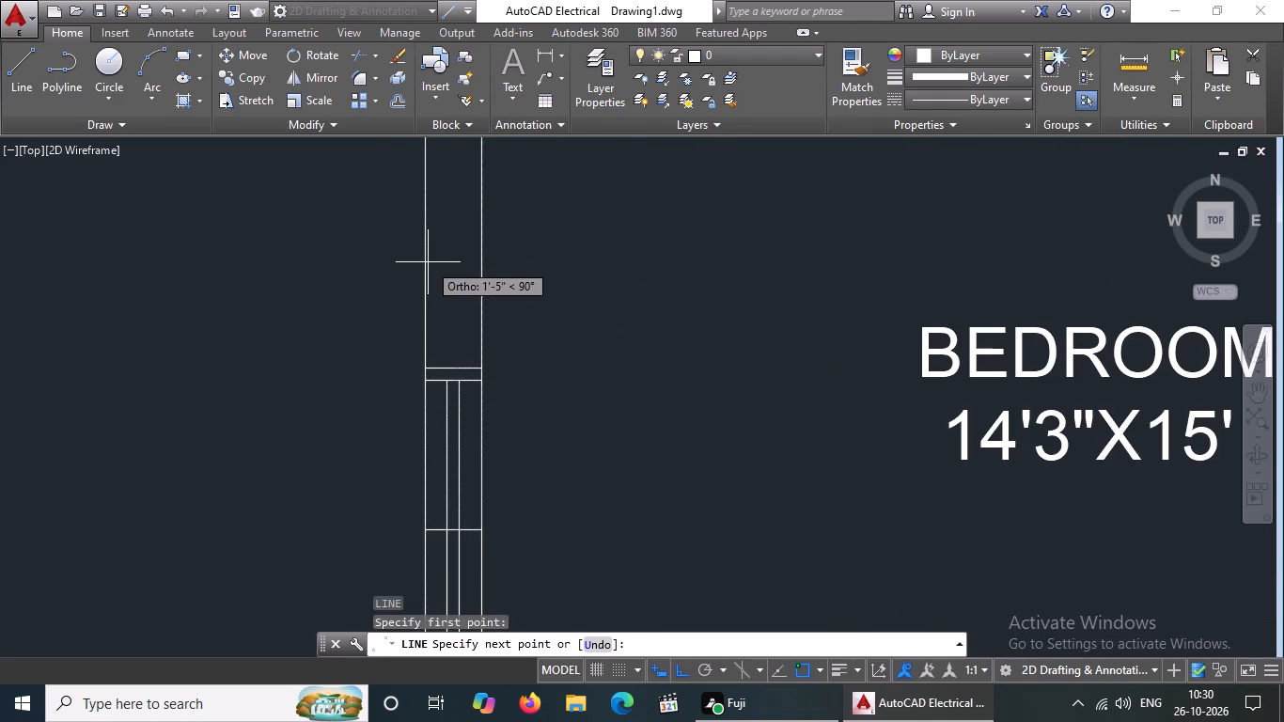
key("5")
key("shift+quotedbl")
key("Return")
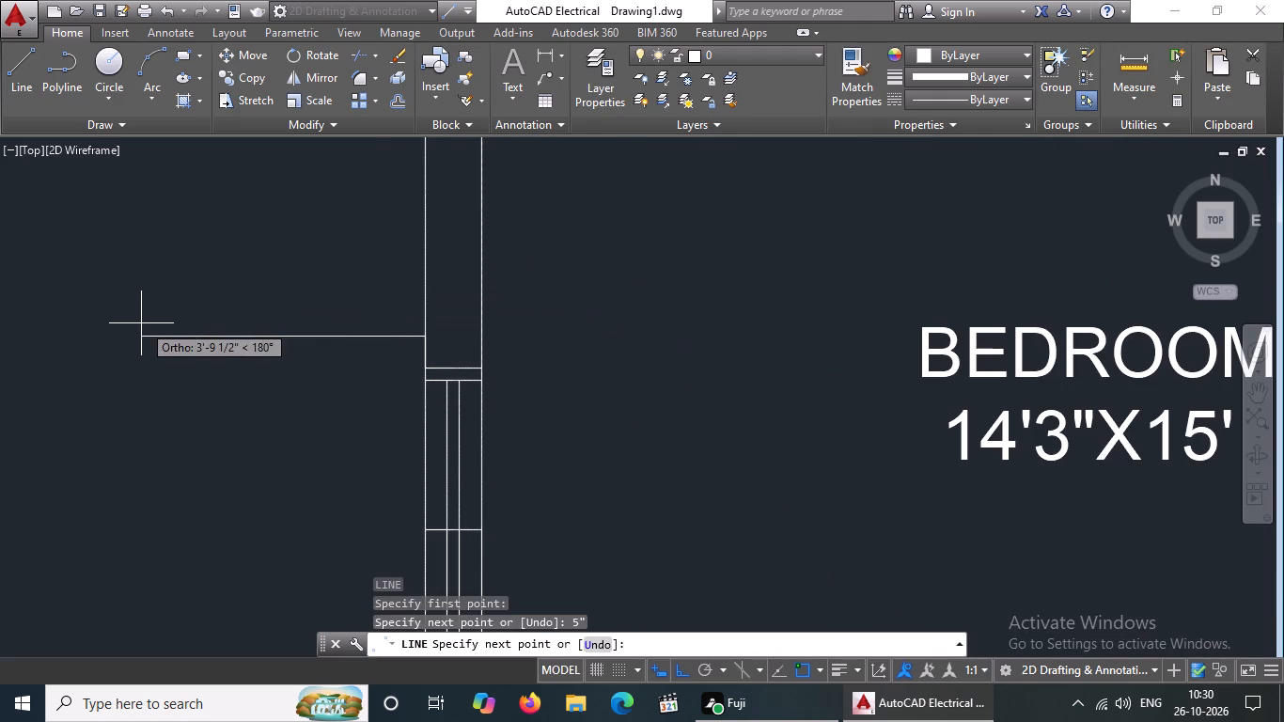
key("1")
key("apostrophe")
key("Return")
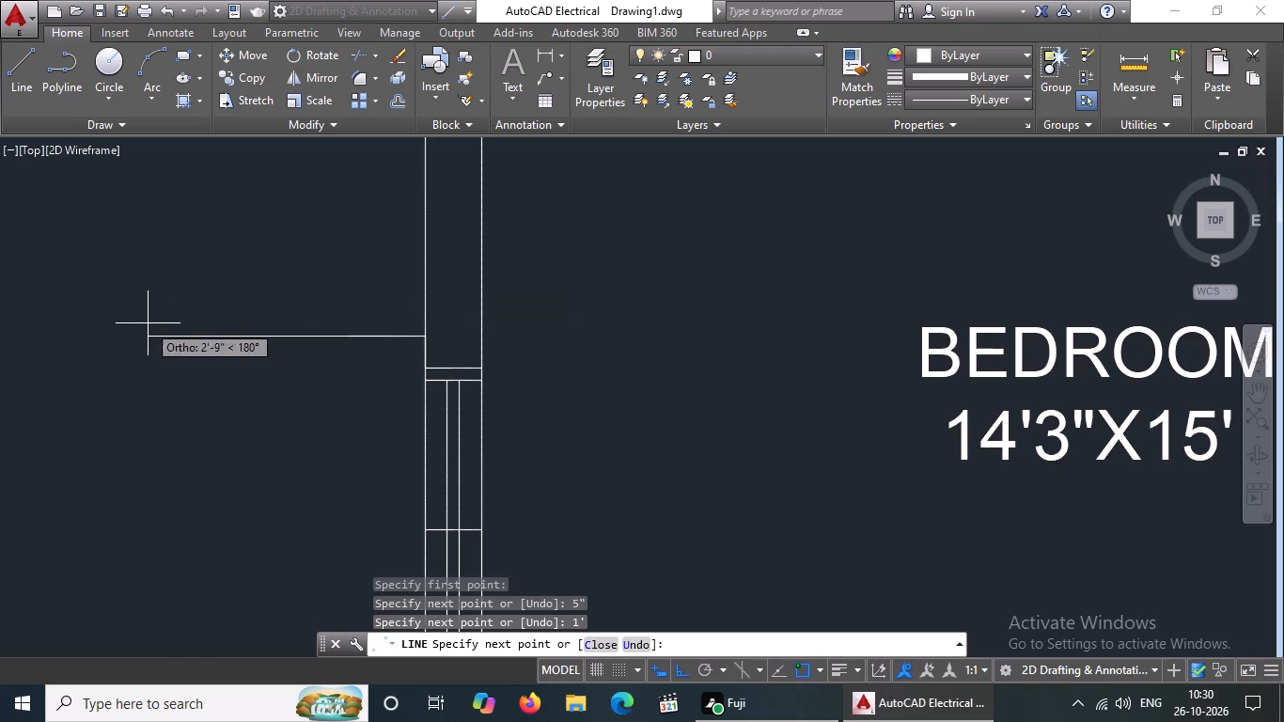
key("Return")
Draw a line from that window's south end, 5" south, 1' outward, and north to the other projection line's outer end.
scroll(352, 341, "down", 4)
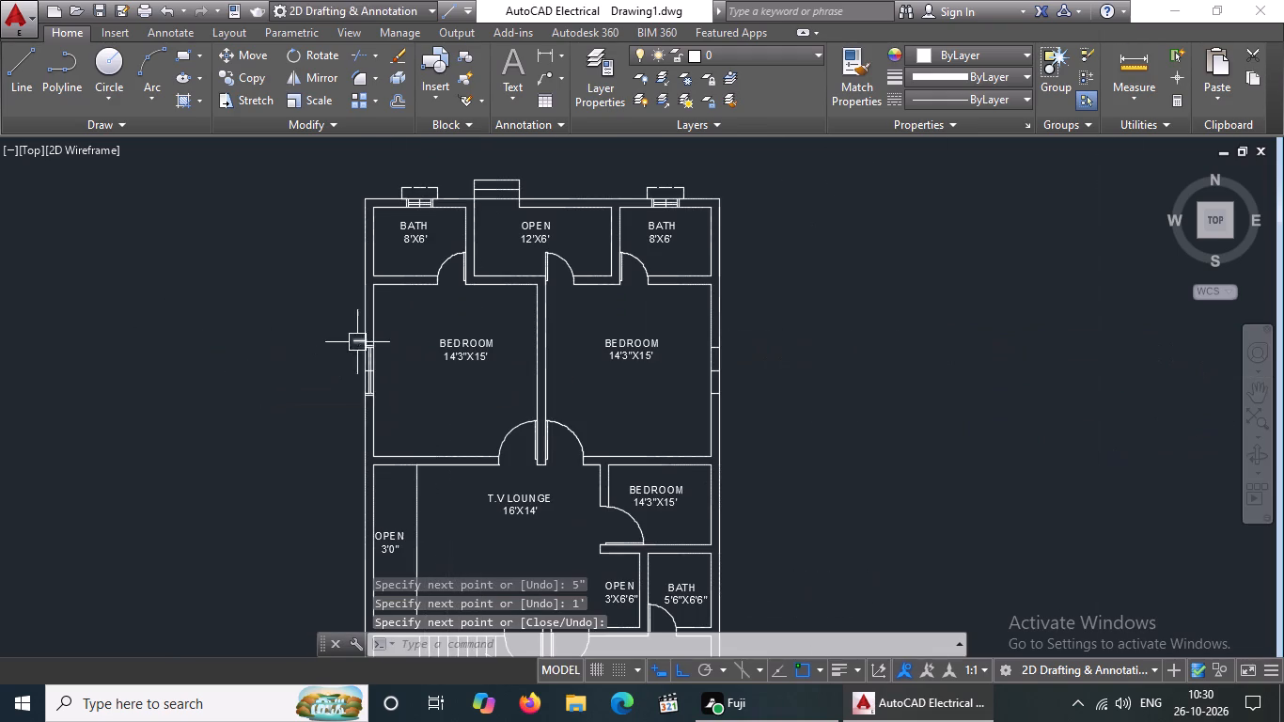
left_click(22, 82)
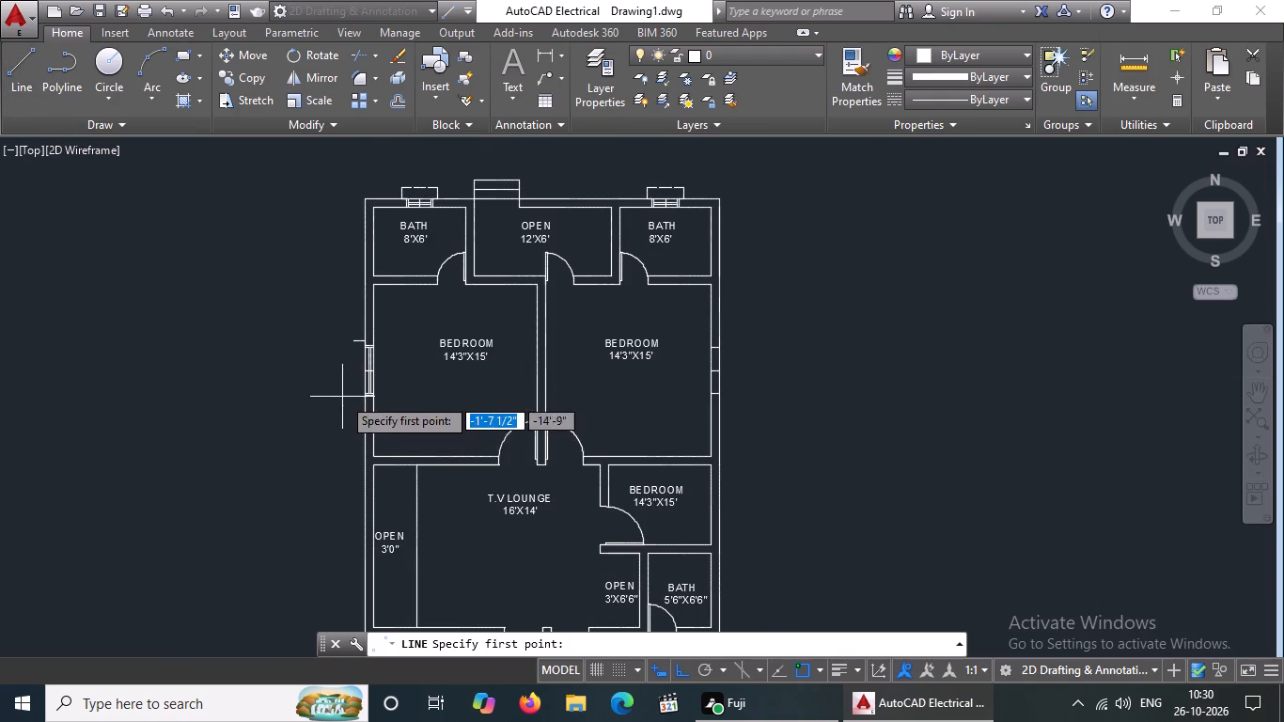
scroll(342, 396, "up", 2)
left_click_drag(399, 393, 399, 416)
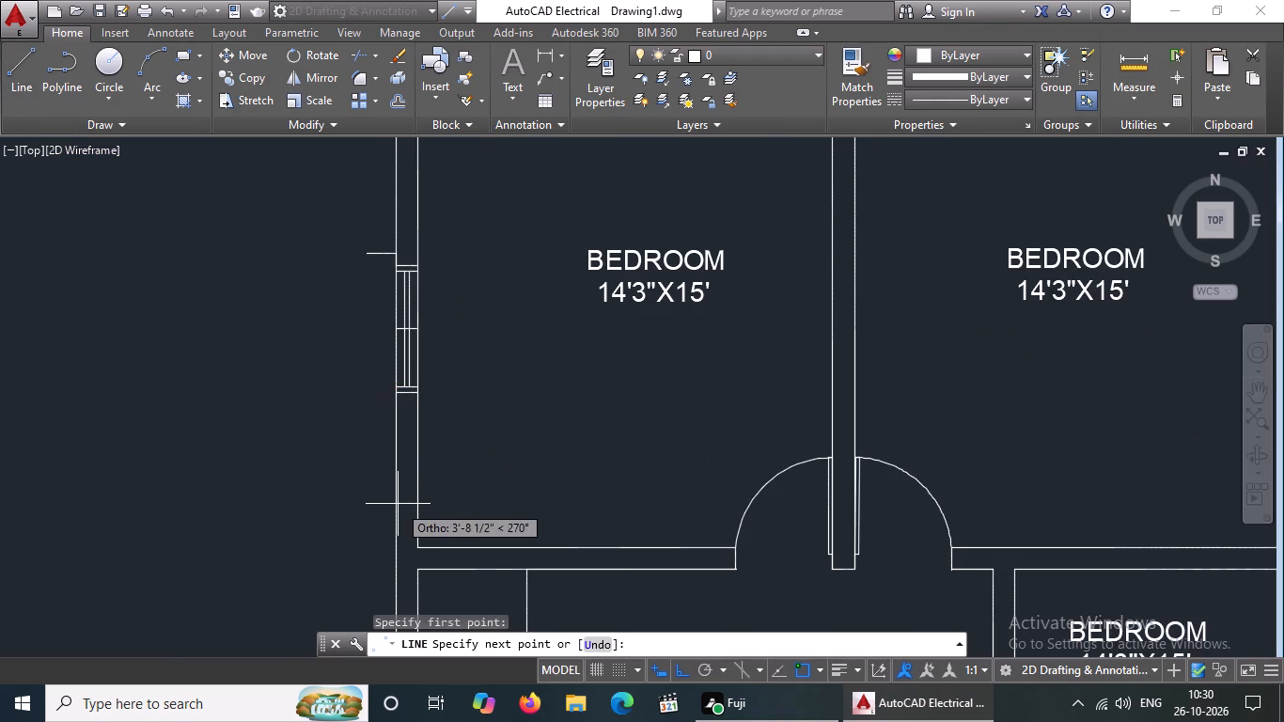
key("5")
key("shift+quotedbl")
key("Return")
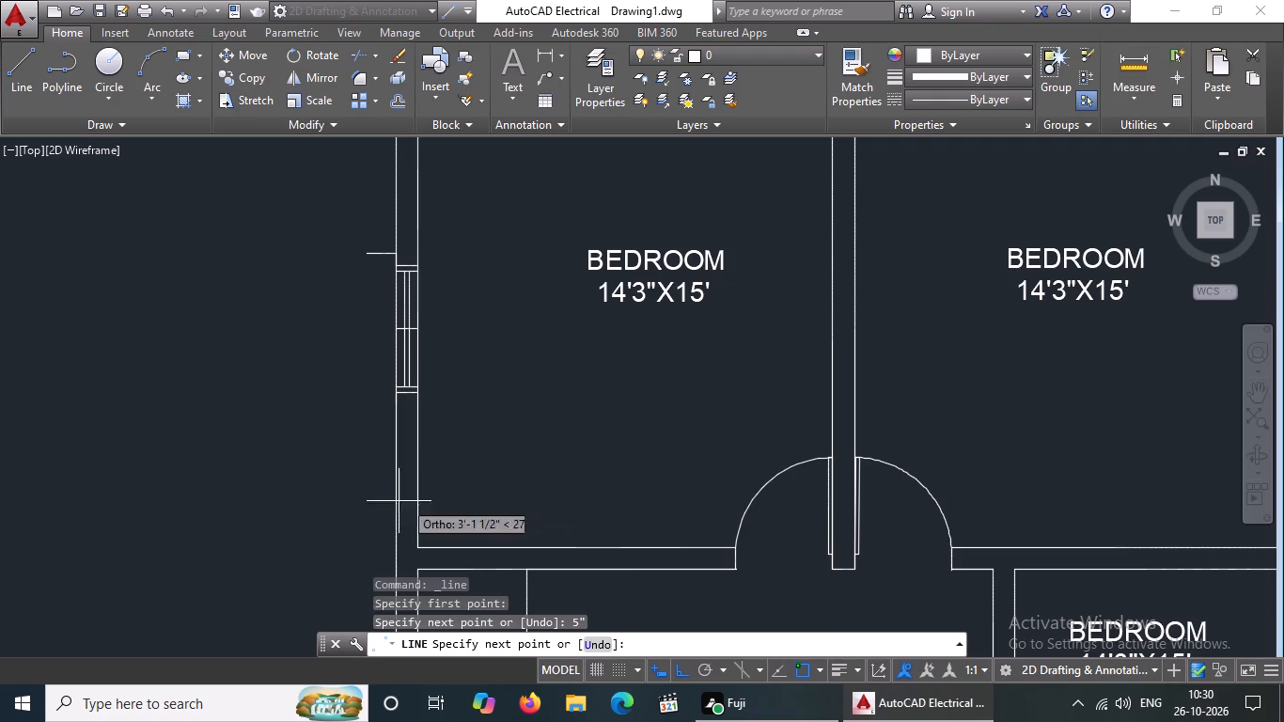
key("1")
key("apostrophe")
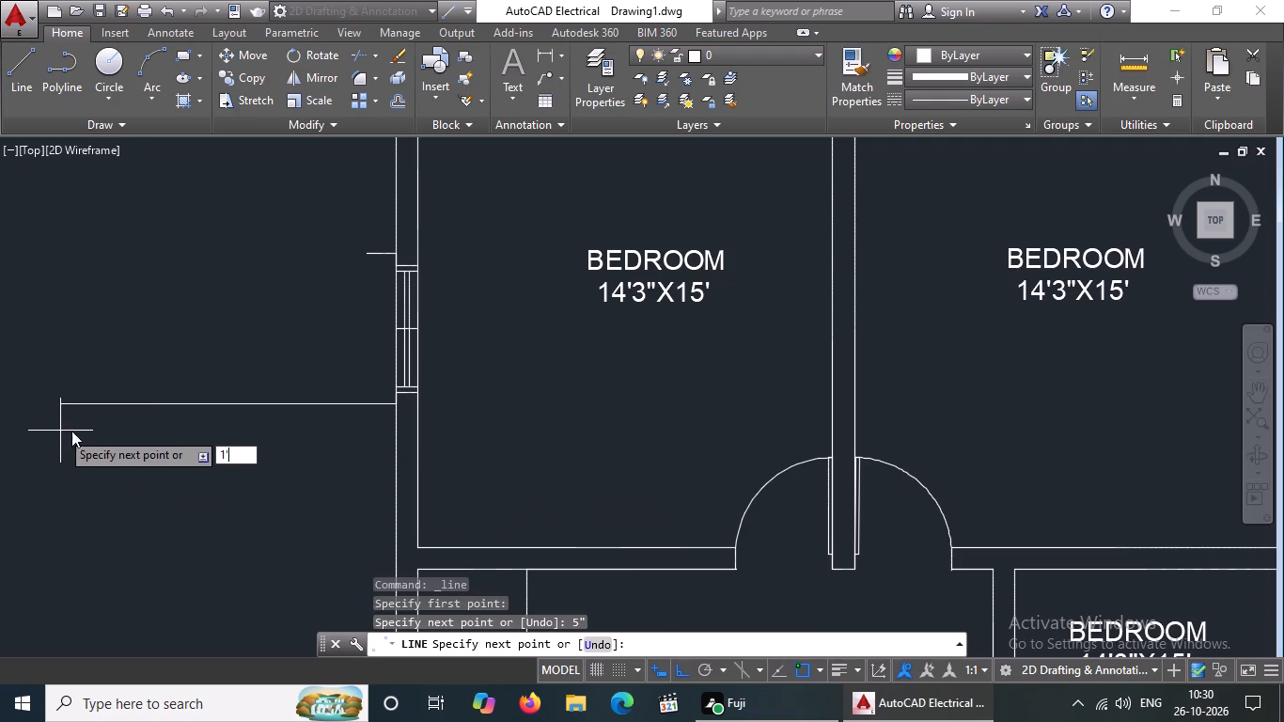
key("Return")
left_click(365, 258)
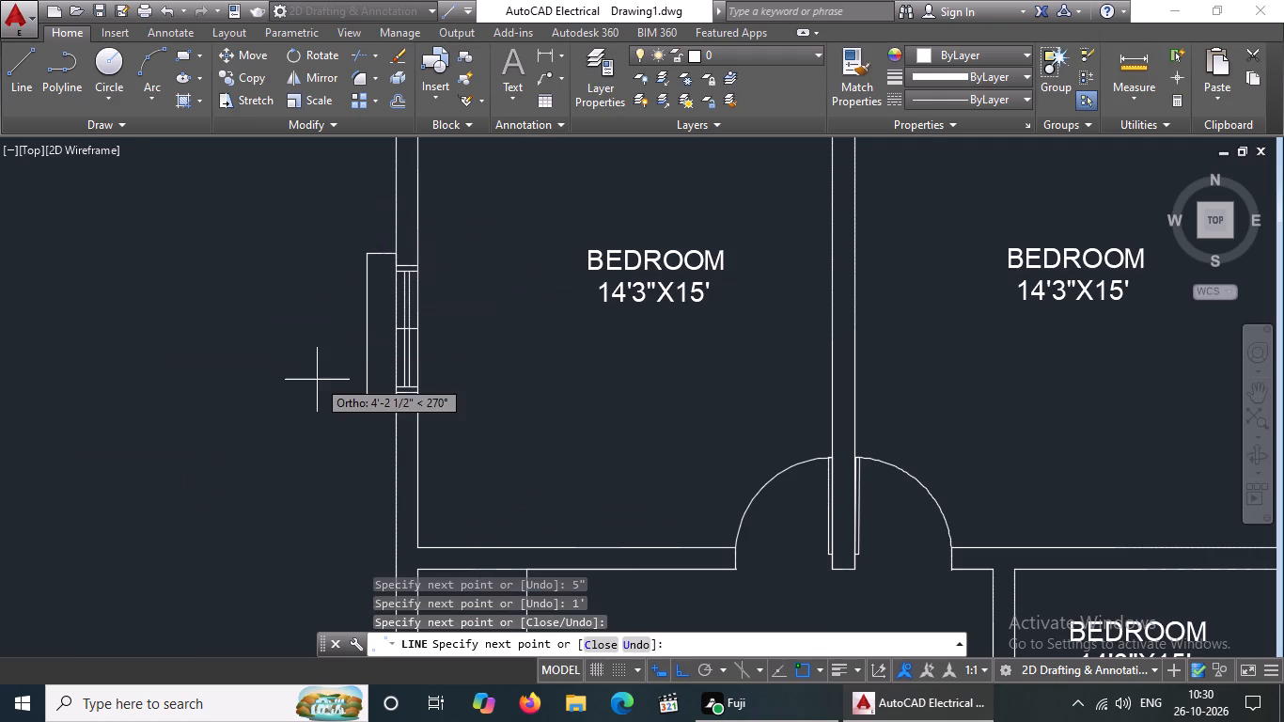
scroll(317, 380, "down", 2)
key("Escape")
Apply the ACAD_ISO02W100 linetype to the projection lines outside the western BEDROOM's window.
scroll(318, 343, "up", 4)
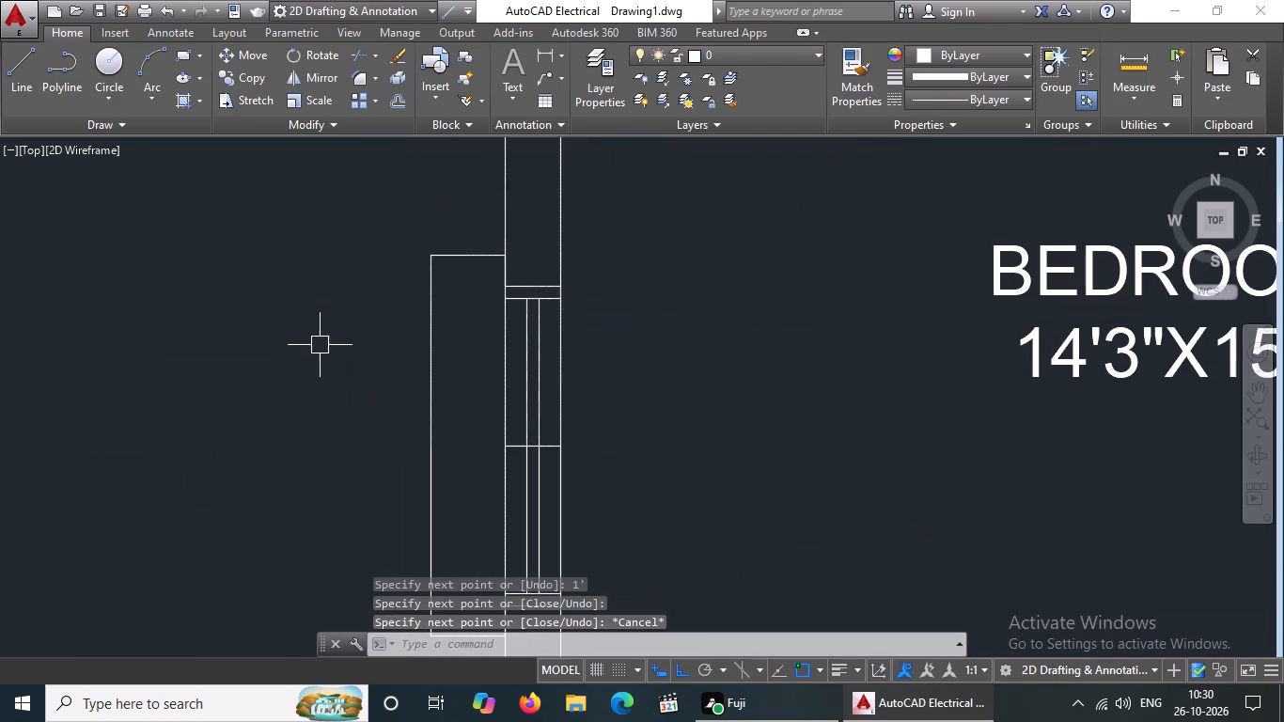
left_click_drag(353, 188, 358, 196)
scroll(495, 464, "down", 3)
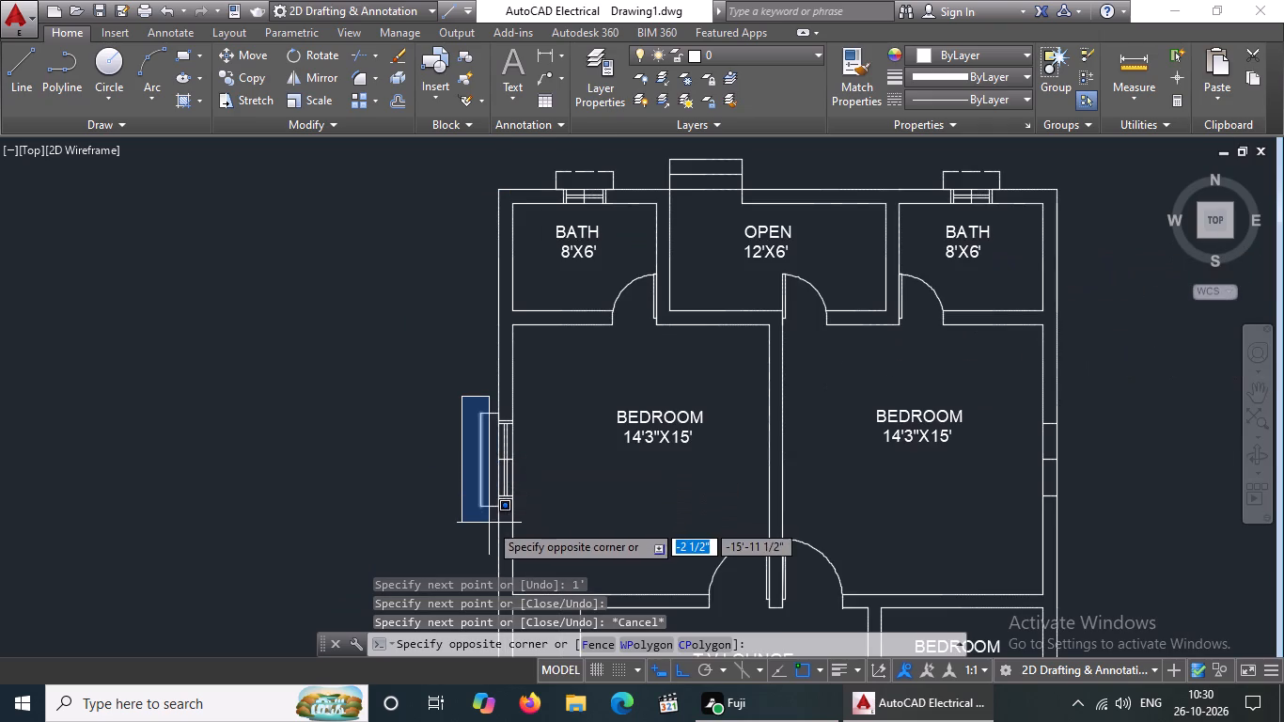
scroll(493, 523, "up", 2)
left_click(509, 501)
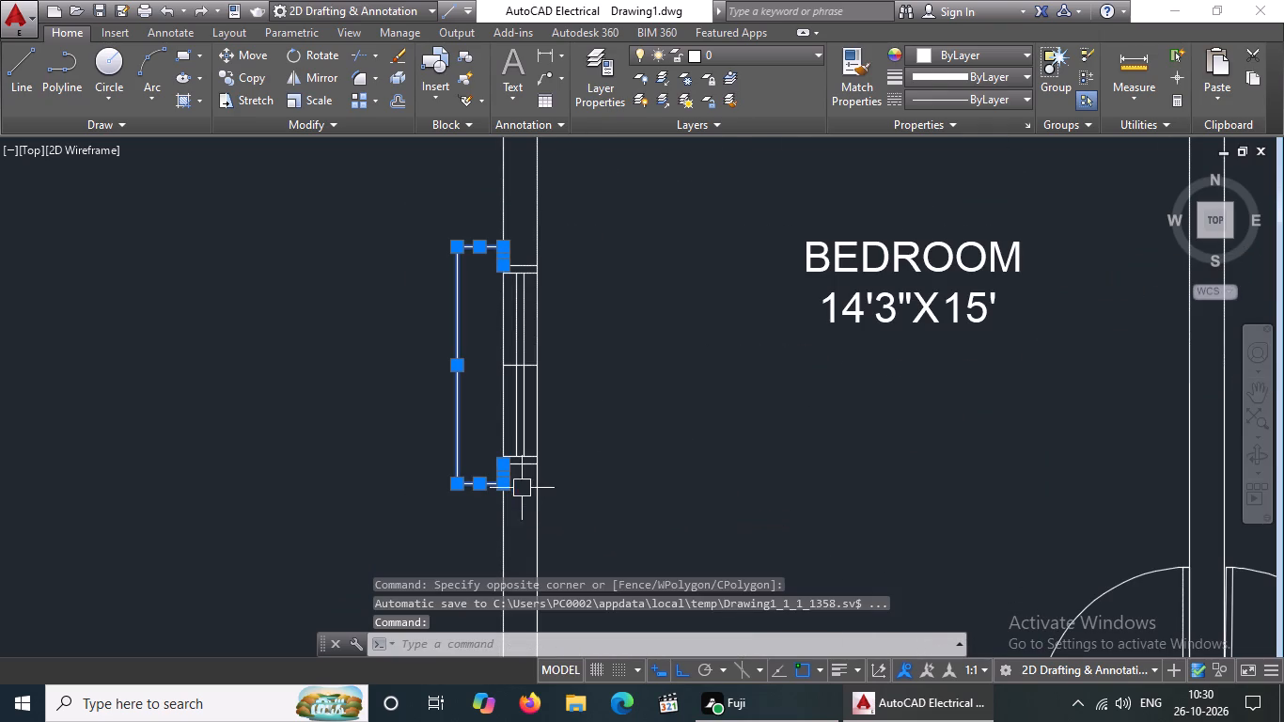
left_click(932, 96)
left_click(946, 171)
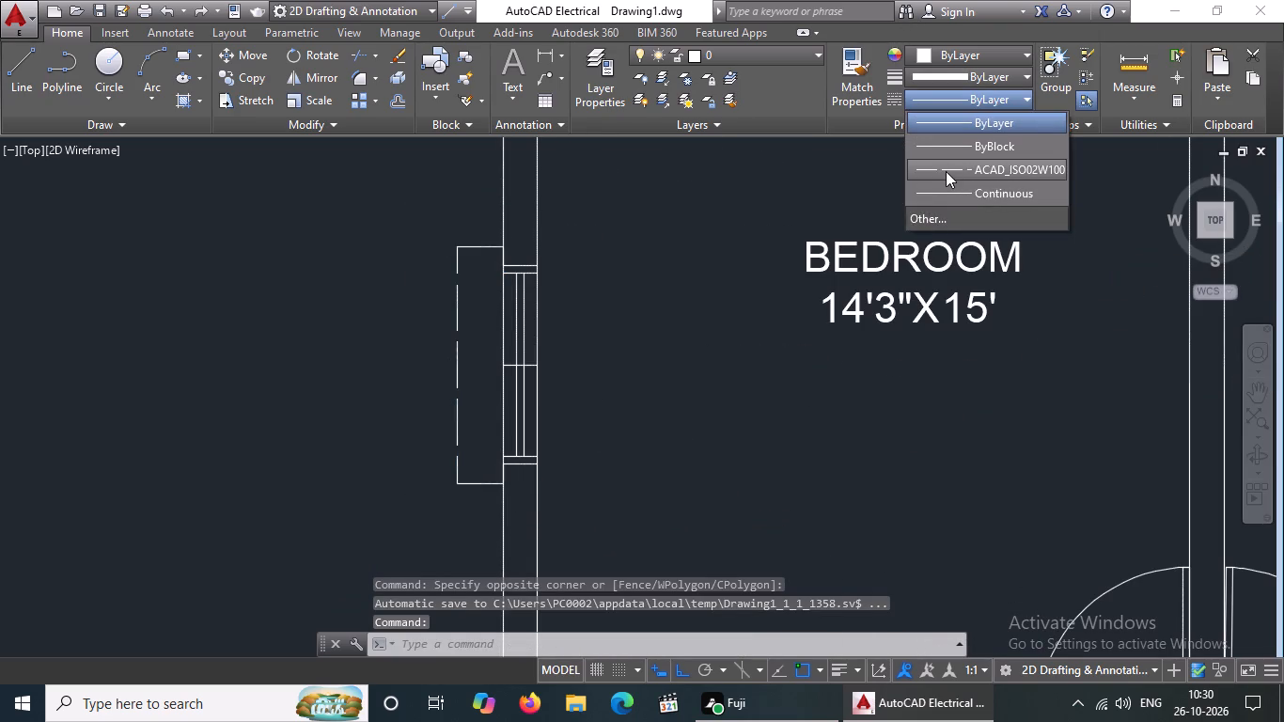
Set the linetype scale of the western BEDROOM window's projection lines to 2.
right_click(629, 392)
left_click(703, 653)
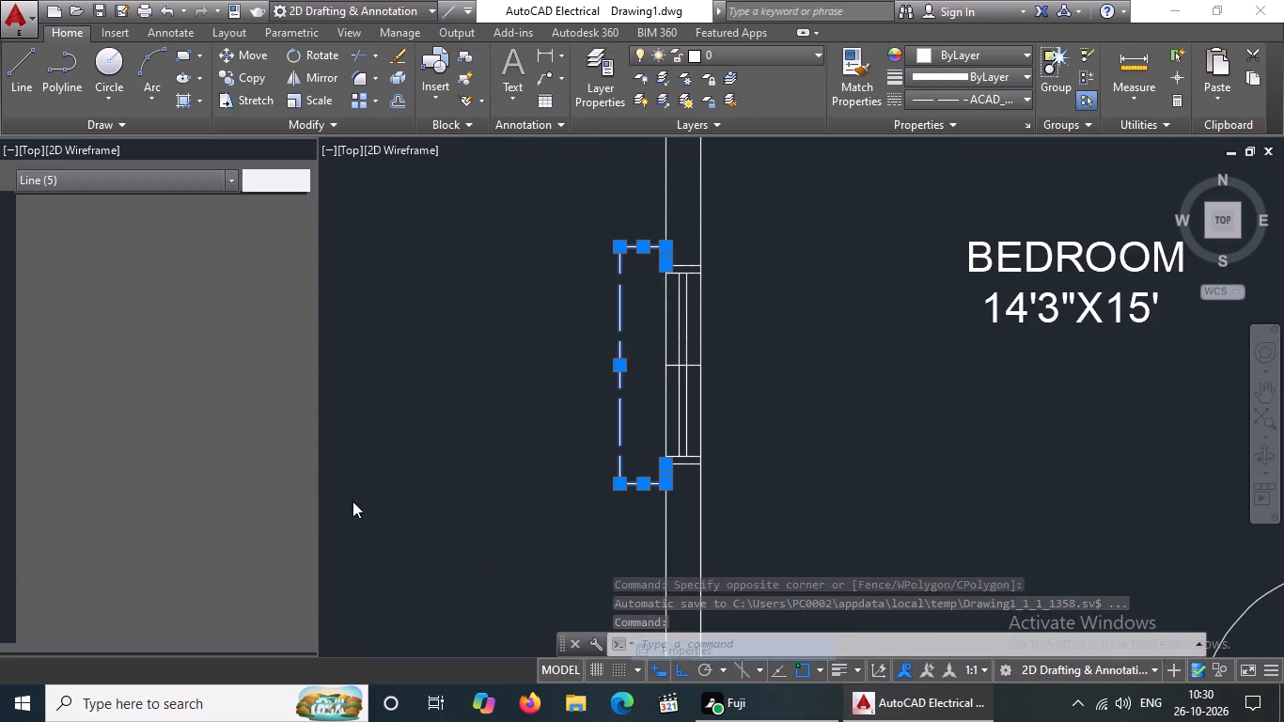
left_click(195, 279)
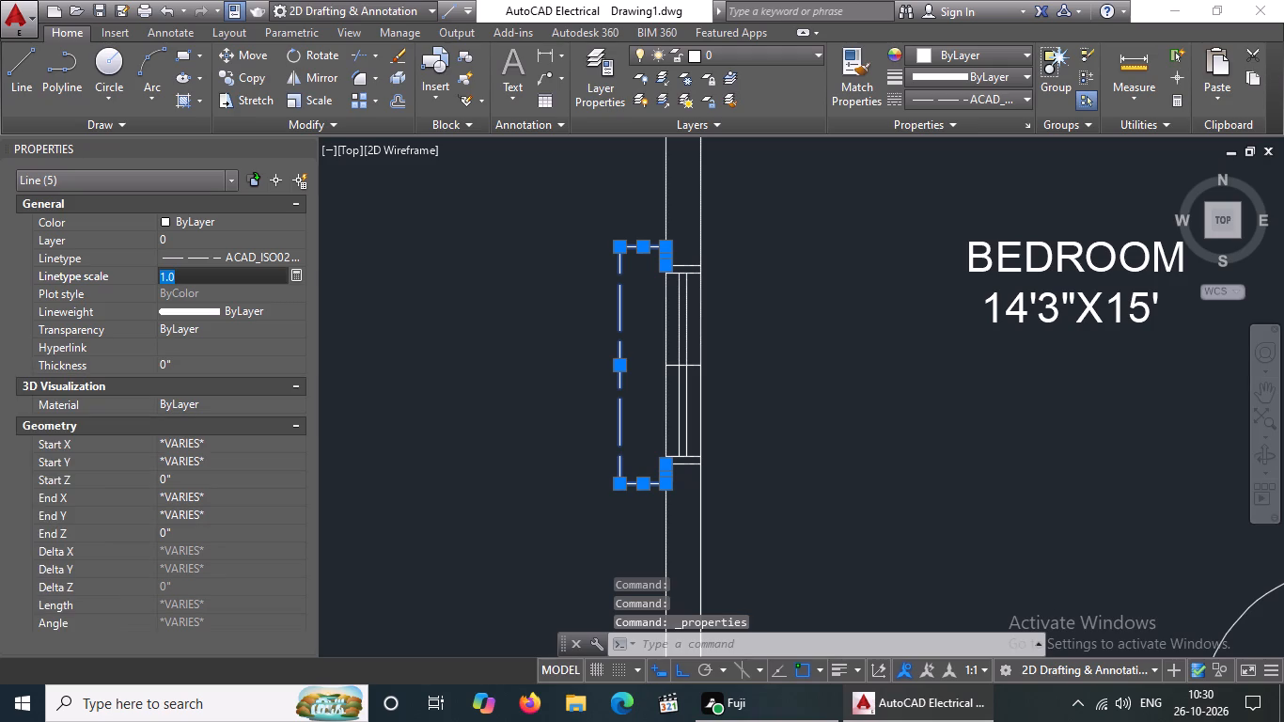
key("BackSpace")
key("BackSpace")
key("2")
key("Return")
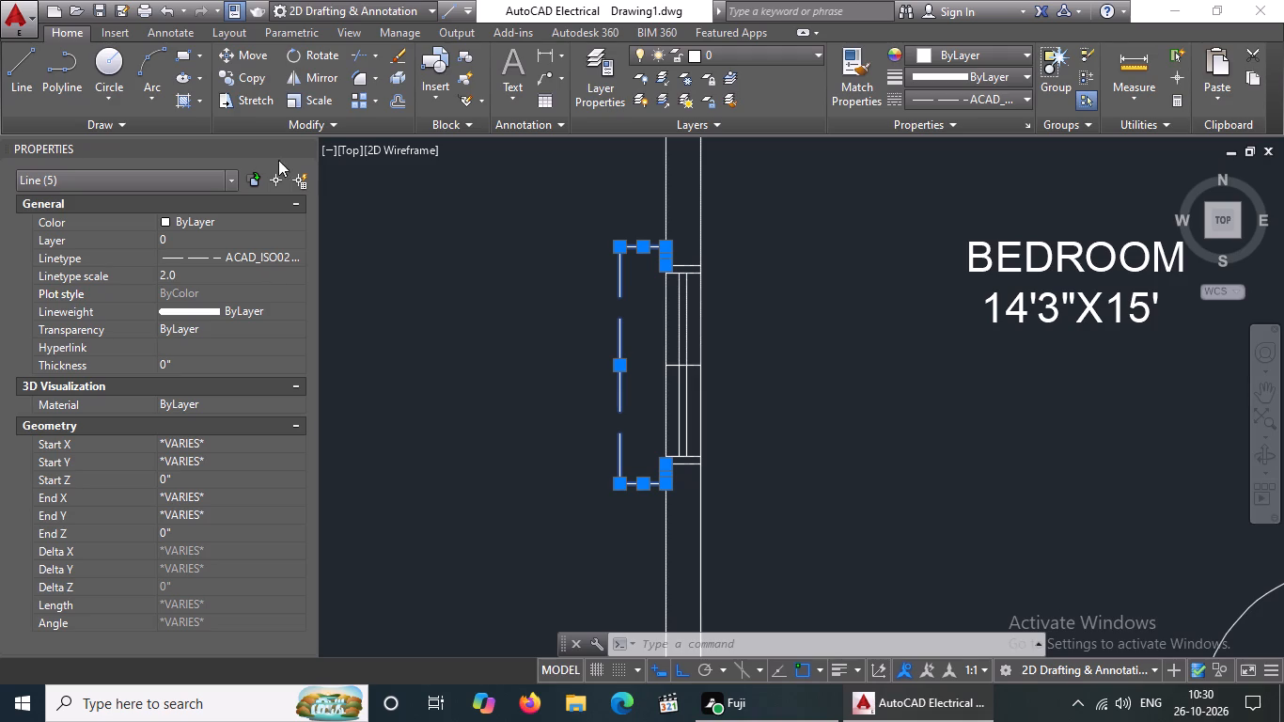
left_click(305, 141)
scroll(492, 425, "down", 3)
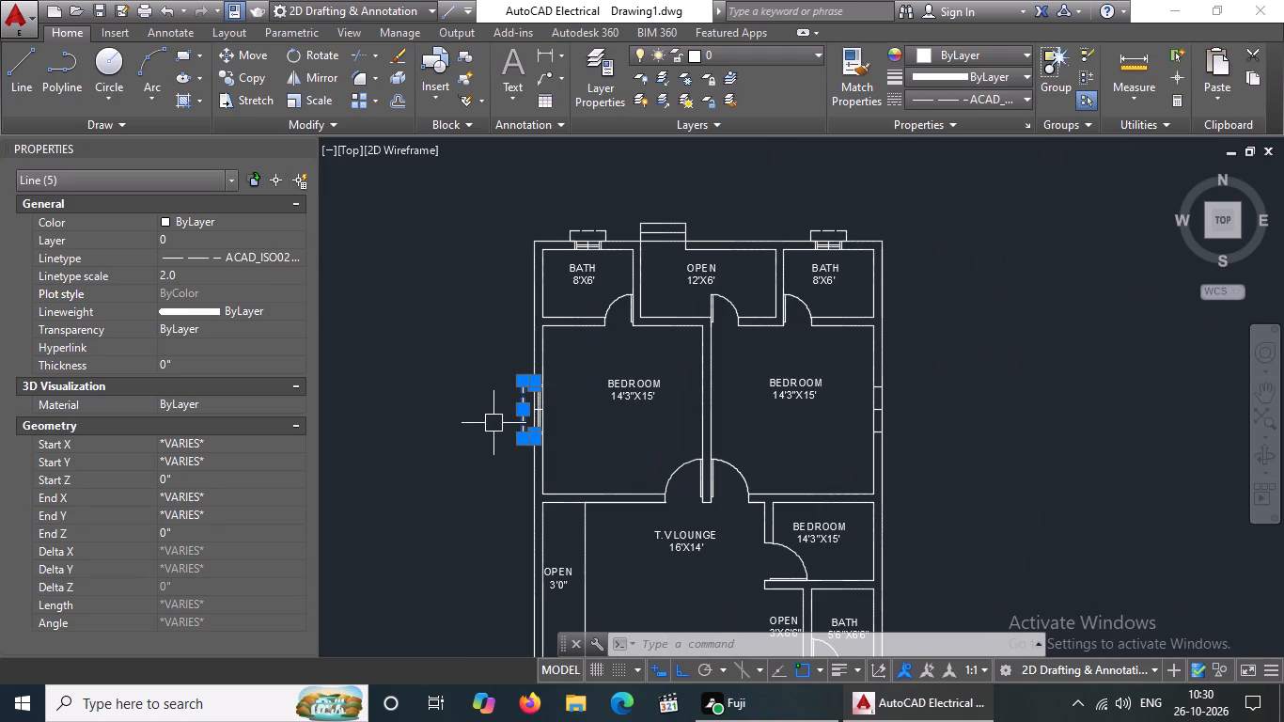
key("Escape")
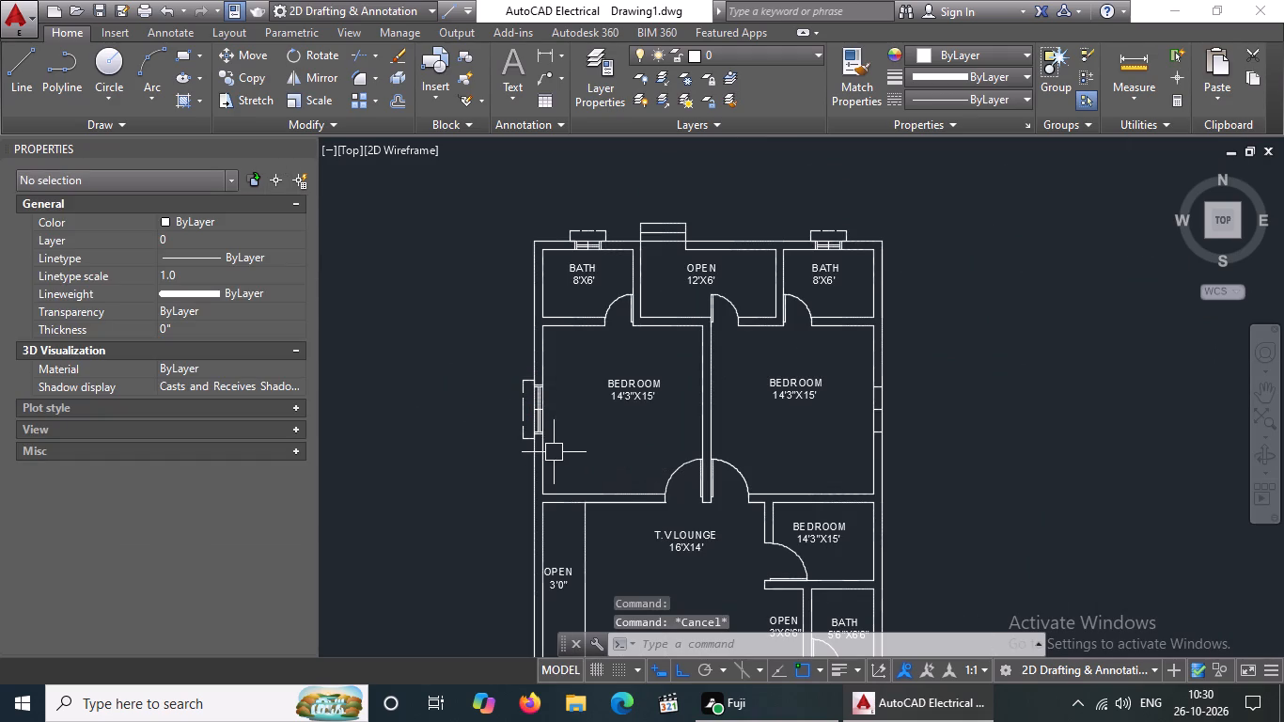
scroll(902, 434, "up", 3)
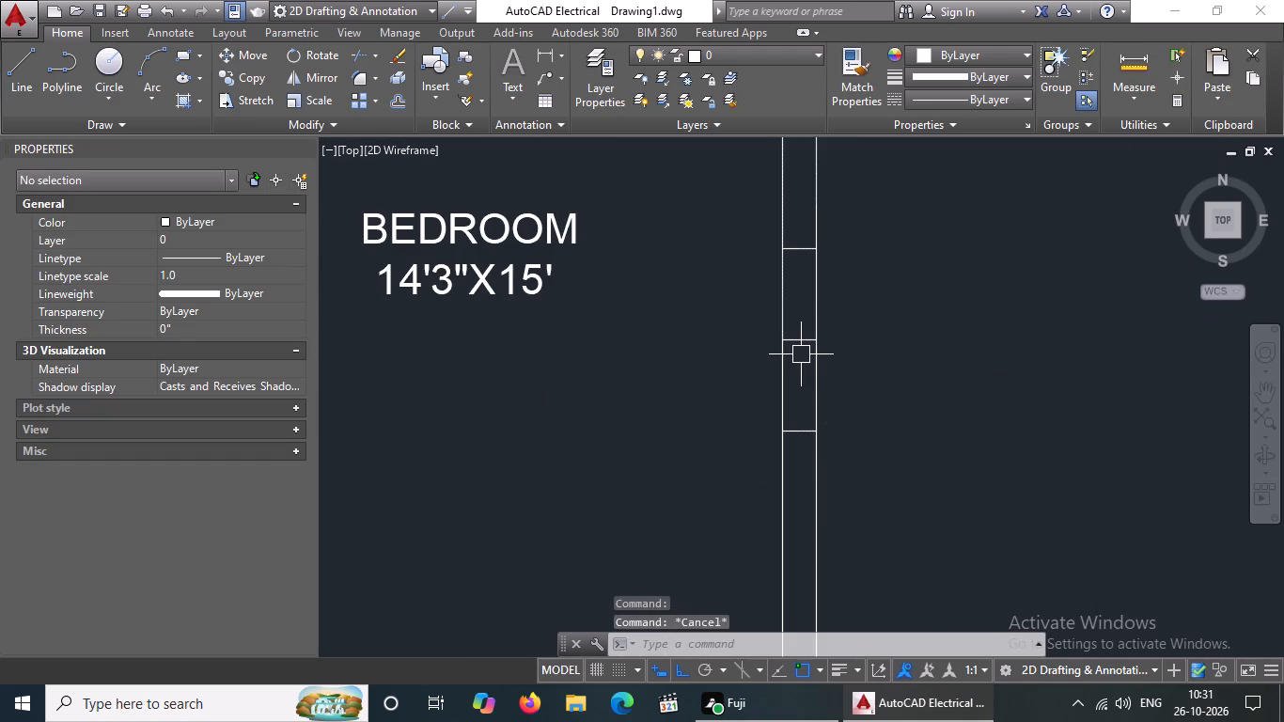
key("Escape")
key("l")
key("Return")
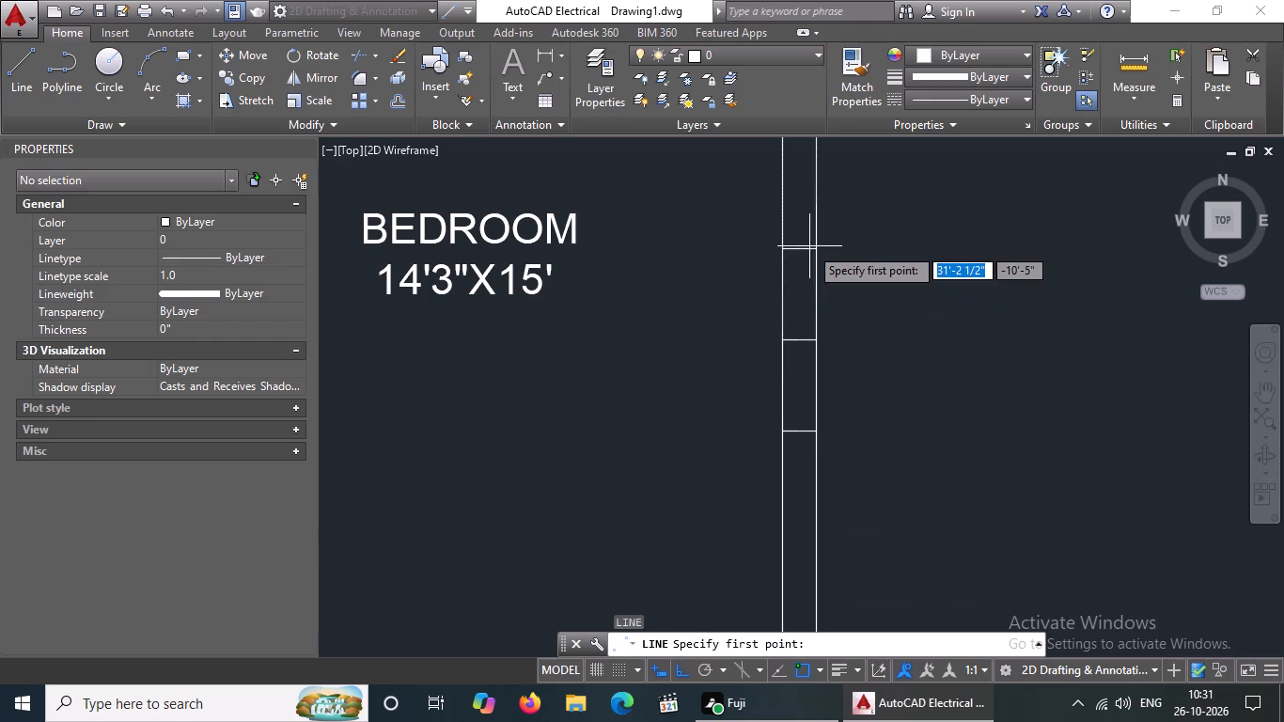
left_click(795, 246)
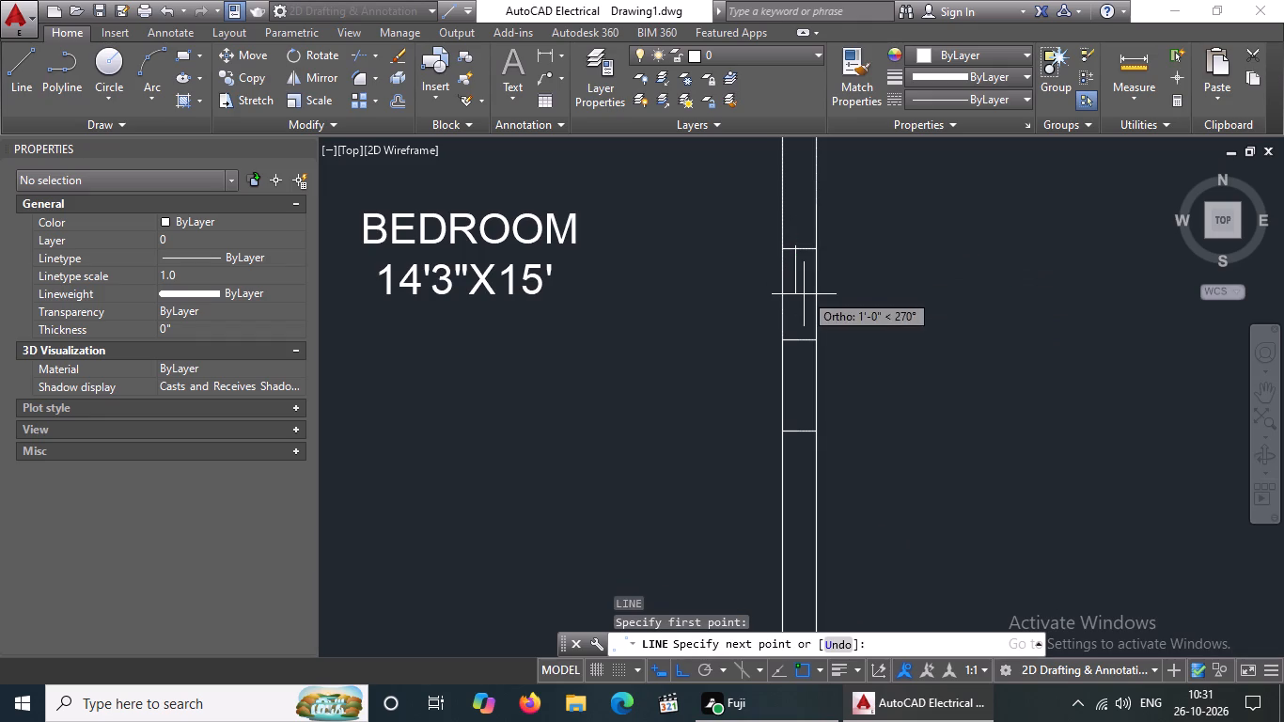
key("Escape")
Draw a lengthwise middle line through the northeastern BEDROOM's outer wall opening, between the midpoints of its end lines.
key("l")
key("Return")
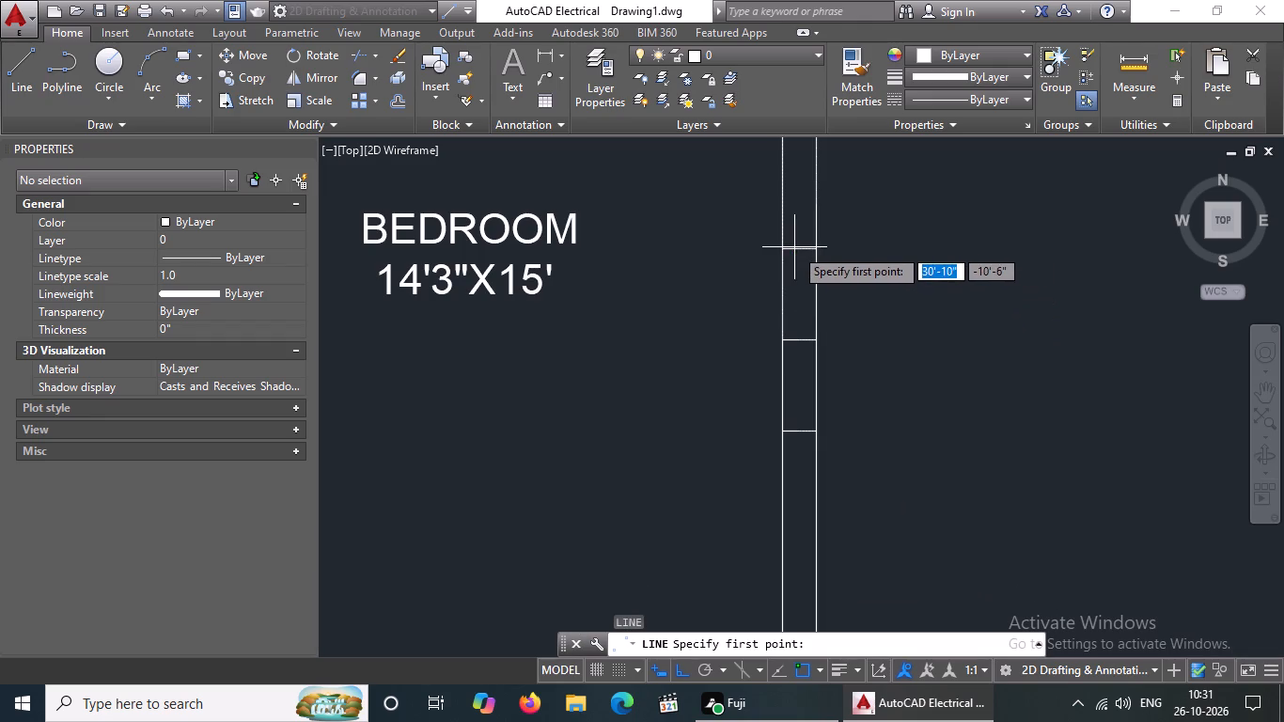
left_click_drag(802, 249, 800, 261)
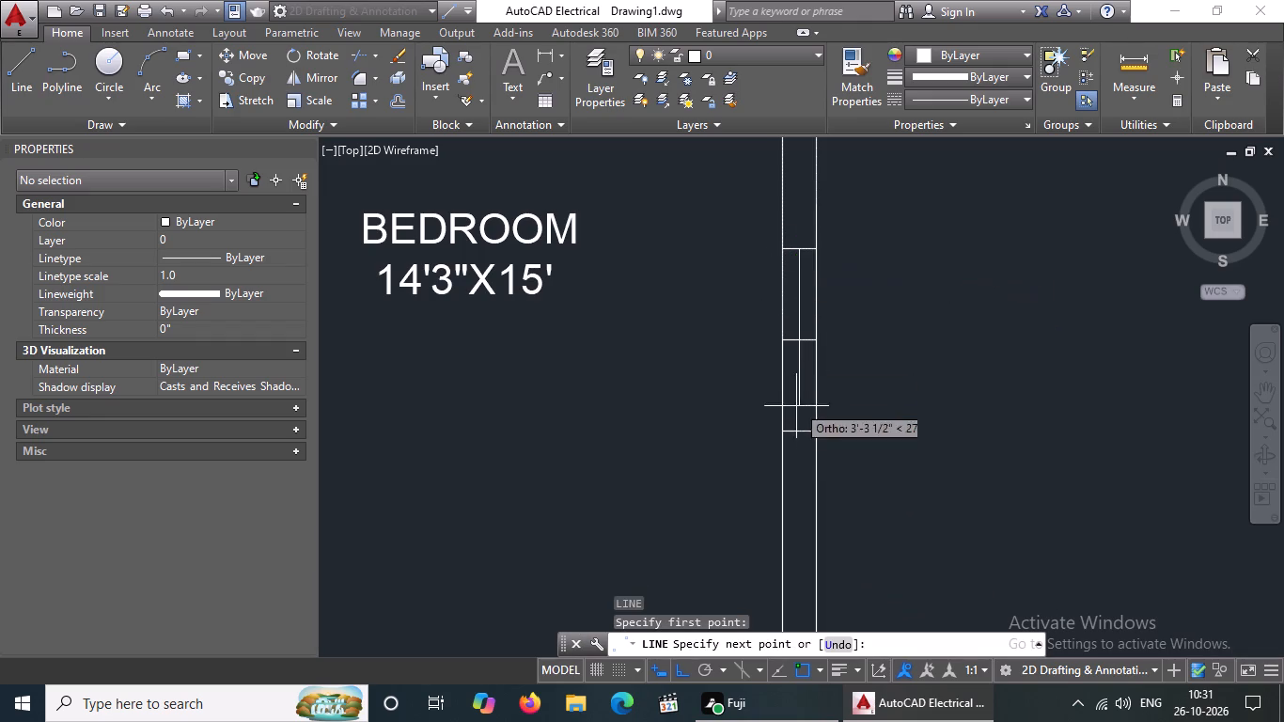
left_click(801, 434)
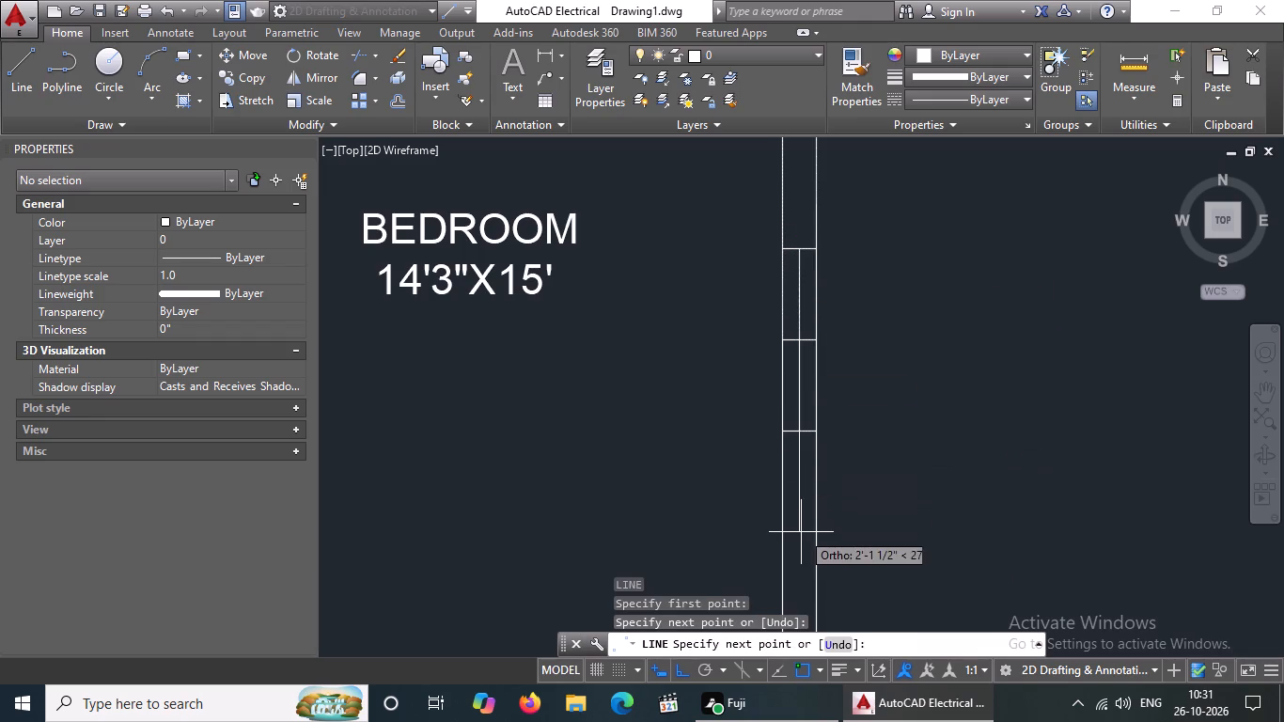
key("Escape")
Offset the lengthwise middle line of the northeastern BEDROOM's wall opening by 1" to both sides.
key("o")
key("Return")
key("1")
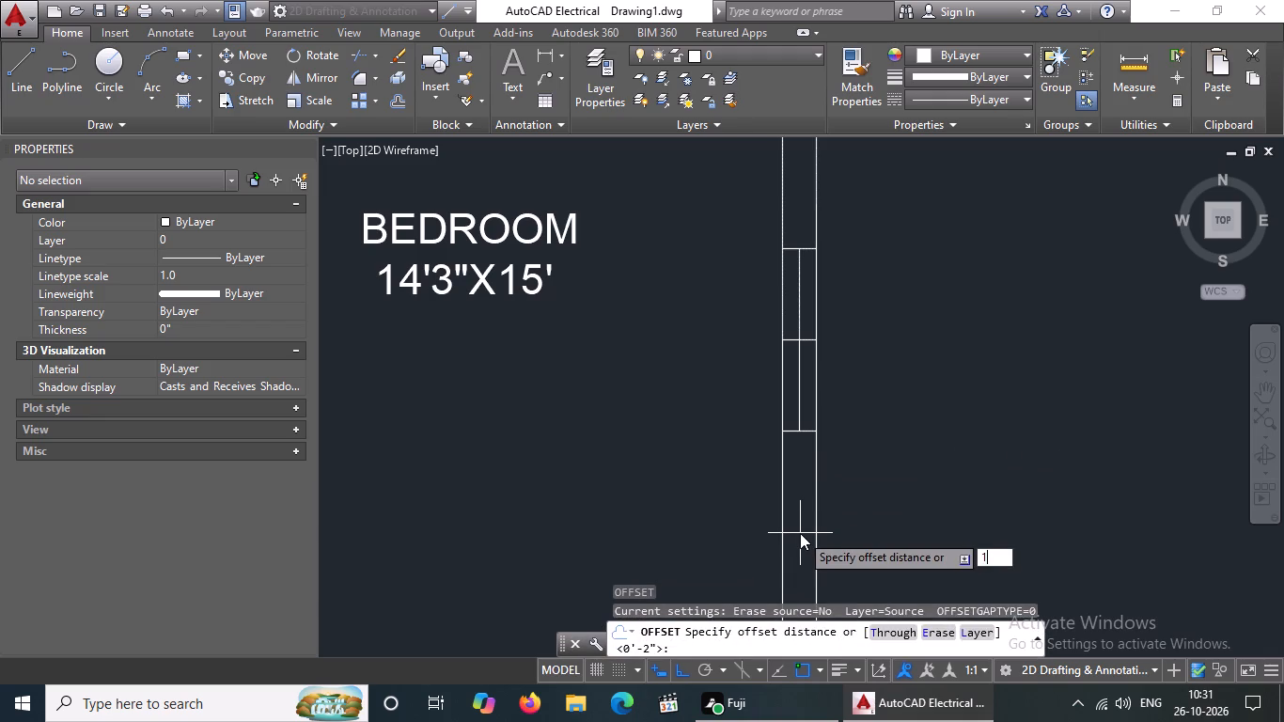
key("shift+quotedbl")
key("Return")
scroll(797, 393, "up", 1)
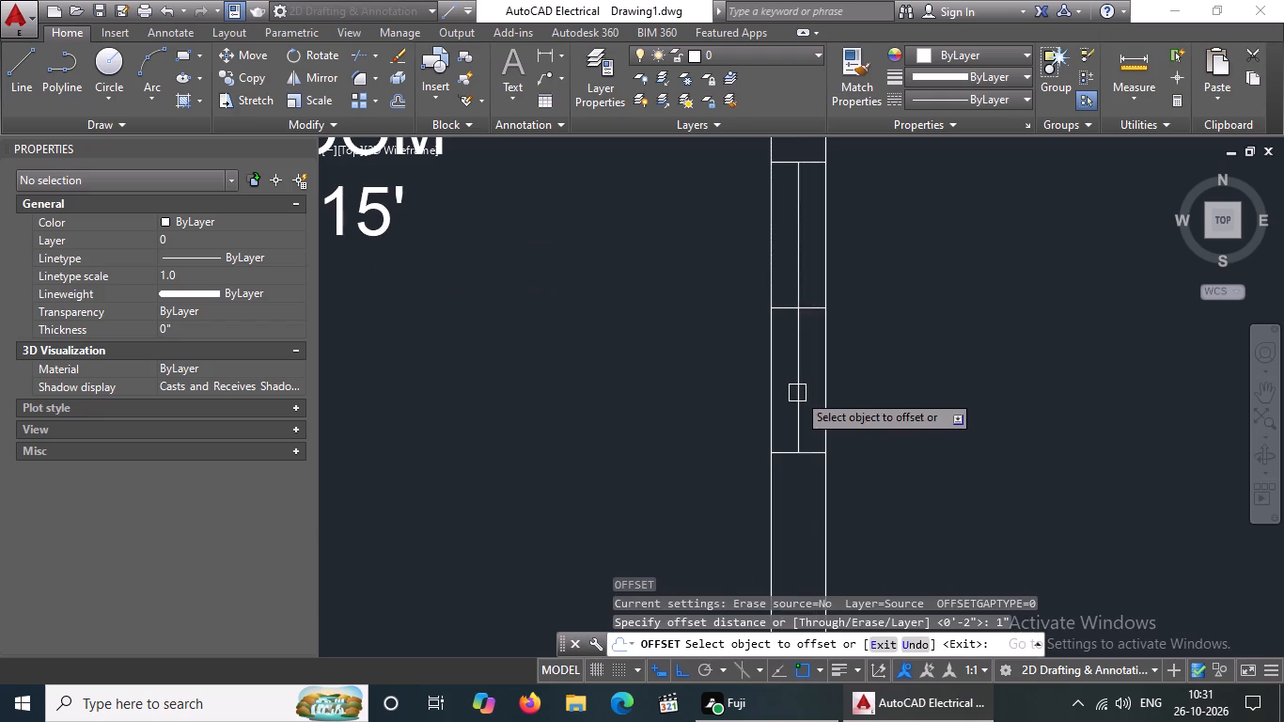
left_click_drag(797, 390, 814, 387)
left_click(830, 384)
left_click(795, 393)
left_click(765, 412)
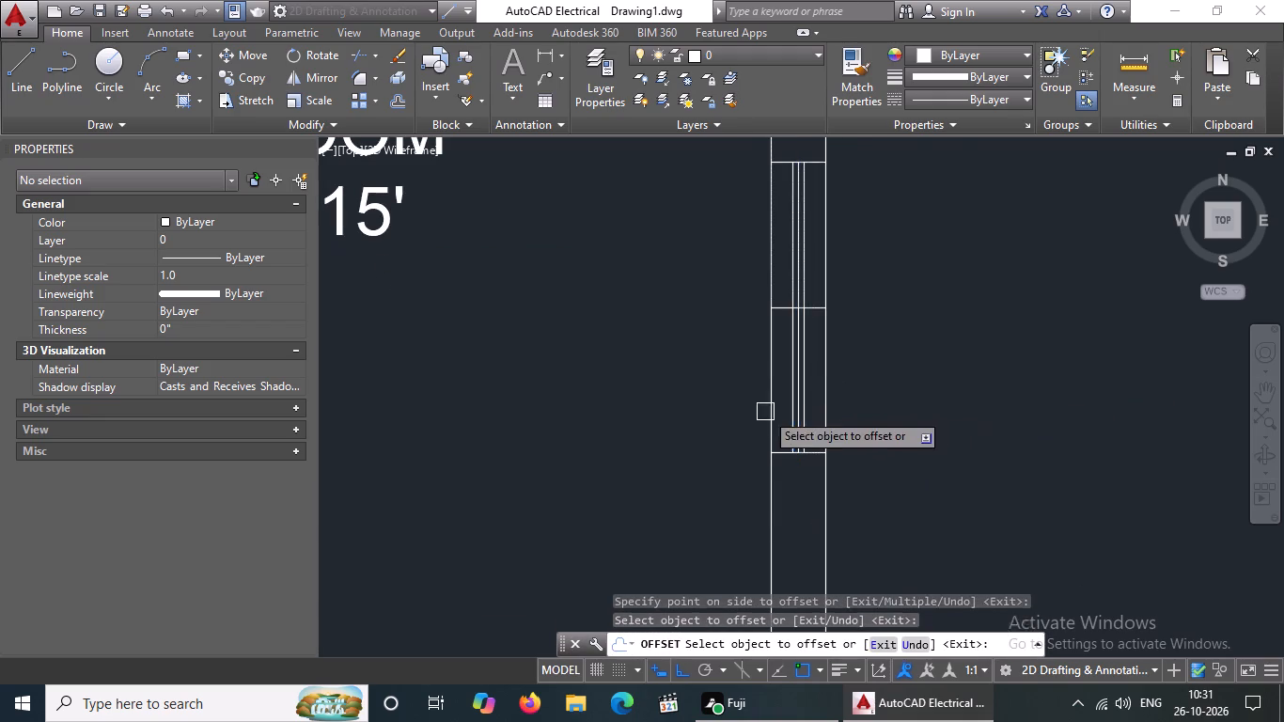
key("Escape")
Delete the original lengthwise middle line between the two offset lines in the northeastern BEDROOM's wall opening.
scroll(801, 376, "up", 3)
left_click(783, 388)
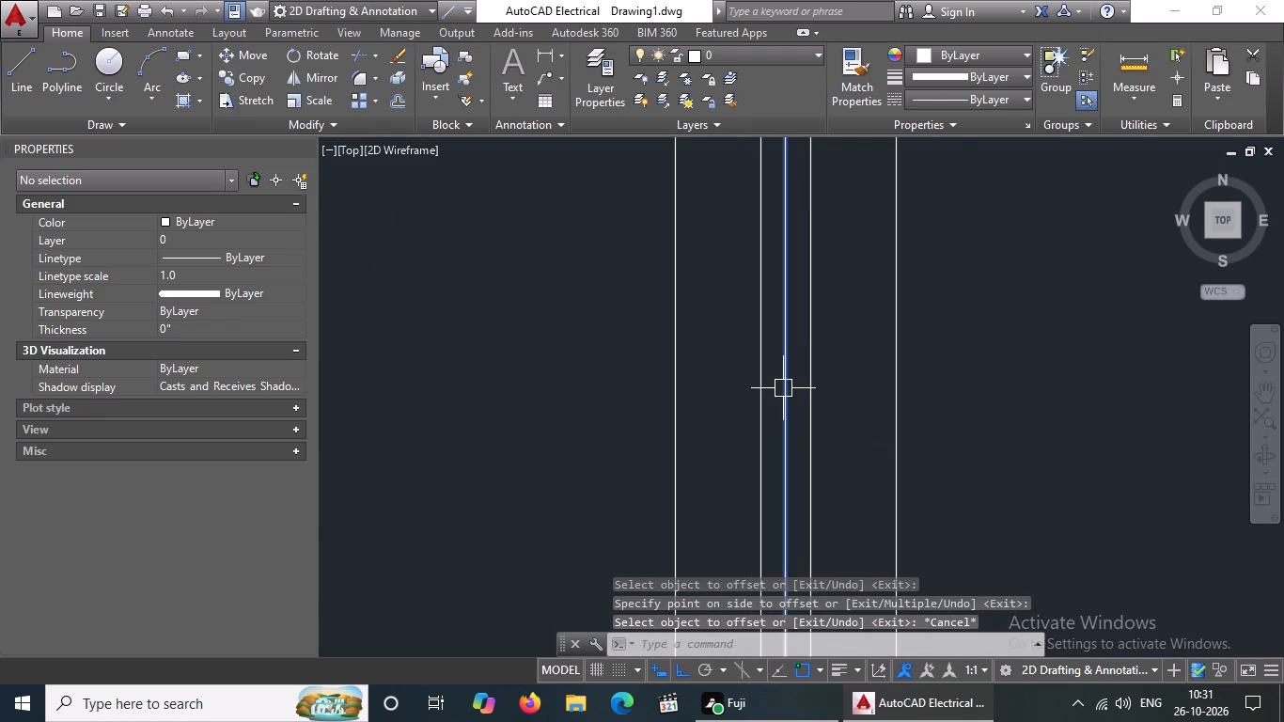
key("Delete")
scroll(783, 389, "down", 4)
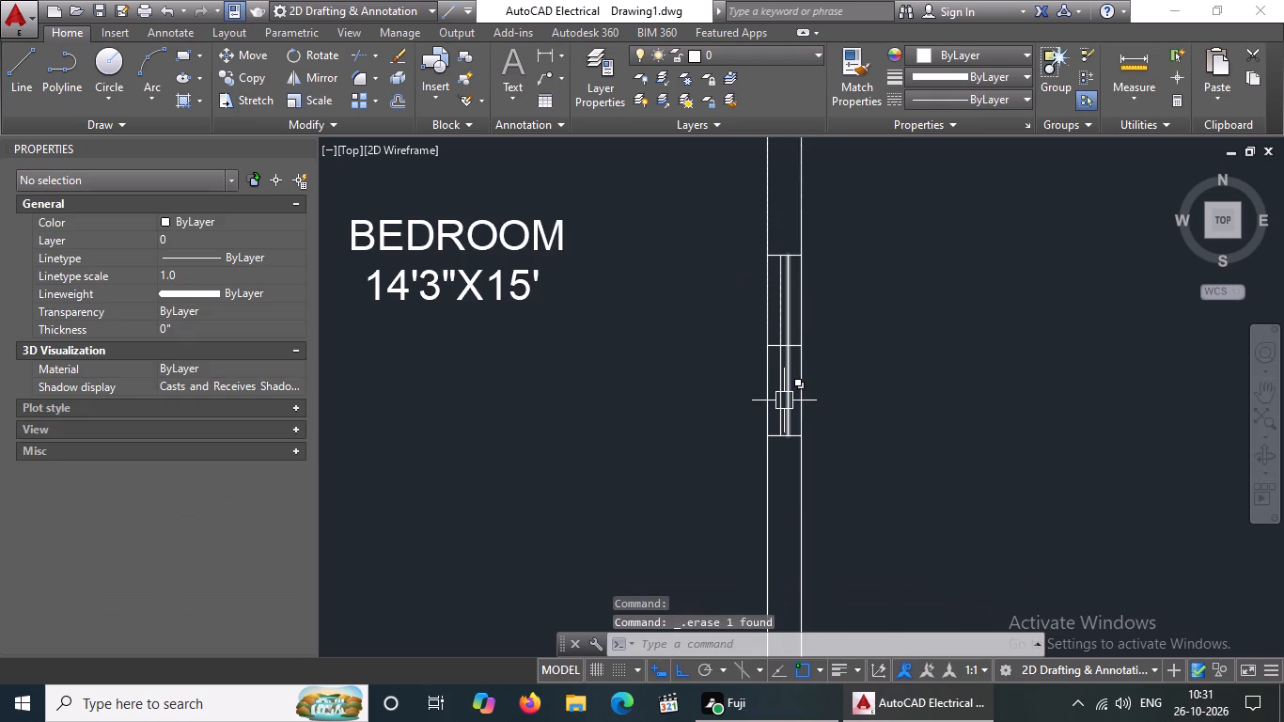
Offset both end lines of the northeastern BEDROOM's window opening outward by 2".
key("Escape")
key("o")
key("Return")
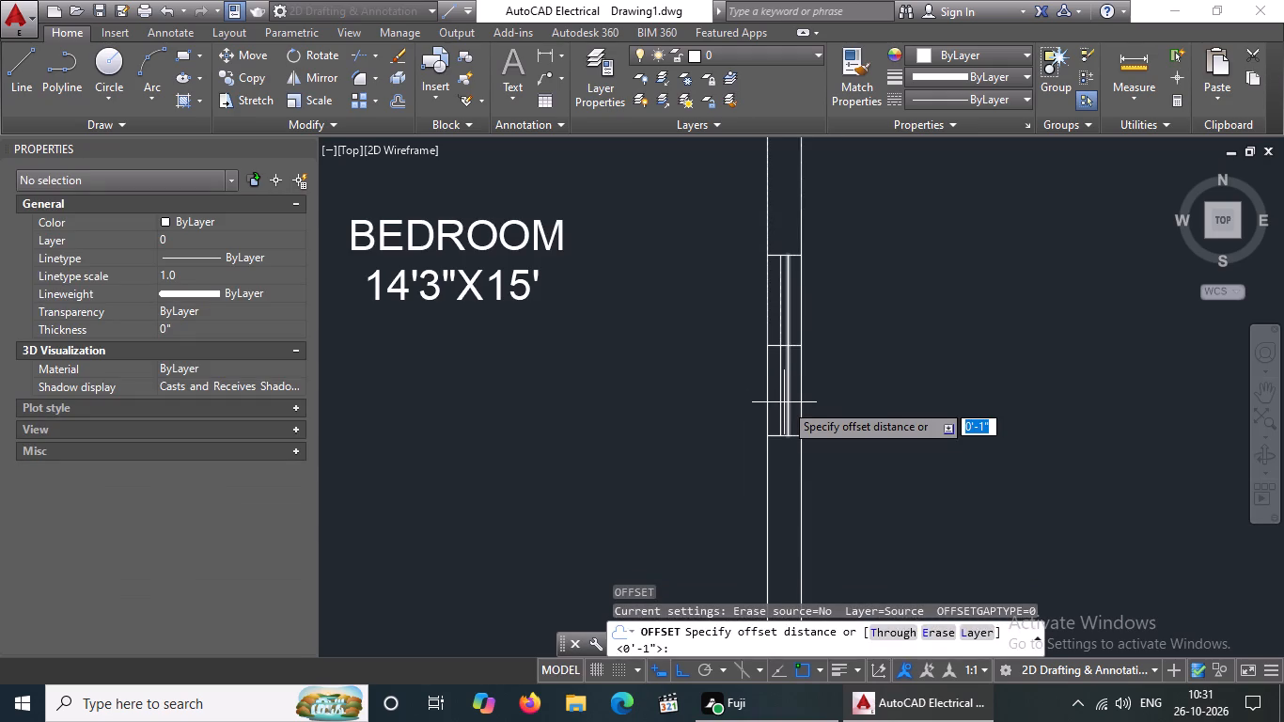
key("2")
key("shift+quotedbl")
key("Return")
scroll(792, 455, "up", 1)
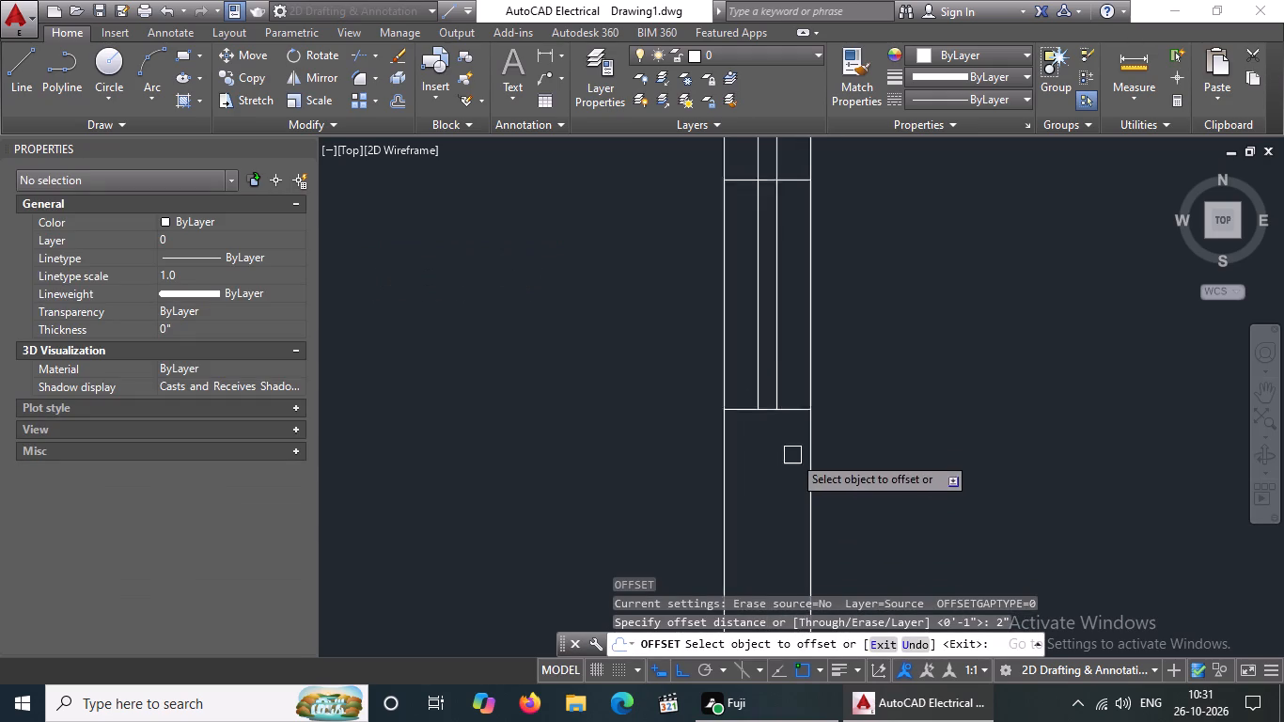
scroll(792, 455, "up", 2)
left_click_drag(706, 385, 710, 403)
left_click(728, 479)
scroll(732, 477, "down", 4)
scroll(733, 323, "up", 3)
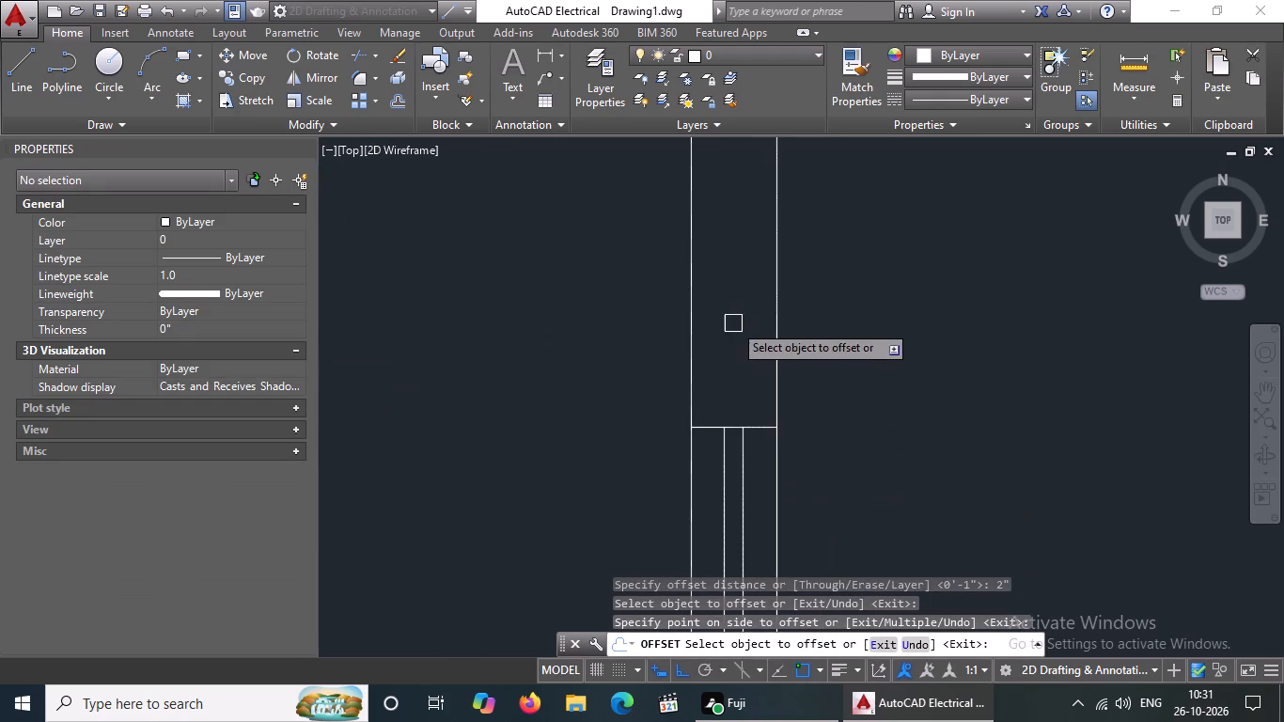
left_click(707, 424)
left_click(709, 391)
scroll(731, 375, "down", 3)
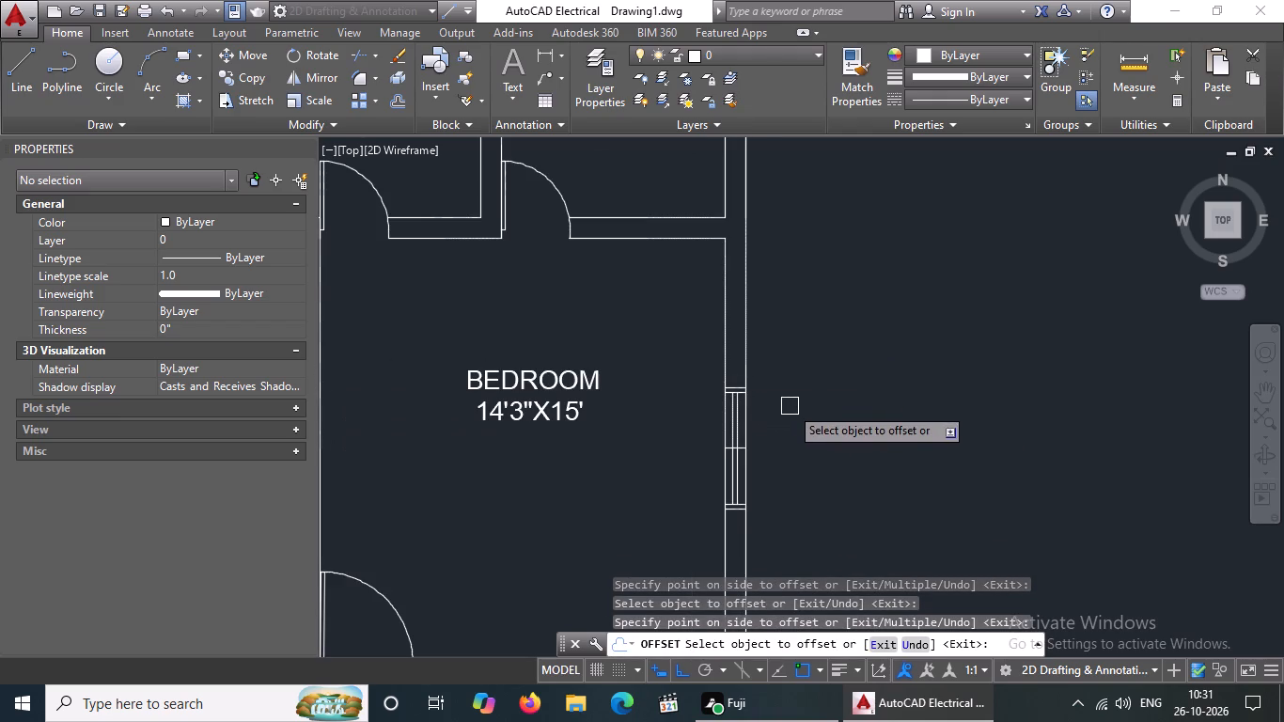
Draw a line from the north end of the northeastern BEDROOM's window, 5" northward along the outer wall face and 1' outward.
key("Escape")
key("l")
key("Return")
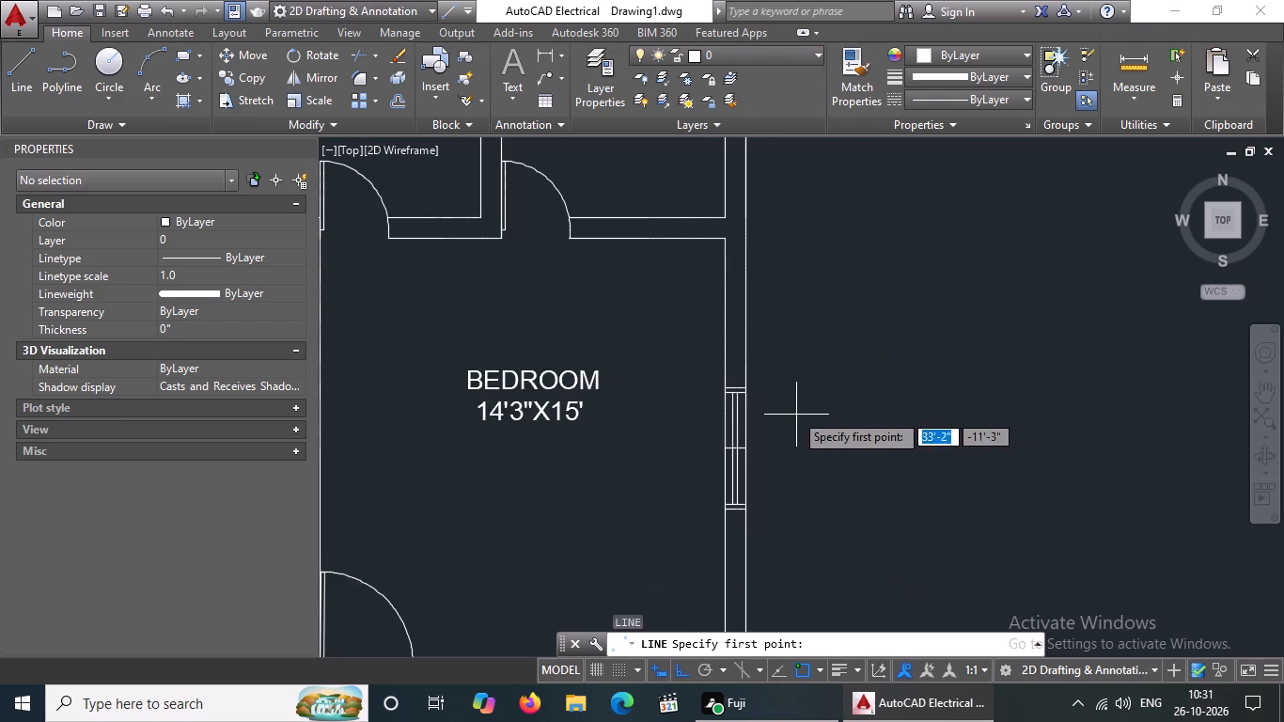
scroll(761, 389, "up", 2)
left_click(710, 386)
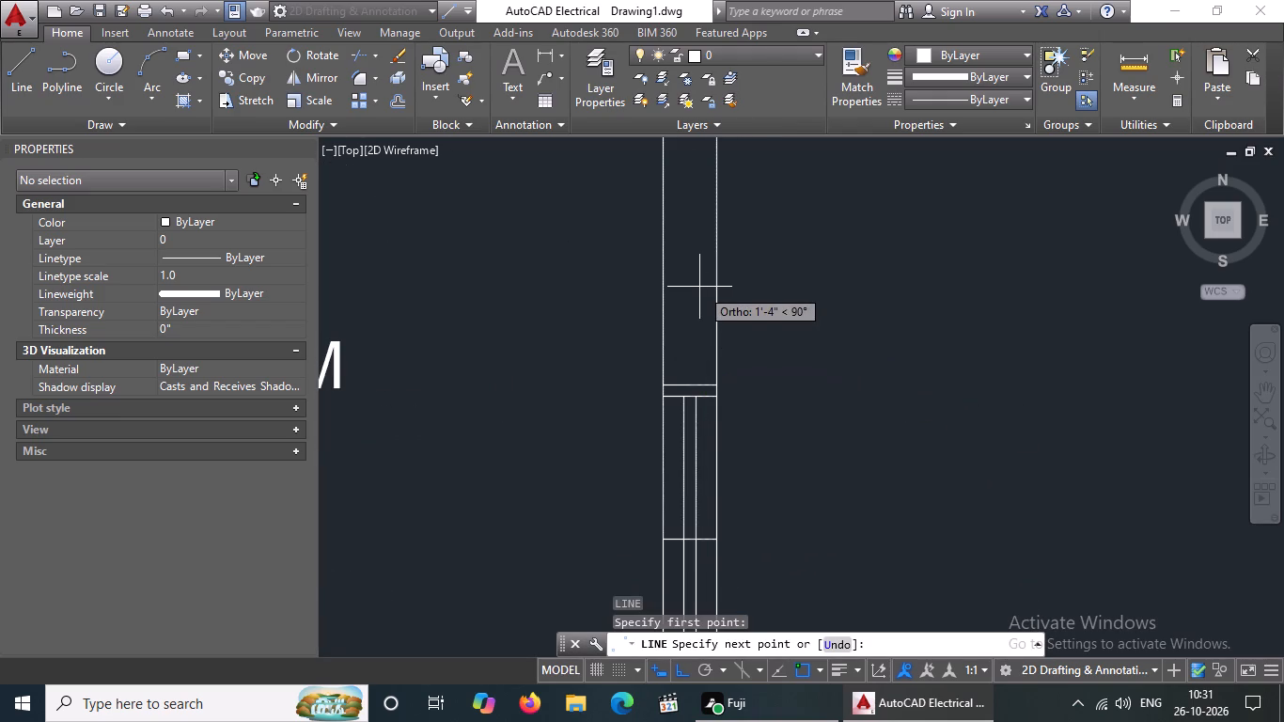
key("5")
key("shift+quotedbl")
key("Return")
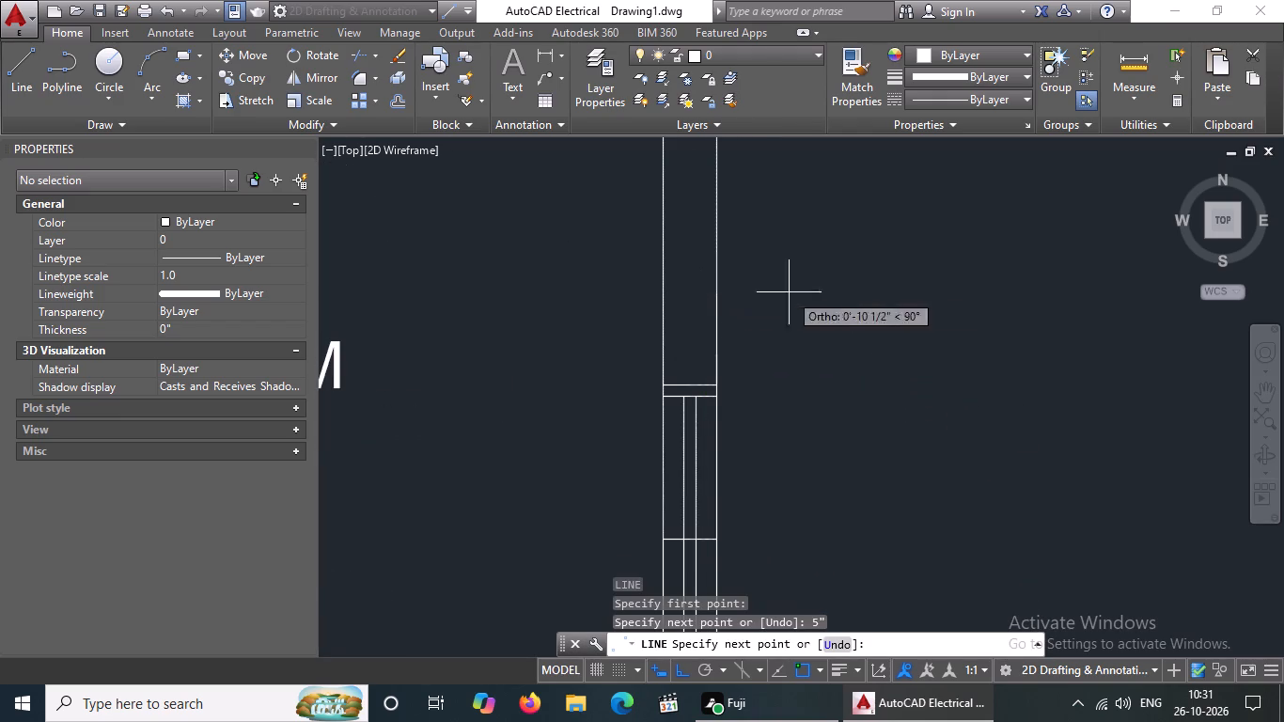
key("1")
key("apostrophe")
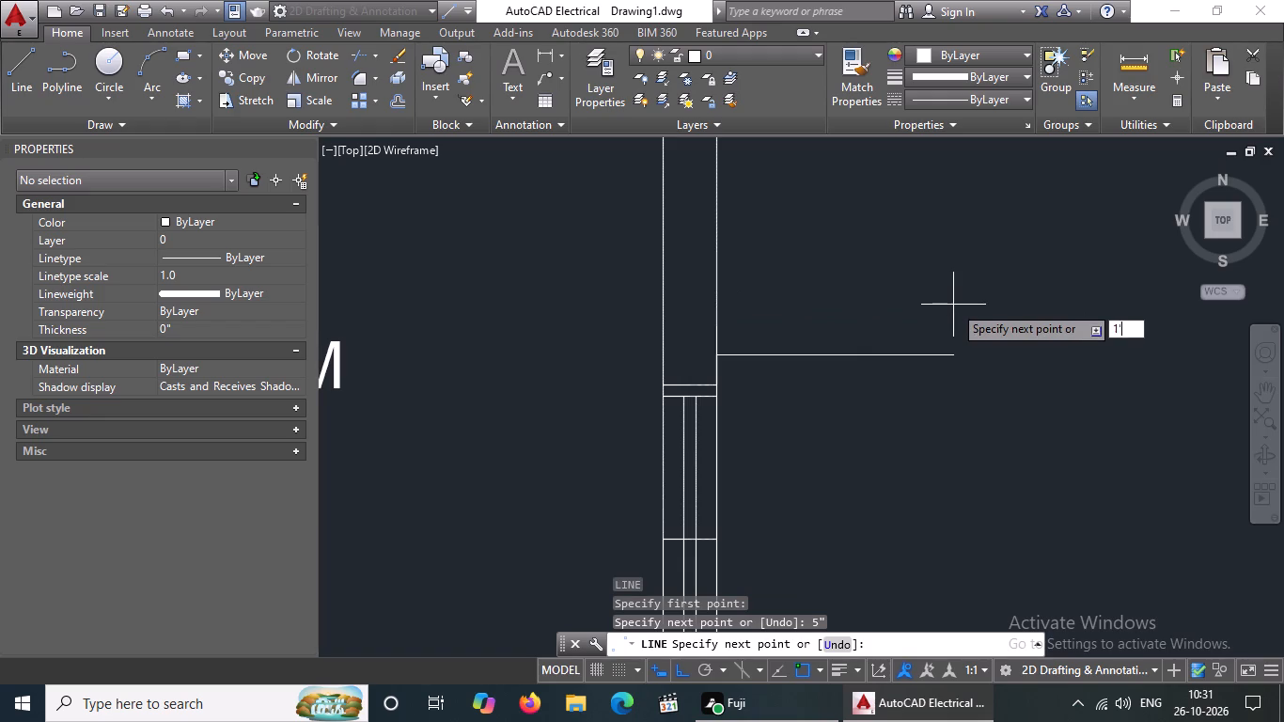
key("Return")
key("Return")
scroll(813, 365, "down", 3)
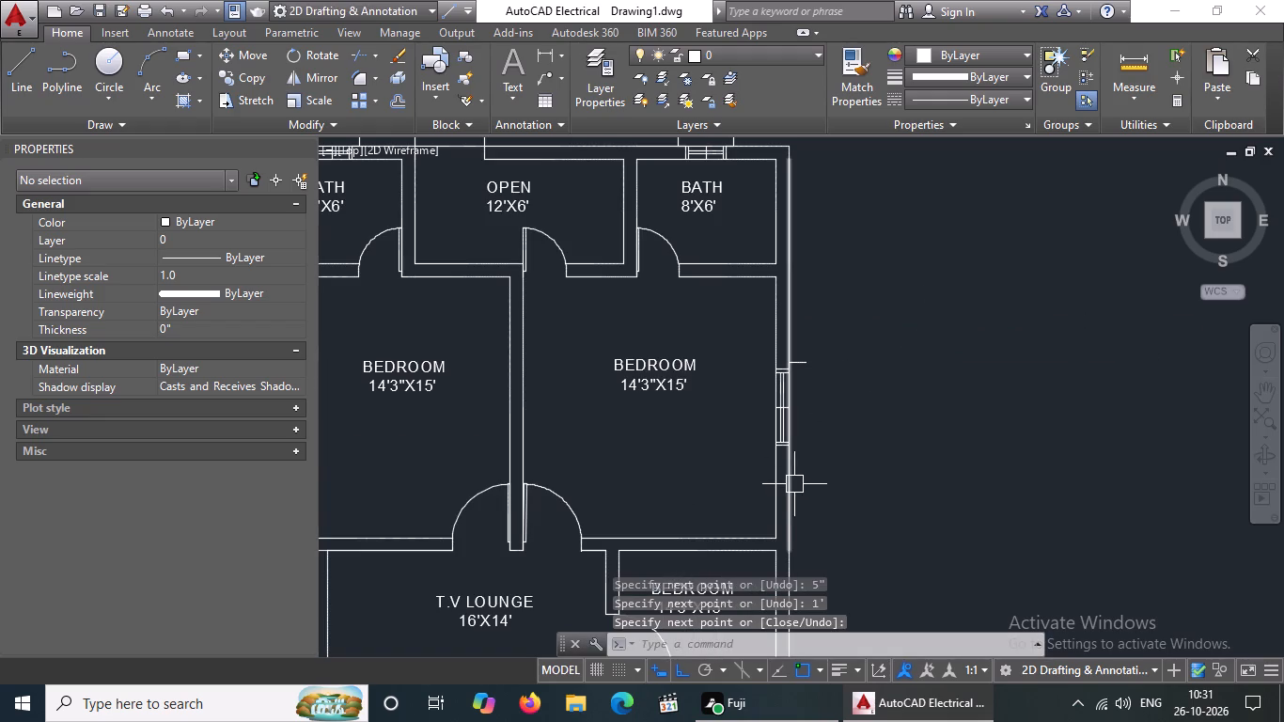
Draw the rest of the northeastern BEDROOM window projection: 5" southward from its south end, 1' outward, and north to the other projecting line's end.
key("l")
key("Return")
scroll(788, 444, "up", 3)
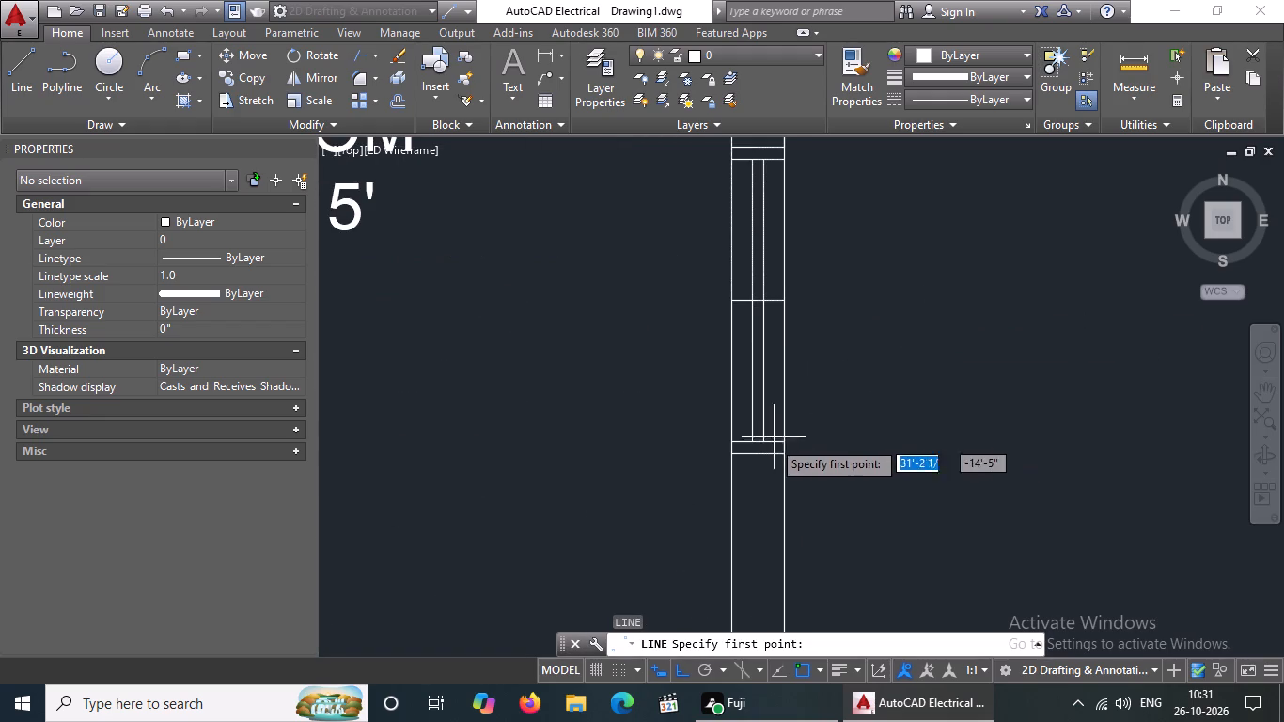
left_click_drag(779, 451, 779, 483)
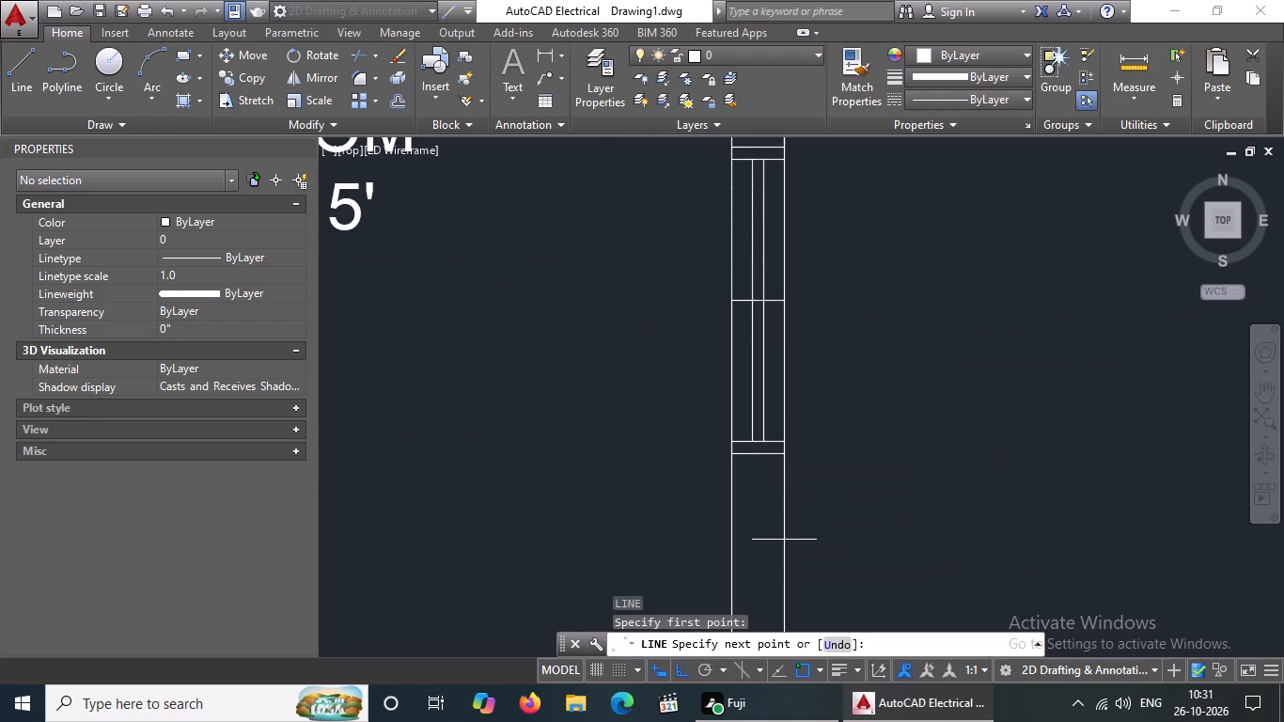
type("5\"")
key("Return")
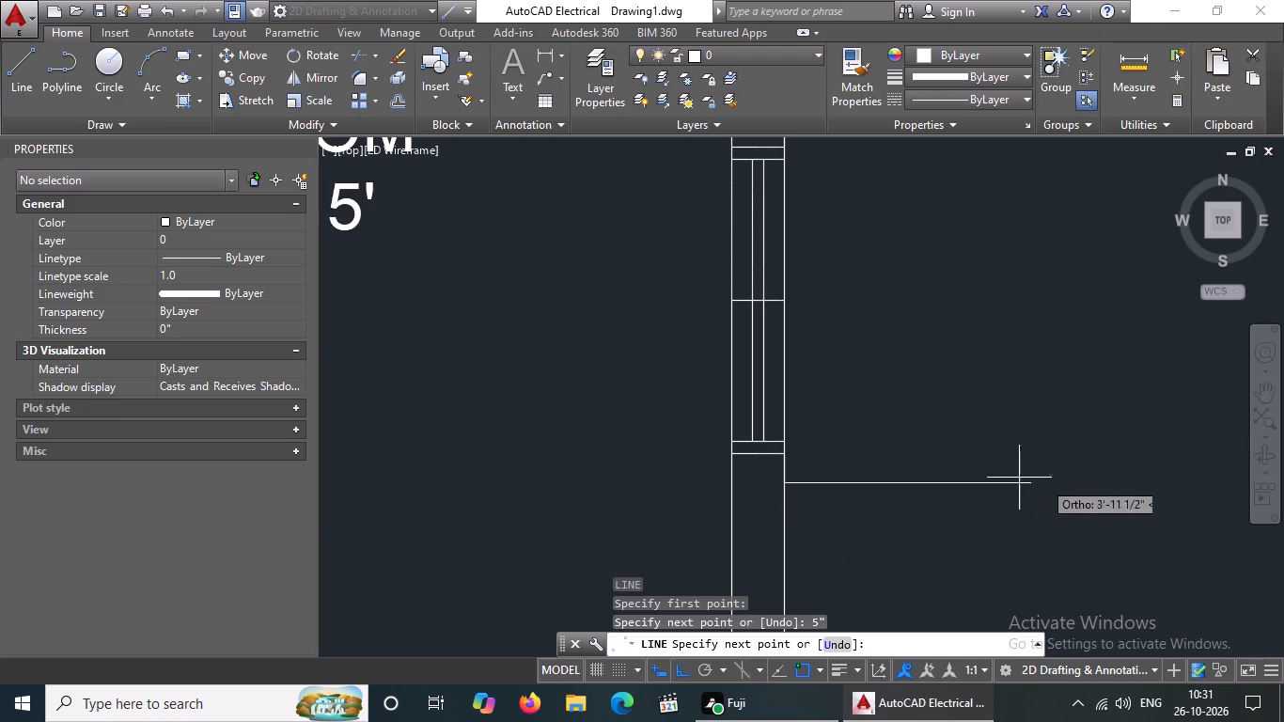
key("1")
key("apostrophe")
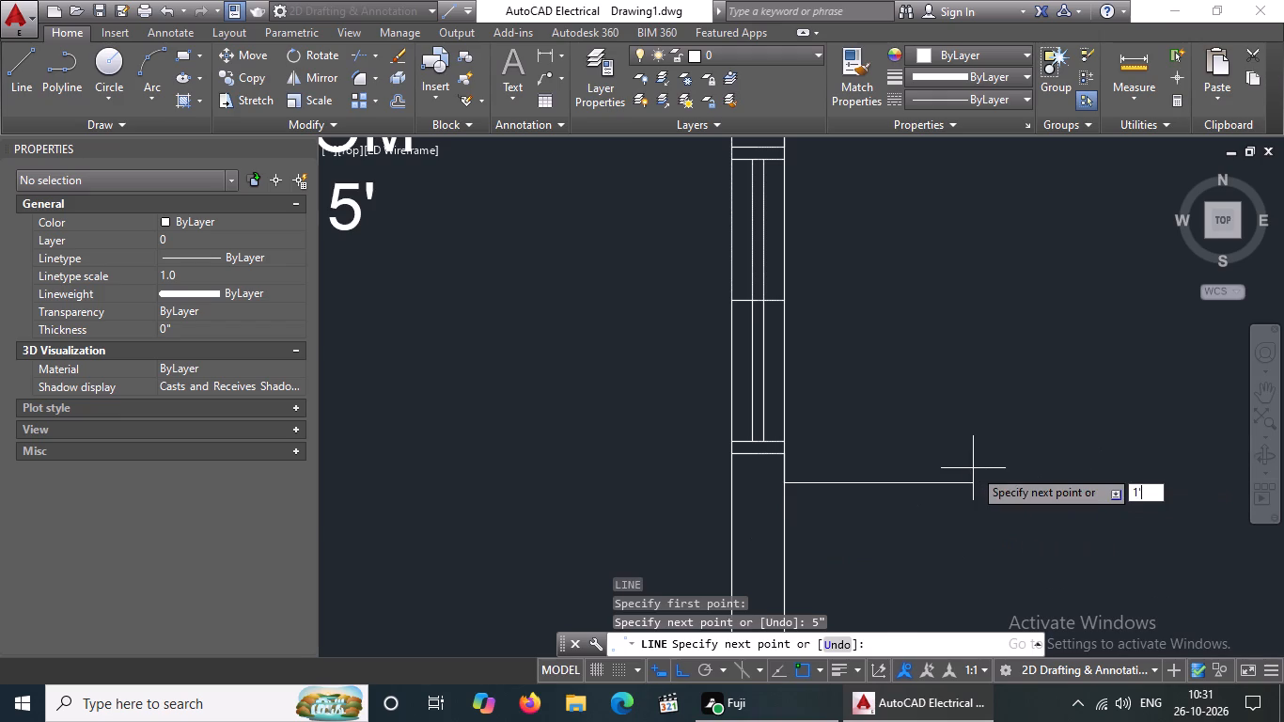
key("Return")
scroll(897, 411, "down", 2)
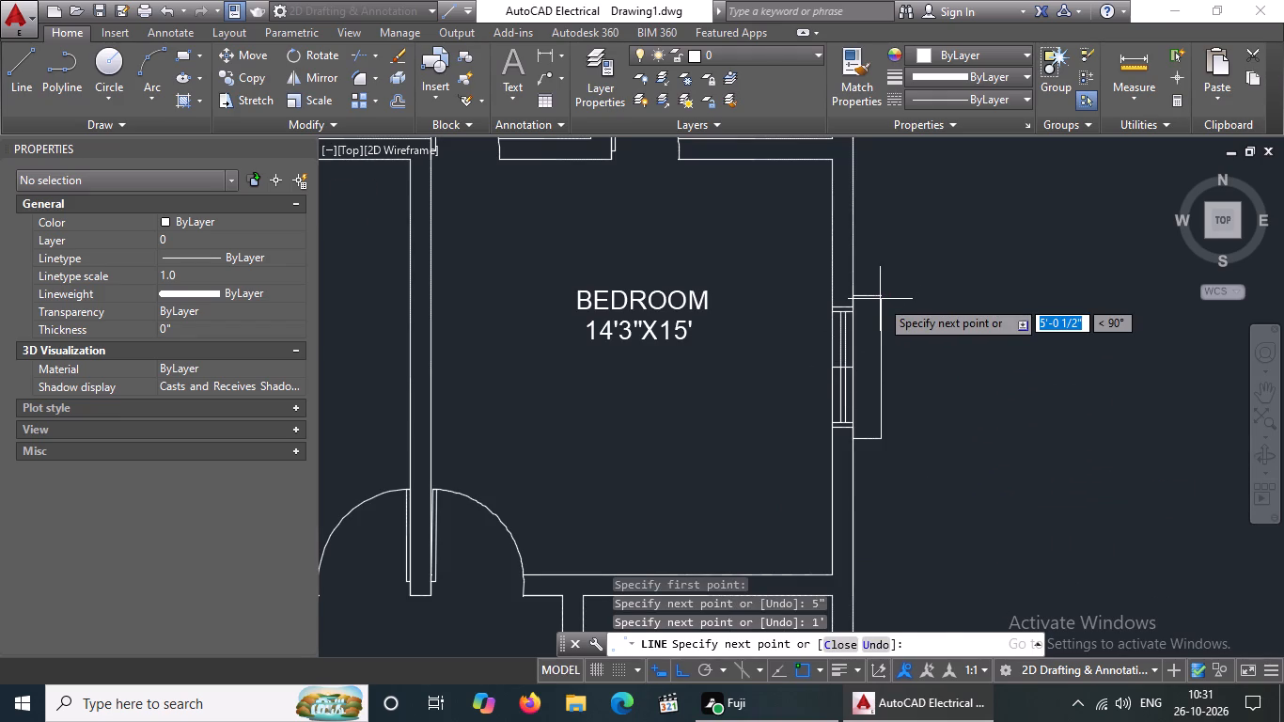
left_click(880, 296)
scroll(932, 314, "down", 3)
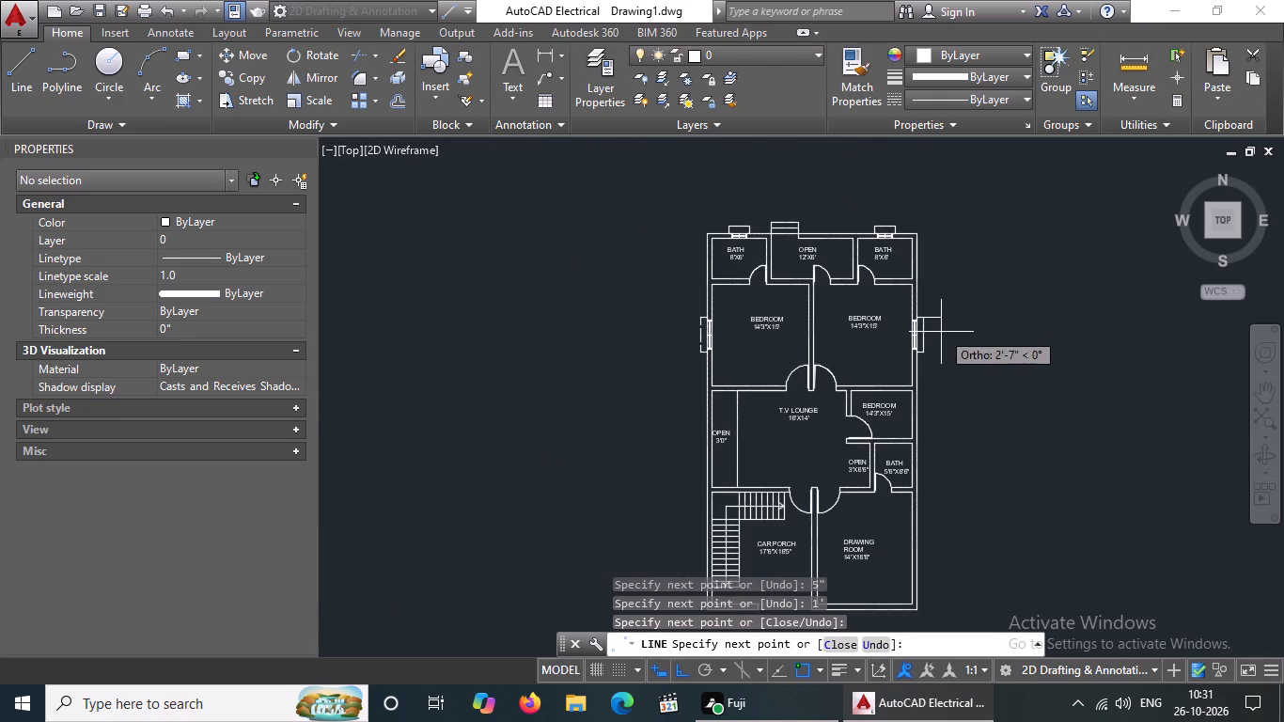
key("Escape")
Assign the dashed ACAD_ISO02 linetype to the northeastern BEDROOM window projection's long outer line and its two southern lines.
scroll(941, 334, "up", 2)
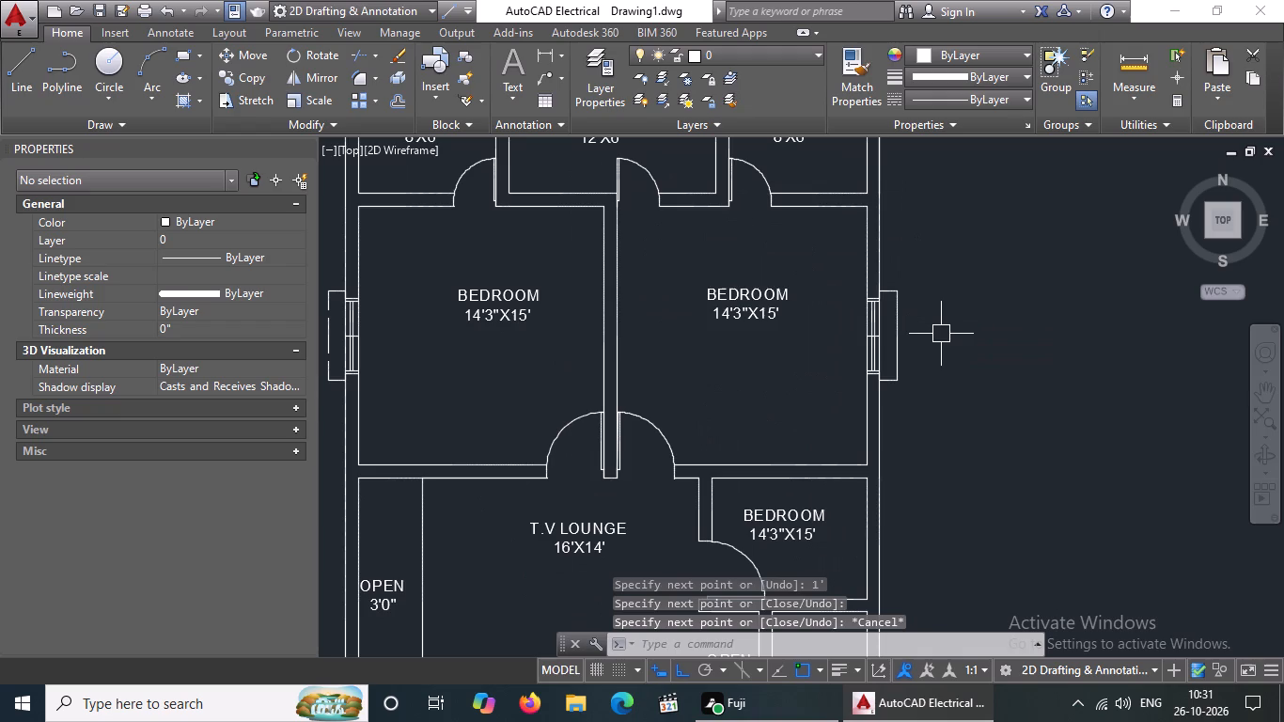
scroll(902, 298, "up", 3)
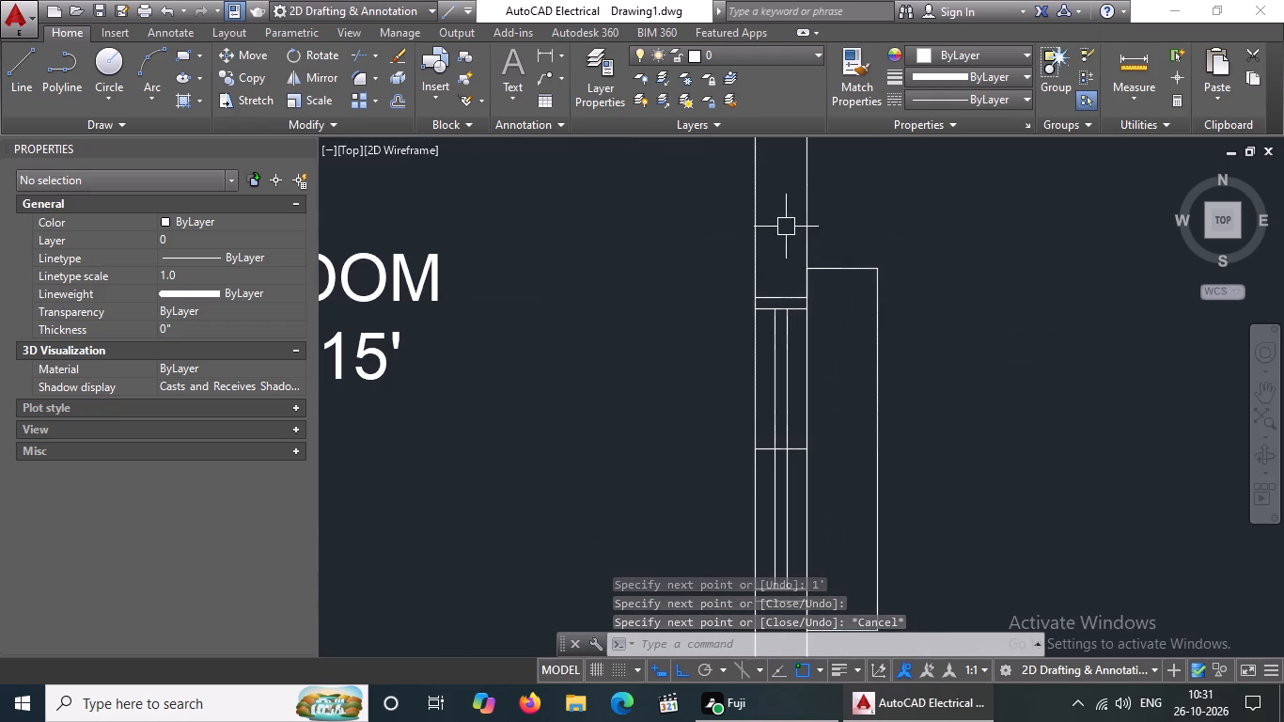
left_click_drag(786, 225, 789, 242)
key("Escape")
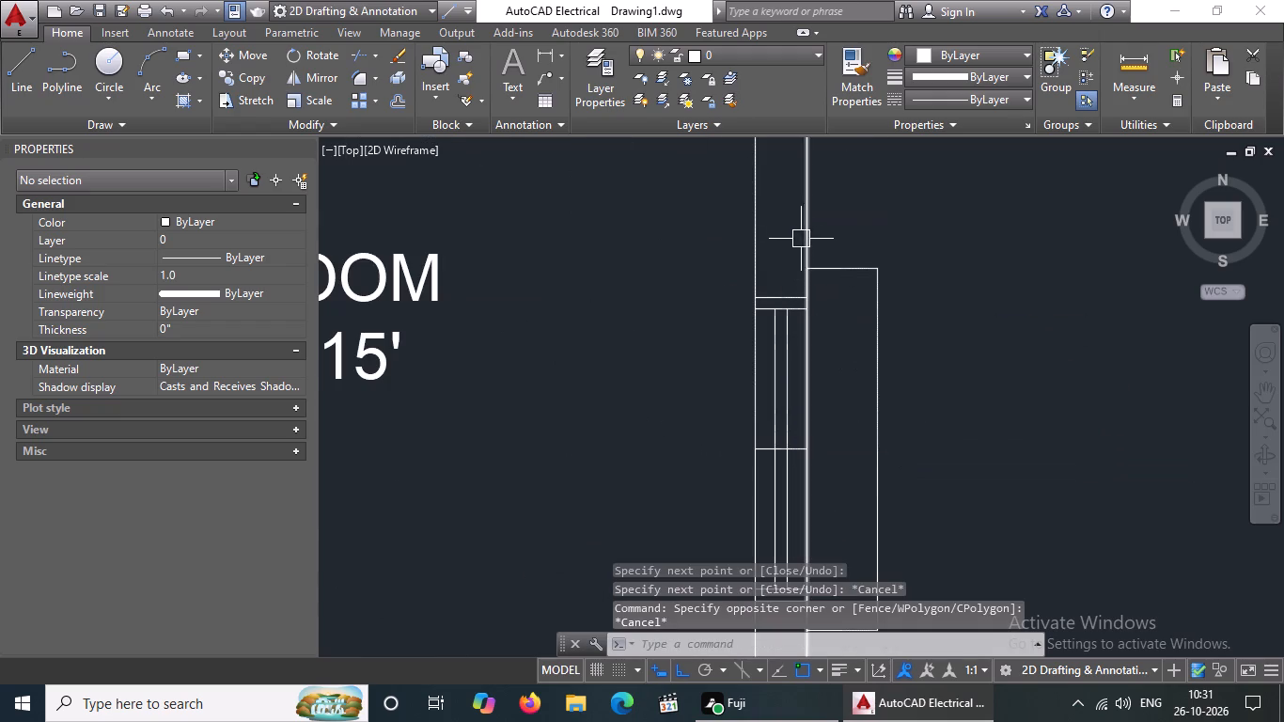
left_click_drag(795, 232, 797, 246)
scroll(882, 446, "down", 4)
scroll(909, 495, "up", 4)
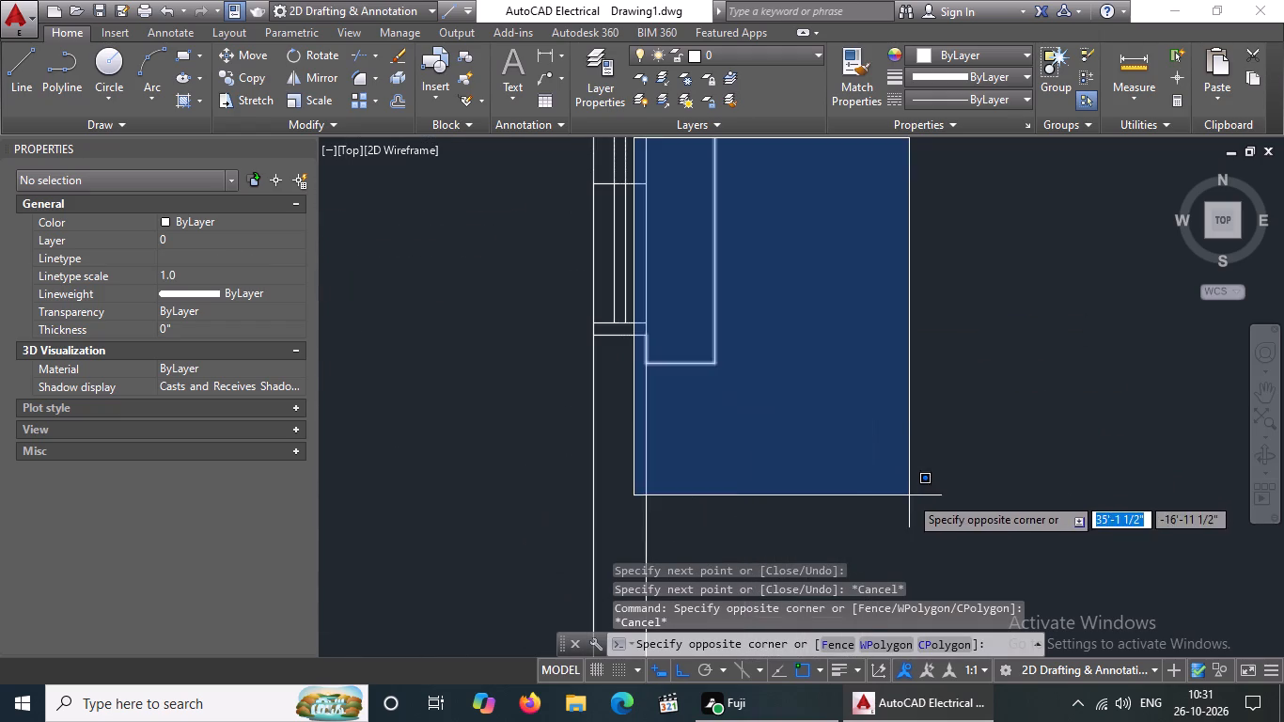
left_click(866, 410)
left_click(946, 99)
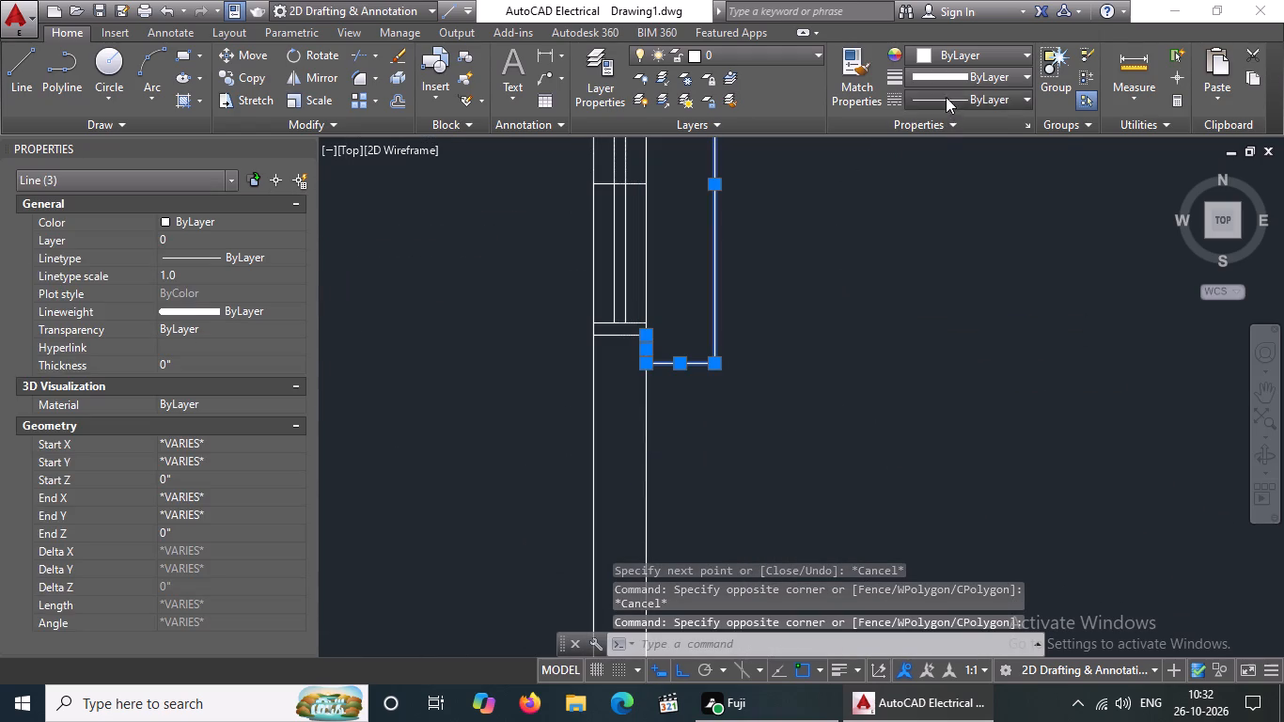
left_click(969, 174)
scroll(853, 422, "down", 3)
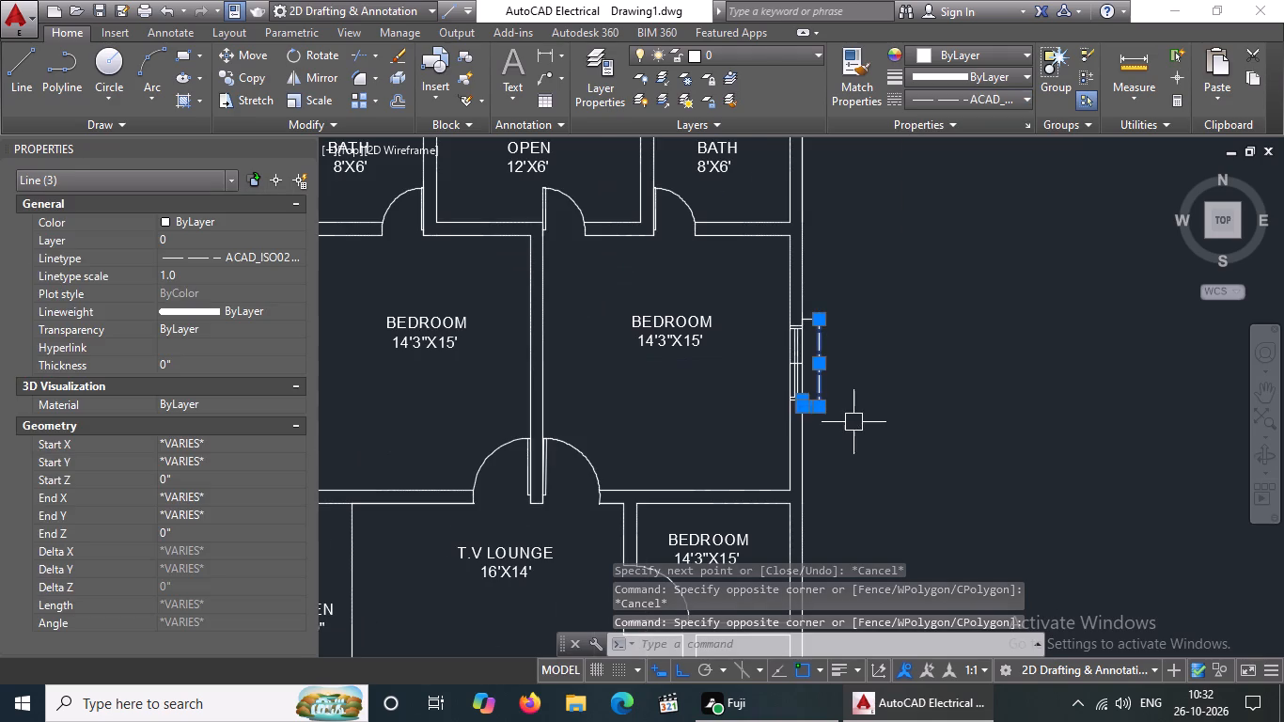
Set the linetype scale of the selected window projection lines to 2.
left_click(211, 280)
key("BackSpace")
key("BackSpace")
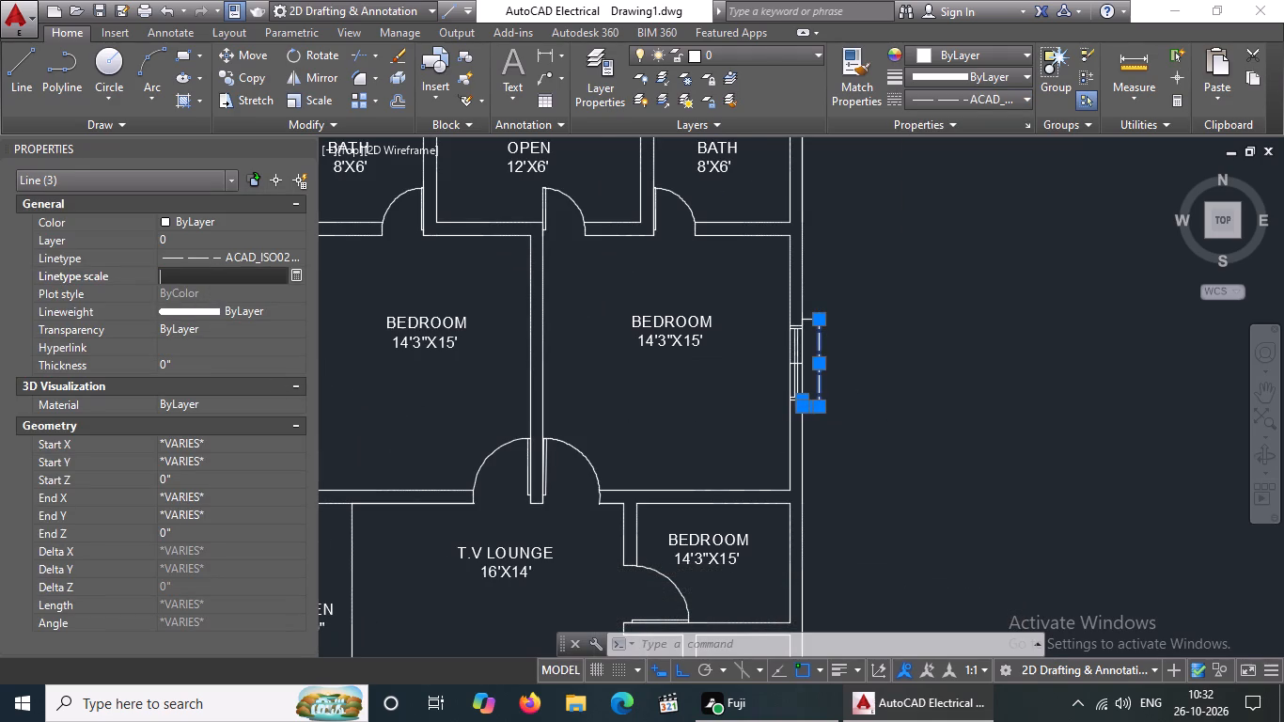
key("2")
key("Return")
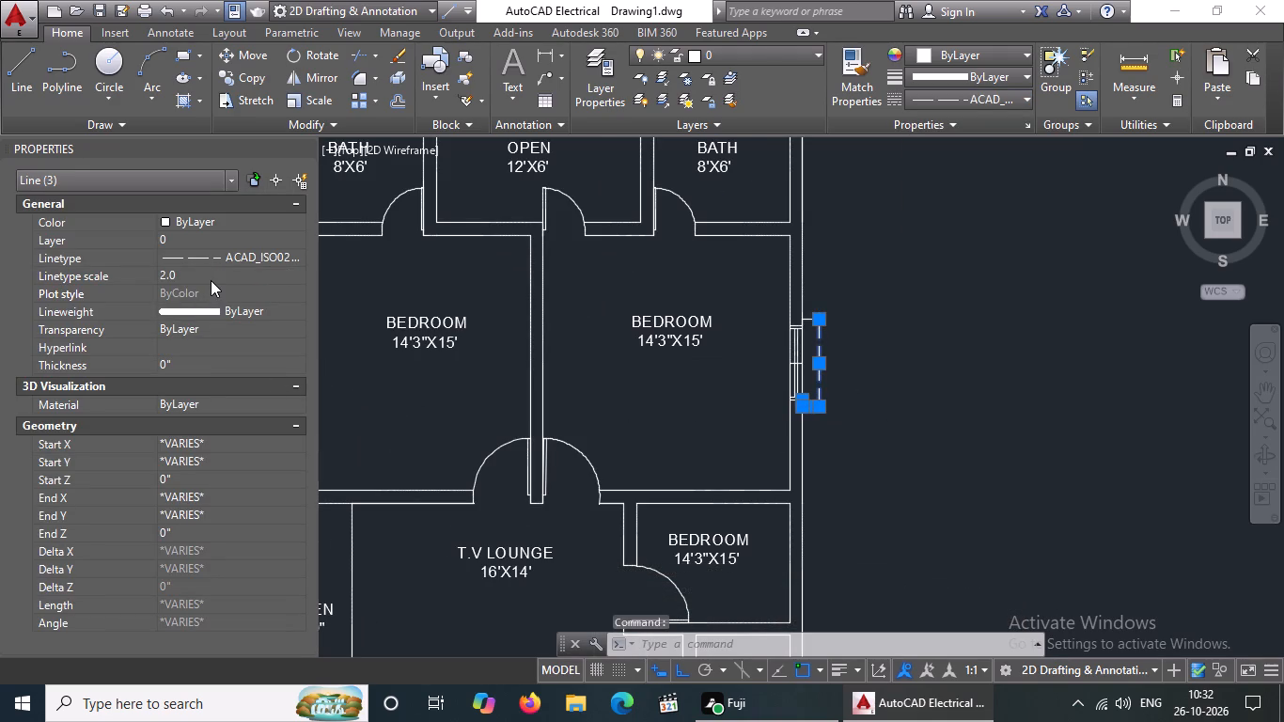
scroll(704, 457, "down", 2)
middle_click_drag(641, 515, 632, 471)
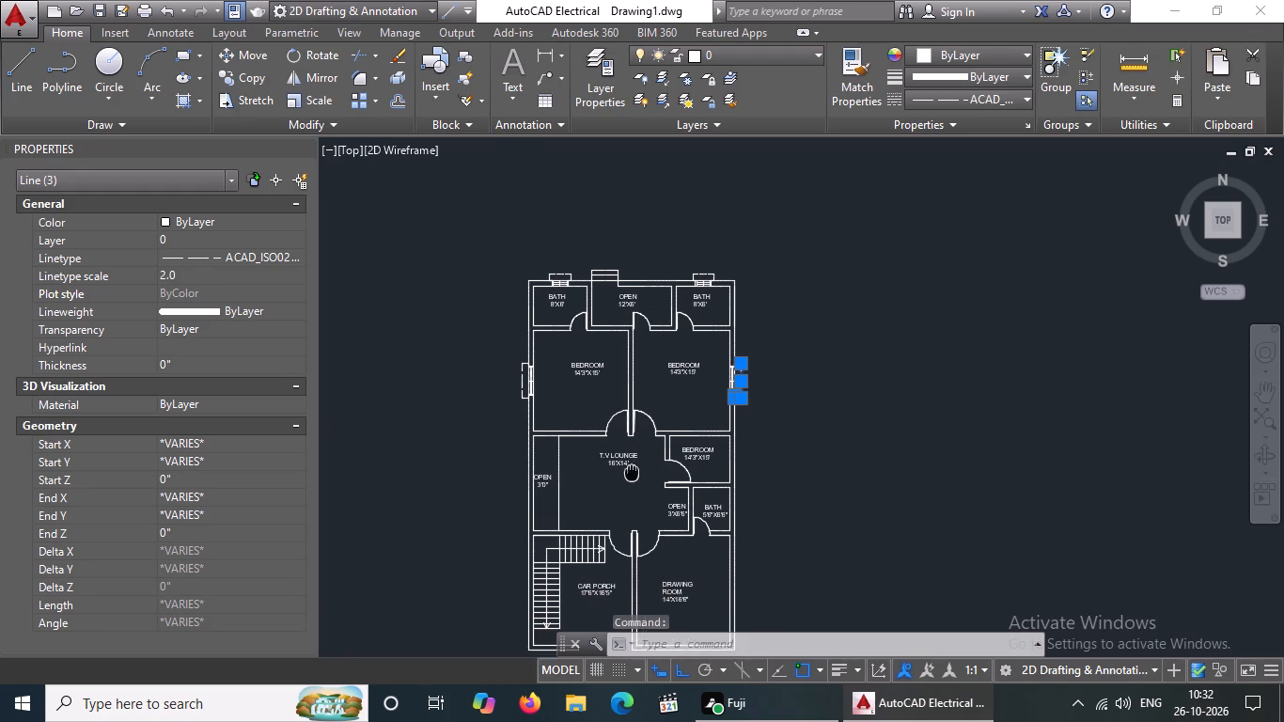
middle_click_drag(632, 471, 630, 465)
scroll(727, 463, "up", 2)
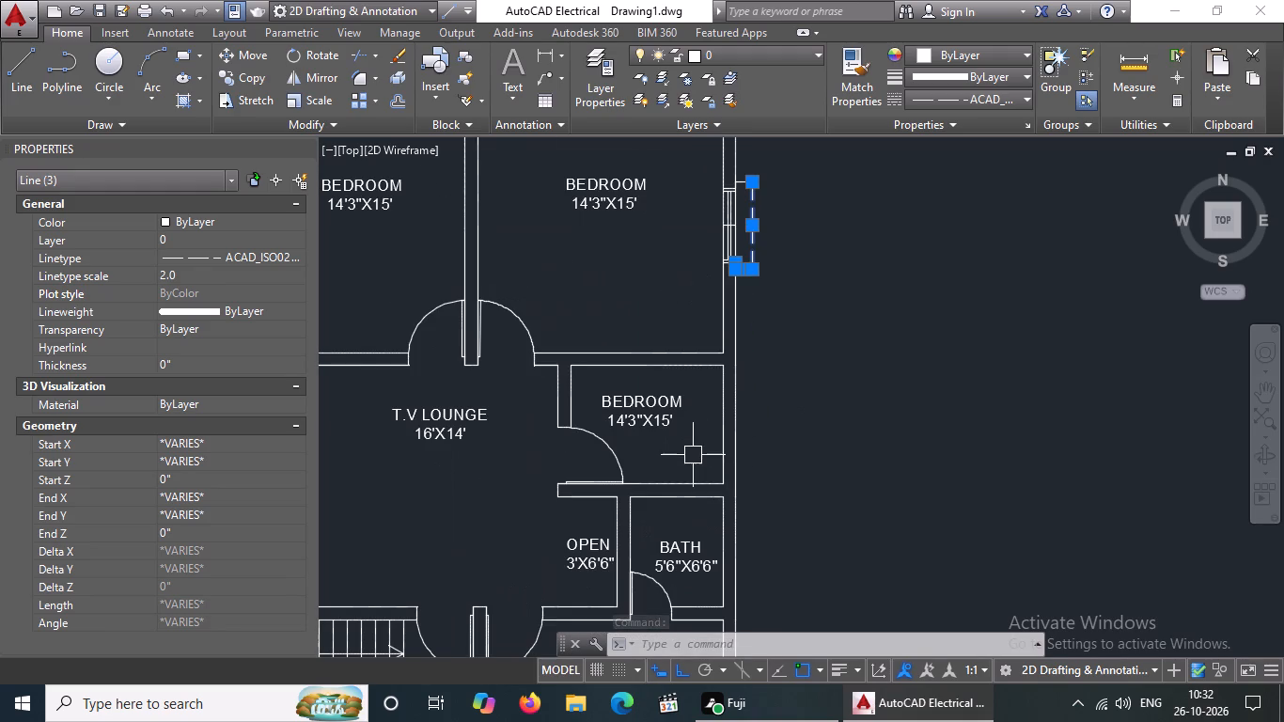
key("Escape")
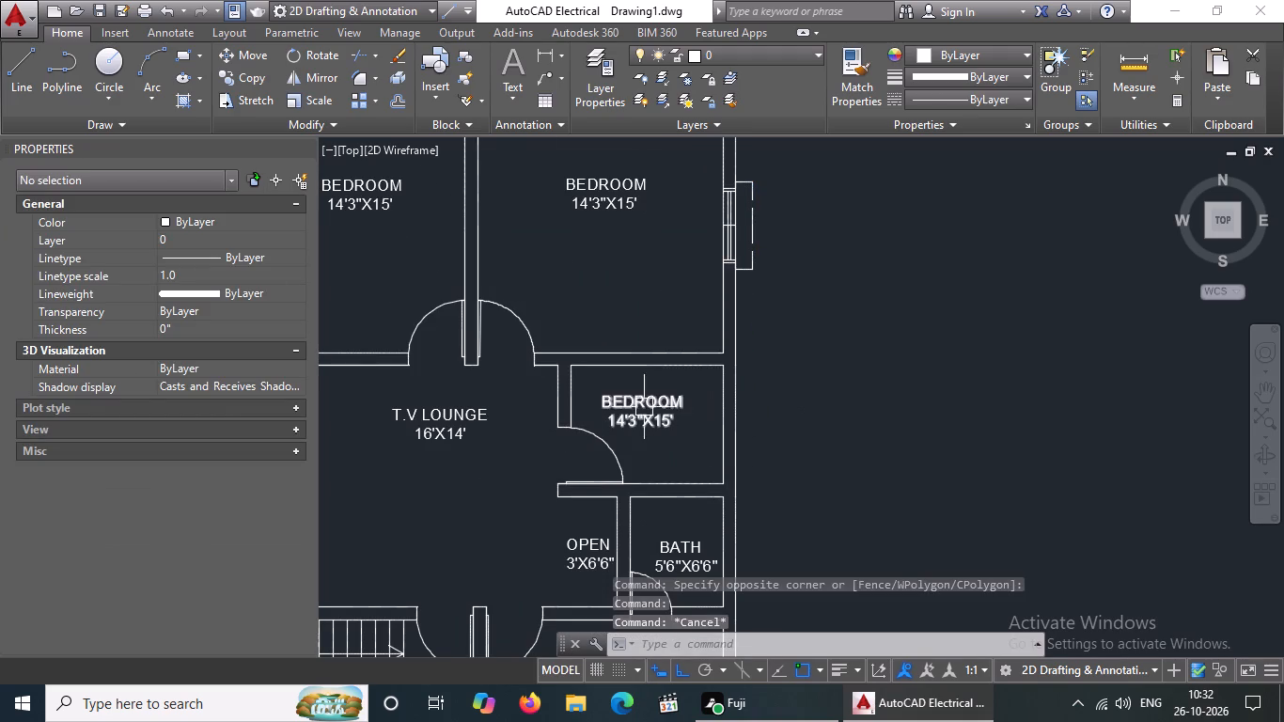
Draw a 9" line across the outer wall of the small BEDROOM east of the T.V LOUNGE, from its inner face's midpoint.
left_click(29, 60)
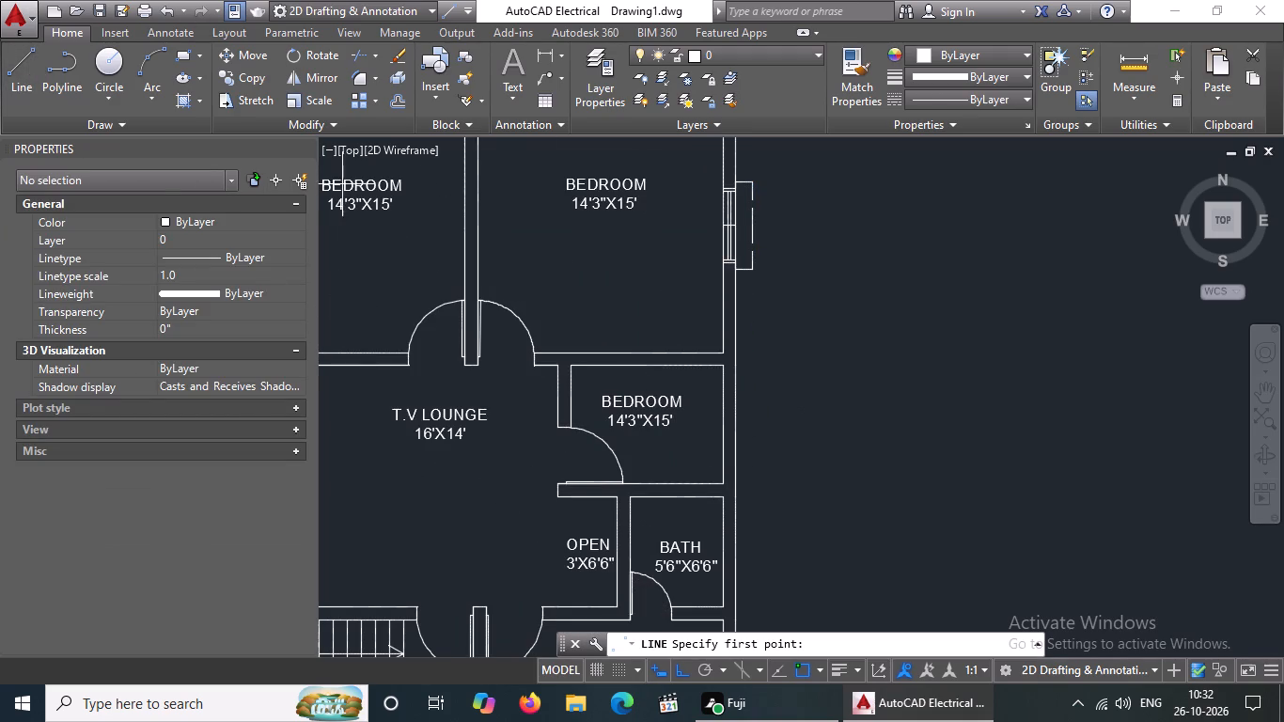
left_click_drag(724, 431, 759, 429)
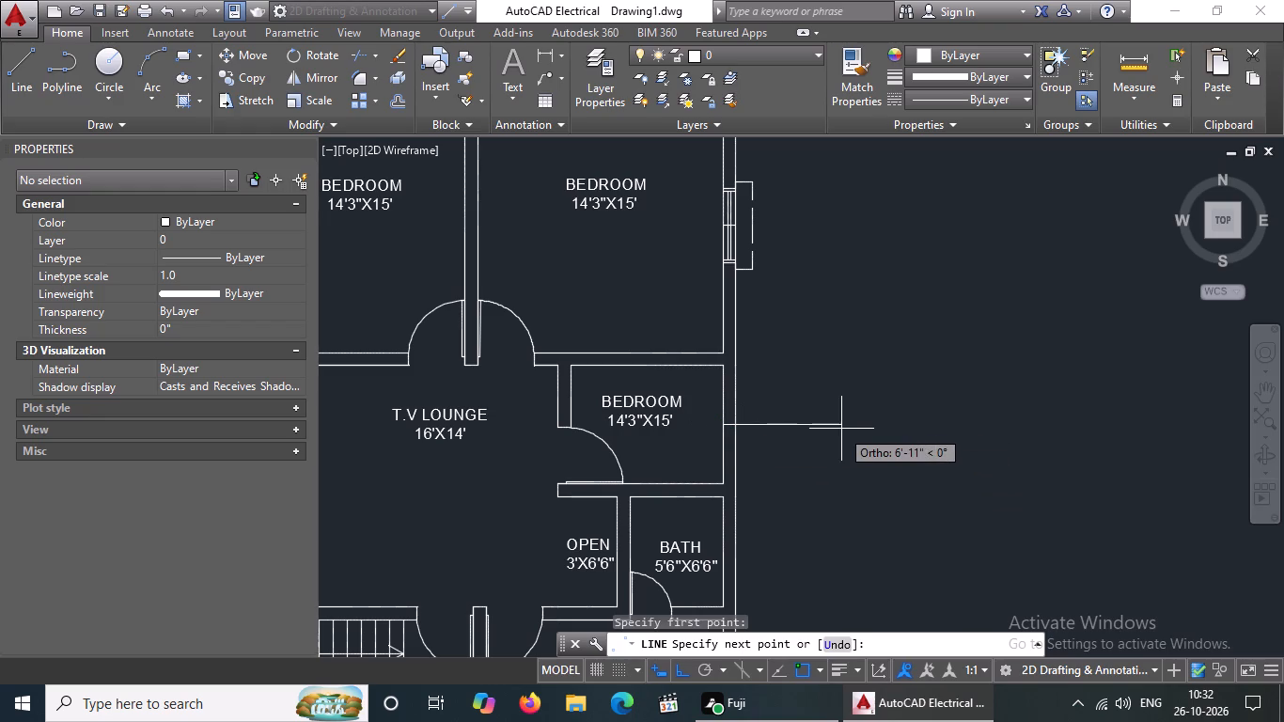
key("9")
key("shift+quotedbl")
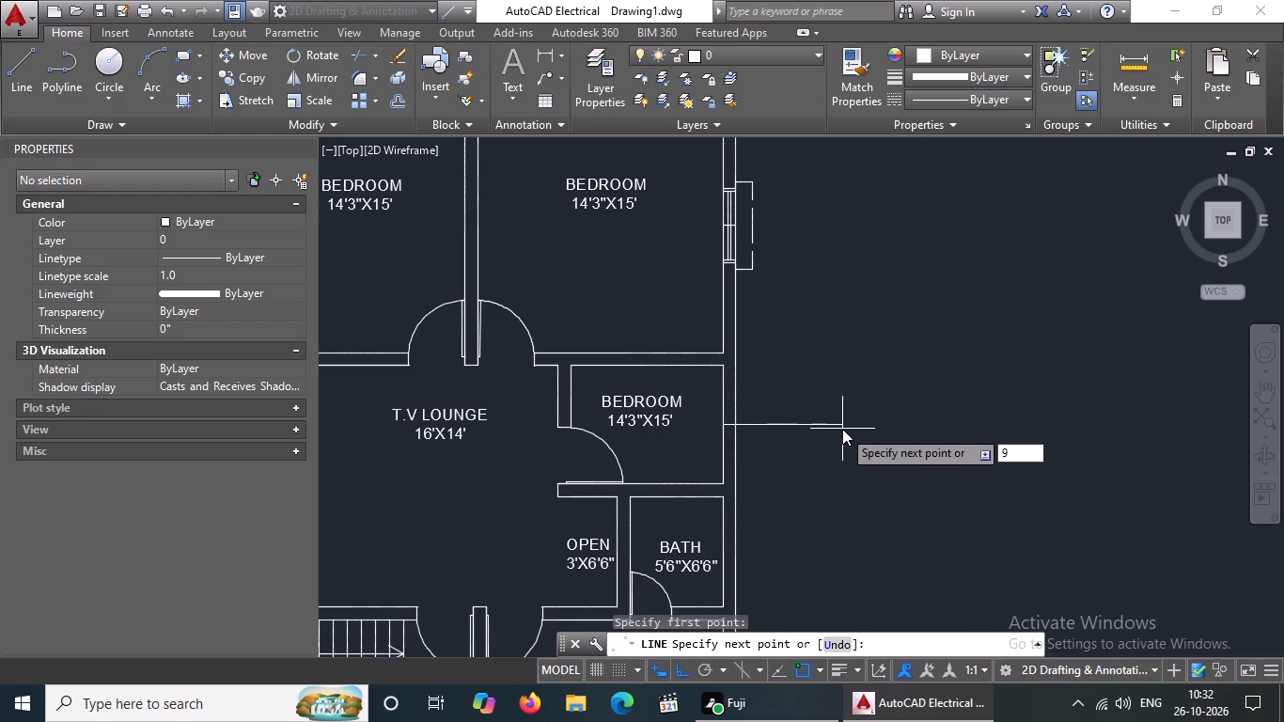
key("Return")
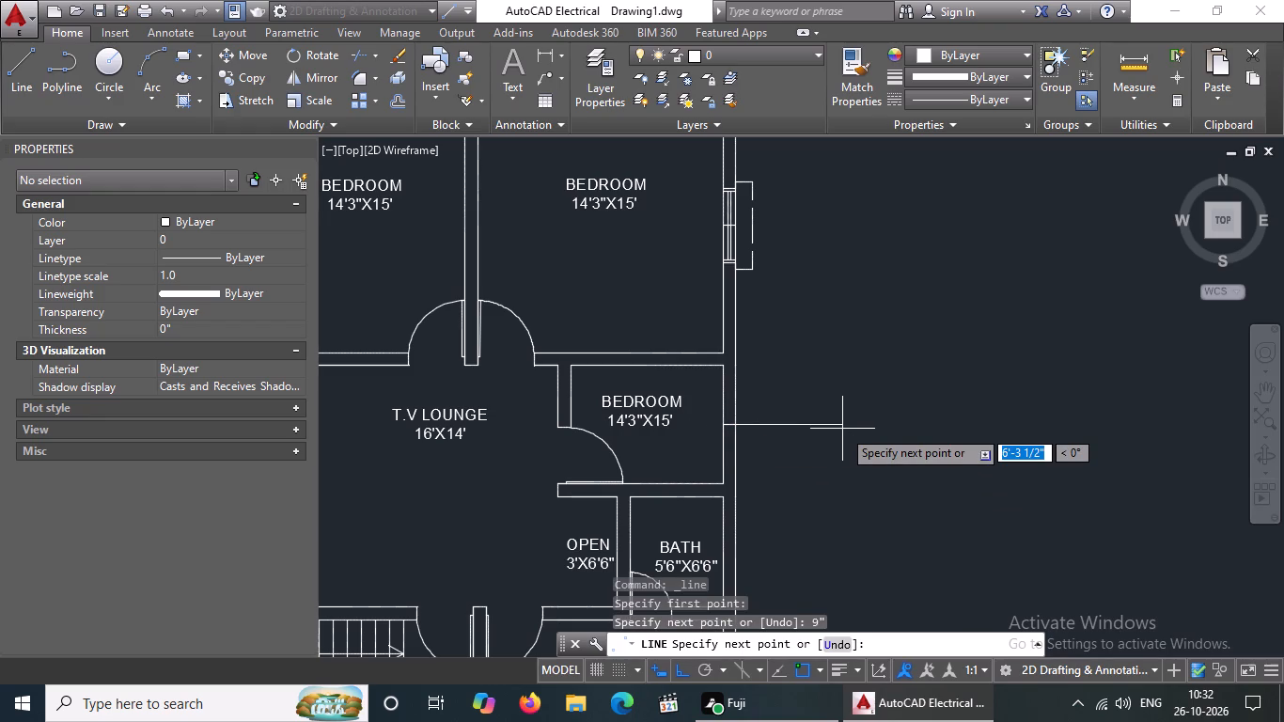
key("Return")
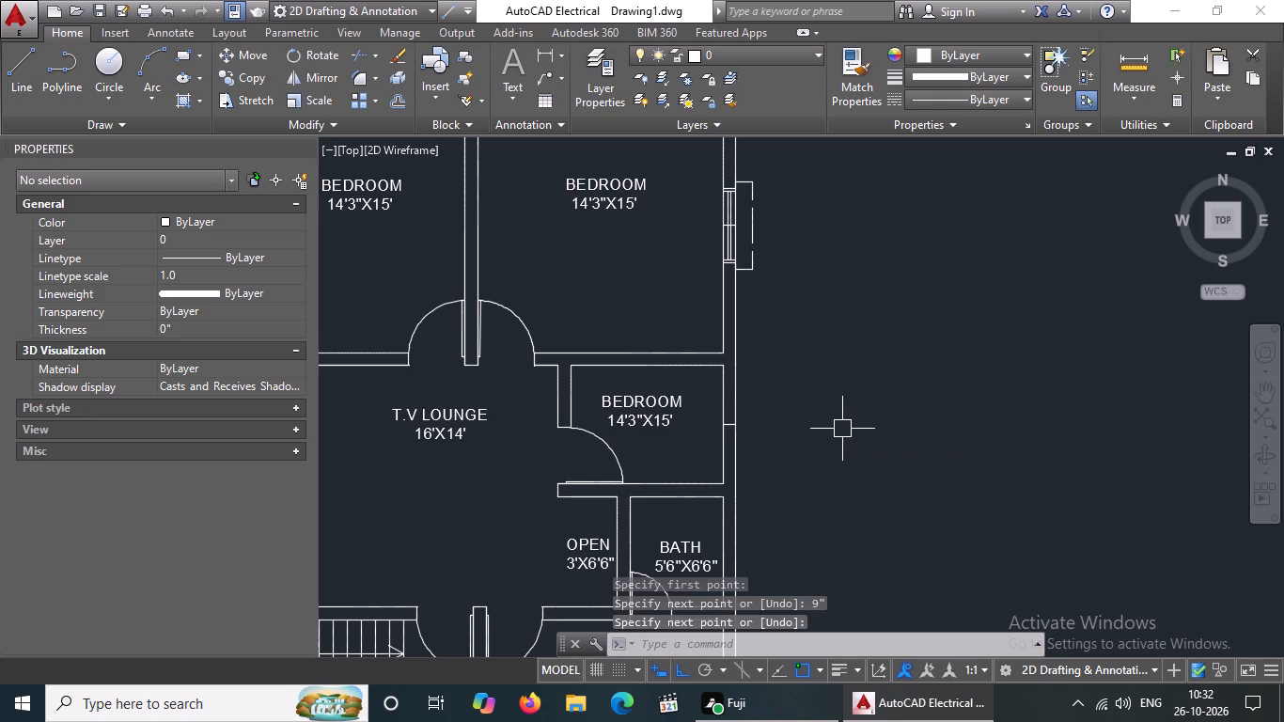
Offset the 9" line across the small eastern BEDROOM's outer wall by 2' to the north and to the south.
key("Escape")
key("o")
key("Return")
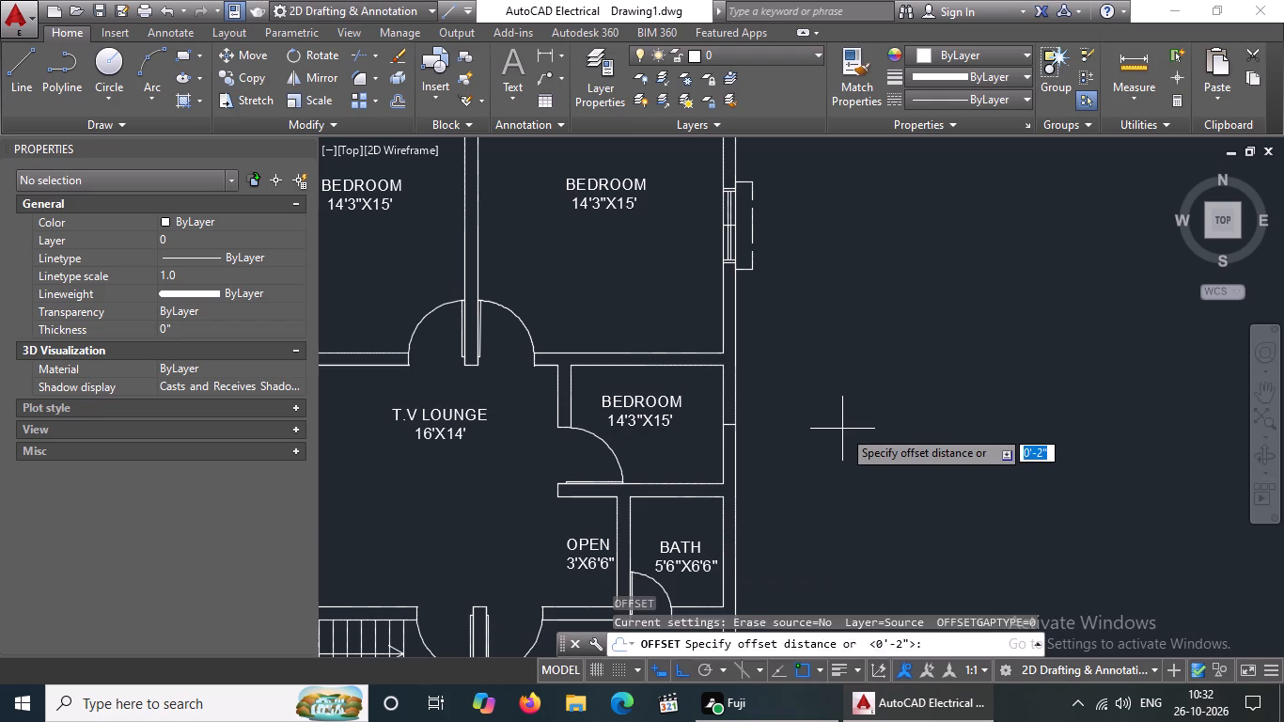
key("2")
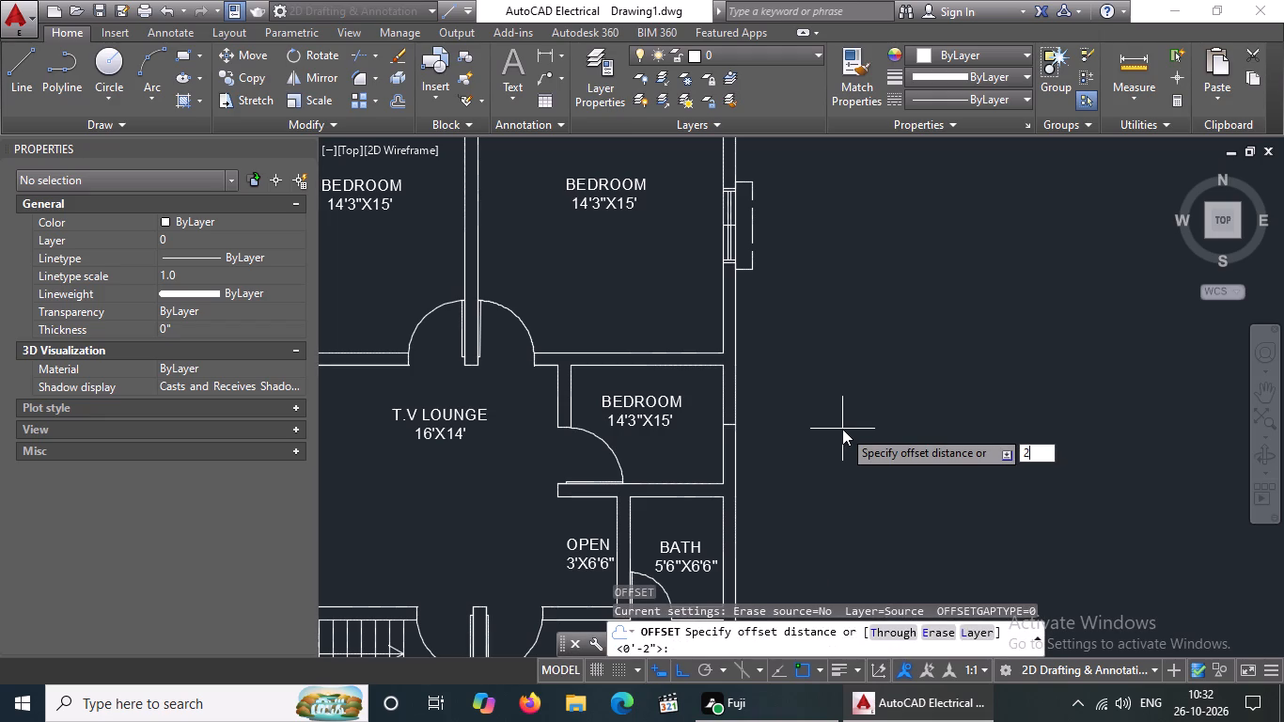
key("apostrophe")
key("Return")
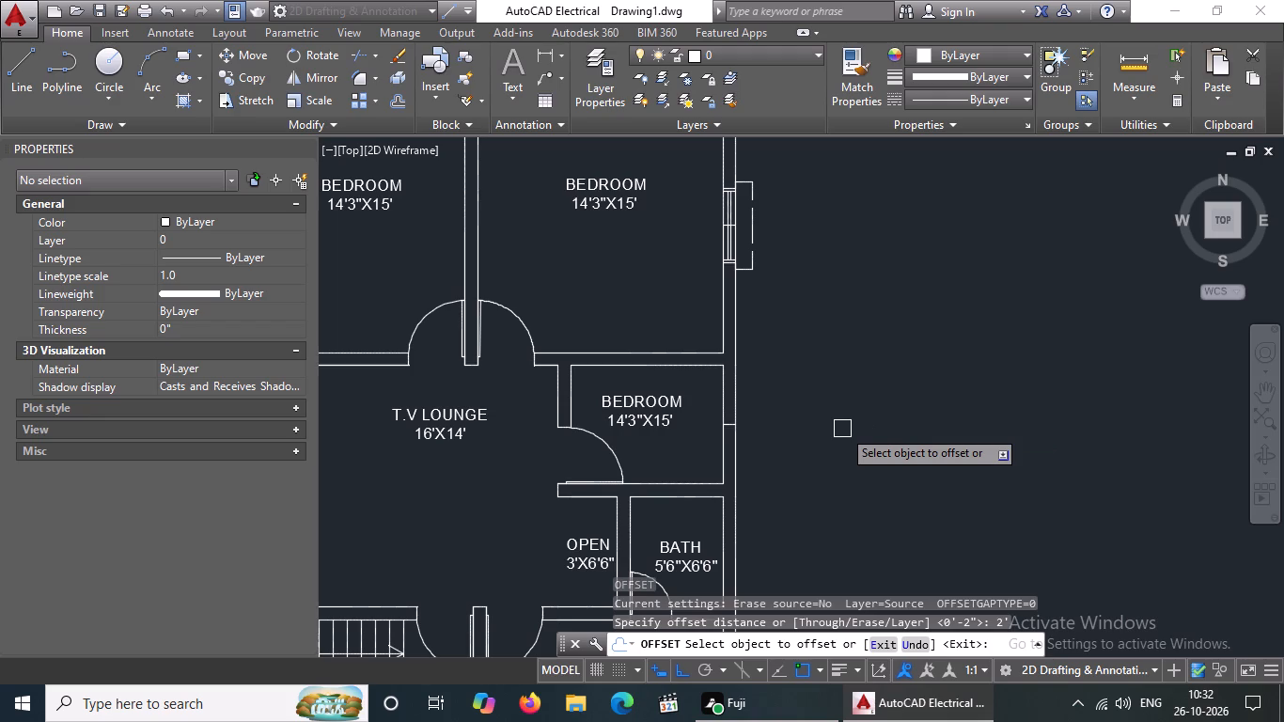
scroll(736, 416, "up", 3)
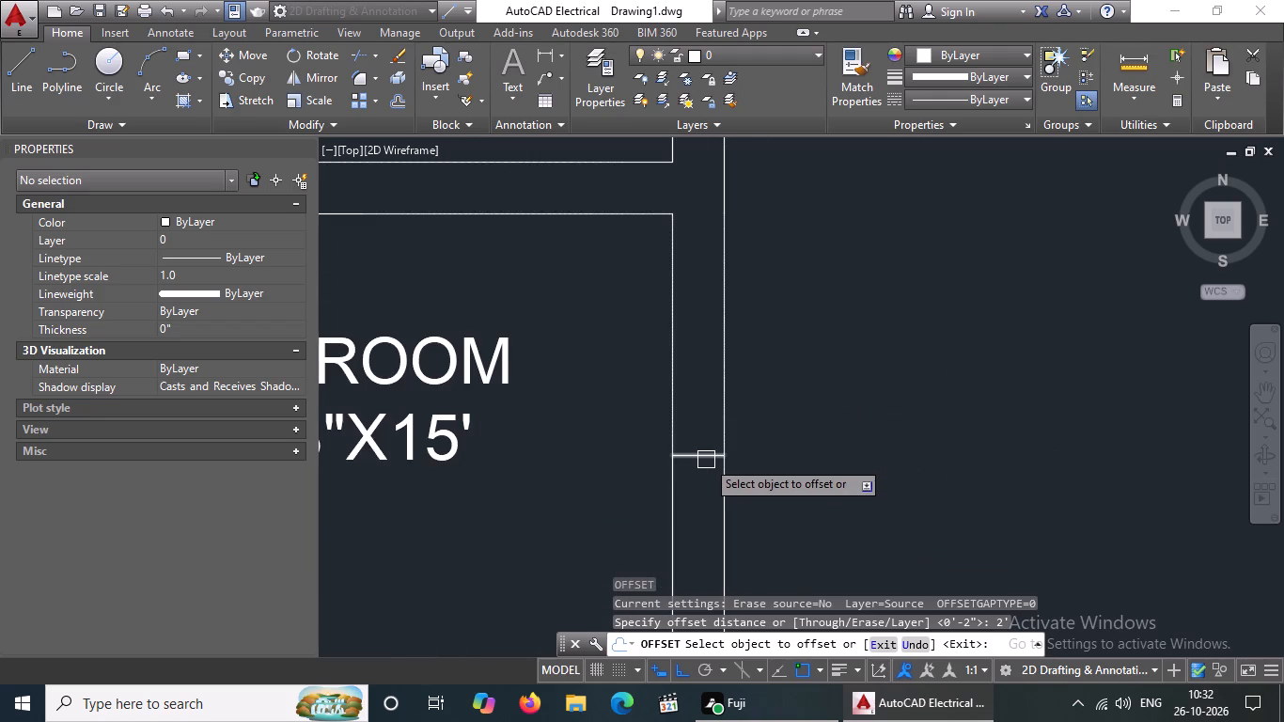
left_click(705, 461)
left_click(690, 380)
left_click_drag(706, 455, 703, 467)
left_click(697, 534)
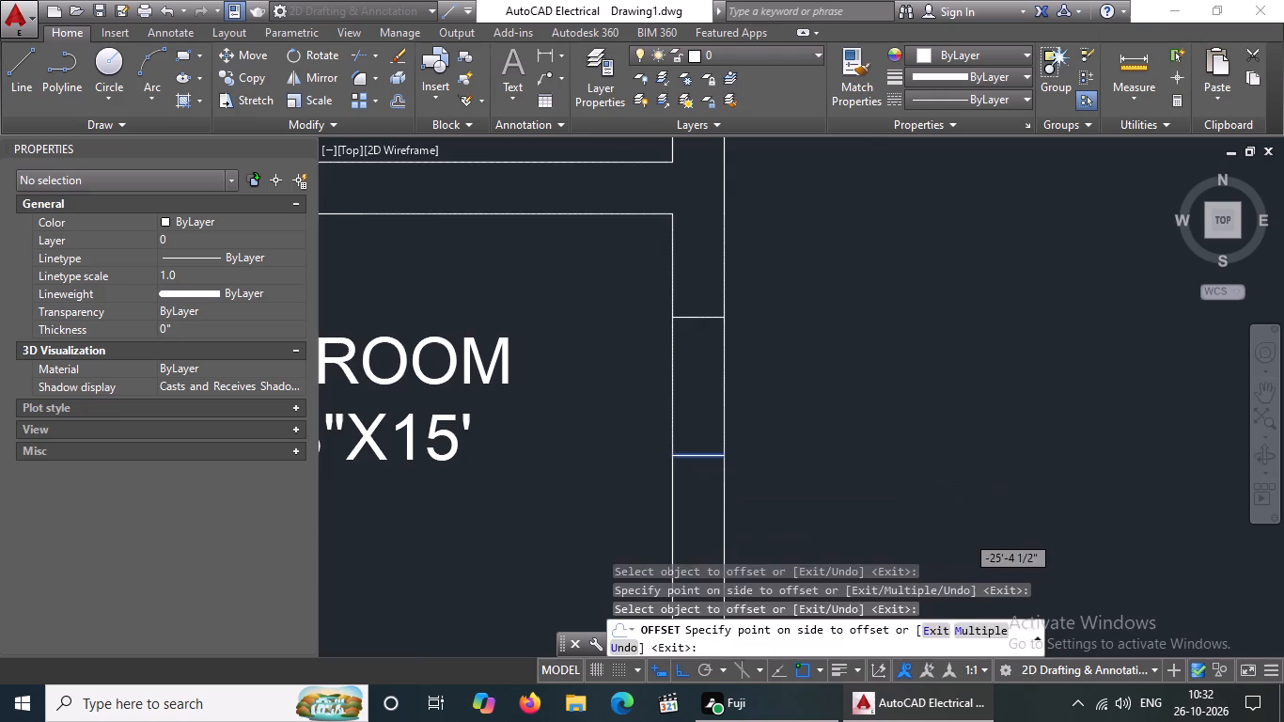
scroll(713, 494, "down", 4)
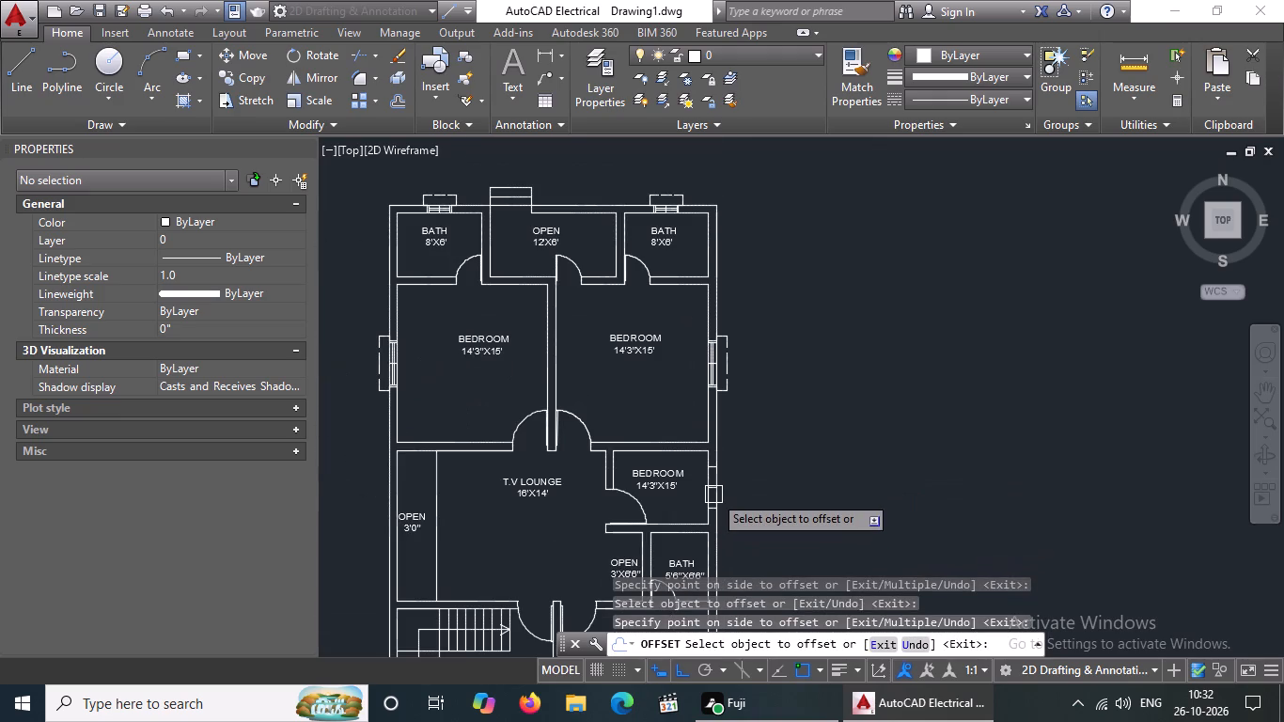
key("Escape")
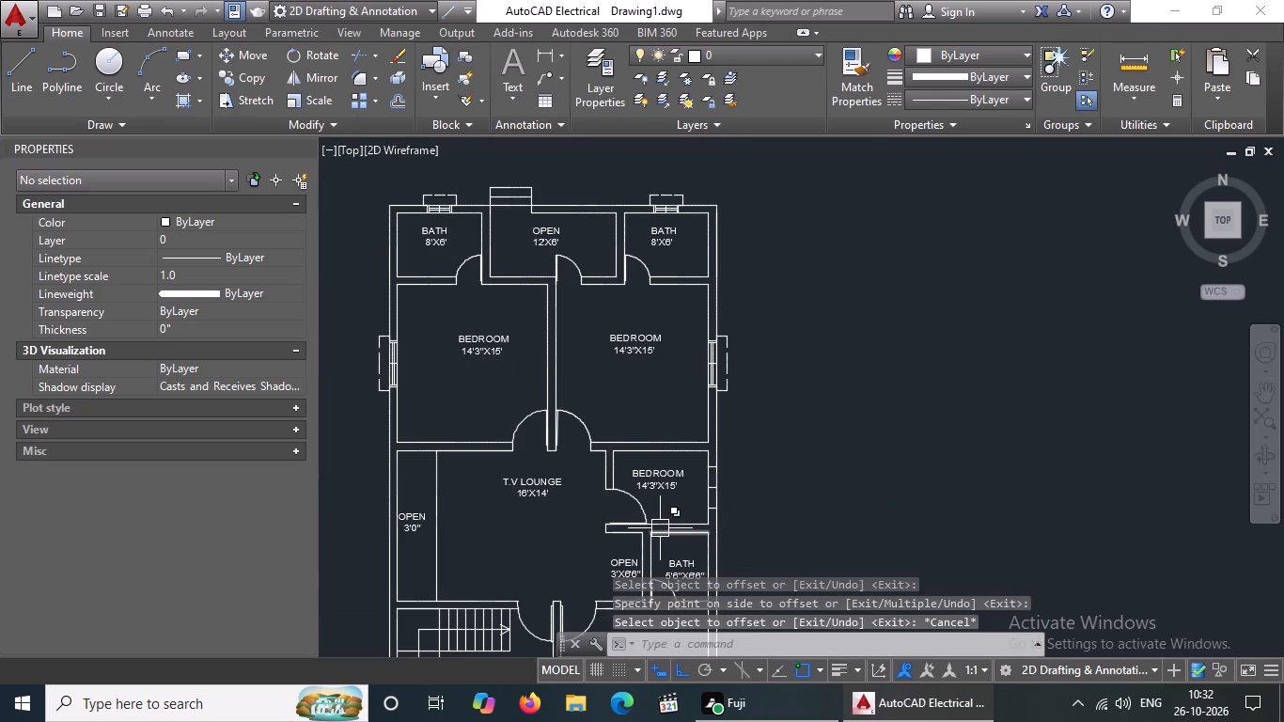
key("Escape")
scroll(713, 510, "up", 2)
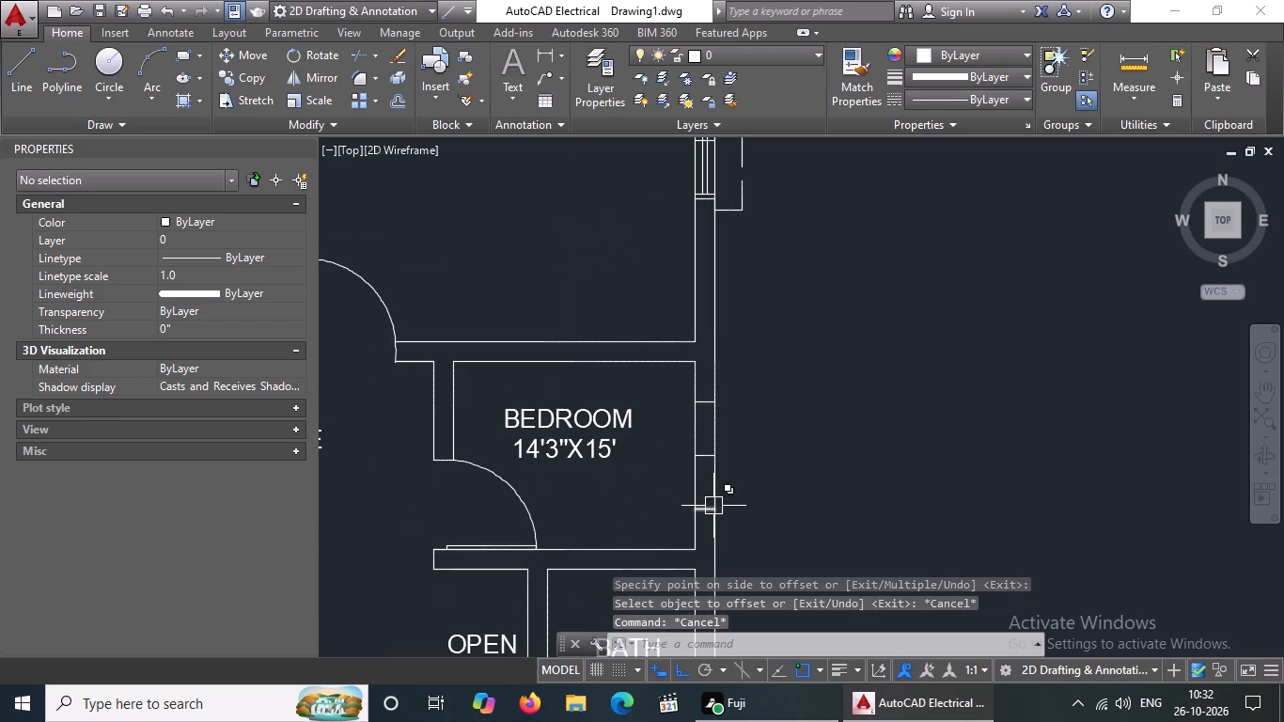
Draw a line along the small eastern BEDROOM window's centre, from the northern end line's midpoint to the southern end line.
key("l")
key("Return")
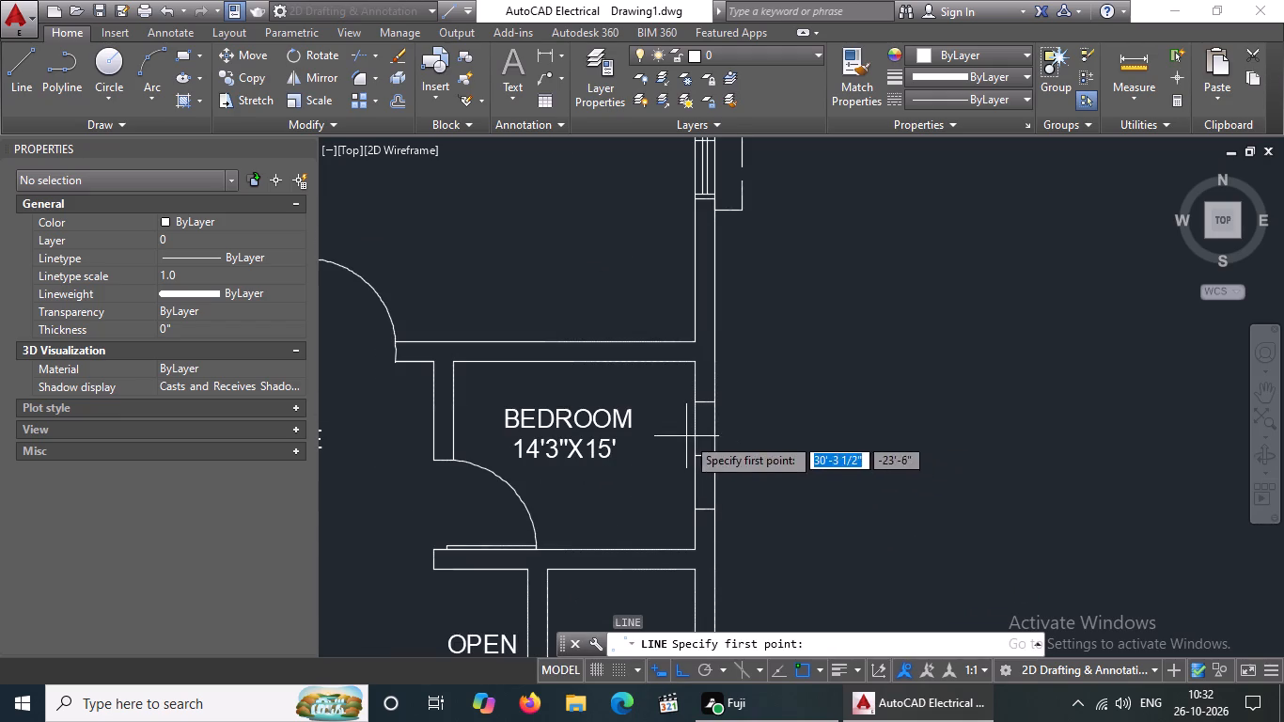
scroll(686, 432, "up", 3)
left_click(737, 327)
scroll(736, 437, "down", 2)
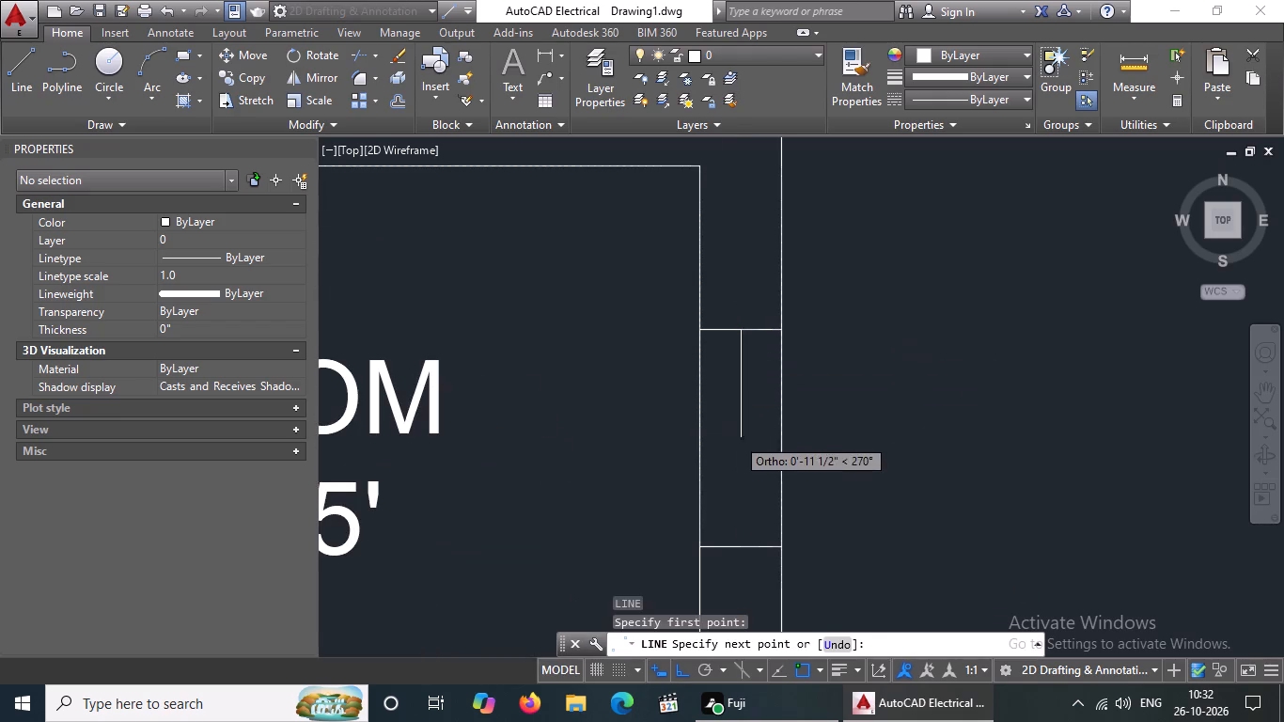
scroll(736, 437, "down", 1)
left_click(740, 568)
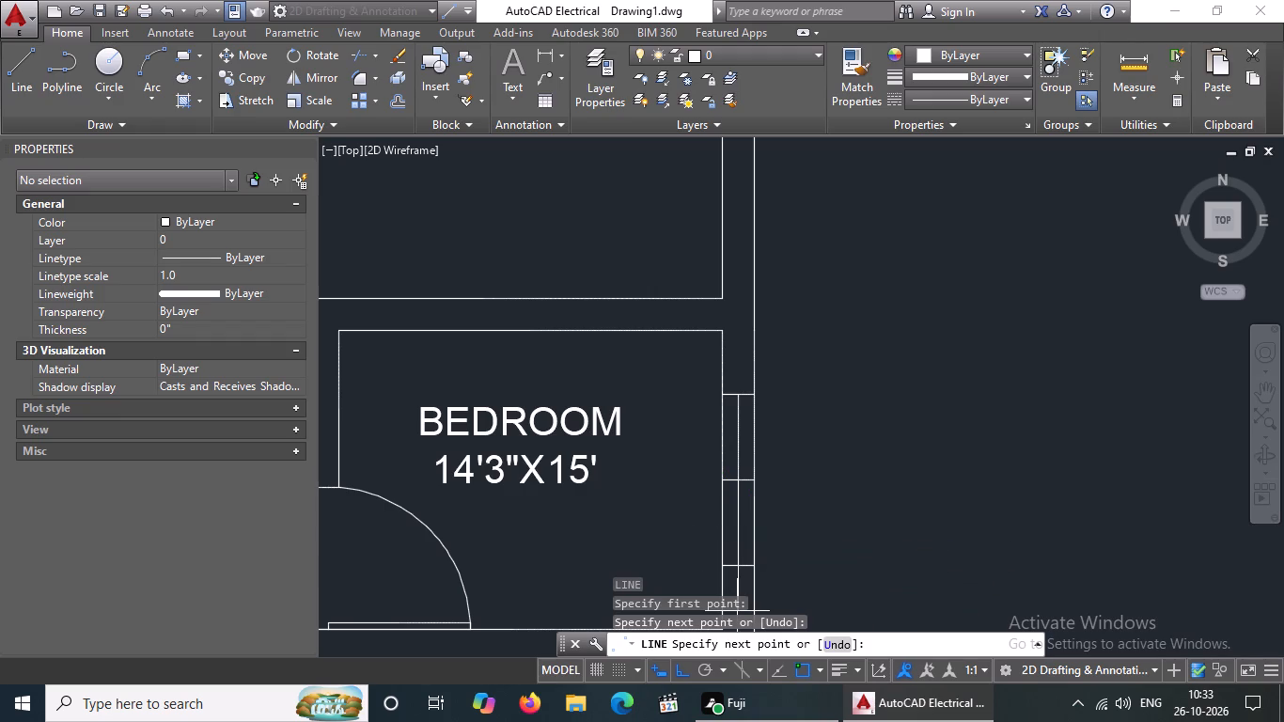
key("Escape")
scroll(794, 491, "down", 4)
scroll(795, 533, "up", 2)
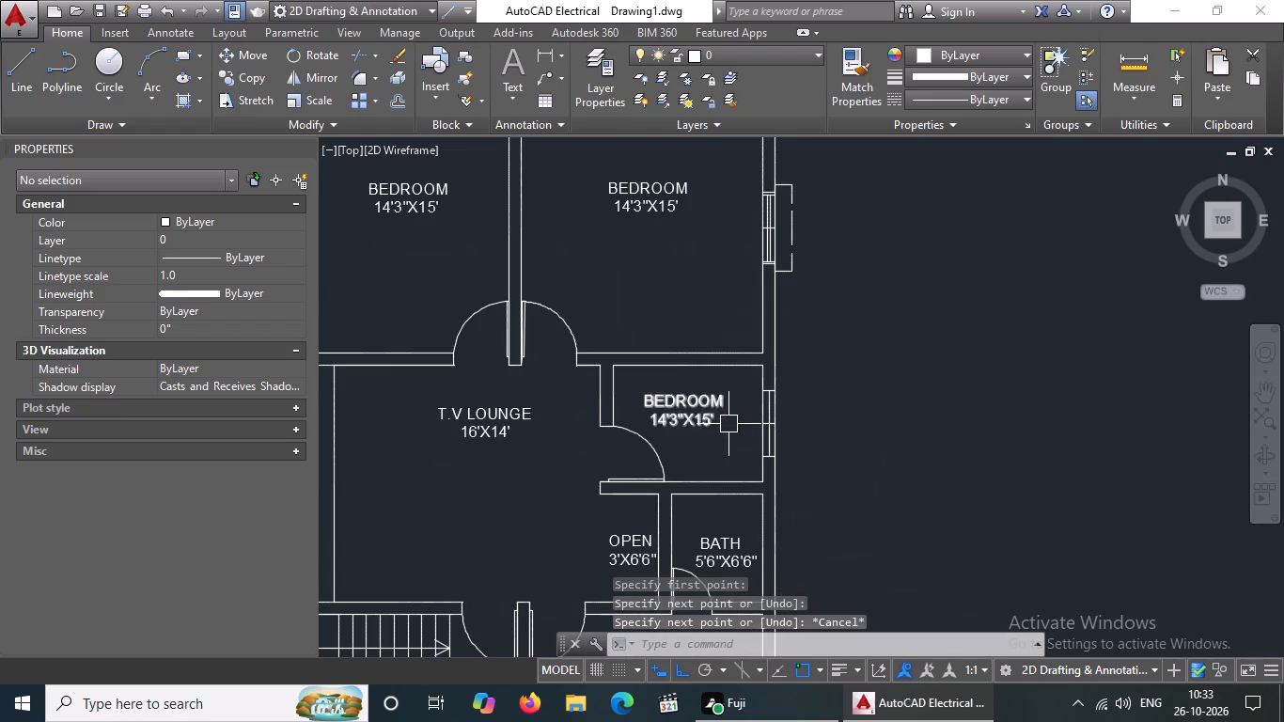
Offset the small eastern BEDROOM window's centre line by 1" to the west and to the east.
key("Escape")
key("o")
key("Return")
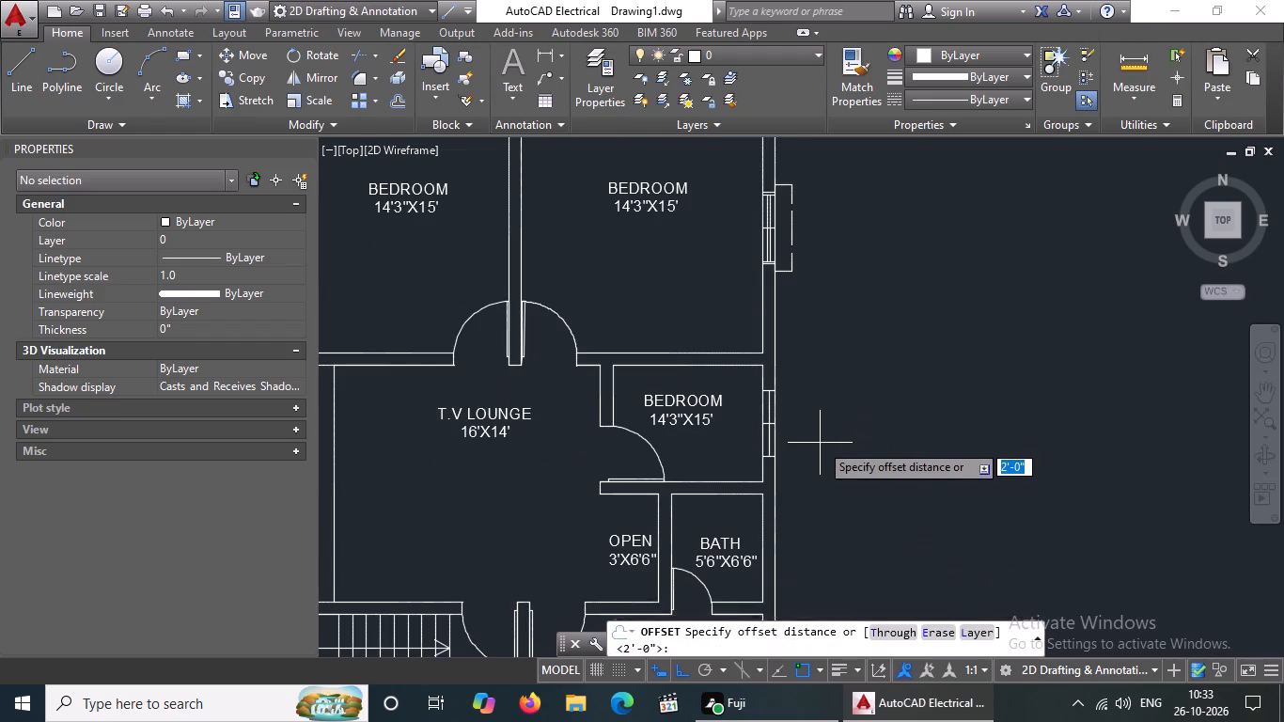
key("1")
key("shift+quotedbl")
key("Return")
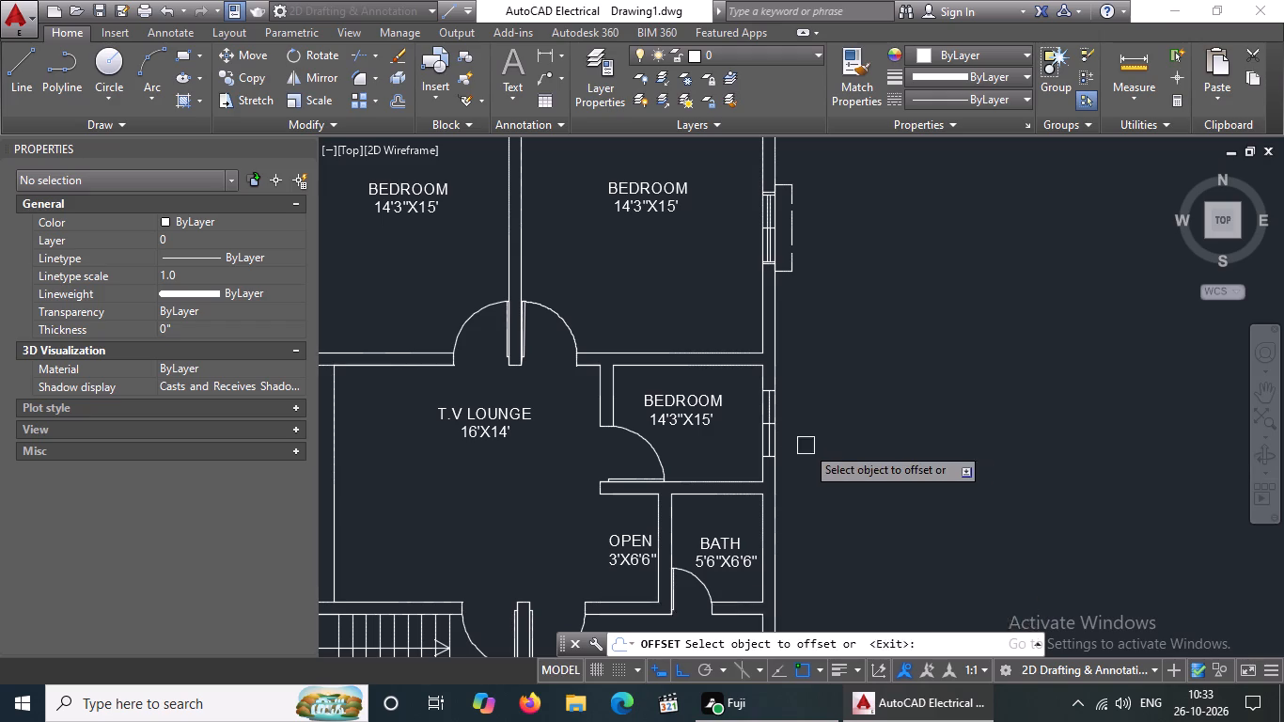
scroll(759, 416, "up", 3)
left_click(761, 405)
left_click(722, 427)
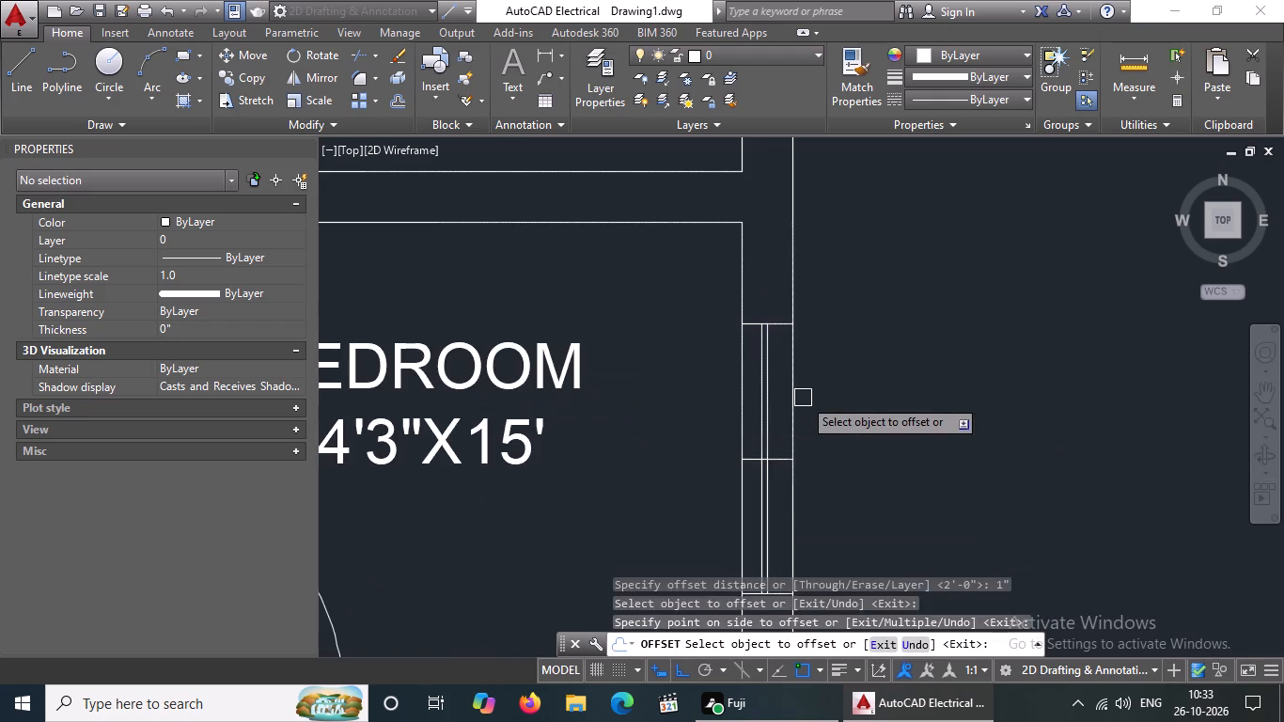
scroll(790, 401, "up", 2)
left_click_drag(732, 410, 779, 402)
left_click(816, 402)
key("Escape")
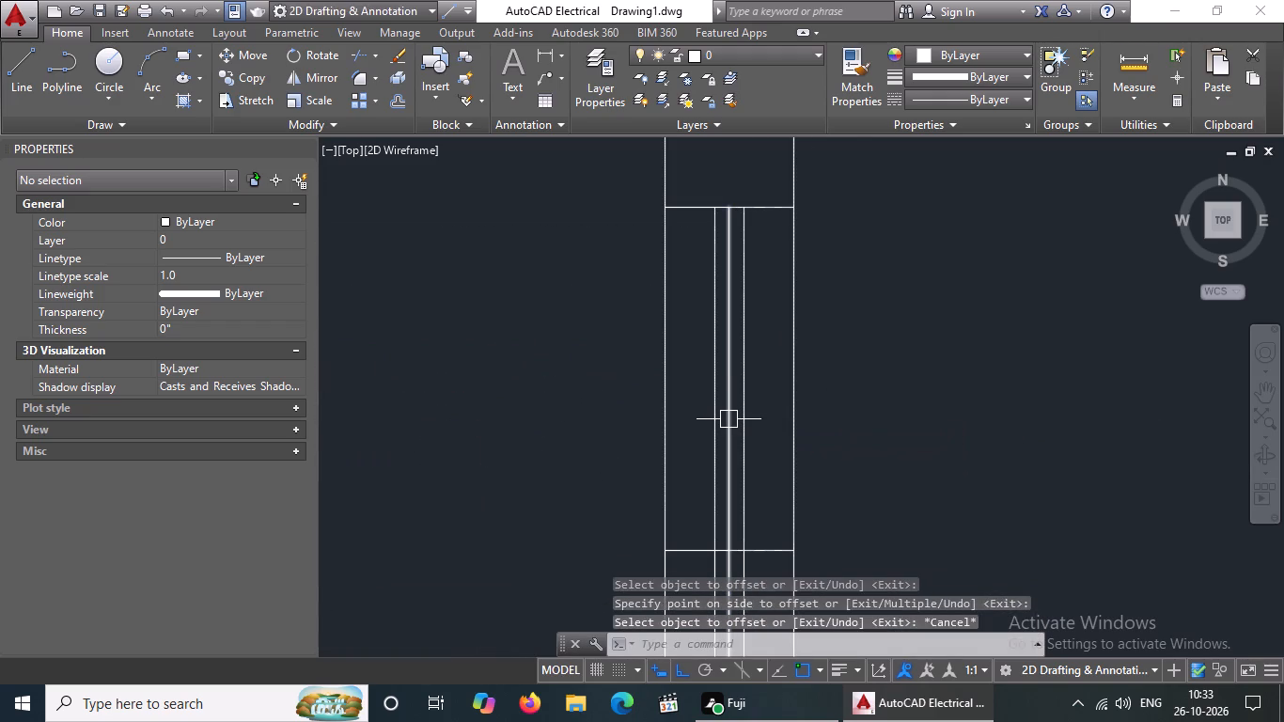
Delete the original centre line between the two offset frame lines of the small eastern BEDROOM window.
left_click(729, 411)
key("Delete")
scroll(730, 411, "down", 4)
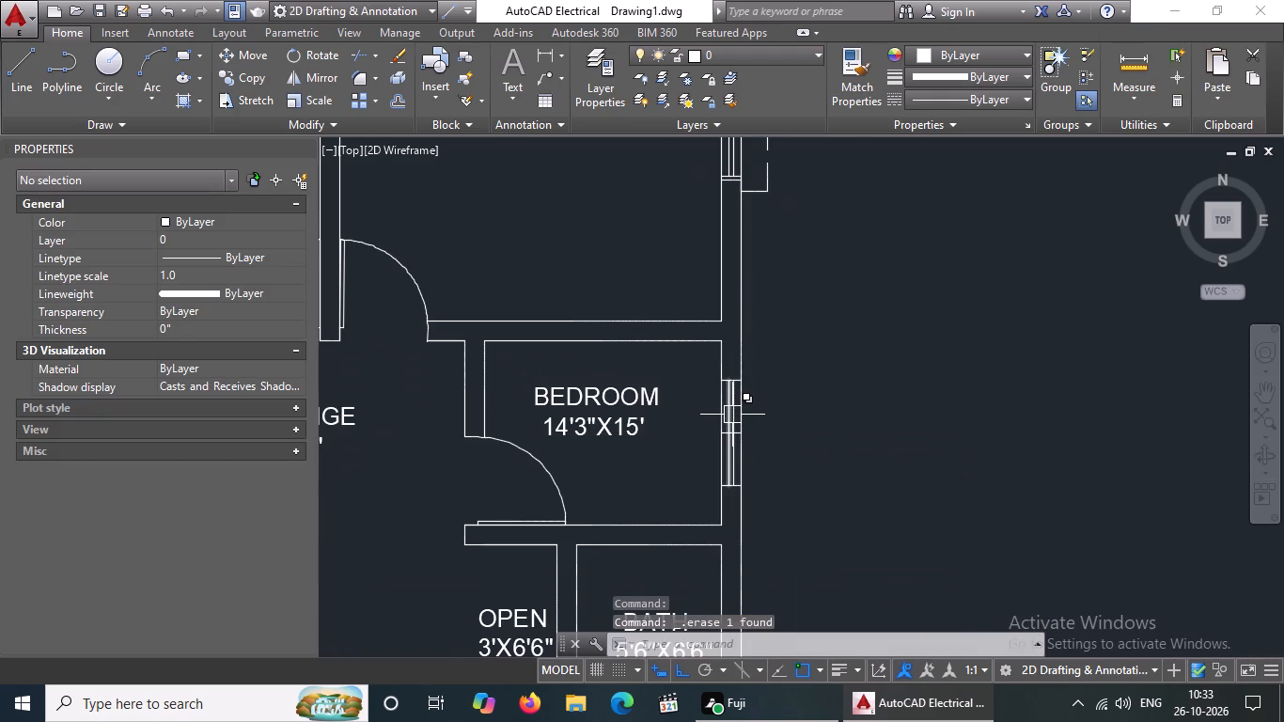
Offset the small eastern BEDROOM window's northern and southern end lines outward by 2".
key("Escape")
key("o")
key("Return")
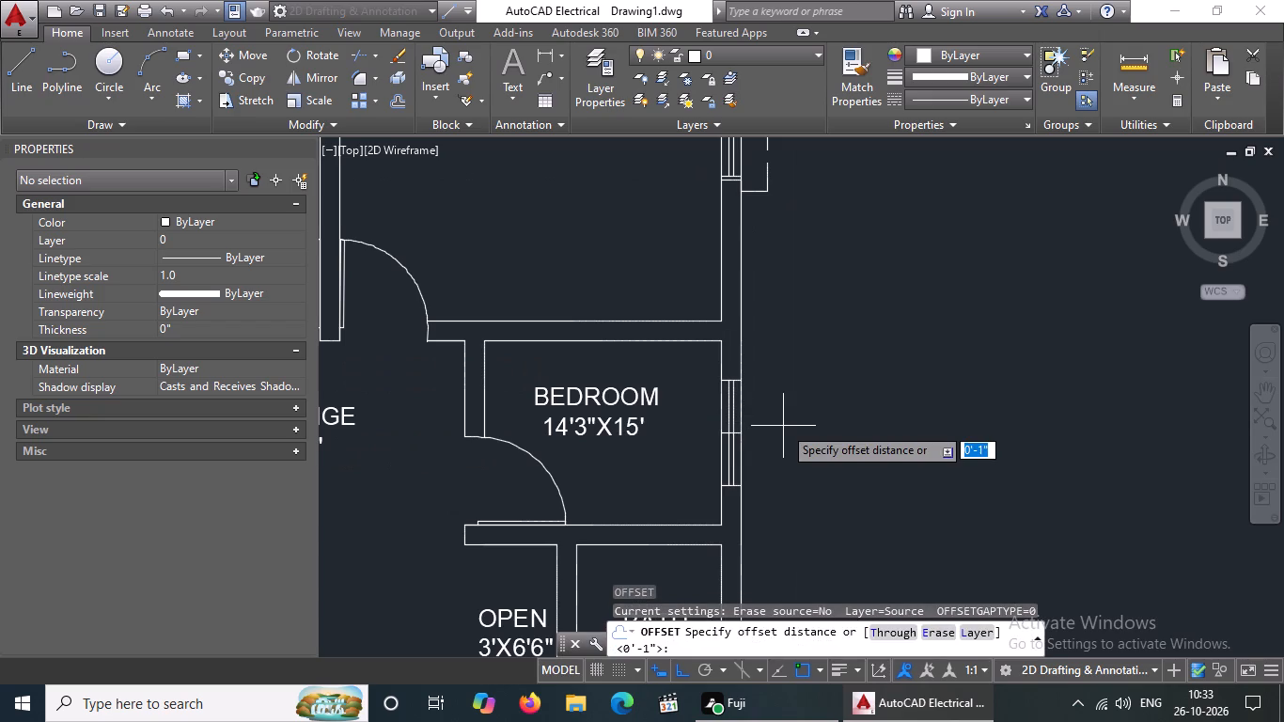
key("2")
key("shift+quotedbl")
key("Return")
scroll(729, 383, "up", 3)
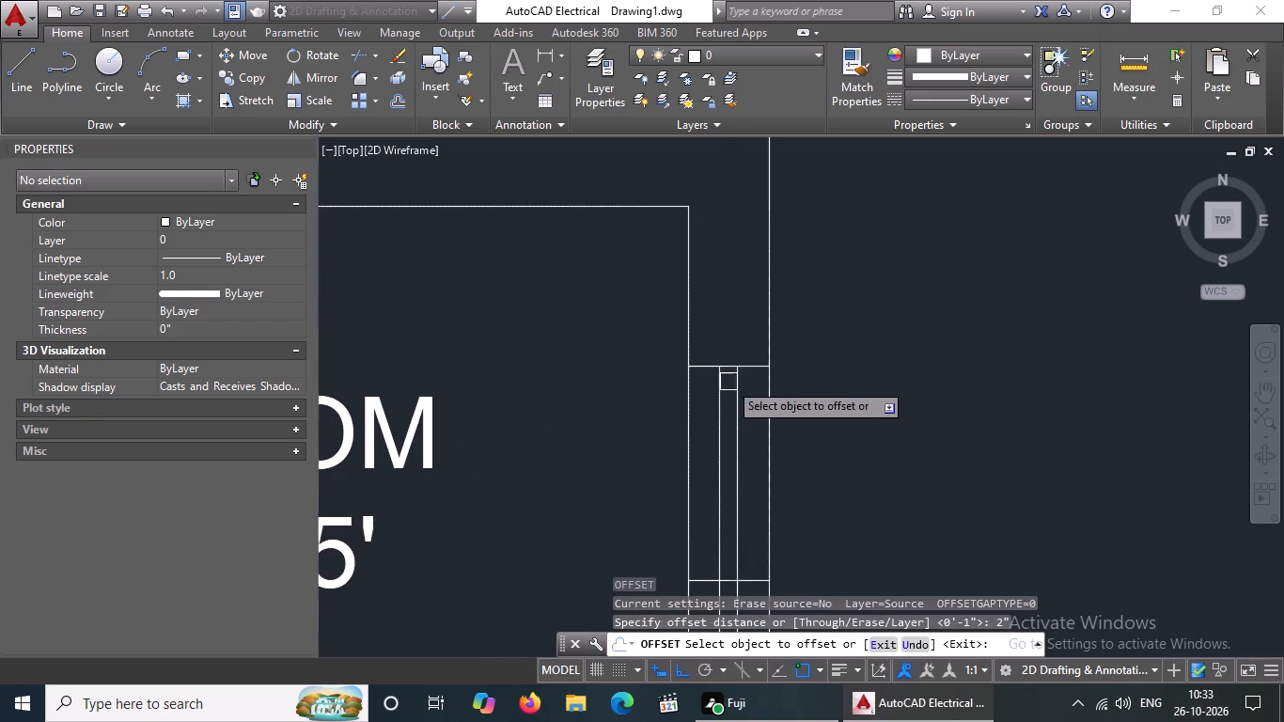
left_click_drag(702, 361, 714, 305)
left_click_drag(721, 273, 720, 285)
scroll(728, 279, "down", 3)
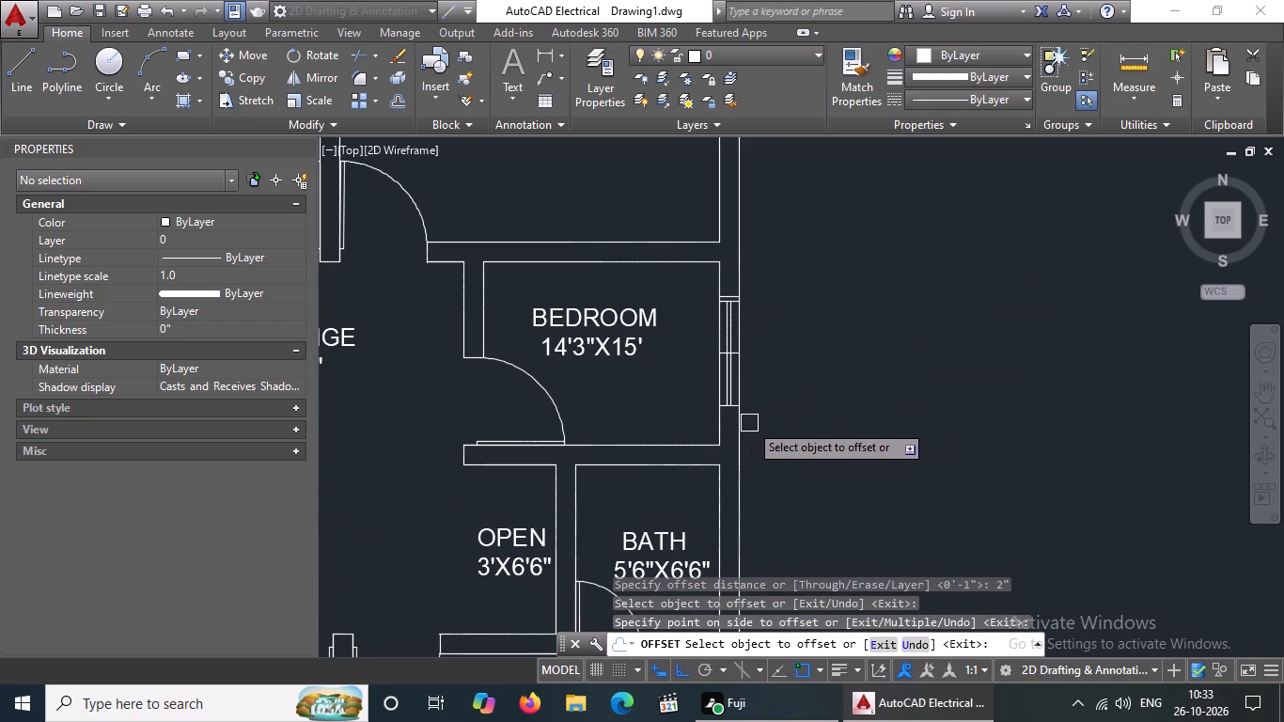
scroll(734, 416, "up", 3)
left_click_drag(732, 377, 722, 404)
left_click(706, 433)
scroll(716, 422, "down", 3)
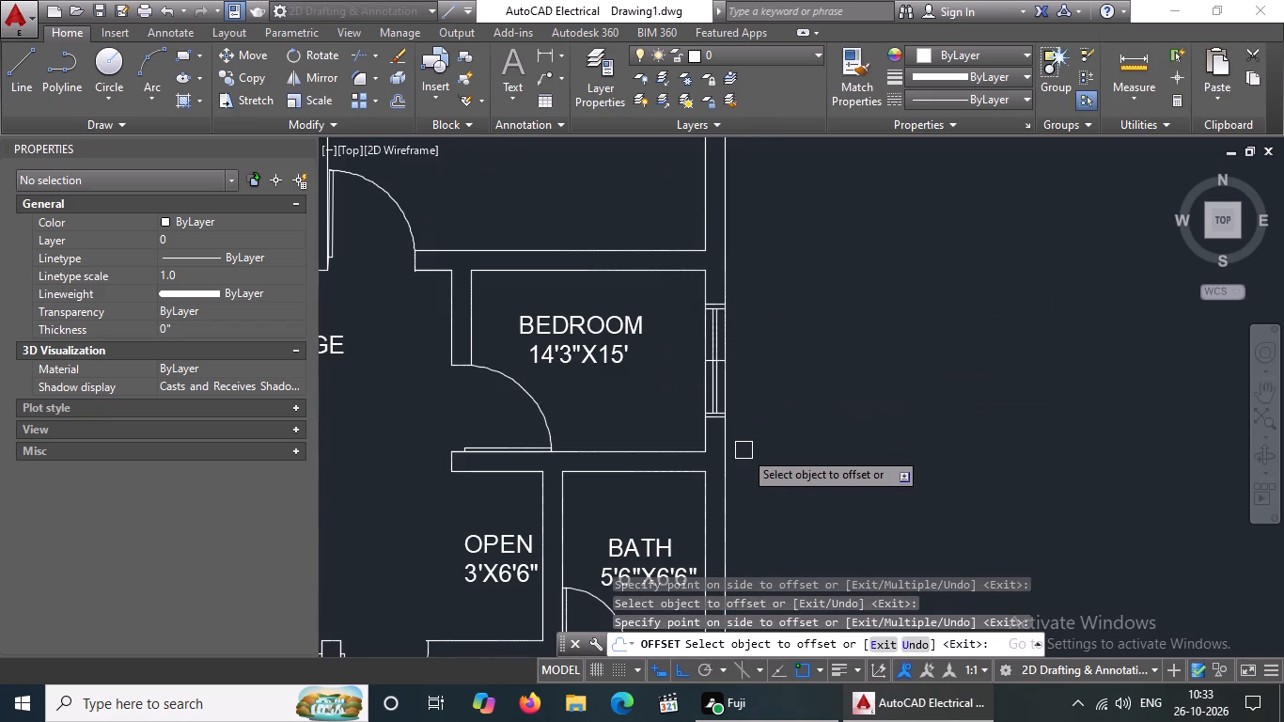
key("Escape")
From the window's northernmost outer corner, draw a 5" line north along the outer wall face and a 1' line east.
key("l")
key("Return")
scroll(722, 262, "up", 1)
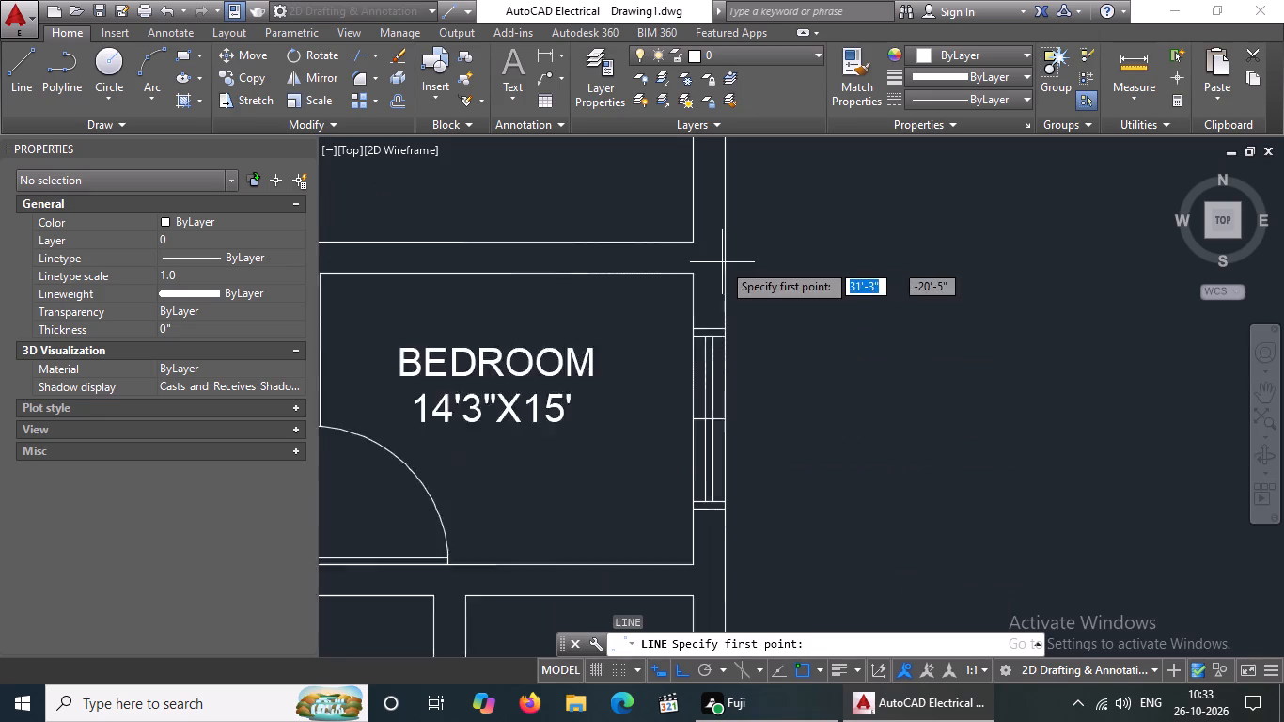
scroll(722, 262, "up", 1)
left_click(725, 369)
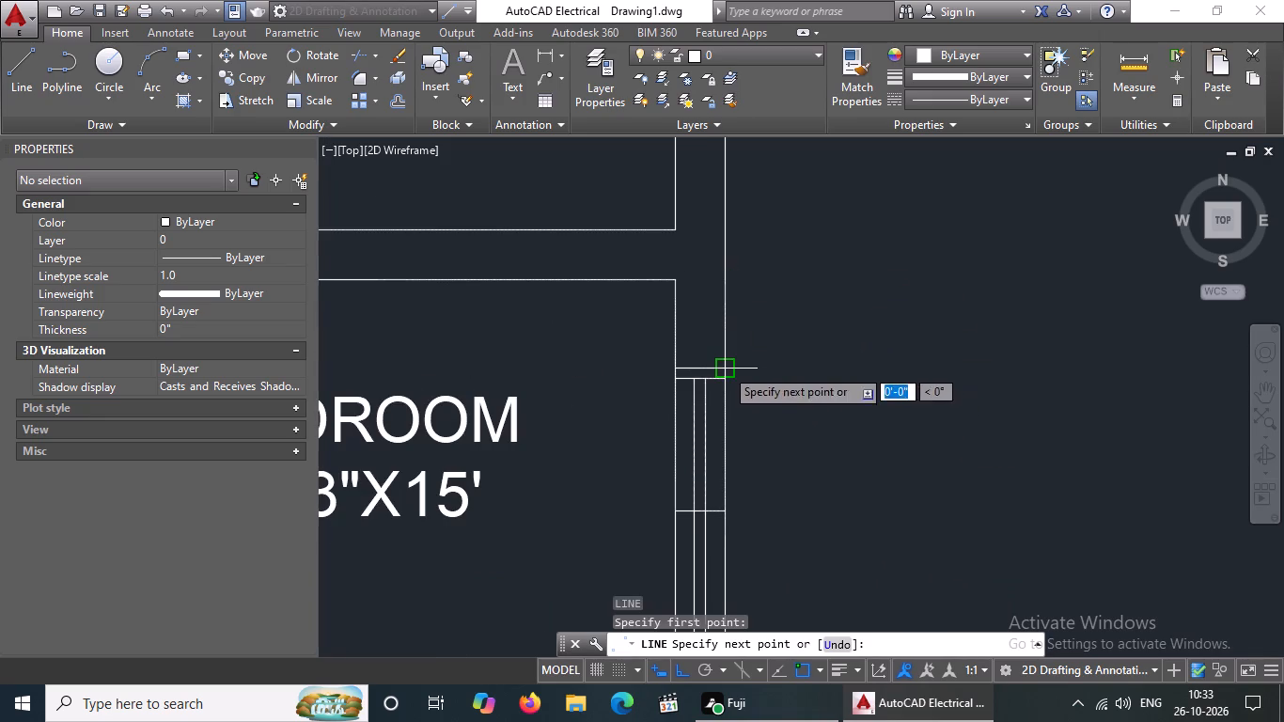
key("5")
key("shift+quotedbl")
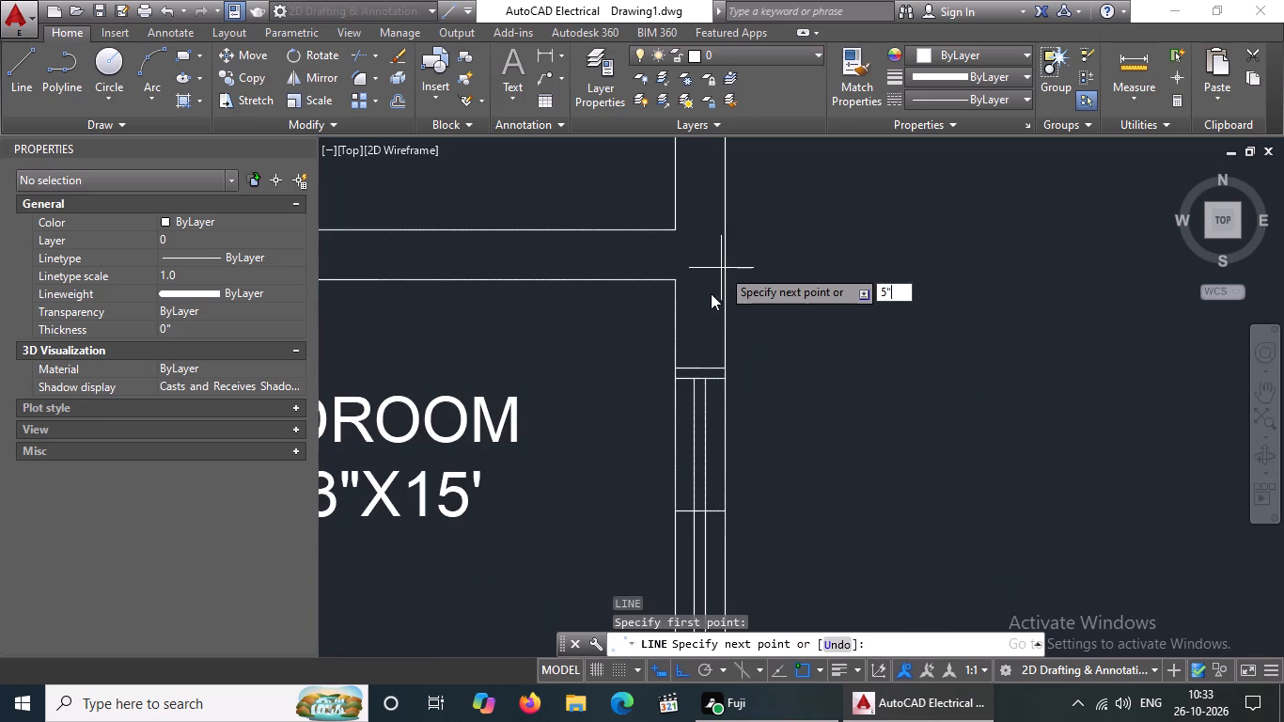
key("Return")
key("1")
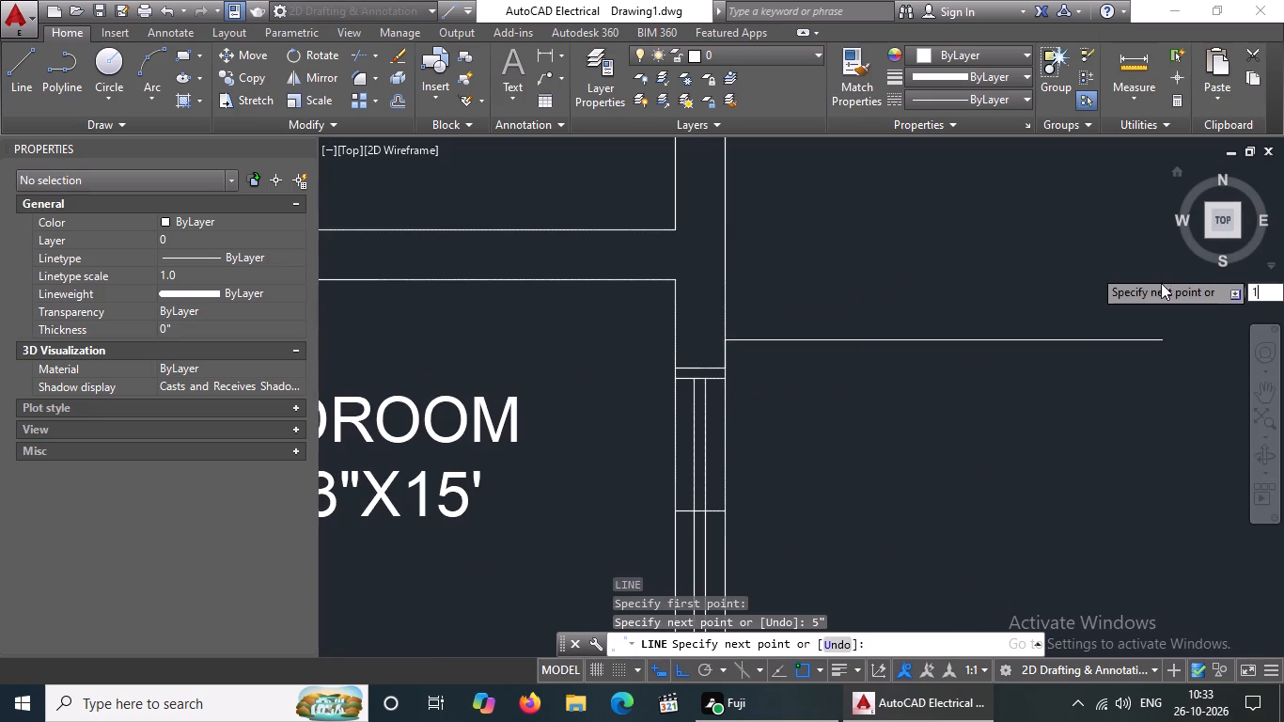
key("apostrophe")
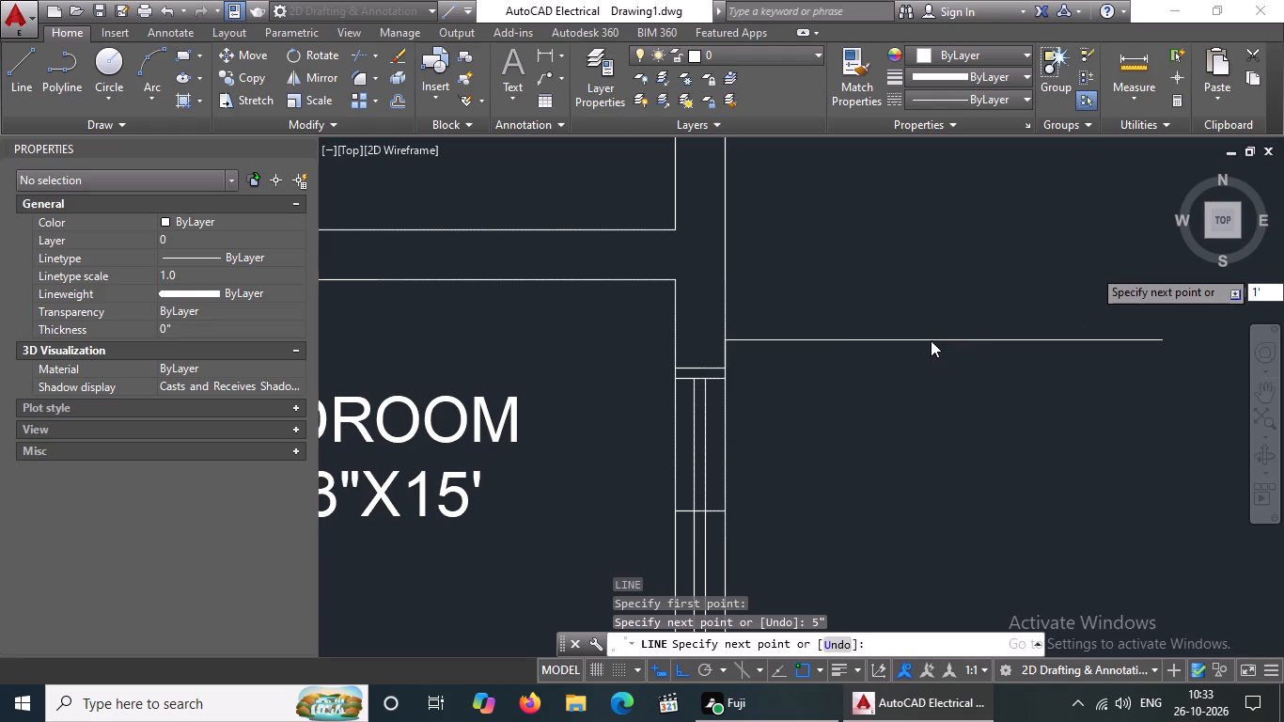
key("Return")
key("Return")
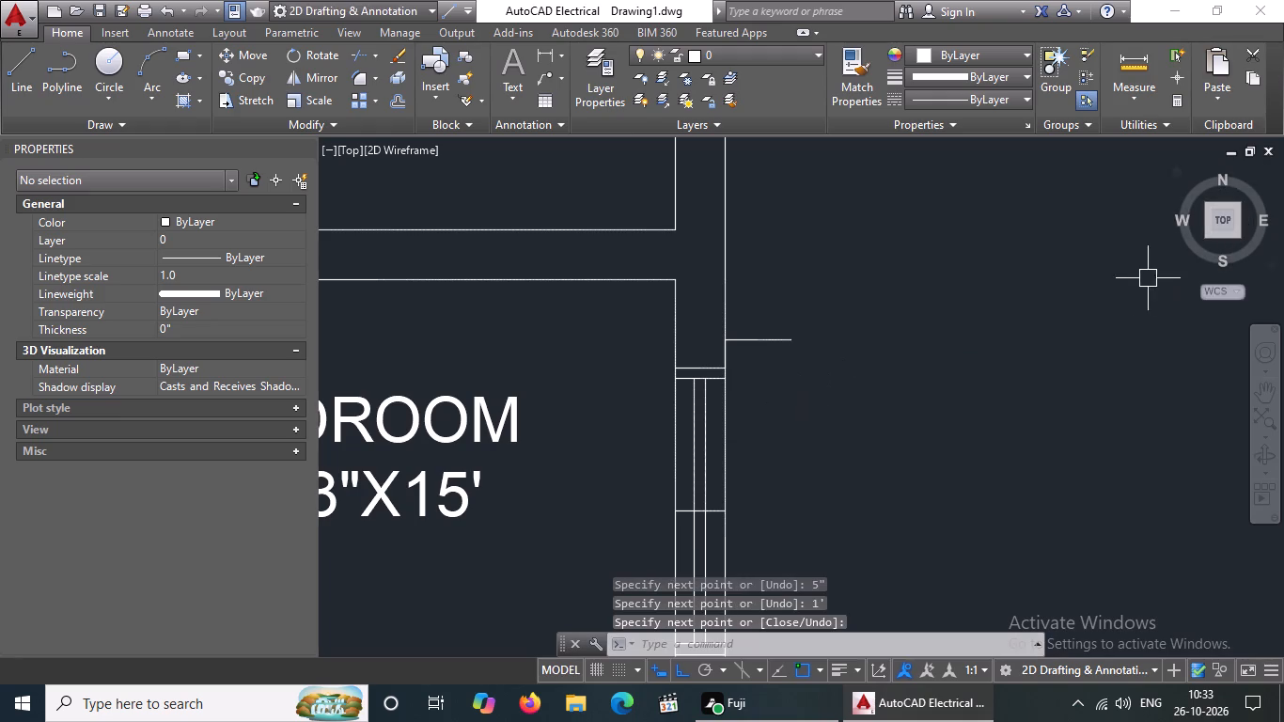
From the window's southernmost outer corner, draw lines 5" south and 1' east, and close the projection up to the northern line's end.
scroll(836, 344, "down", 3)
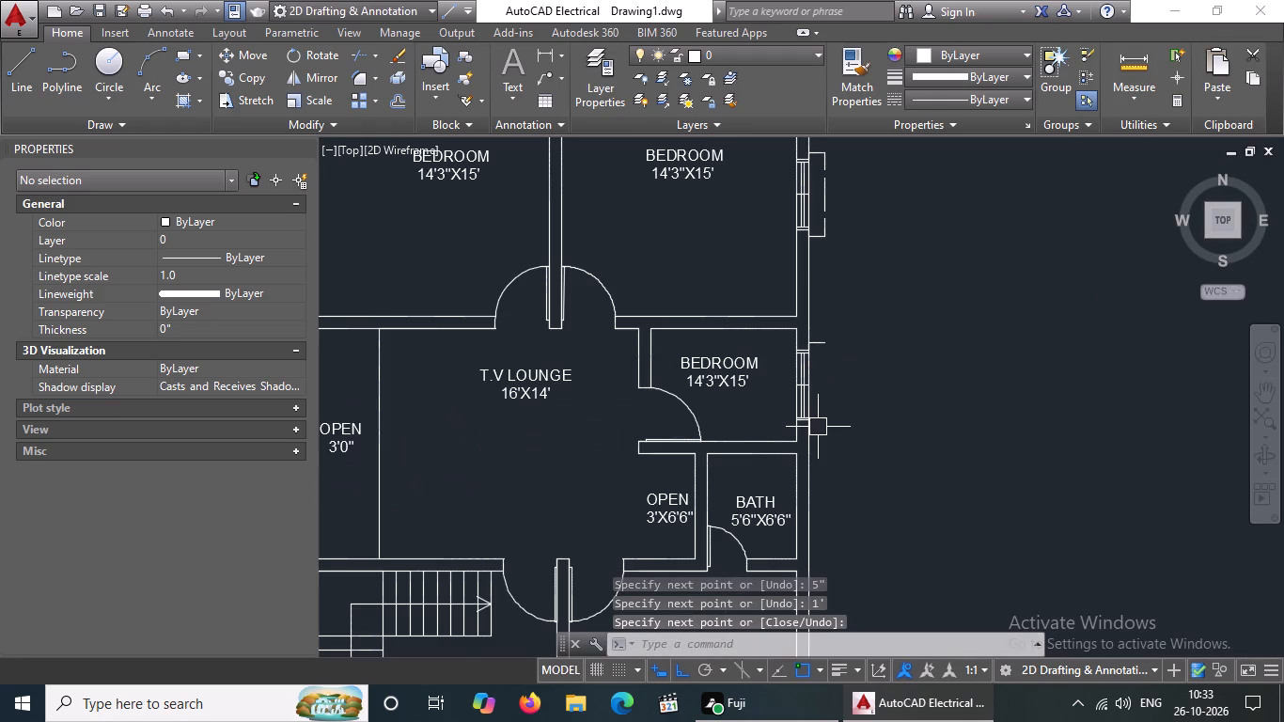
key("l")
key("Return")
scroll(817, 418, "up", 3)
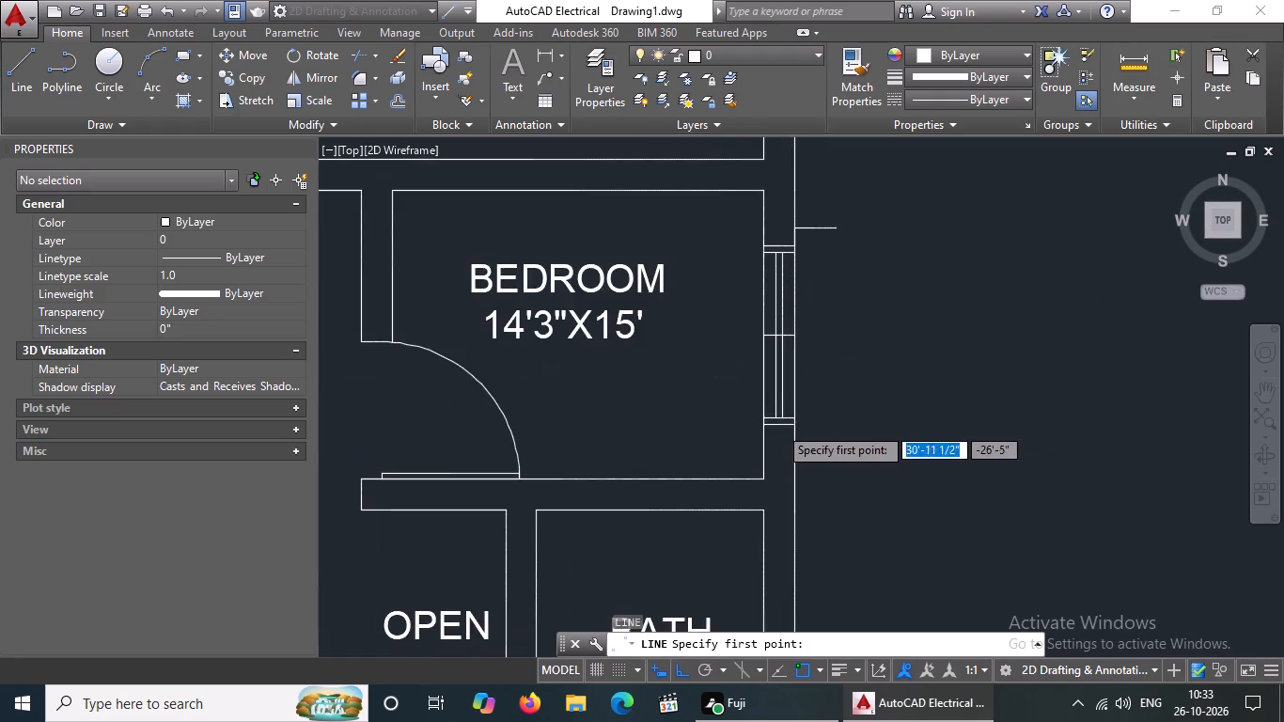
scroll(778, 426, "up", 2)
left_click(830, 427)
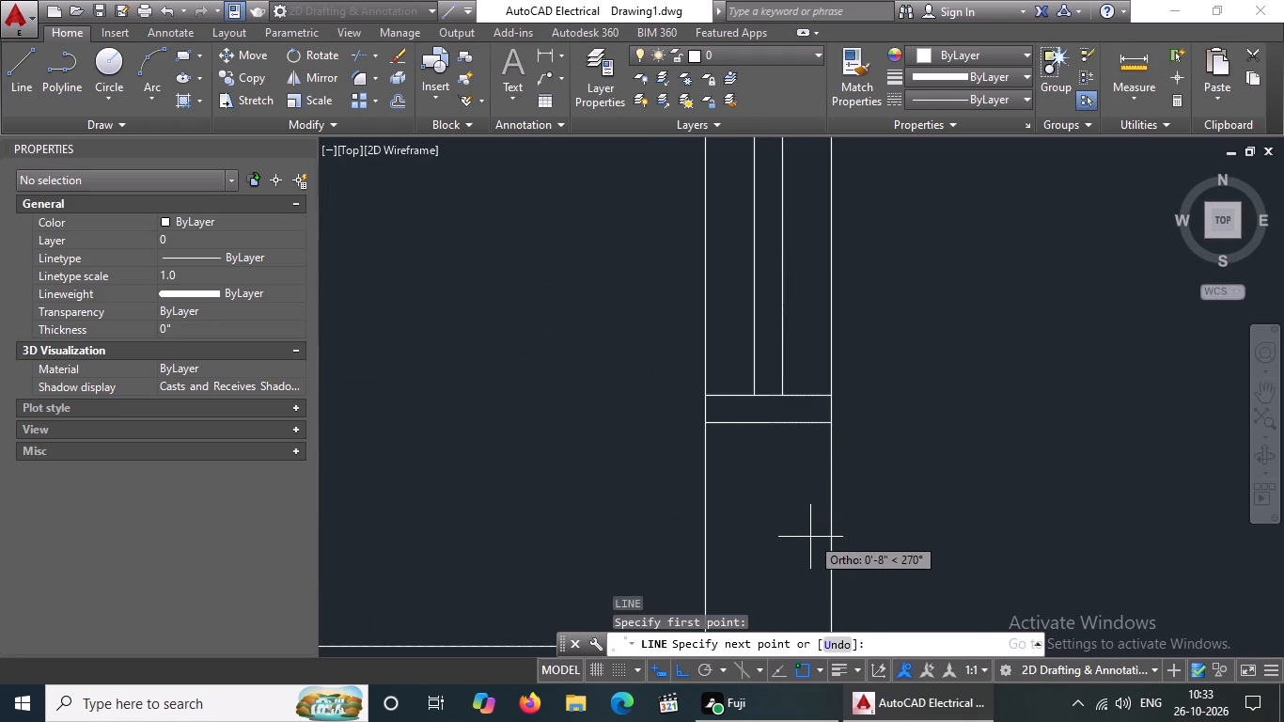
type("5\"")
key("Return")
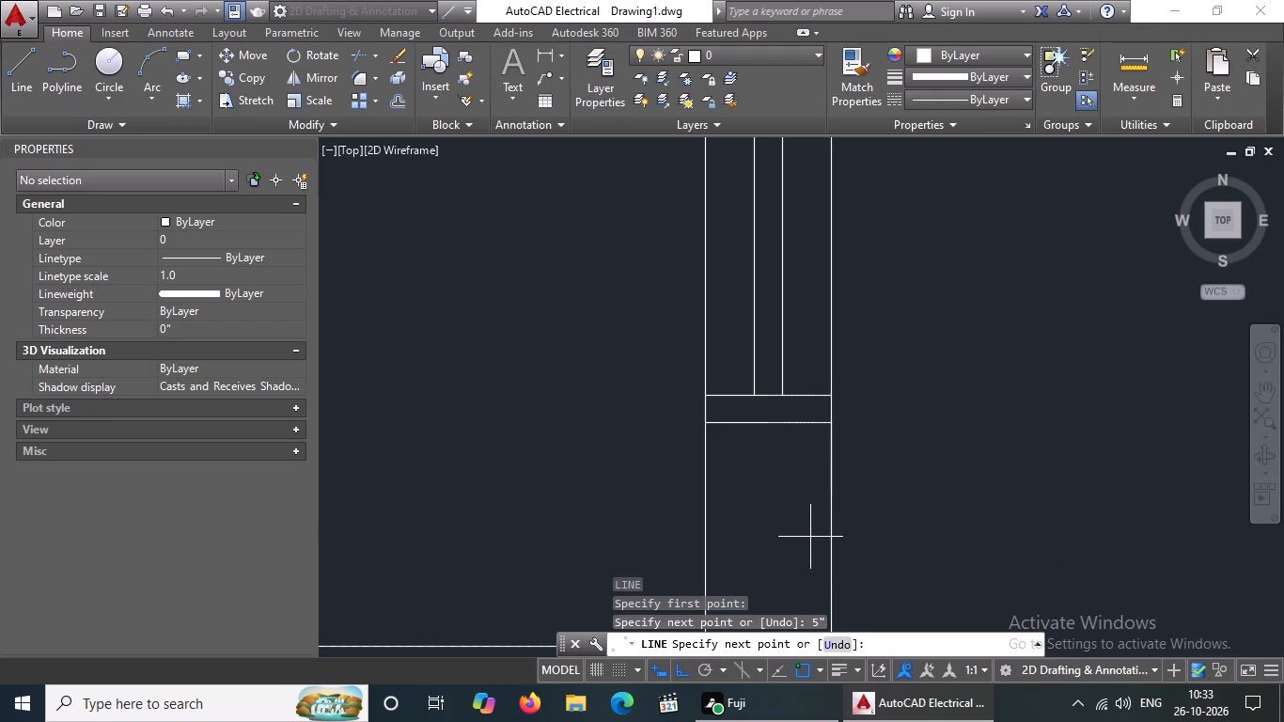
scroll(964, 463, "down", 3)
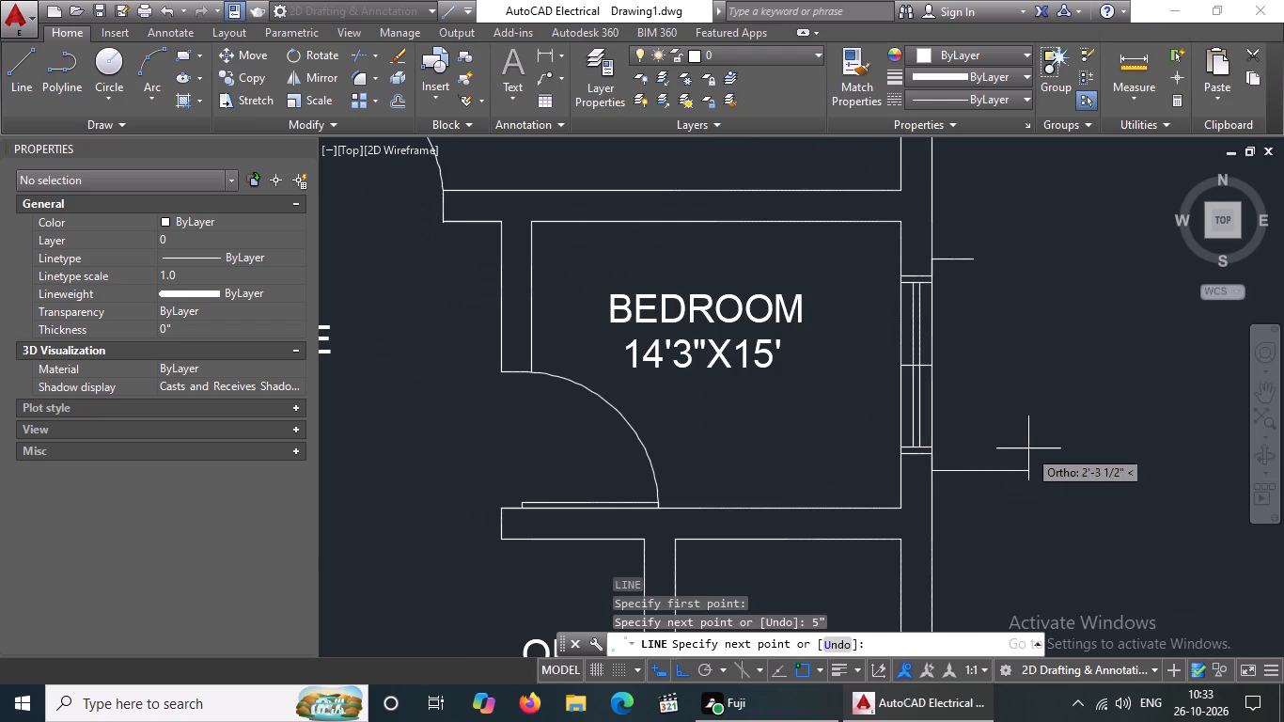
type("1'")
key("Return")
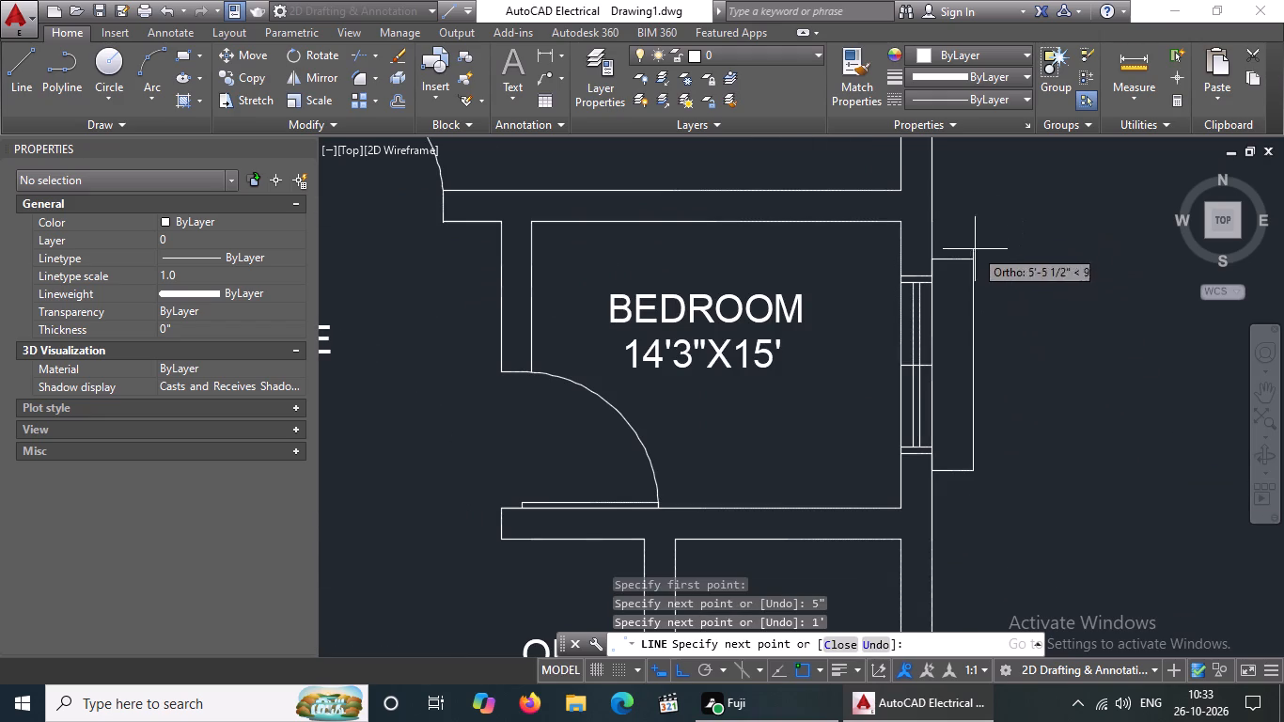
left_click(968, 255)
scroll(955, 327, "down", 4)
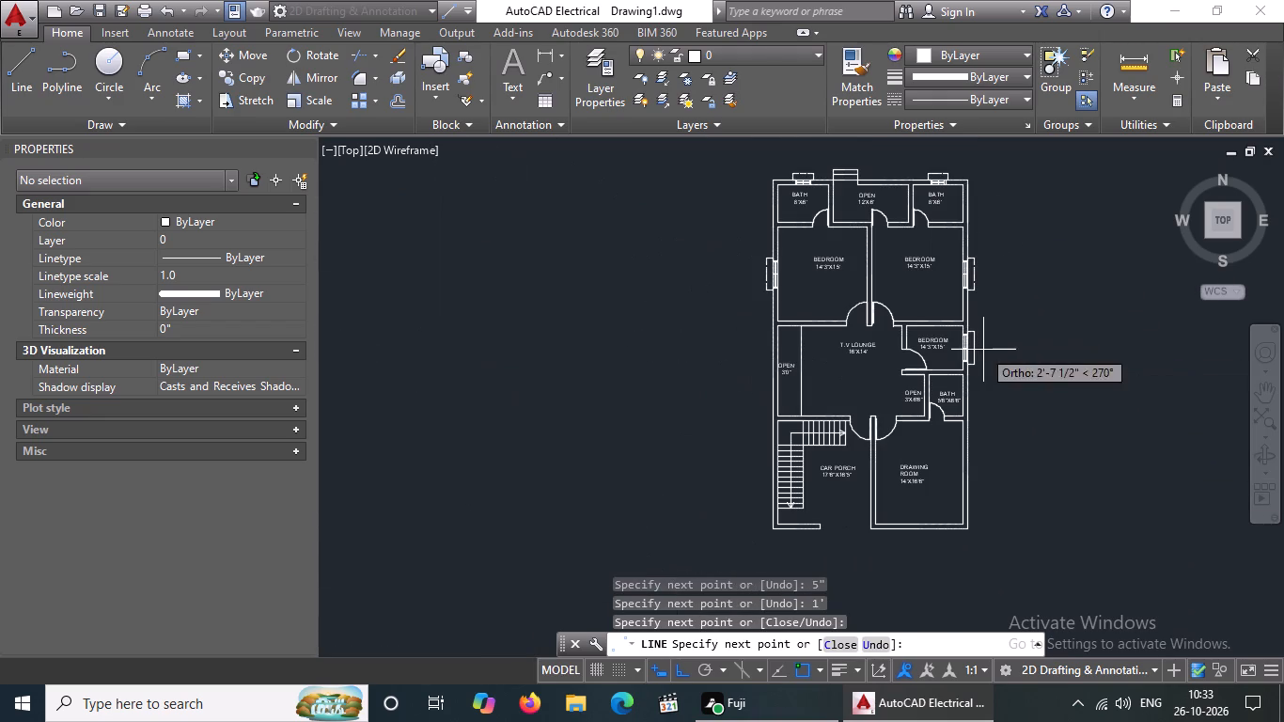
key("Escape")
Assign the dashed ACAD_ISO02 linetype to the five projection lines of the small eastern BEDROOM window.
scroll(979, 344, "up", 5)
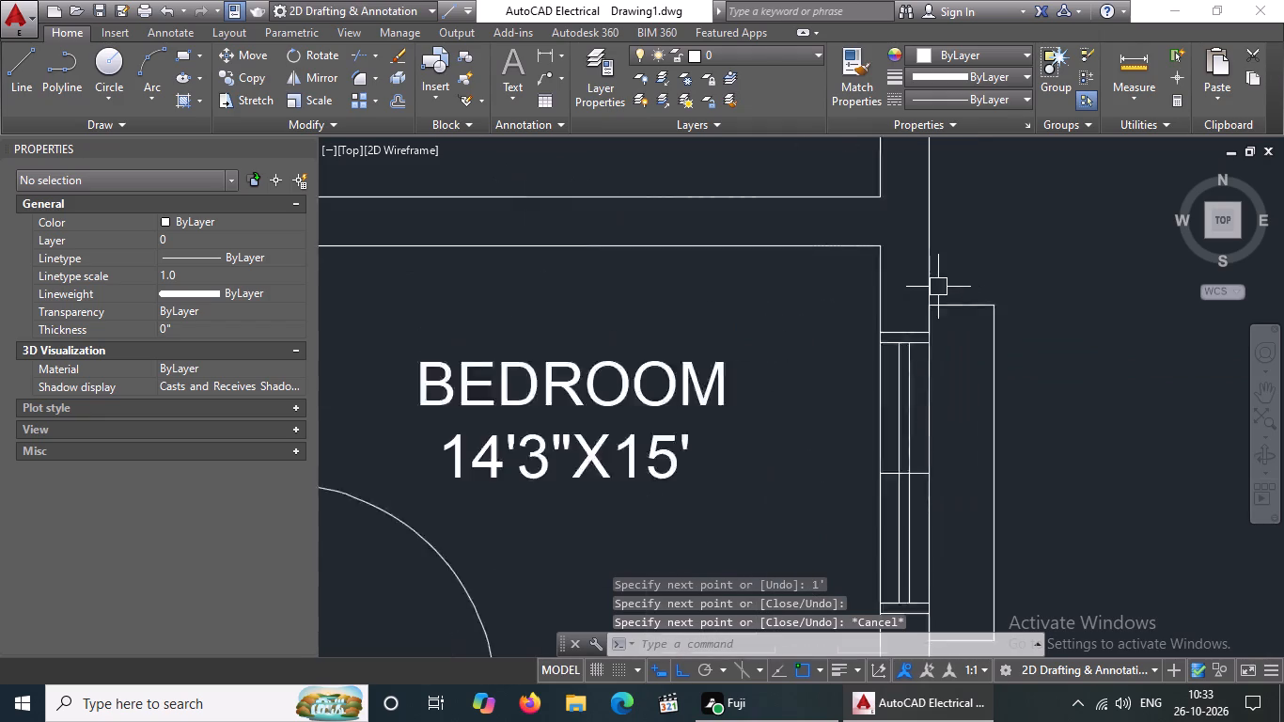
scroll(938, 287, "up", 1)
left_click(908, 260)
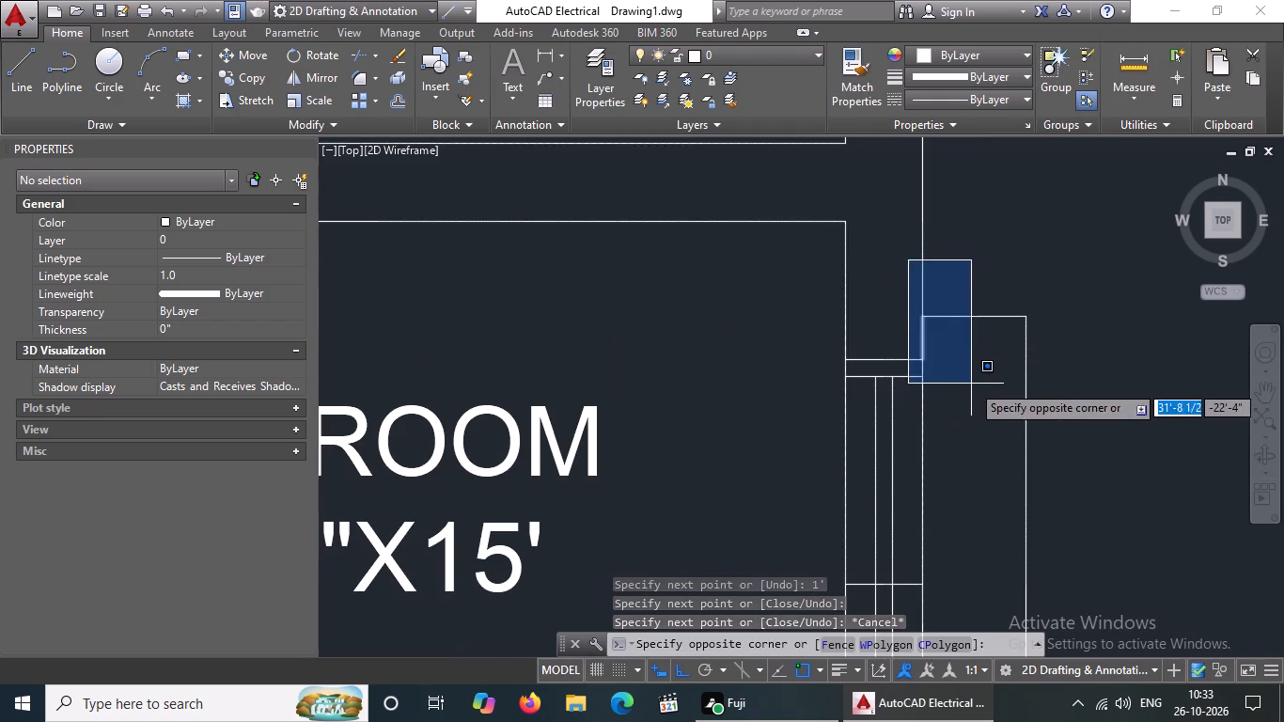
scroll(974, 382, "down", 4)
left_click(1019, 482)
left_click_drag(955, 95, 959, 109)
left_click(974, 165)
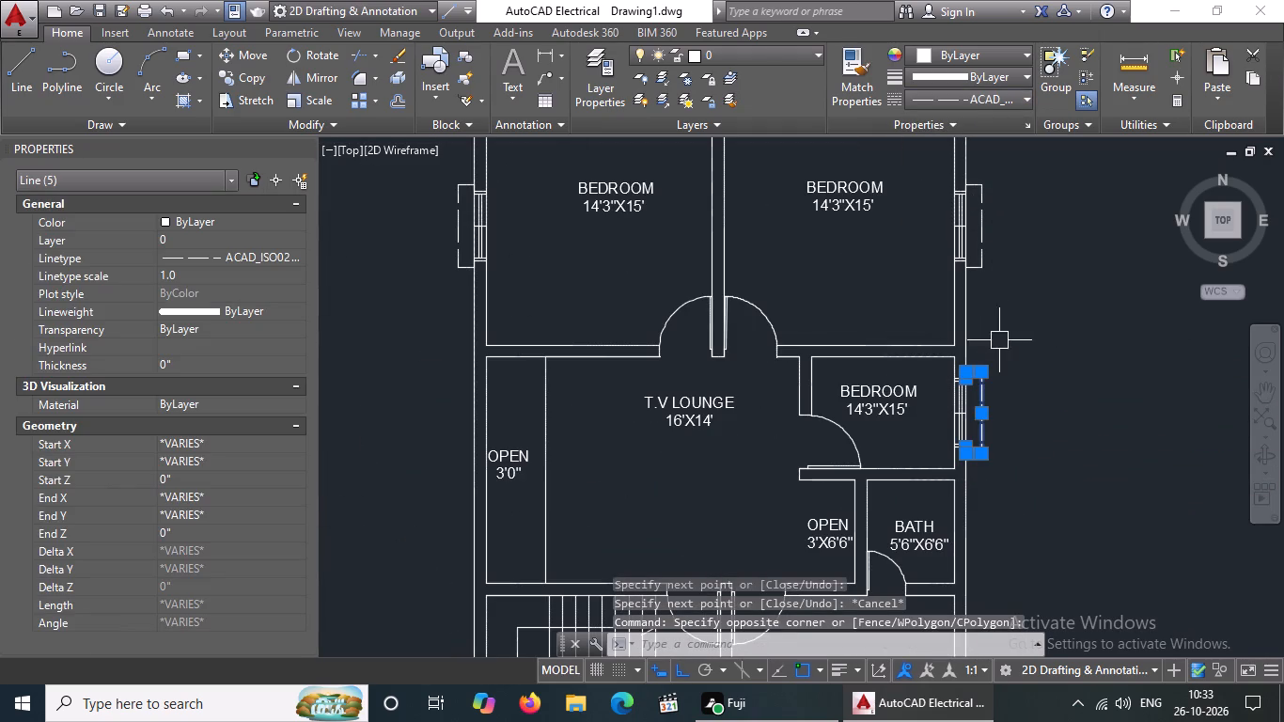
Set the linetype scale of the selected small BEDROOM window projection lines to 2.
left_click(210, 275)
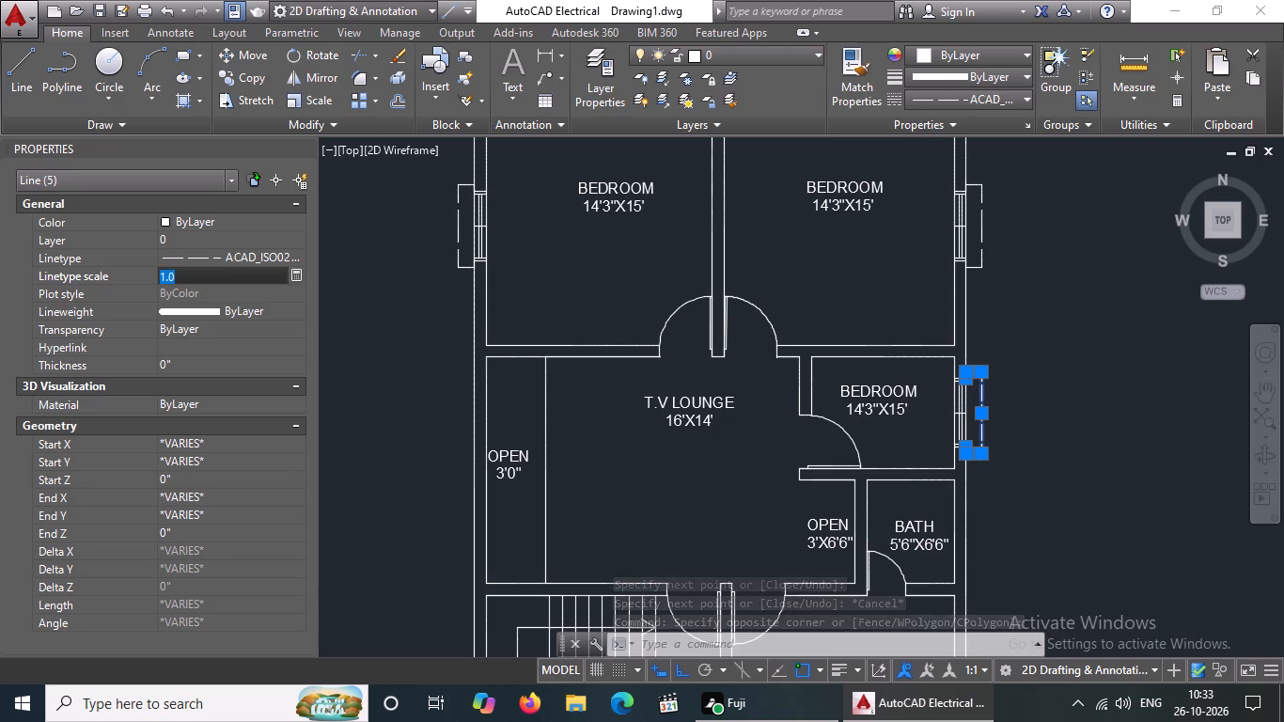
key("BackSpace")
key("BackSpace")
key("2")
key("Return")
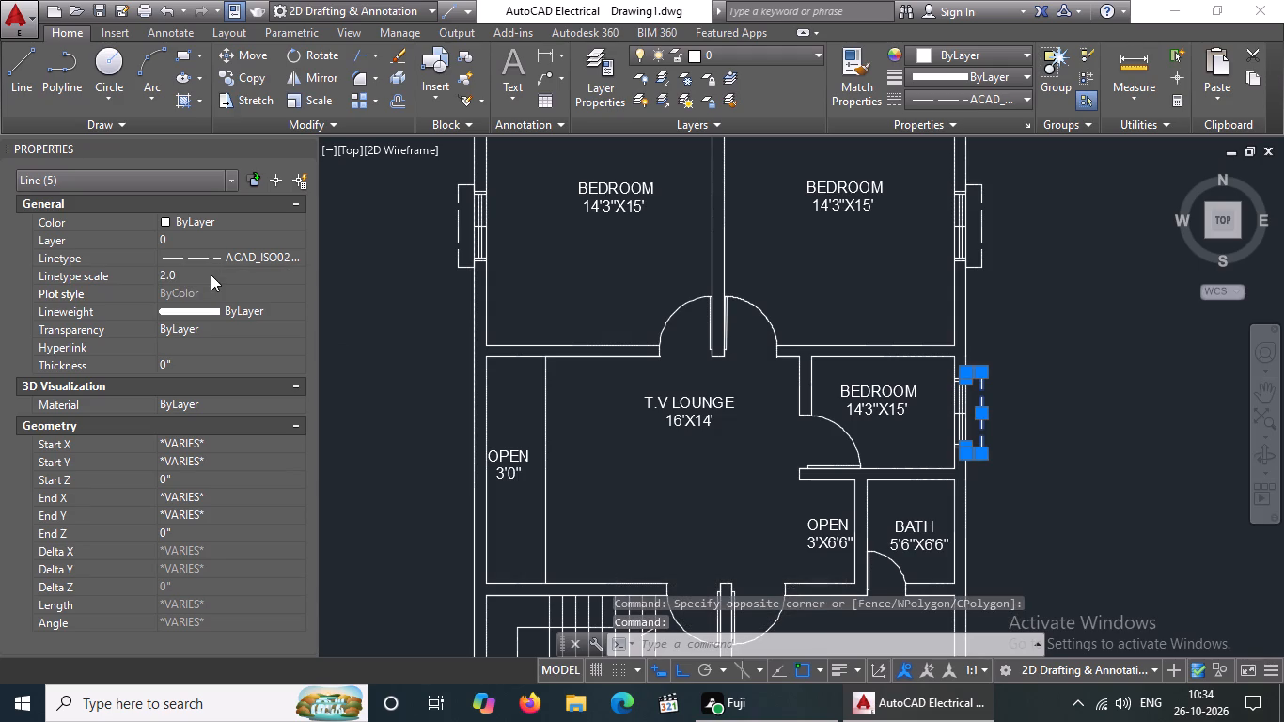
scroll(594, 336, "down", 2)
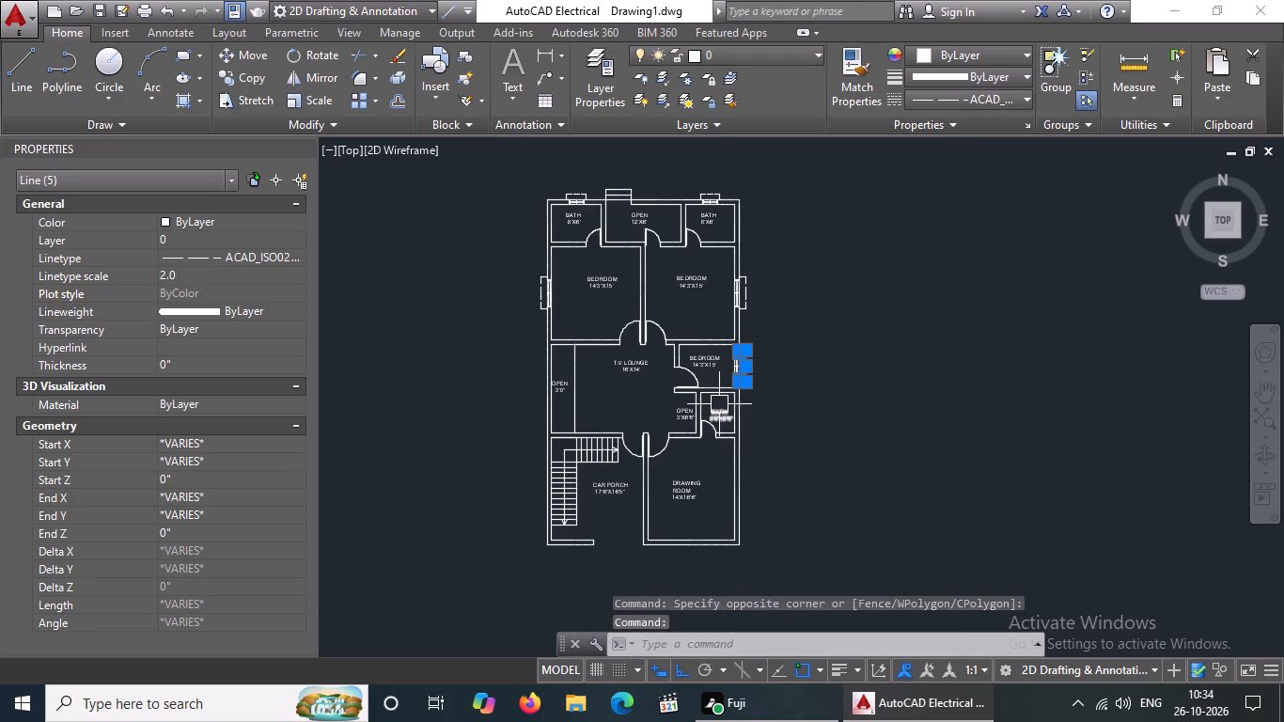
scroll(716, 402, "up", 2)
key("Escape")
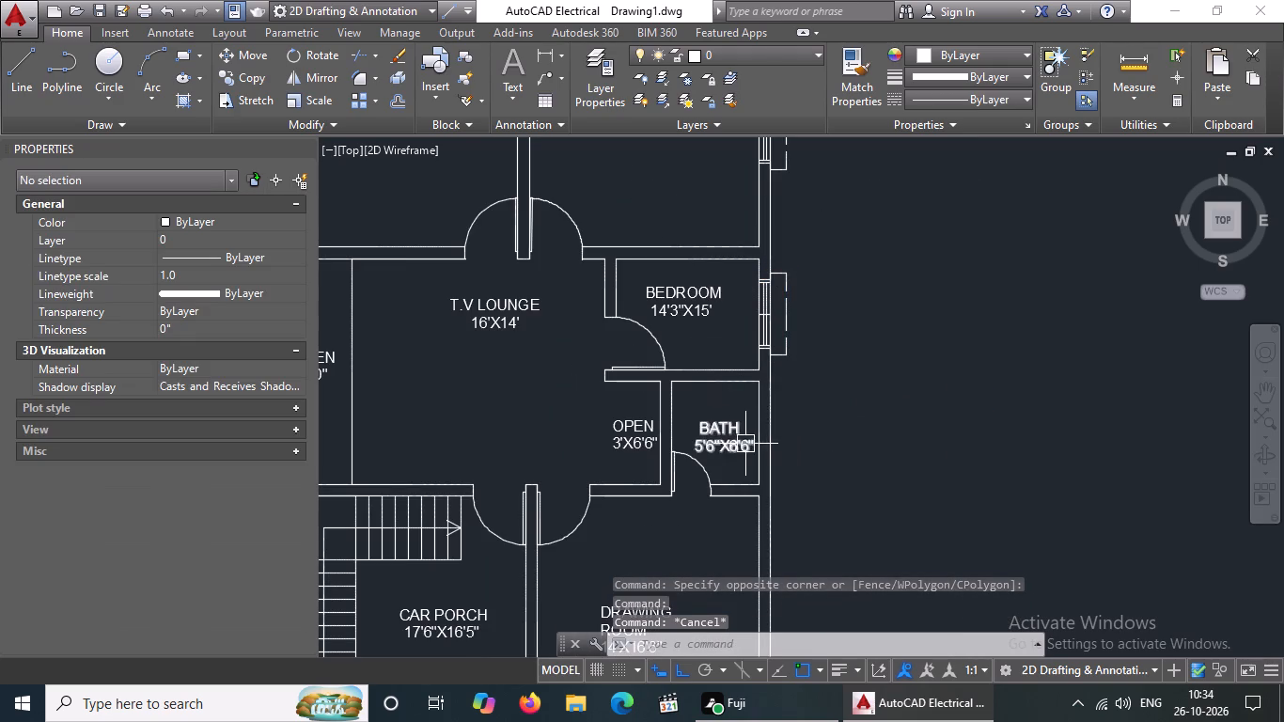
Draw a 9" line across the eastern outer wall, from the inner face's midpoint beside the 5'6"X6'6" BATH.
scroll(750, 442, "up", 1)
key("Escape")
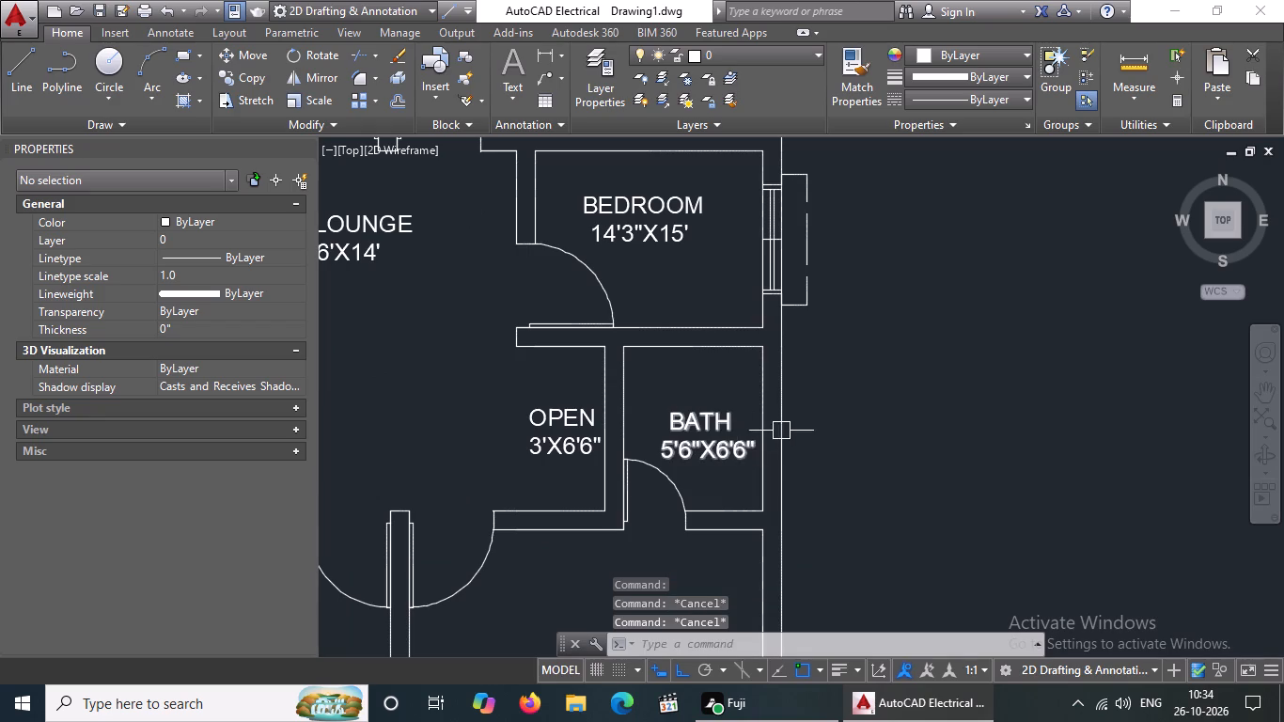
key("l")
key("Return")
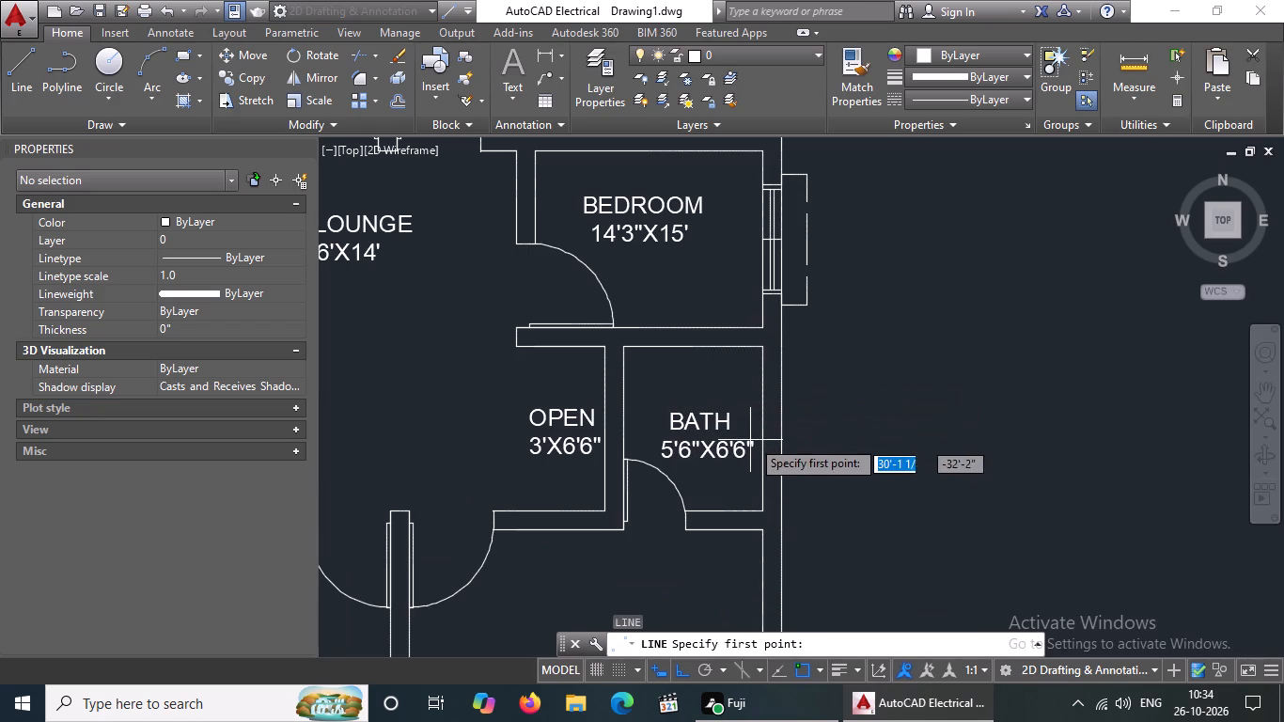
left_click_drag(761, 424, 791, 422)
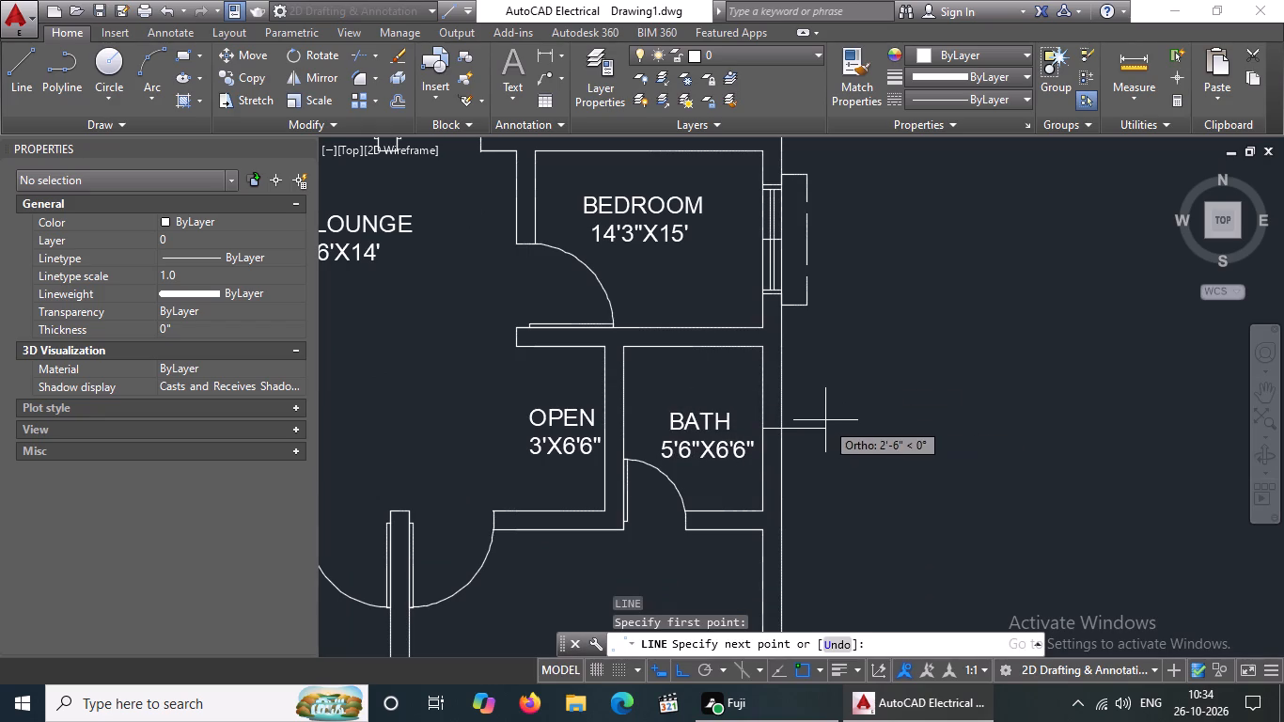
key("9")
key("shift+quotedbl")
key("Return")
key("Return")
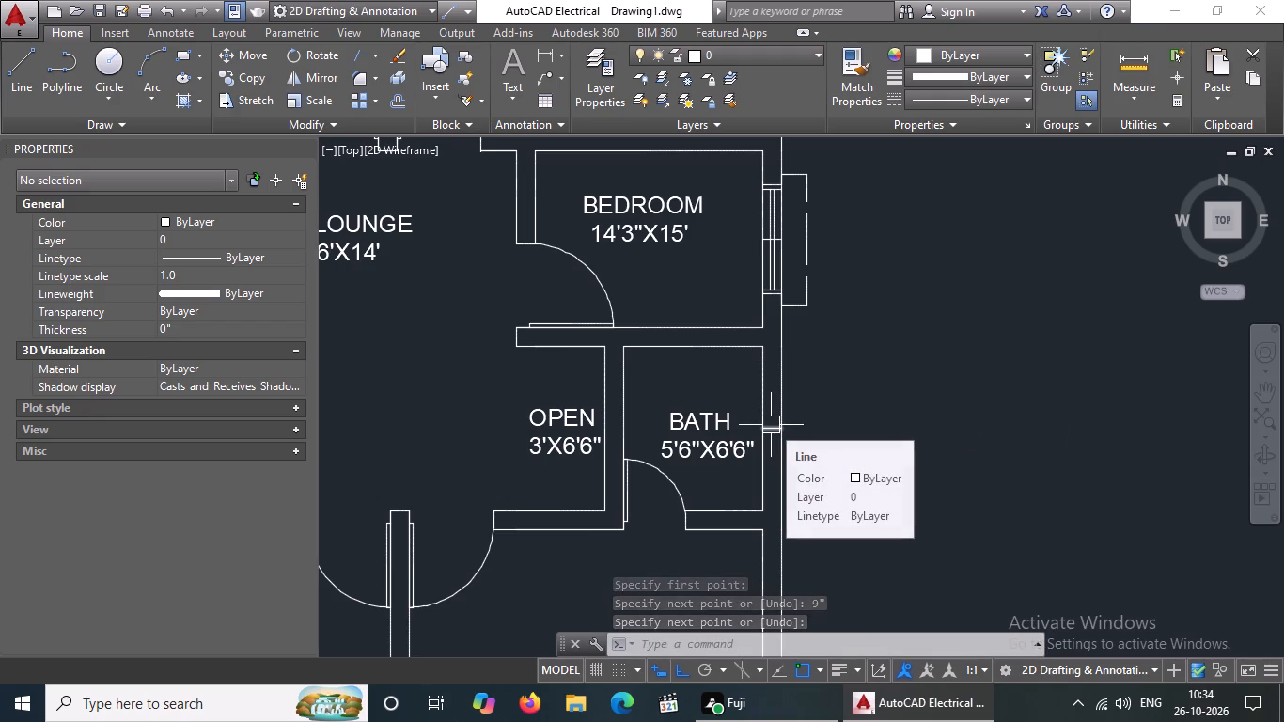
Offset the 9" line across the BATH's eastern wall by 2' to the north and to the south.
key("o")
key("Return")
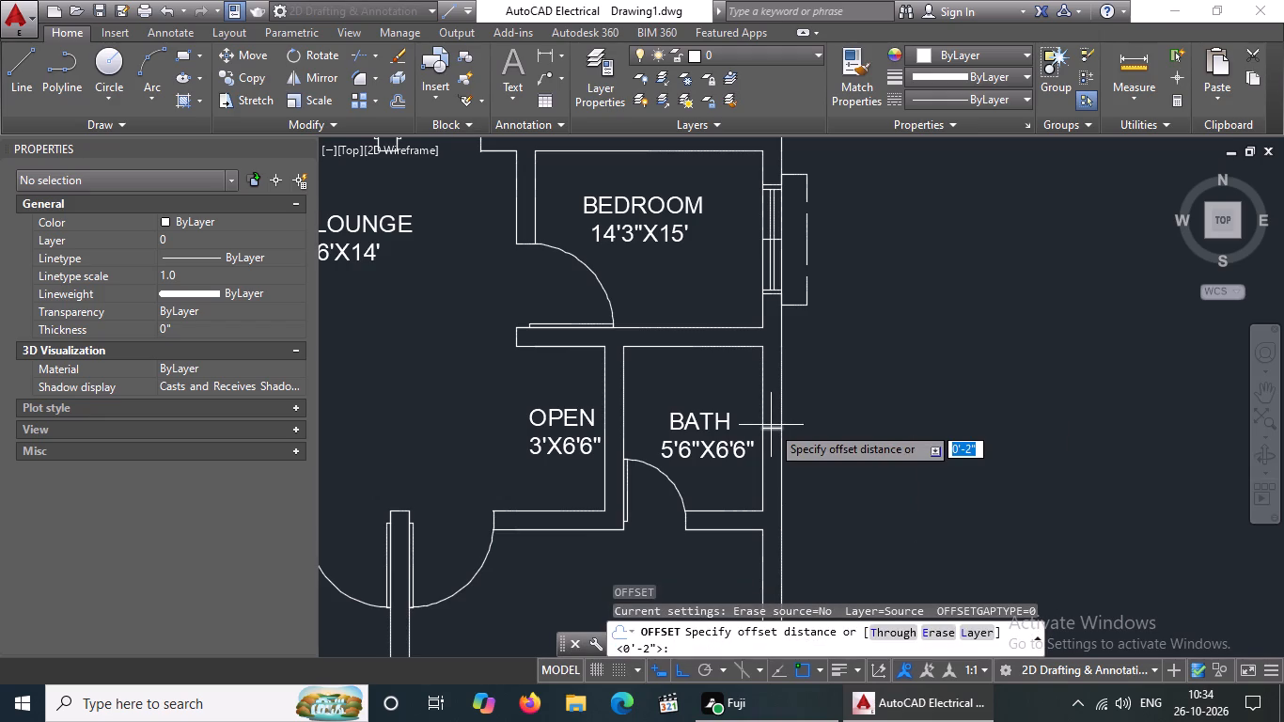
type("2'")
key("Return")
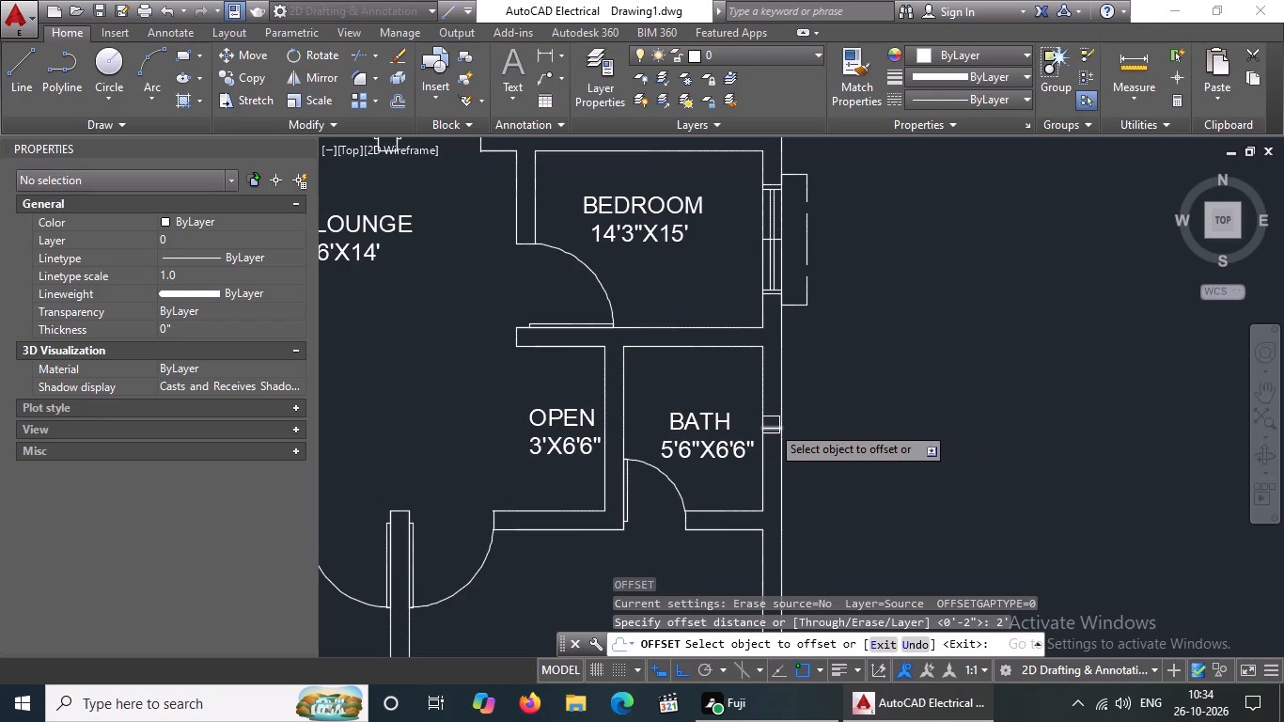
scroll(782, 418, "up", 3)
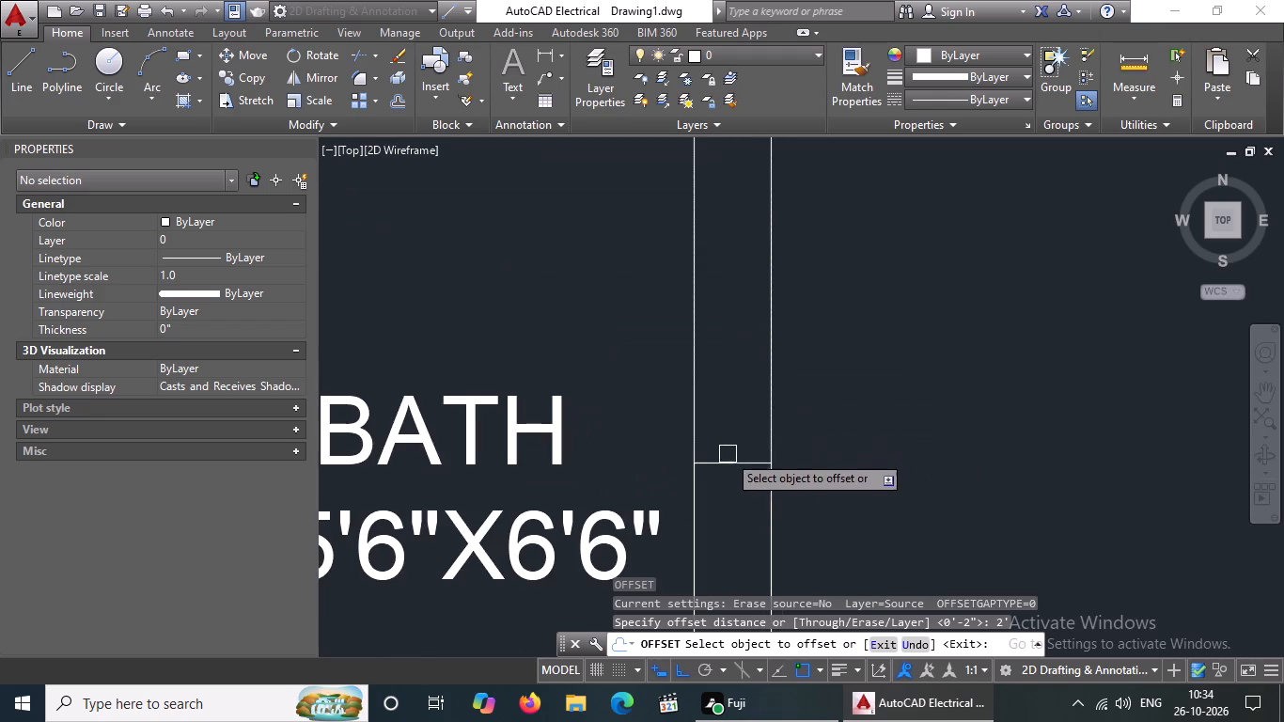
left_click_drag(725, 462, 725, 448)
left_click_drag(726, 411, 727, 431)
left_click(727, 463)
left_click(727, 526)
scroll(736, 499, "down", 3)
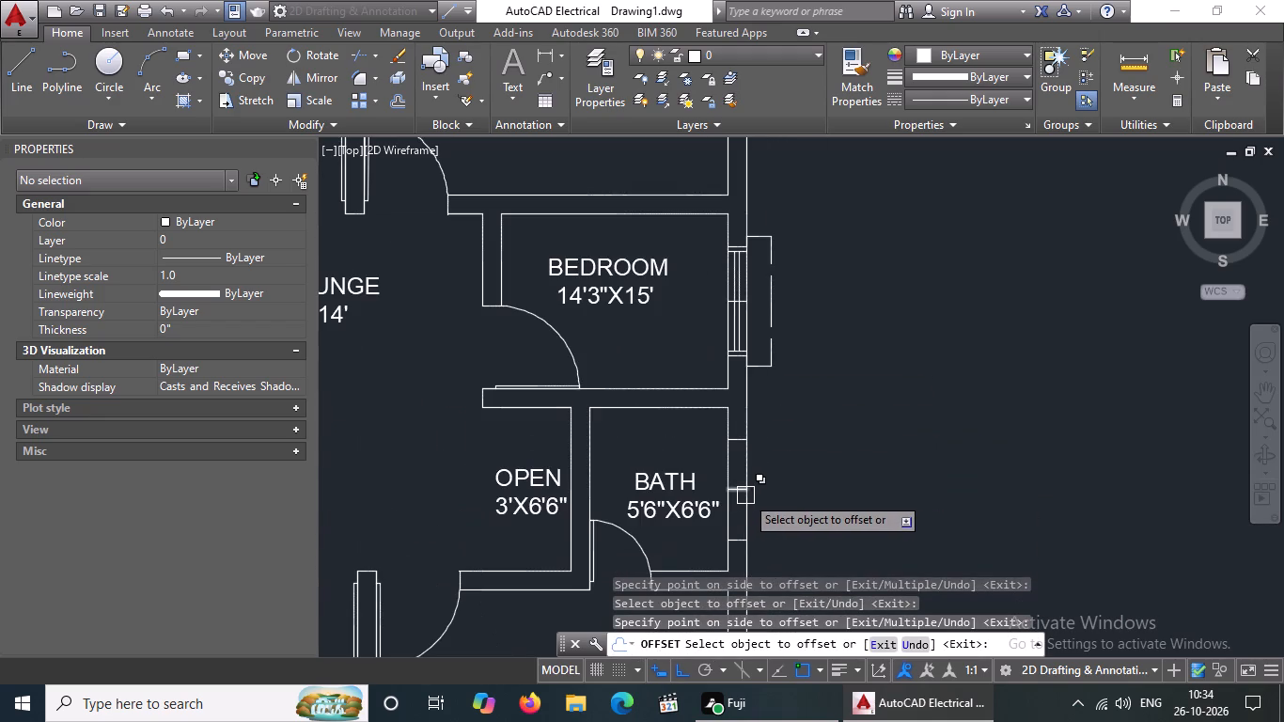
scroll(769, 492, "down", 3)
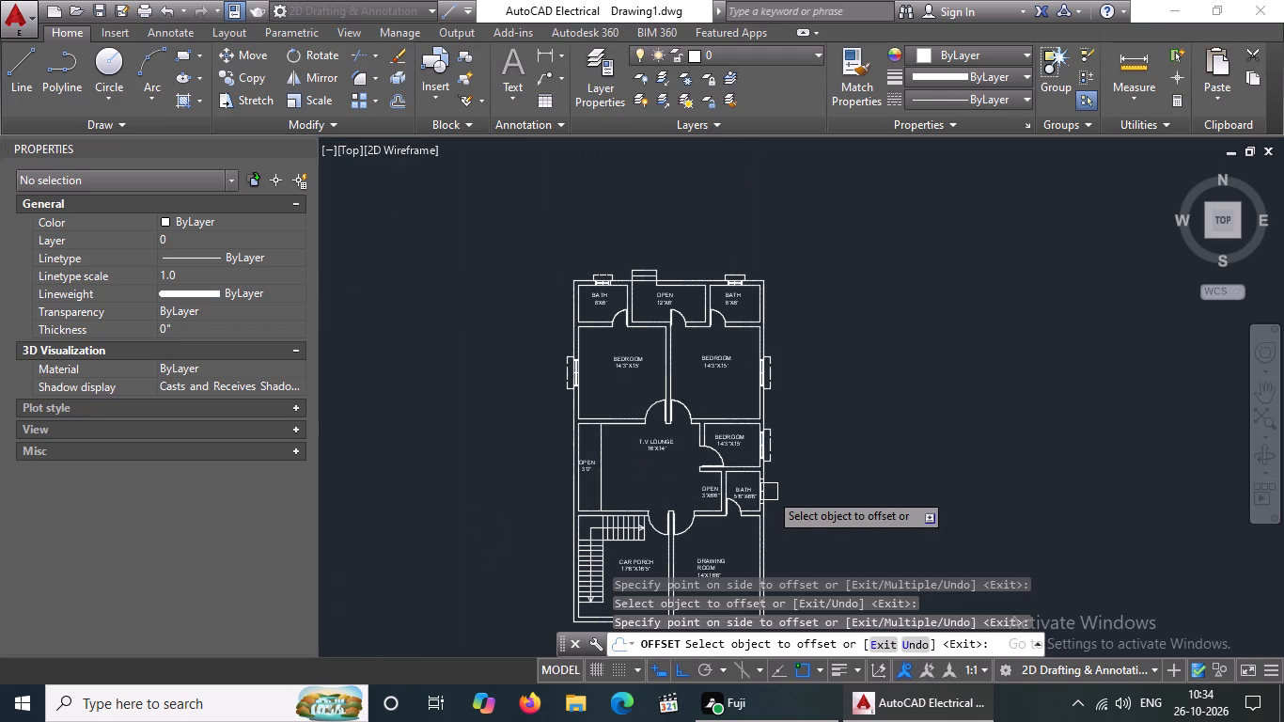
key("Escape")
Draw a 4' line along the middle of the BATH window, joining the midpoints of its two end lines.
scroll(769, 492, "up", 2)
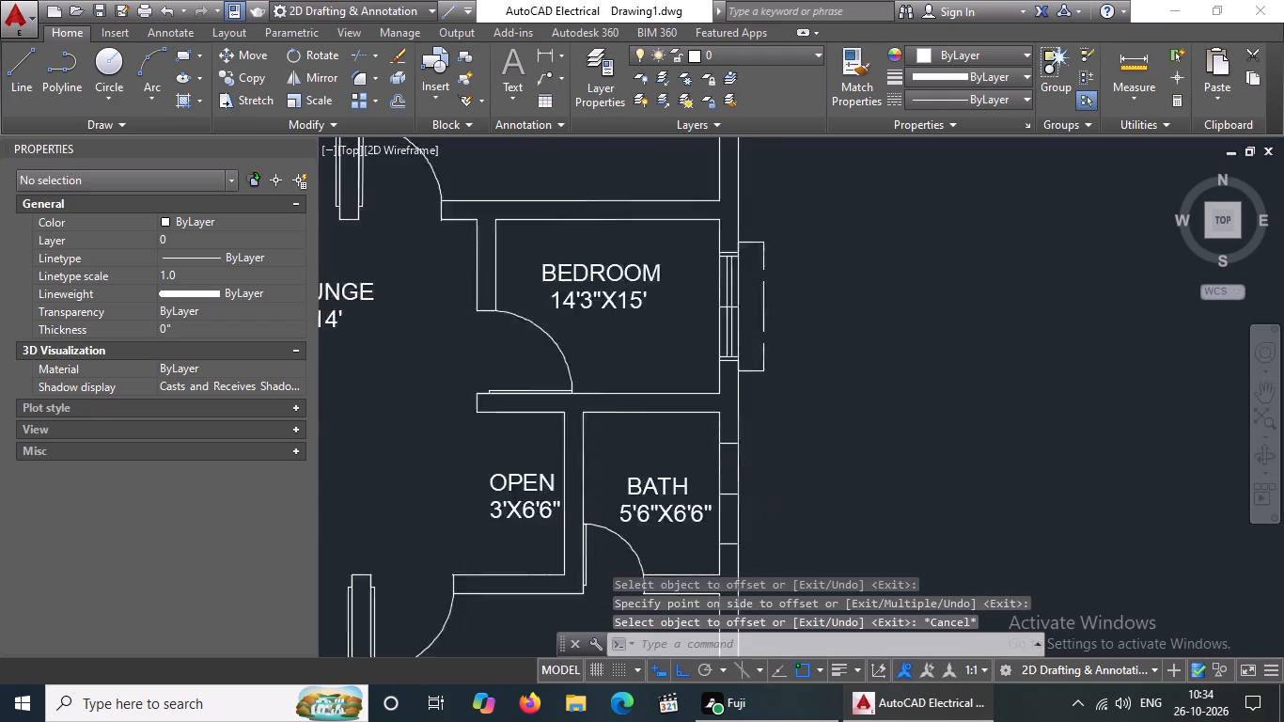
scroll(769, 492, "up", 2)
key("Escape")
key("l")
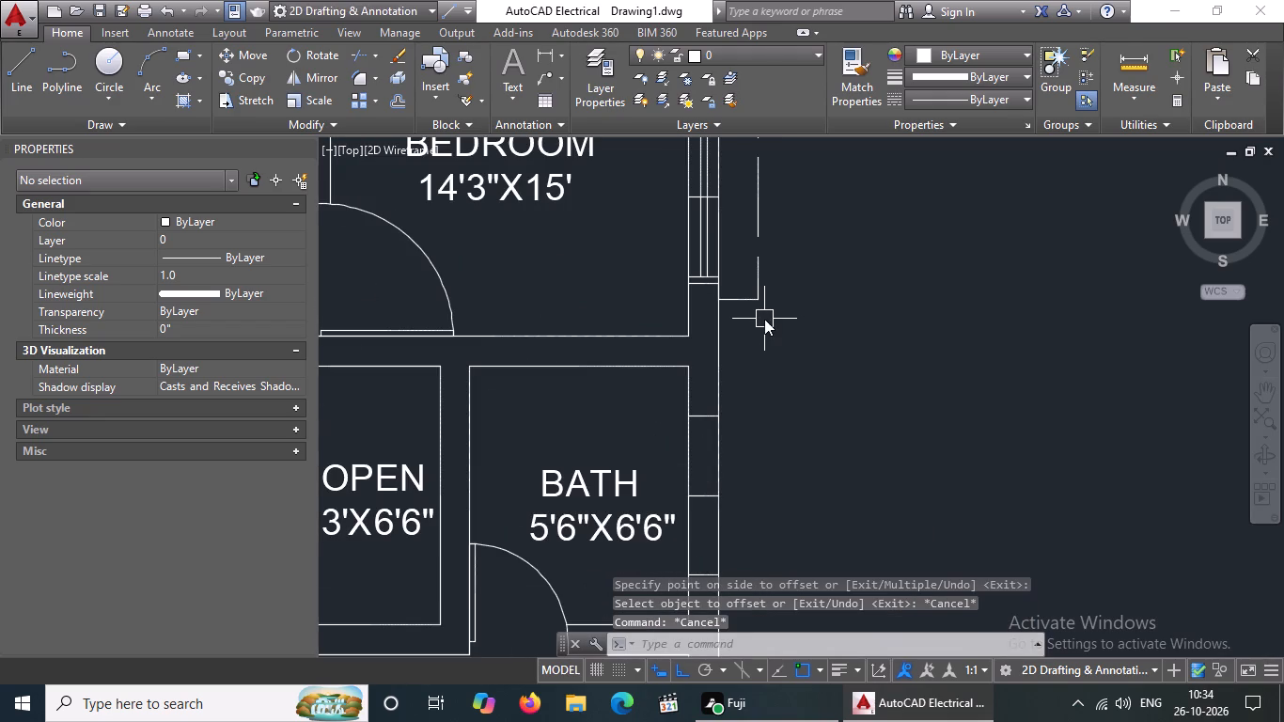
key("Return")
scroll(675, 437, "up", 1)
left_click_drag(718, 404, 719, 413)
scroll(728, 439, "down", 2)
scroll(731, 490, "up", 3)
scroll(712, 506, "down", 4)
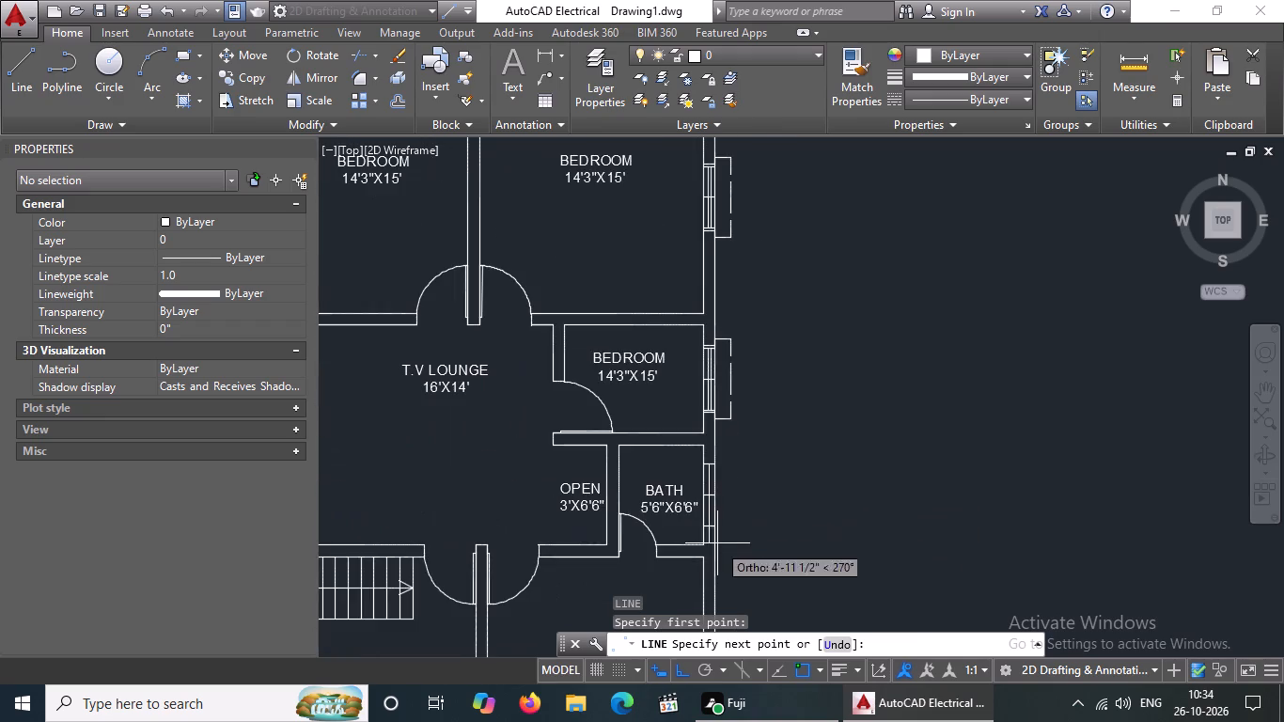
scroll(711, 541, "up", 3)
left_click(695, 488)
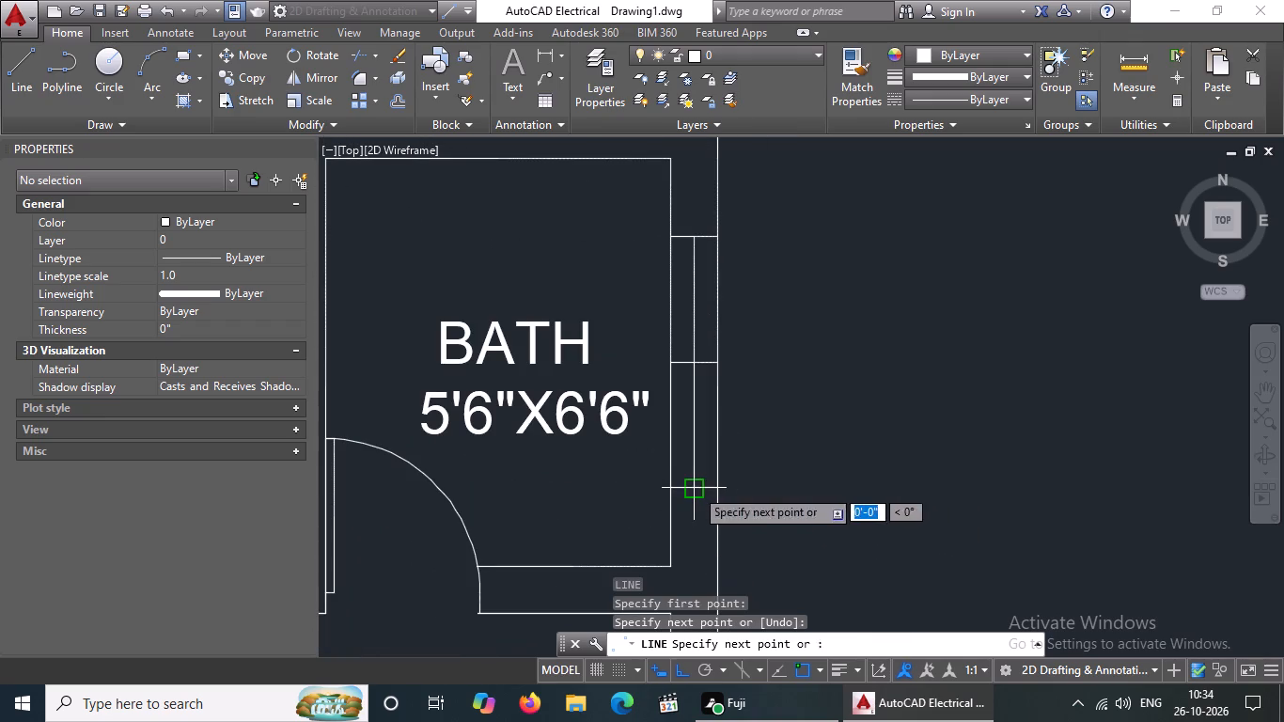
key("Escape")
Offset the BATH window's long centre line by 1" to the west and to the east.
key("o")
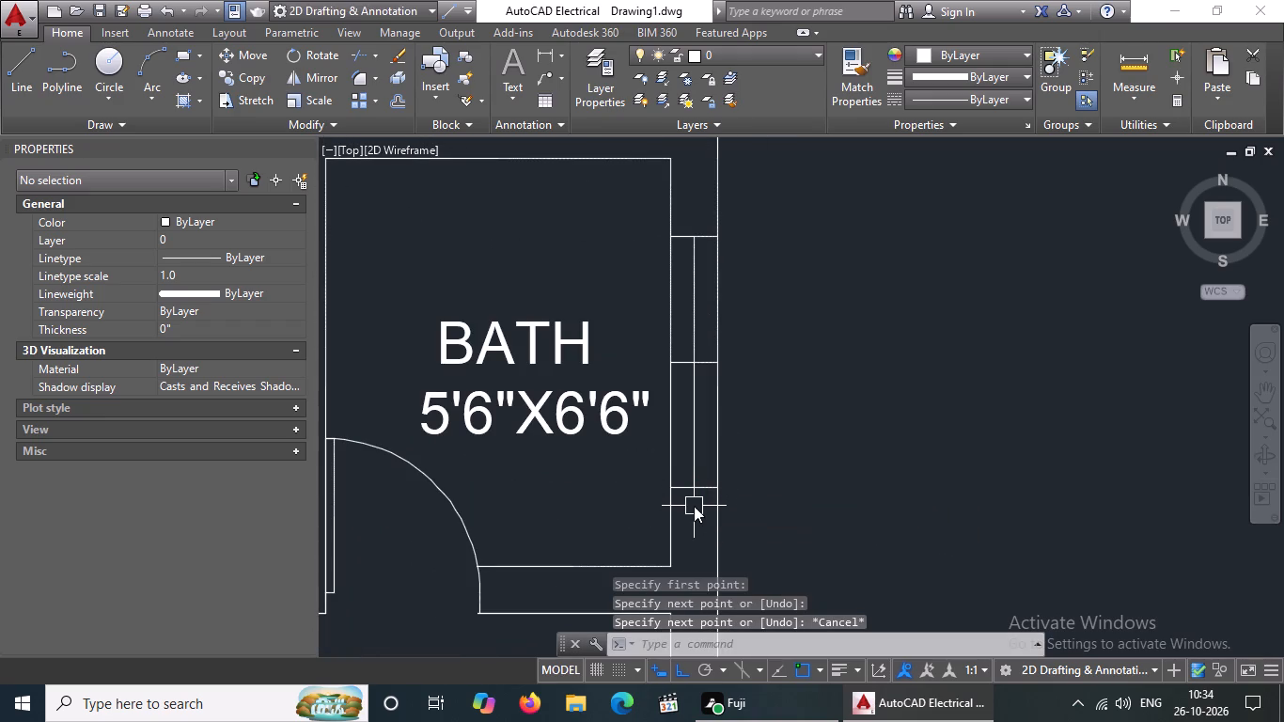
key("Return")
type("1\"")
key("Return")
scroll(697, 322, "up", 2)
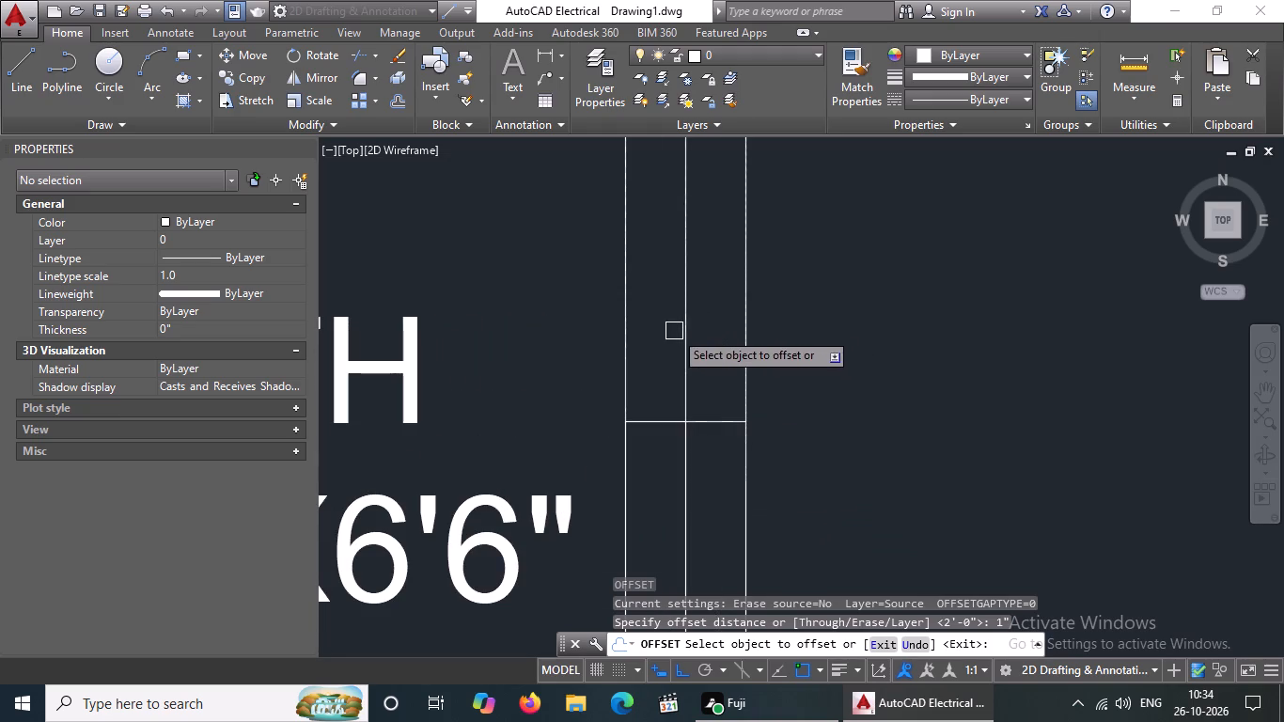
left_click(683, 323)
left_click_drag(587, 368, 610, 361)
left_click_drag(682, 327, 717, 323)
left_click(748, 323)
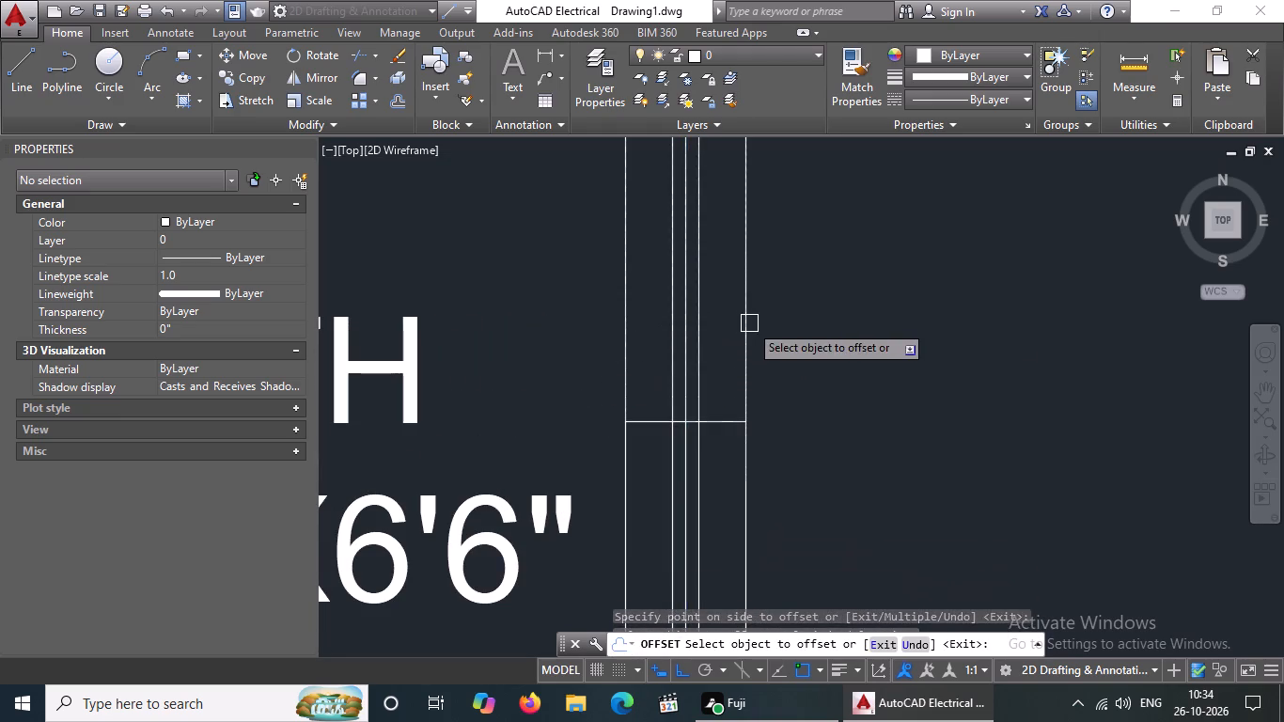
scroll(749, 323, "down", 3)
key("Escape")
Delete the original long centre line between the two offset lines of the BATH window.
scroll(712, 324, "up", 3)
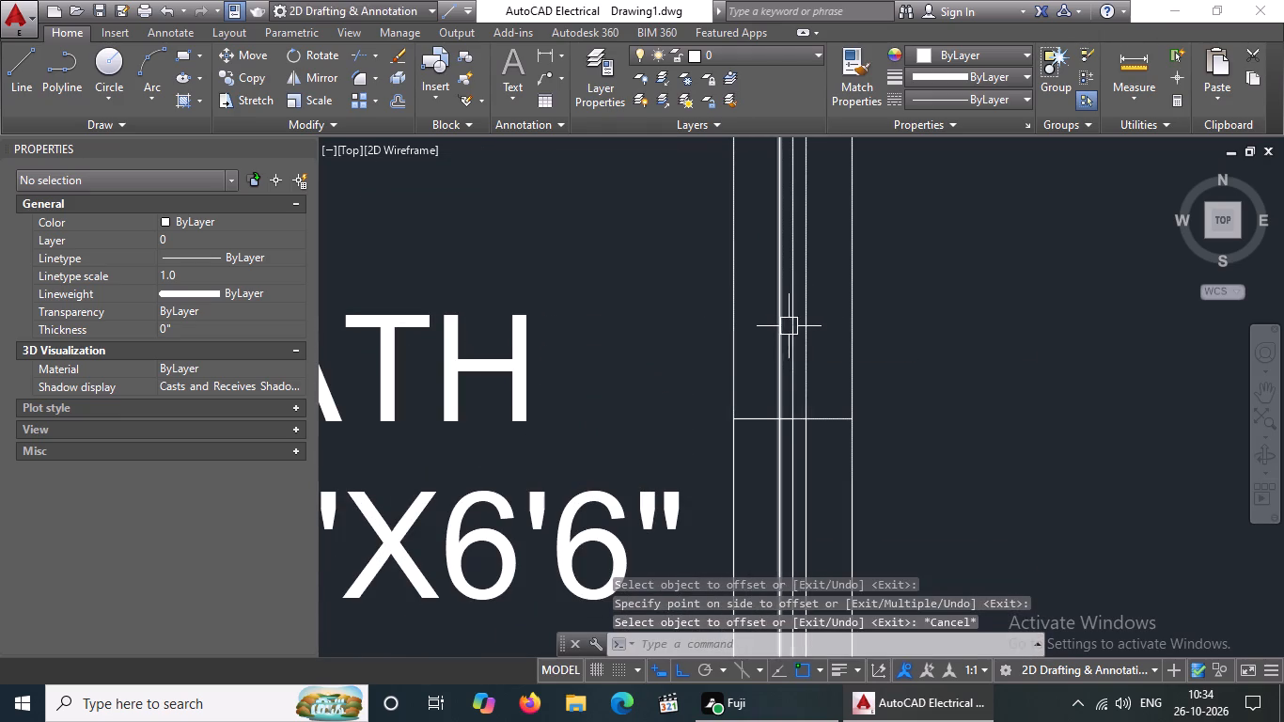
left_click(792, 323)
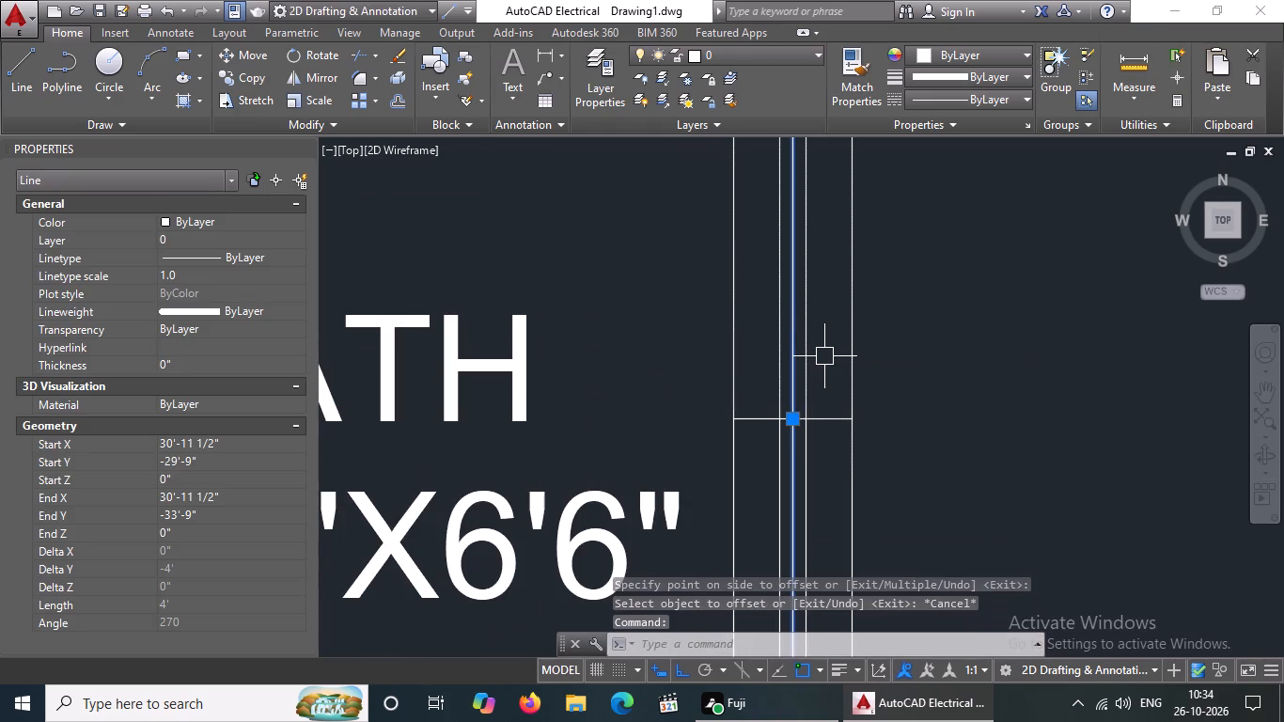
key("Delete")
scroll(804, 361, "up", 1)
scroll(811, 397, "down", 3)
key("Escape")
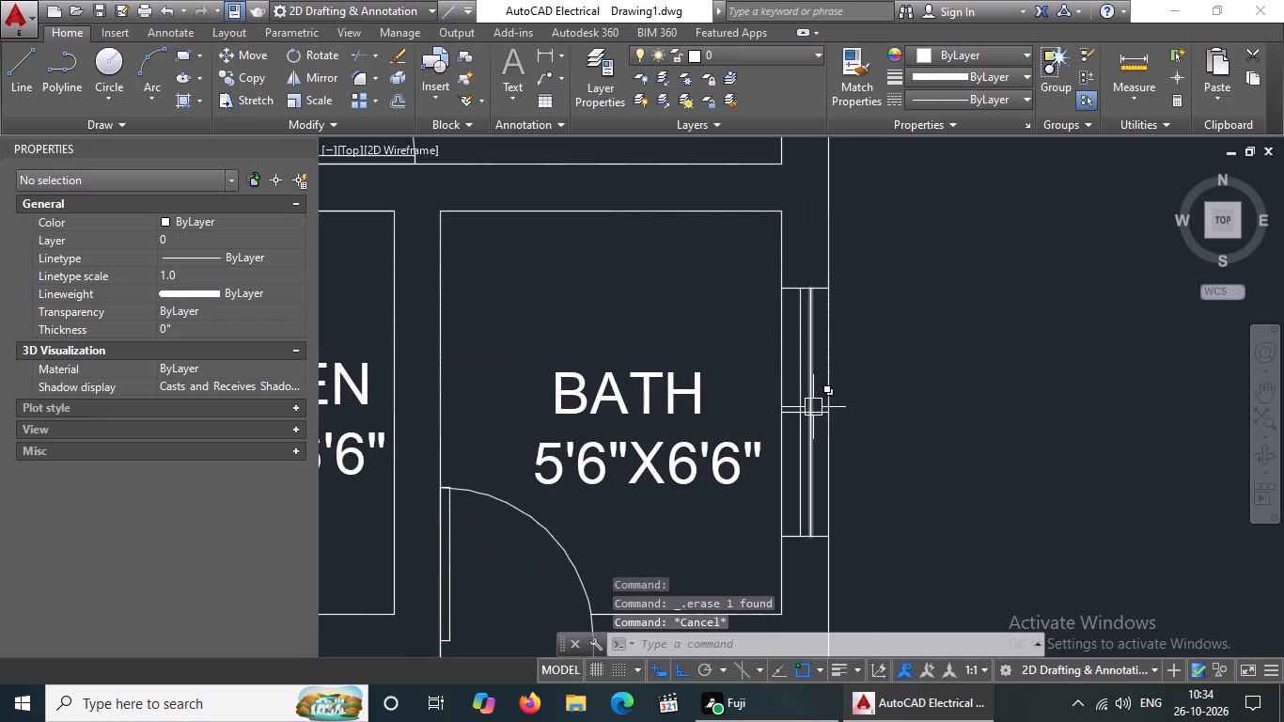
Offset the BATH window's two end lines 2" outward, one to the north and one to the south.
key("o")
key("Return")
type("2\"")
key("Return")
scroll(800, 291, "up", 2)
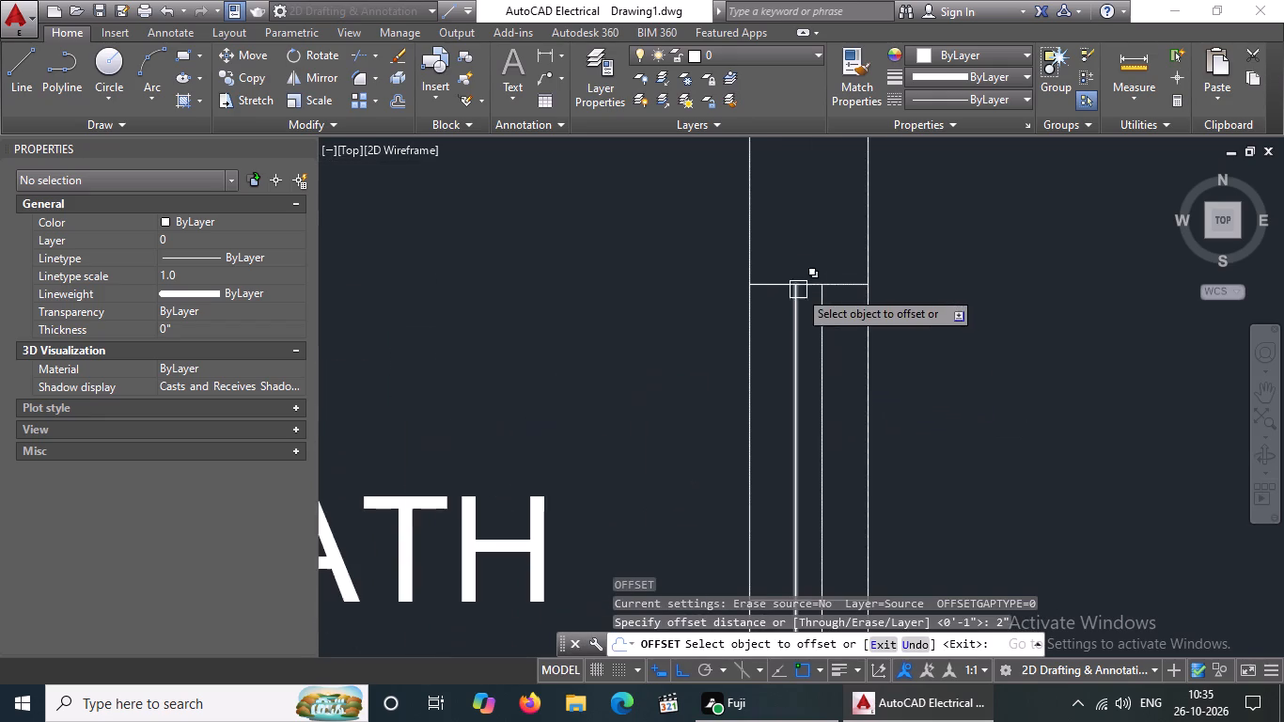
left_click_drag(771, 282, 776, 270)
left_click(812, 199)
scroll(812, 200, "down", 3)
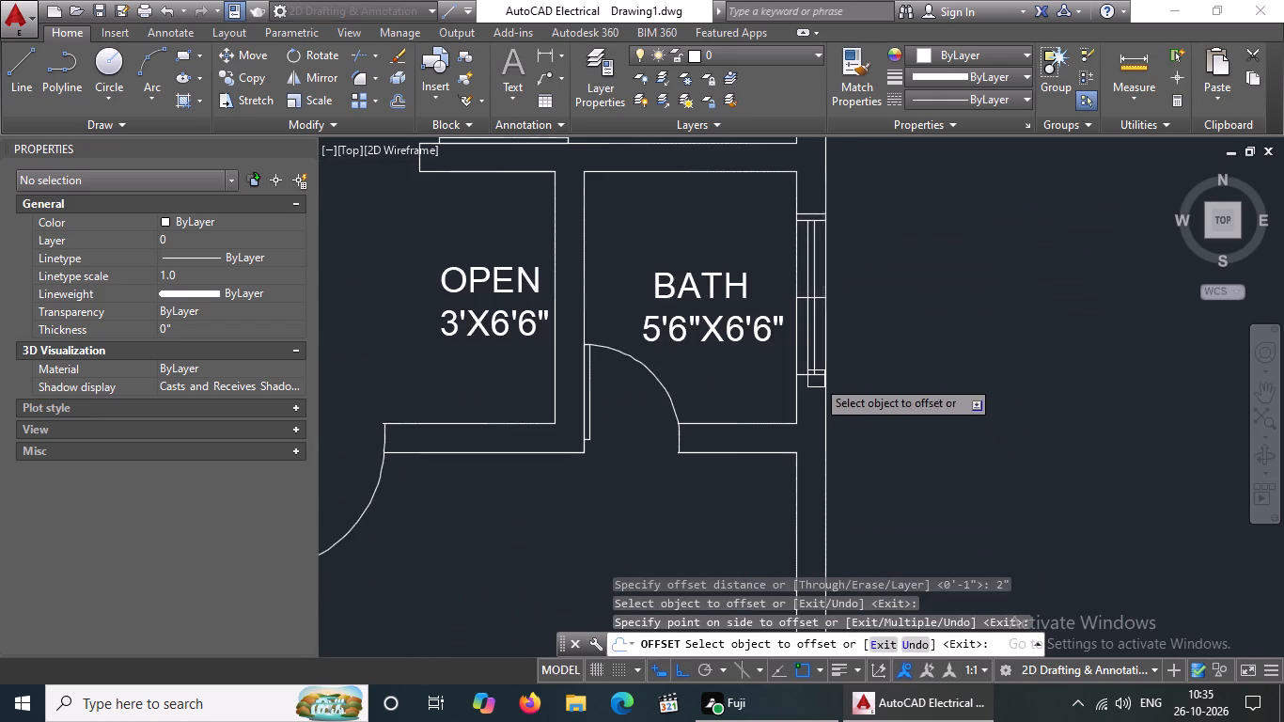
scroll(816, 379, "up", 3)
left_click_drag(842, 360, 840, 389)
left_click(826, 453)
scroll(830, 434, "down", 5)
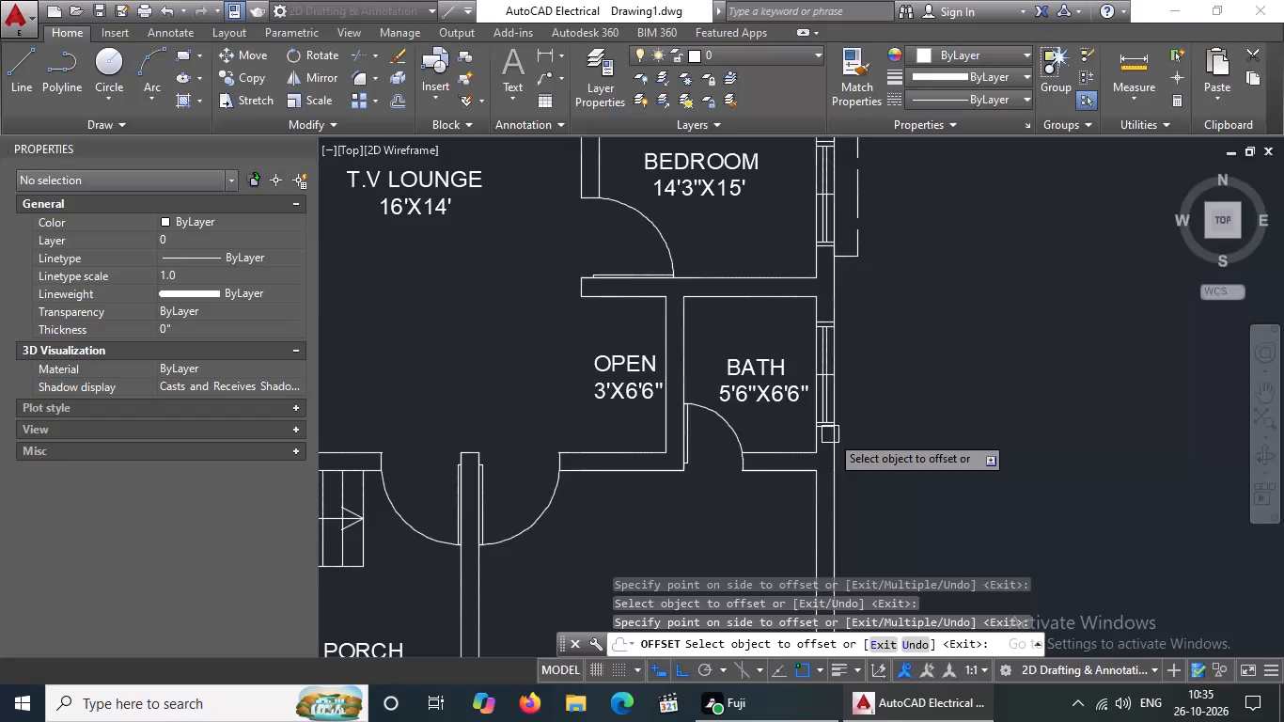
key("Escape")
From the BATH window's northernmost outer corner, draw a 5" line north along the outer wall face and a 1' line east.
key("l")
key("Return")
scroll(825, 306, "up", 2)
left_click(845, 347)
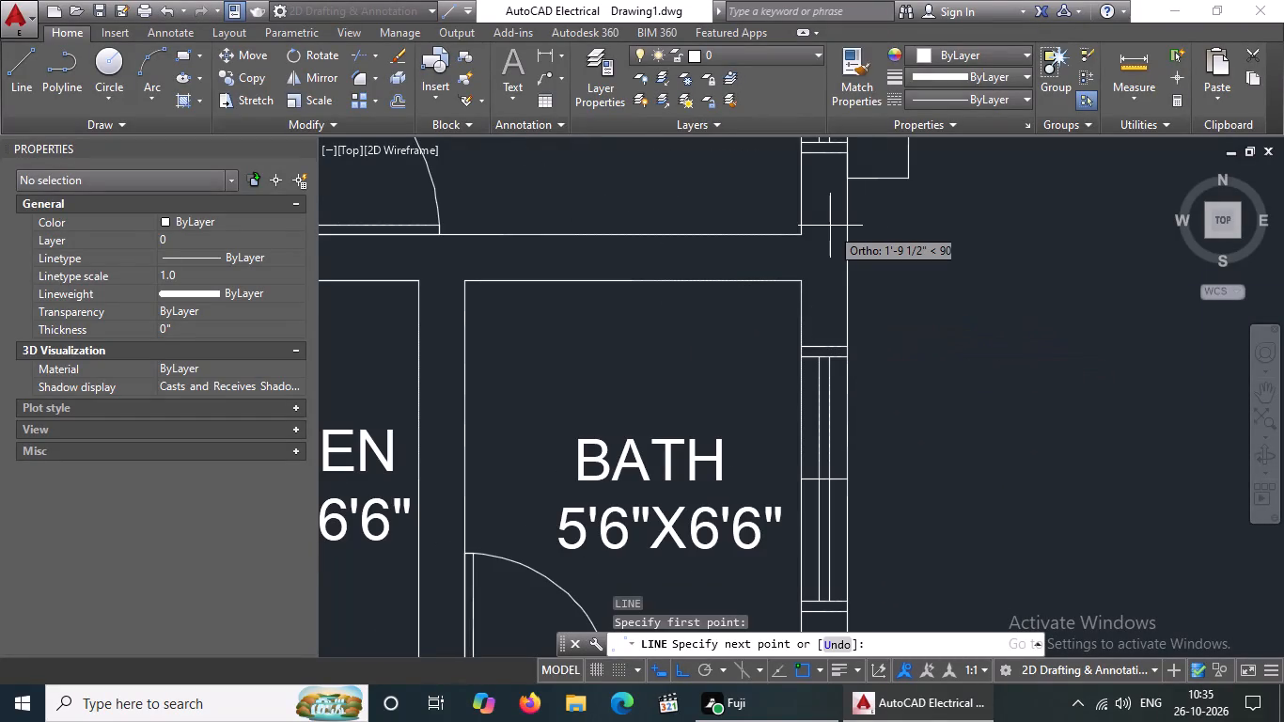
key("5")
key("shift+quotedbl")
key("Return")
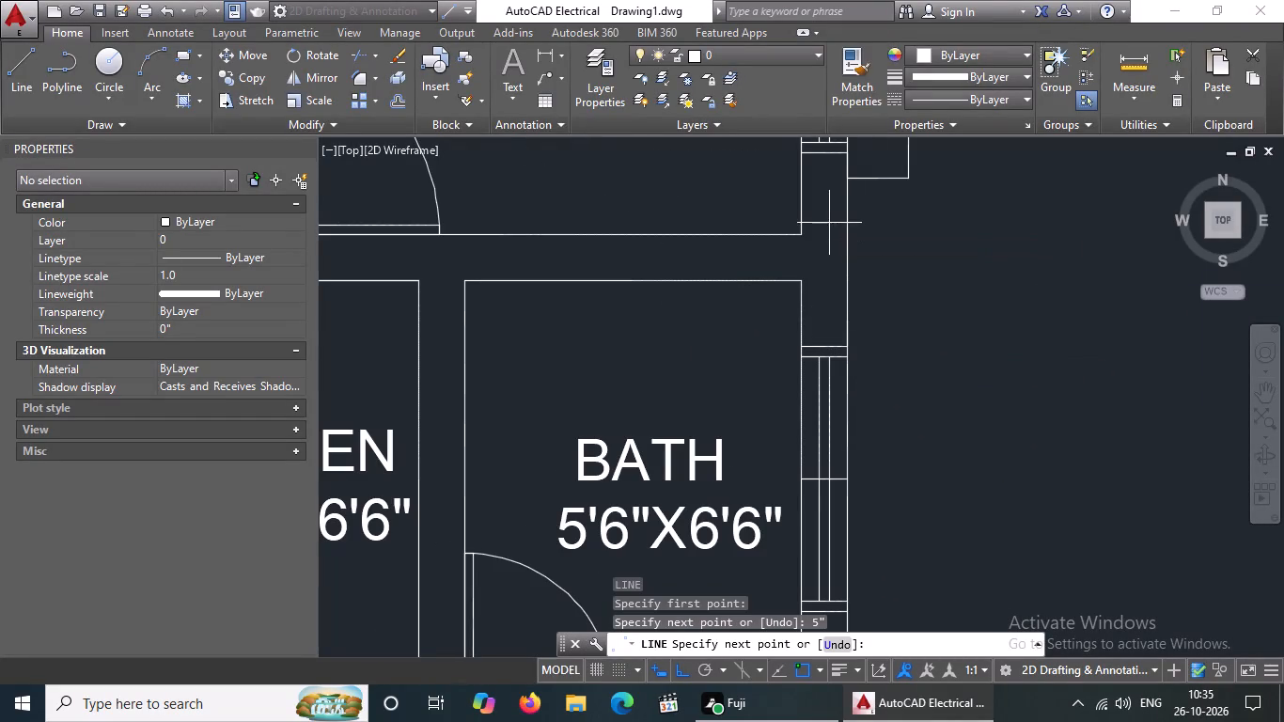
key("1")
key("apostrophe")
key("Return")
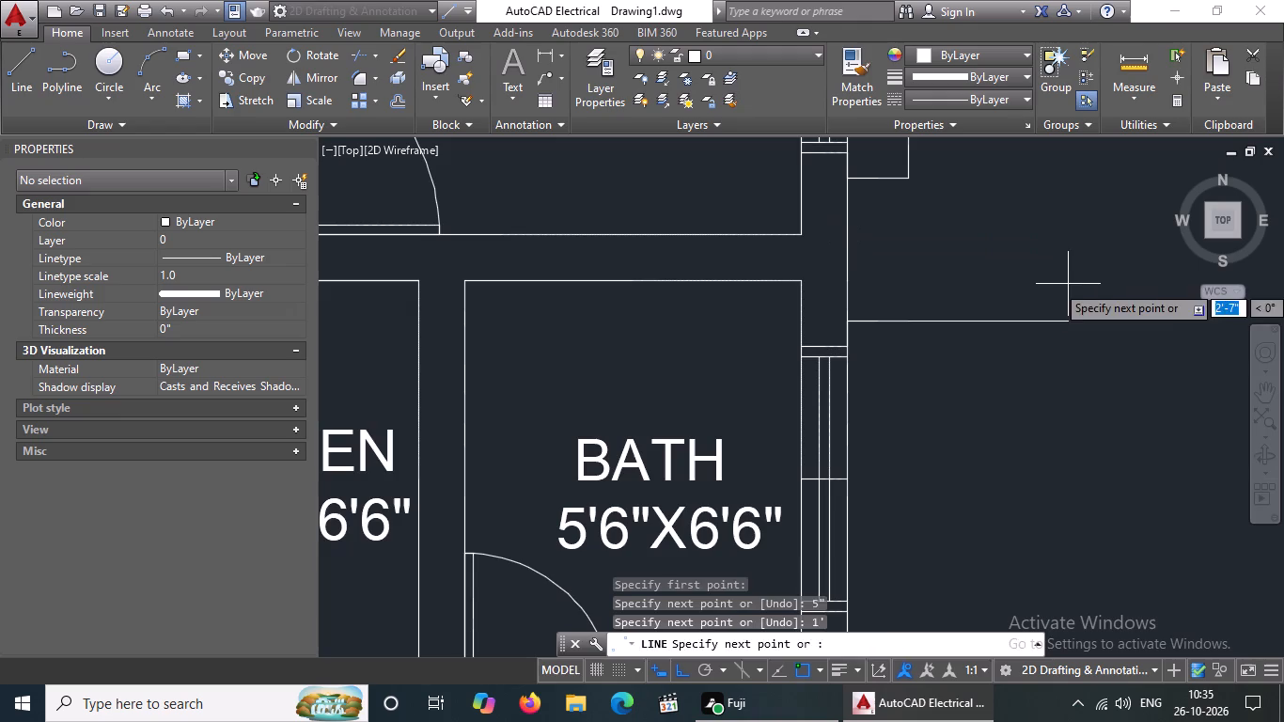
key("Return")
From the BATH window's southernmost outer corner, draw lines 5" south and 1' east, and close the projection up to the northern line's end.
scroll(921, 298, "down", 3)
scroll(923, 371, "up", 4)
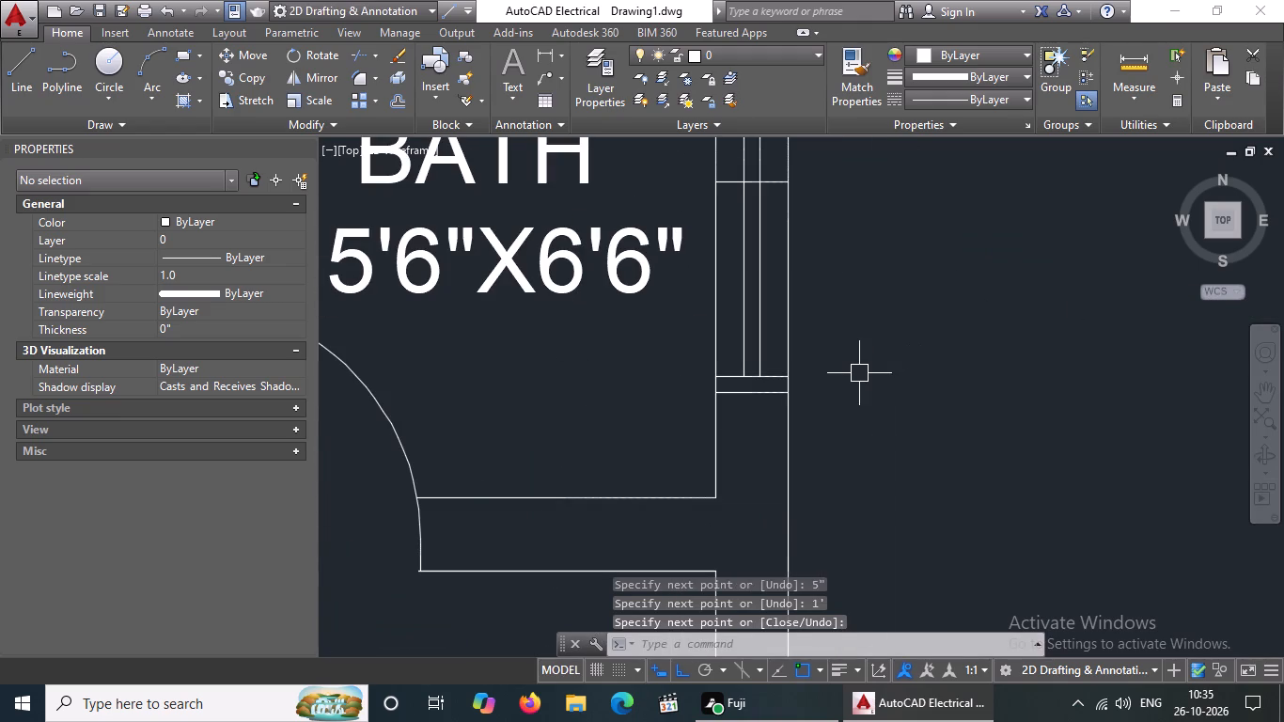
key("l")
key("Return")
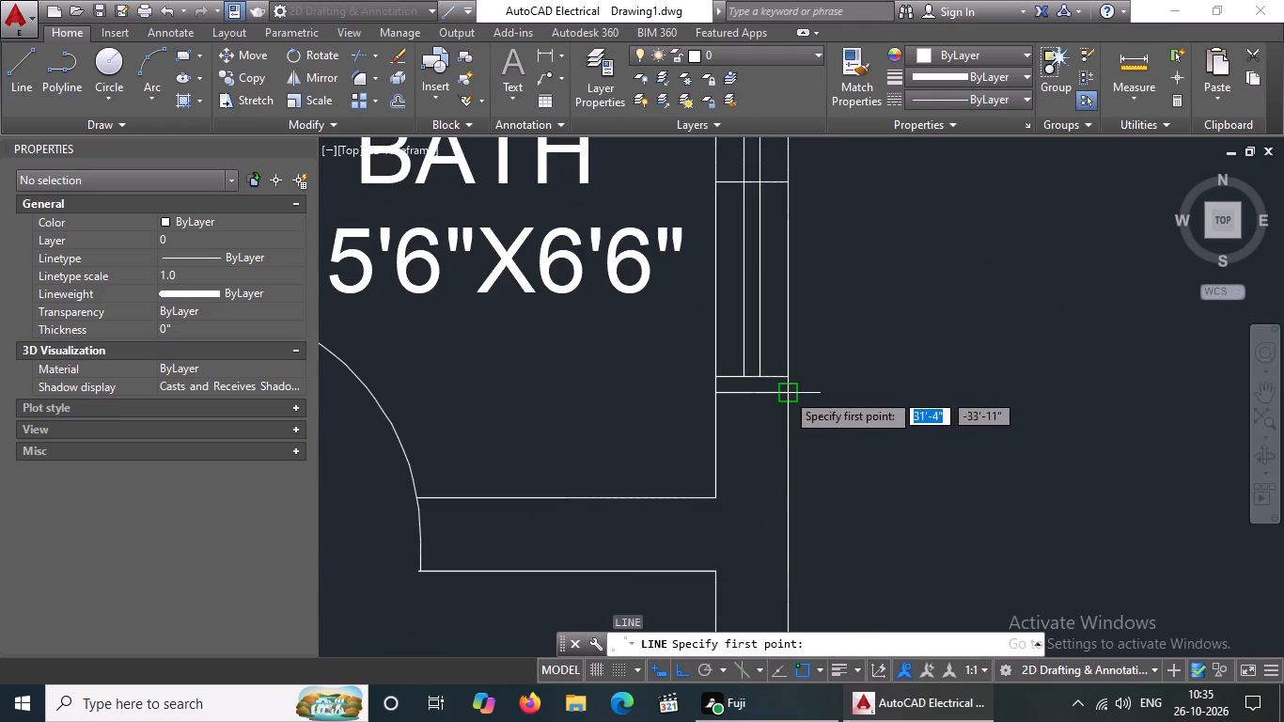
left_click_drag(787, 391, 783, 407)
type("5\"")
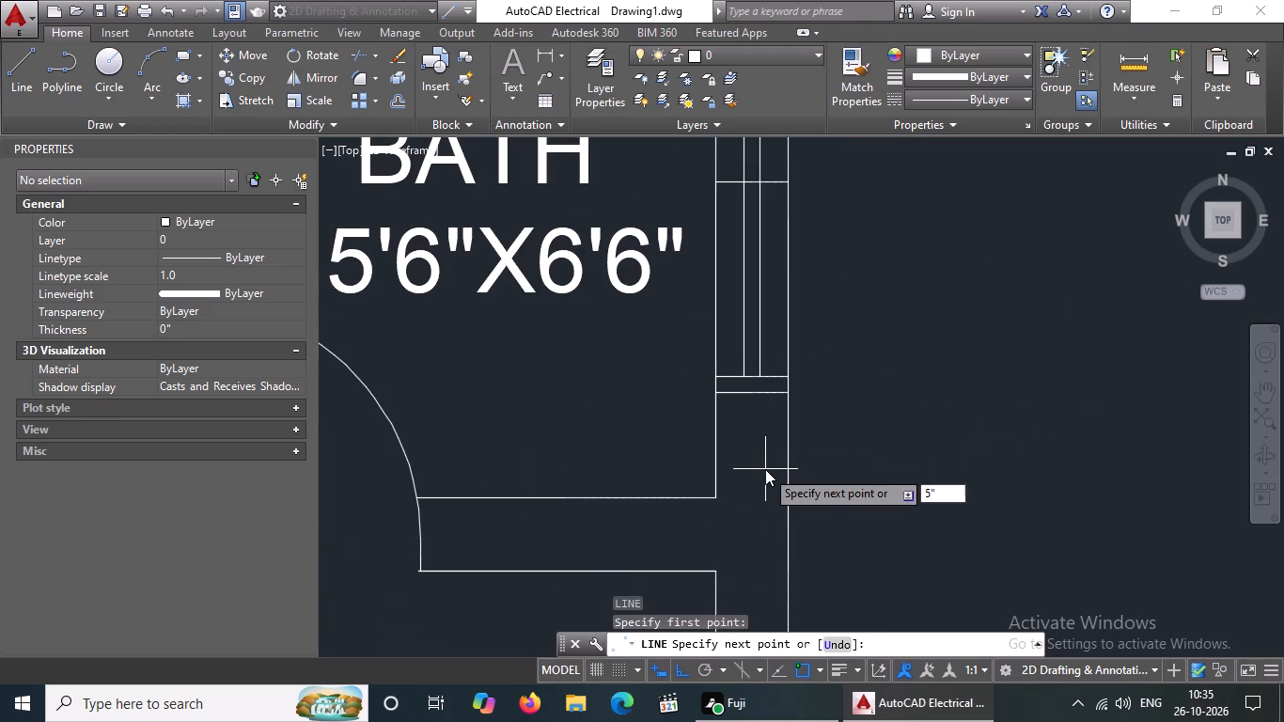
key("Return")
type("1'")
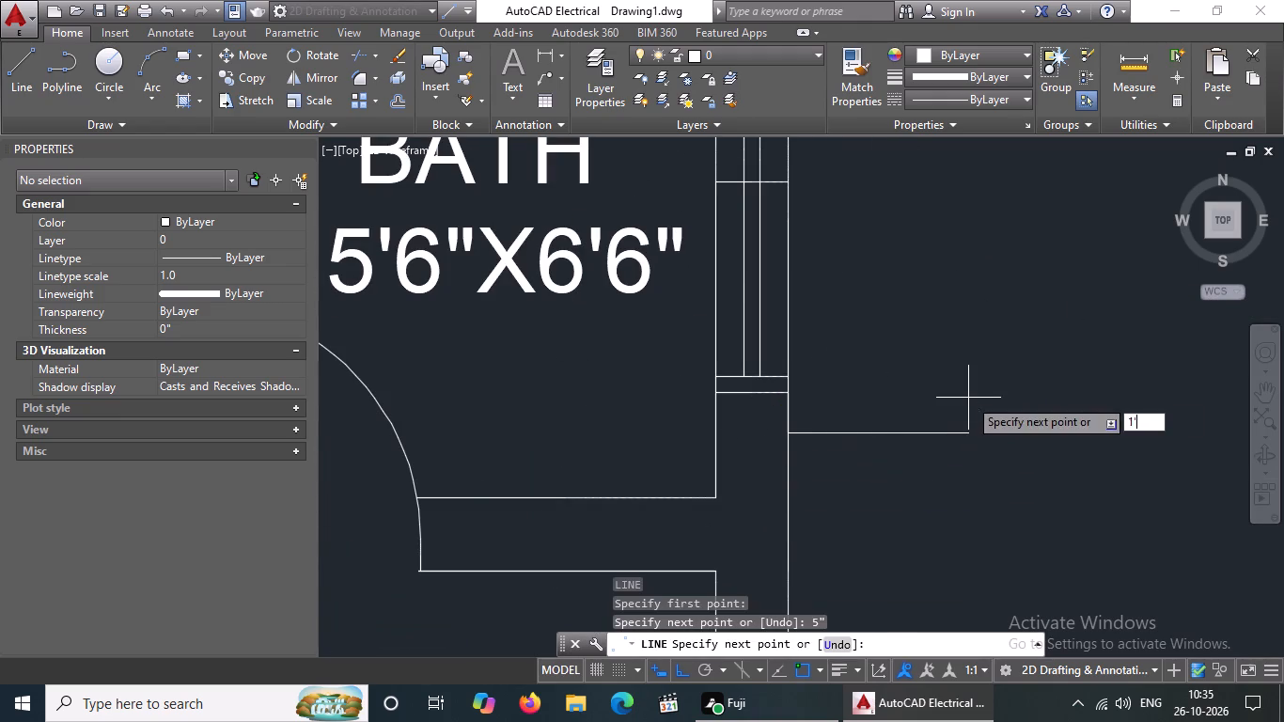
key("Return")
scroll(962, 391, "down", 3)
left_click(940, 272)
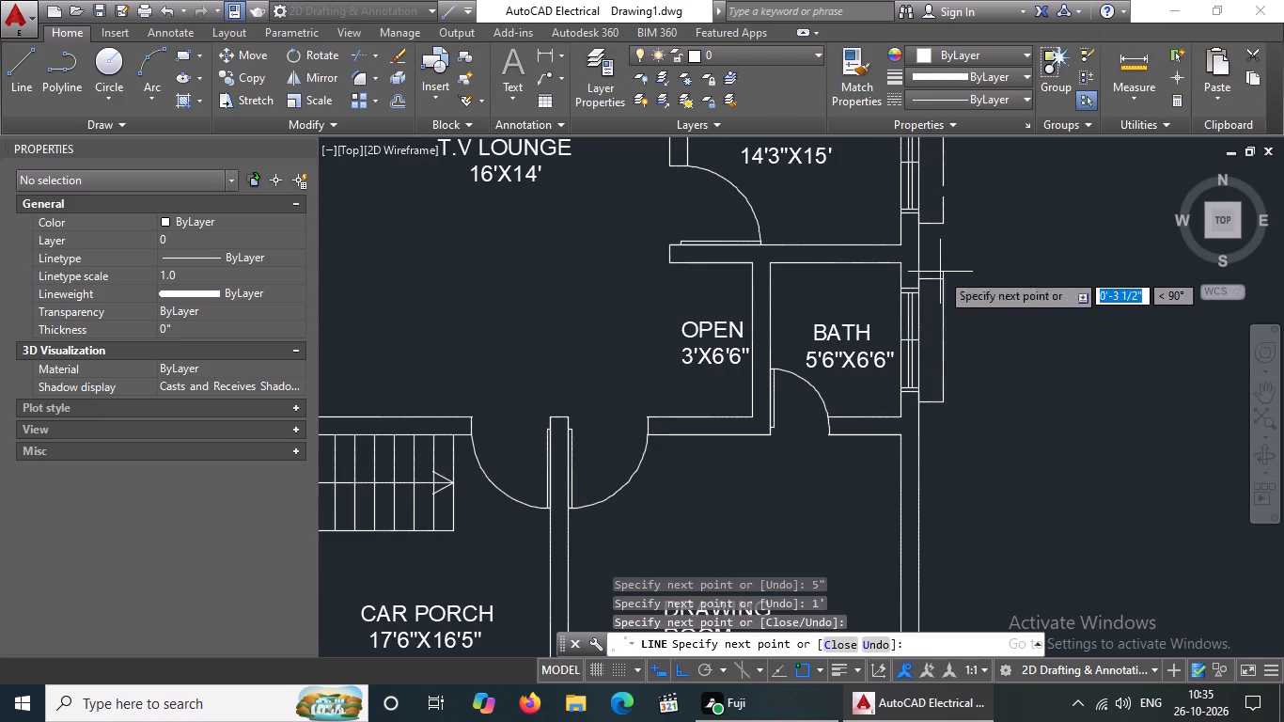
scroll(976, 267, "down", 2)
key("Escape")
Assign the dashed ACAD_ISO02W100 linetype to the five projection lines of the eastern 5'6"X6'6" BATH window.
scroll(979, 282, "up", 3)
scroll(903, 252, "up", 2)
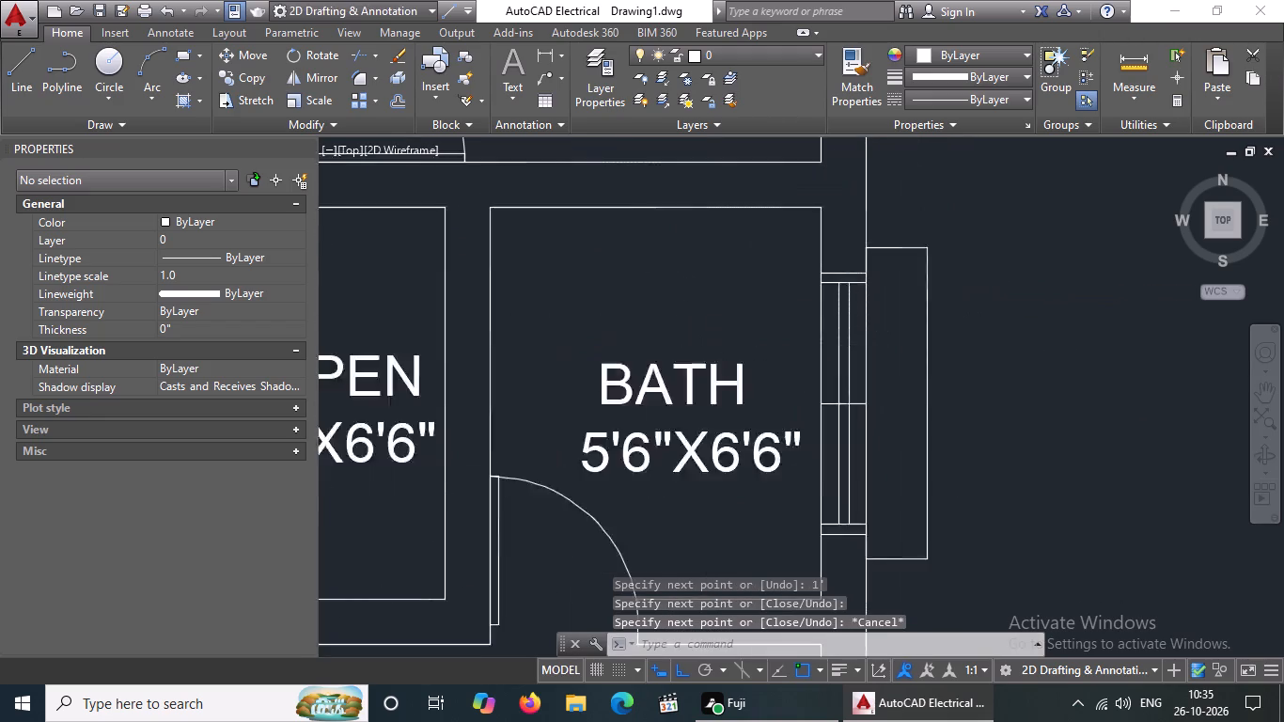
left_click(825, 207)
scroll(902, 325, "down", 3)
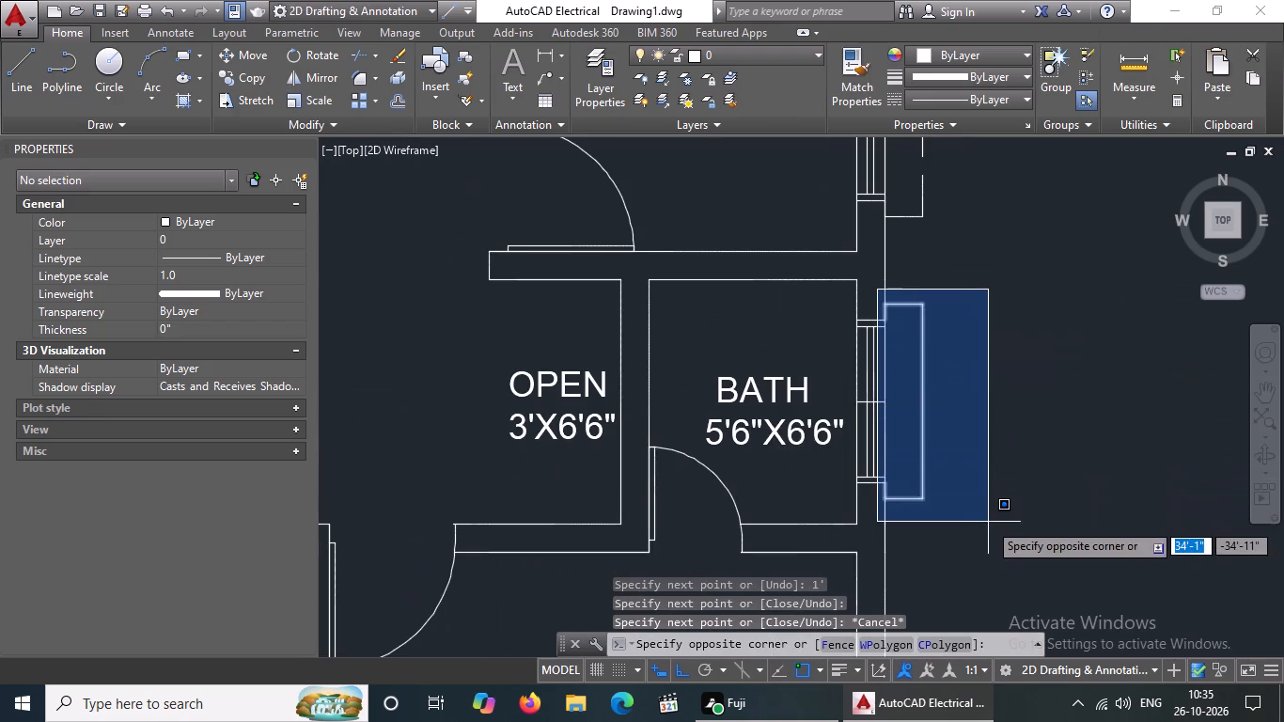
left_click(990, 522)
left_click_drag(939, 100, 943, 115)
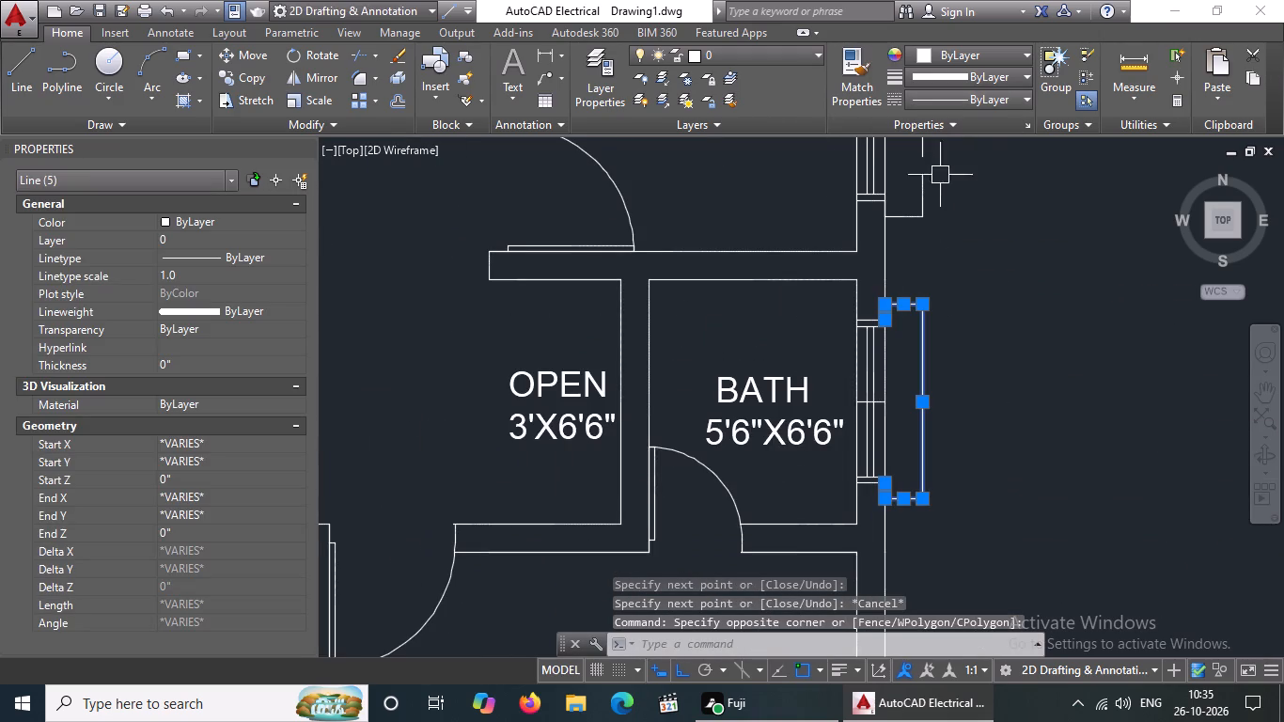
left_click(984, 100)
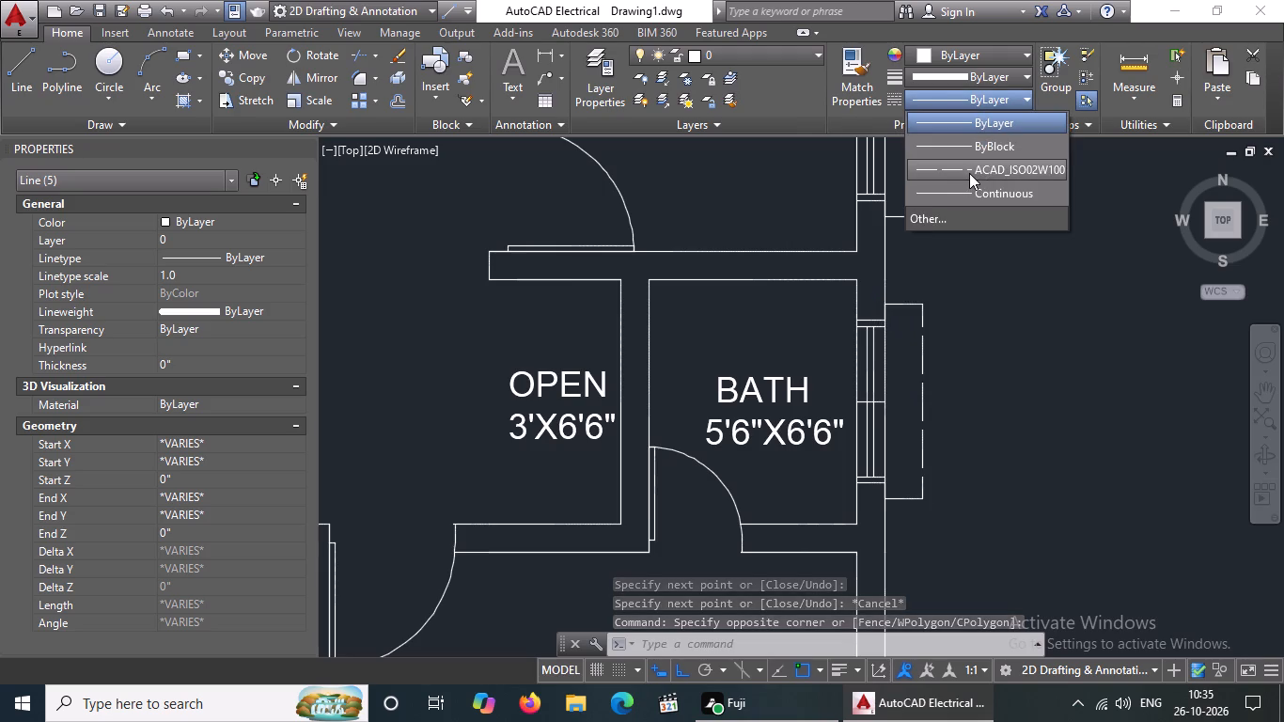
left_click(969, 171)
Set the linetype scale of the five dashed BATH window projection lines to 2.
left_click(196, 273)
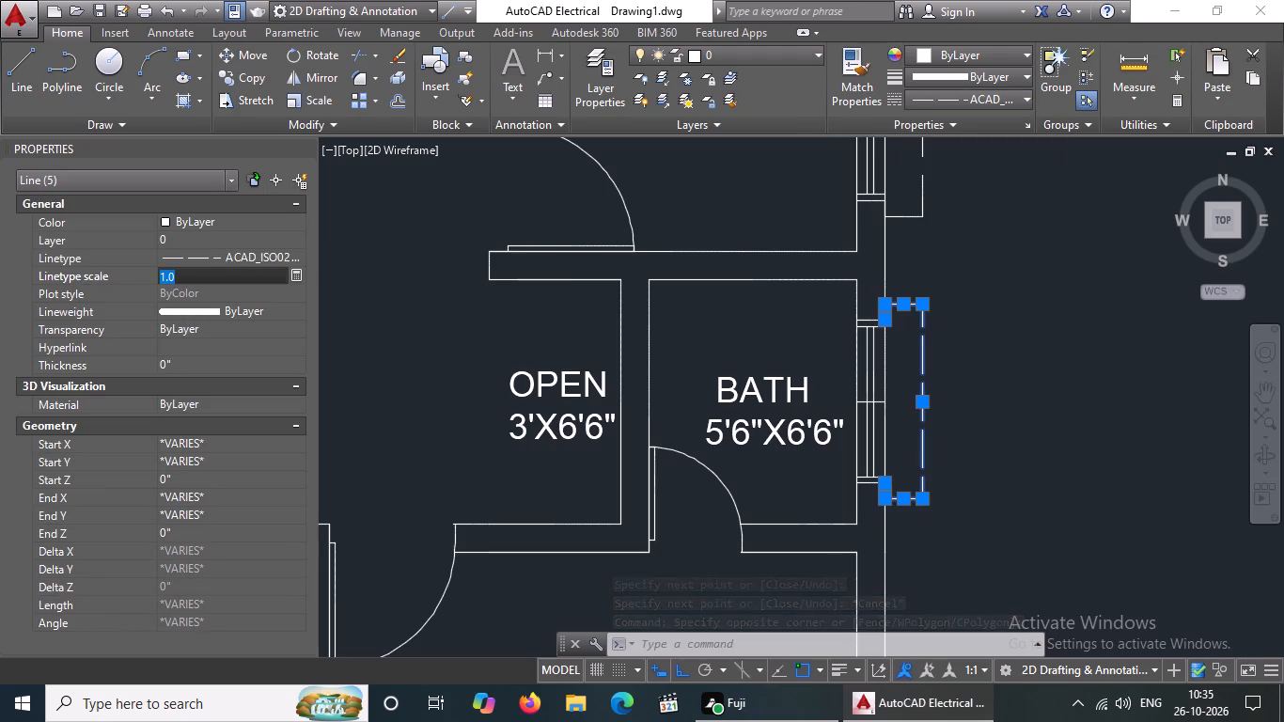
key("BackSpace")
key("BackSpace")
key("2")
key("Return")
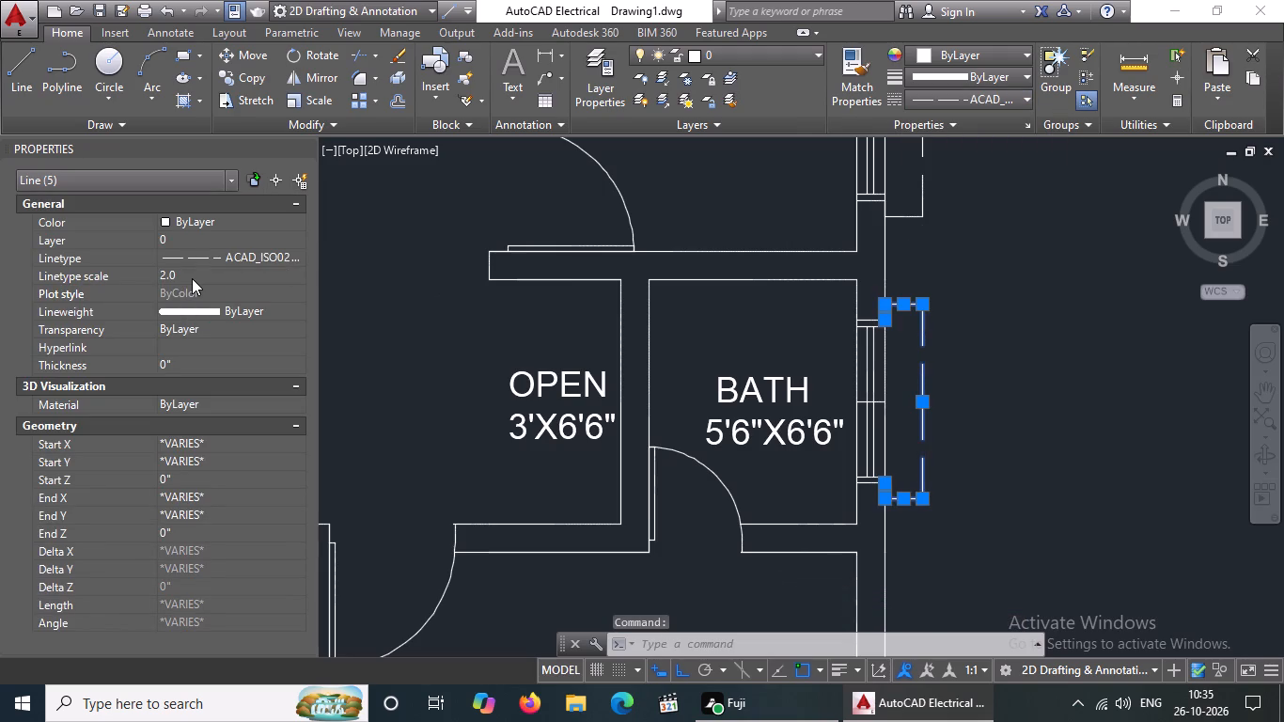
scroll(743, 387, "down", 3)
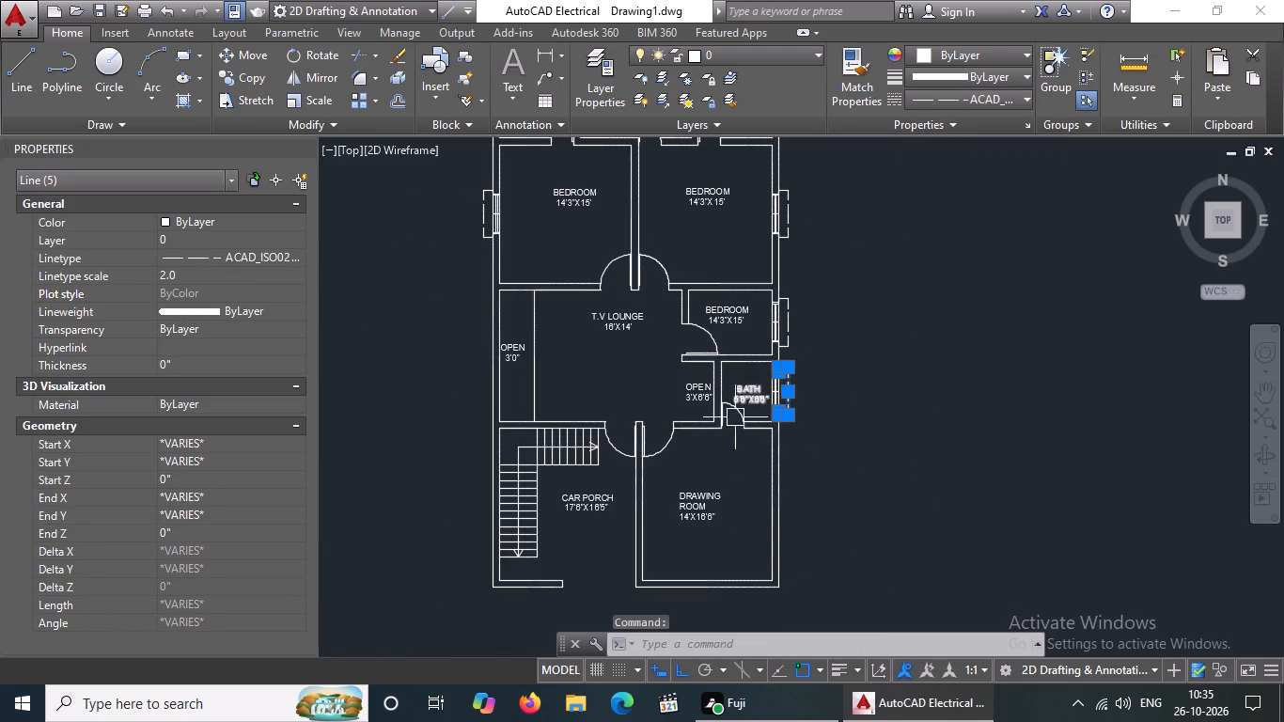
key("Escape")
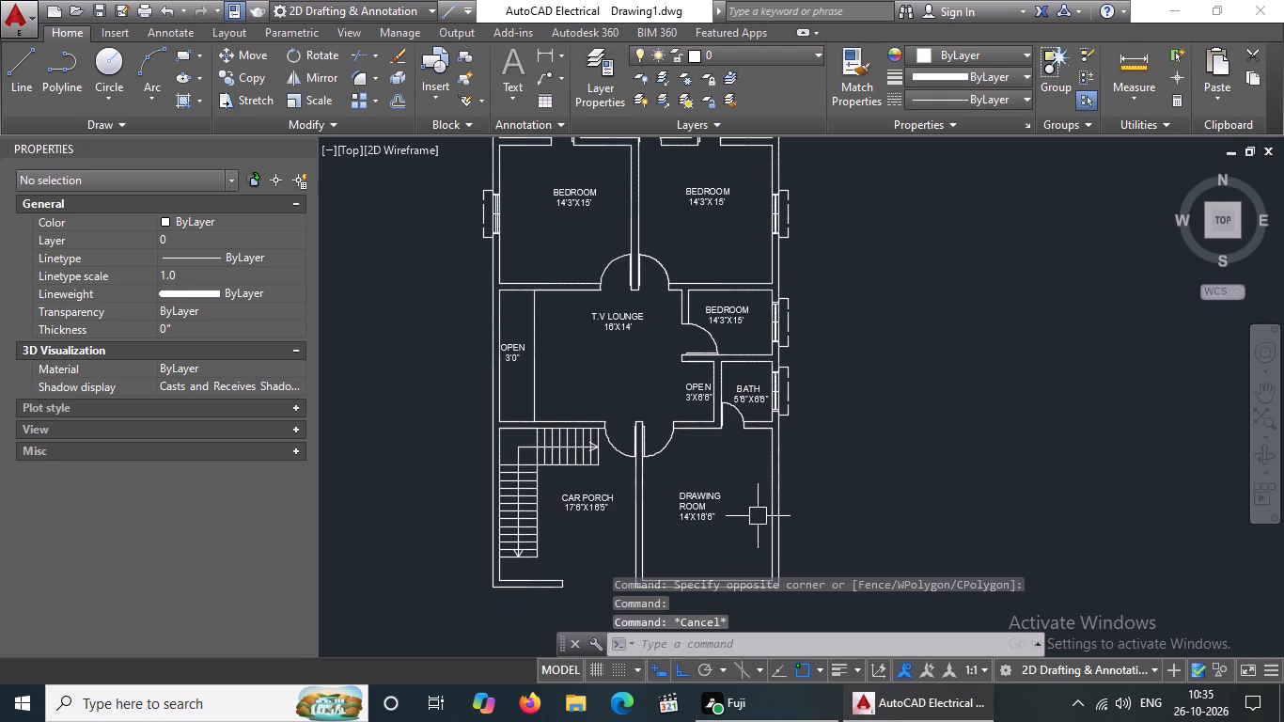
Draw a 9" line west across the outer wall from the midpoint of the OPEN 3'0" area's inner wall face.
scroll(751, 479, "down", 1)
scroll(744, 546, "up", 2)
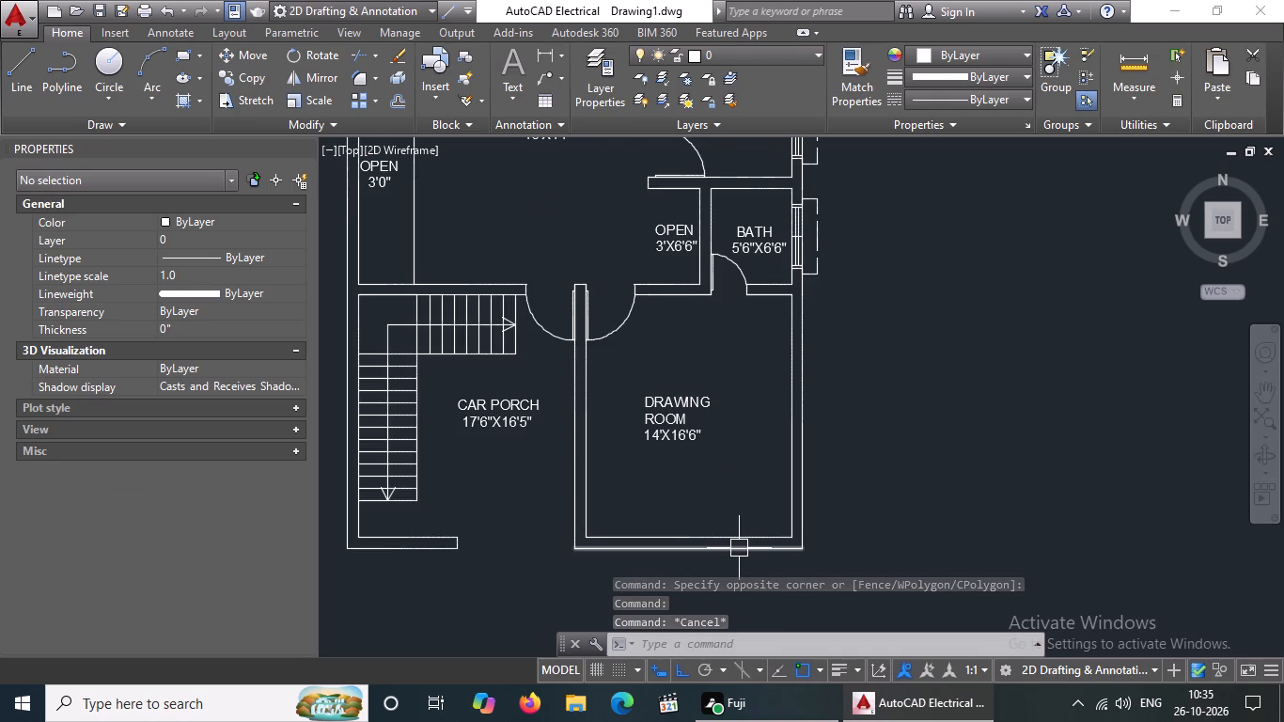
key("Escape")
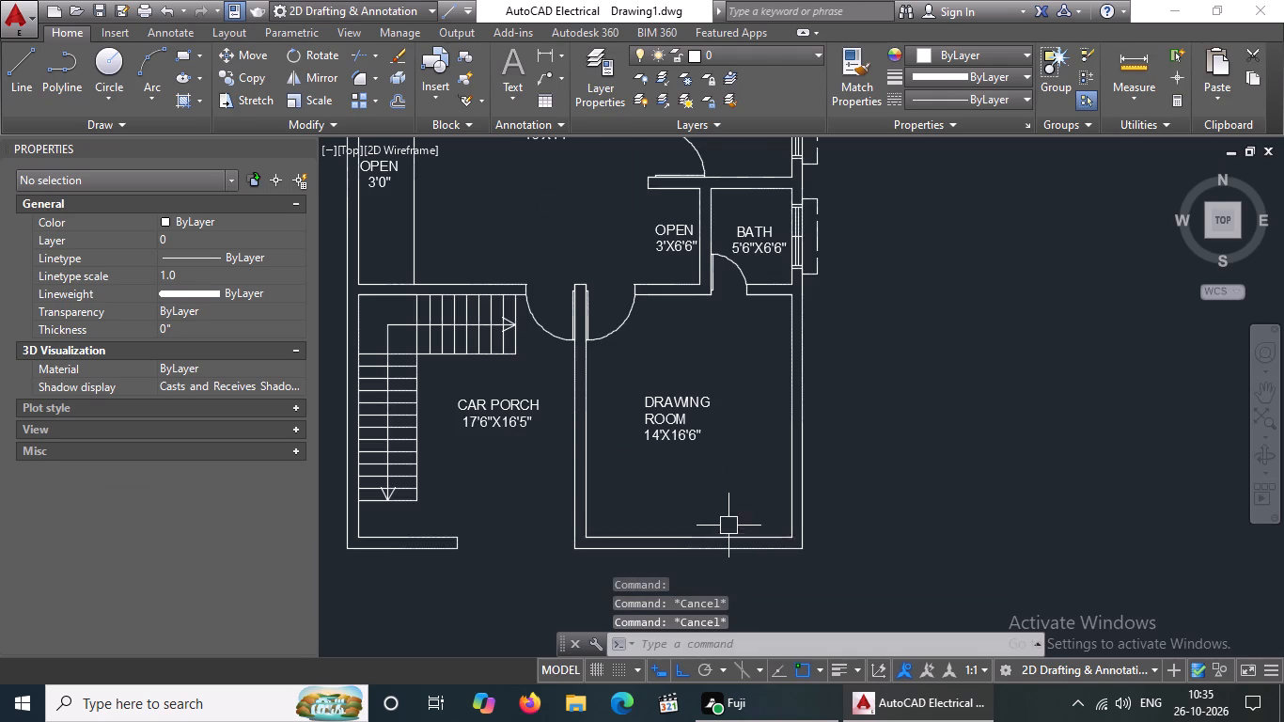
scroll(728, 526, "down", 2)
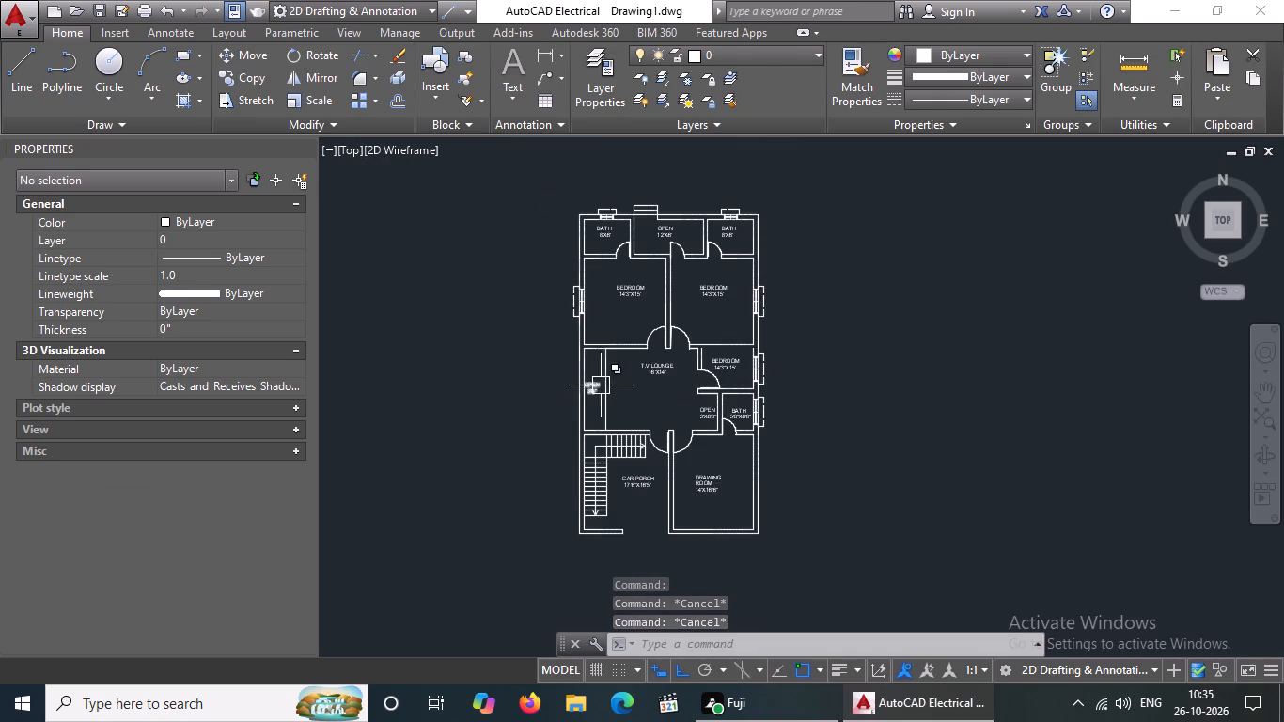
scroll(596, 386, "up", 3)
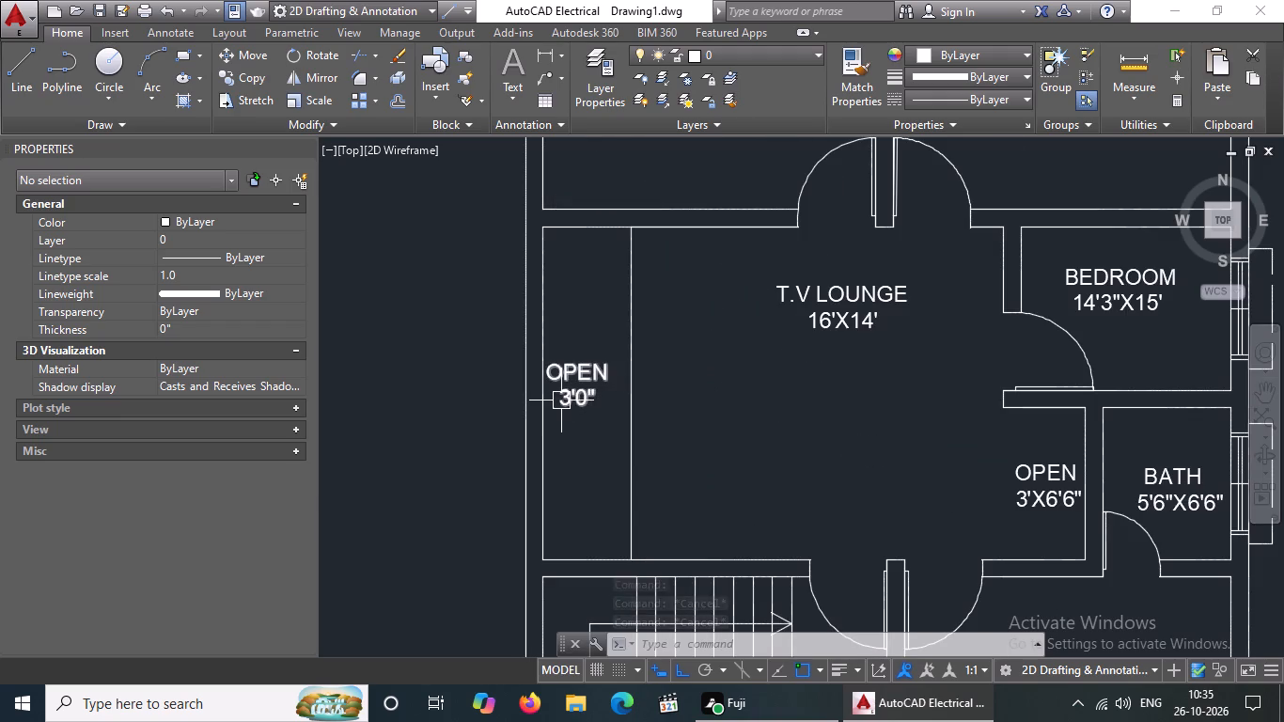
key("l")
key("Return")
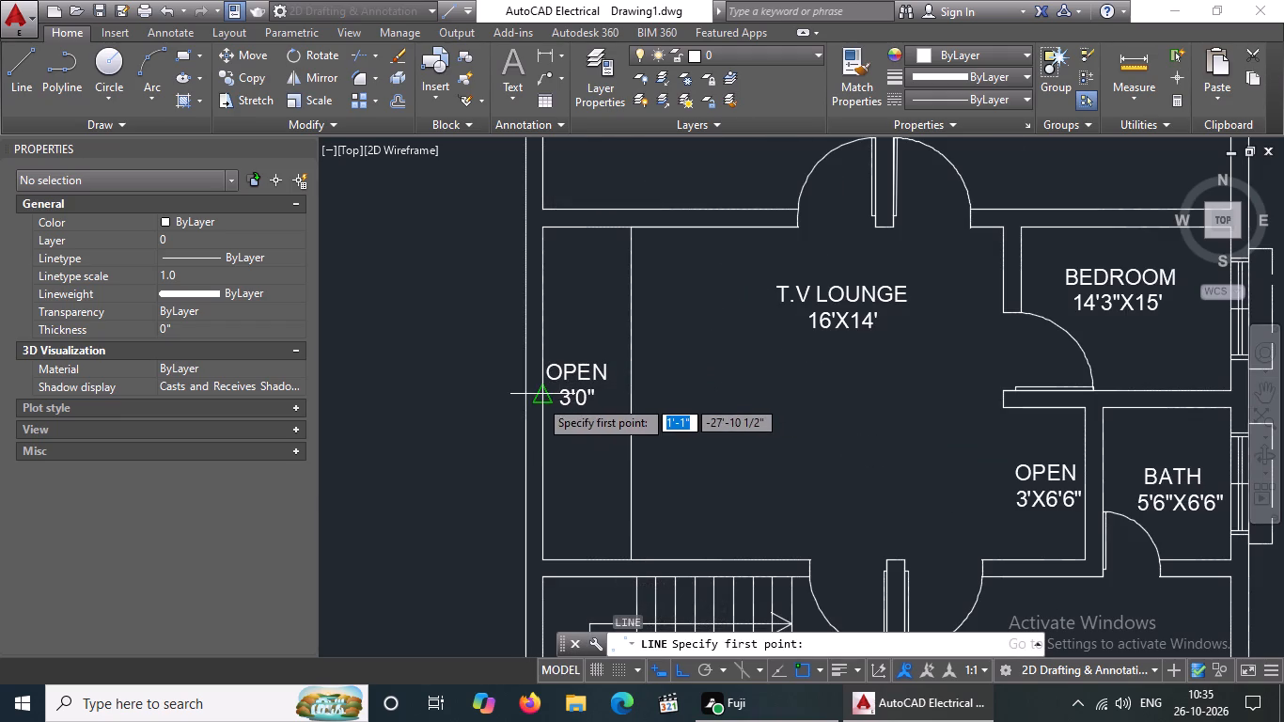
left_click(539, 399)
key("9")
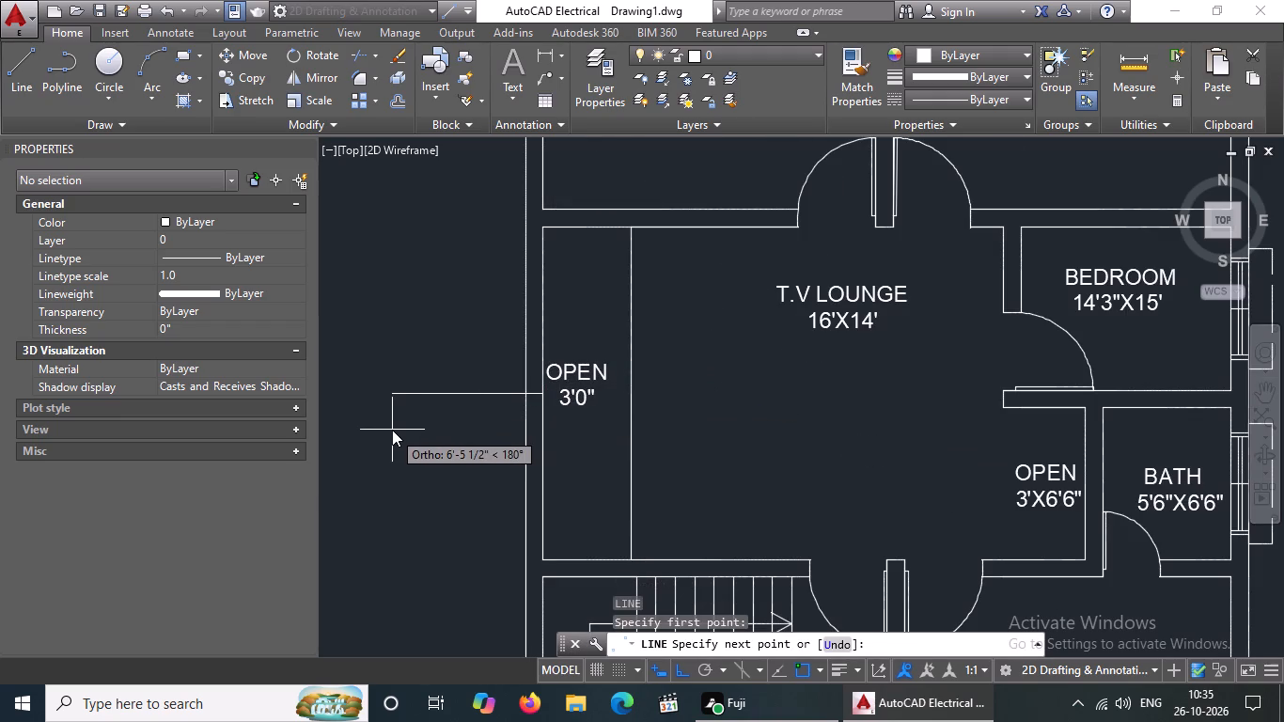
key("shift+quotedbl")
key("Return")
key("Return")
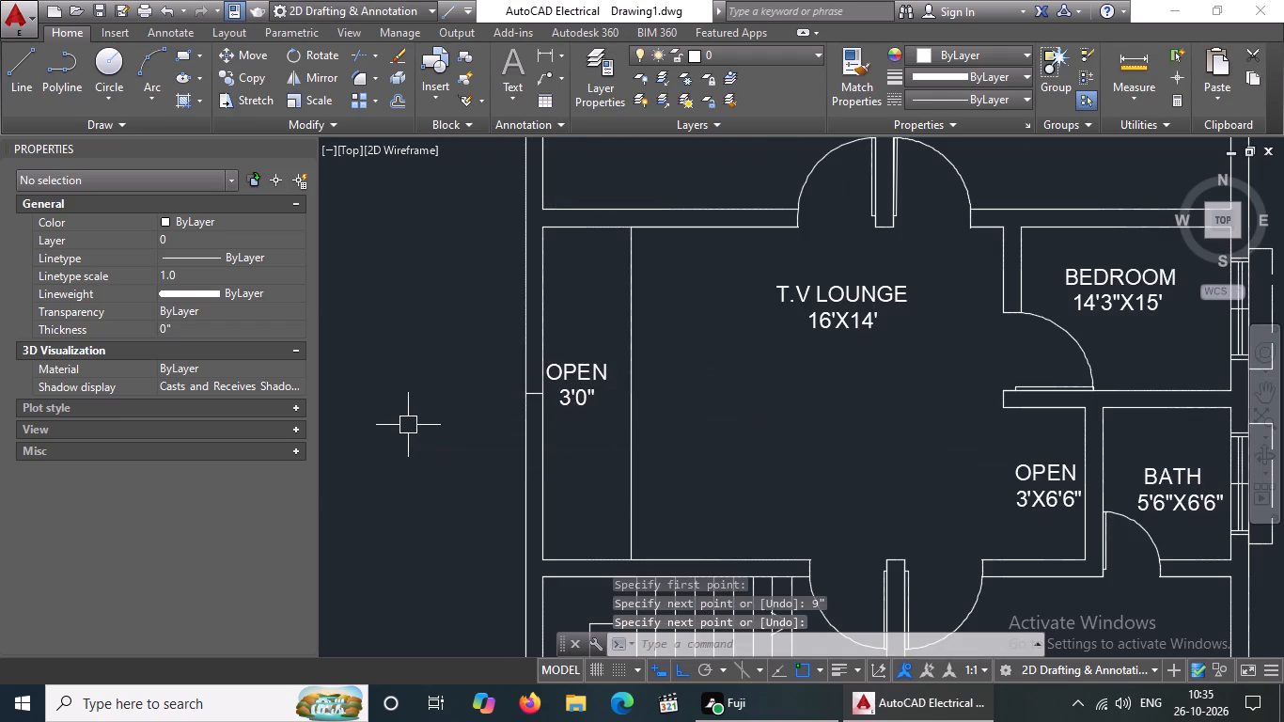
Offset the line across the OPEN 3'0" area's west wall 2' to the north and 2' to the south.
key("Escape")
key("o")
key("Return")
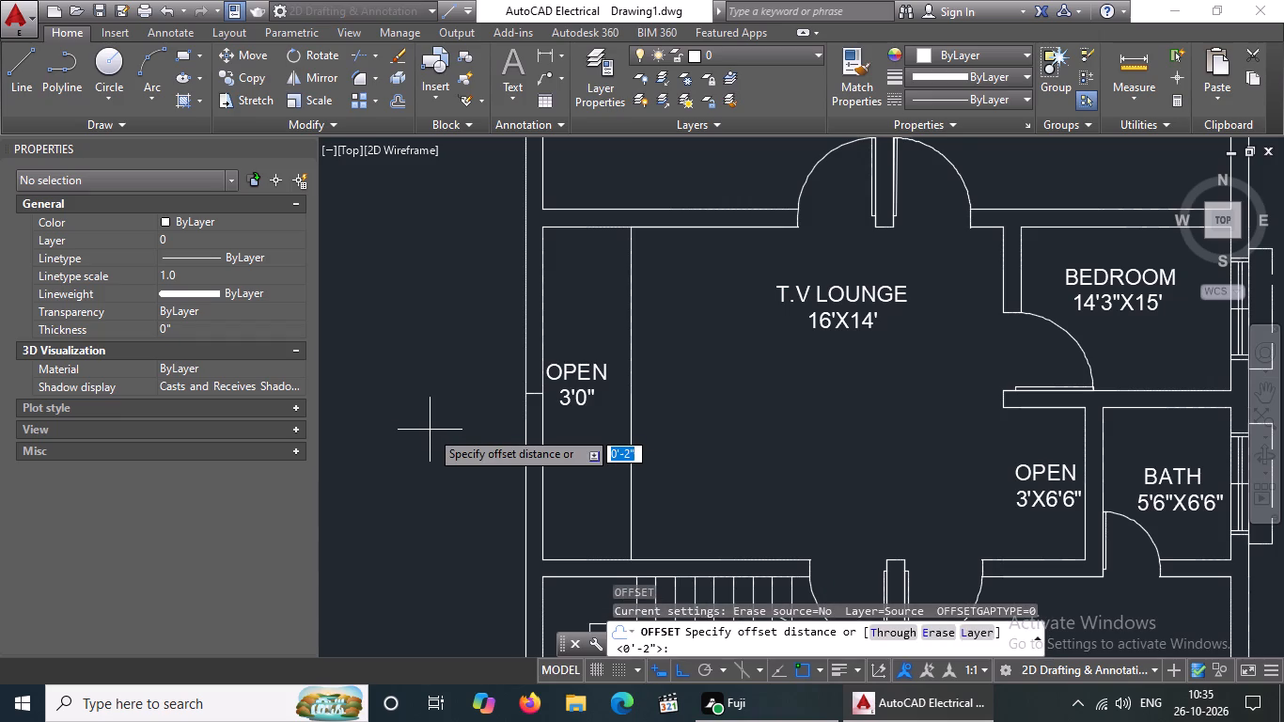
type("2'")
key("Return")
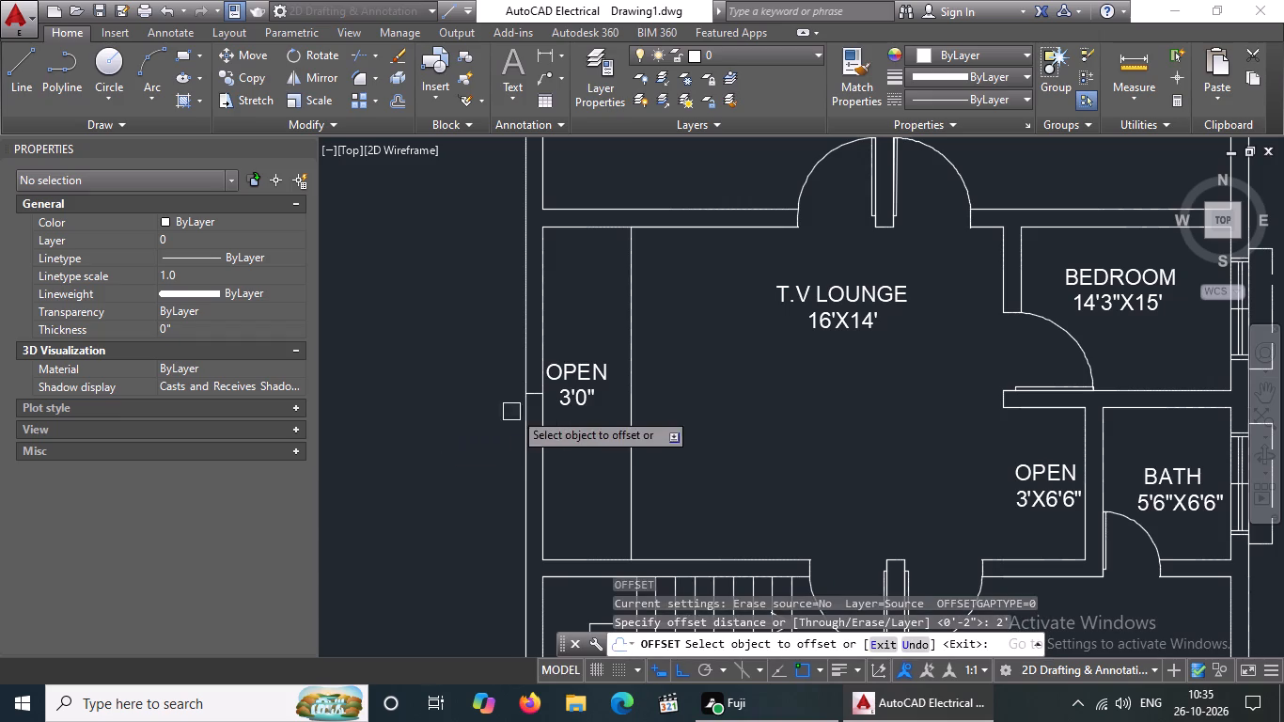
scroll(535, 385, "up", 2)
left_click_drag(538, 402, 538, 373)
left_click(538, 345)
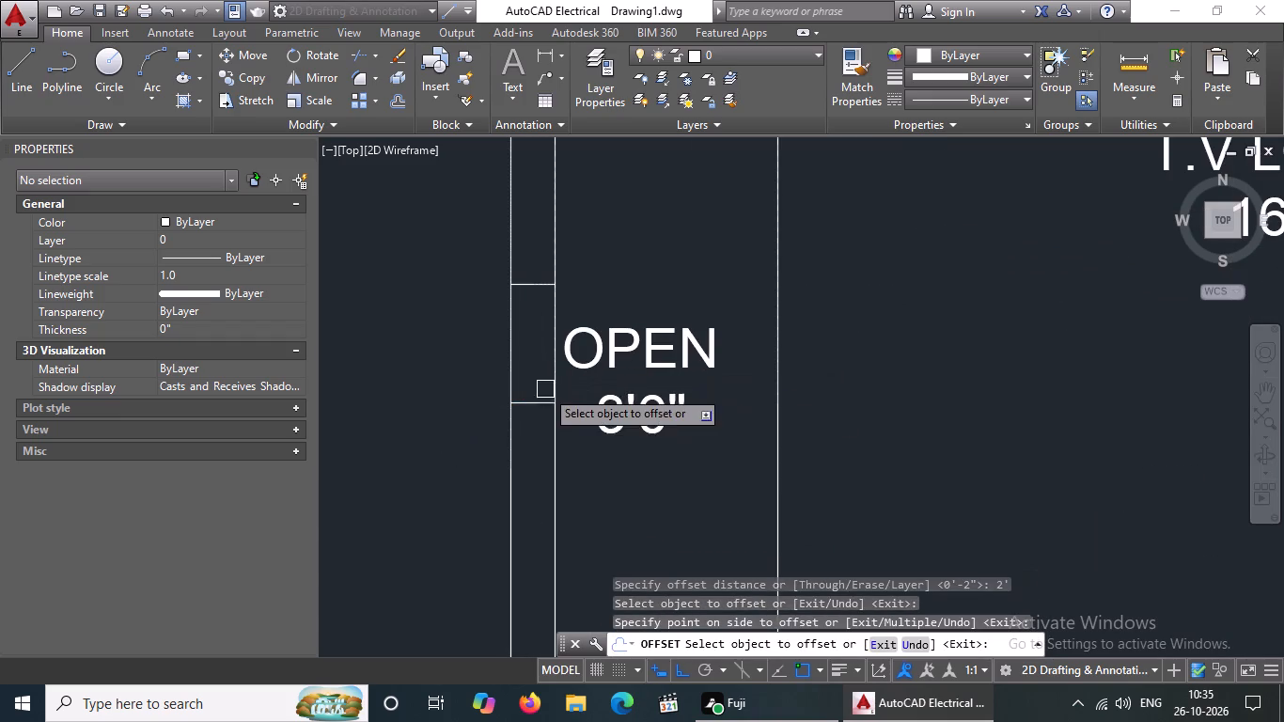
left_click_drag(540, 403, 533, 427)
left_click(520, 488)
scroll(535, 471, "down", 2)
key("Escape")
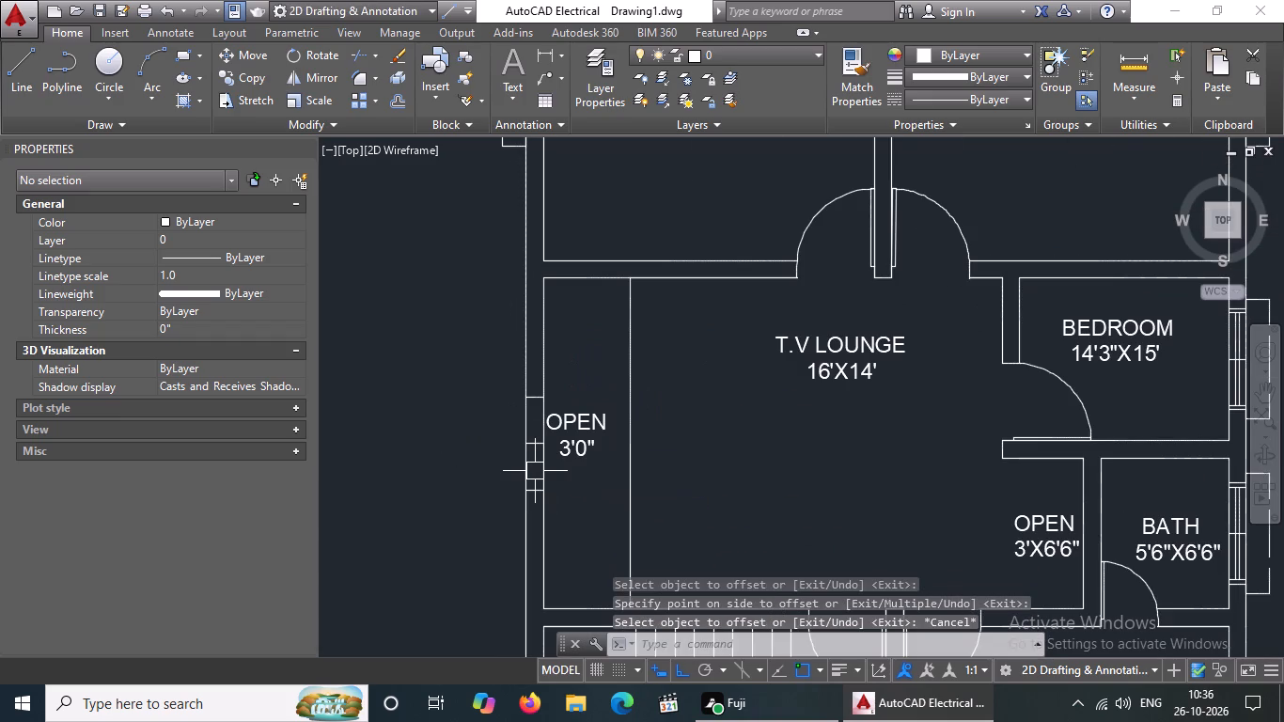
Draw a line along the wall's centre between the midpoints of the OPEN 3'0" window's northern and southern end lines.
key("l")
key("Return")
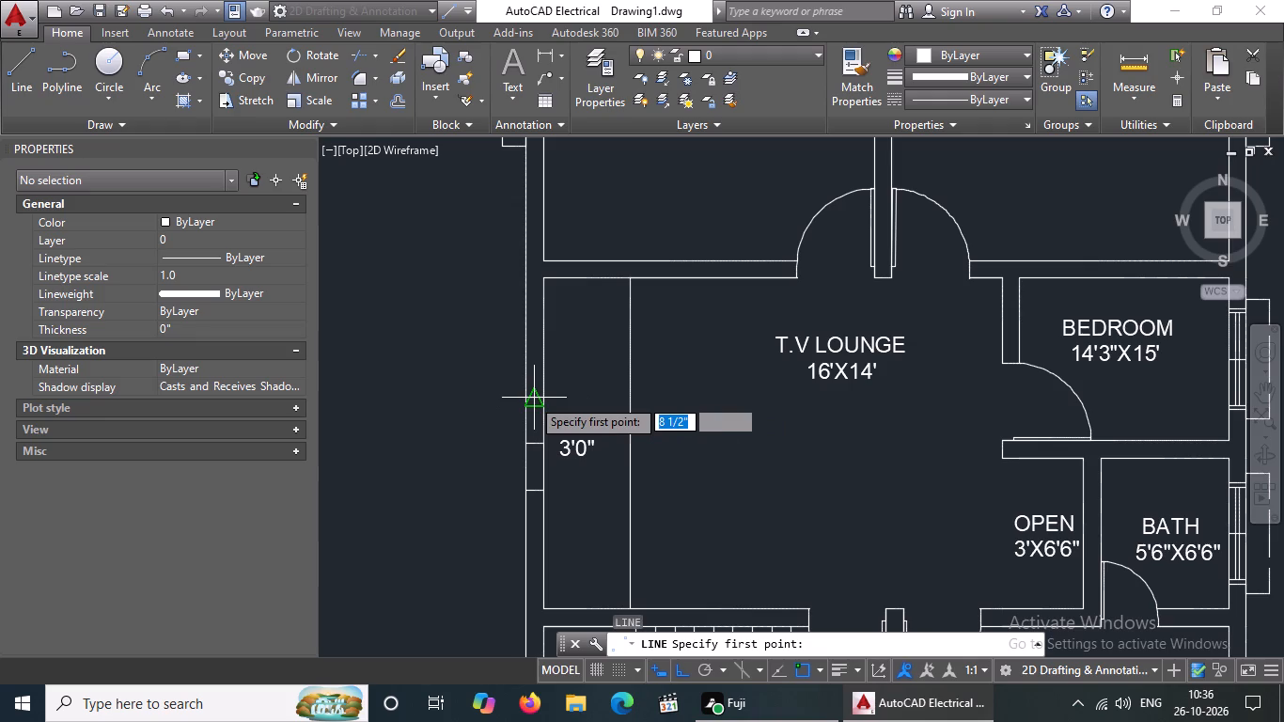
left_click_drag(531, 397, 527, 416)
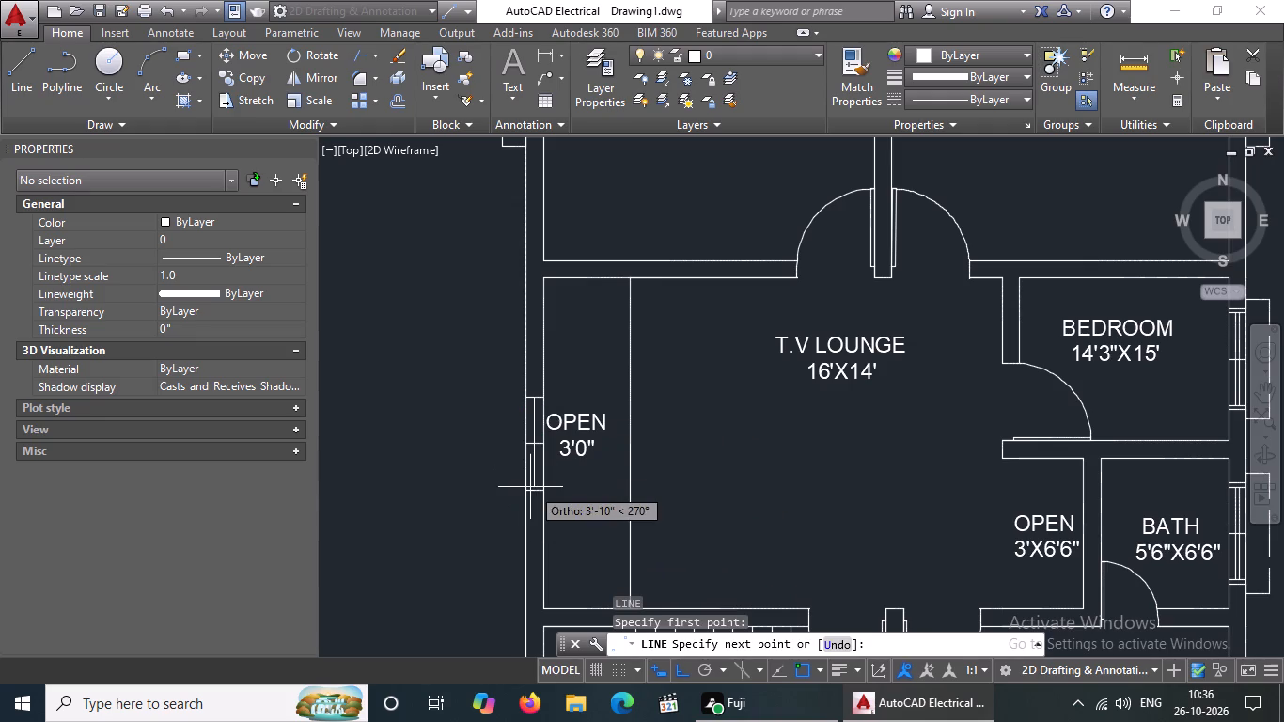
scroll(533, 492, "up", 2)
left_click(530, 490)
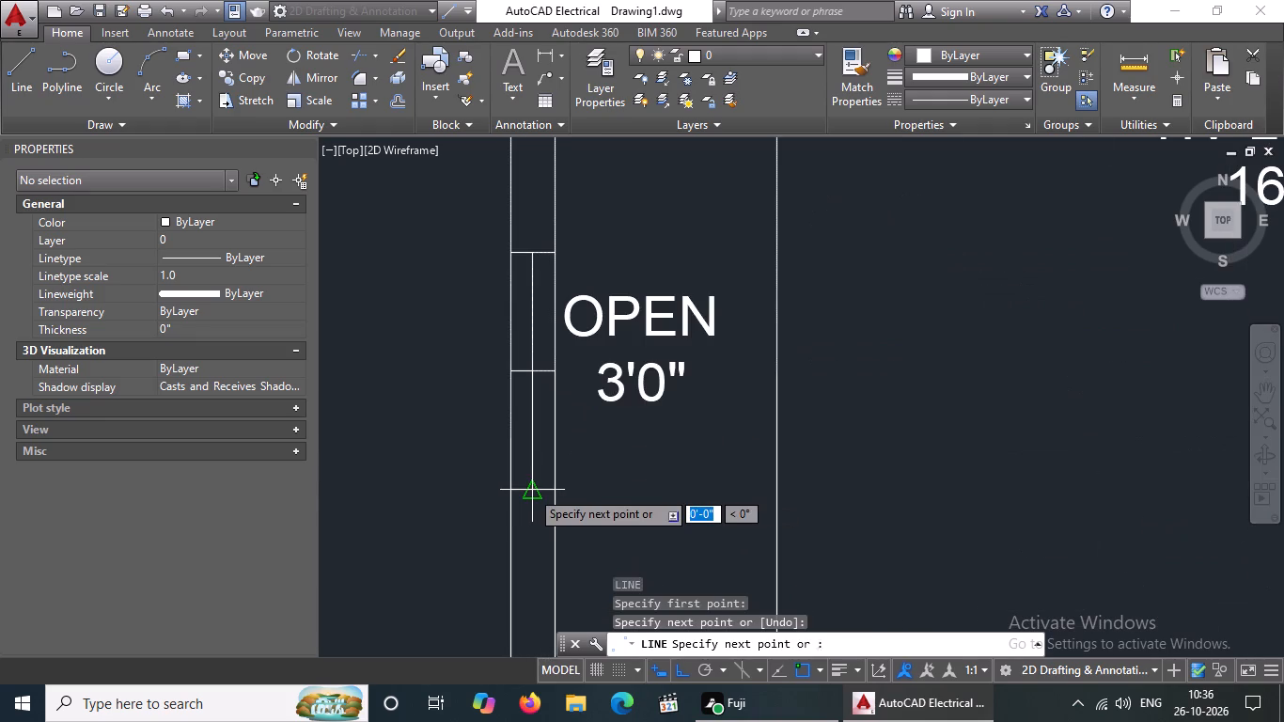
key("Escape")
Offset the OPEN 3'0" window's lengthwise centre line 1" to the west and 1" to the east.
key("o")
key("Return")
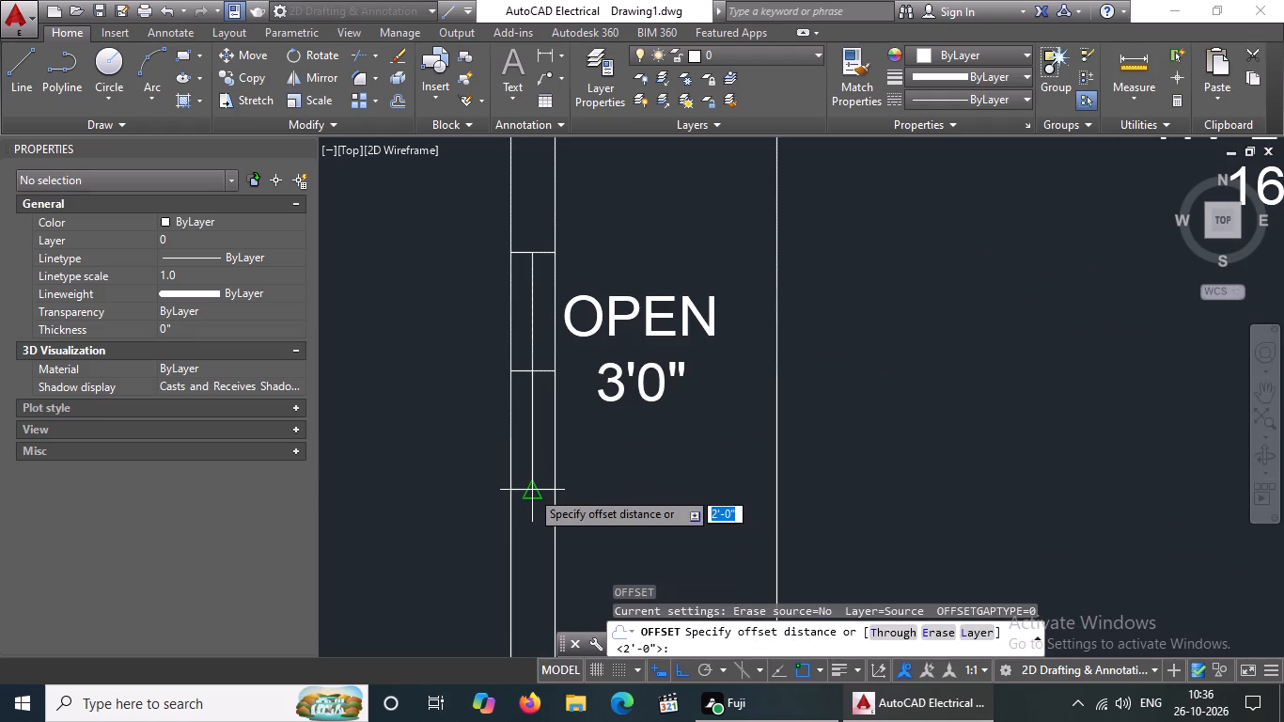
key("1")
key("shift+quotedbl")
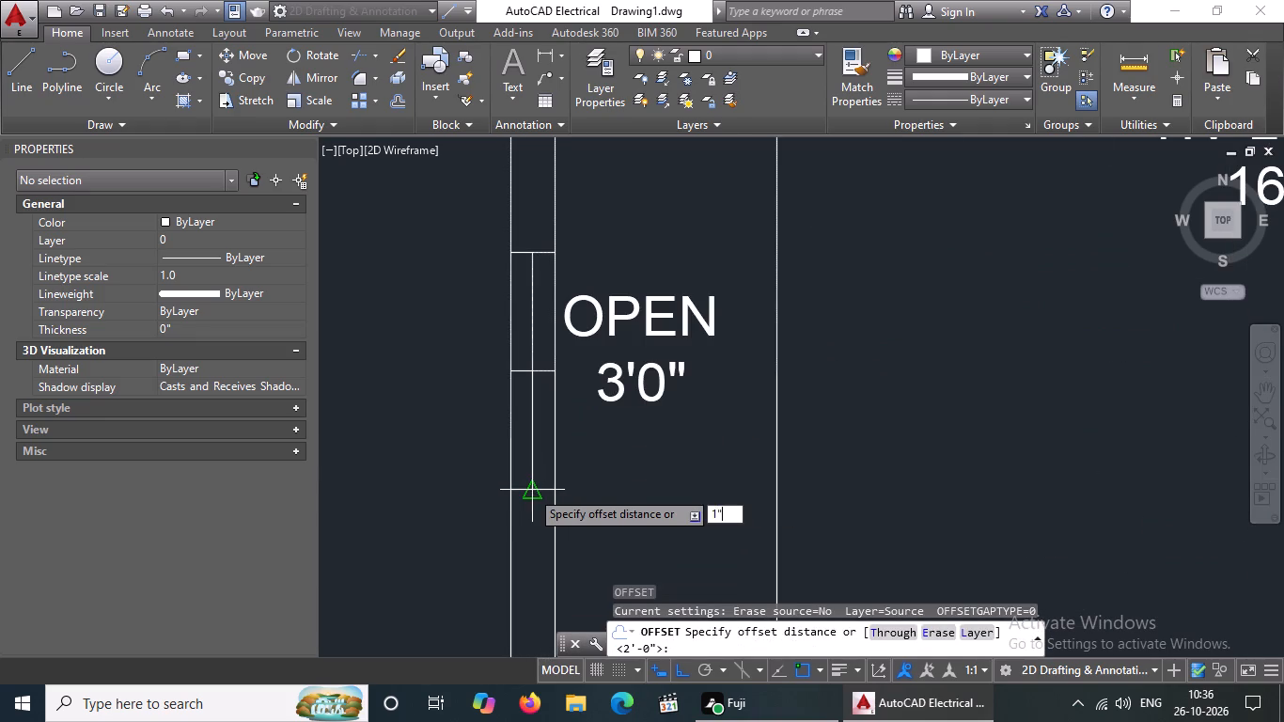
key("Return")
scroll(522, 445, "up", 1)
left_click_drag(538, 430, 517, 438)
left_click_drag(491, 451, 508, 447)
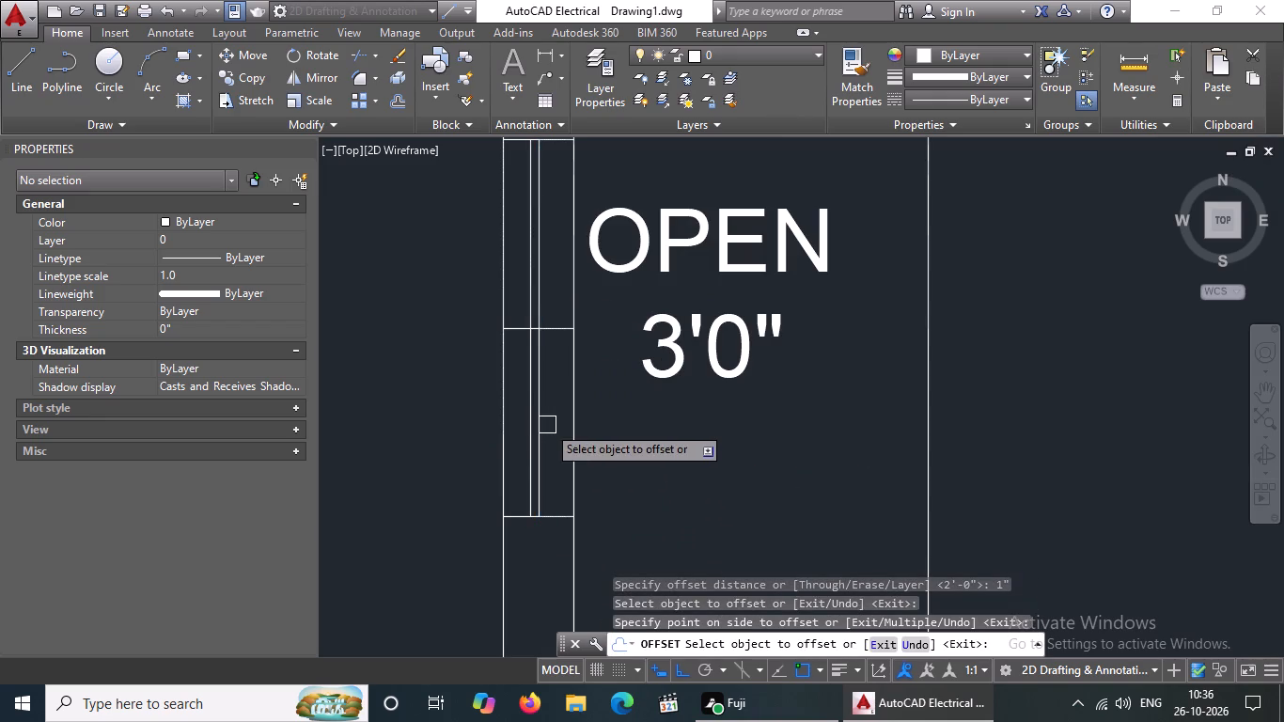
left_click_drag(541, 428, 576, 425)
left_click(596, 425)
key("Escape")
Erase the original centre line between the two offset frame lines of the OPEN 3'0" window.
scroll(551, 444, "up", 3)
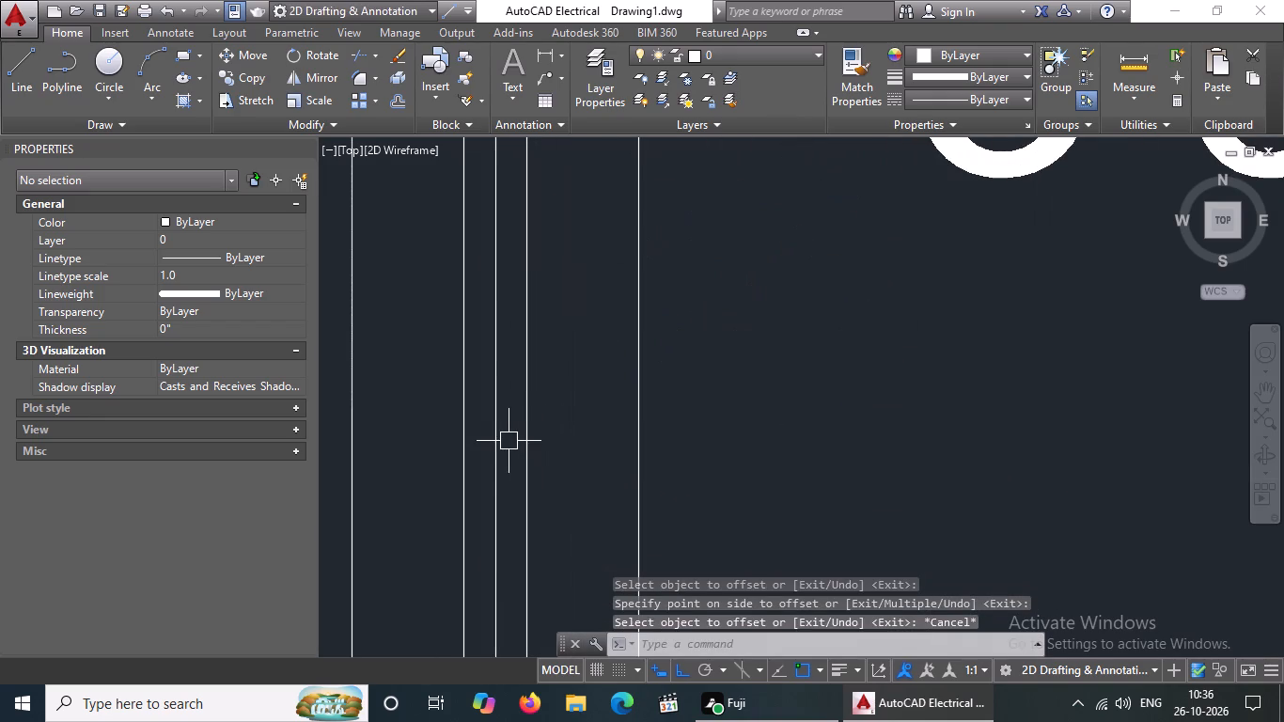
left_click(498, 447)
key("Delete")
scroll(500, 448, "down", 3)
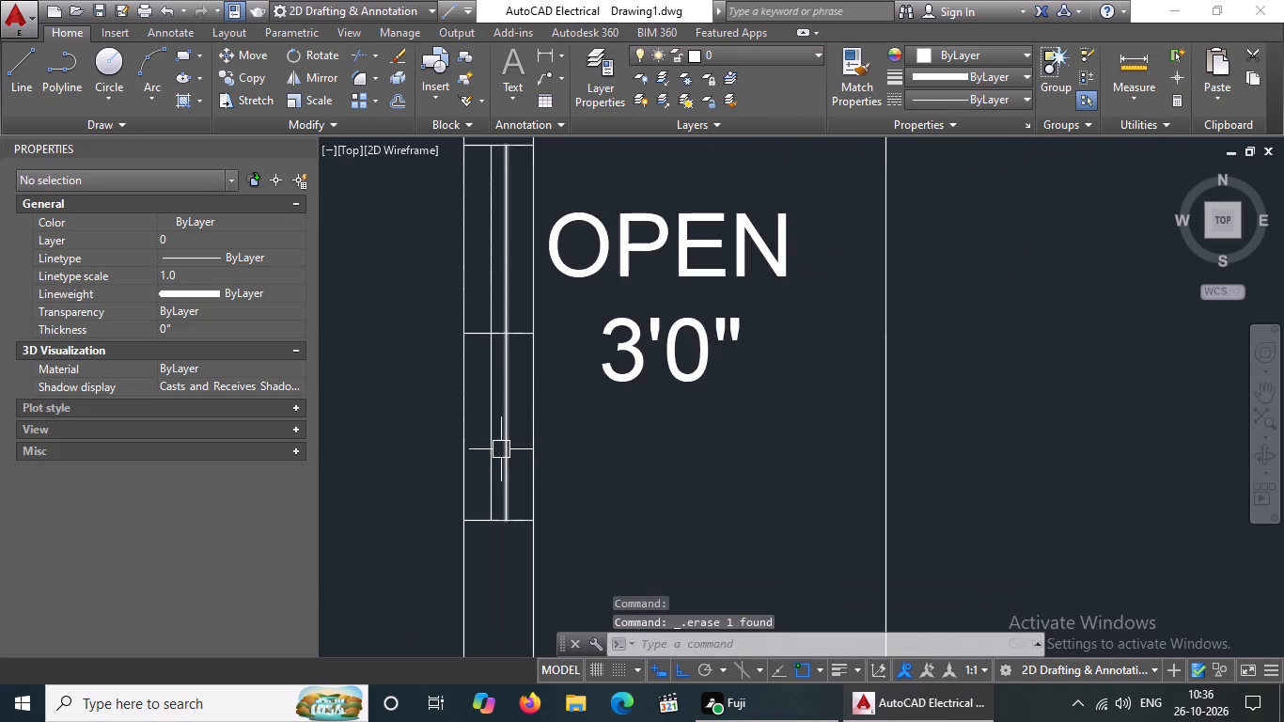
Offset the OPEN 3'0" window's two end lines 2" outward, one to the north and one to the south.
scroll(501, 449, "down", 3)
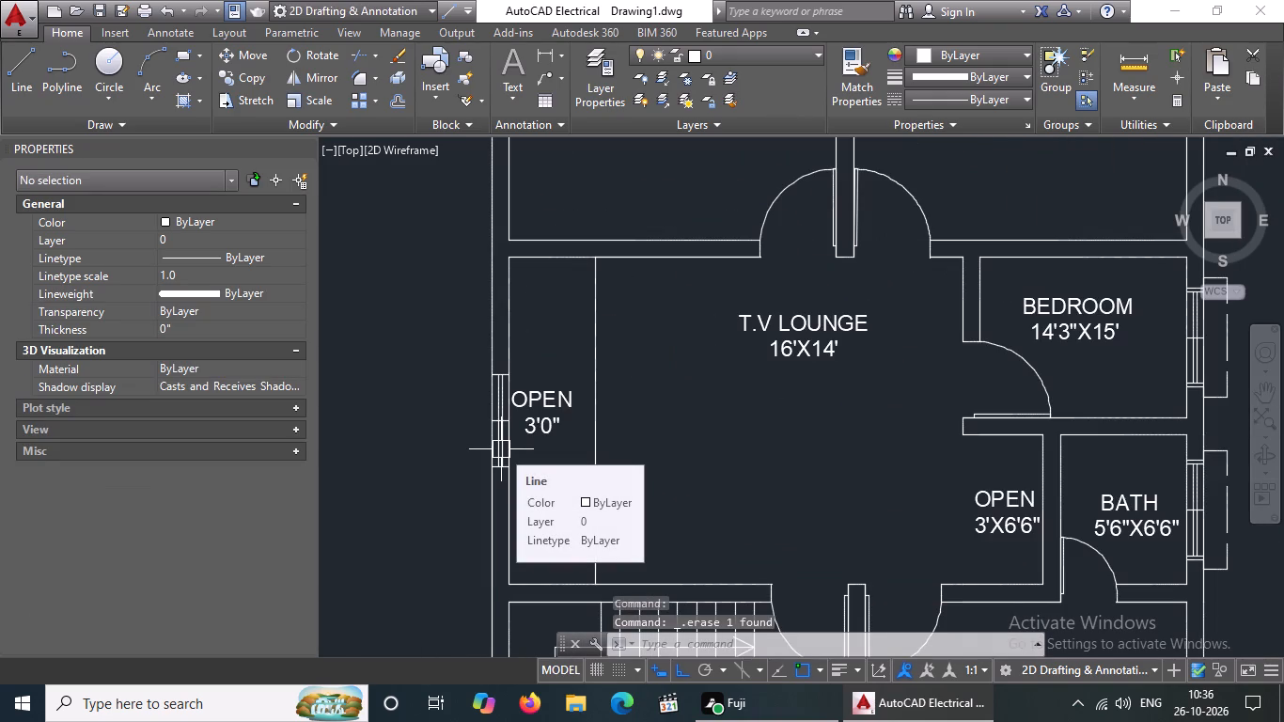
key("o")
key("Return")
type("2\"")
key("Return")
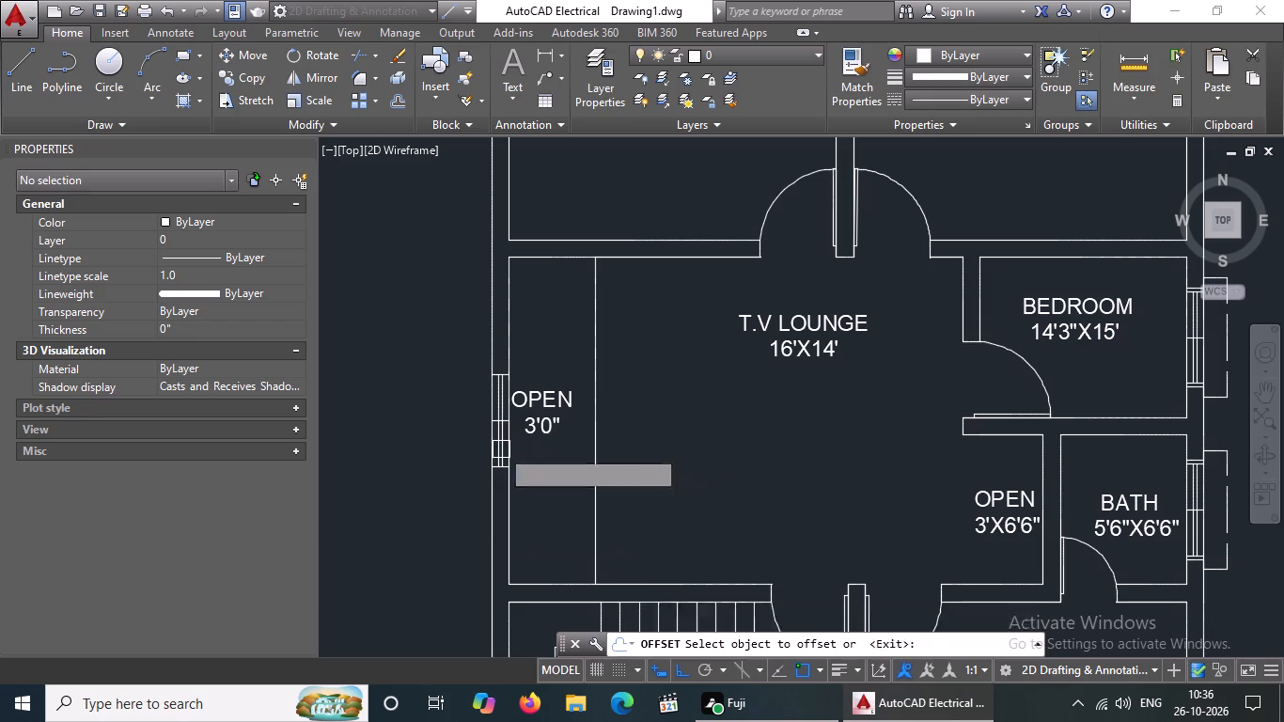
scroll(503, 363, "up", 4)
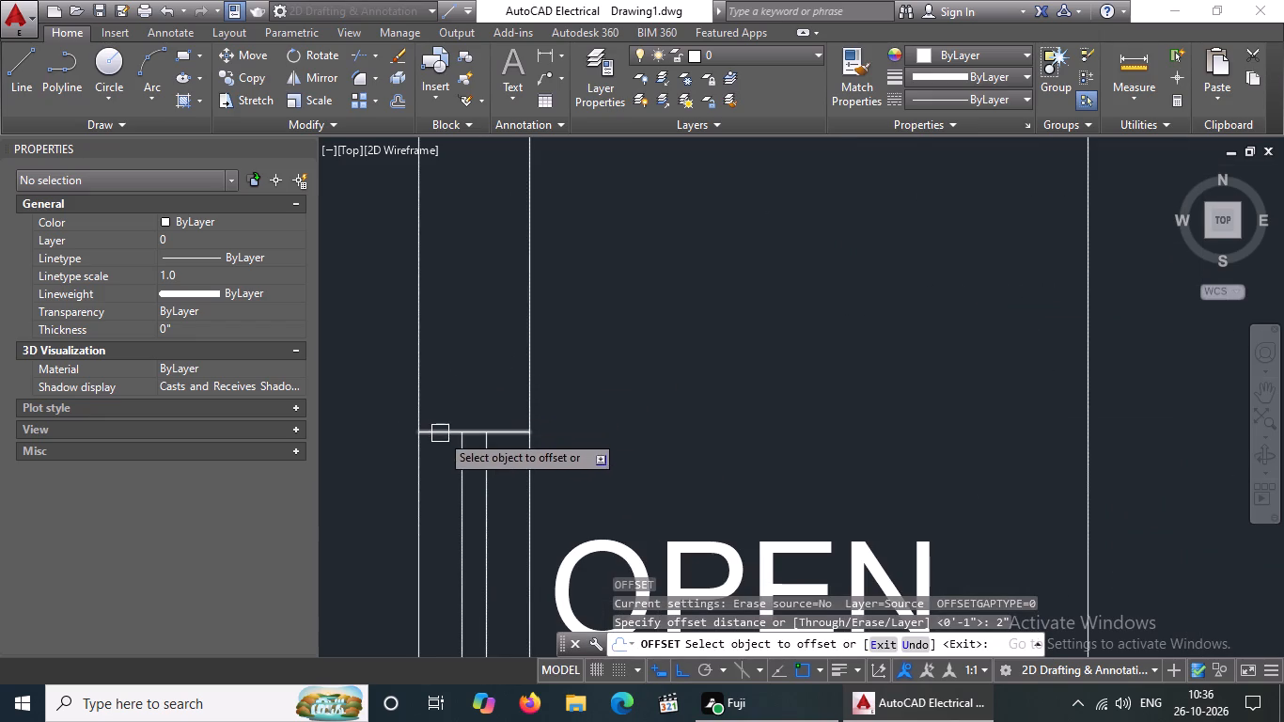
left_click(438, 428)
left_click(460, 372)
scroll(478, 344, "down", 1)
scroll(491, 446, "down", 2)
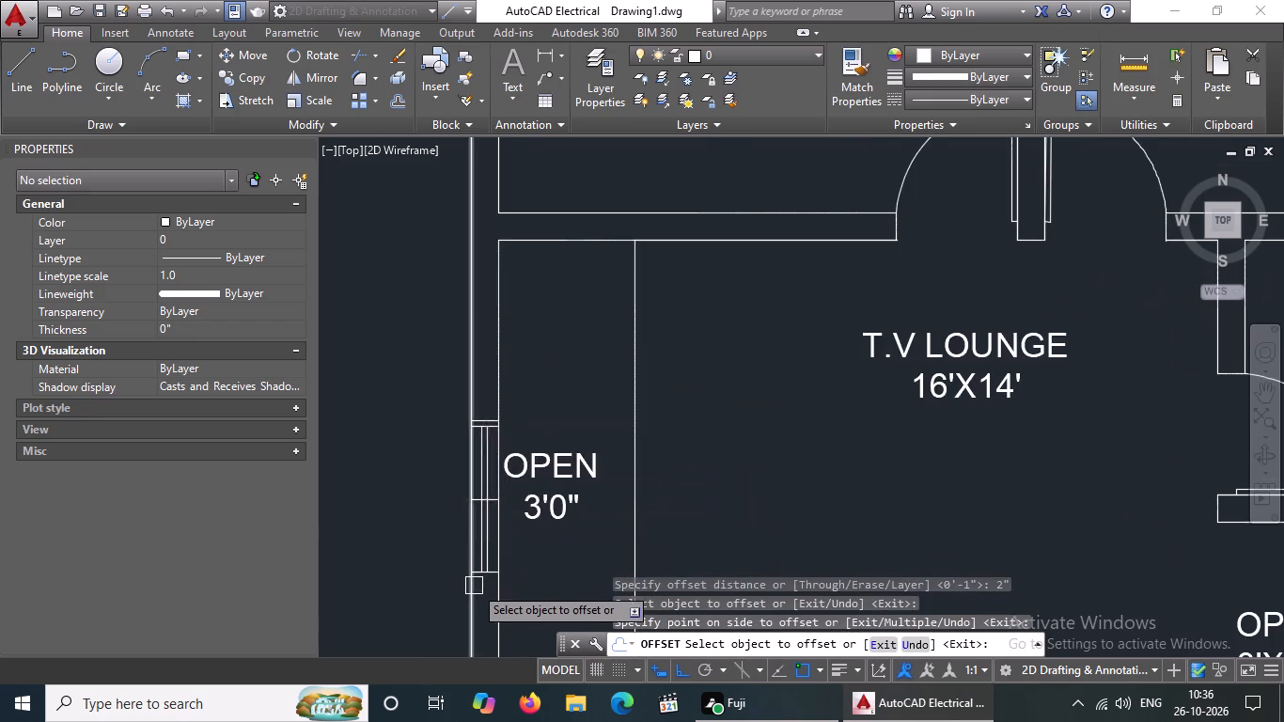
scroll(474, 586, "up", 3)
left_click_drag(473, 535, 473, 544)
left_click_drag(464, 627, 476, 609)
scroll(523, 510, "down", 3)
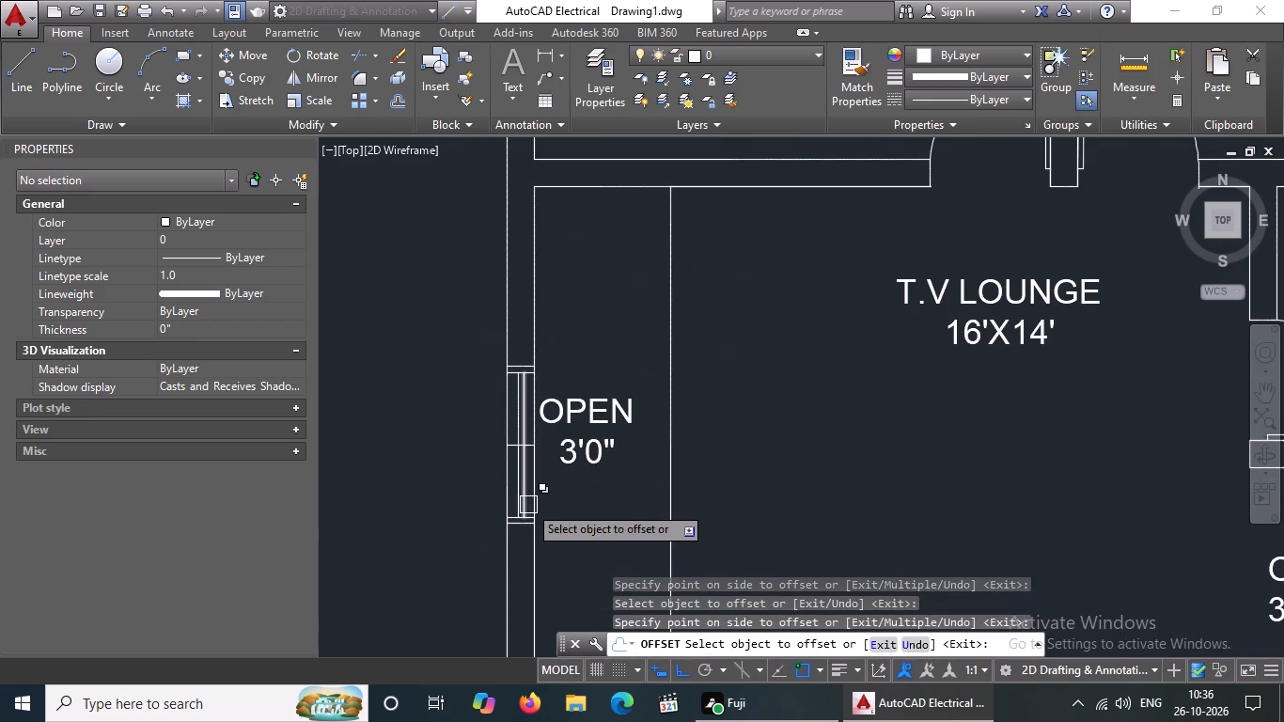
key("Escape")
From the OPEN 3'0" window's northernmost outer corner, draw a 5" line north along the outer wall face and a 1' line west.
key("l")
key("Return")
scroll(516, 408, "up", 2)
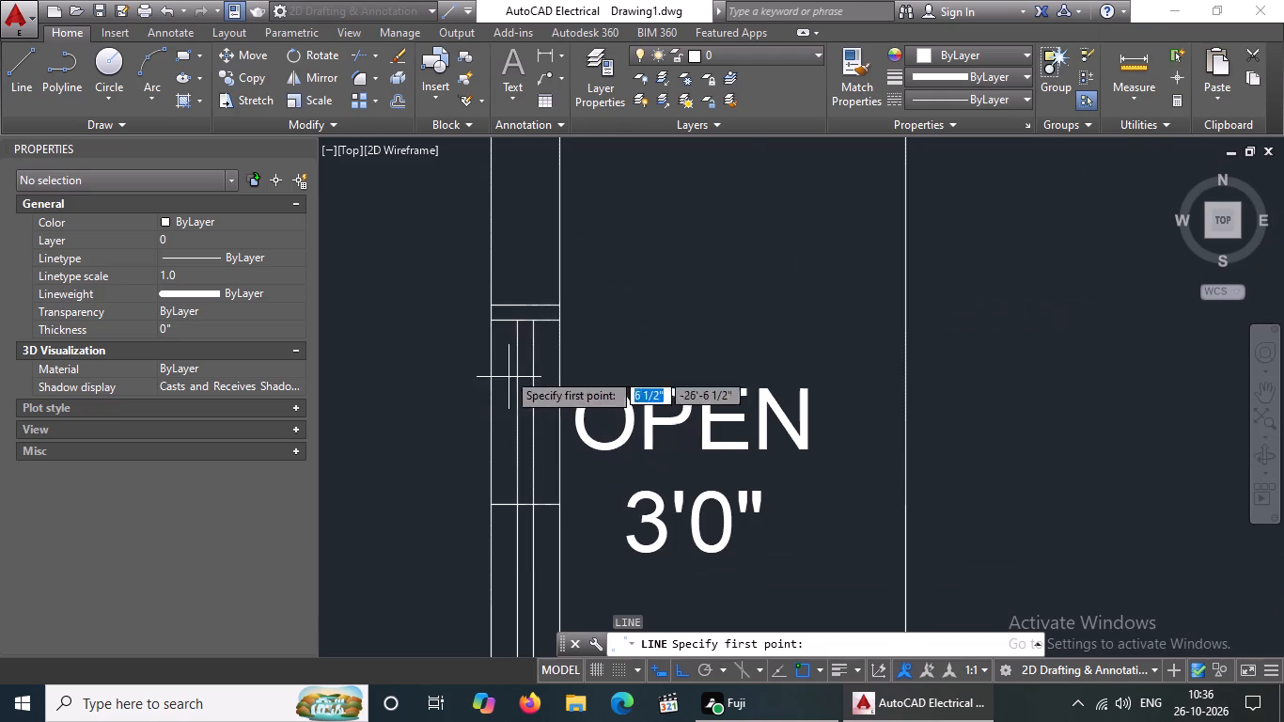
left_click(490, 306)
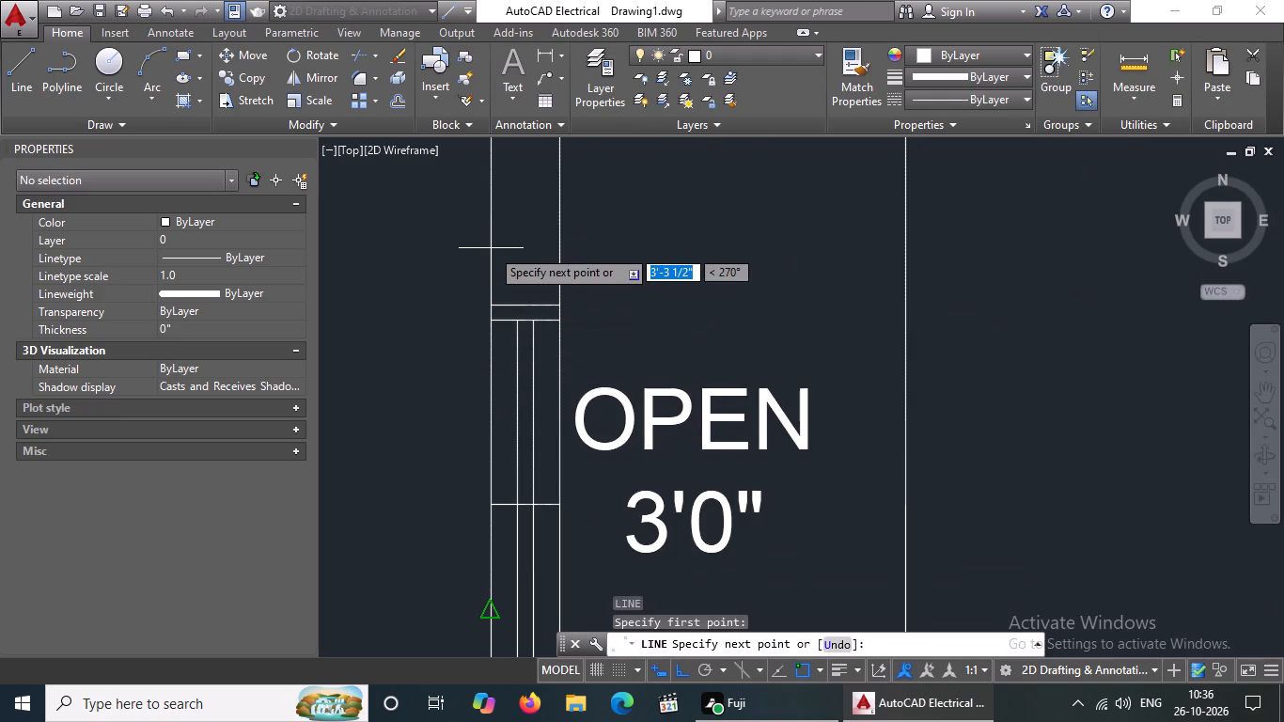
key("5")
key("shift+quotedbl")
key("Return")
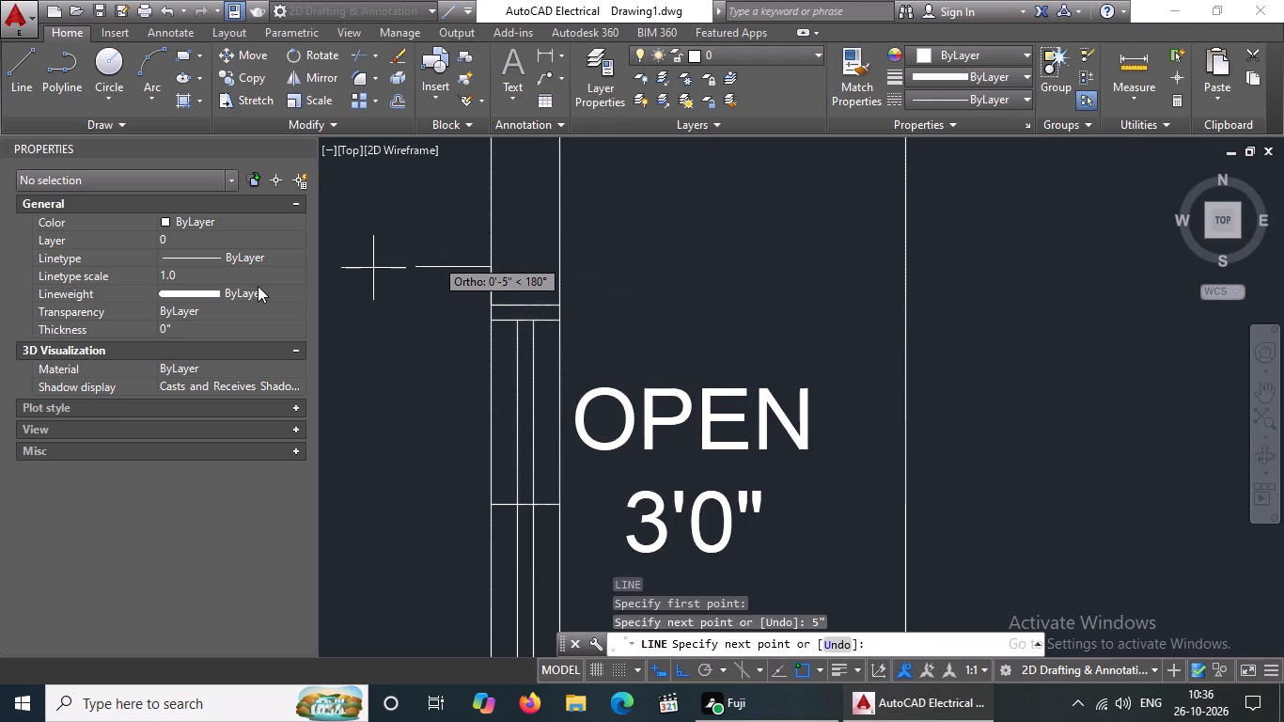
type("1'")
key("Return")
key("Return")
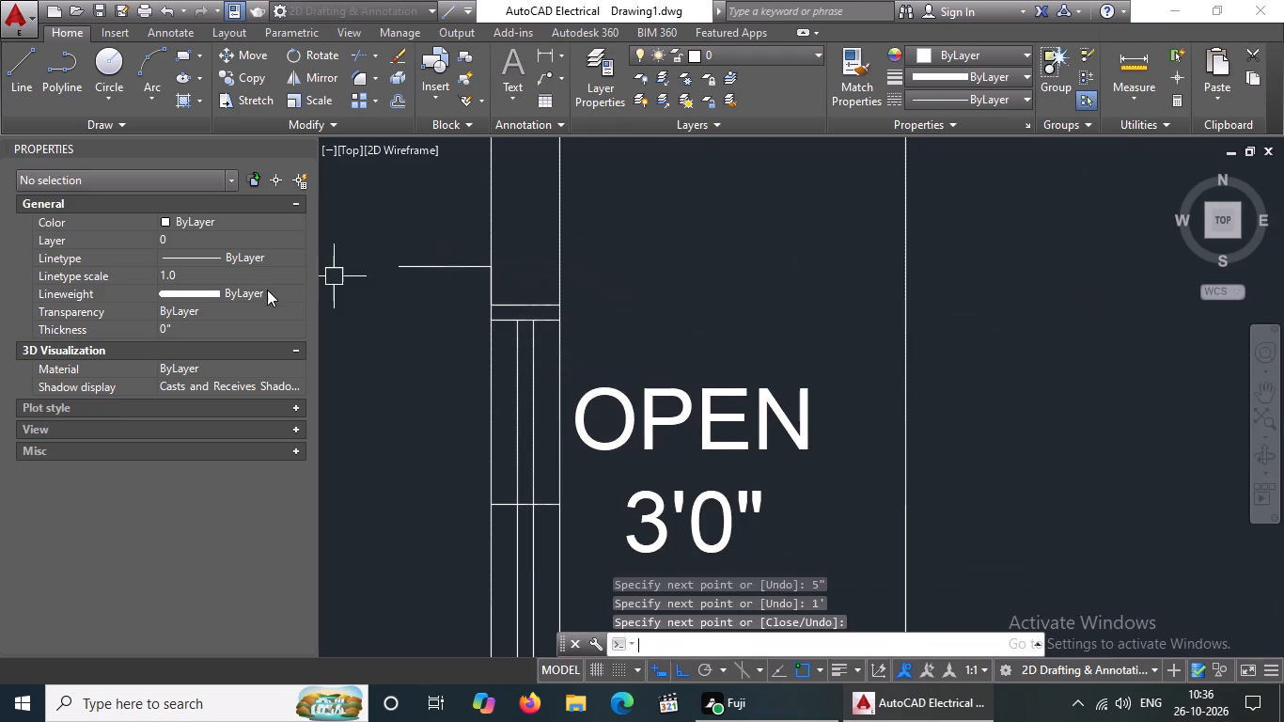
From the OPEN 3'0" window's southernmost outer corner, draw lines 5" south and 1' west, closing north to the existing 1' line's end.
scroll(400, 269, "down", 3)
key("l")
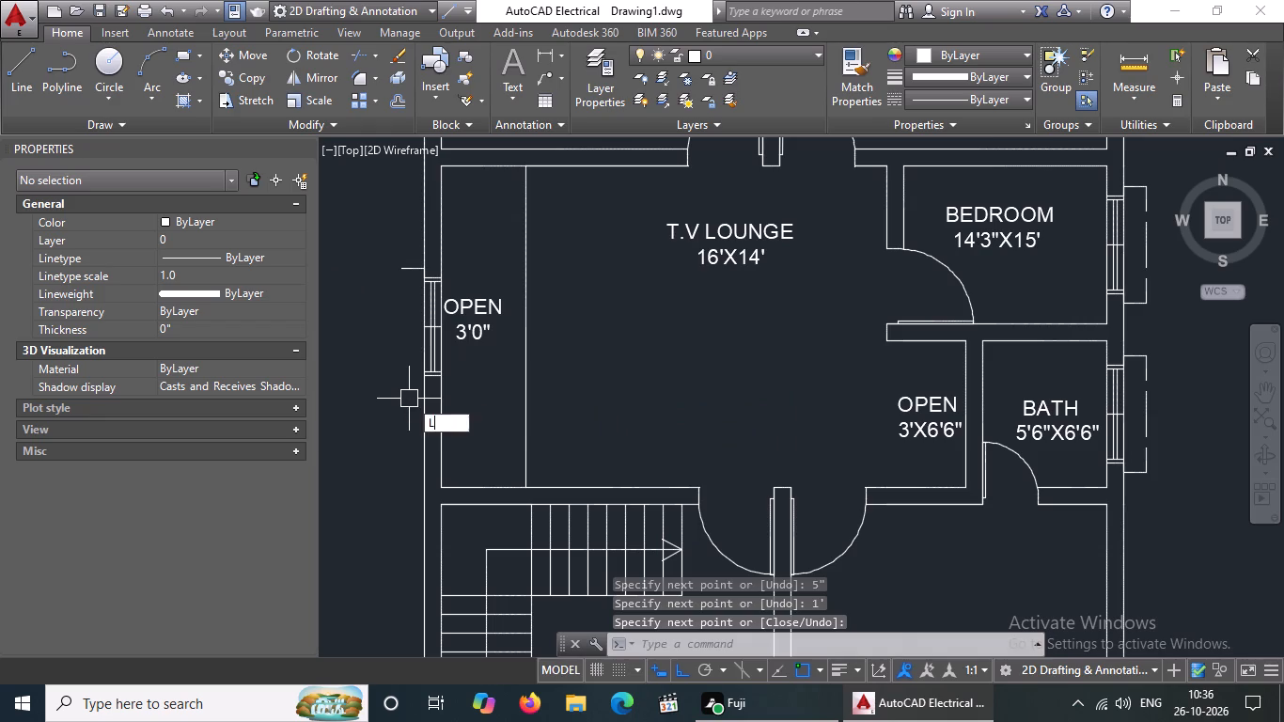
key("Return")
scroll(412, 395, "up", 3)
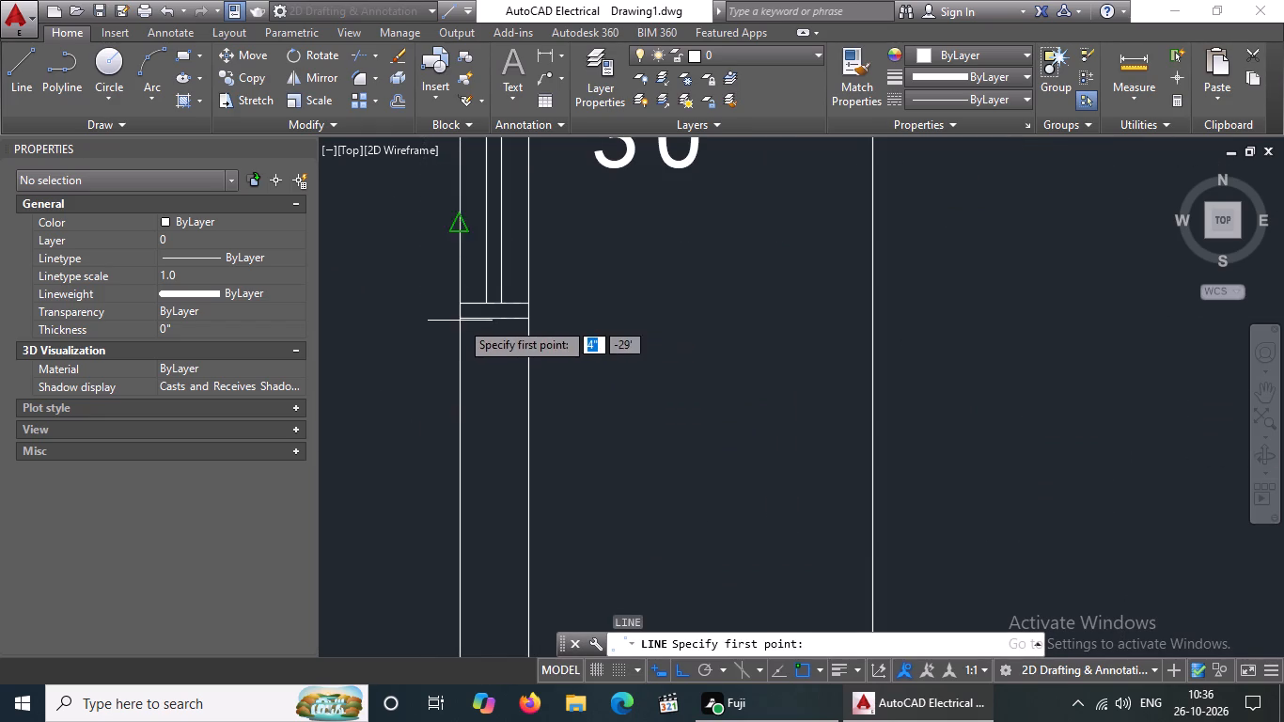
left_click(459, 320)
type("5\"")
key("Return")
scroll(521, 425, "down", 2)
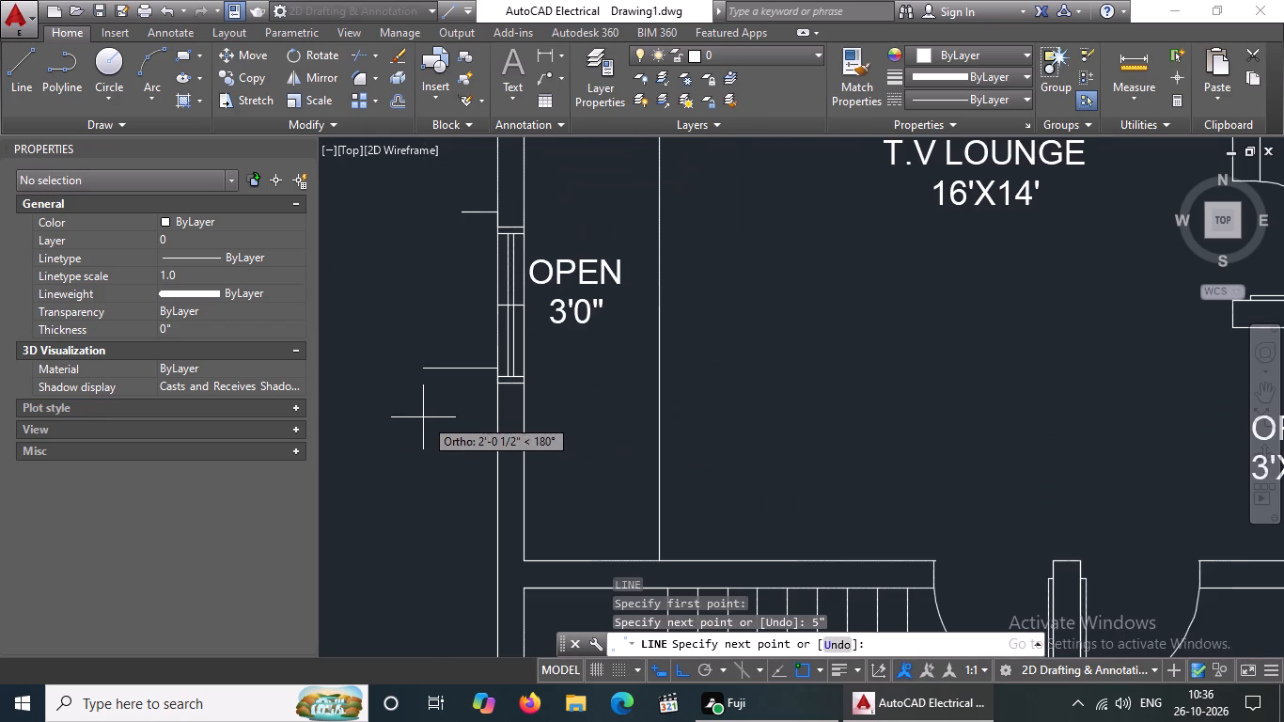
key("ctrl+z")
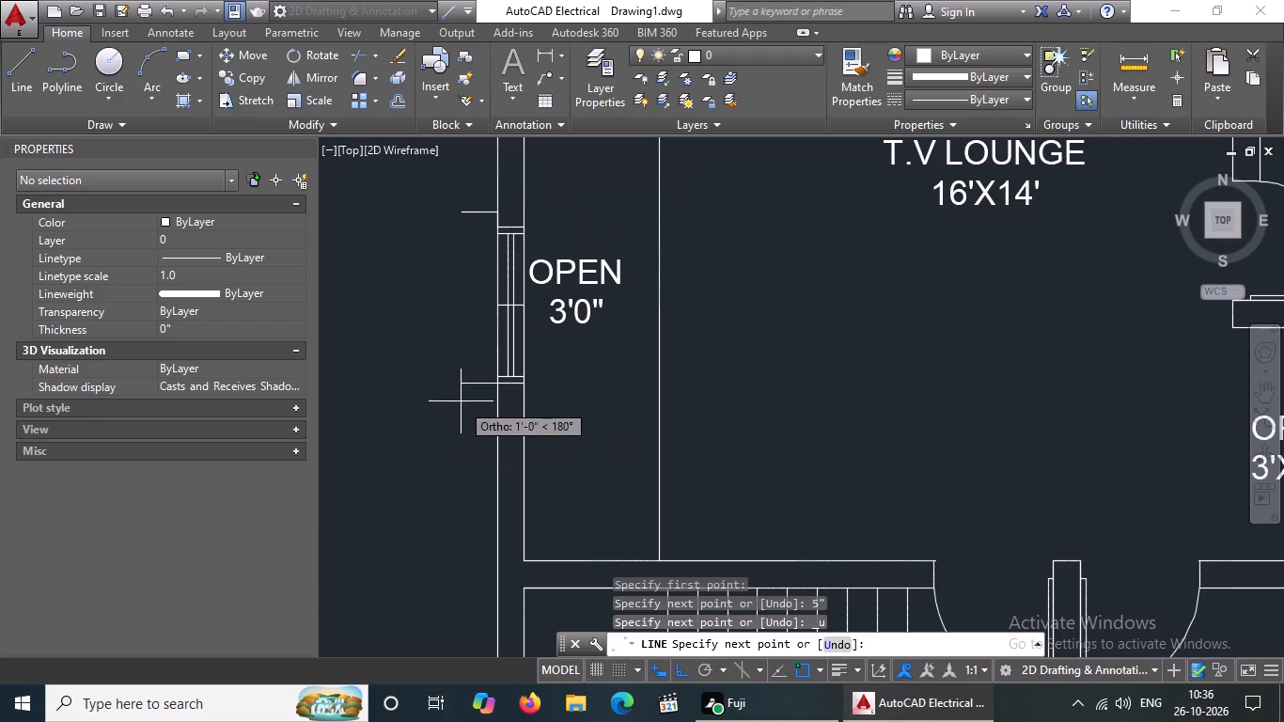
type("5\"")
key("Return")
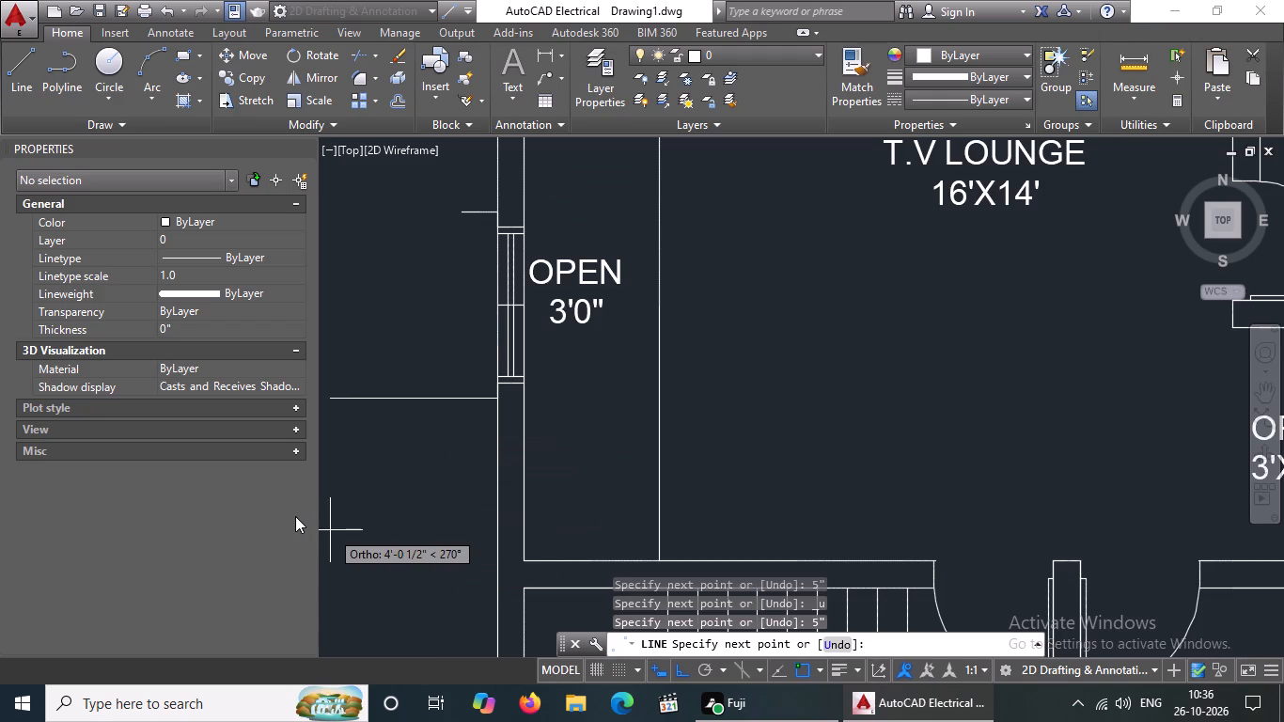
type("1'")
key("Return")
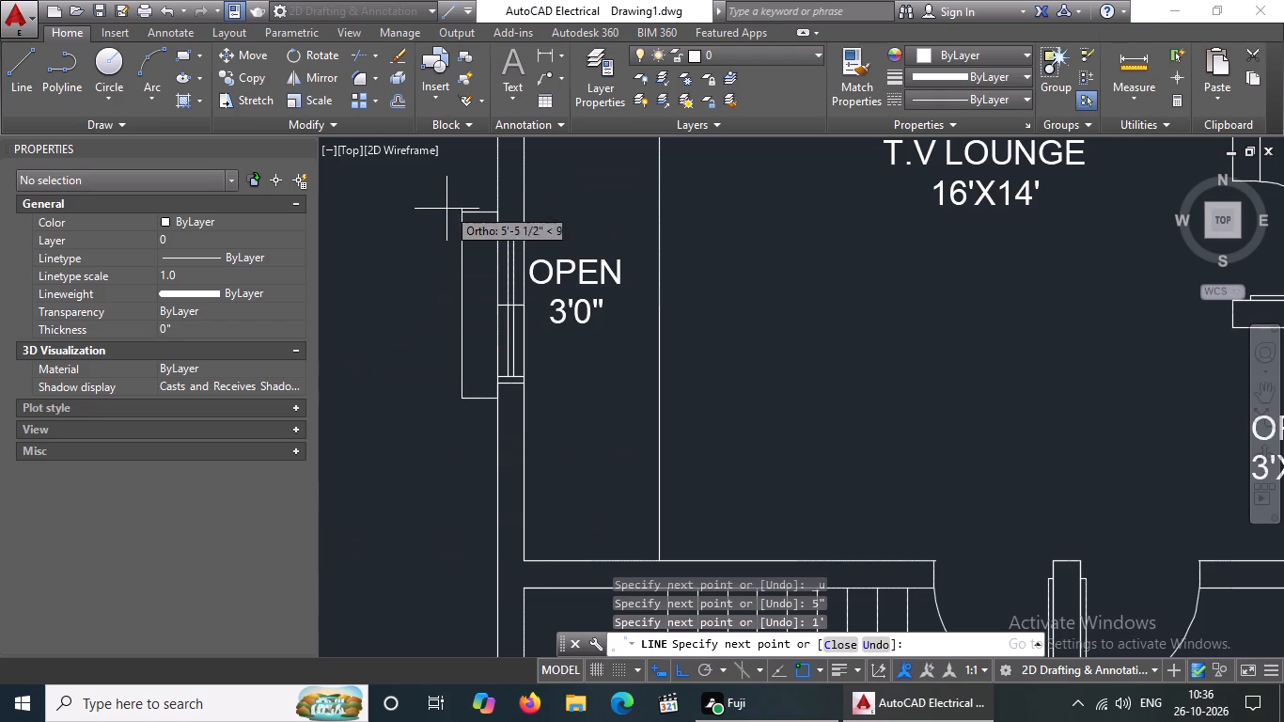
left_click(461, 214)
scroll(455, 253, "down", 3)
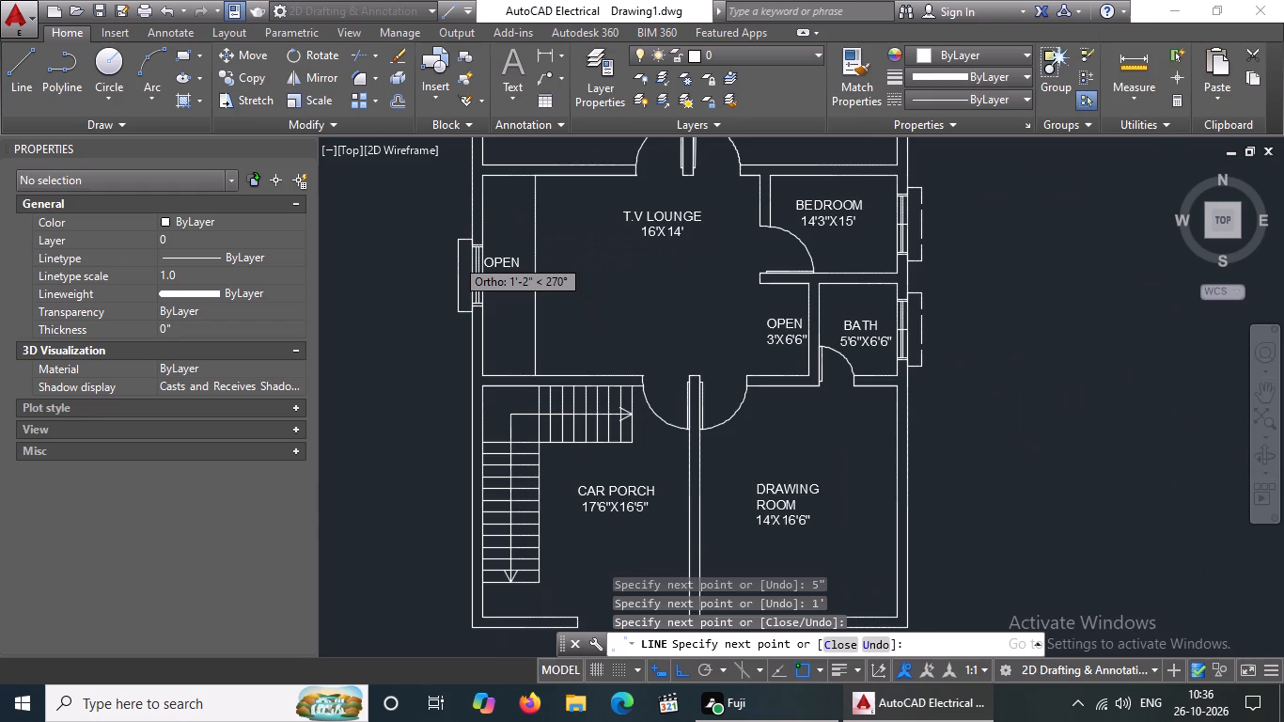
key("Escape")
Give the OPEN 3'0" window's five projection lines the ACAD_ISO02W100 linetype with a linetype scale of 2.
scroll(433, 247, "up", 3)
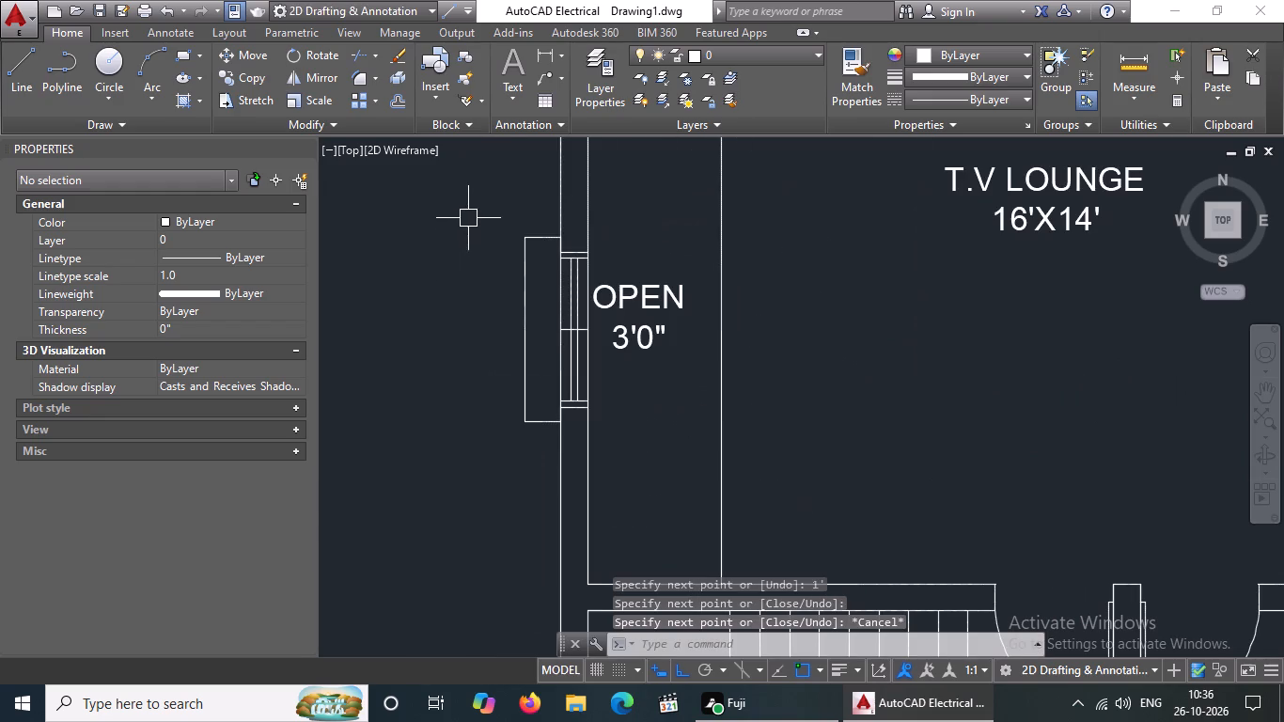
left_click(476, 196)
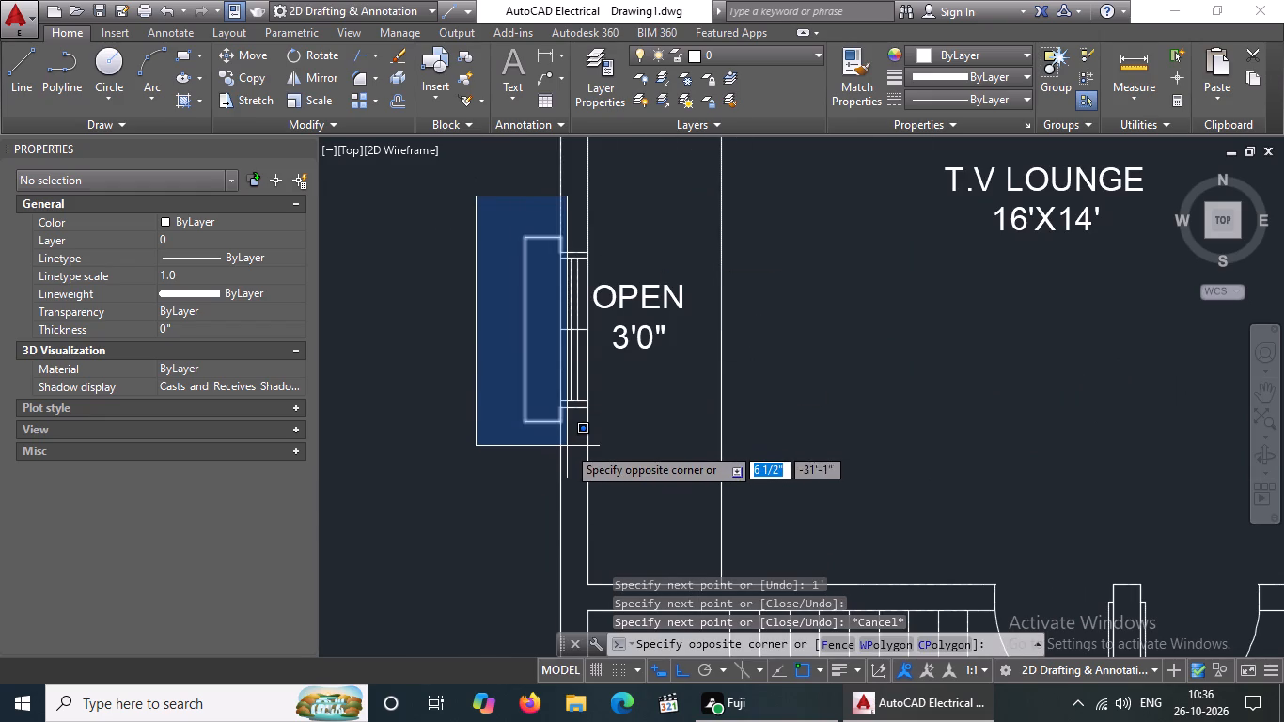
left_click(567, 446)
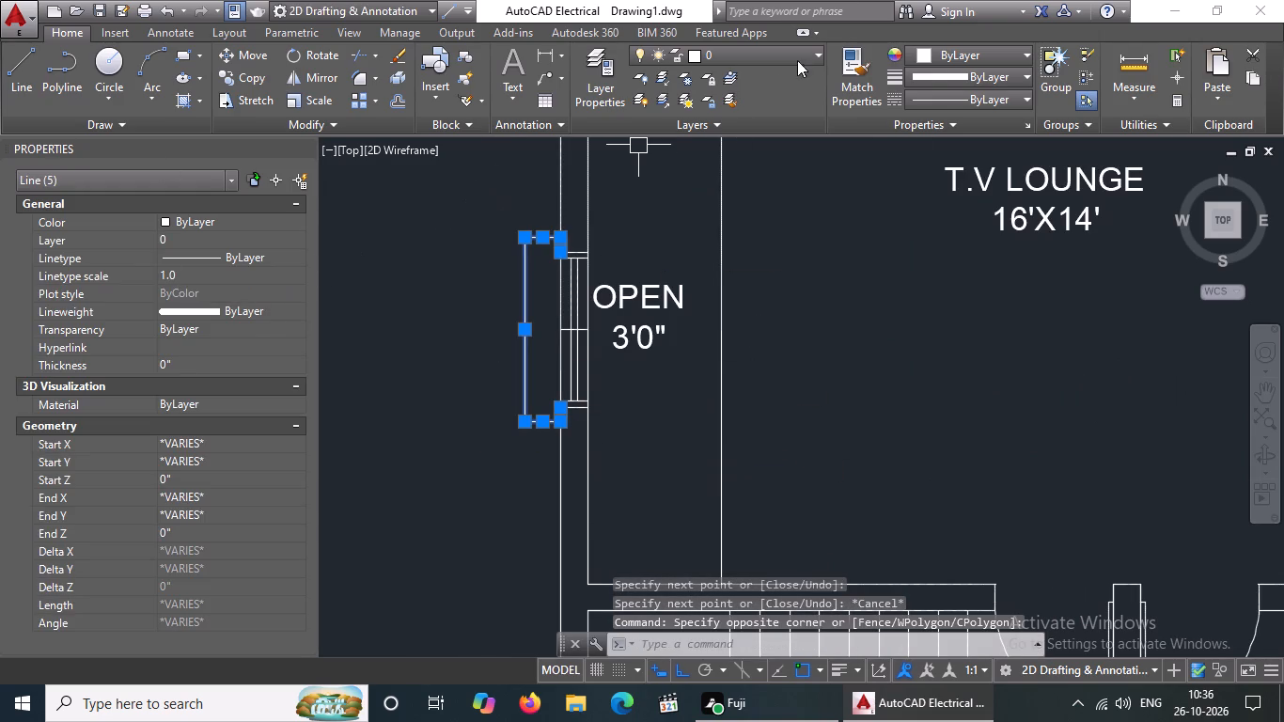
left_click(945, 103)
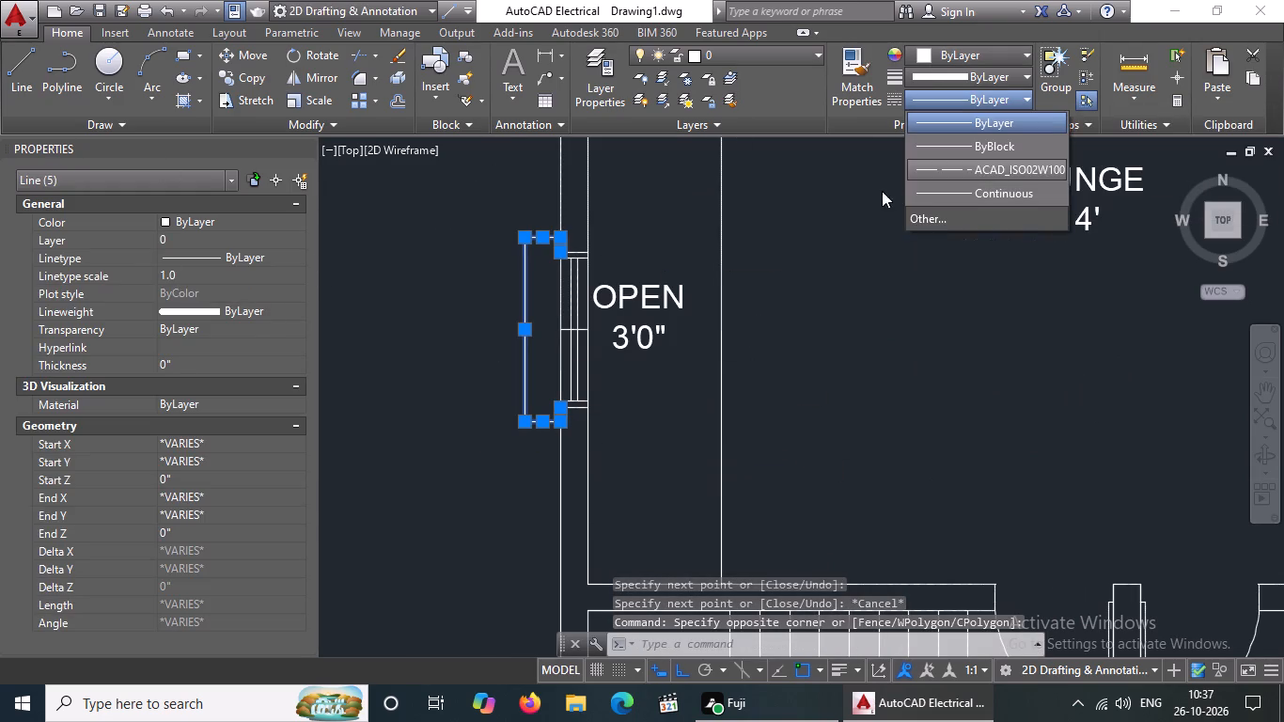
left_click(926, 164)
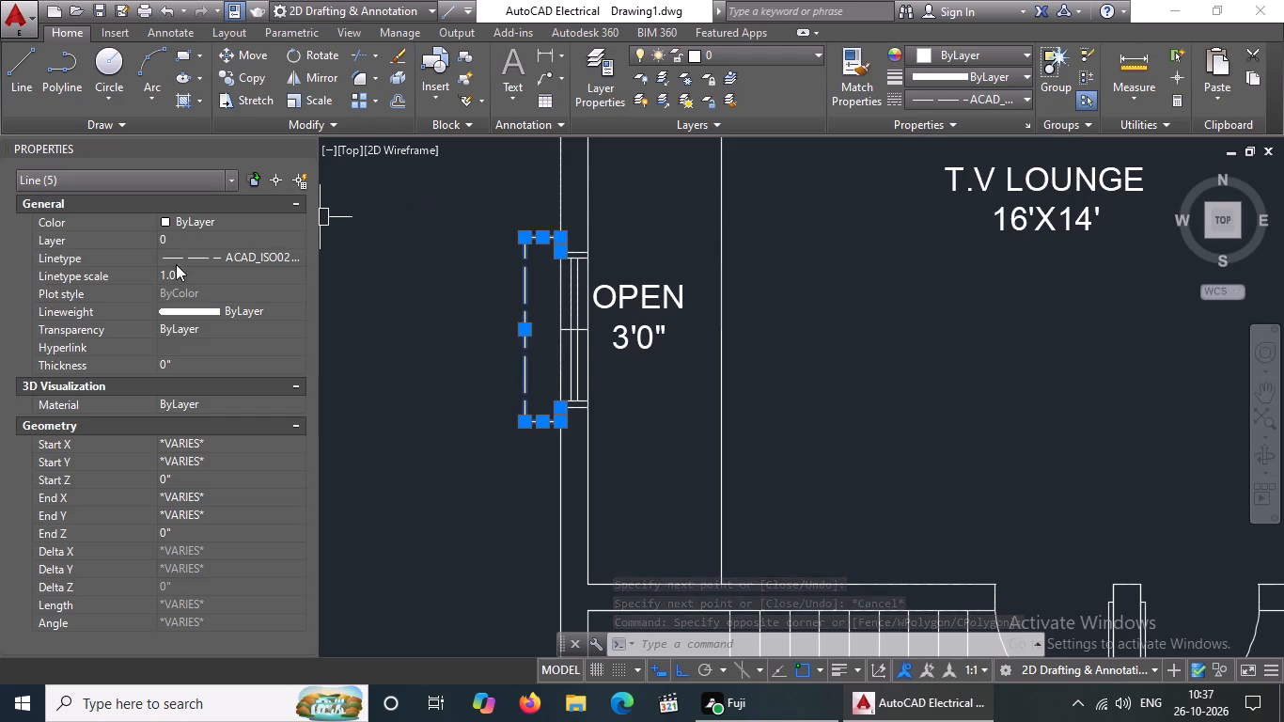
left_click(201, 271)
key("BackSpace")
key("BackSpace")
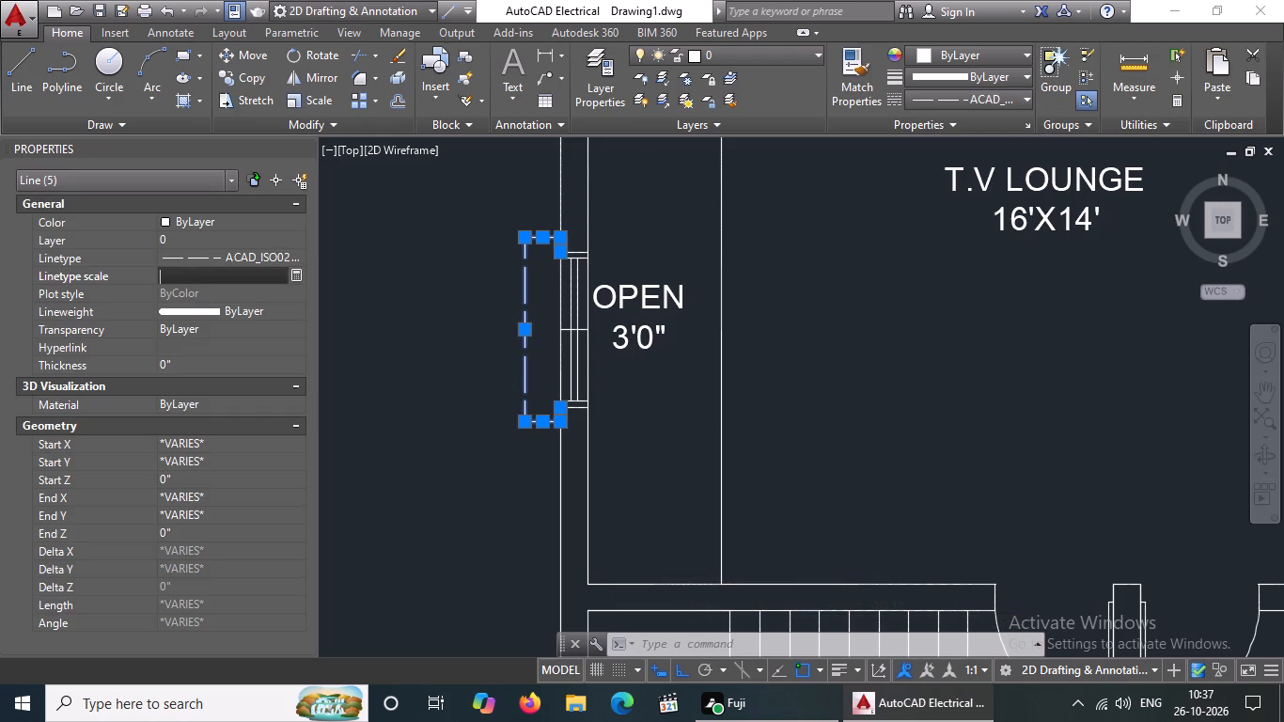
key("2")
key("Return")
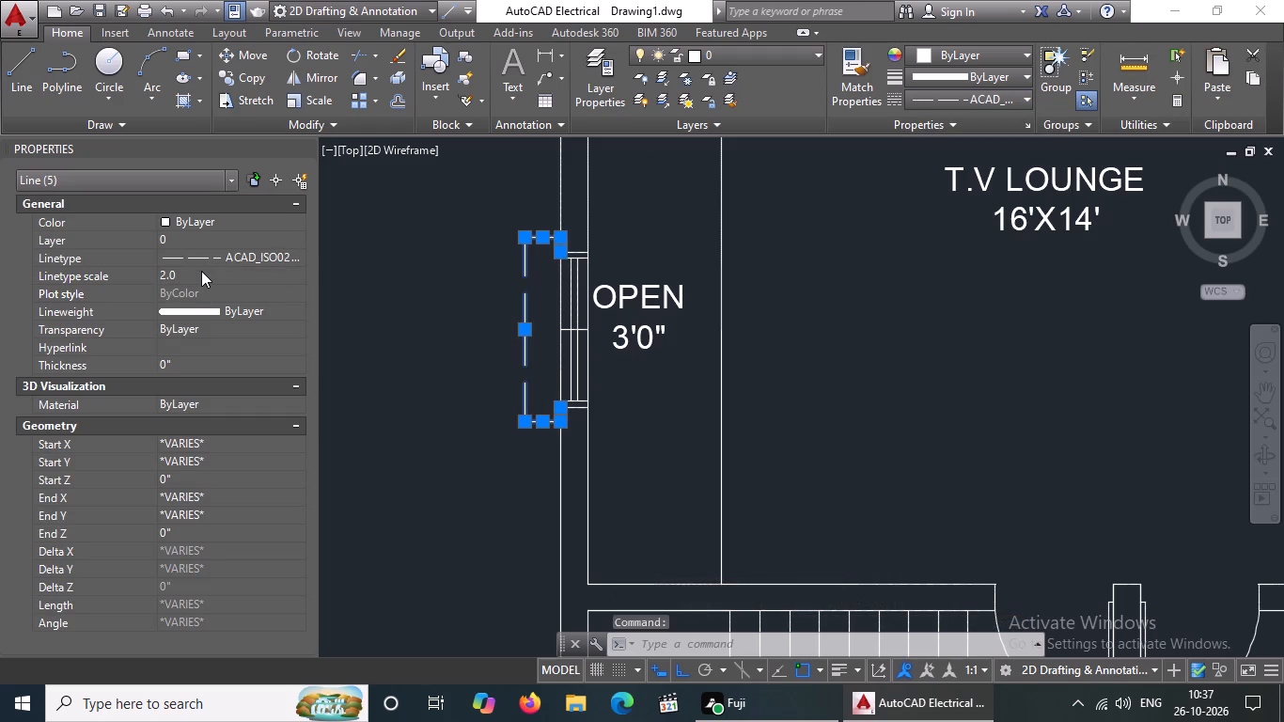
scroll(588, 415, "down", 3)
key("Escape")
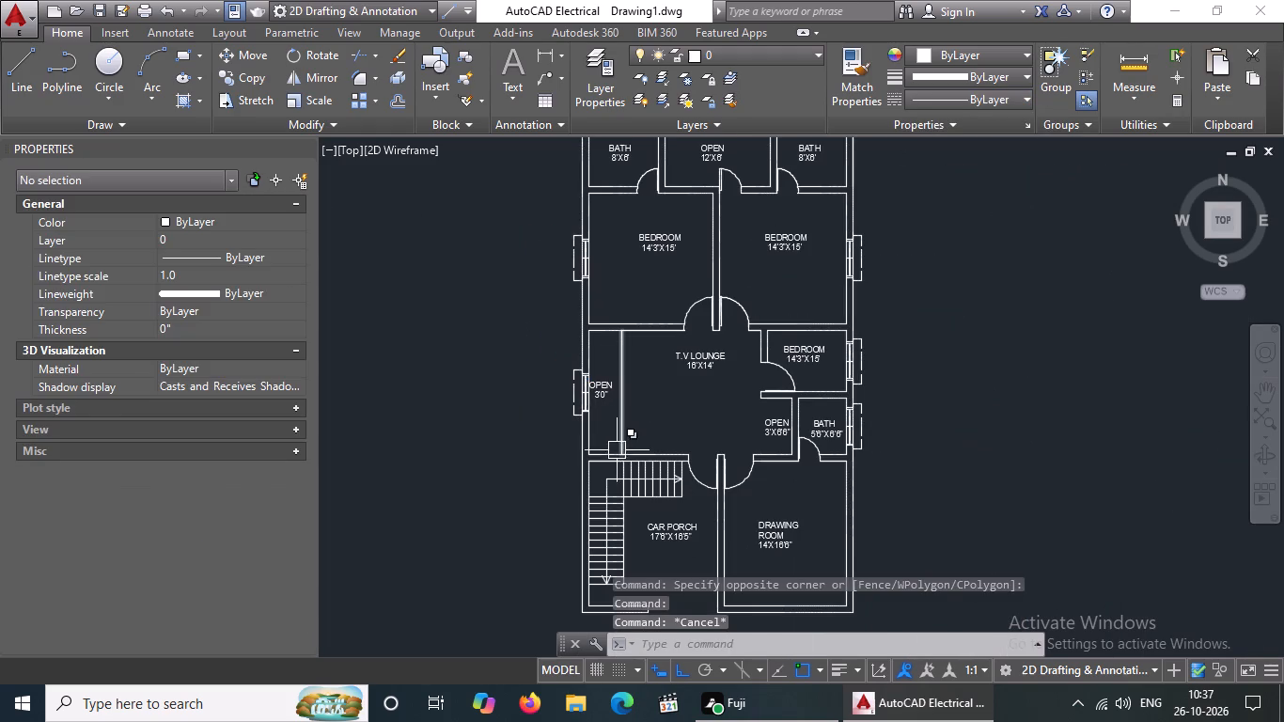
Draw a 9" line east across the DRAWING ROOM's east wall from the midpoint of its inner face.
middle_click_drag(623, 461, 618, 407)
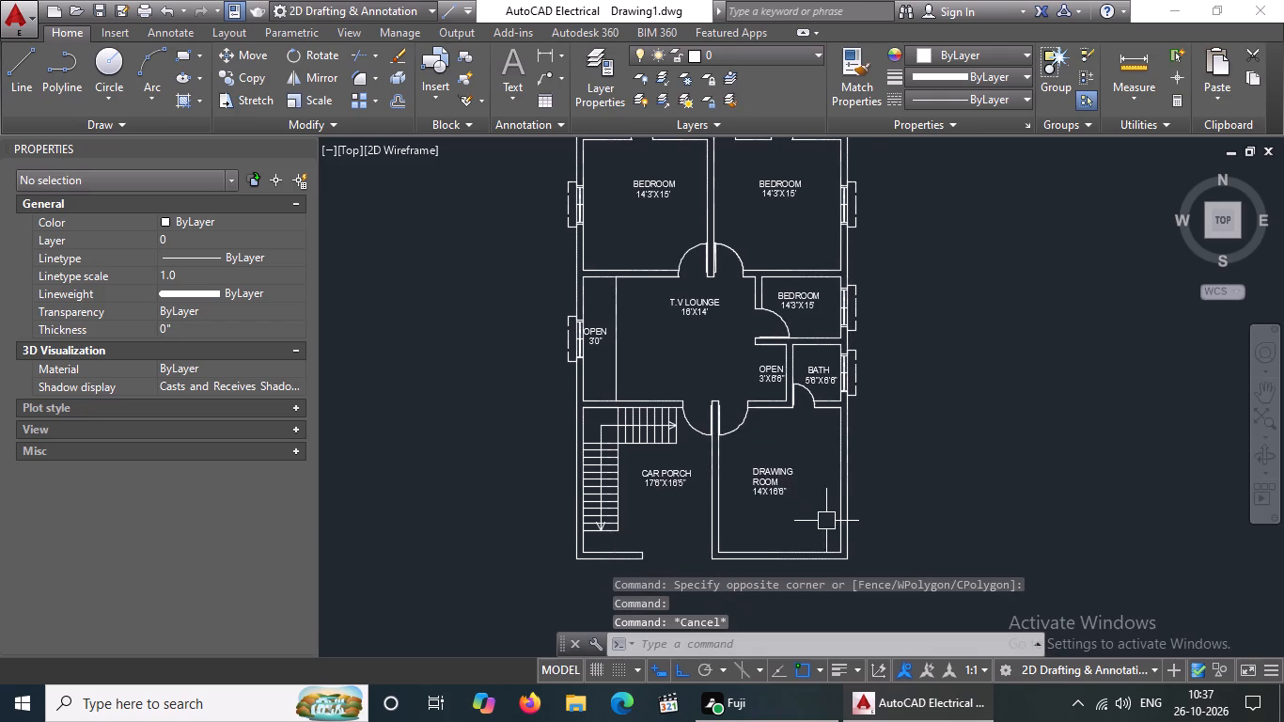
scroll(831, 526, "up", 1)
key("l")
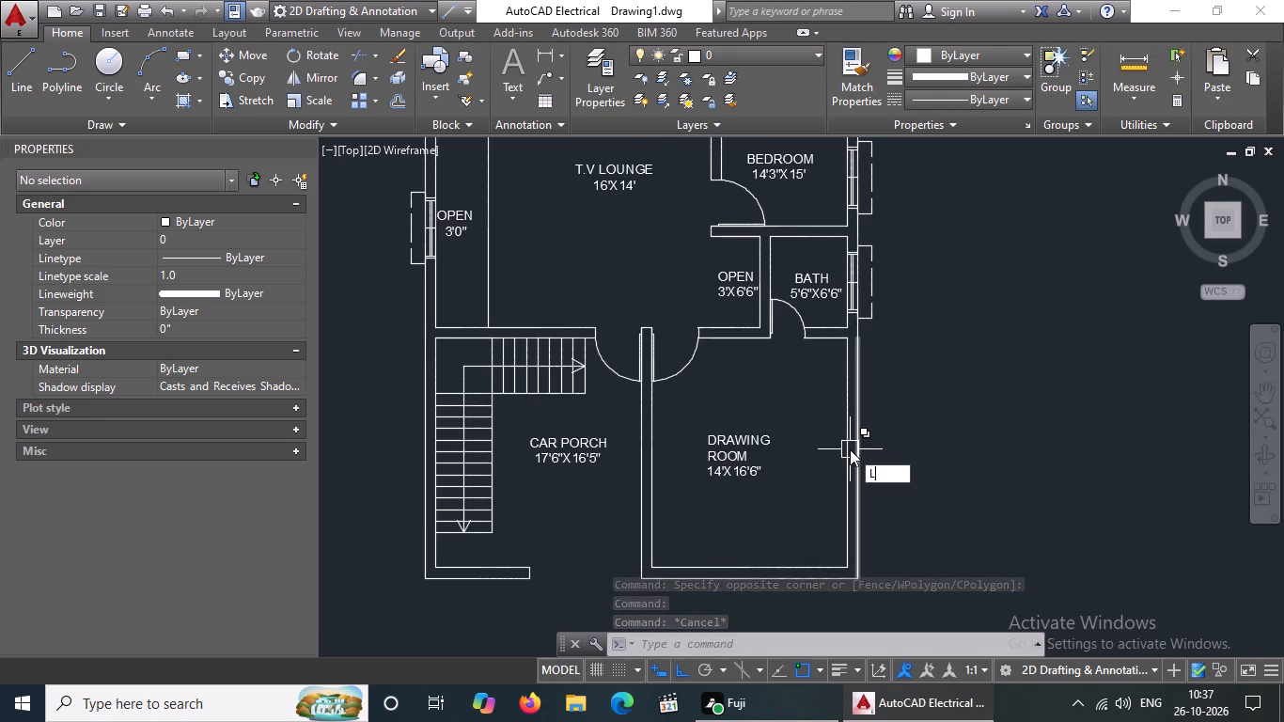
key("Return")
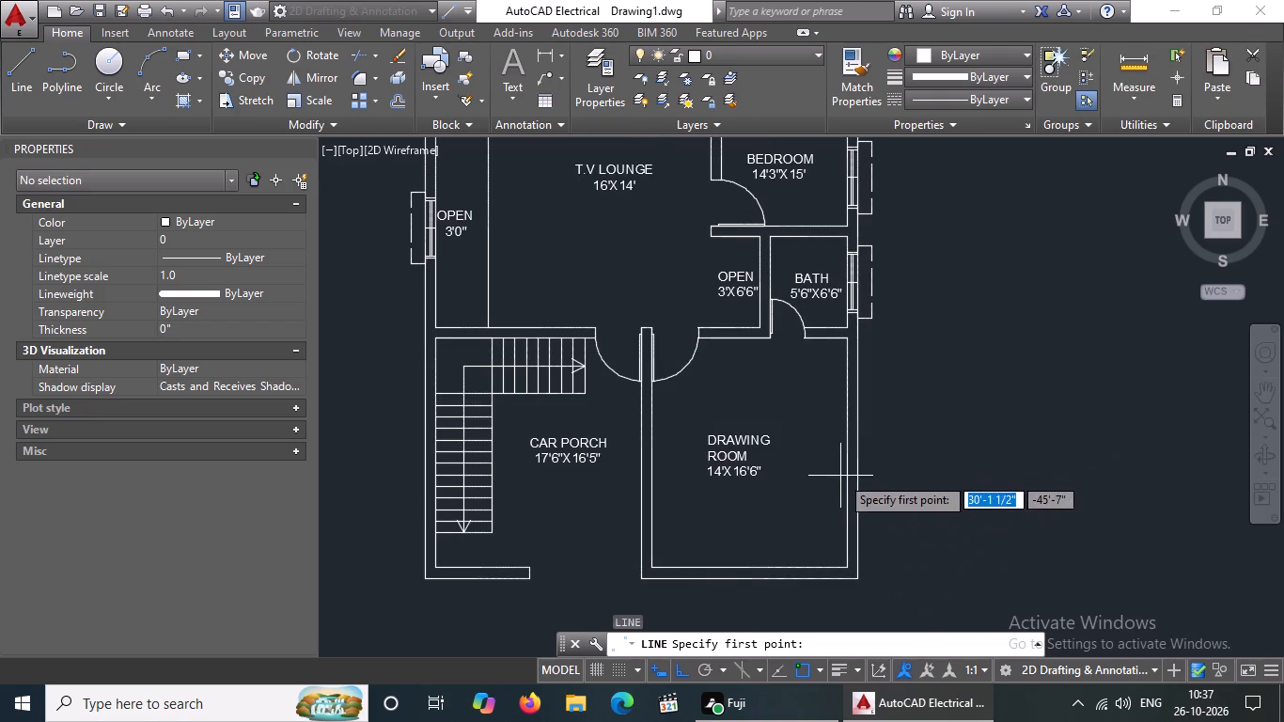
left_click_drag(847, 451, 895, 449)
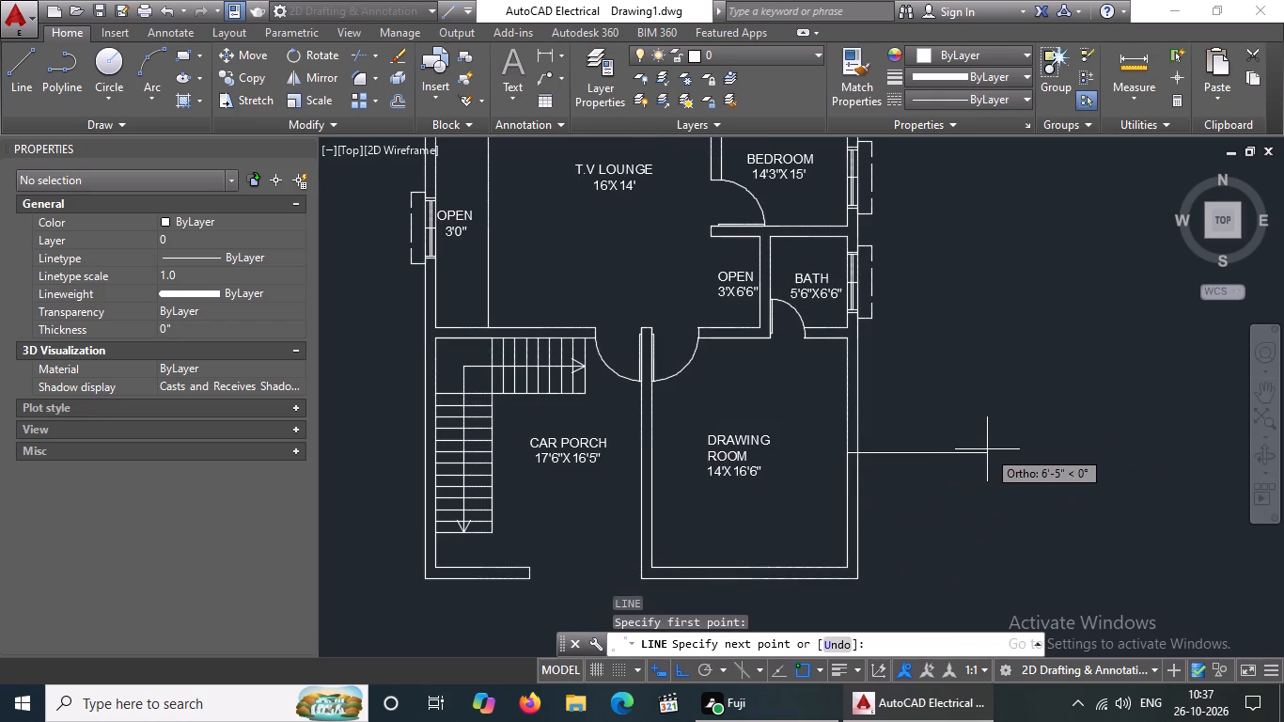
key("9")
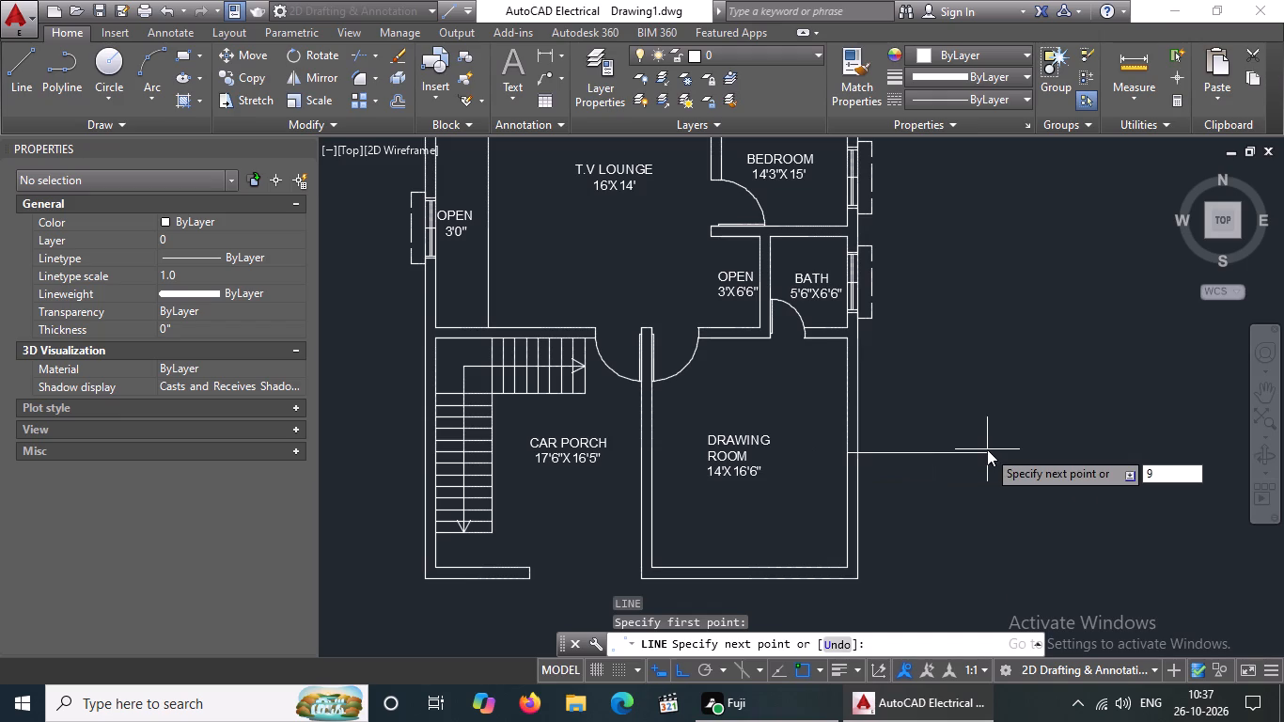
key("shift+quotedbl")
key("Return")
key("Return")
key("Escape")
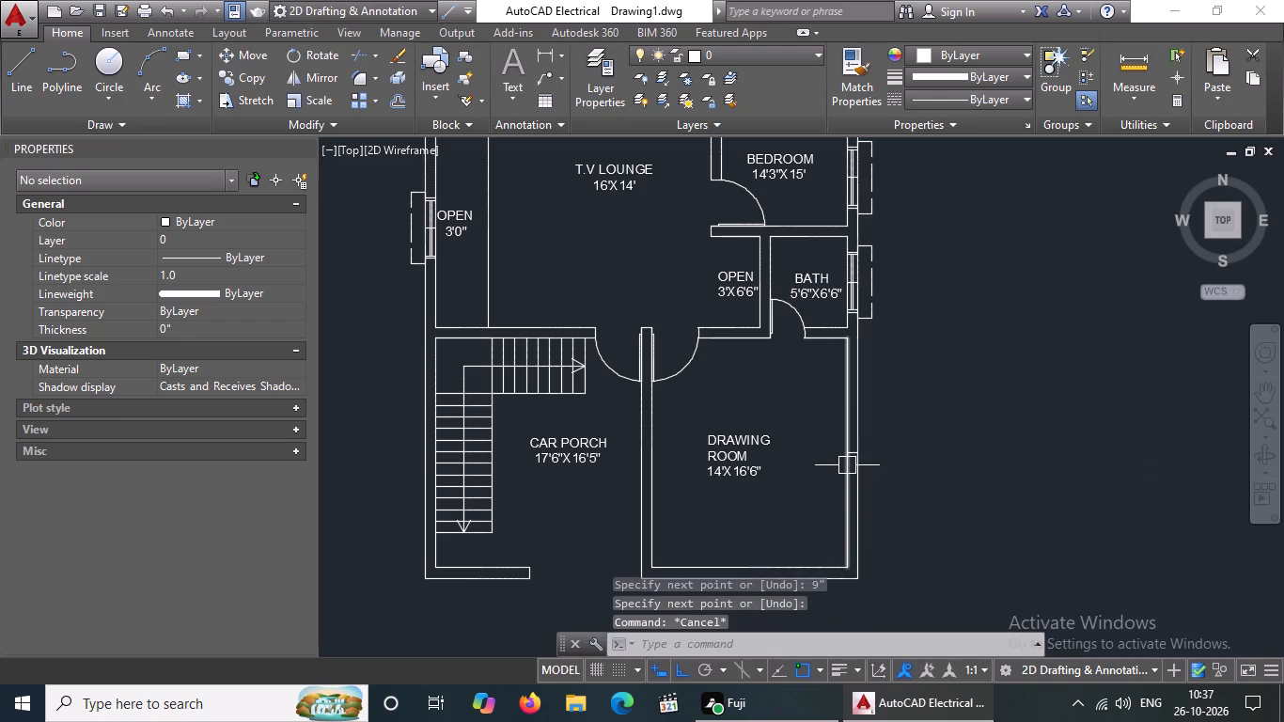
Offset the 9" cross line in the DRAWING ROOM's east wall 2' to the north and 2' to the south.
key("o")
key("Return")
key("2")
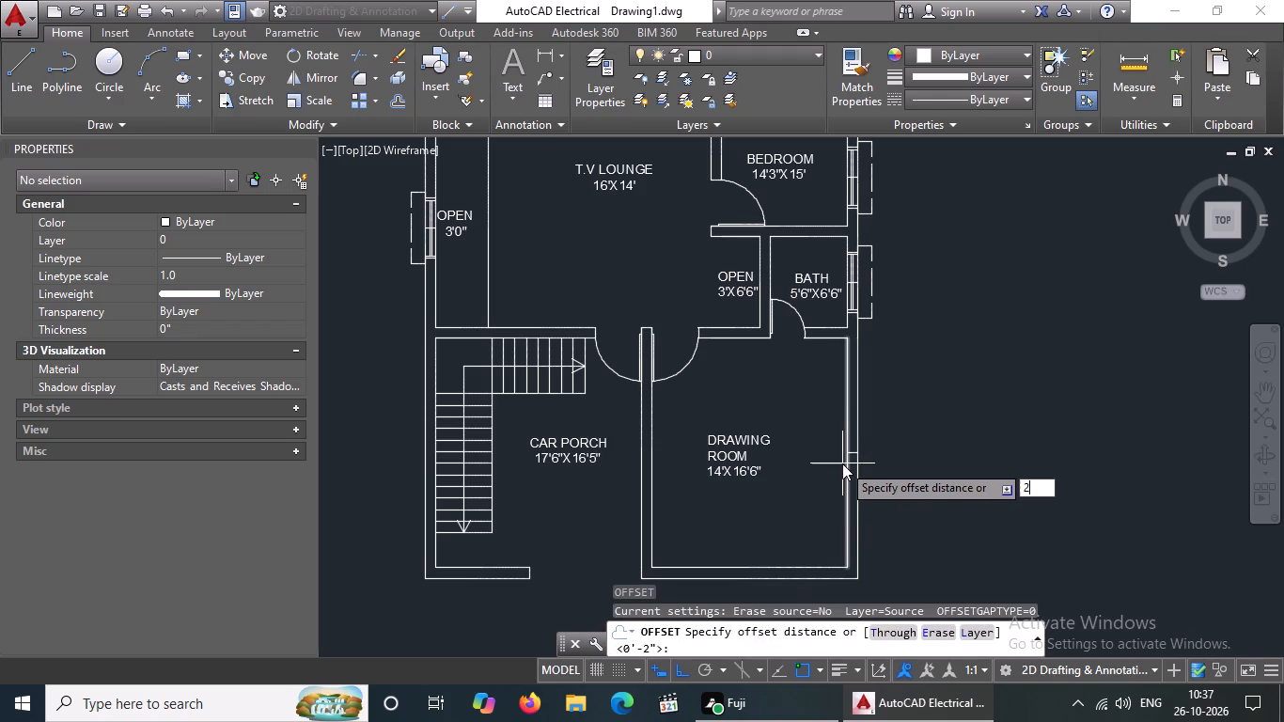
key("apostrophe")
key("Return")
scroll(854, 461, "up", 3)
left_click_drag(849, 425, 849, 395)
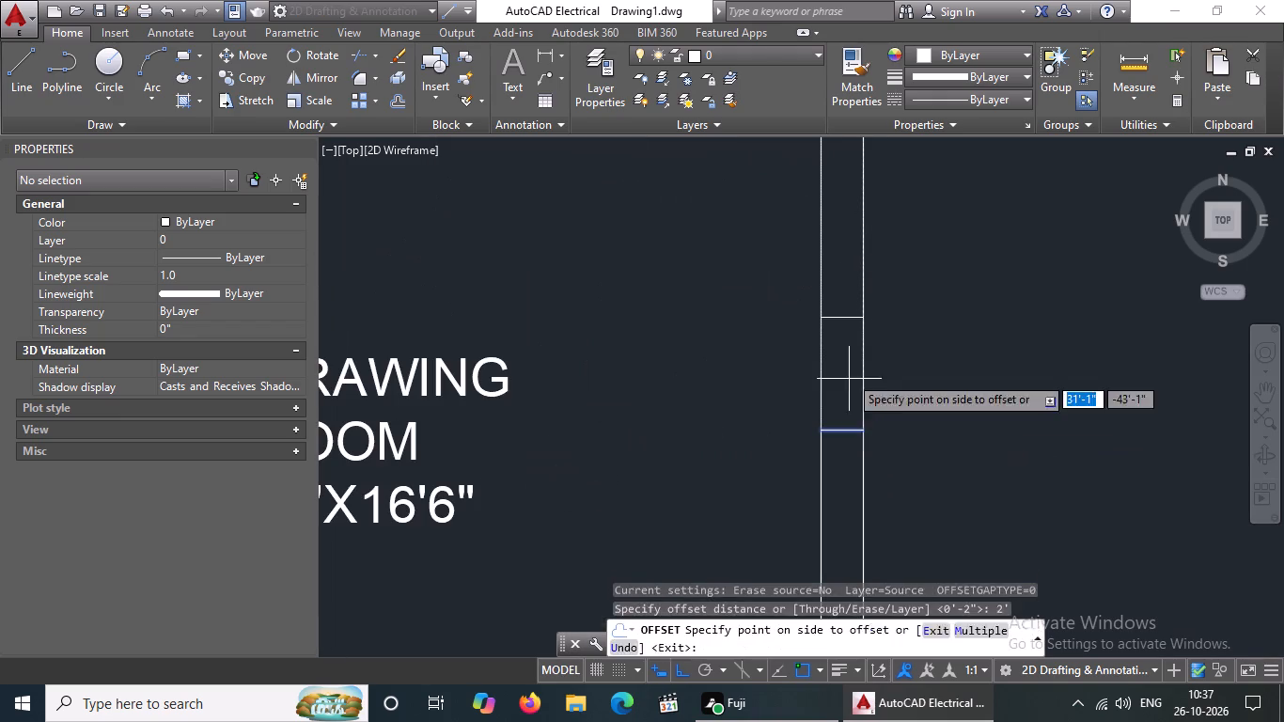
left_click(849, 366)
left_click(839, 433)
left_click(836, 472)
scroll(850, 458, "down", 3)
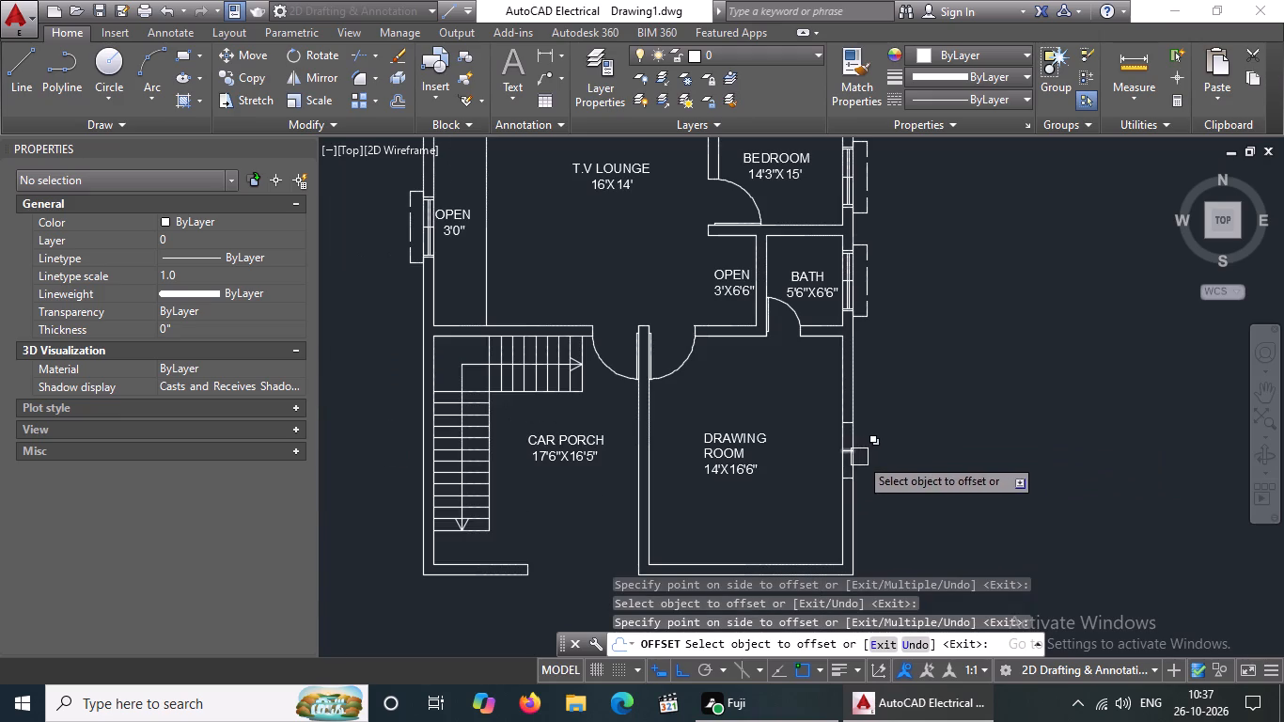
key("Escape")
Draw the DRAWING ROOM window's lengthwise centre line between the midpoints of its north and south end lines.
key("l")
key("Return")
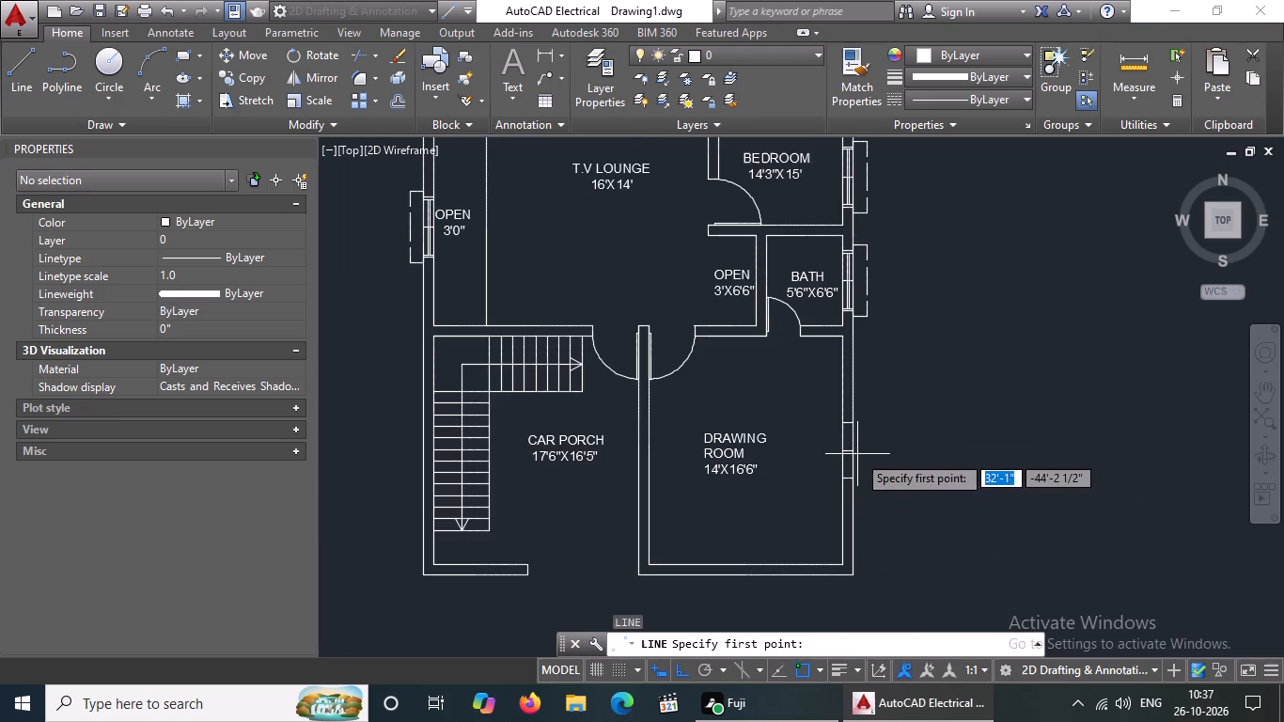
scroll(857, 453, "up", 2)
left_click_drag(826, 383, 822, 401)
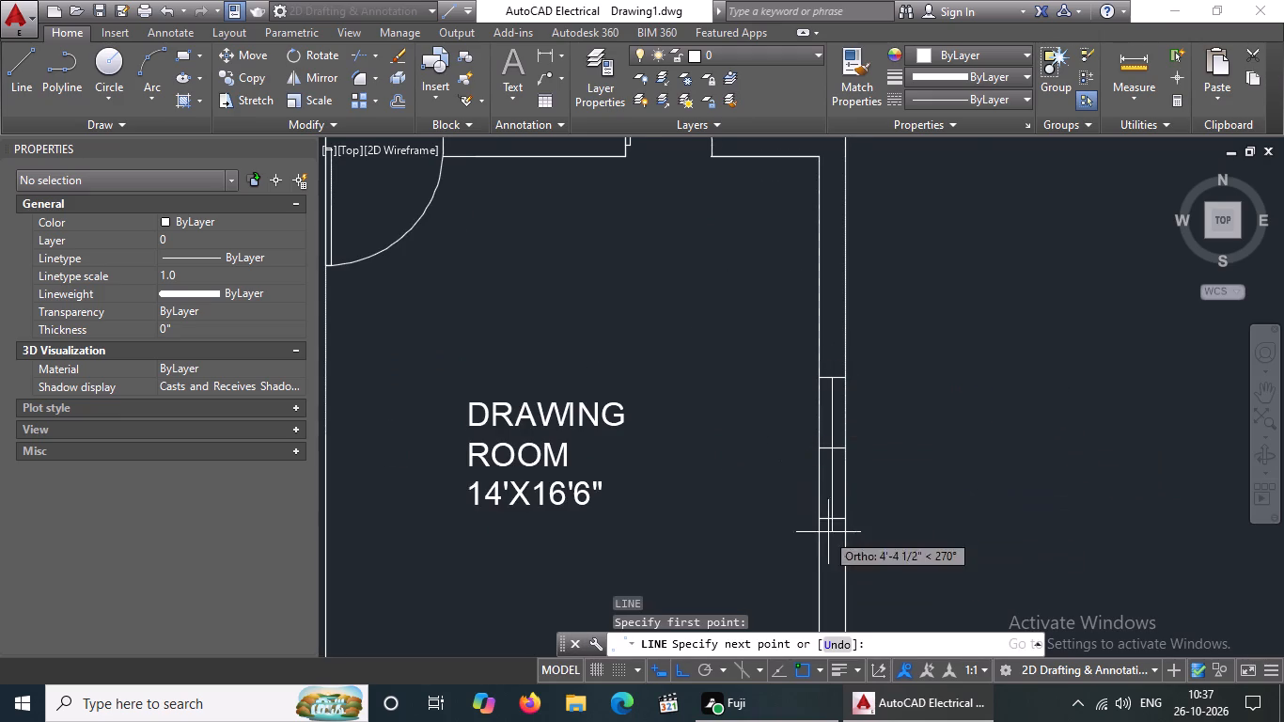
left_click(833, 518)
key("Escape")
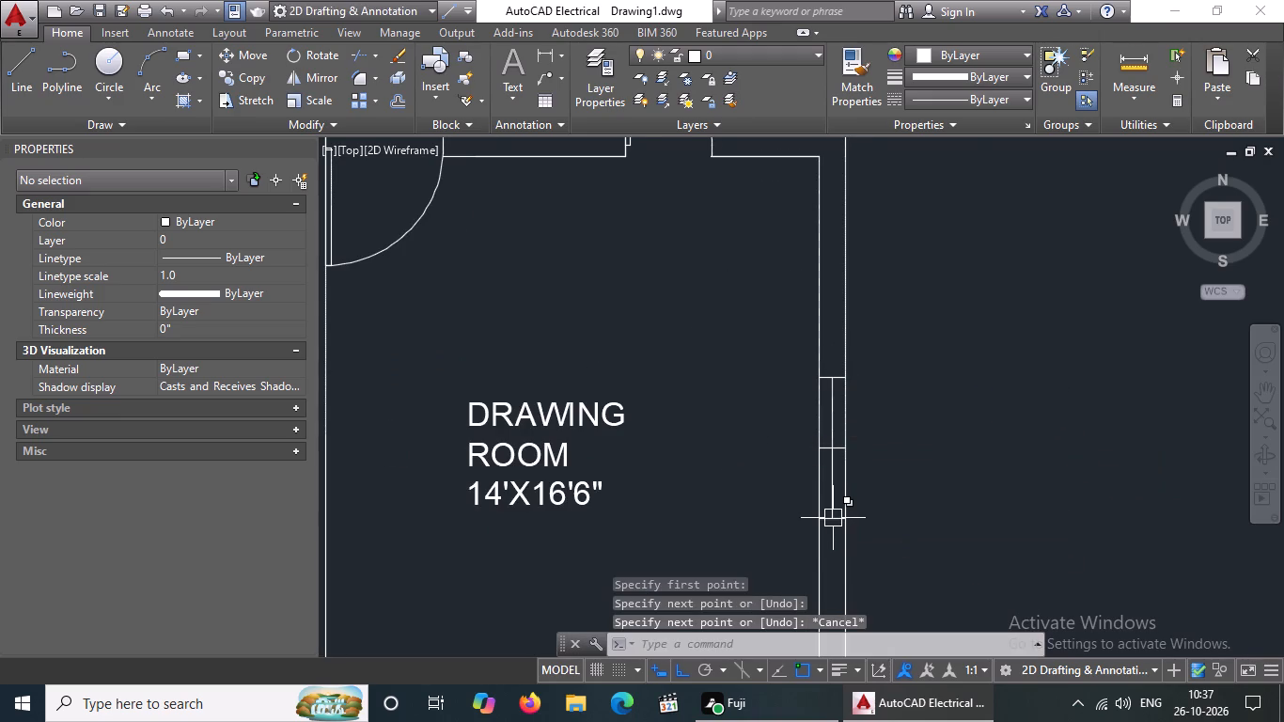
Offset the DRAWING ROOM window's lengthwise centre line 1" to the west and 1" to the east.
key("o")
key("Return")
key("1")
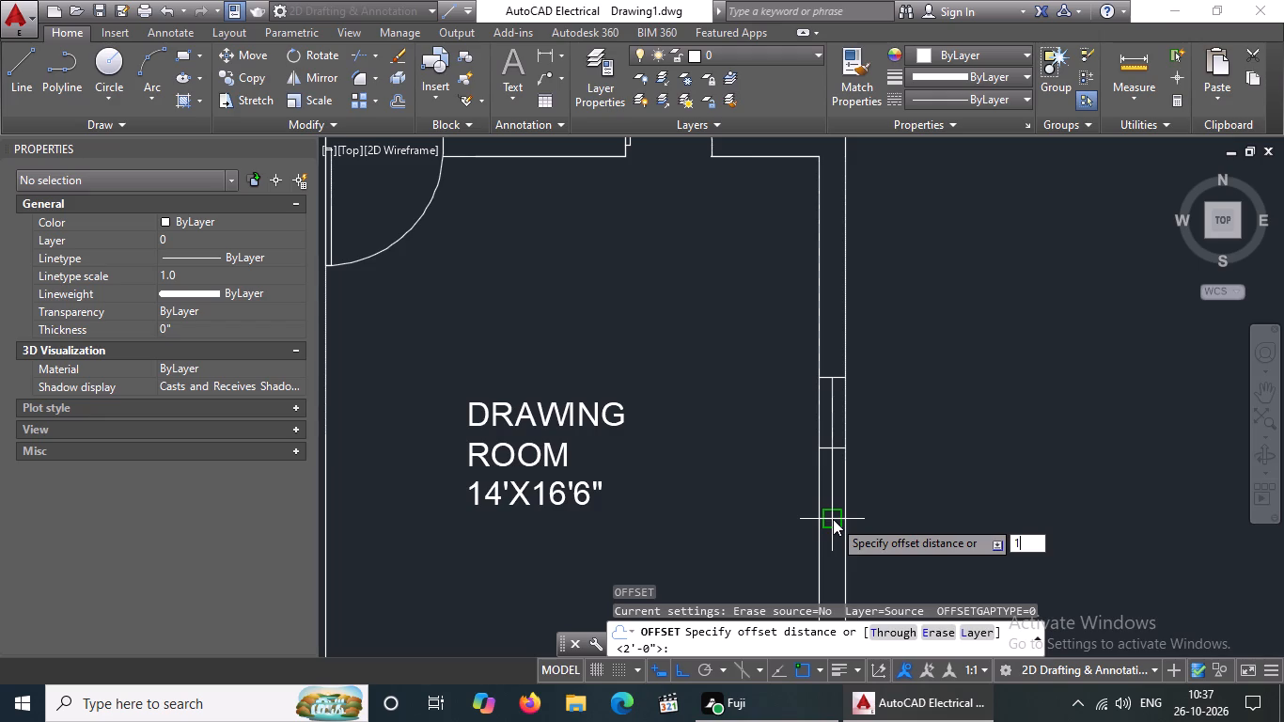
key("shift+quotedbl")
key("Return")
scroll(833, 492, "up", 2)
left_click_drag(833, 490, 818, 498)
left_click_drag(783, 512, 807, 502)
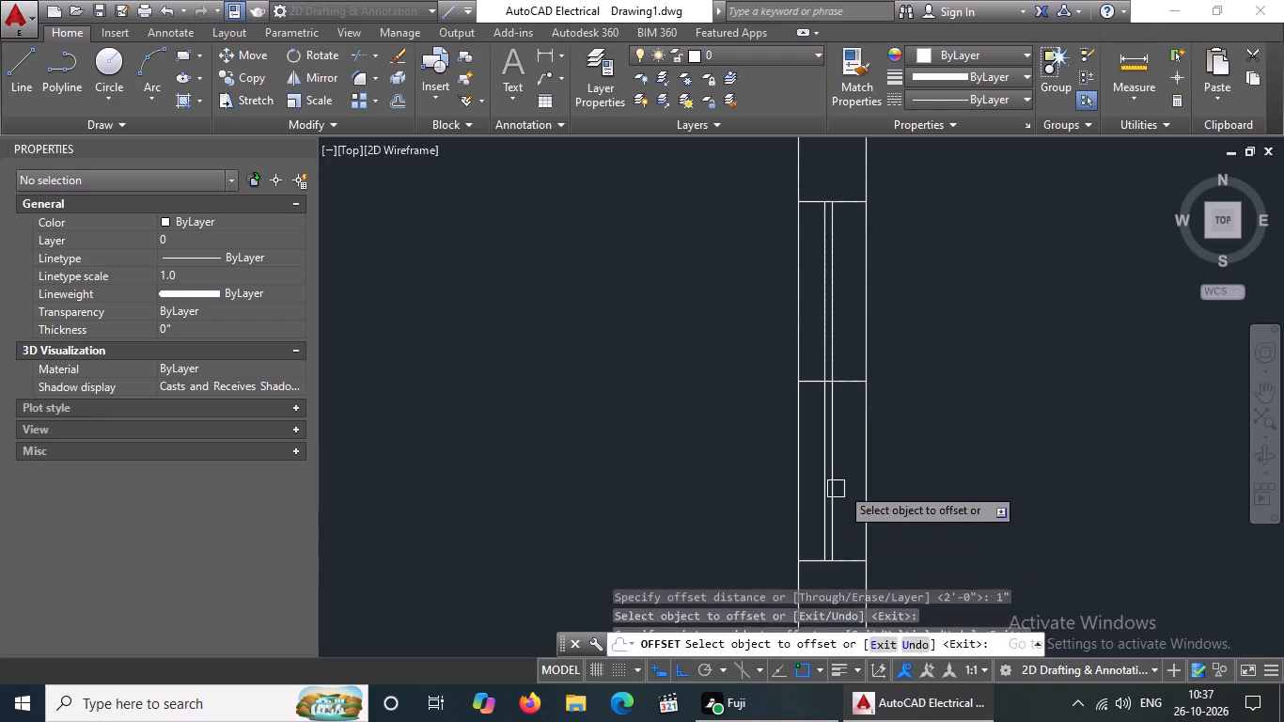
left_click_drag(837, 489, 862, 482)
left_click(885, 479)
key("Escape")
Erase the original centre line between the two offset frame lines of the DRAWING ROOM window.
scroll(846, 490, "up", 2)
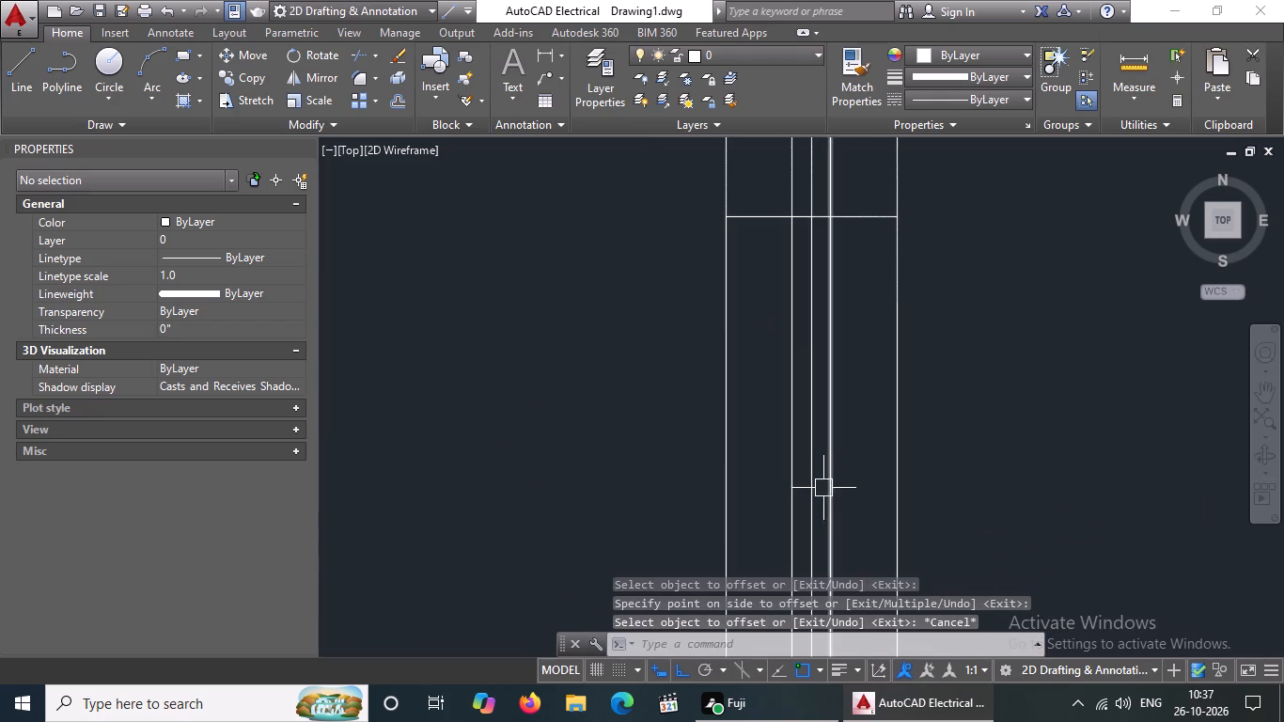
left_click(814, 486)
key("Delete")
scroll(819, 484, "down", 3)
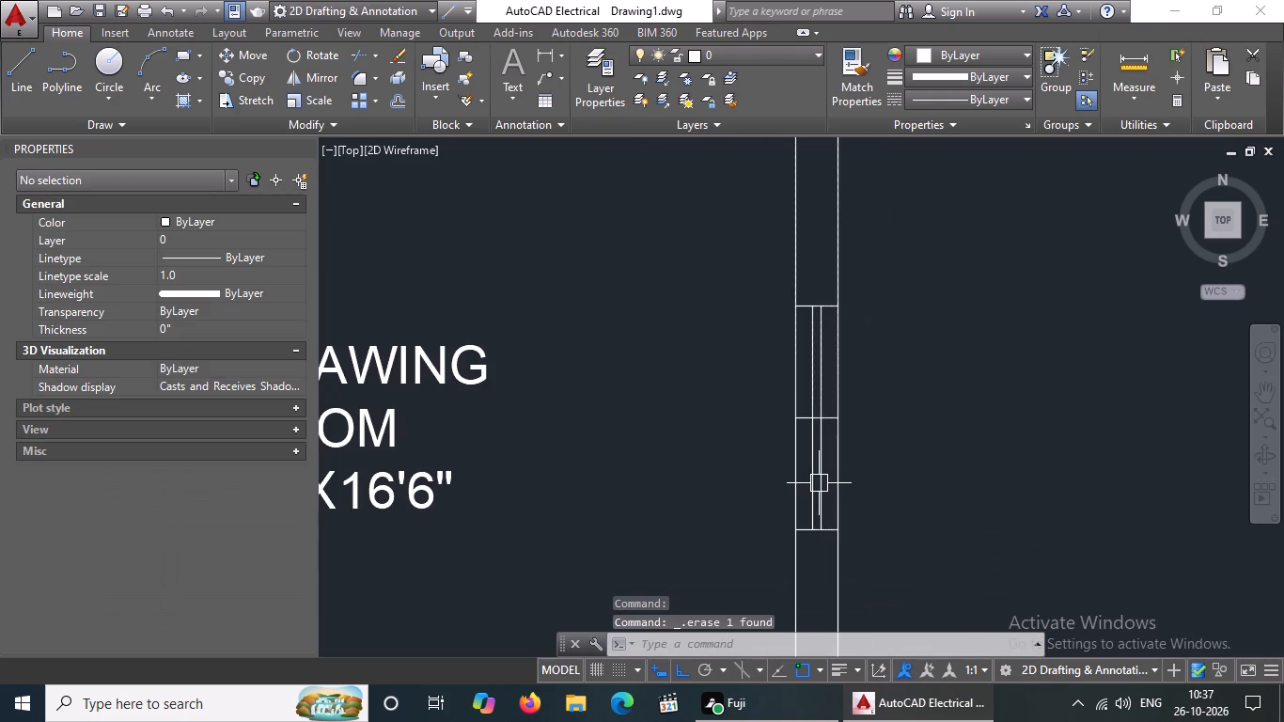
key("Escape")
Offset the DRAWING ROOM window's two end lines 2" outward, one to the north and one to the south.
key("o")
key("Return")
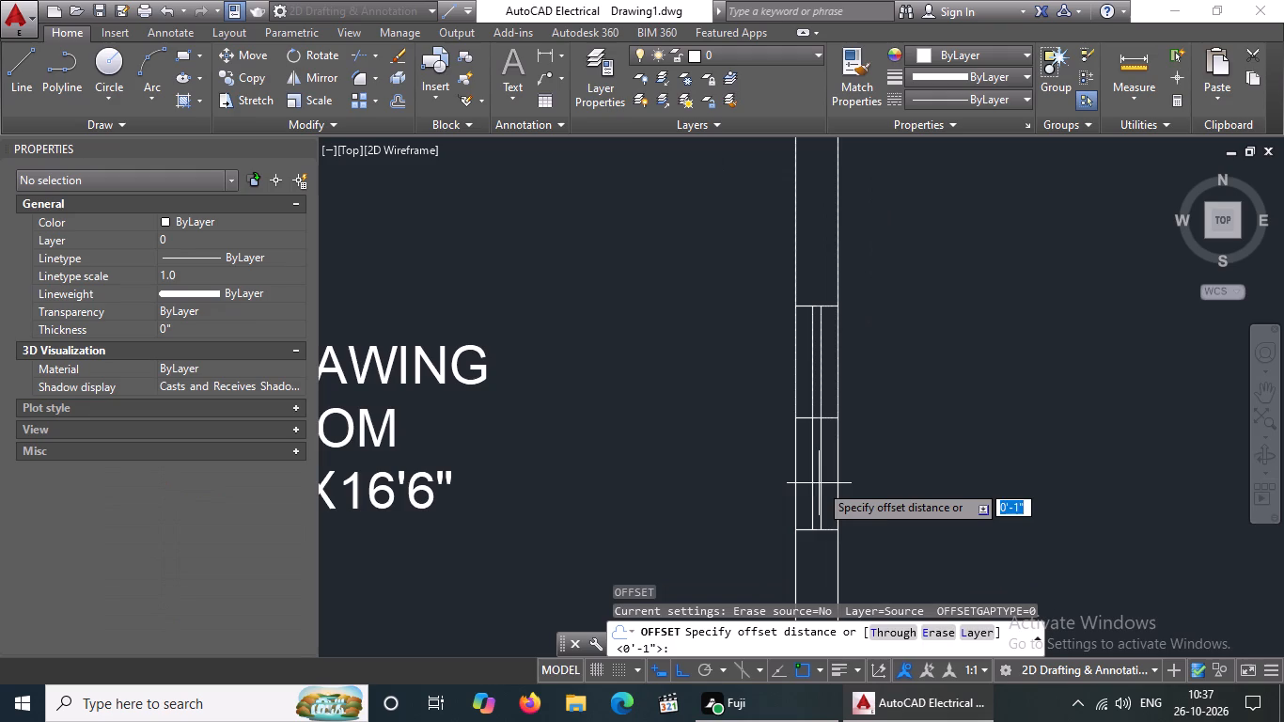
key("2")
key("shift+quotedbl")
key("Return")
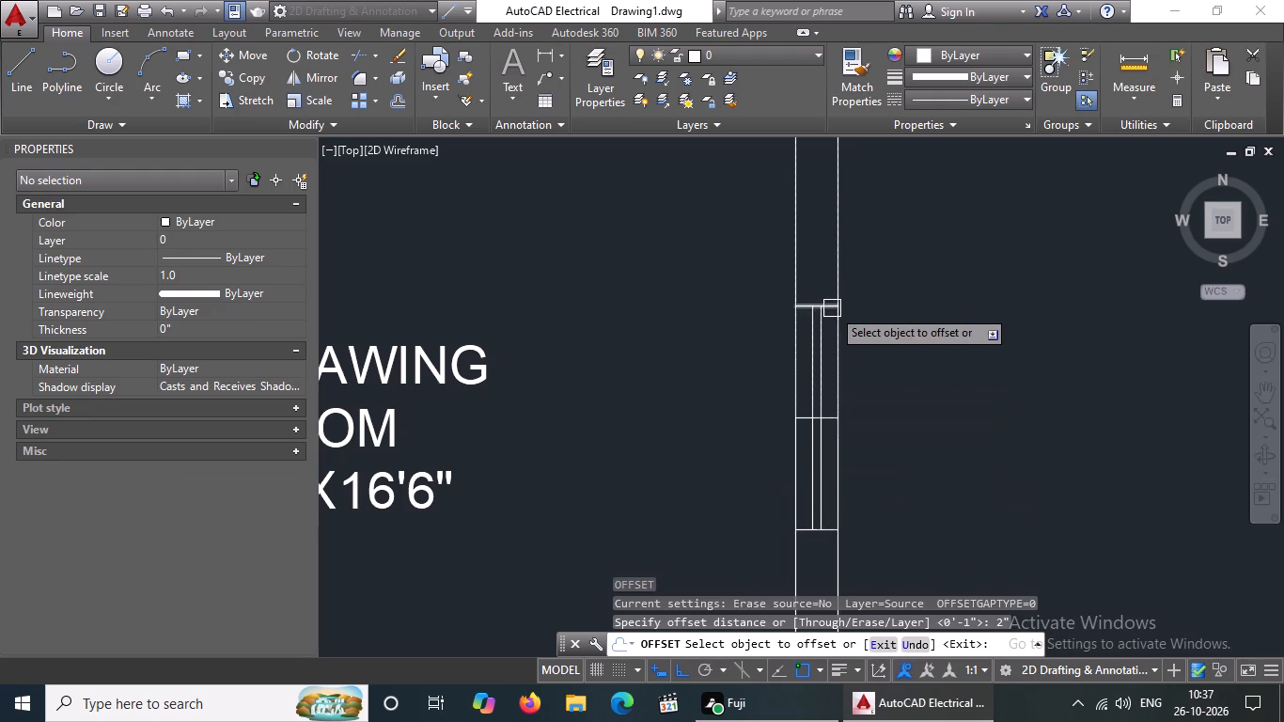
scroll(831, 306, "up", 2)
left_click_drag(758, 303, 759, 292)
left_click(766, 259)
scroll(784, 243, "down", 4)
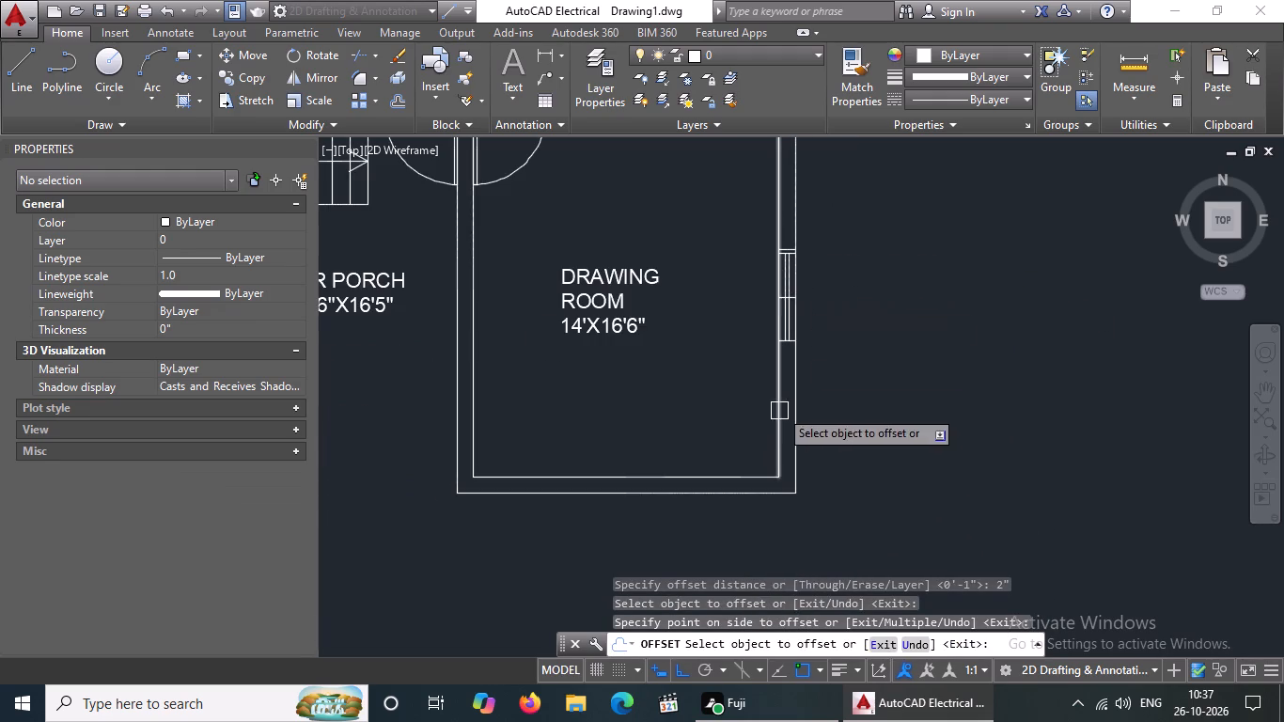
scroll(782, 347, "up", 3)
left_click_drag(773, 323, 773, 342)
left_click(781, 397)
scroll(790, 397, "down", 2)
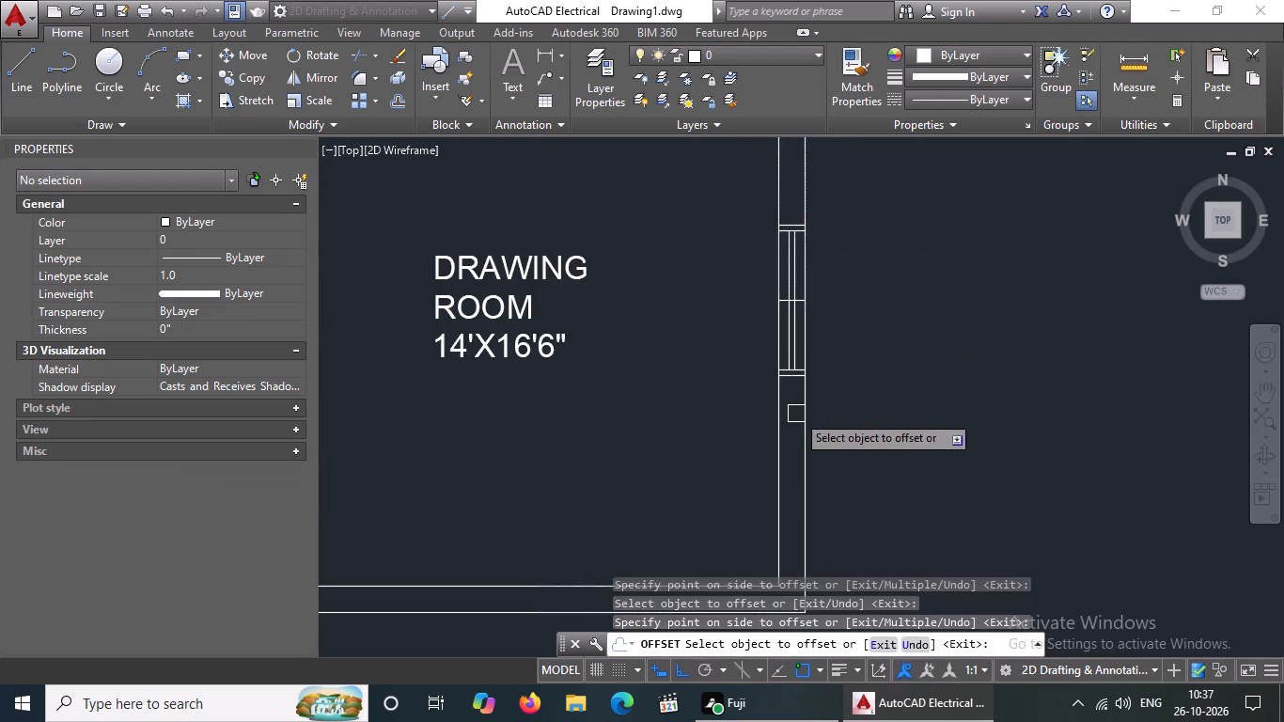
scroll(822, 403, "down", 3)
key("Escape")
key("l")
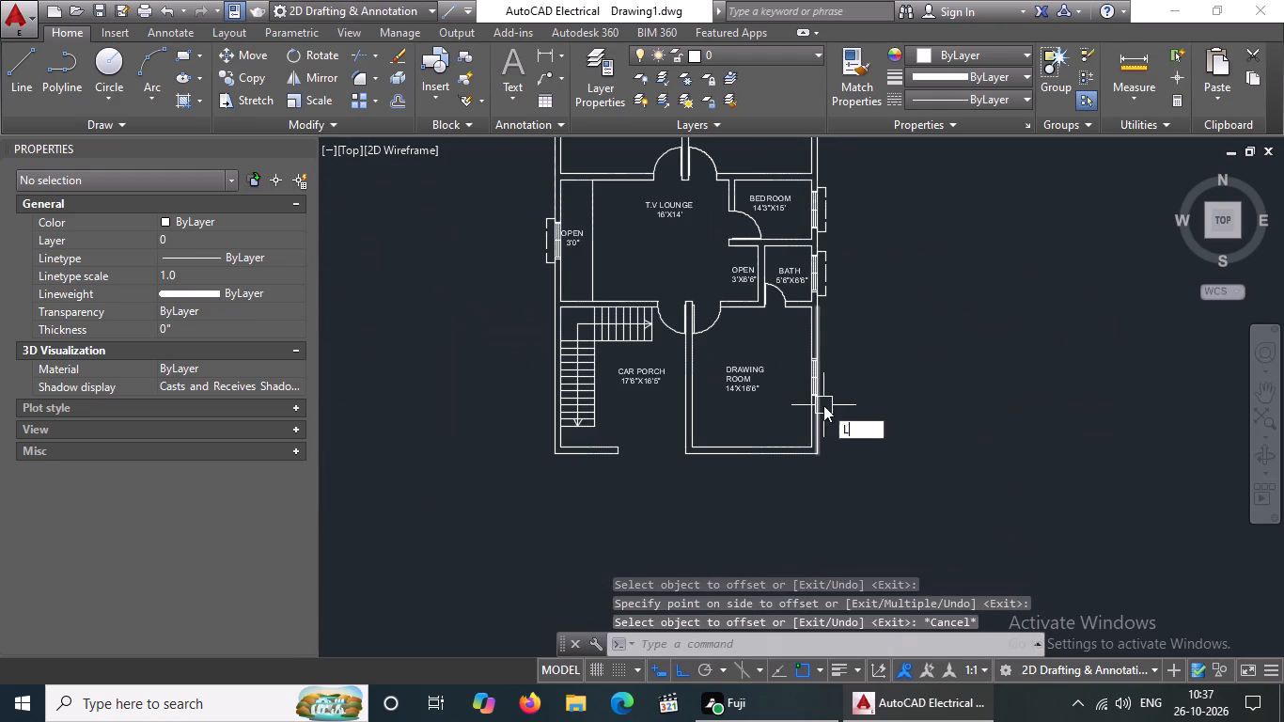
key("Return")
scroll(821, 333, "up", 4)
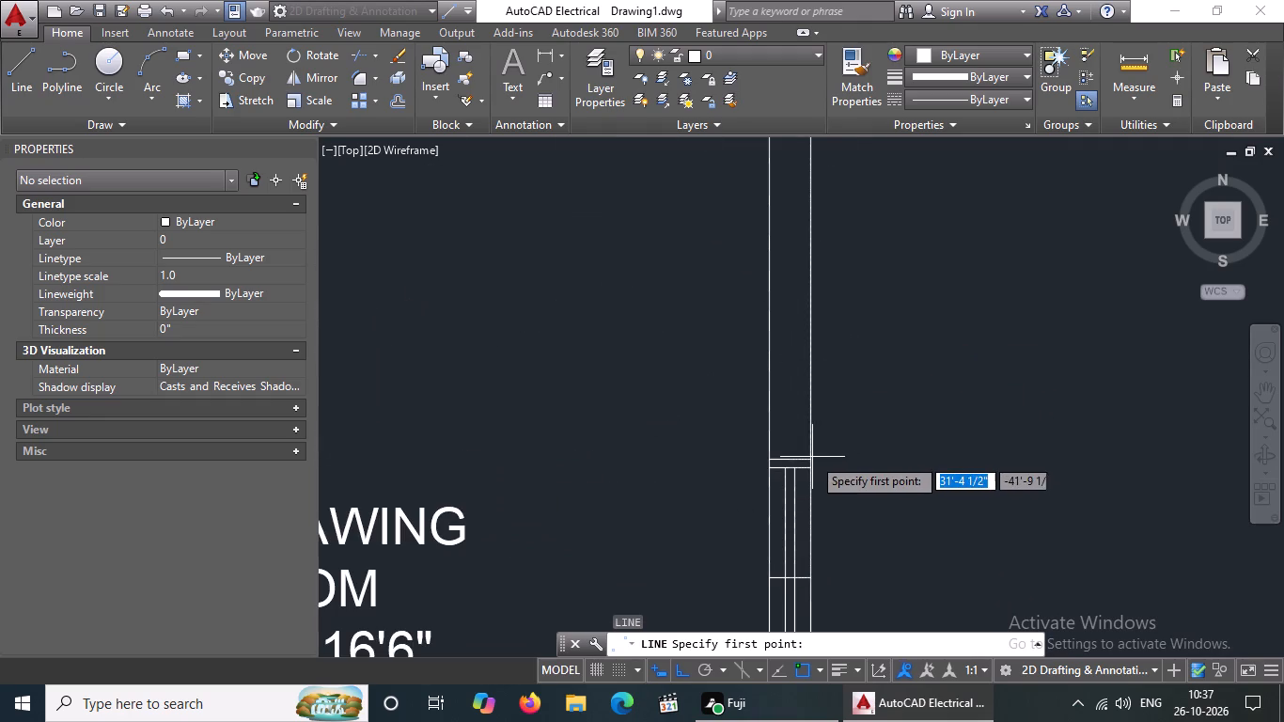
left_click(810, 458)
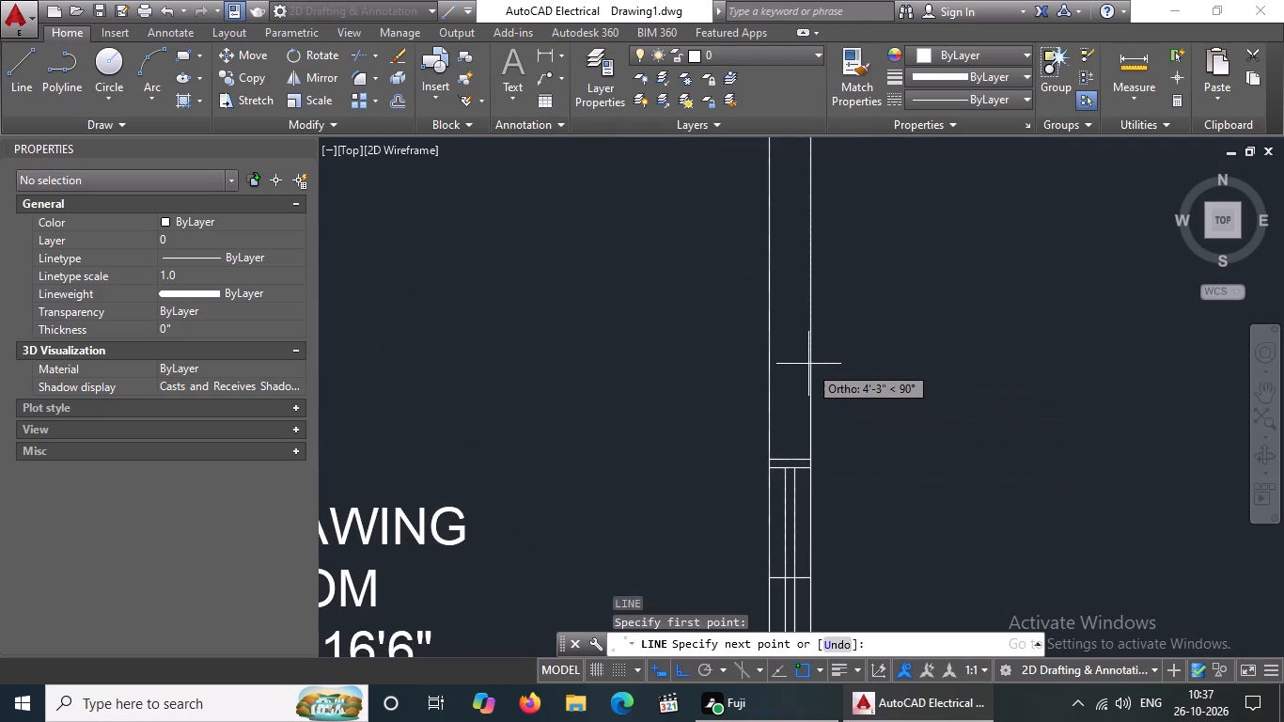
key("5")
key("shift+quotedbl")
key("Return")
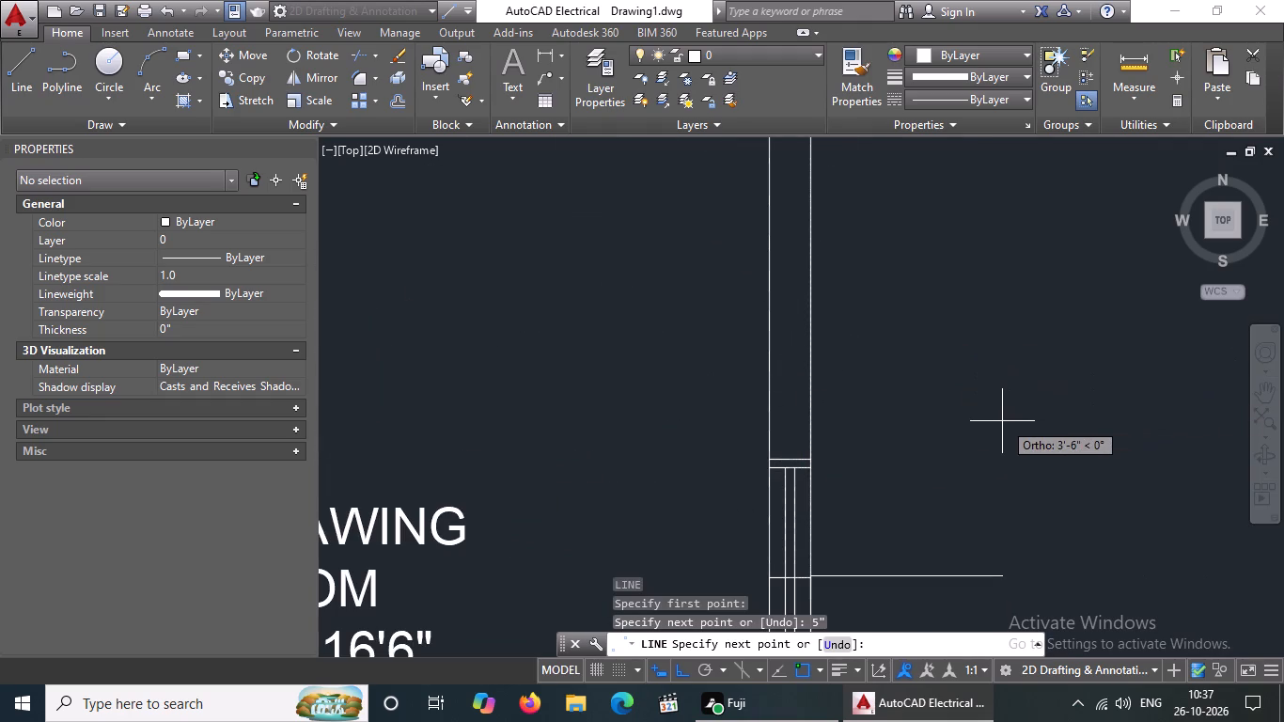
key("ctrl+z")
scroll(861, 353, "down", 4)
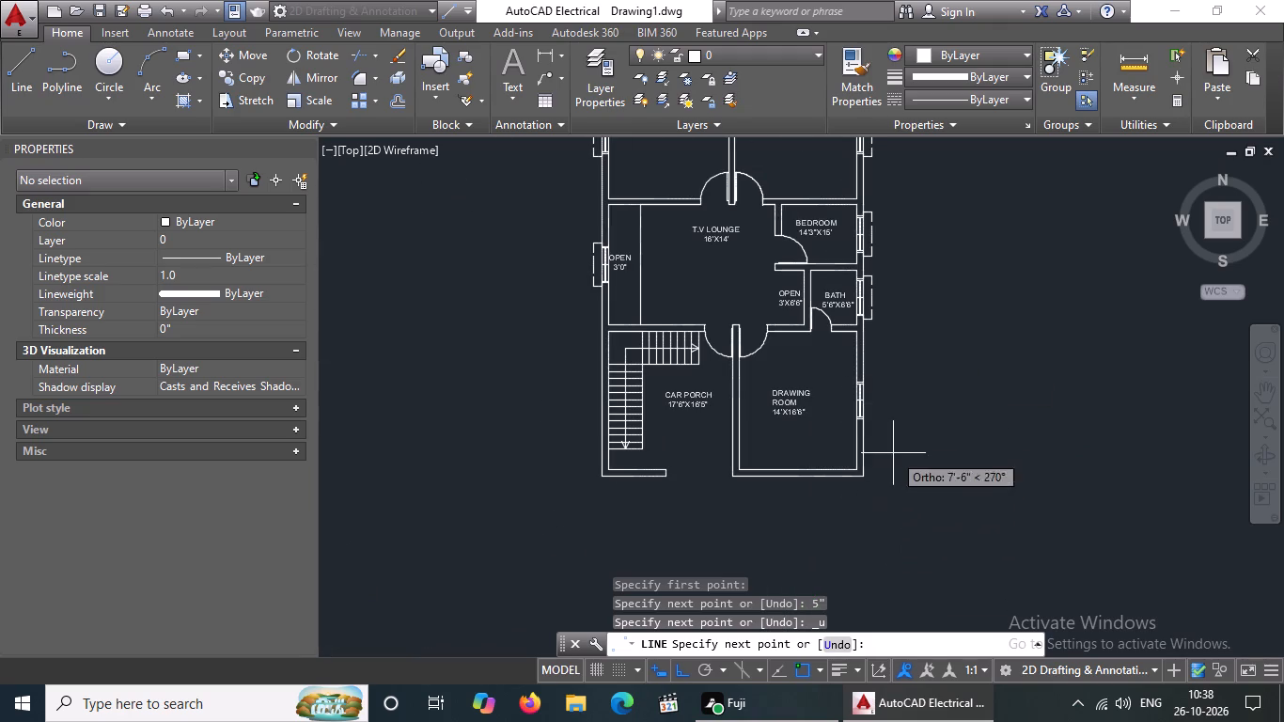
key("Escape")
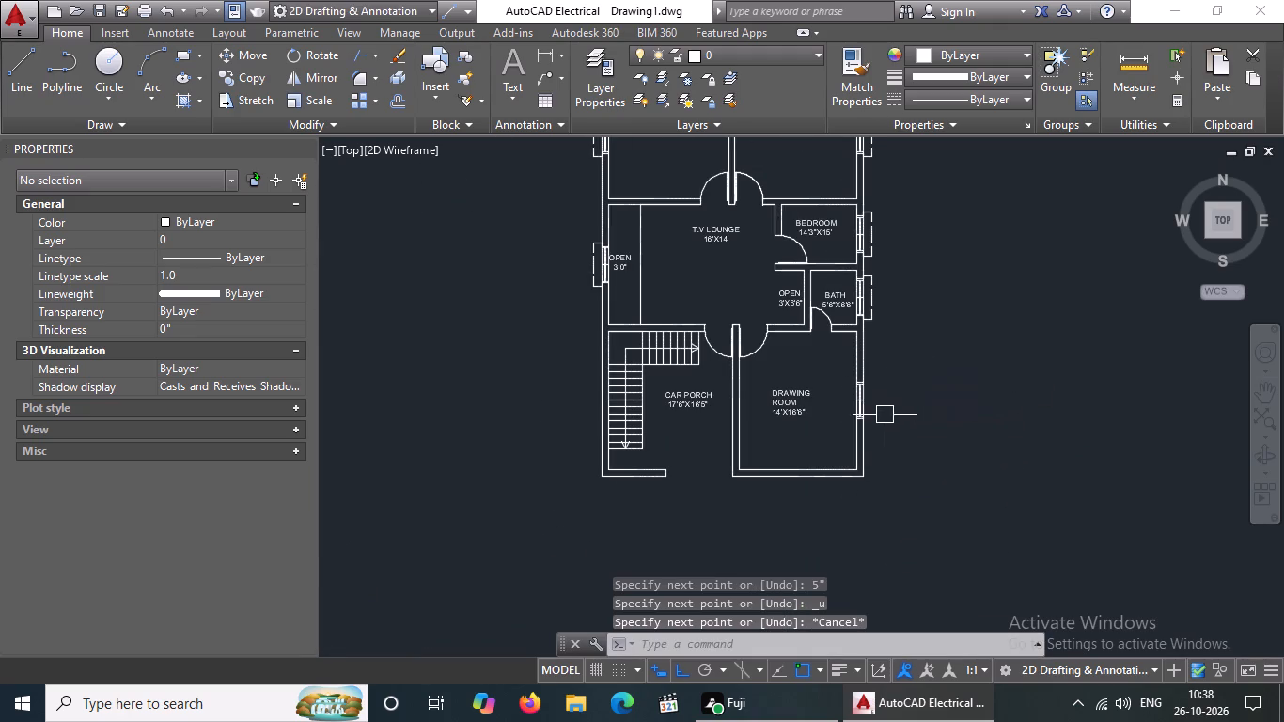
From the outer south corner of the DRAWING ROOM's east window, draw a line 5" south along the wall and 1' east.
scroll(875, 416, "up", 4)
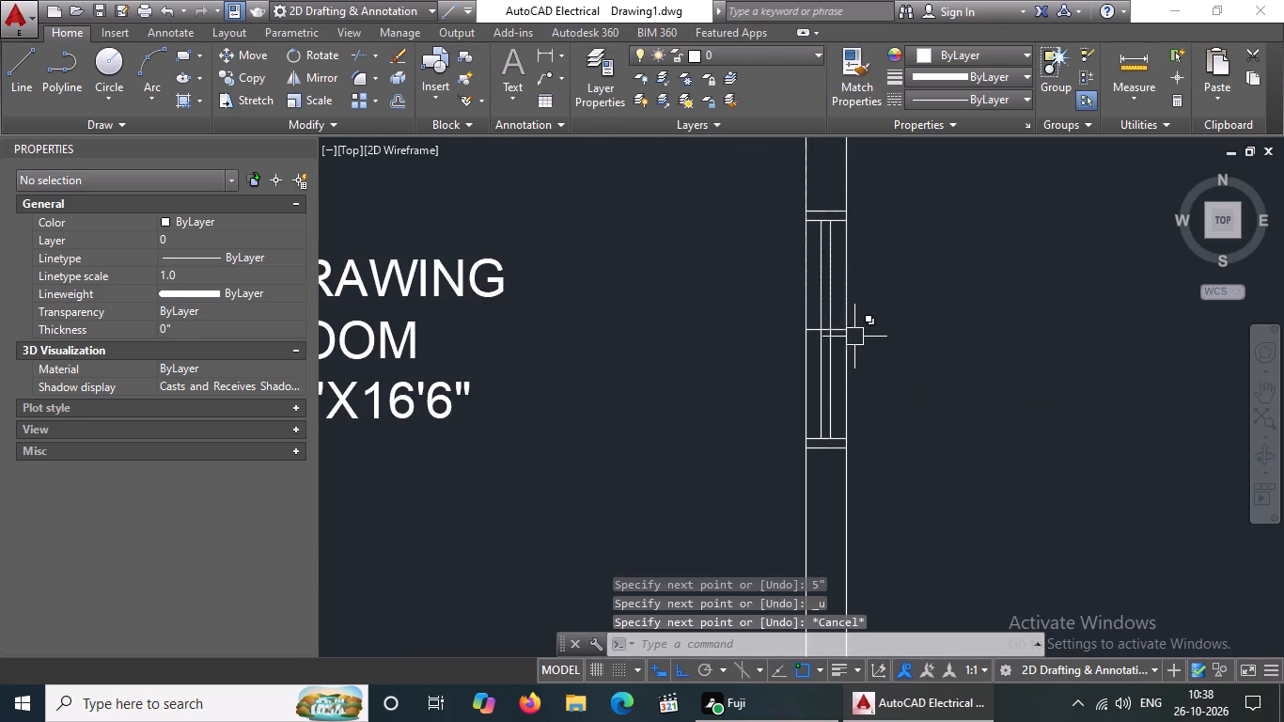
left_click_drag(20, 80, 34, 93)
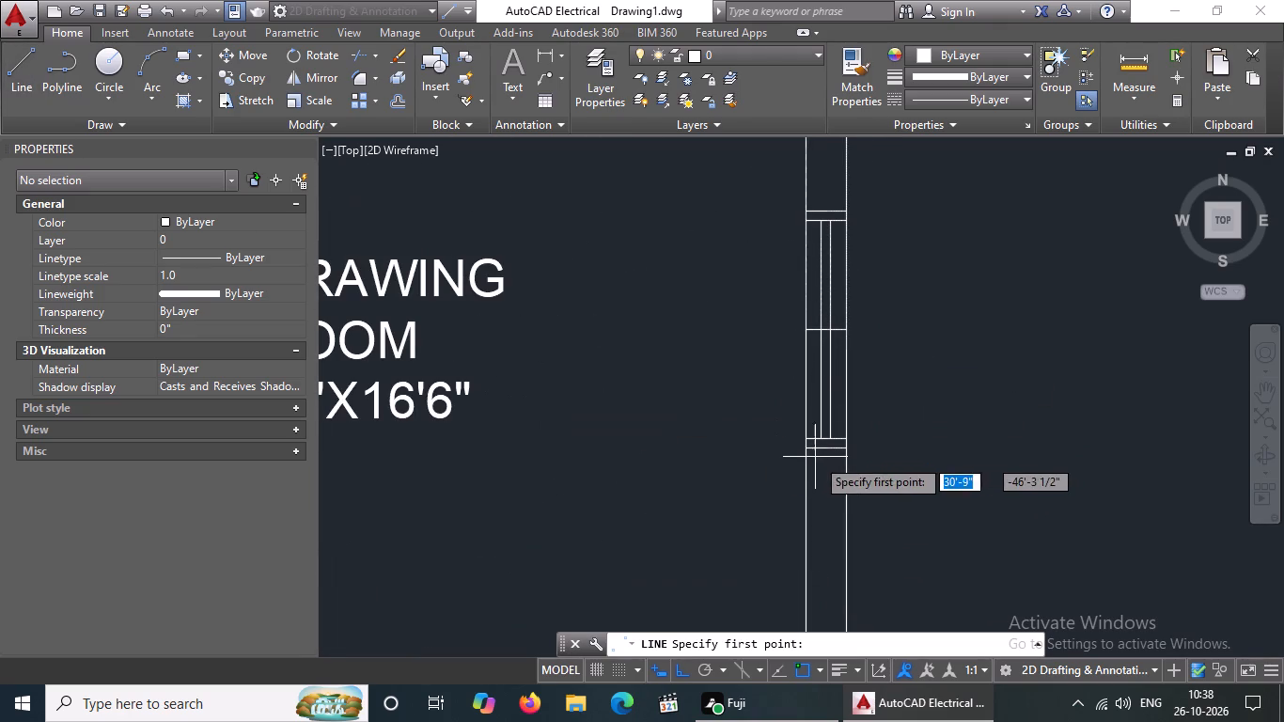
left_click(846, 450)
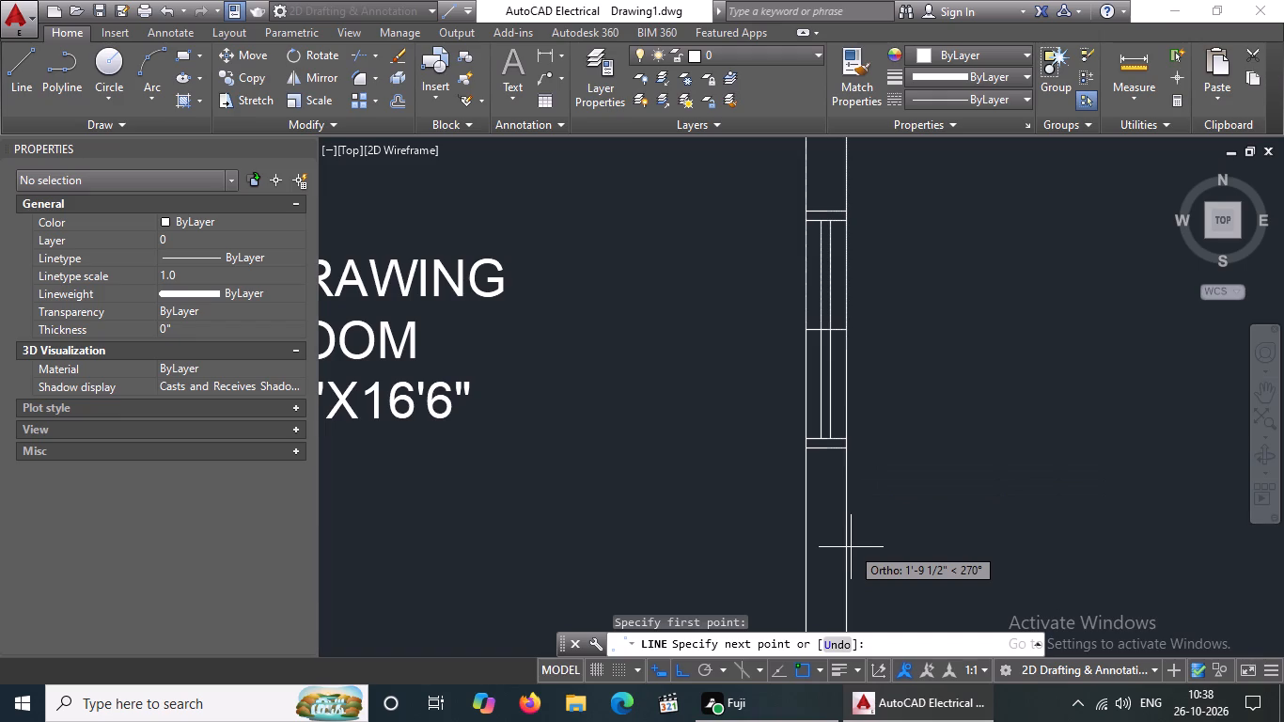
key("6")
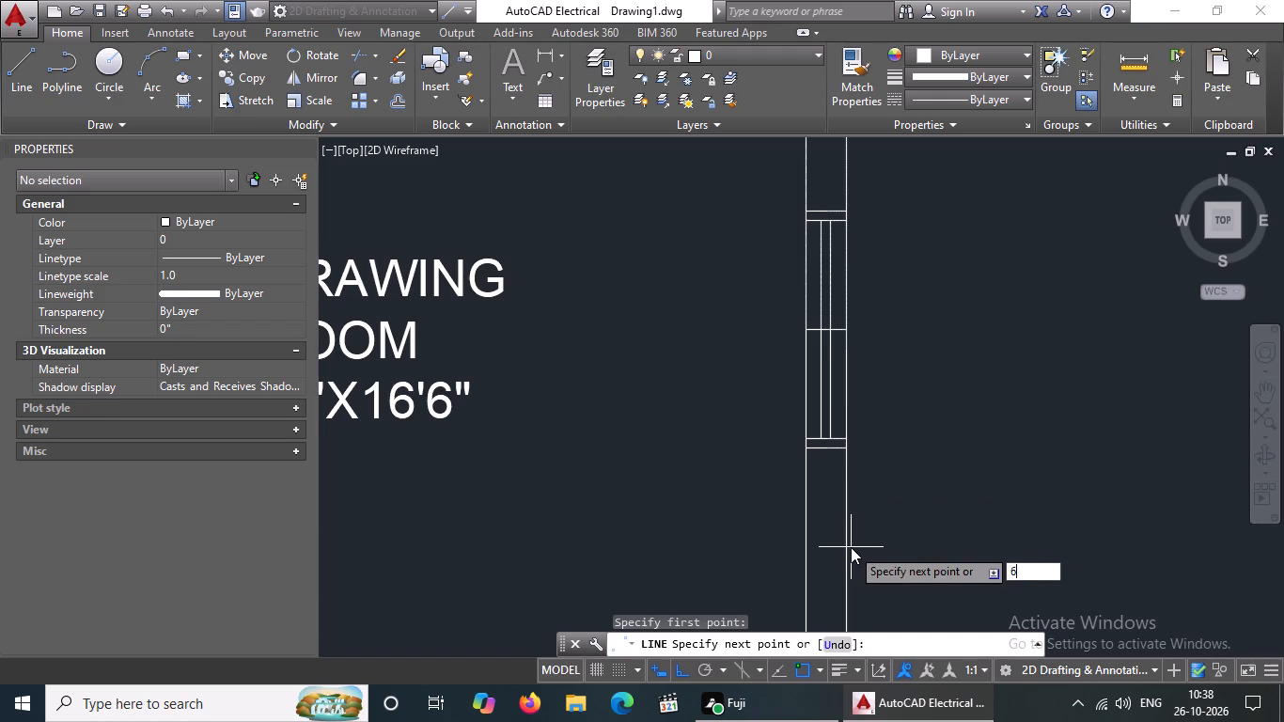
key("BackSpace")
type("5\"")
key("Return")
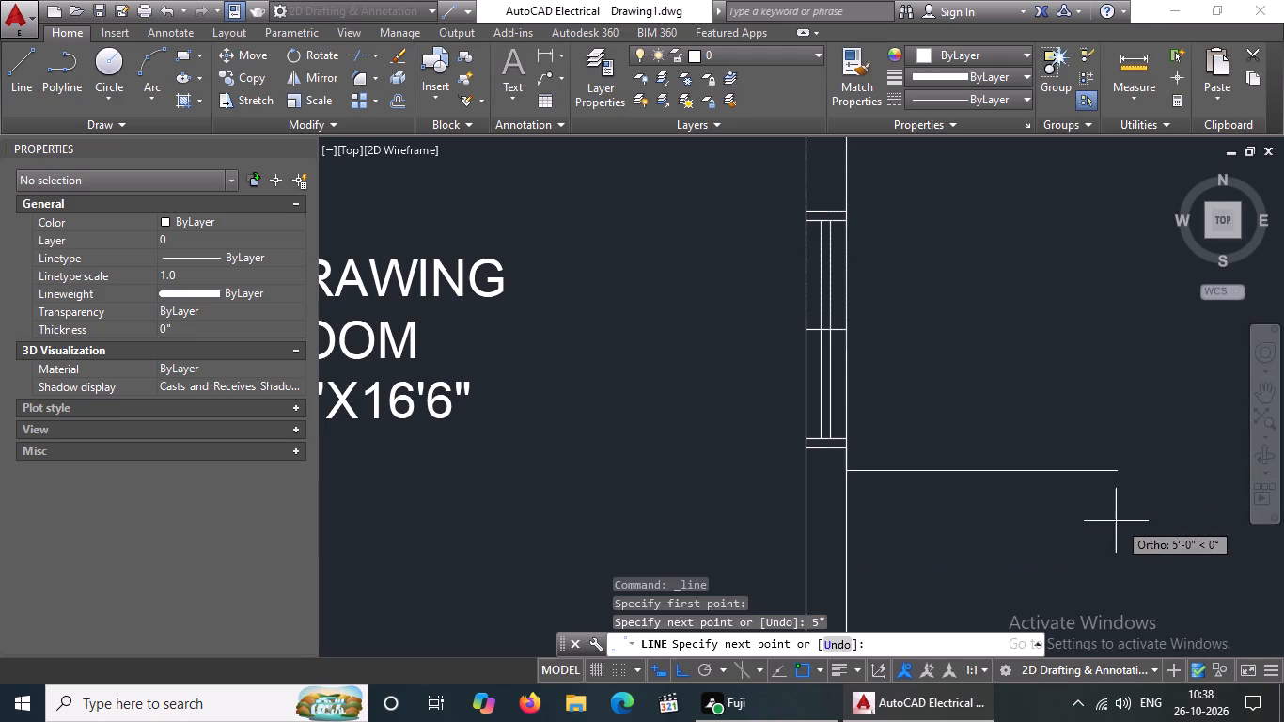
type("1'")
key("Return")
key("Return")
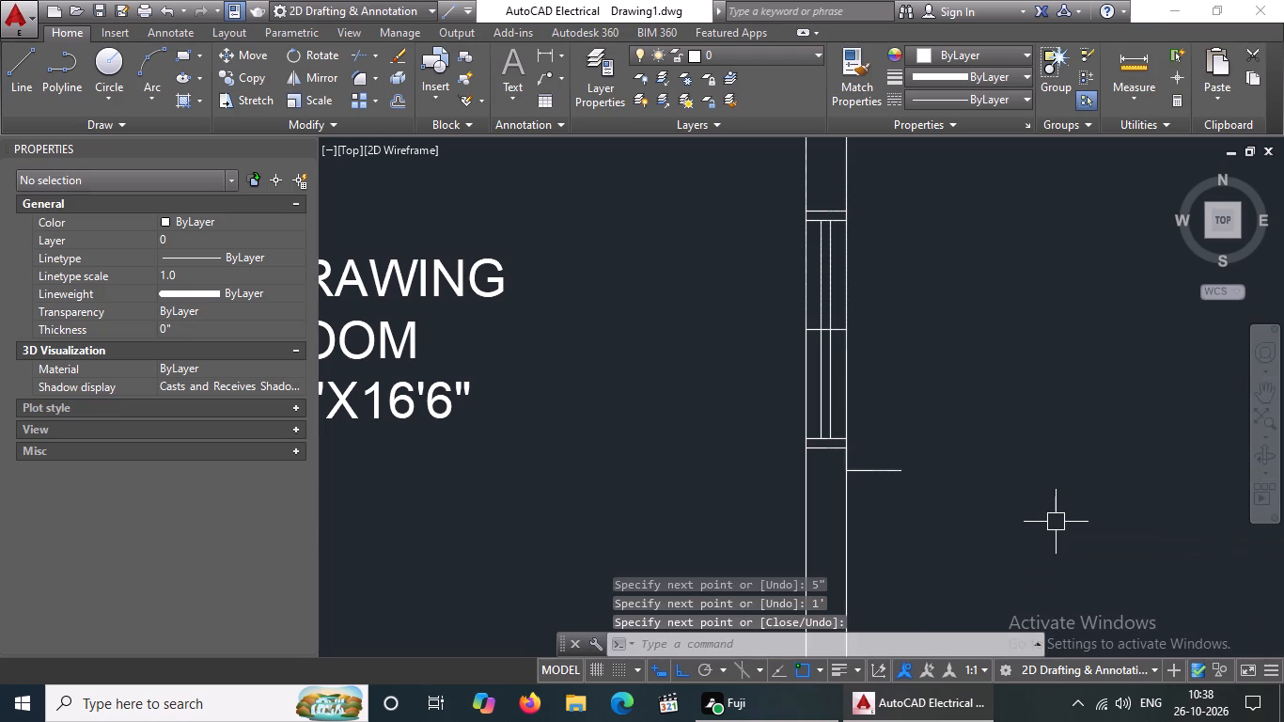
From the same window's outer north corner, draw a line 5" north, 1' east, and south to the end of the lower projection line.
scroll(859, 189, "down", 2)
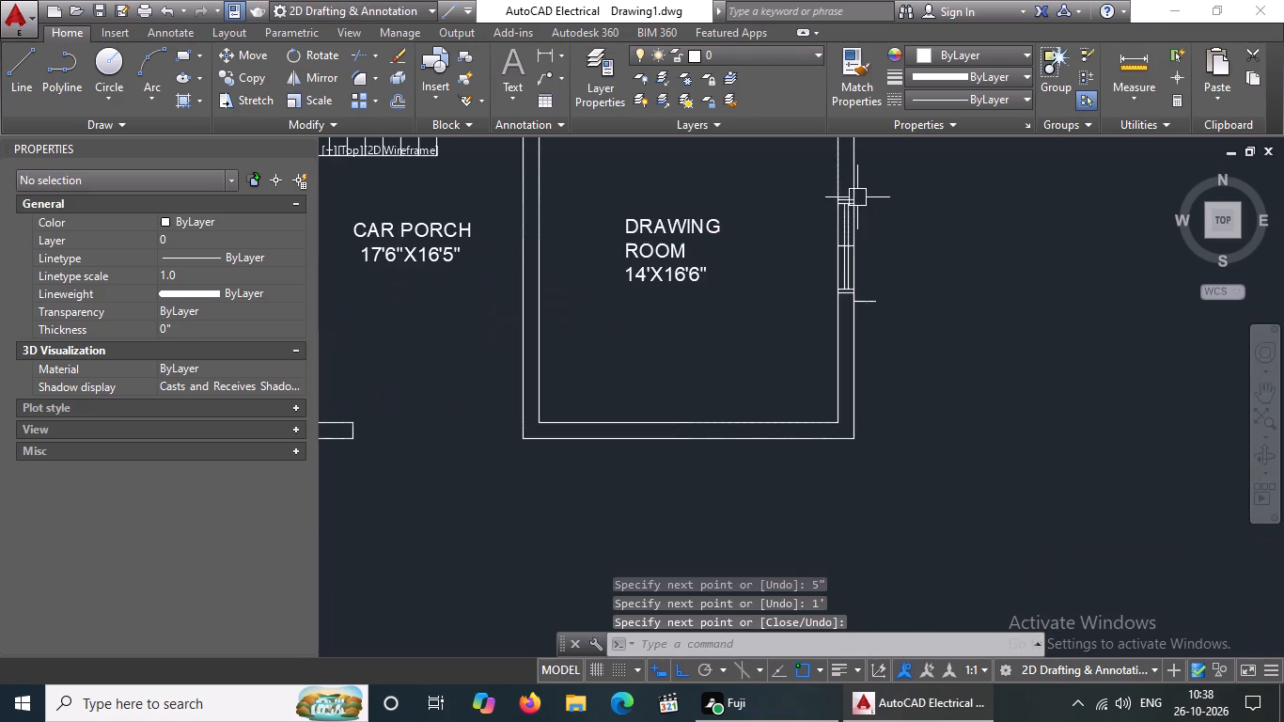
middle_click_drag(860, 207, 865, 340)
key("l")
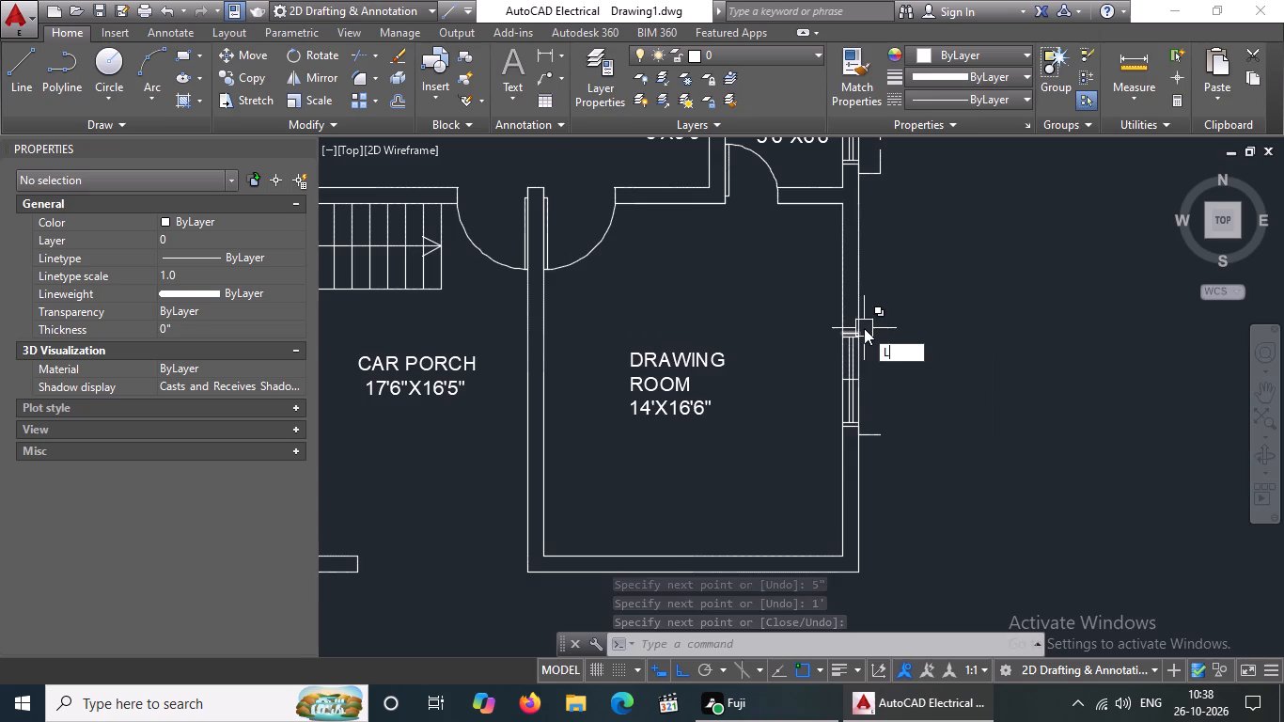
key("Return")
scroll(863, 308, "up", 2)
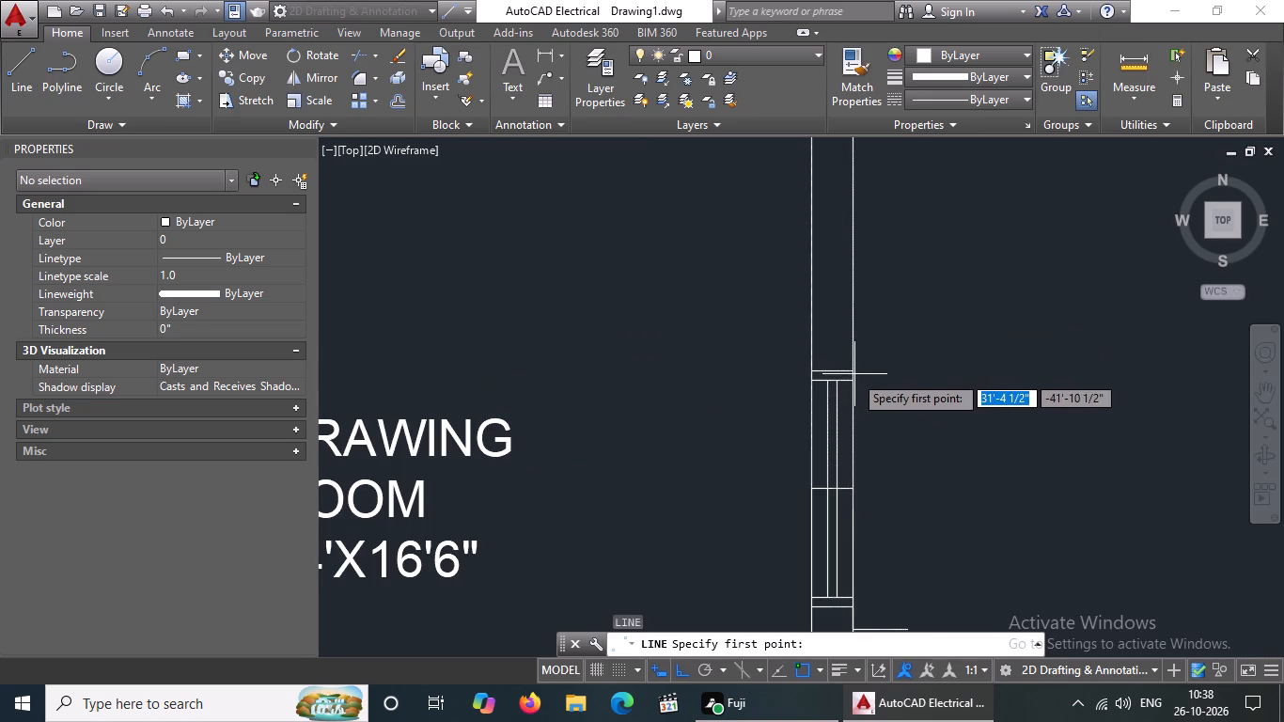
left_click_drag(852, 368, 853, 356)
key("5")
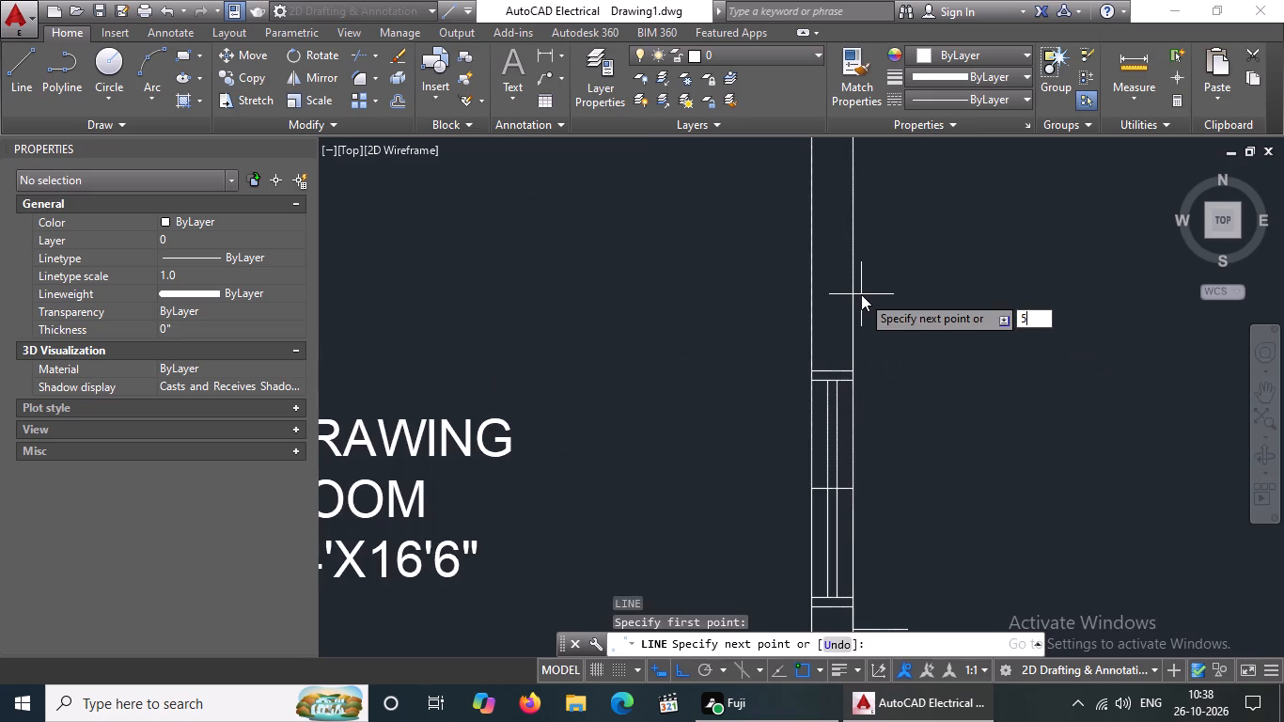
key("shift+quotedbl")
key("Return")
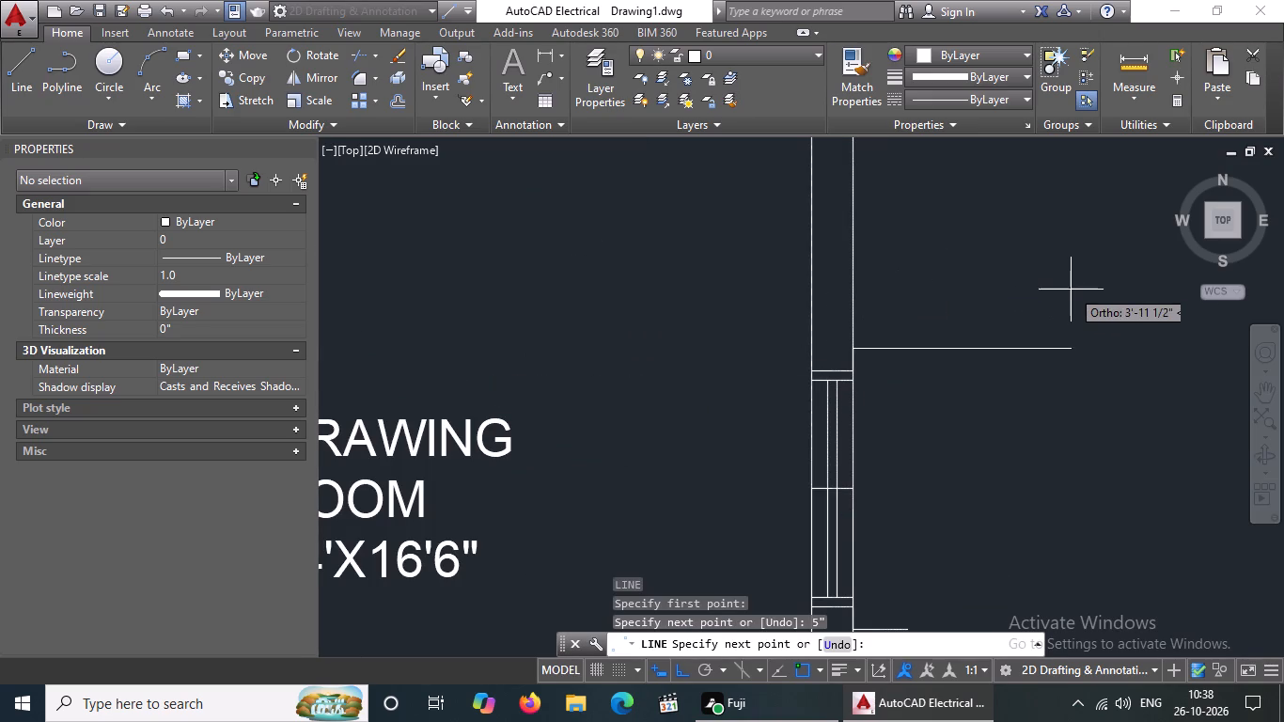
type("1'")
key("Return")
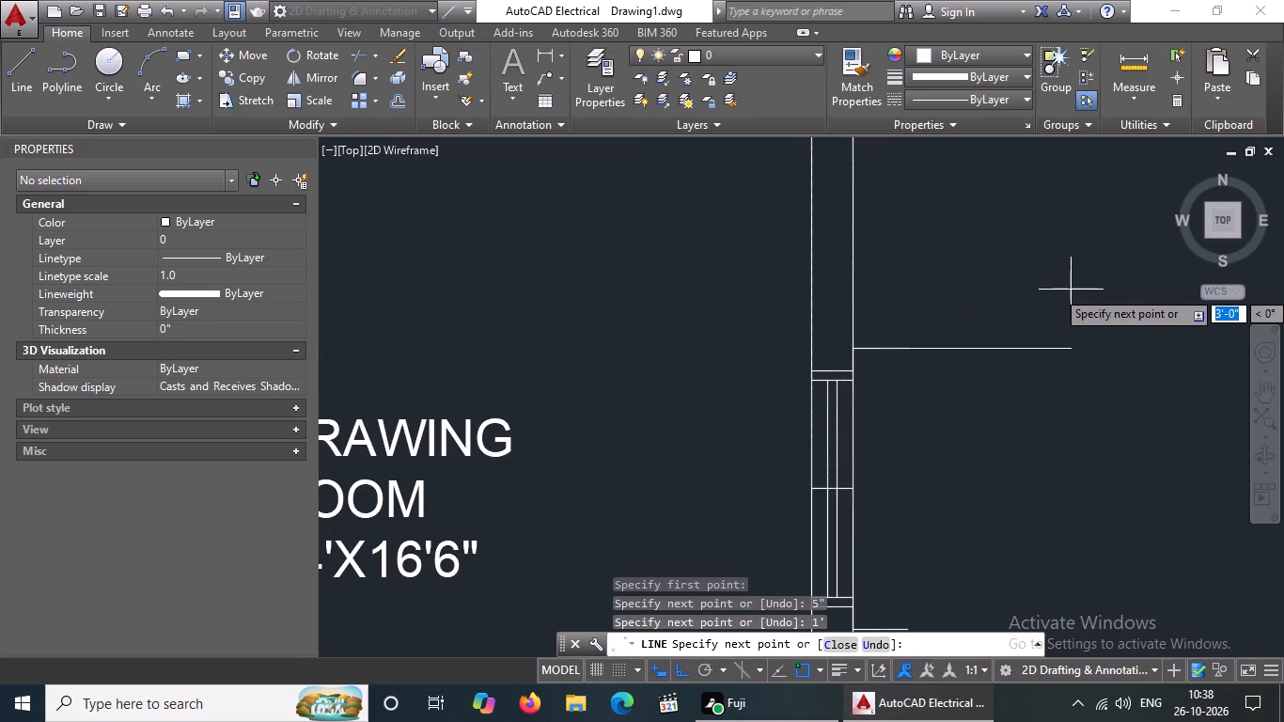
scroll(992, 296, "down", 3)
scroll(969, 395, "up", 2)
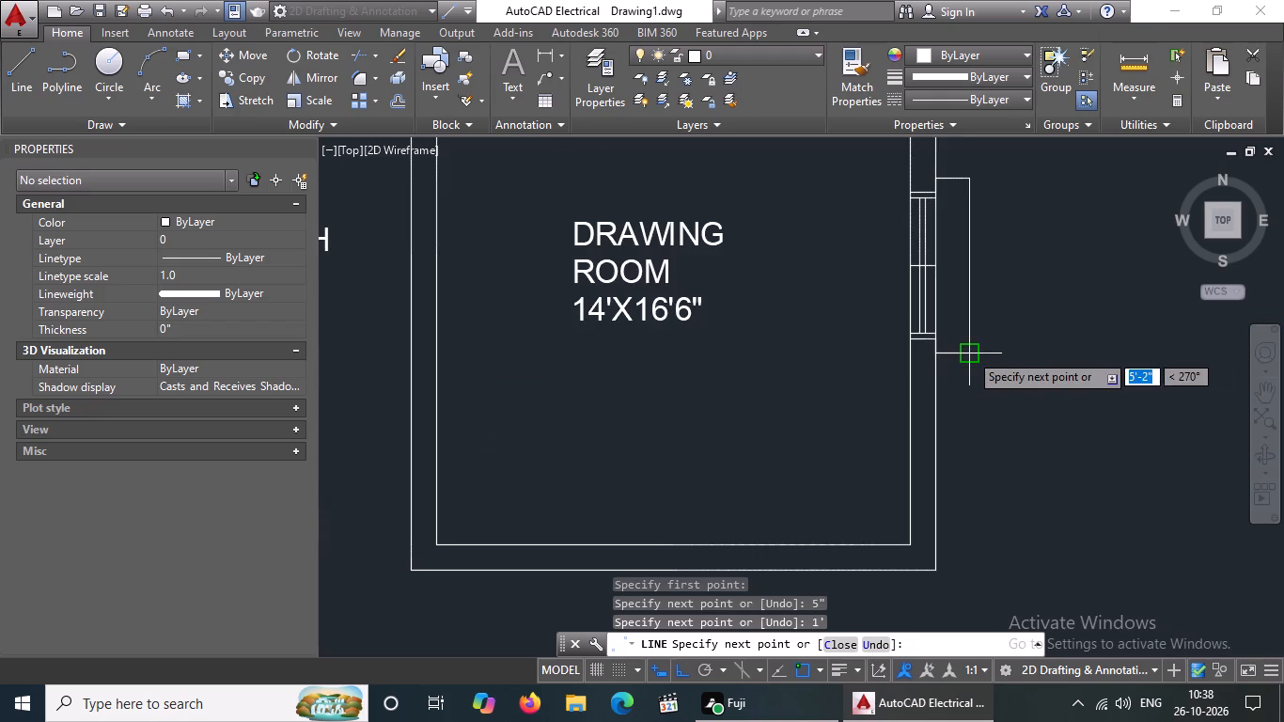
left_click(969, 353)
key("Escape")
Set the five projection lines of the DRAWING ROOM's east window to linetype ACAD_ISO02W100 with a linetype scale of 2.
scroll(972, 363, "down", 3)
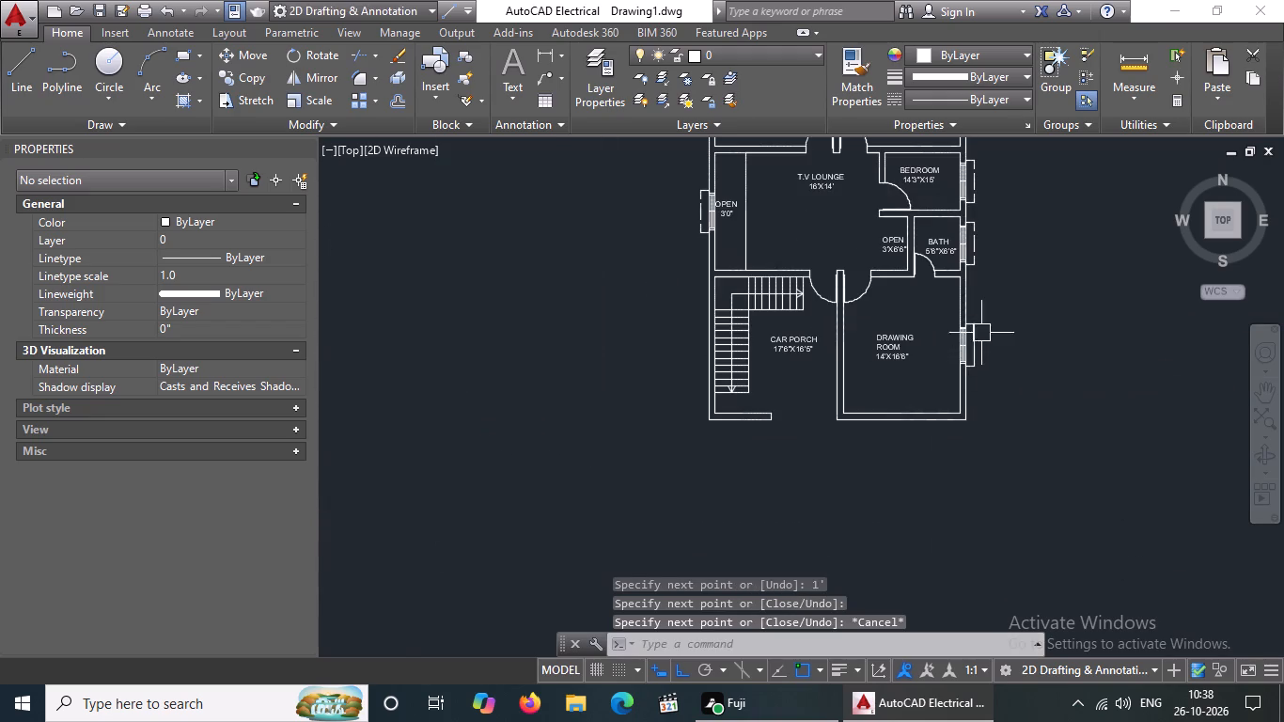
scroll(978, 322, "up", 5)
left_click_drag(864, 308, 869, 325)
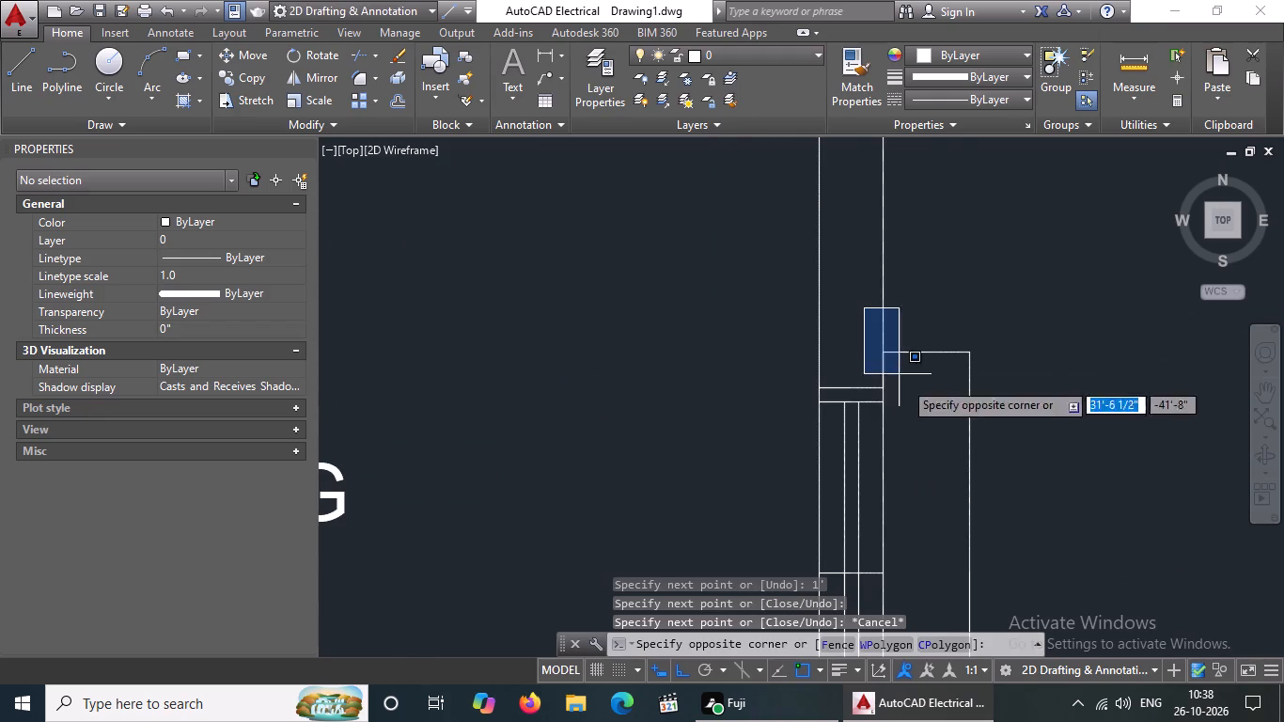
scroll(1016, 532, "down", 3)
left_click(1039, 607)
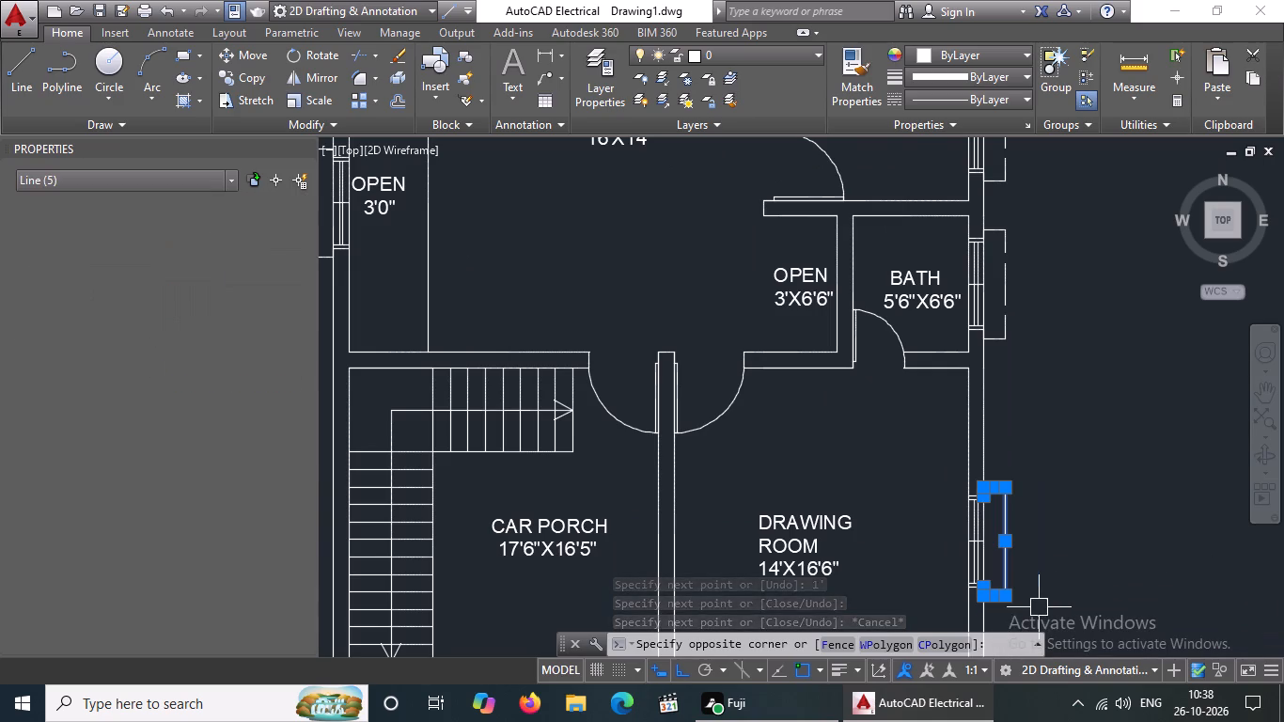
left_click(985, 95)
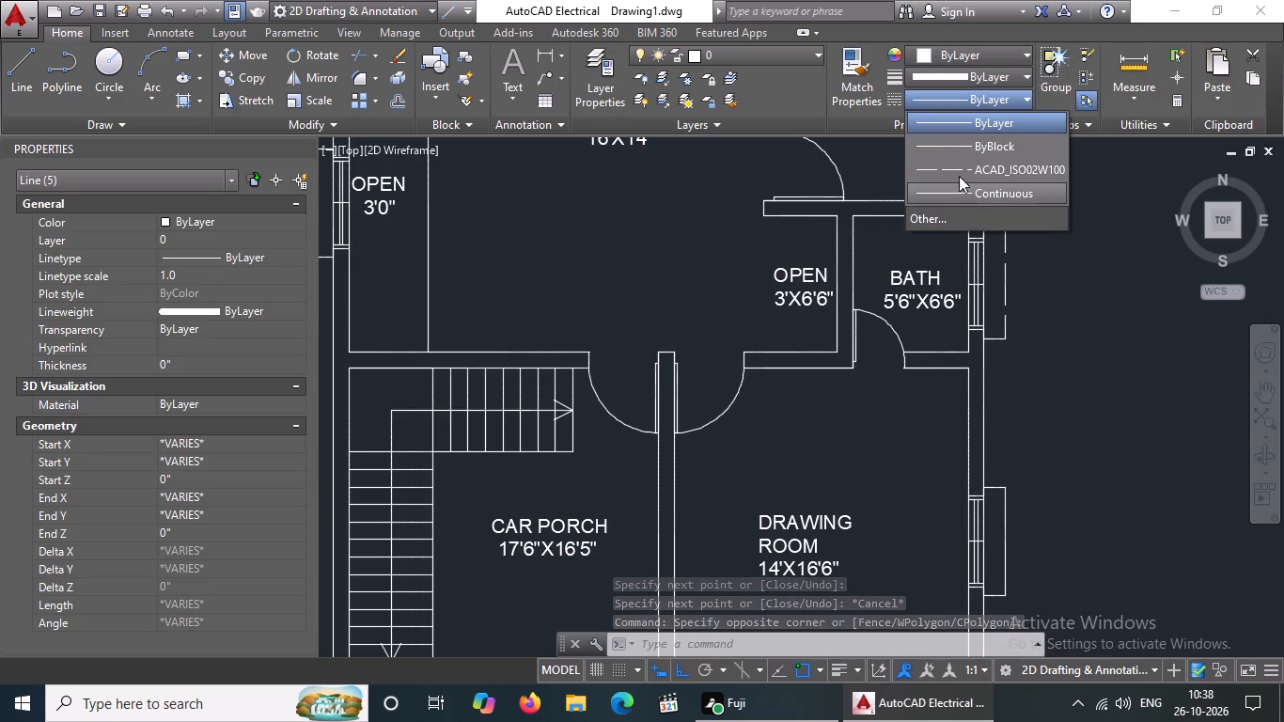
left_click(963, 165)
left_click(204, 277)
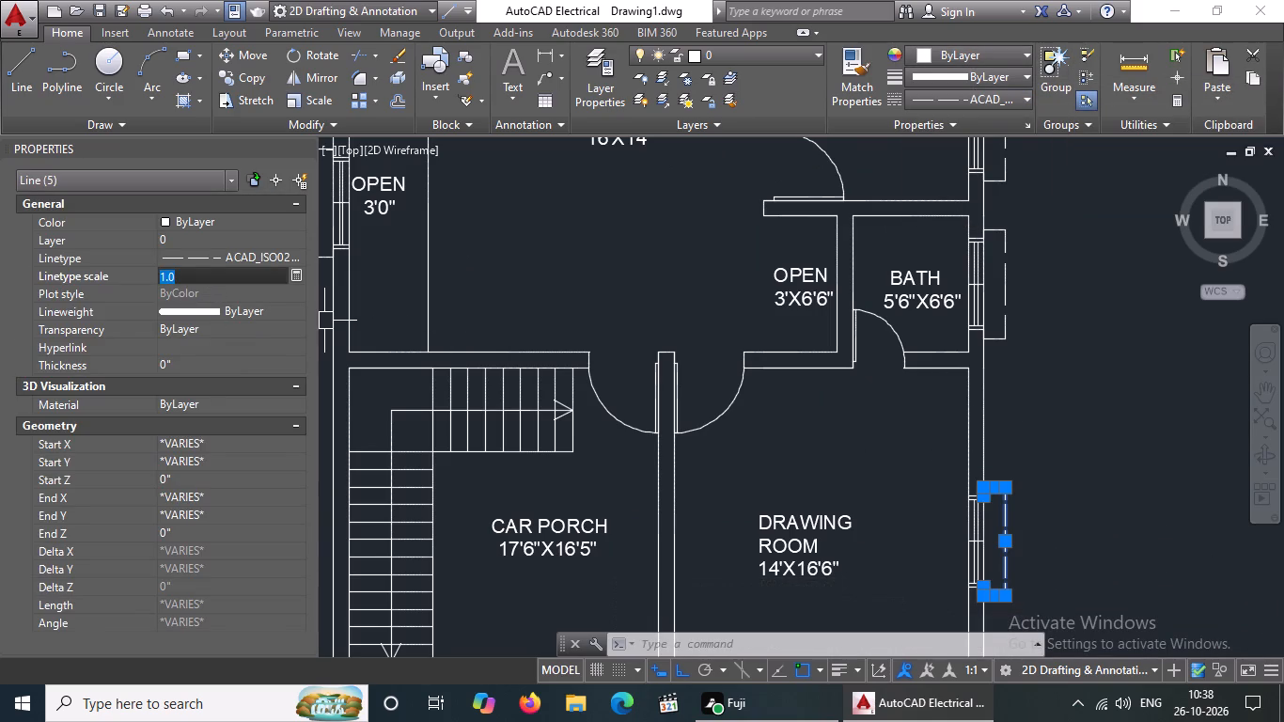
key("BackSpace")
key("BackSpace")
key("2")
key("Return")
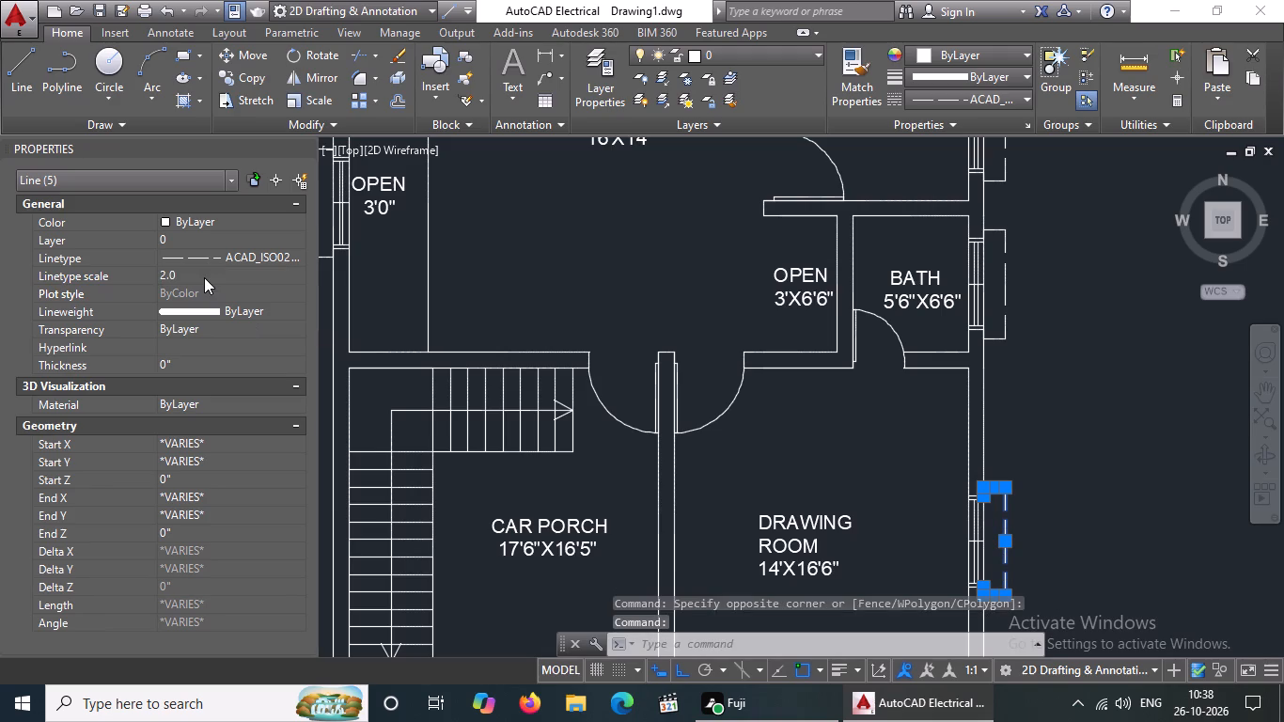
scroll(940, 426, "down", 3)
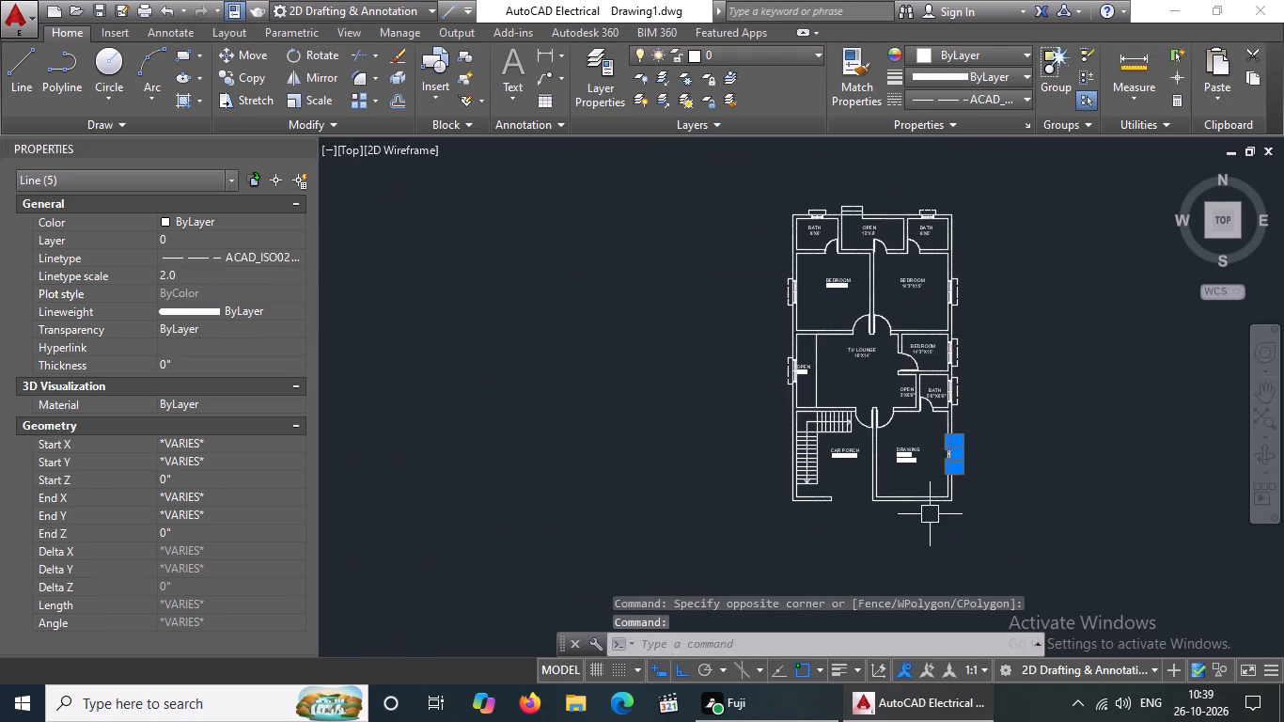
key("Escape")
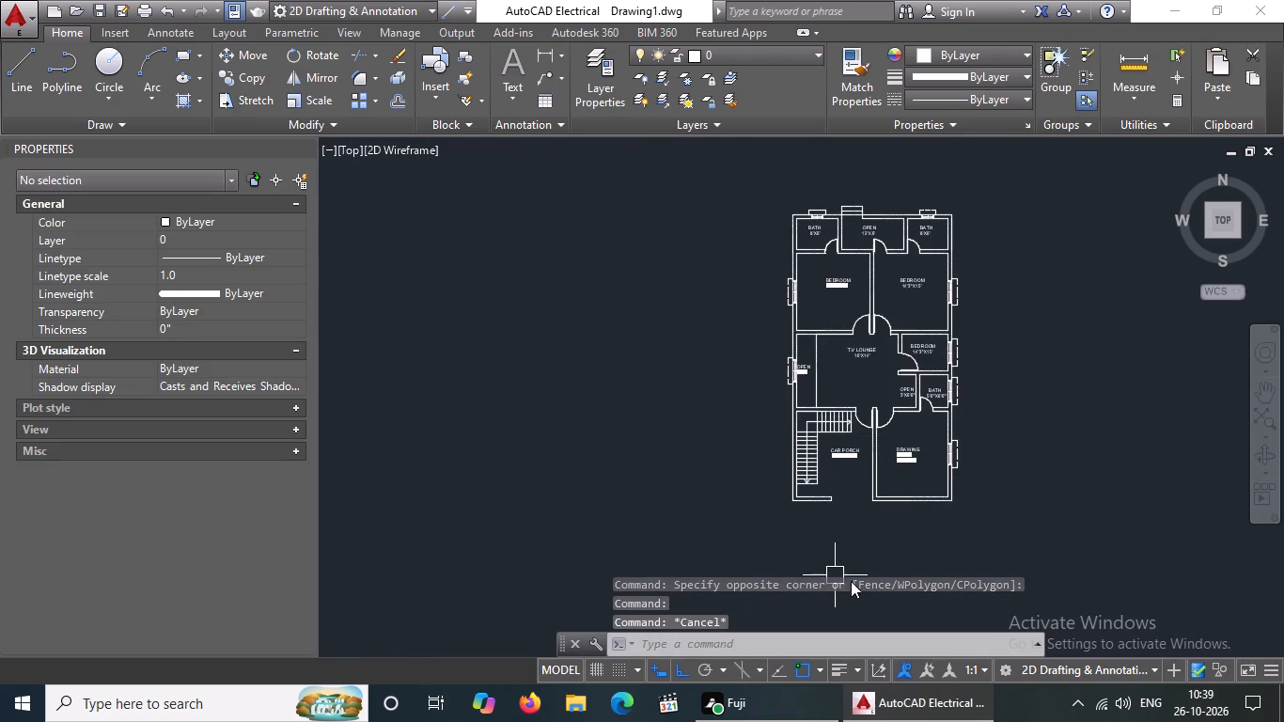
Draw a 9" line across the DRAWING ROOM's south wall, starting at the midpoint of its inner face.
scroll(920, 516, "up", 3)
key("l")
key("Return")
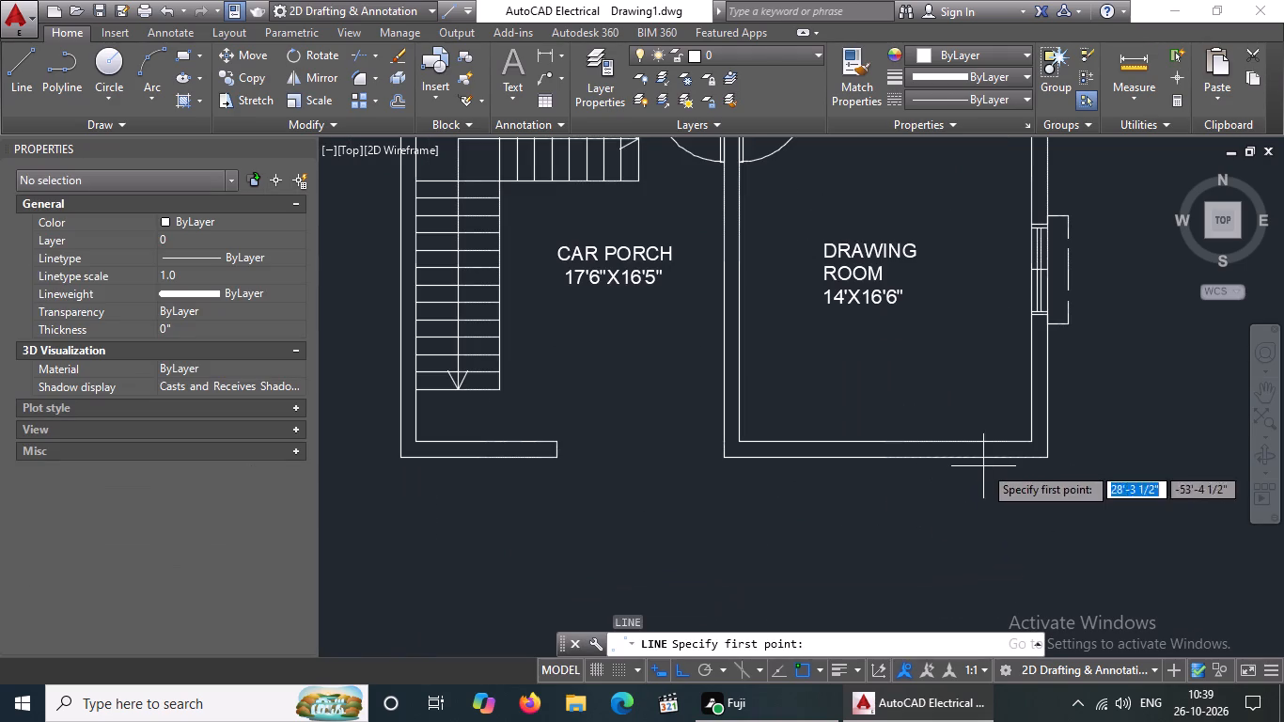
left_click_drag(893, 440, 893, 462)
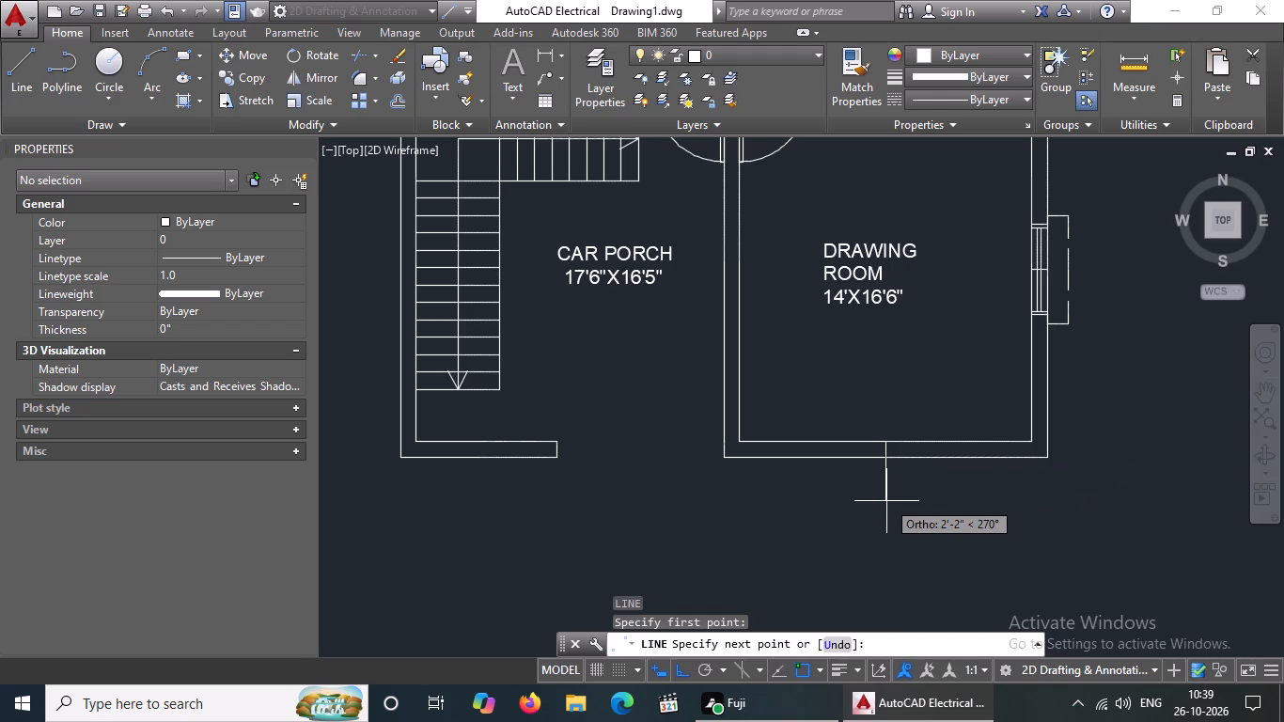
key("9")
key("shift+quotedbl")
key("Return")
key("Return")
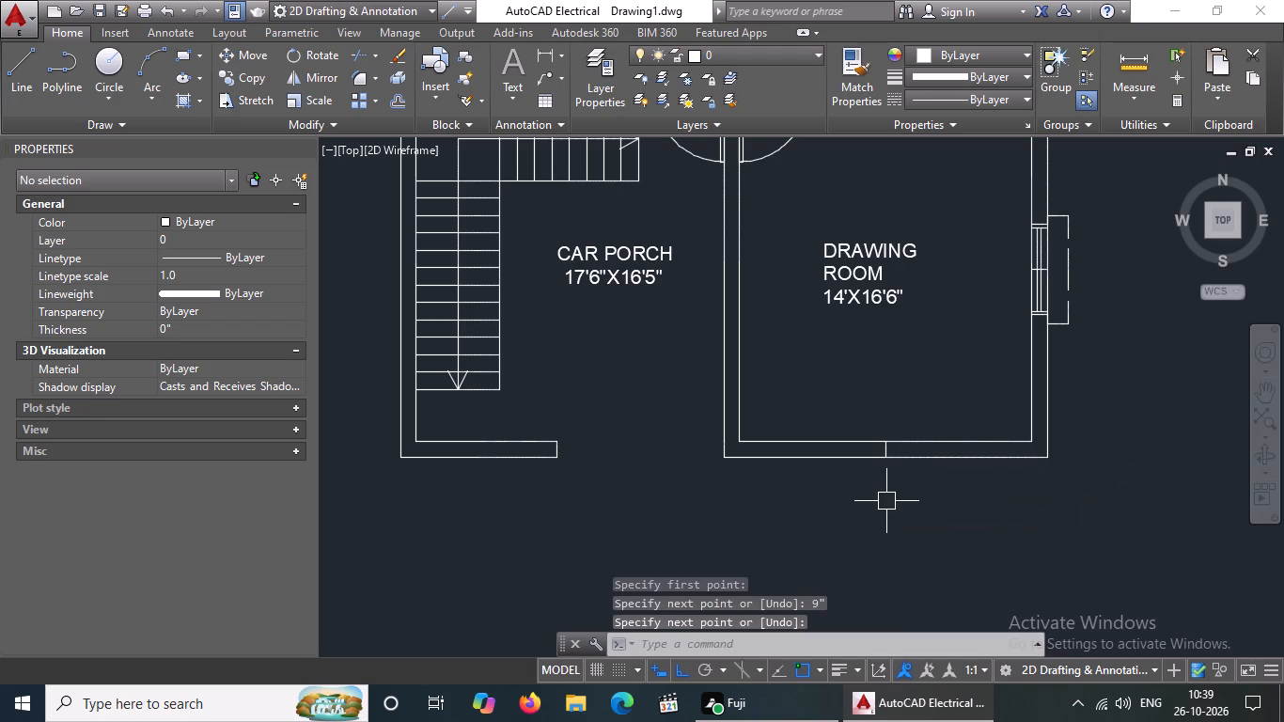
Offset the 9" line across the DRAWING ROOM's south wall 2' to the west and 2' to the east.
key("o")
key("Return")
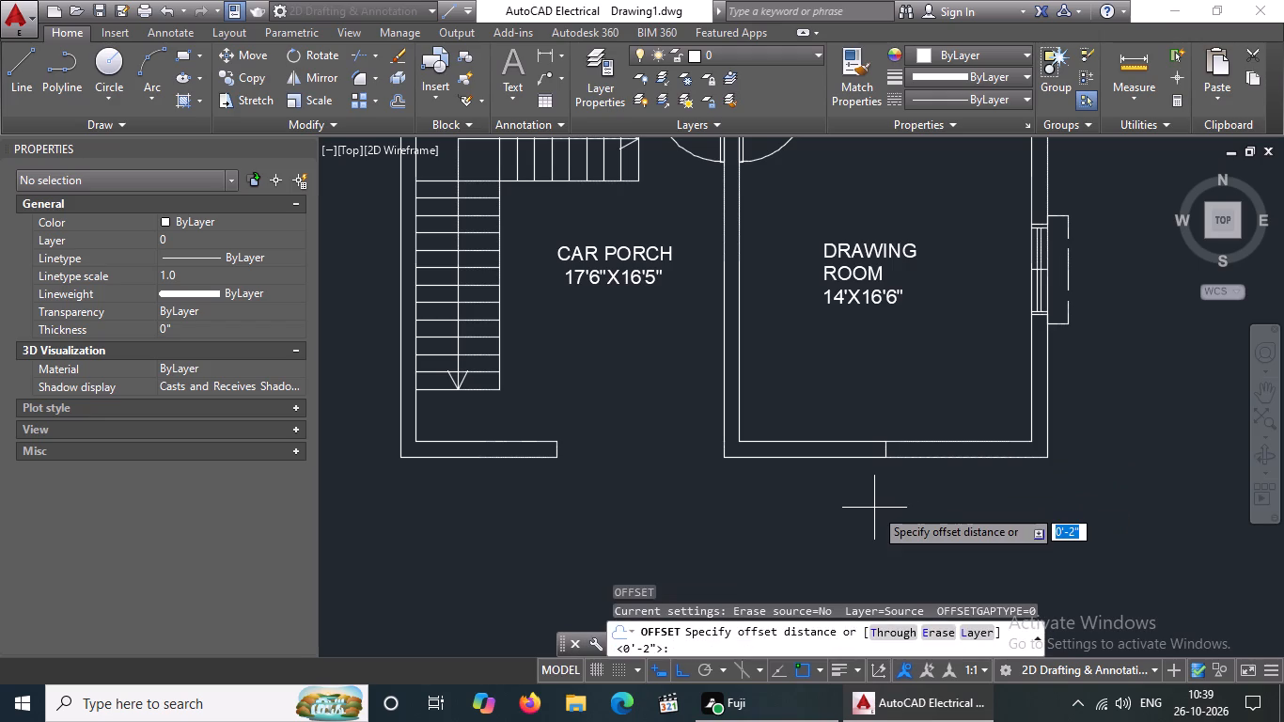
key("2")
key("apostrophe")
key("Return")
scroll(887, 452, "up", 2)
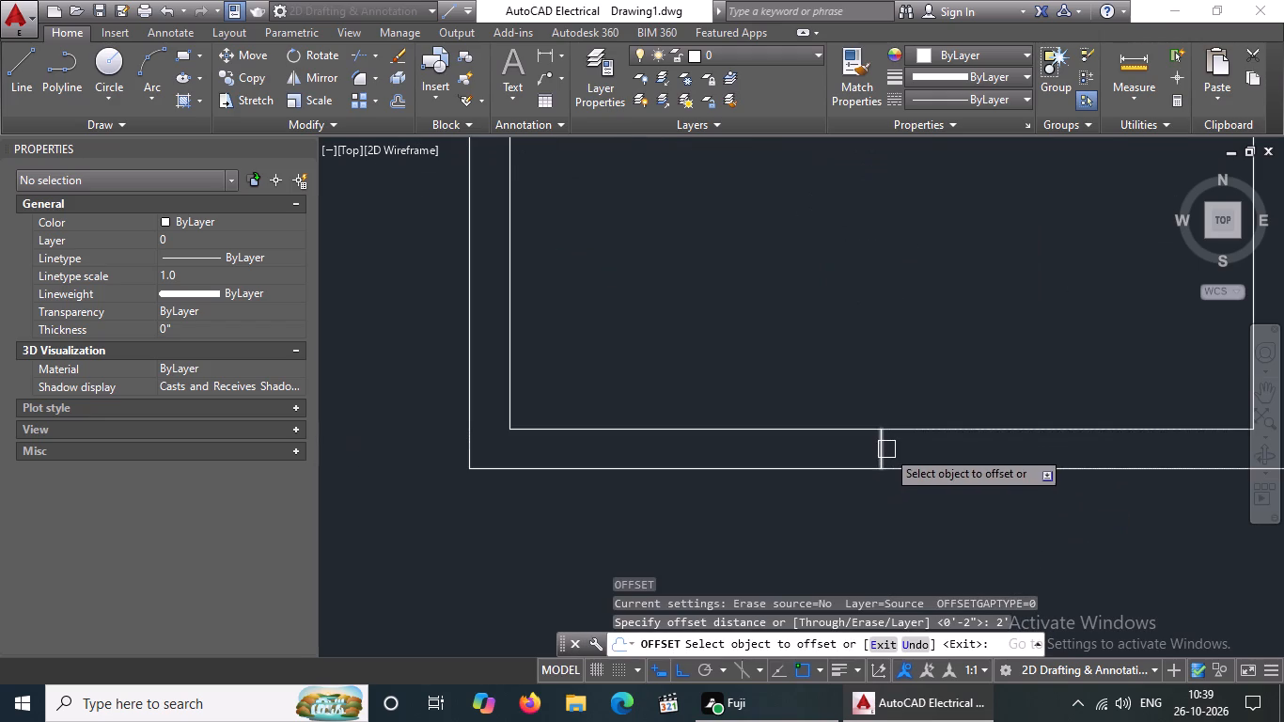
left_click(885, 447)
left_click_drag(801, 454, 825, 449)
left_click_drag(876, 444, 922, 446)
left_click(1008, 456)
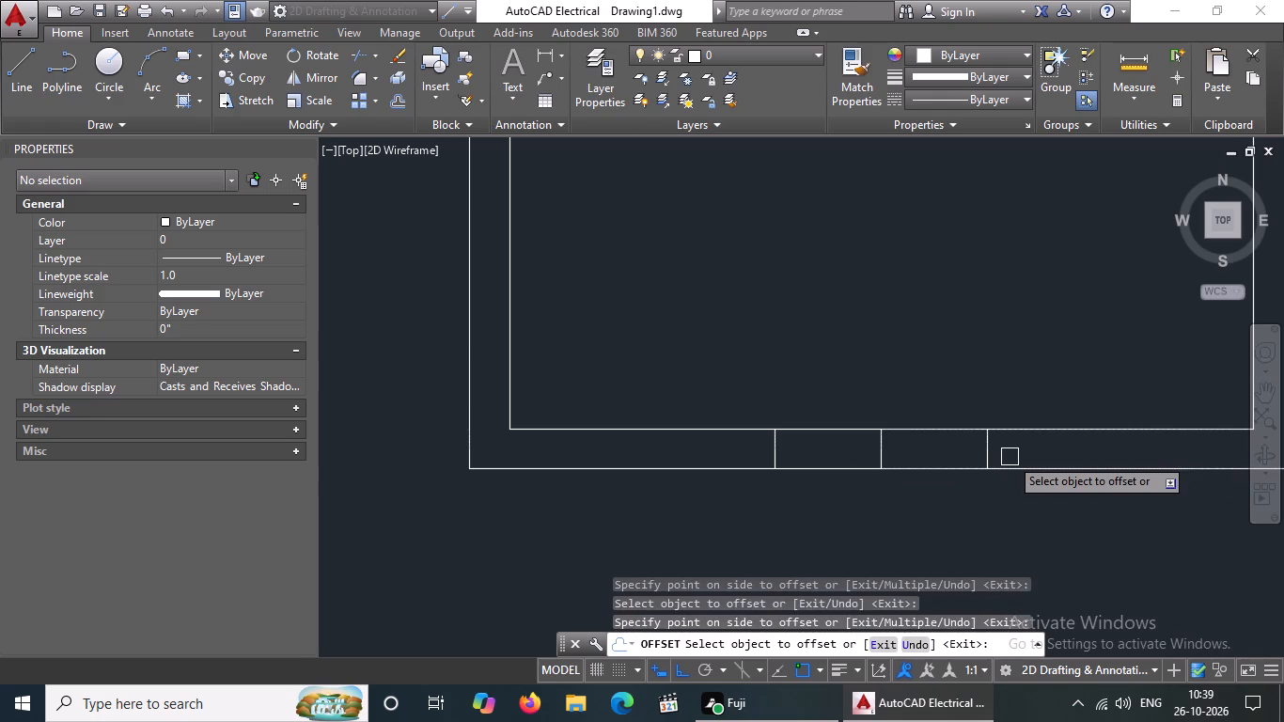
key("Escape")
Draw a horizontal line joining the midpoints of the two outer 9" lines across the DRAWING ROOM's south wall.
key("l")
key("Return")
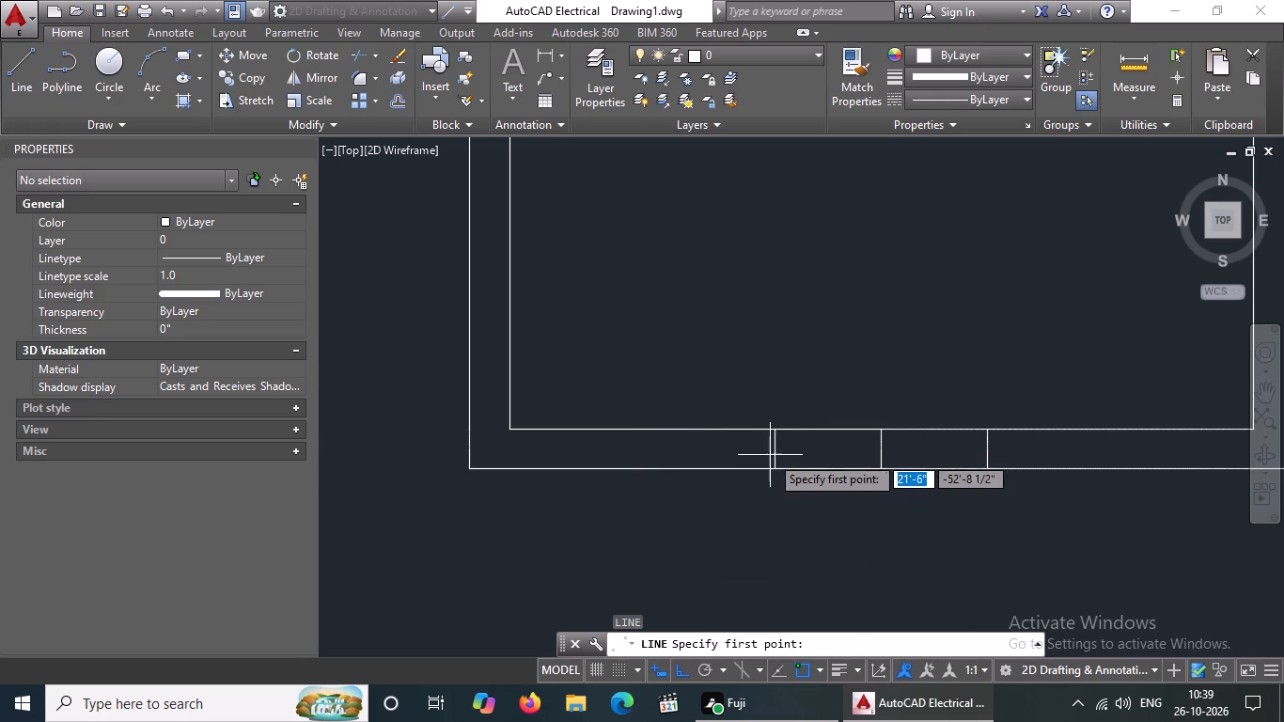
left_click_drag(775, 453, 824, 452)
left_click(985, 449)
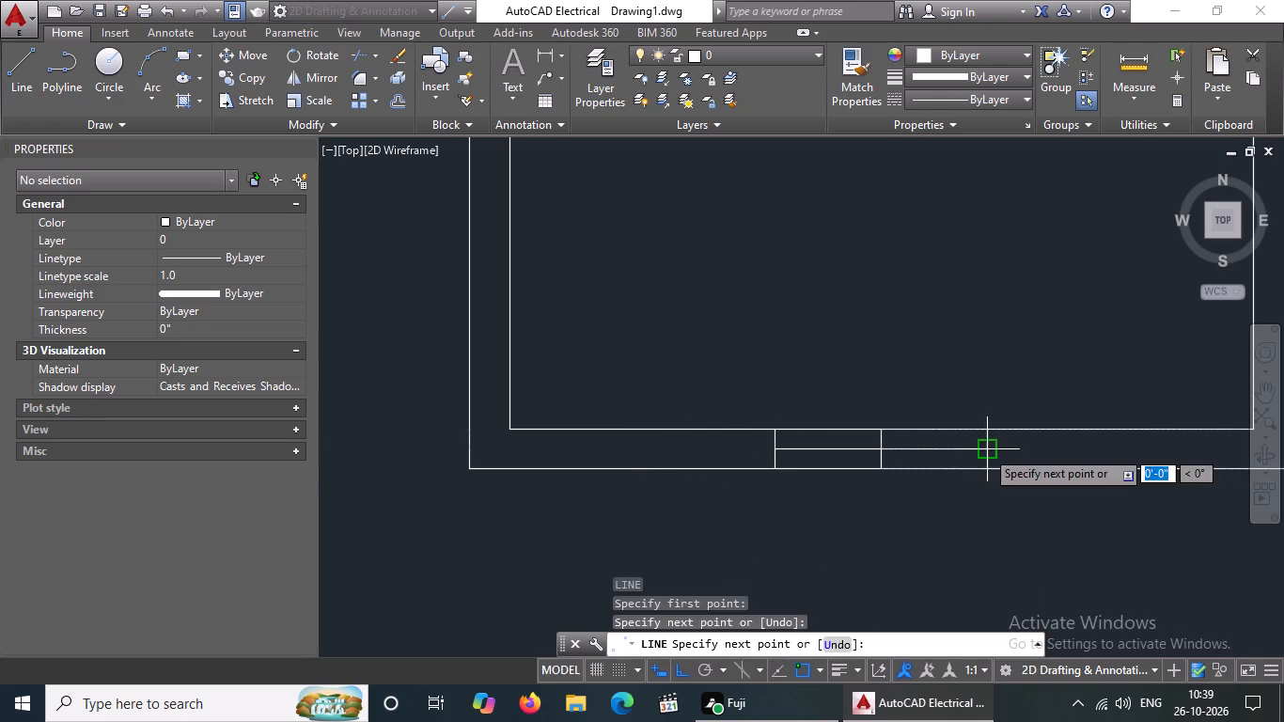
key("Return")
Offset the horizontal centre line of the DRAWING ROOM's south window 1" to the north and 1" to the south.
key("o")
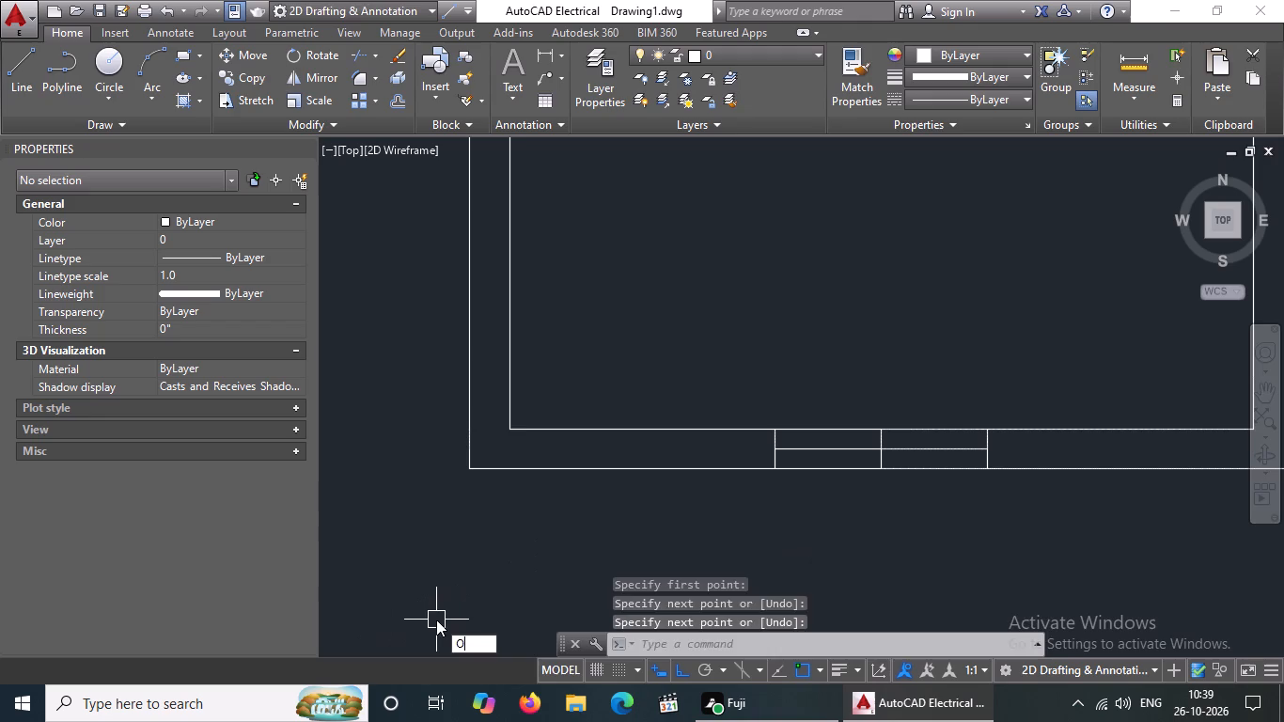
key("Return")
key("1")
key("shift+quotedbl")
key("Return")
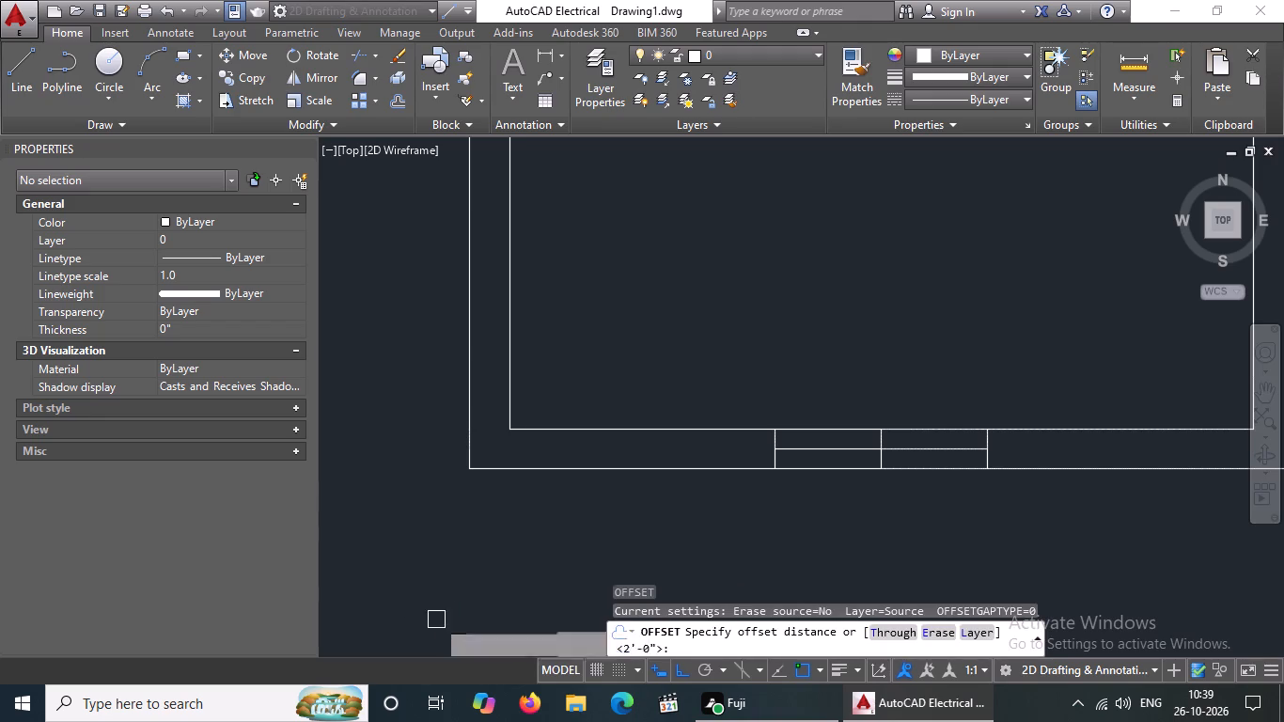
scroll(843, 443, "up", 2)
left_click_drag(822, 463, 830, 432)
left_click_drag(832, 392, 830, 417)
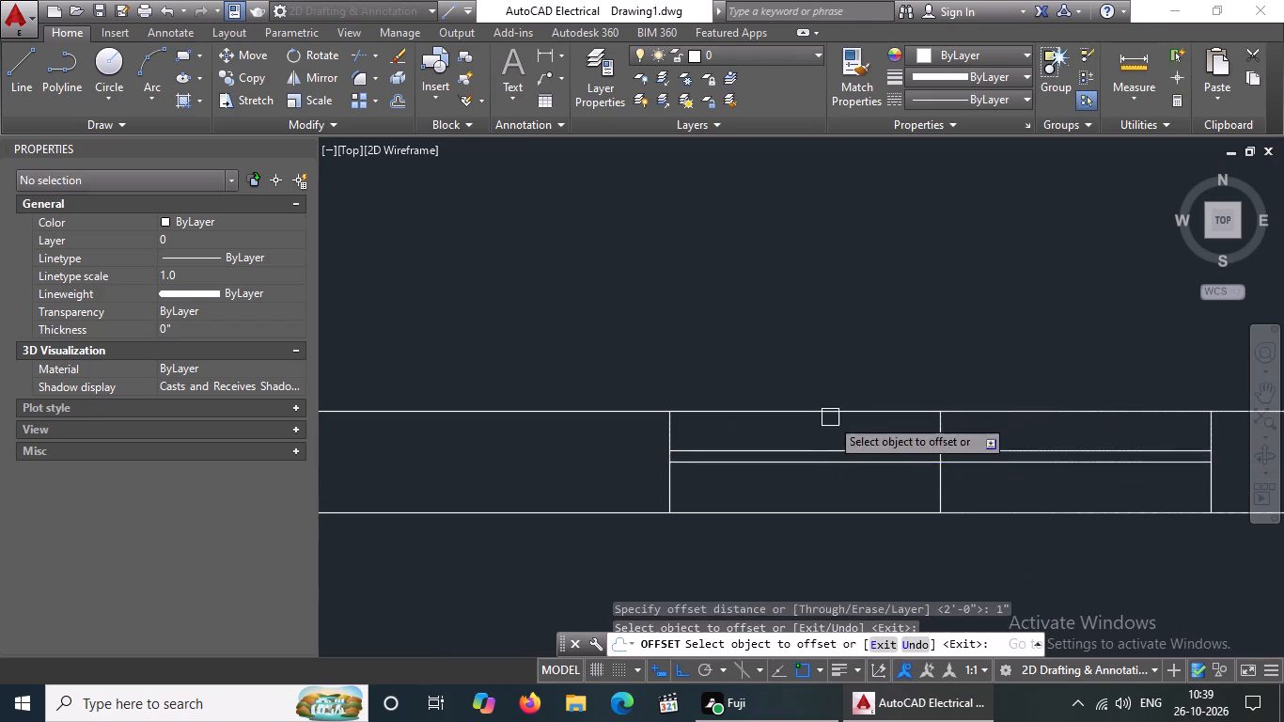
left_click_drag(830, 417, 830, 422)
left_click_drag(835, 464, 835, 494)
left_click(835, 494)
key("Escape")
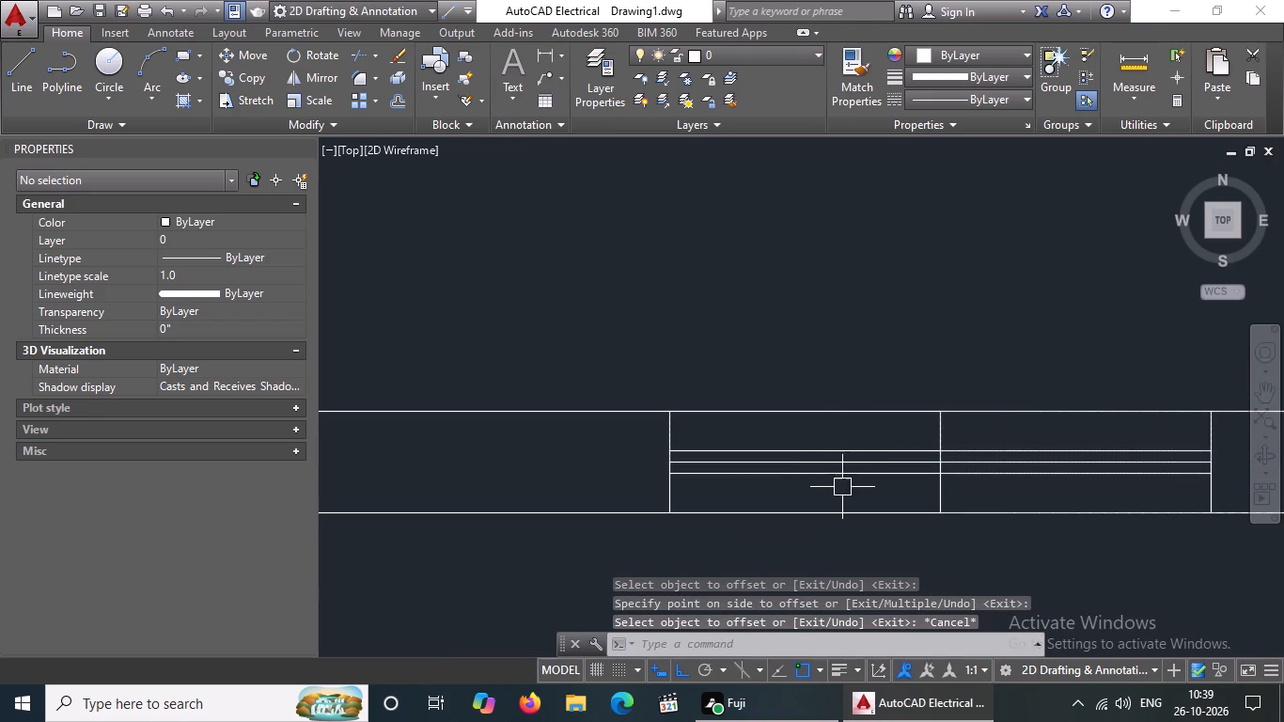
Delete the original horizontal centre line between the two offset lines of the south window.
scroll(843, 479, "up", 1)
left_click(844, 451)
key("Delete")
scroll(844, 451, "down", 3)
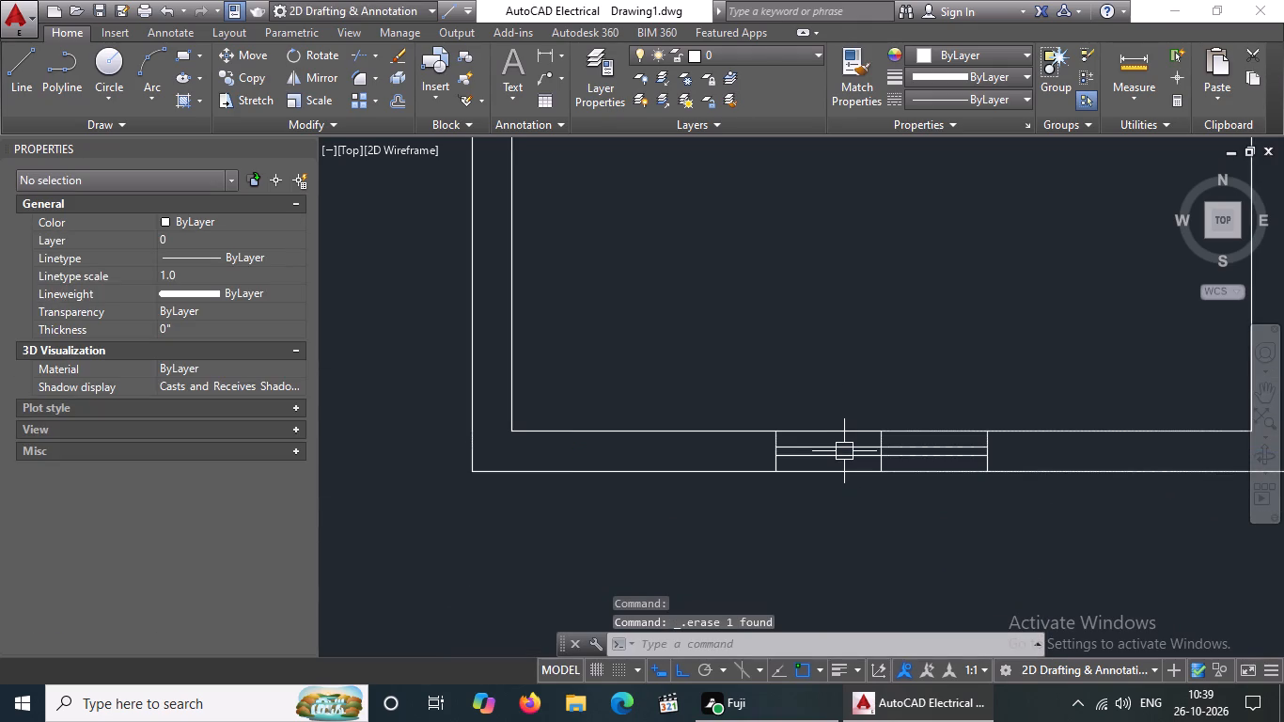
Offset the south window's west and east end lines 2" outward.
key("o")
key("Return")
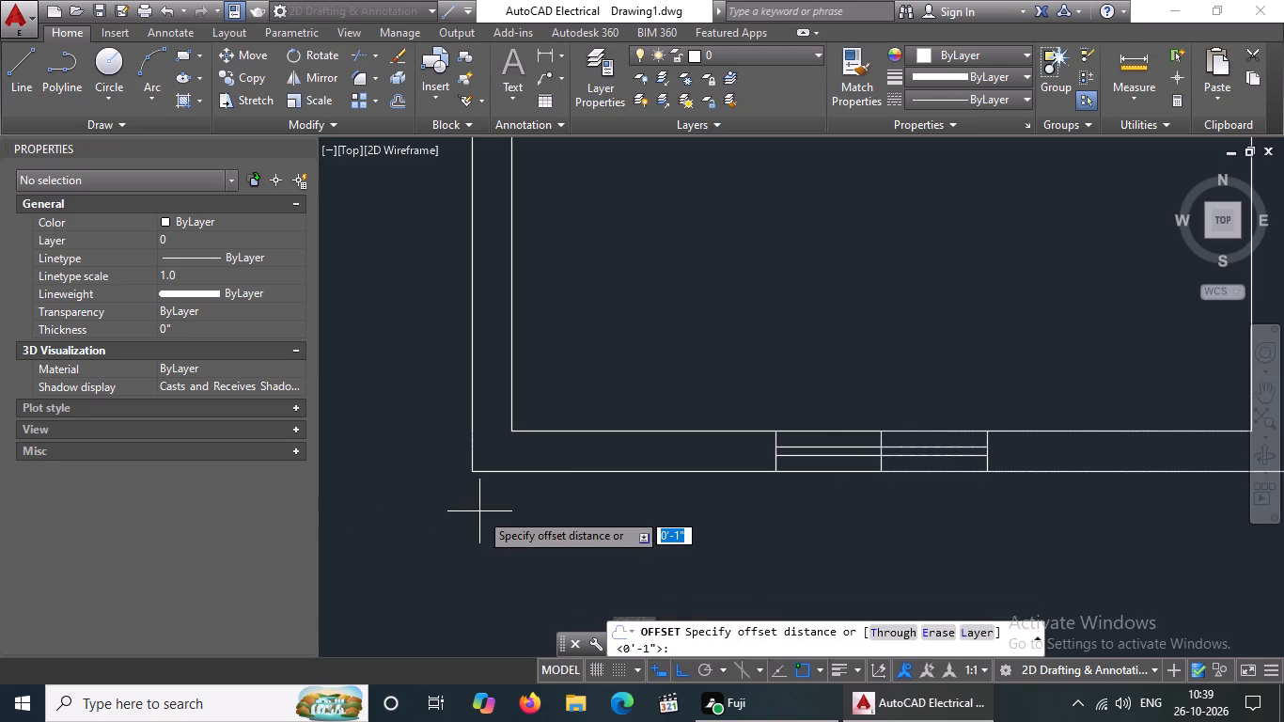
key("2")
key("shift+quotedbl")
key("Return")
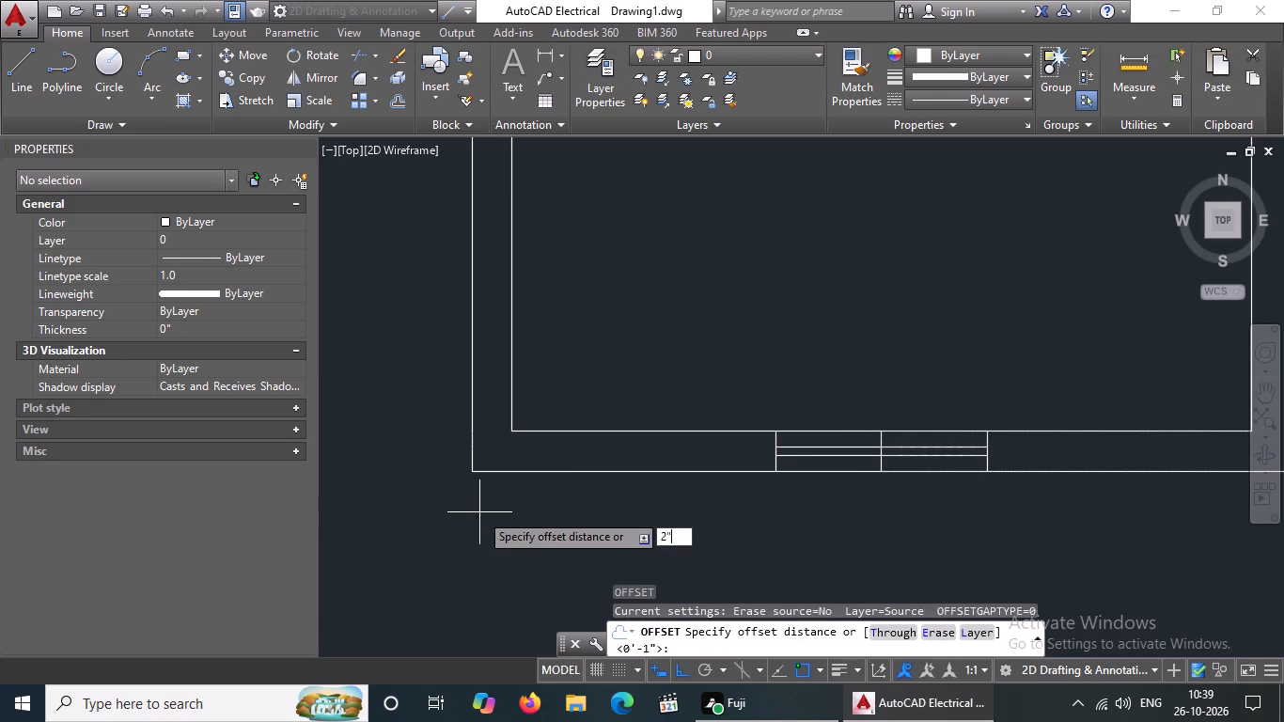
scroll(786, 433, "up", 2)
left_click_drag(754, 446, 700, 465)
left_click(651, 477)
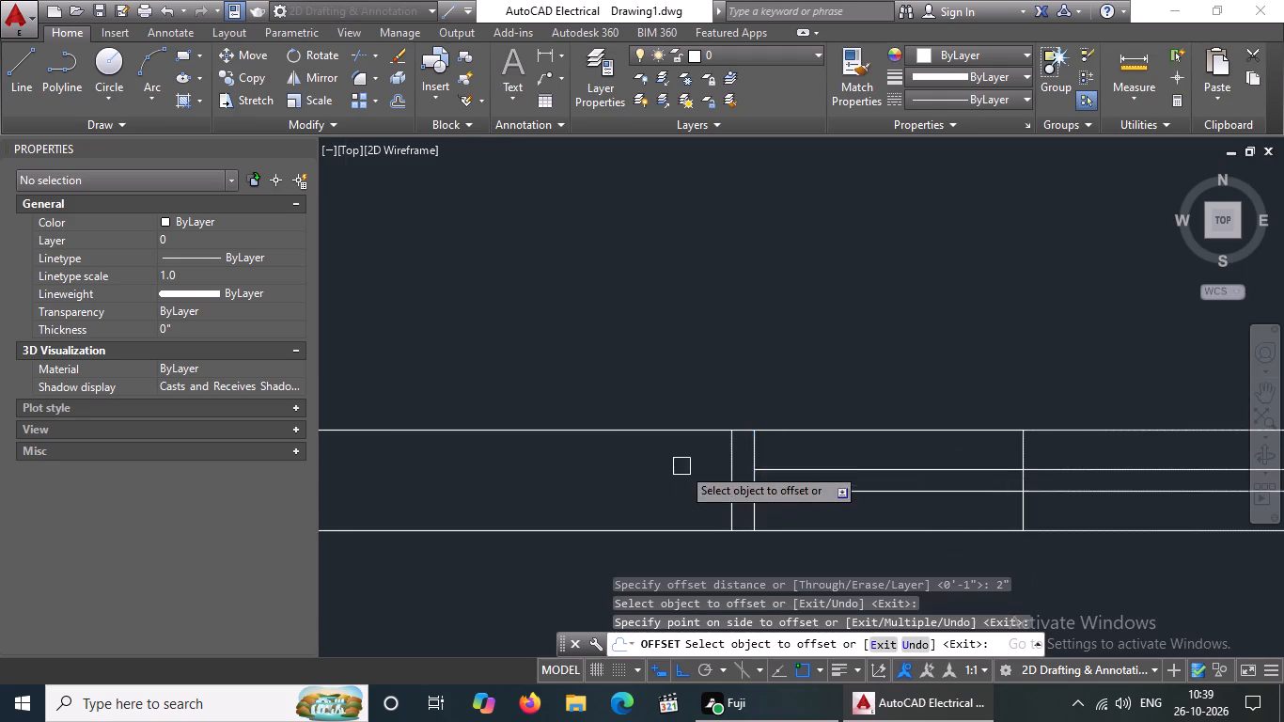
scroll(681, 465, "down", 3)
scroll(848, 467, "up", 3)
left_click_drag(775, 512, 813, 509)
left_click(879, 506)
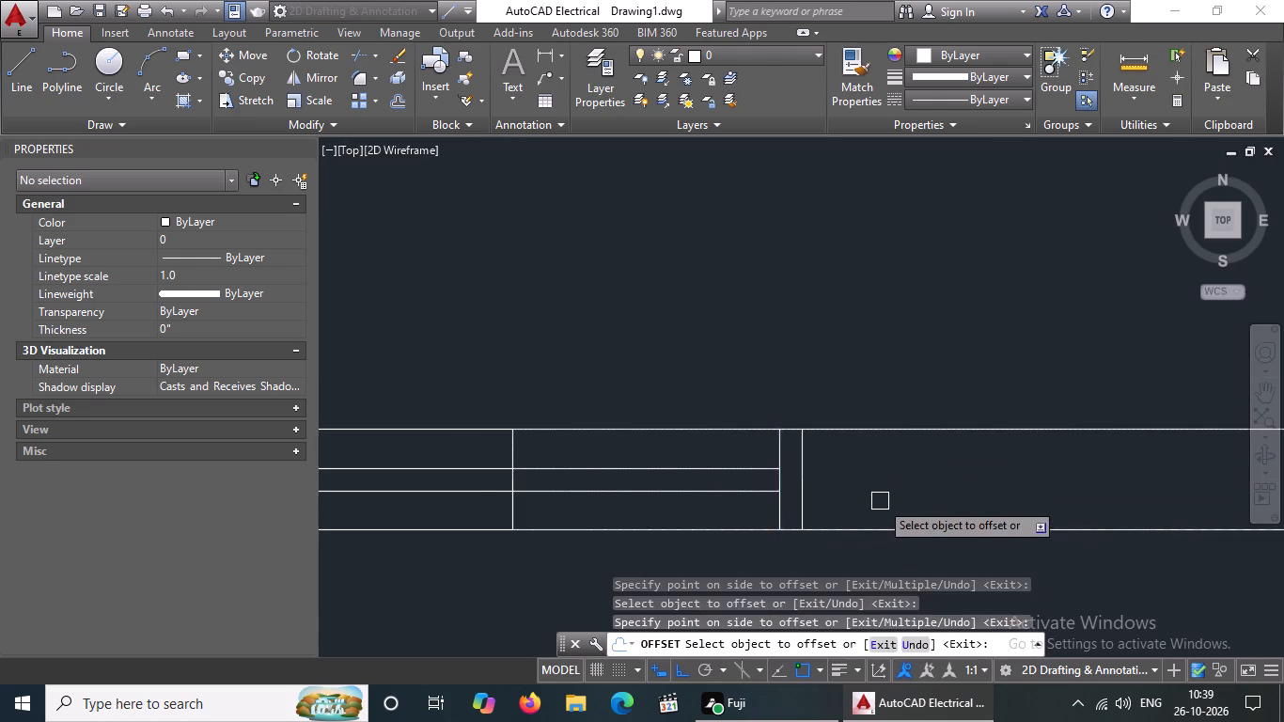
scroll(881, 498, "down", 3)
key("Escape")
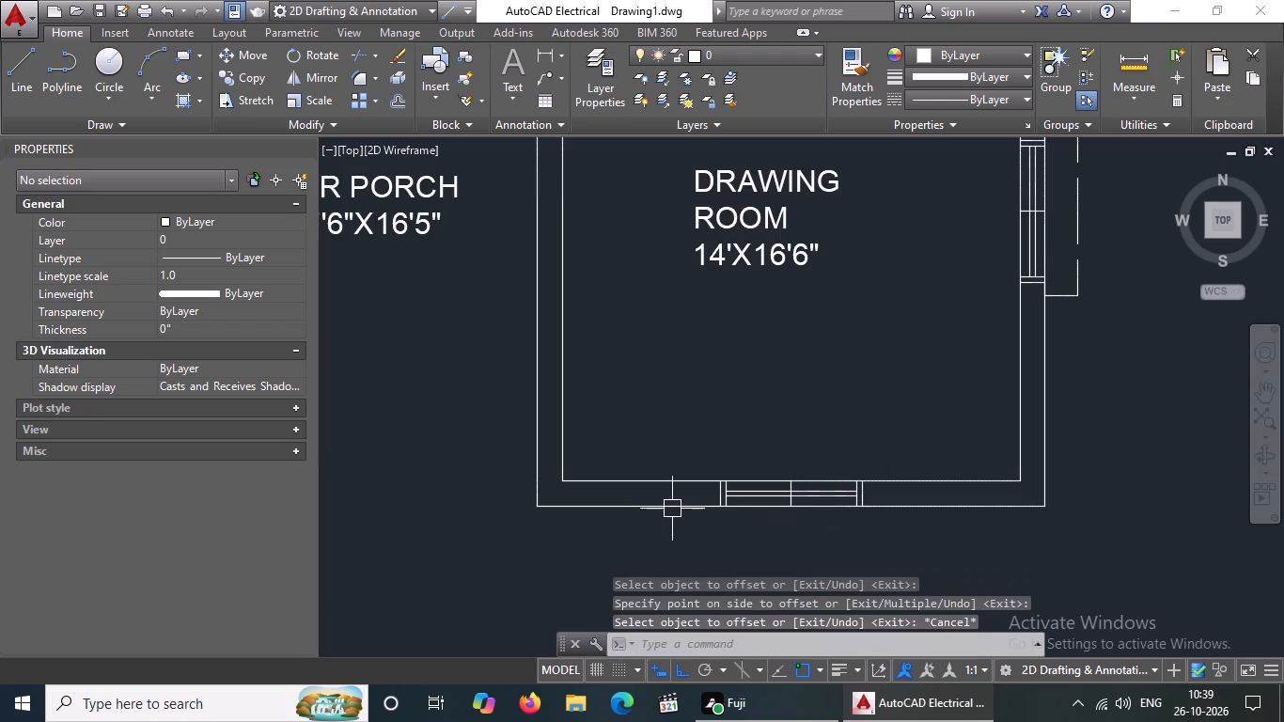
From the south window's outer west corner, draw a line 5" west and 1' south.
key("l")
key("Return")
scroll(725, 504, "up", 2)
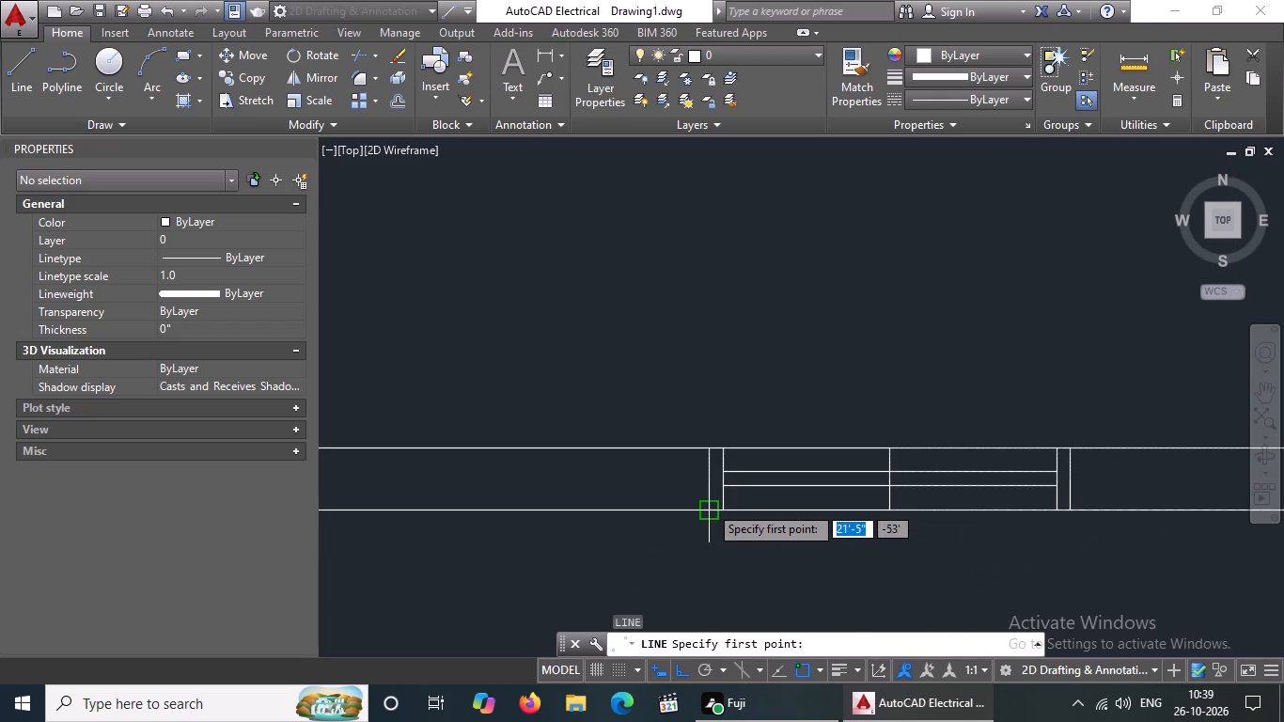
left_click_drag(709, 505, 685, 513)
key("5")
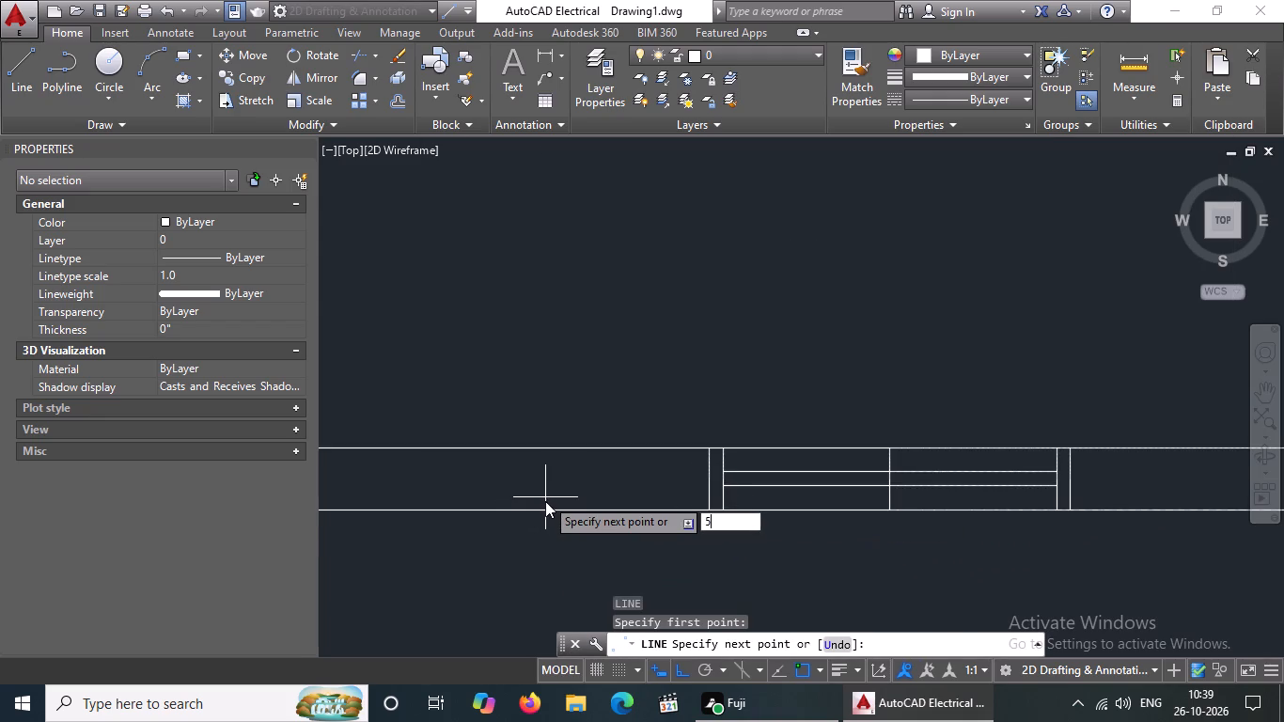
key("shift+quotedbl")
key("Return")
scroll(664, 511, "down", 4)
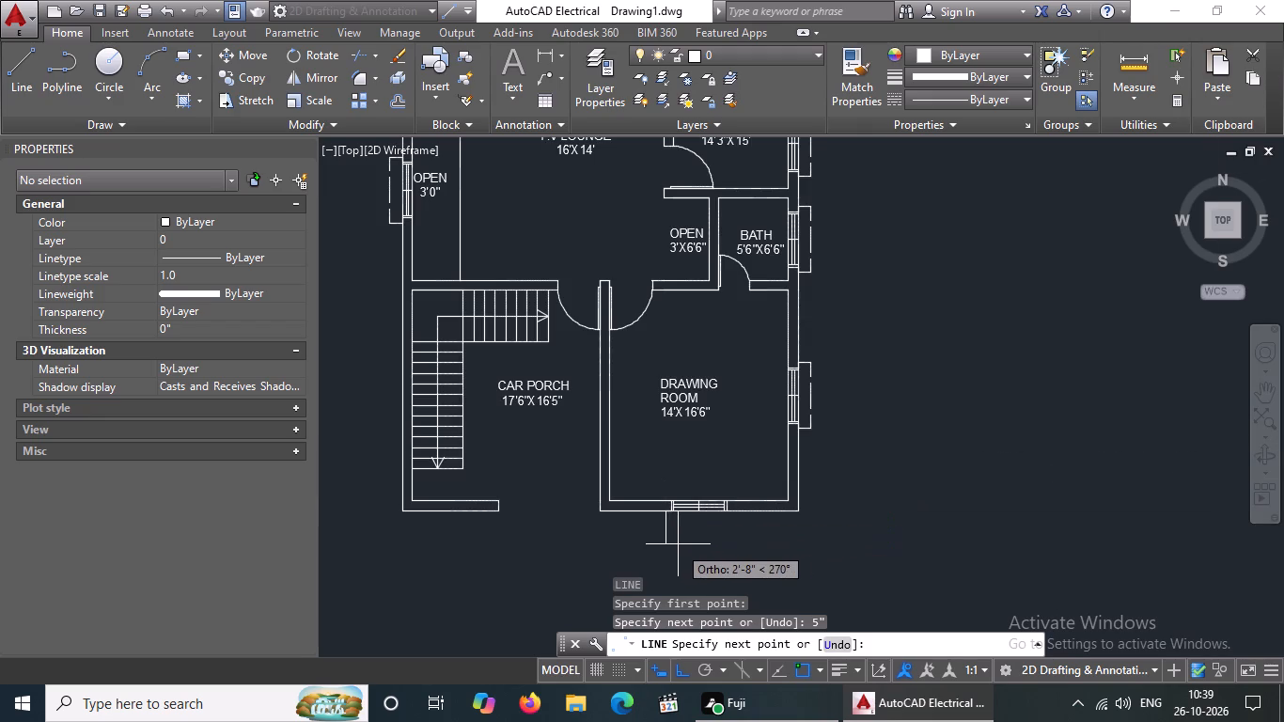
key("1")
key("apostrophe")
key("Return")
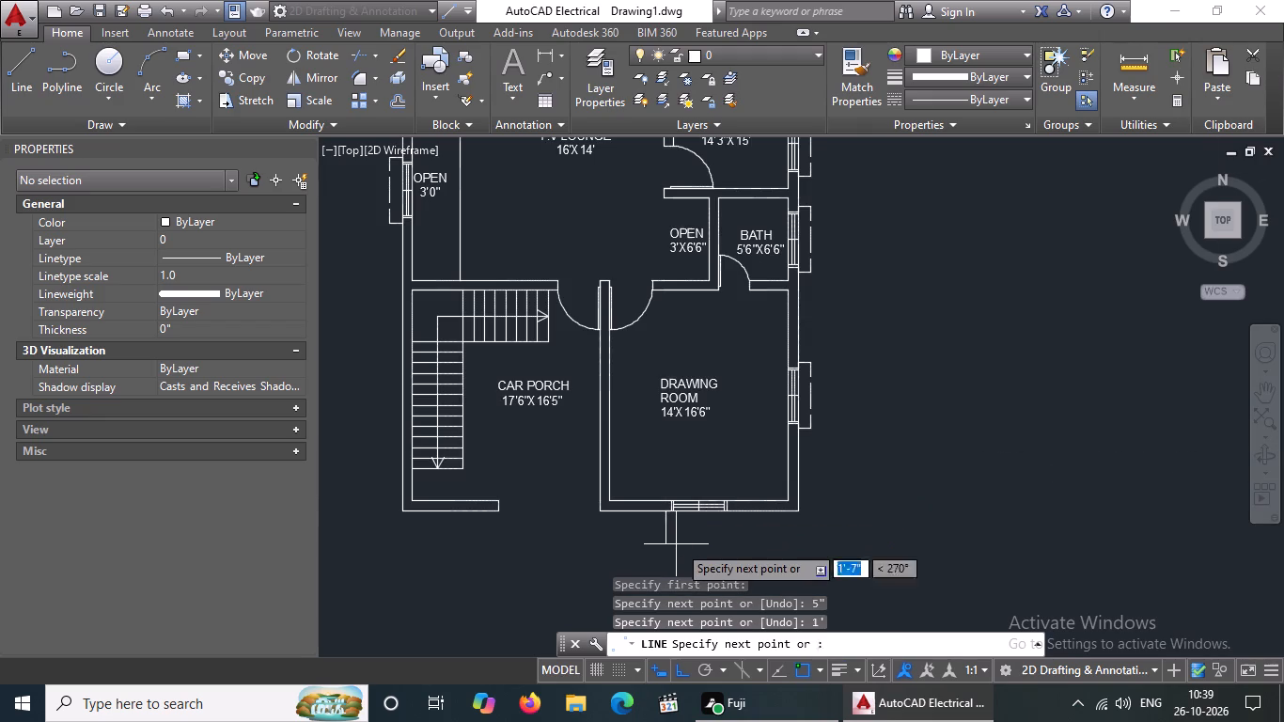
key("Return")
From the south window's outer east corner, draw a line 5" east, 1' south, and west to the end of the west projection line.
scroll(714, 526, "up", 3)
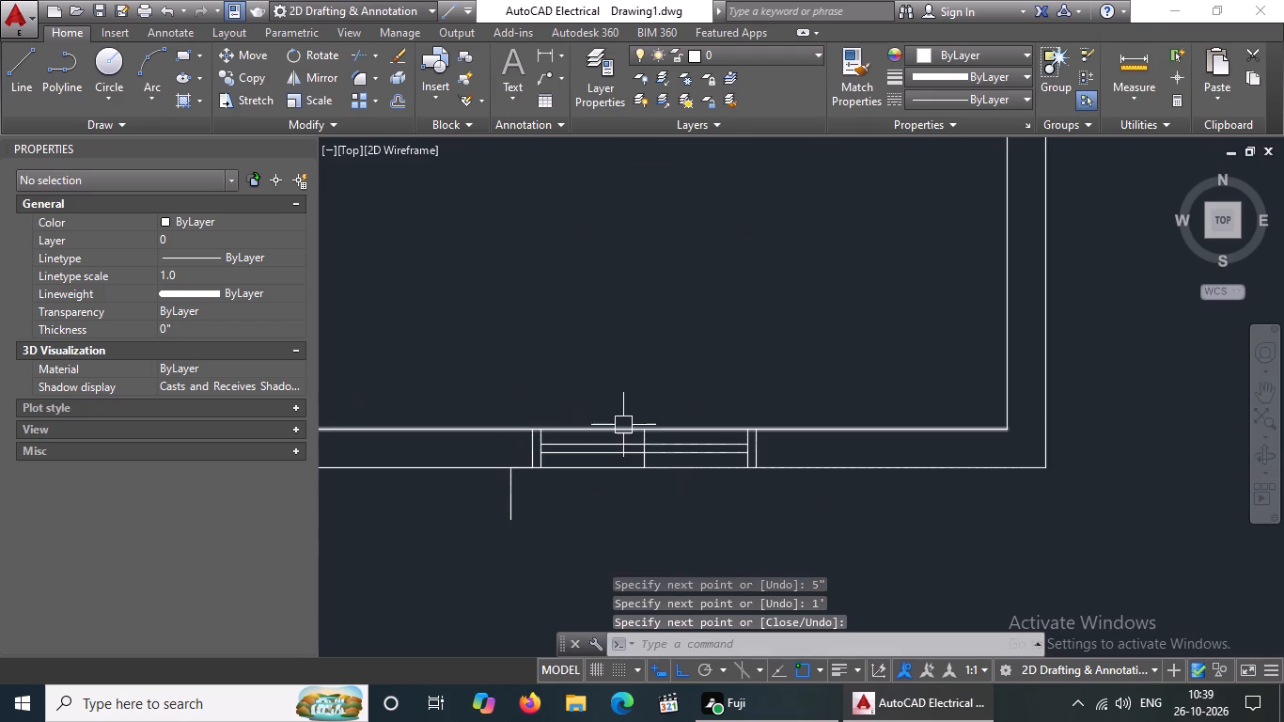
key("l")
key("Return")
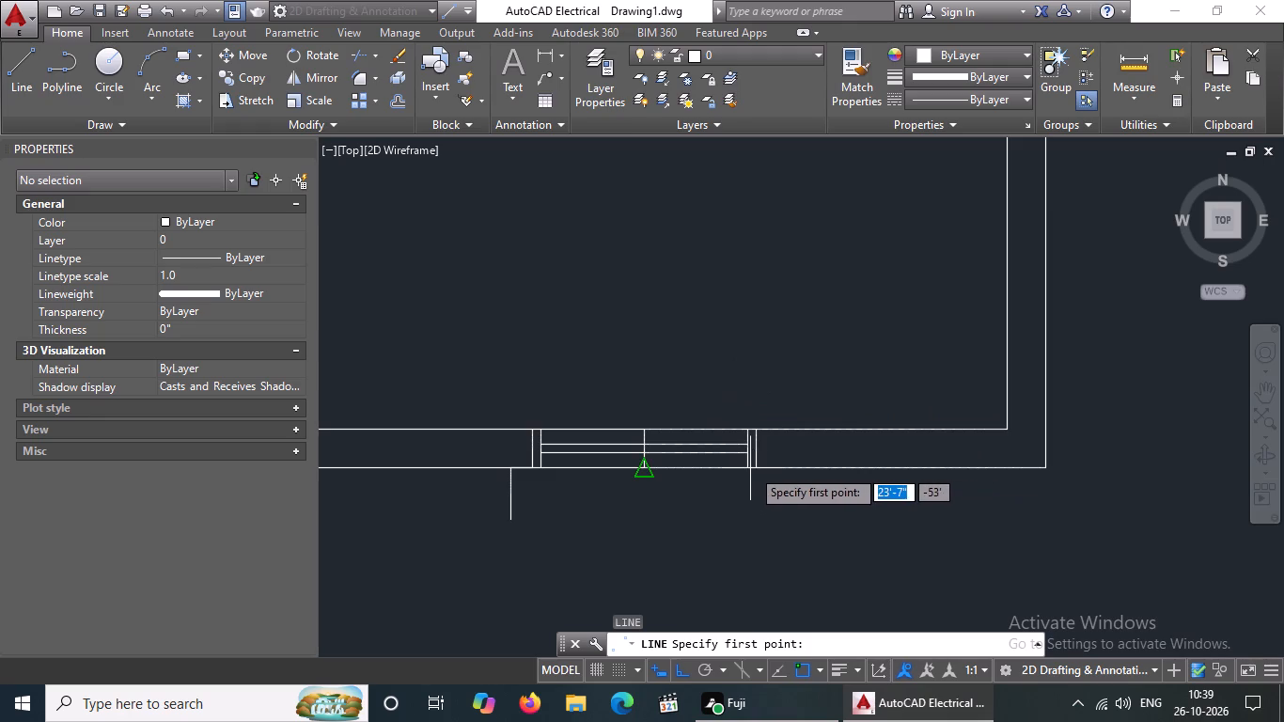
left_click_drag(759, 464, 802, 470)
key("5")
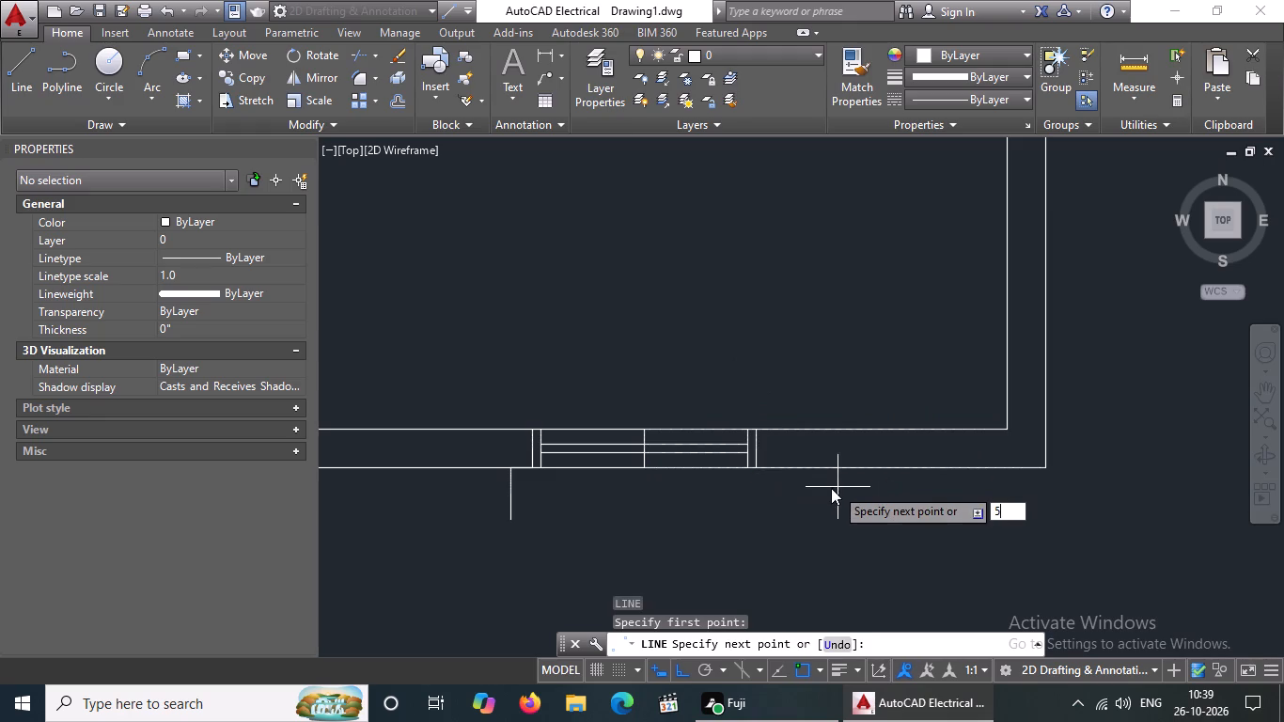
key("shift+quotedbl")
key("Return")
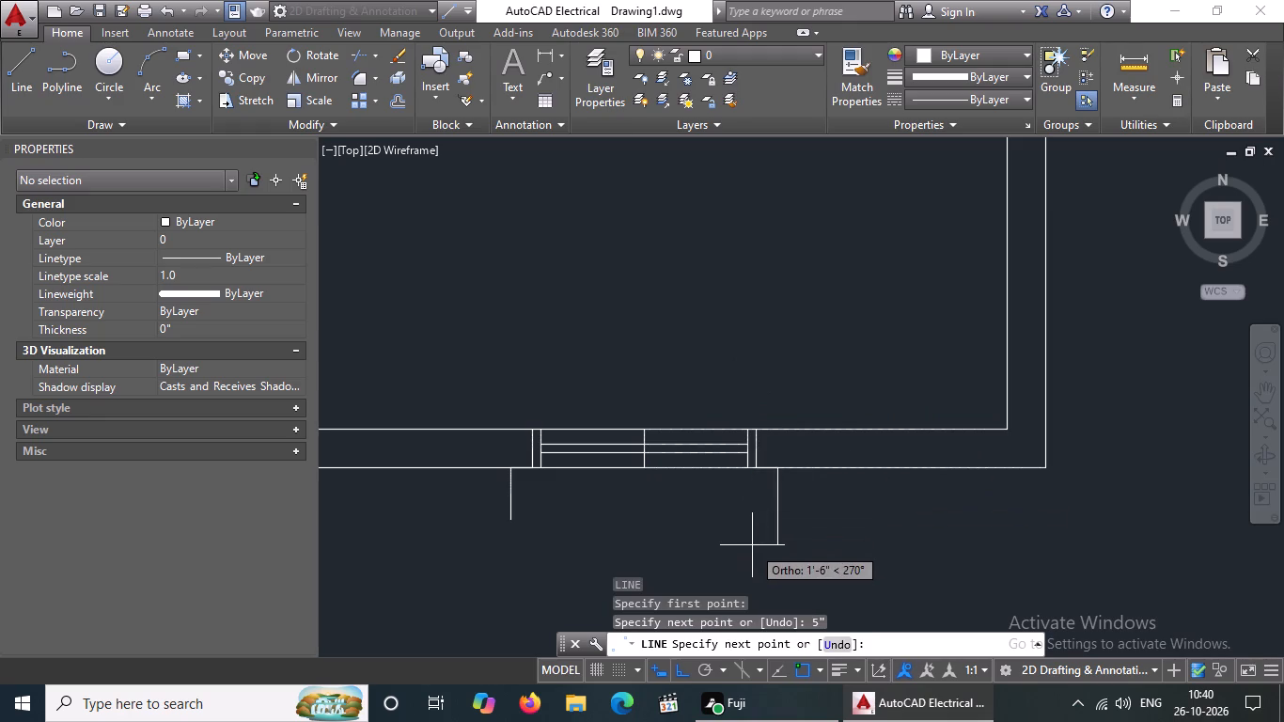
key("1")
key("apostrophe")
key("Return")
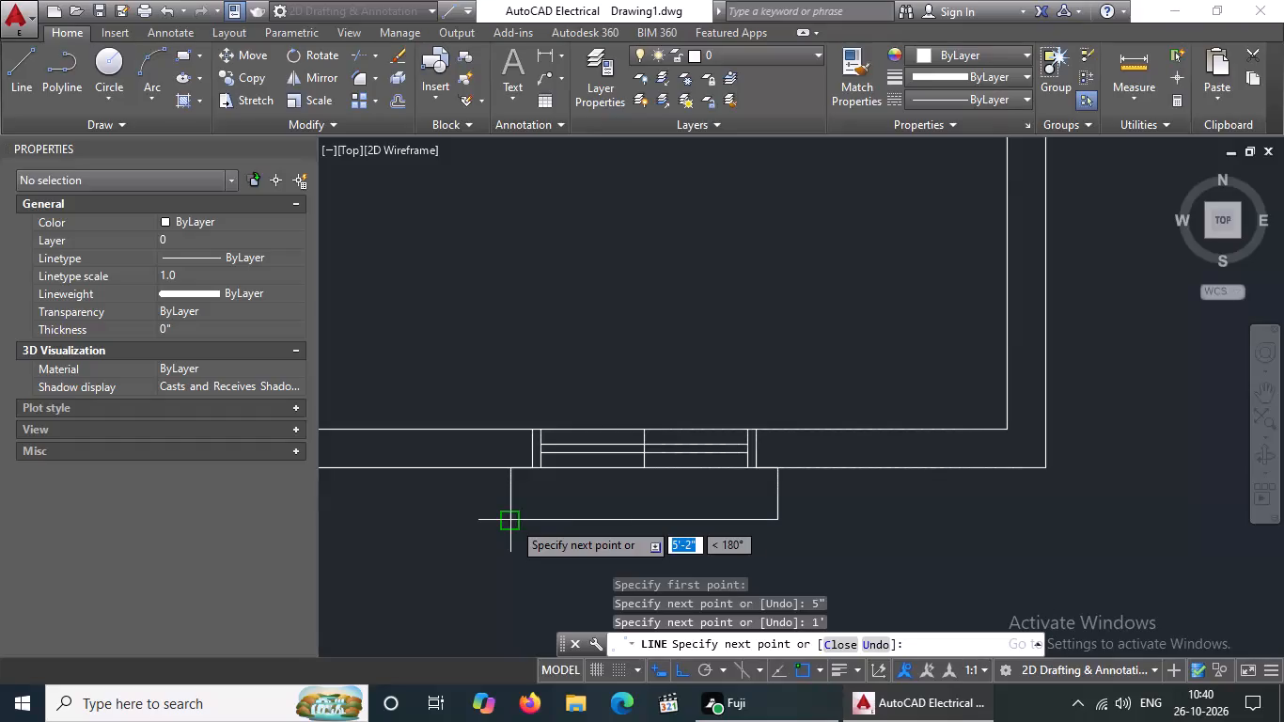
left_click(512, 521)
key("Escape")
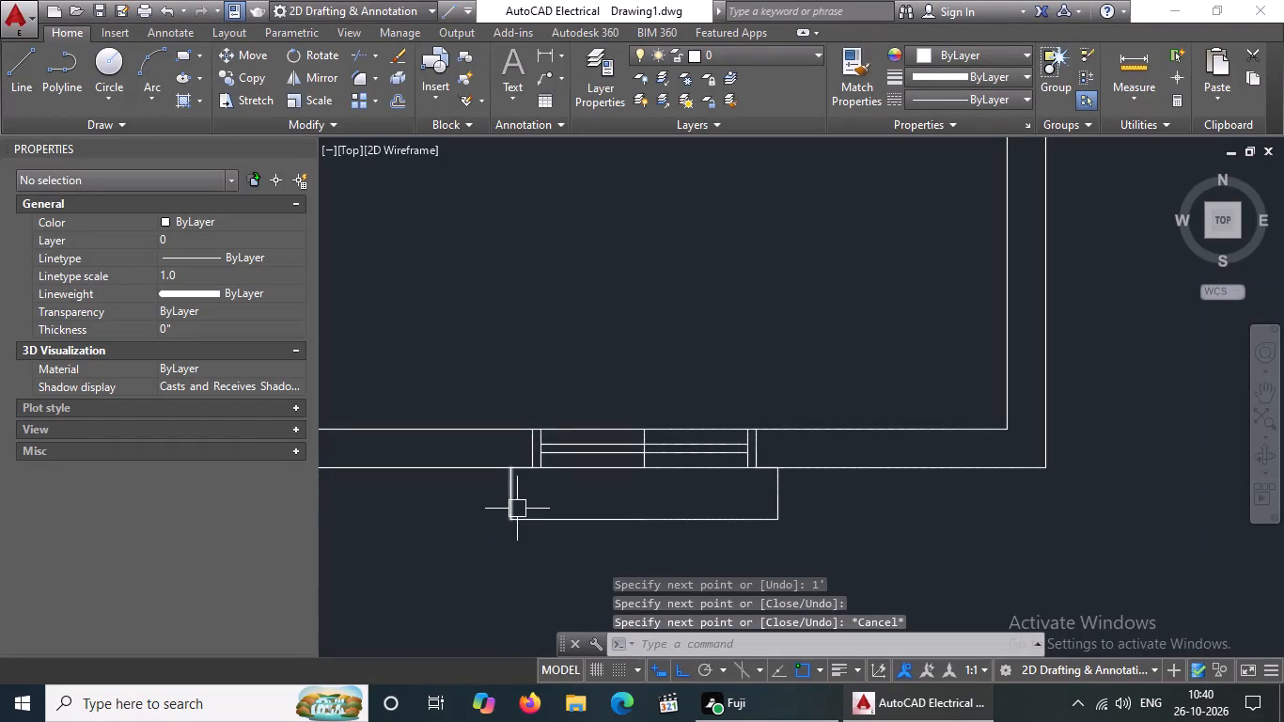
Set the five projection lines of the DRAWING ROOM's south window to linetype ACAD_ISO02W100 with a linetype scale of 2.
scroll(517, 476, "up", 2)
left_click_drag(478, 443, 520, 461)
scroll(718, 510, "down", 3)
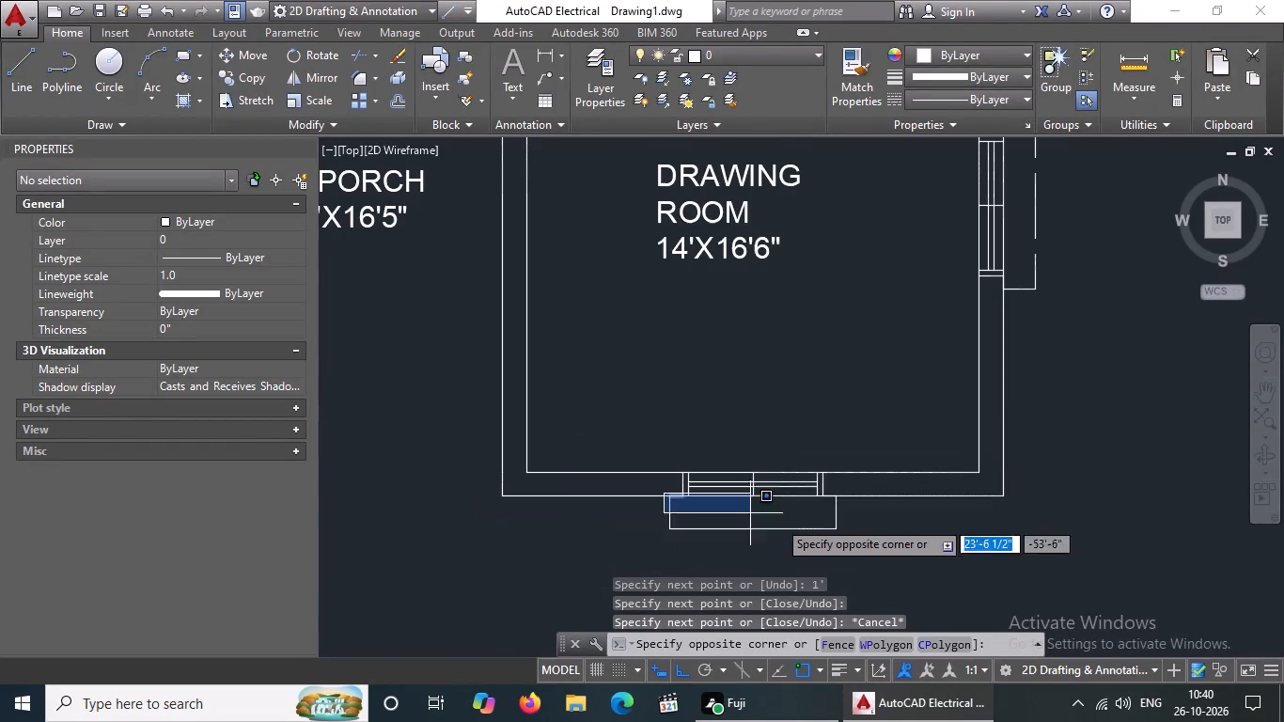
left_click(879, 541)
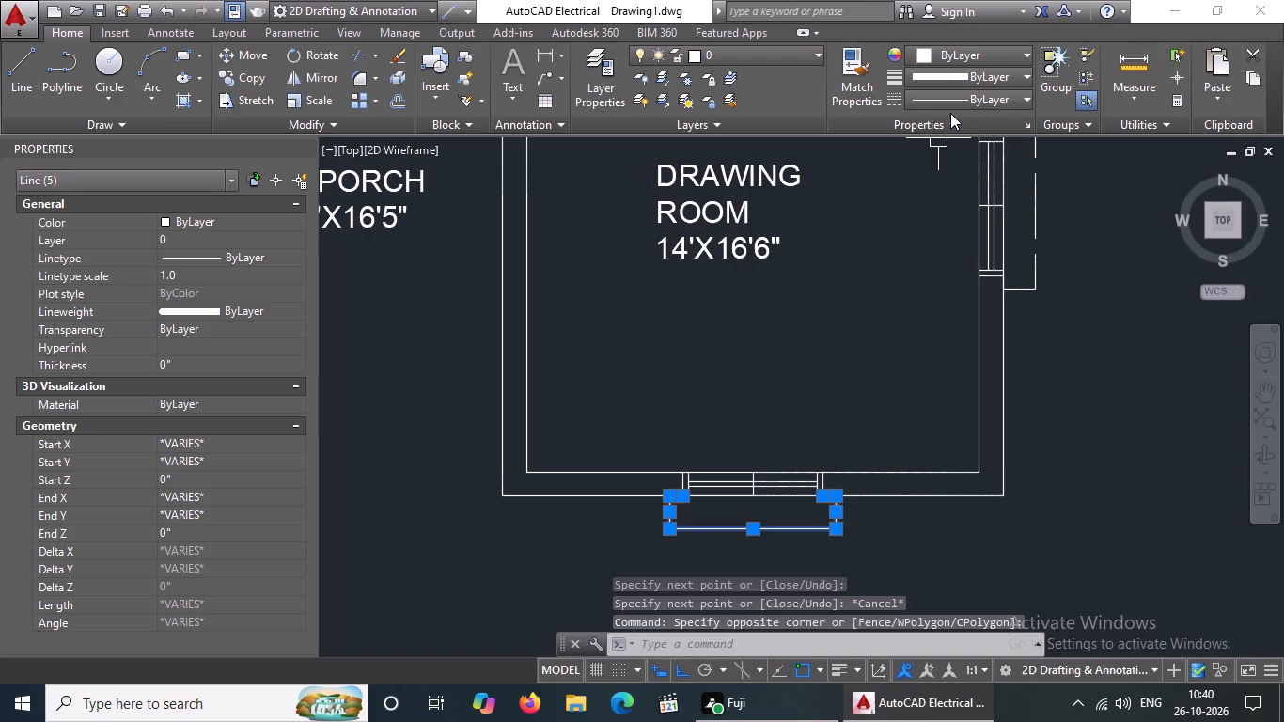
left_click_drag(954, 101, 955, 111)
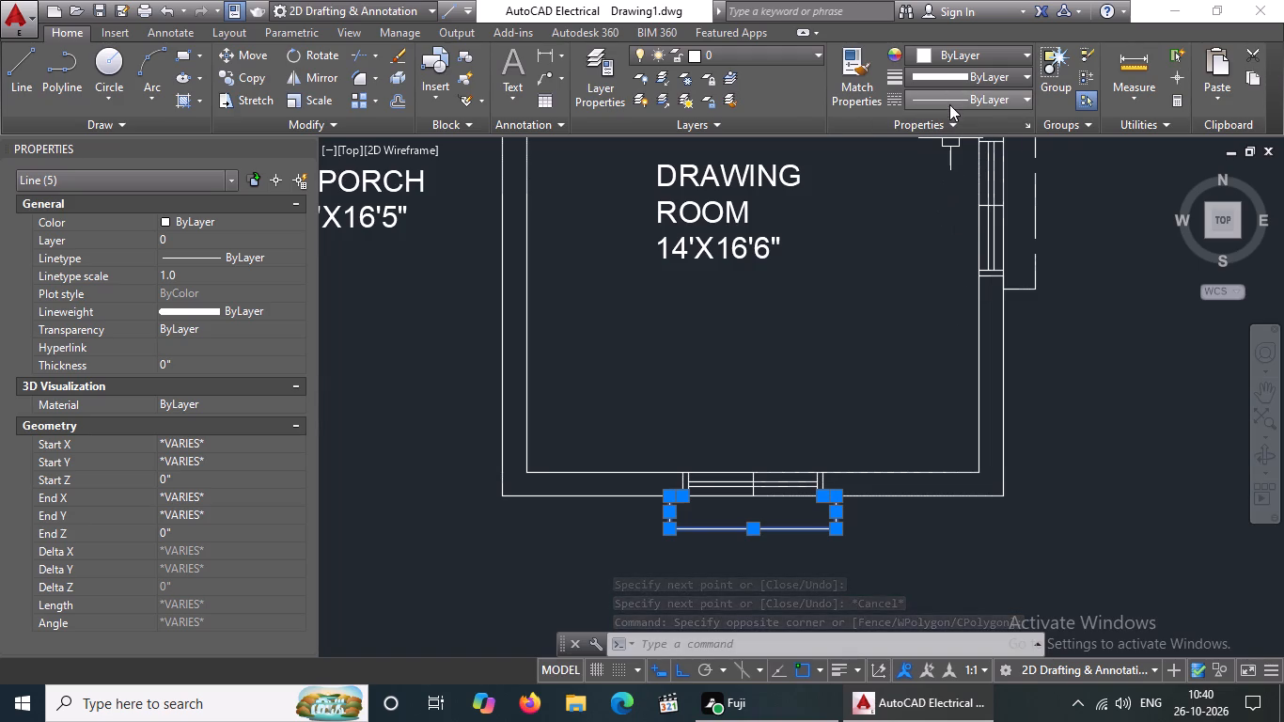
left_click(949, 104)
left_click(949, 168)
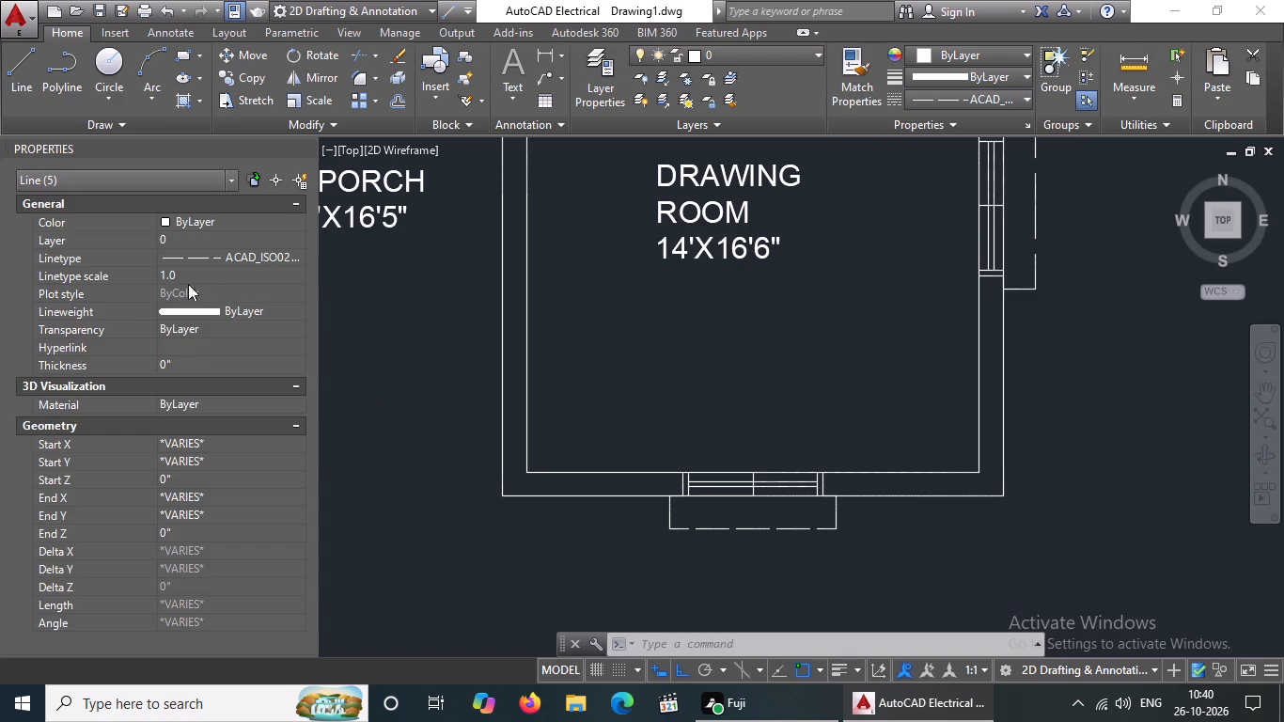
left_click(207, 271)
key("BackSpace")
key("BackSpace")
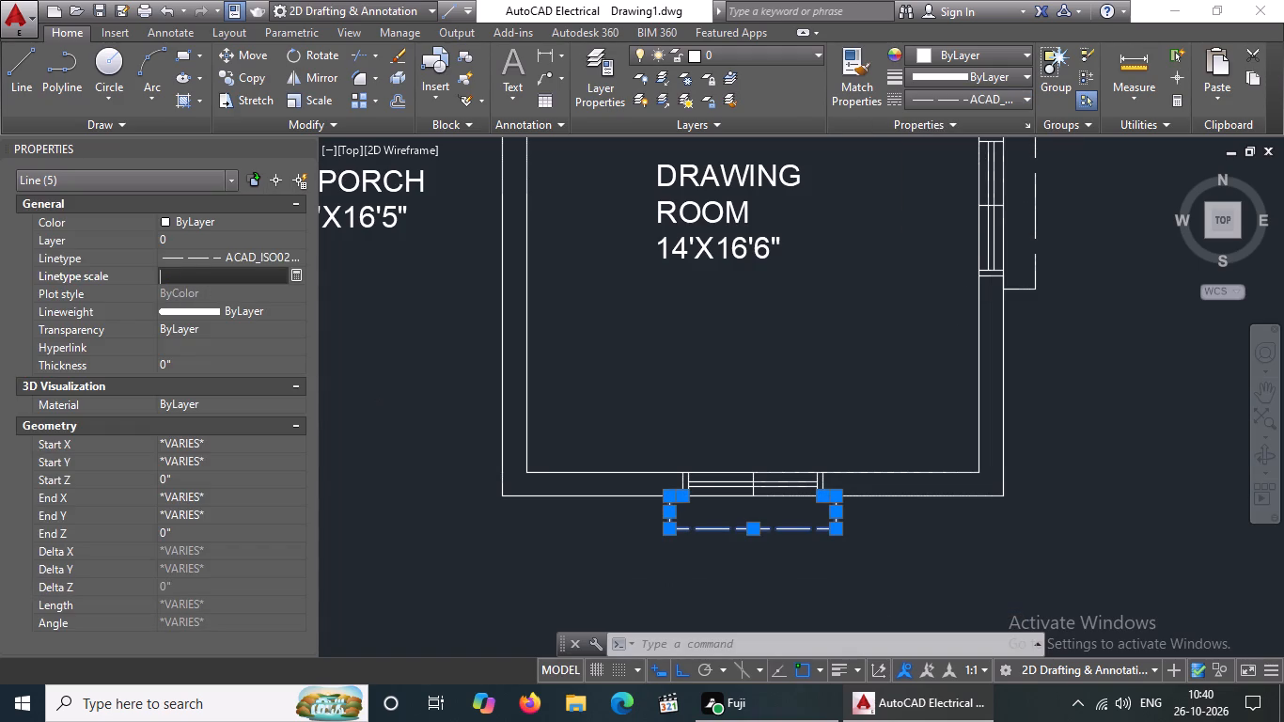
key("2")
key("Return")
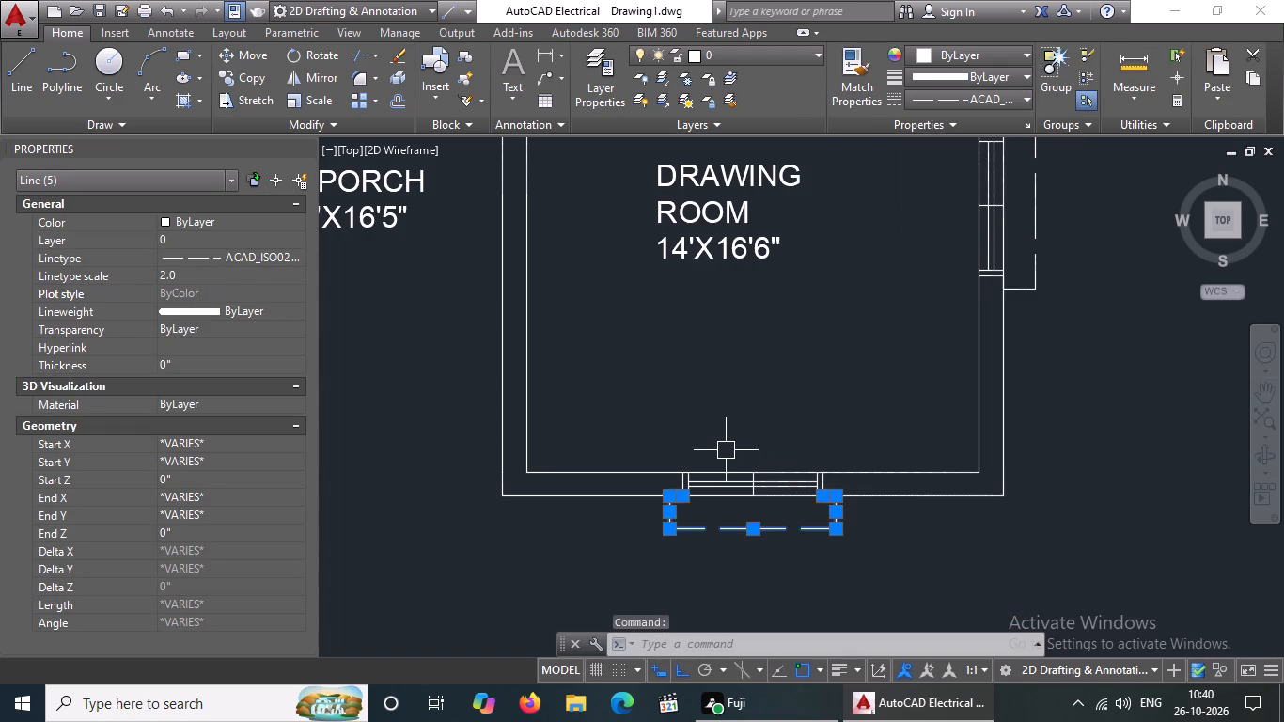
Insert the Vehicles - Imperial block from the Tool Palettes in the empty space east of the DRAWING ROOM.
scroll(724, 450, "down", 2)
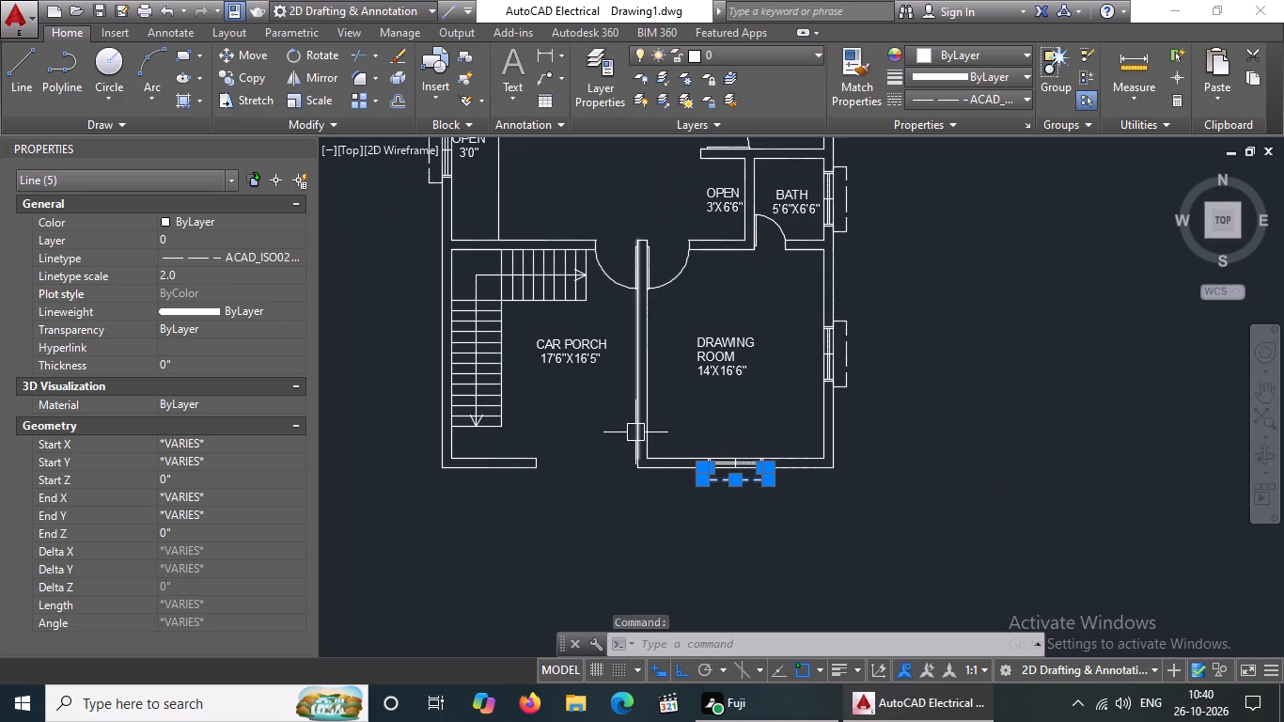
middle_click_drag(697, 414, 656, 532)
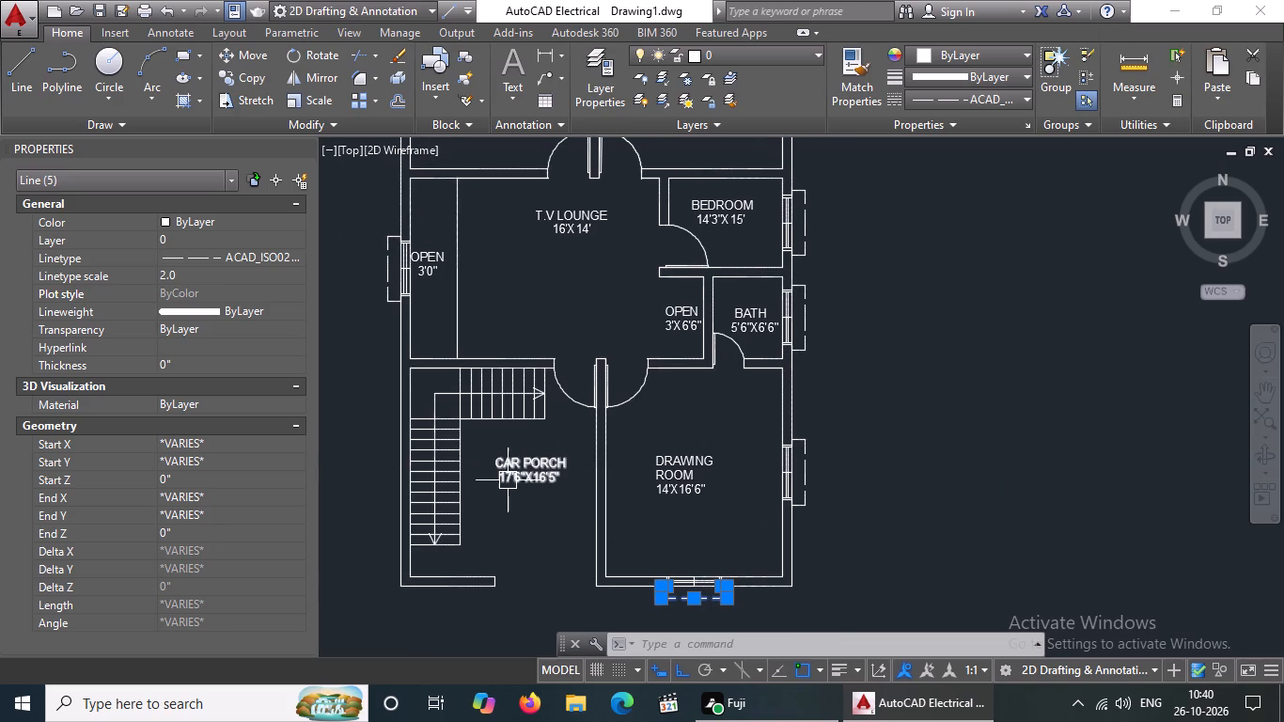
key("Escape")
type("TP")
key("space")
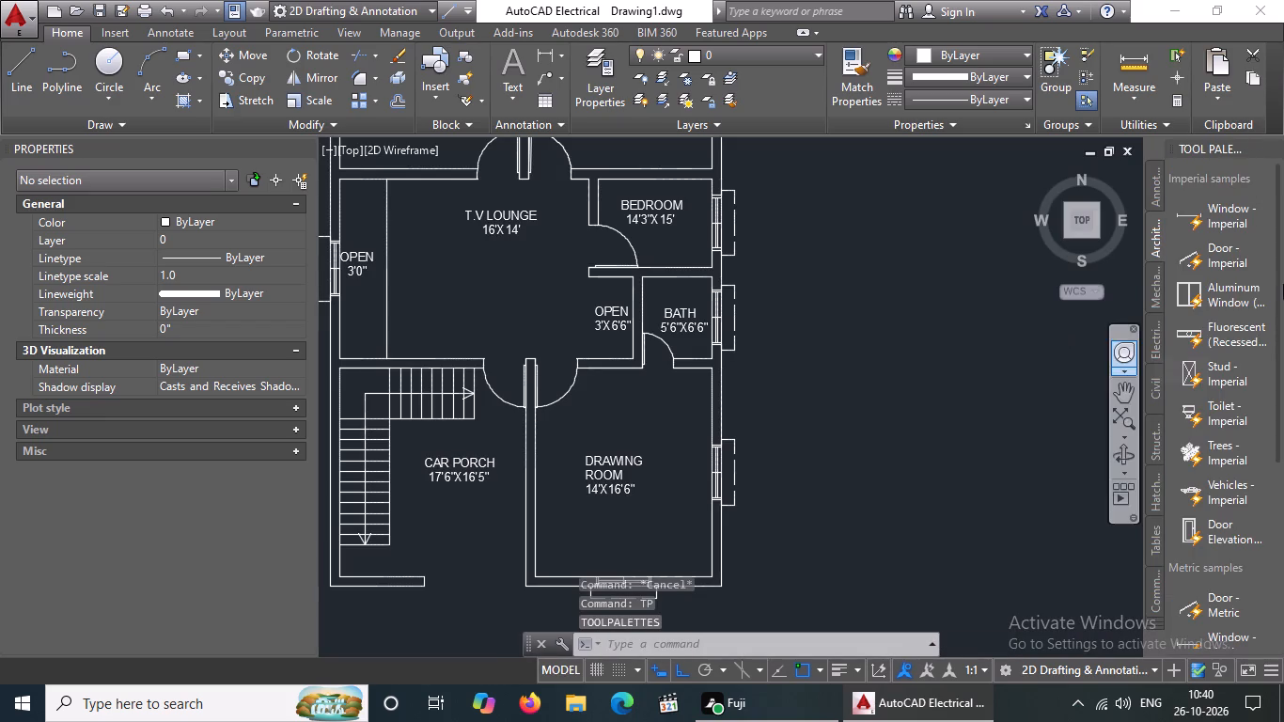
left_click(1209, 481)
left_click_drag(1210, 481, 1200, 483)
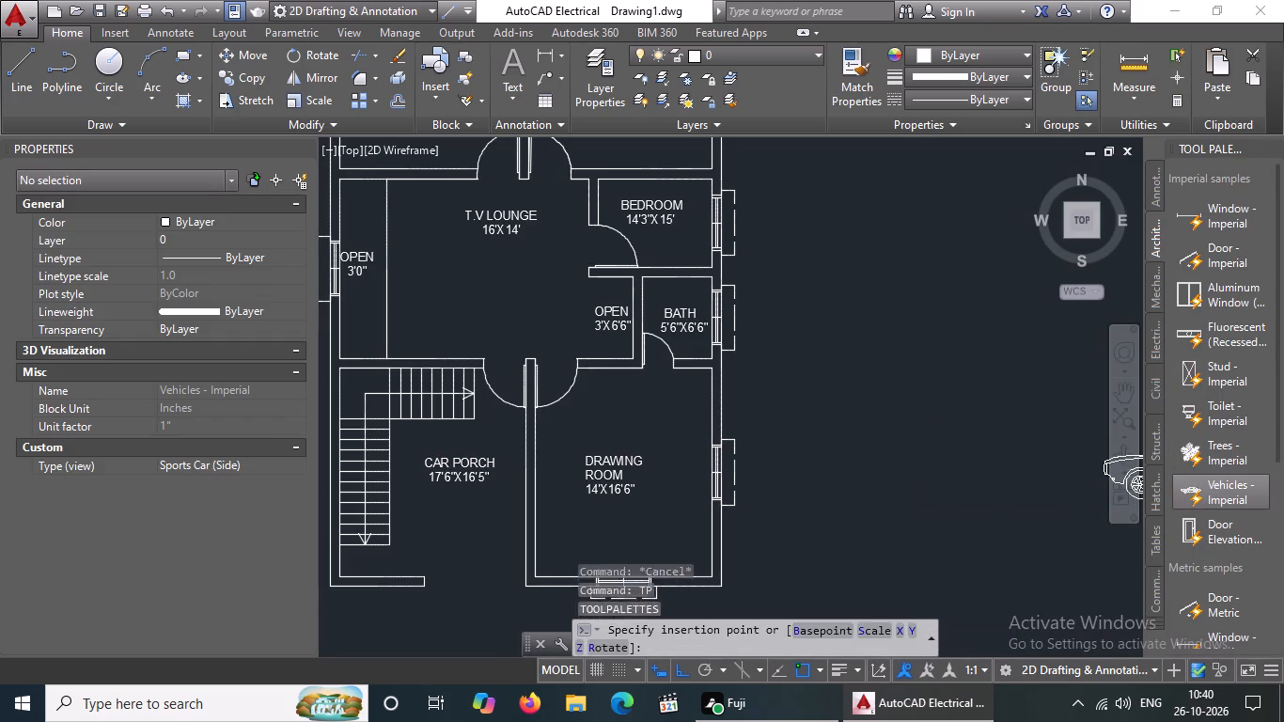
left_click(844, 452)
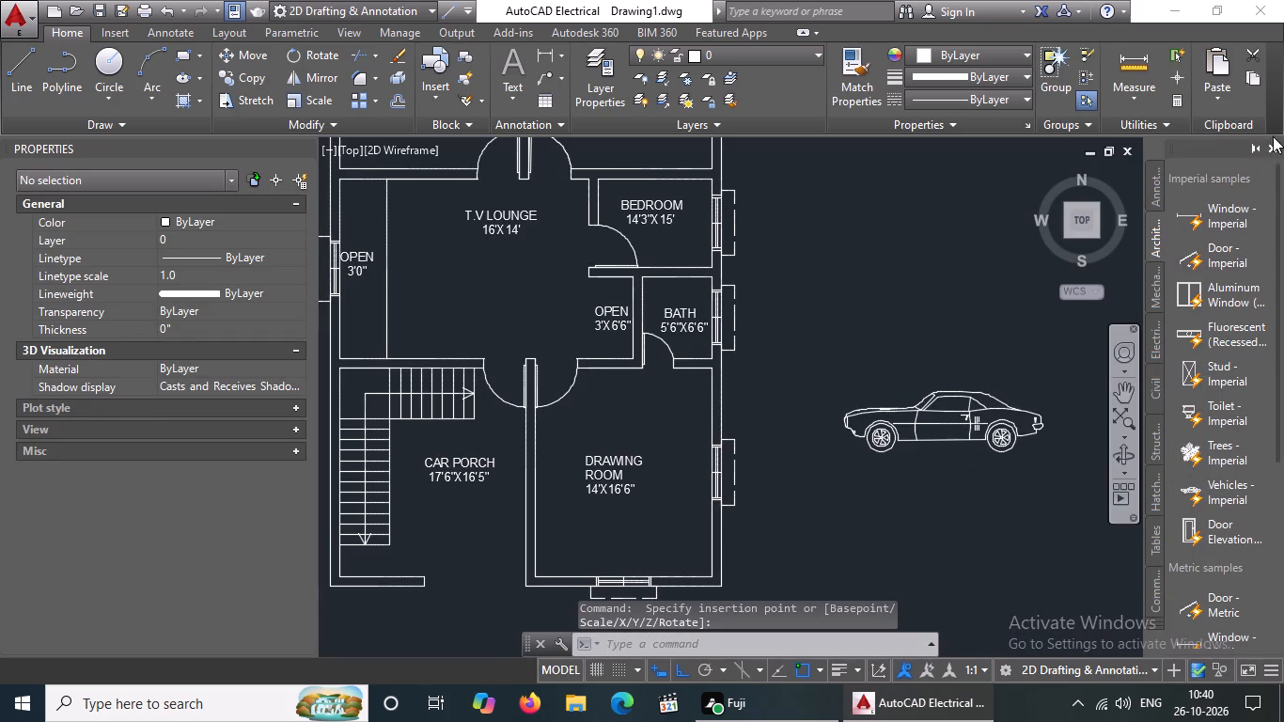
Select the car block and close the Tool Palettes.
left_click(1272, 140)
left_click(957, 410)
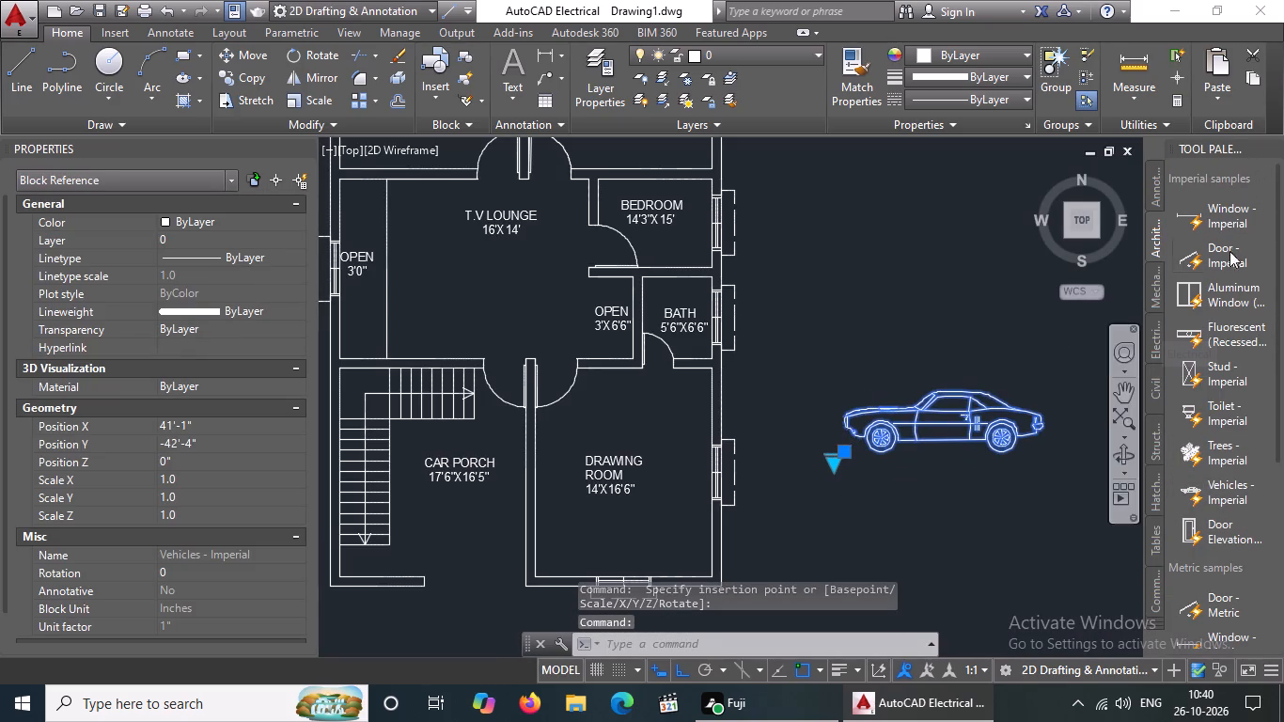
left_click(1267, 141)
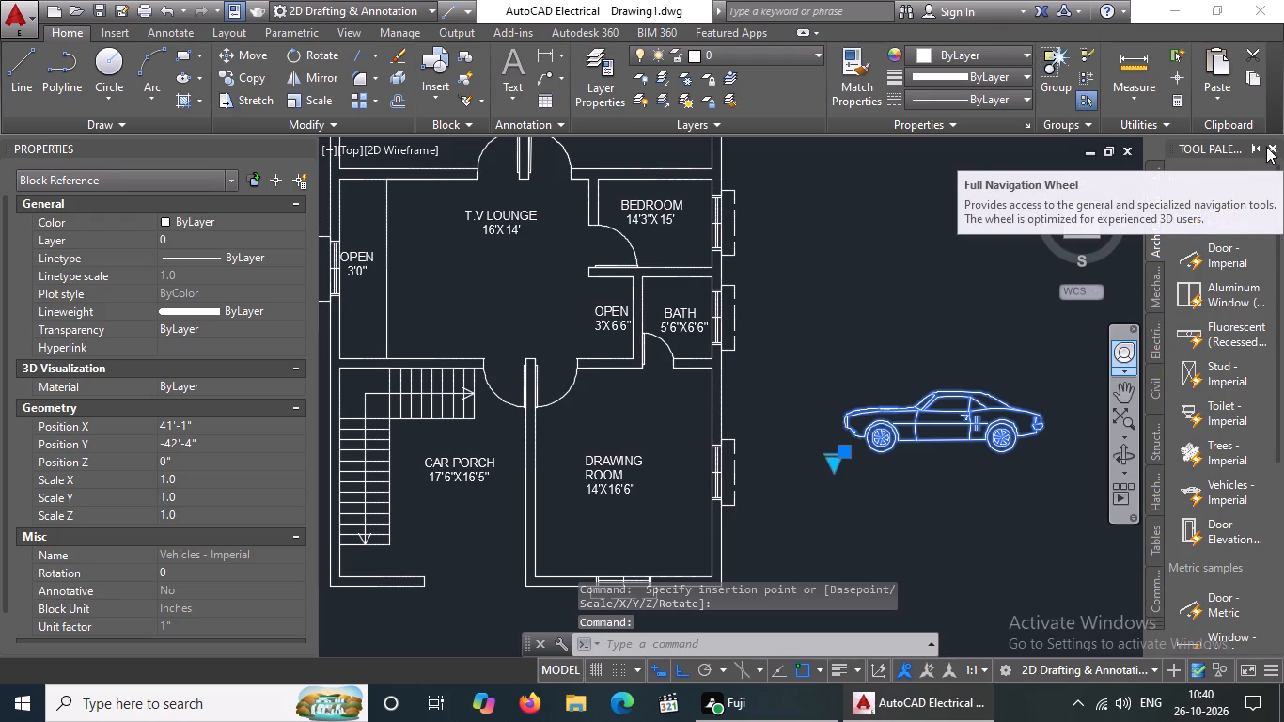
left_click(1275, 146)
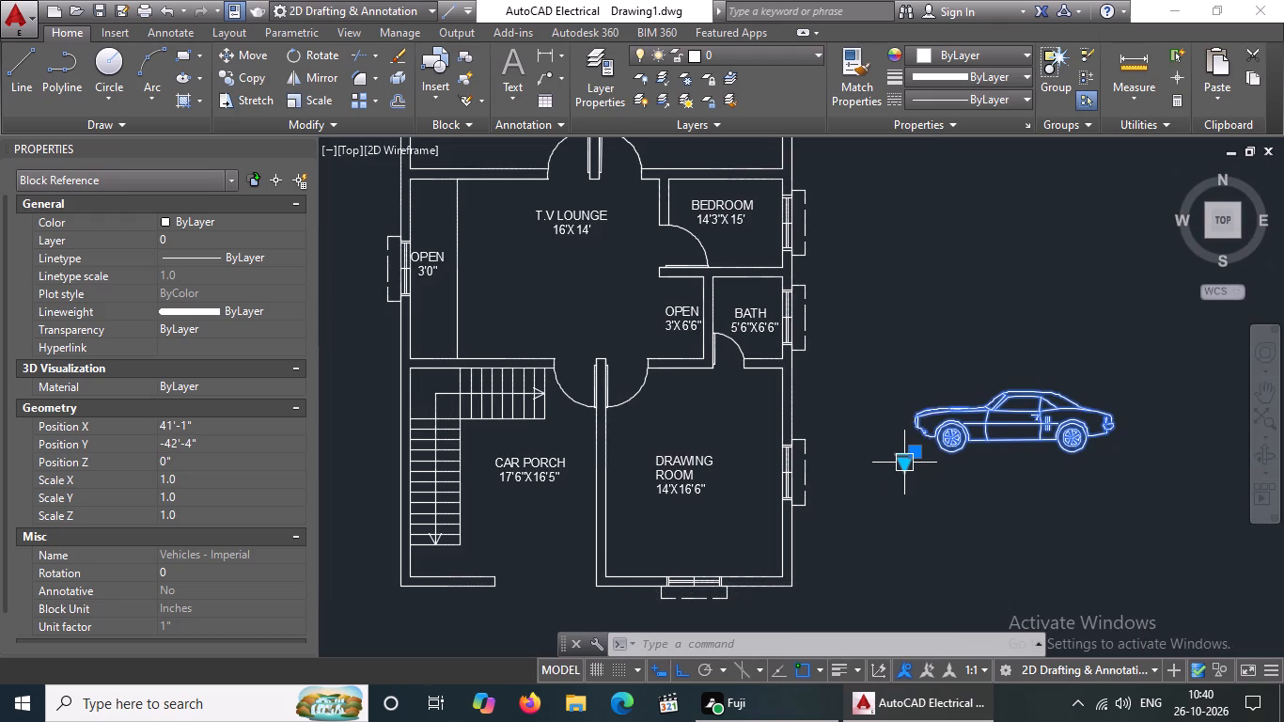
Switch the car block's visibility state to Sports Car (Top).
left_click(901, 462)
left_click(954, 239)
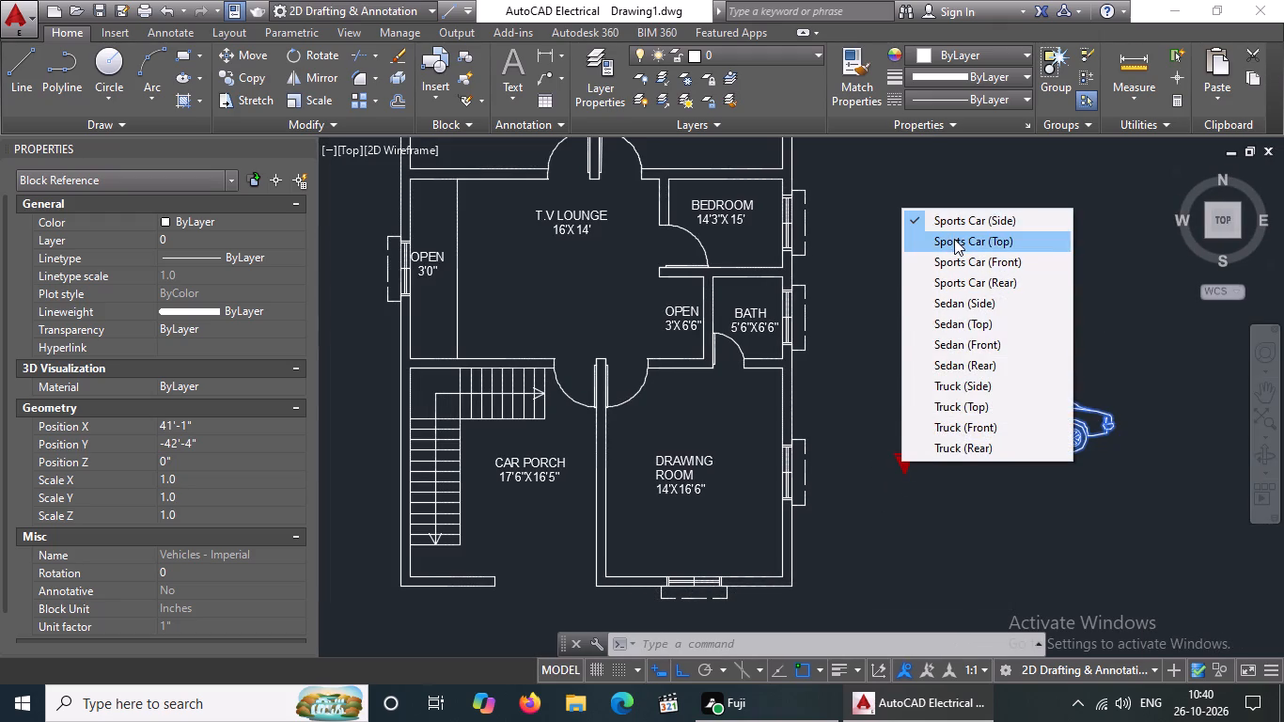
left_click(896, 461)
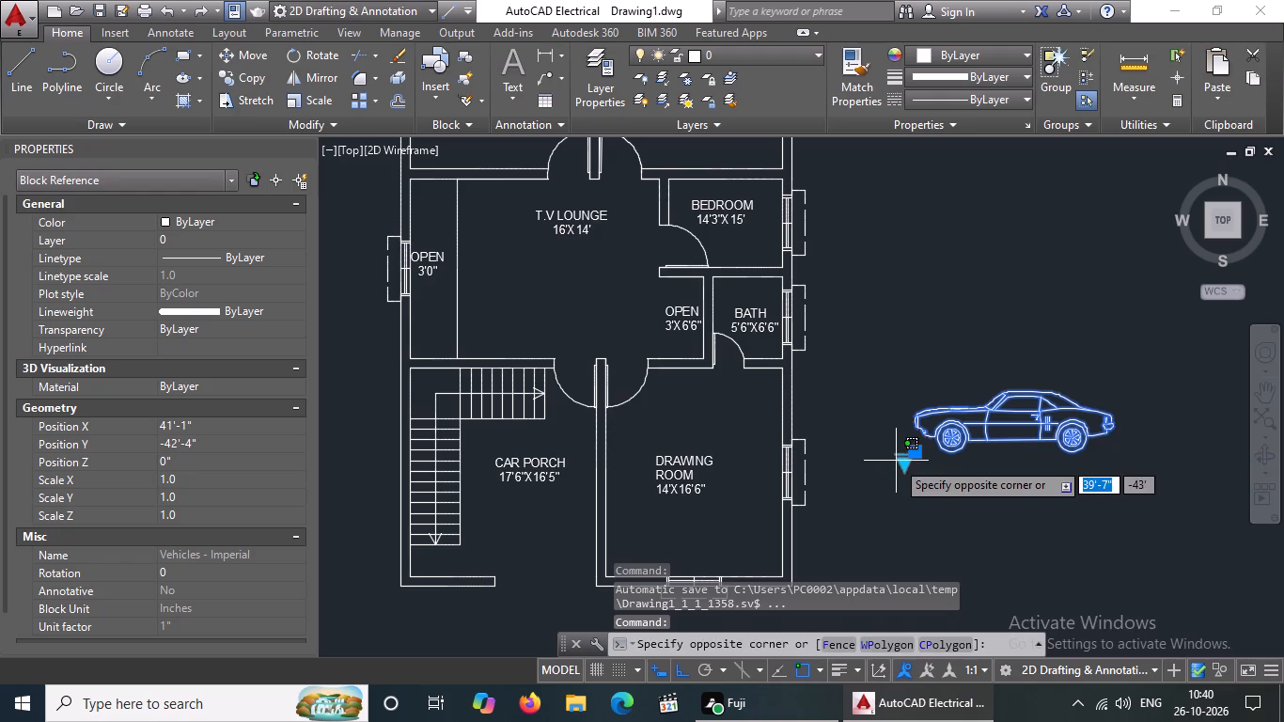
left_click(900, 463)
left_click(960, 430)
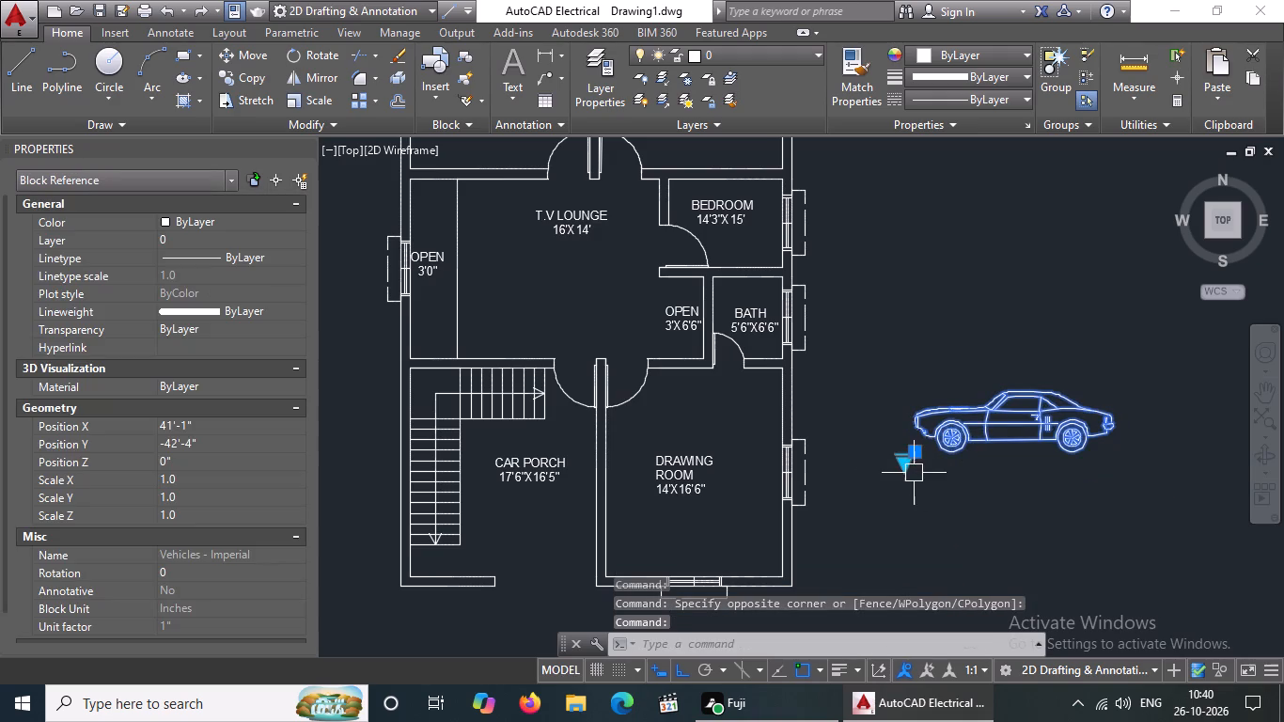
left_click(902, 467)
left_click(969, 243)
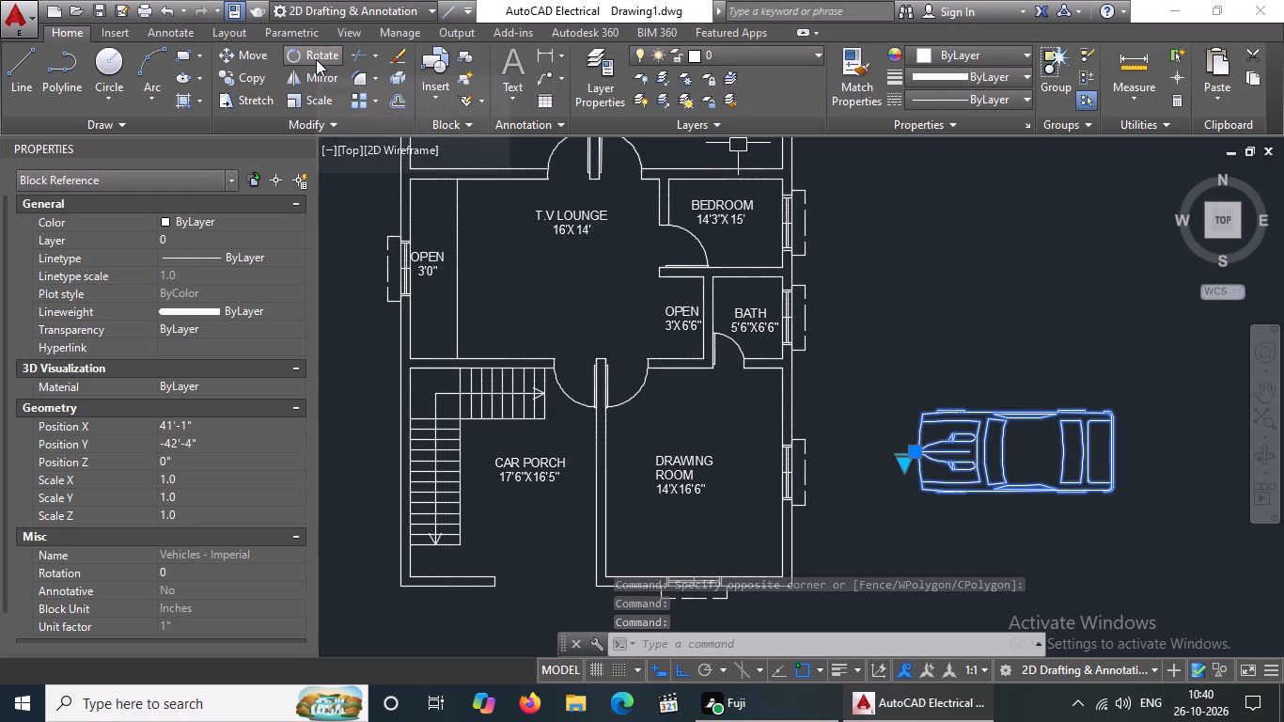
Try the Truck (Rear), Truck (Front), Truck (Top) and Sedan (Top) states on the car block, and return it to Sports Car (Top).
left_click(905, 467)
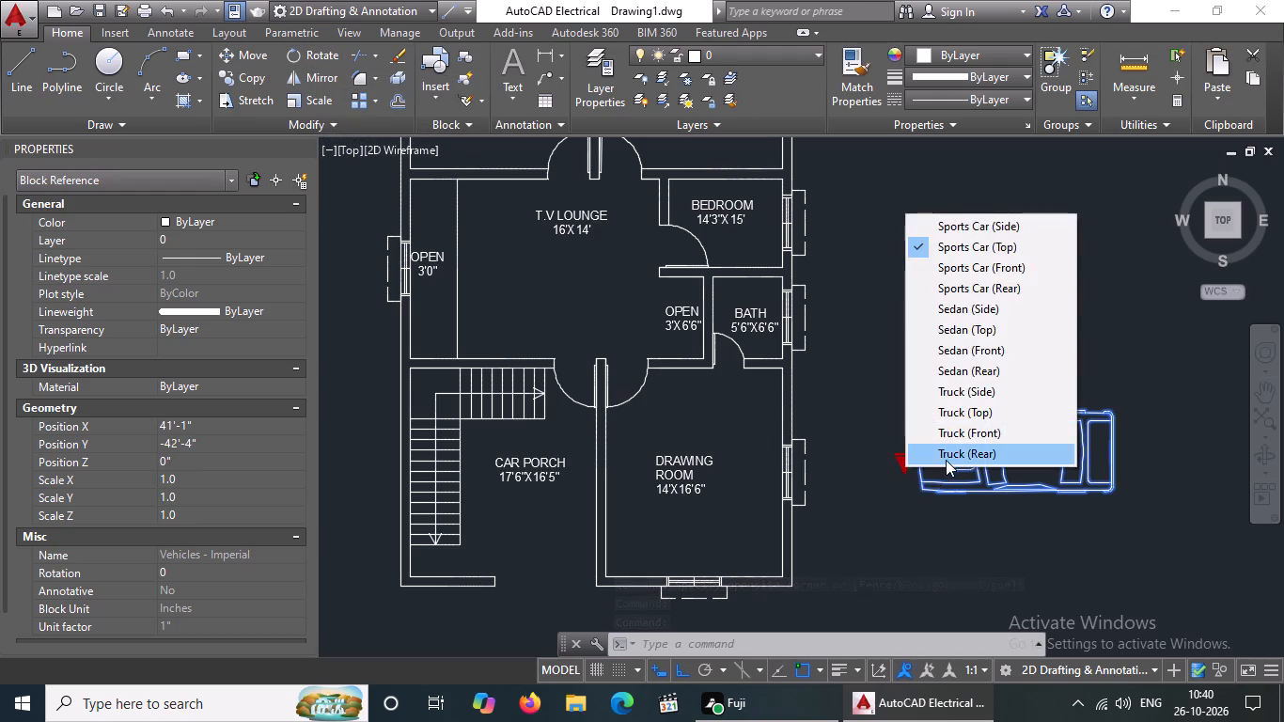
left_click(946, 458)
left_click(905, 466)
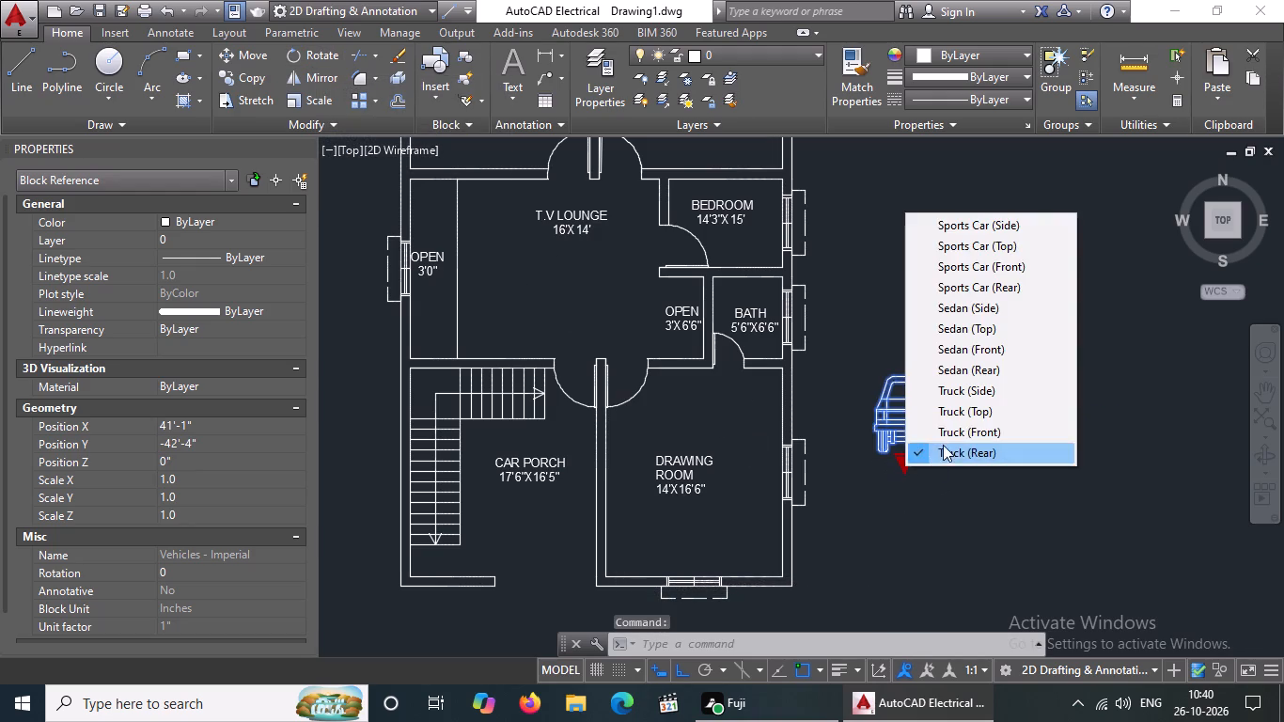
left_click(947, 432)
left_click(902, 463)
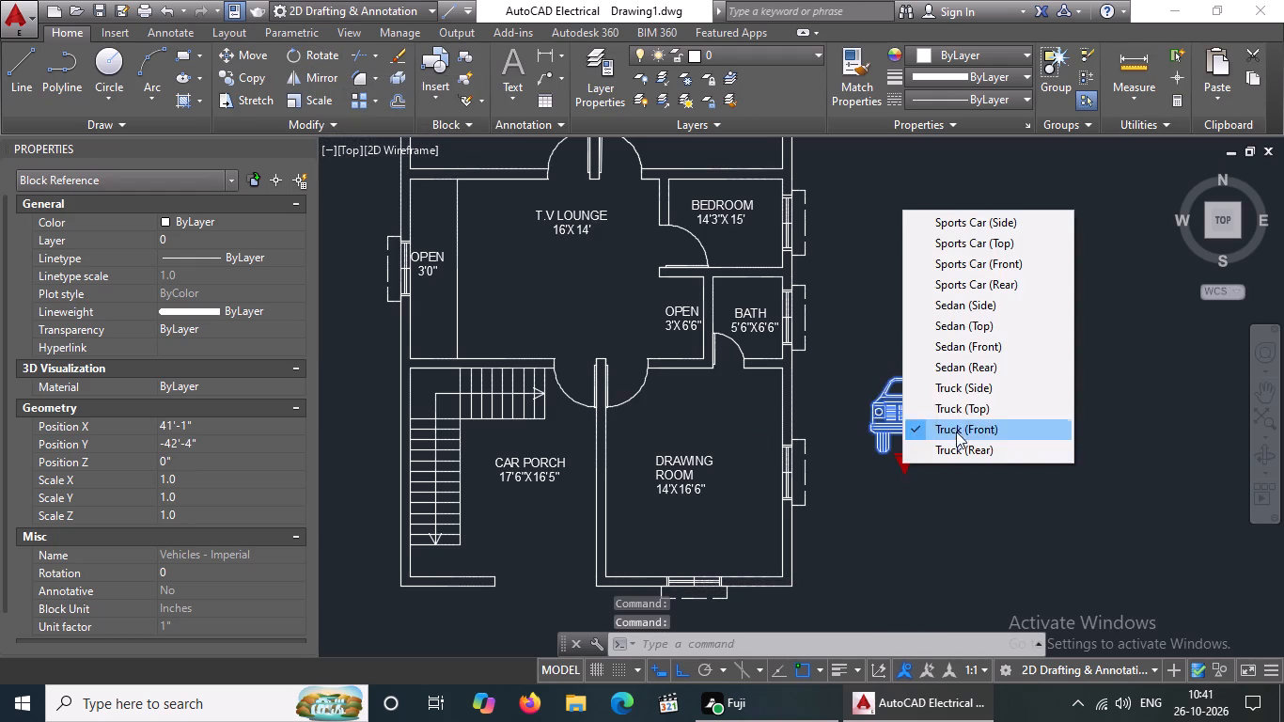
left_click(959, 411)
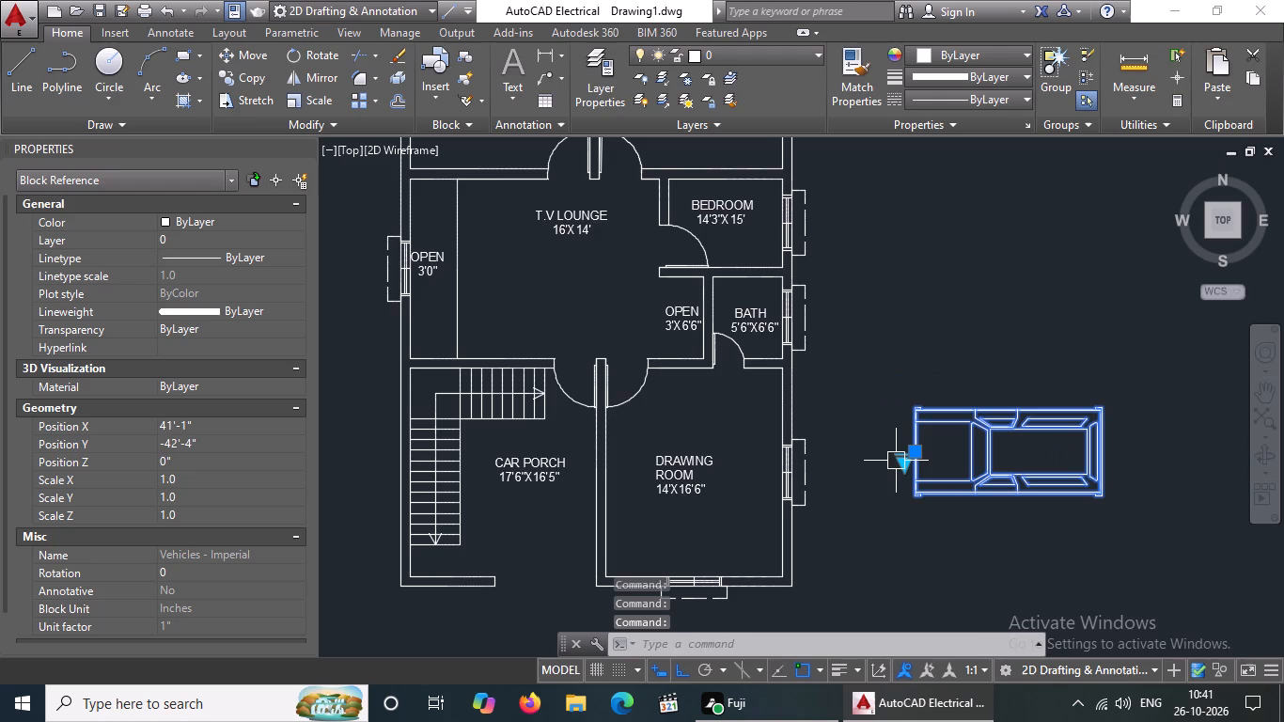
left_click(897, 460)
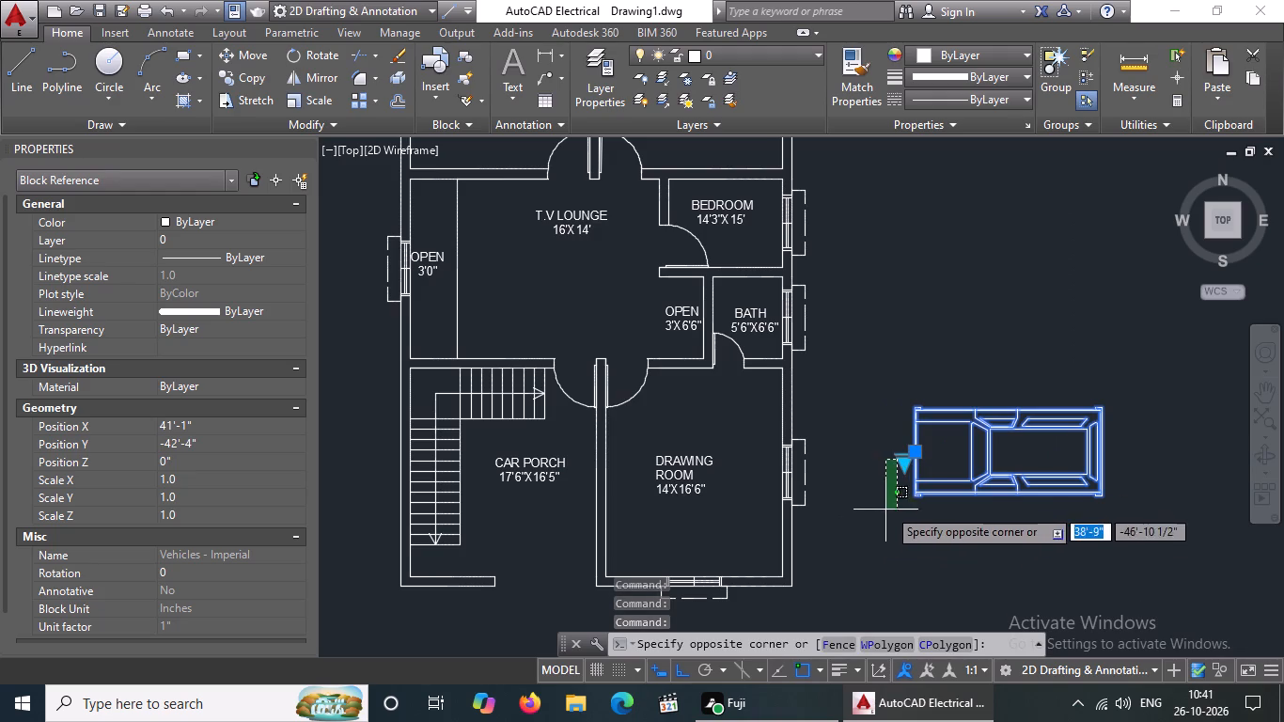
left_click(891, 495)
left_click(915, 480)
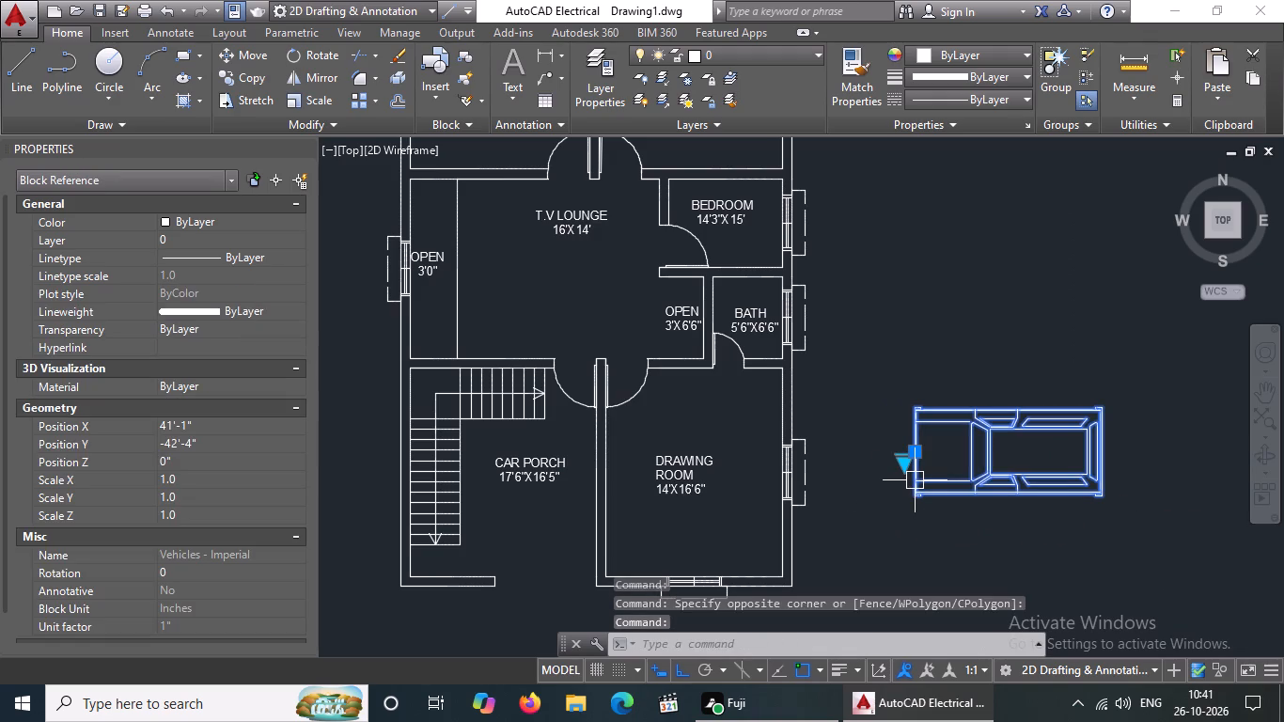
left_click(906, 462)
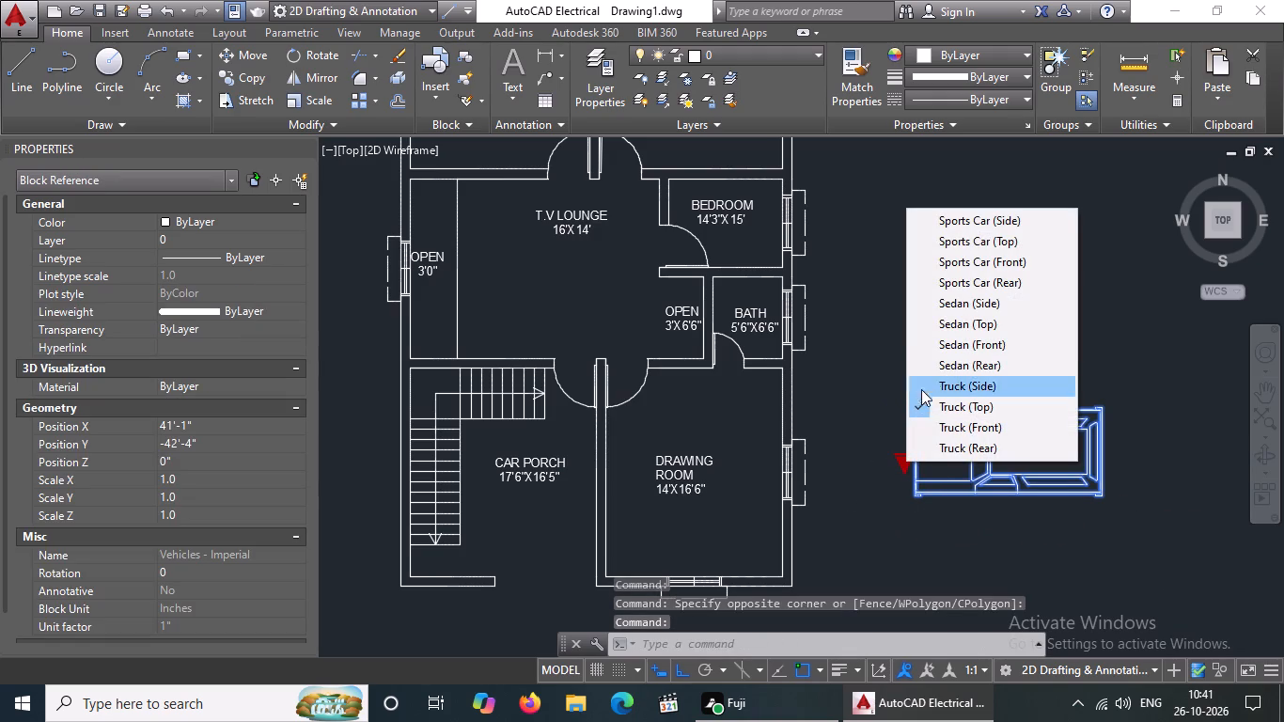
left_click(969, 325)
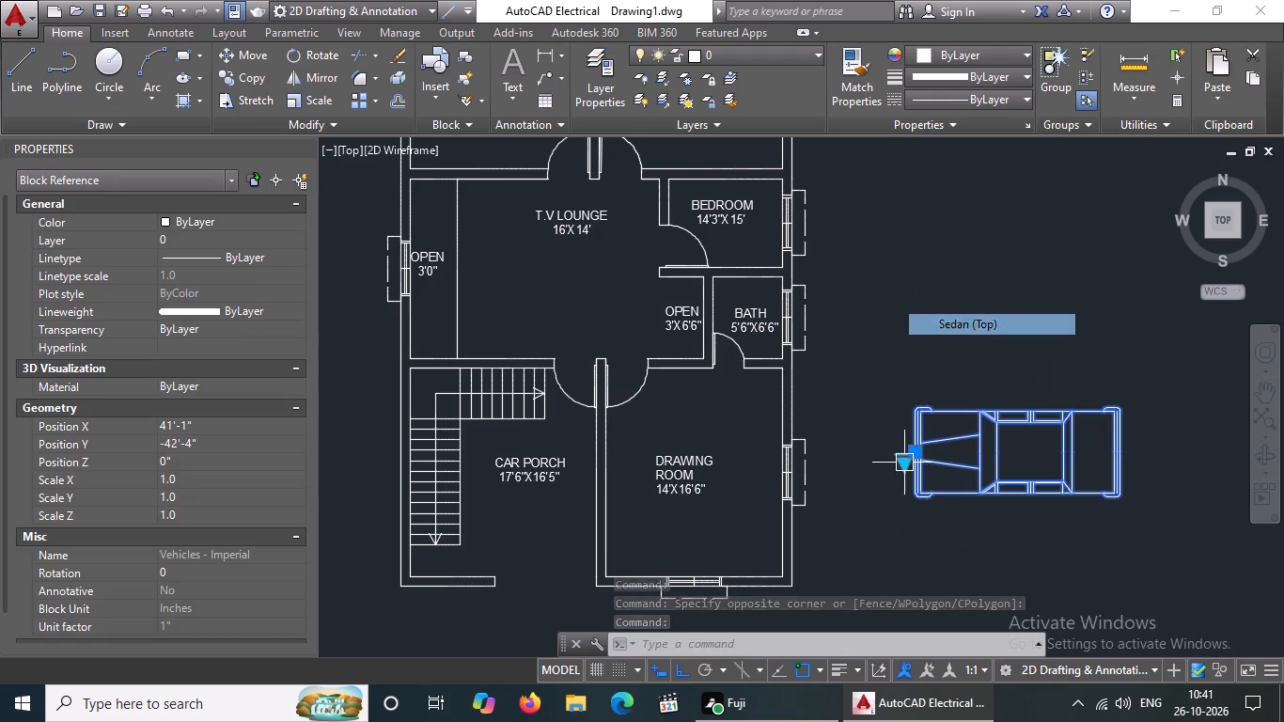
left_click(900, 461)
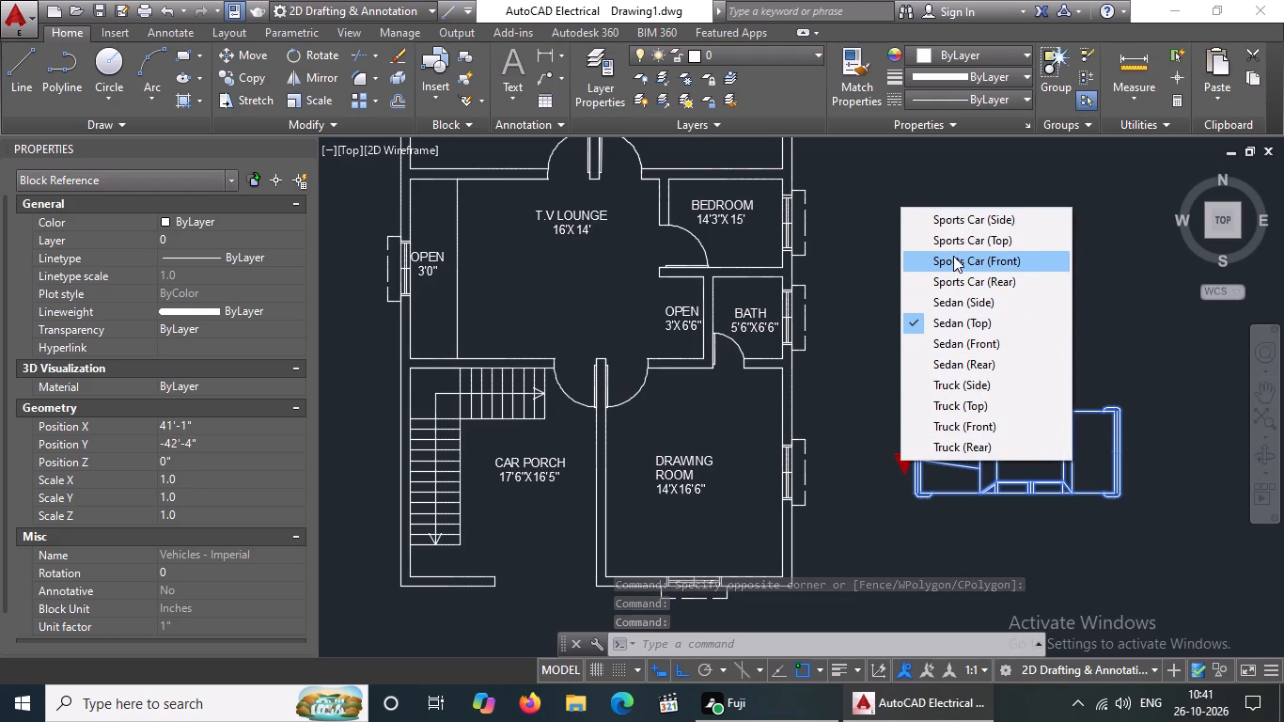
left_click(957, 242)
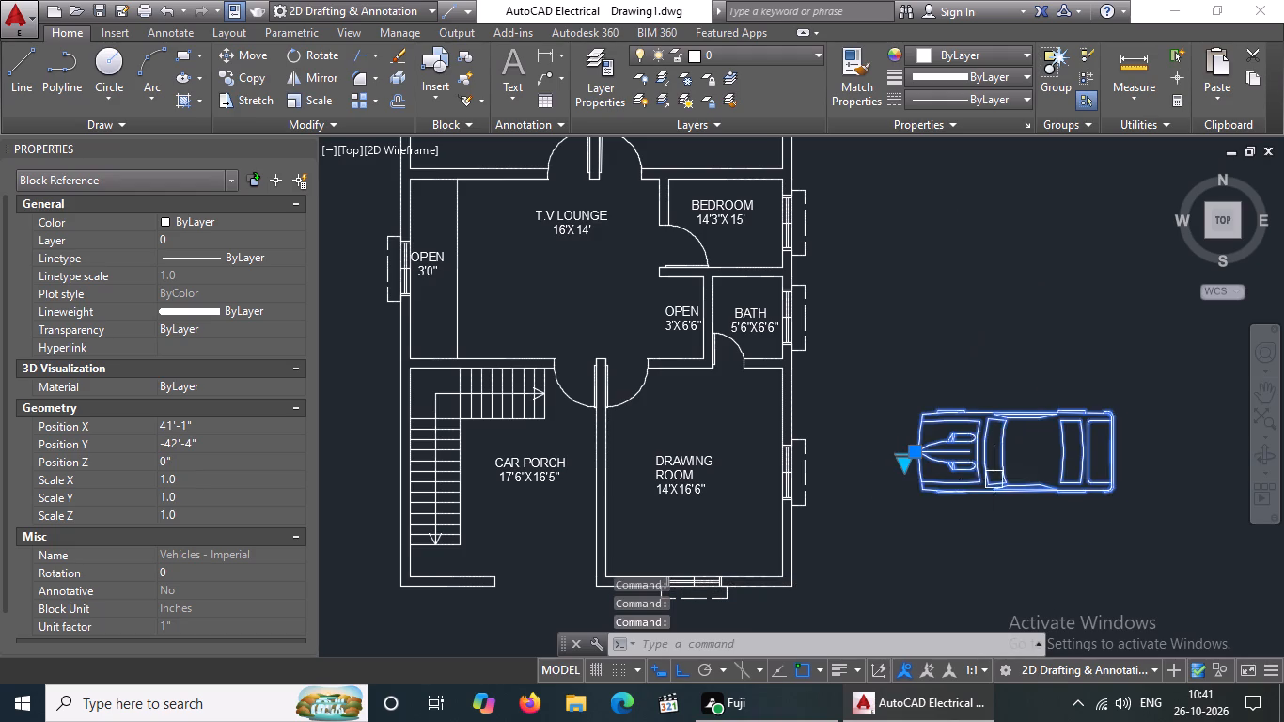
Rotate the car block 90° about a point on its hood.
left_click(326, 55)
left_click(943, 457)
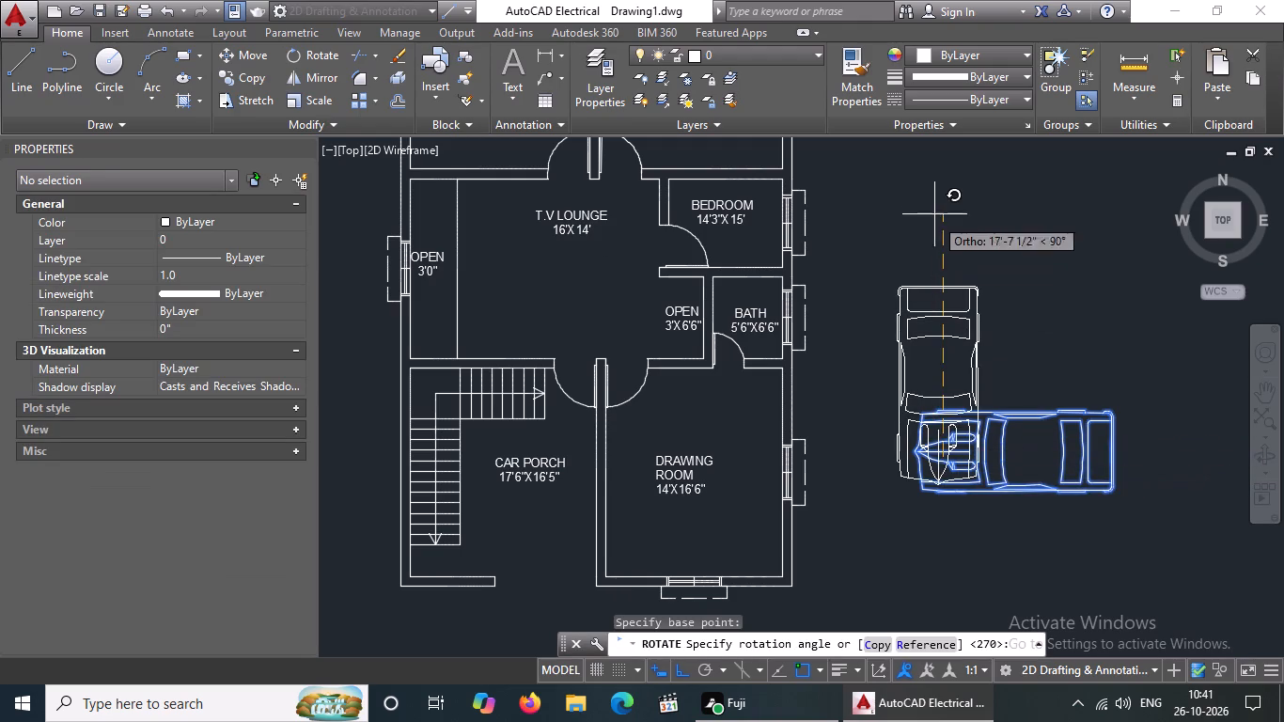
left_click(934, 195)
Scale the car block freehand by a factor of about 0.6 from the midpoint of its rear window's south edge.
left_click(953, 395)
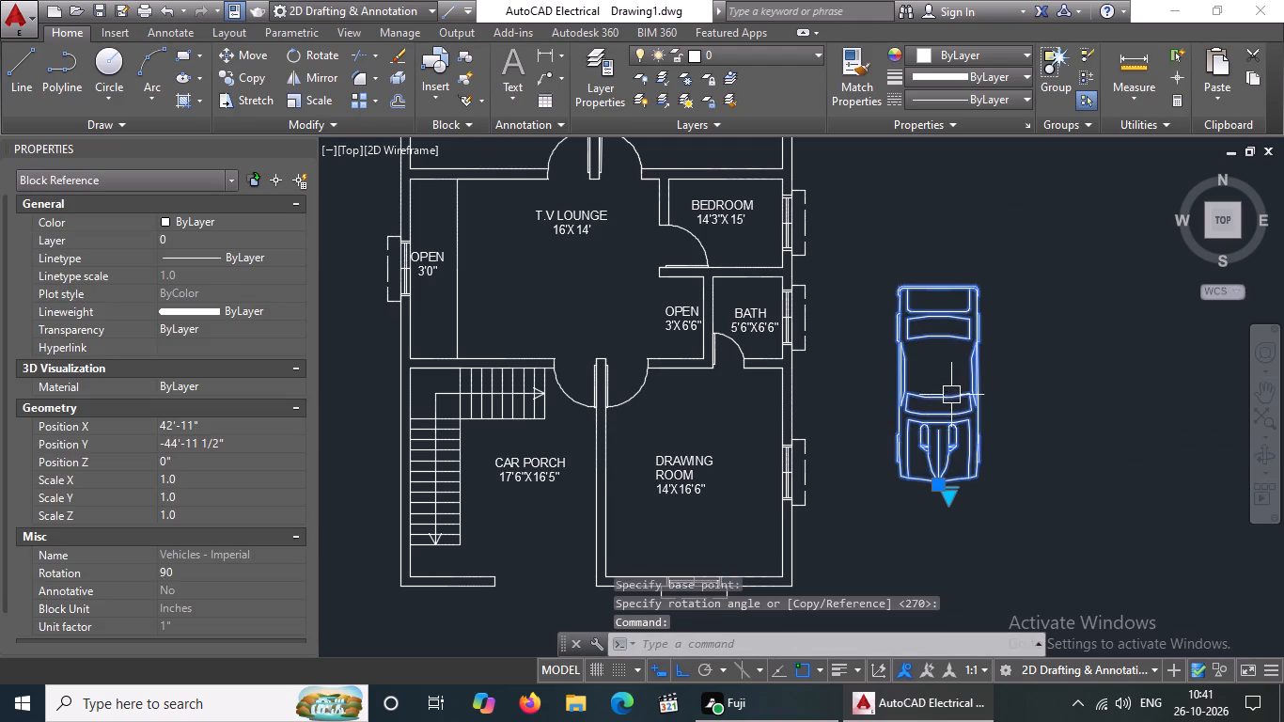
type("SC")
key("space")
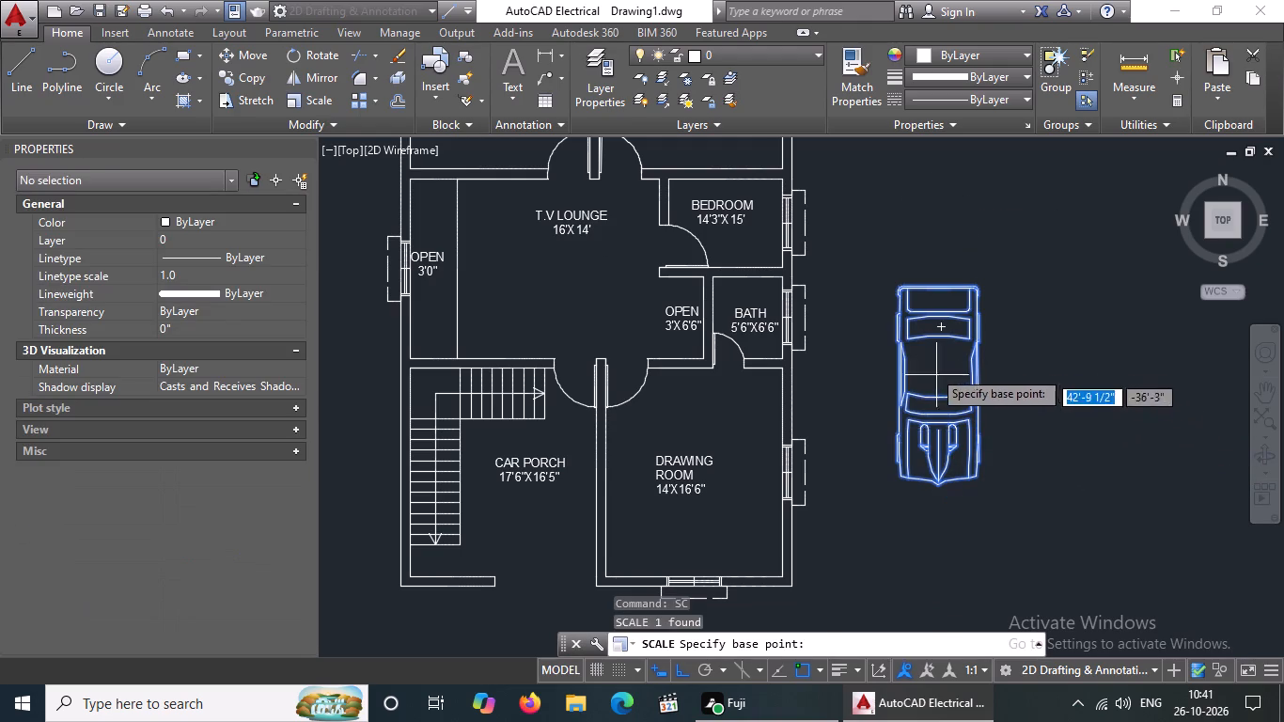
left_click(930, 335)
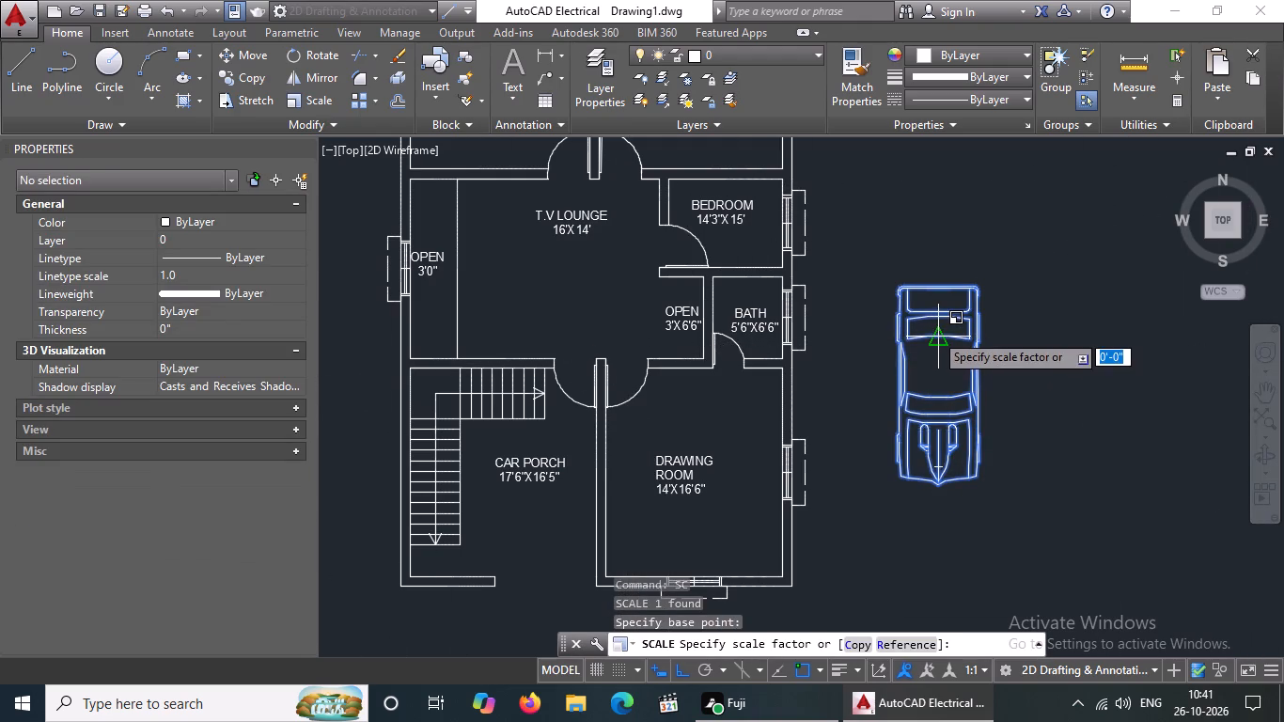
scroll(934, 333, "up", 3)
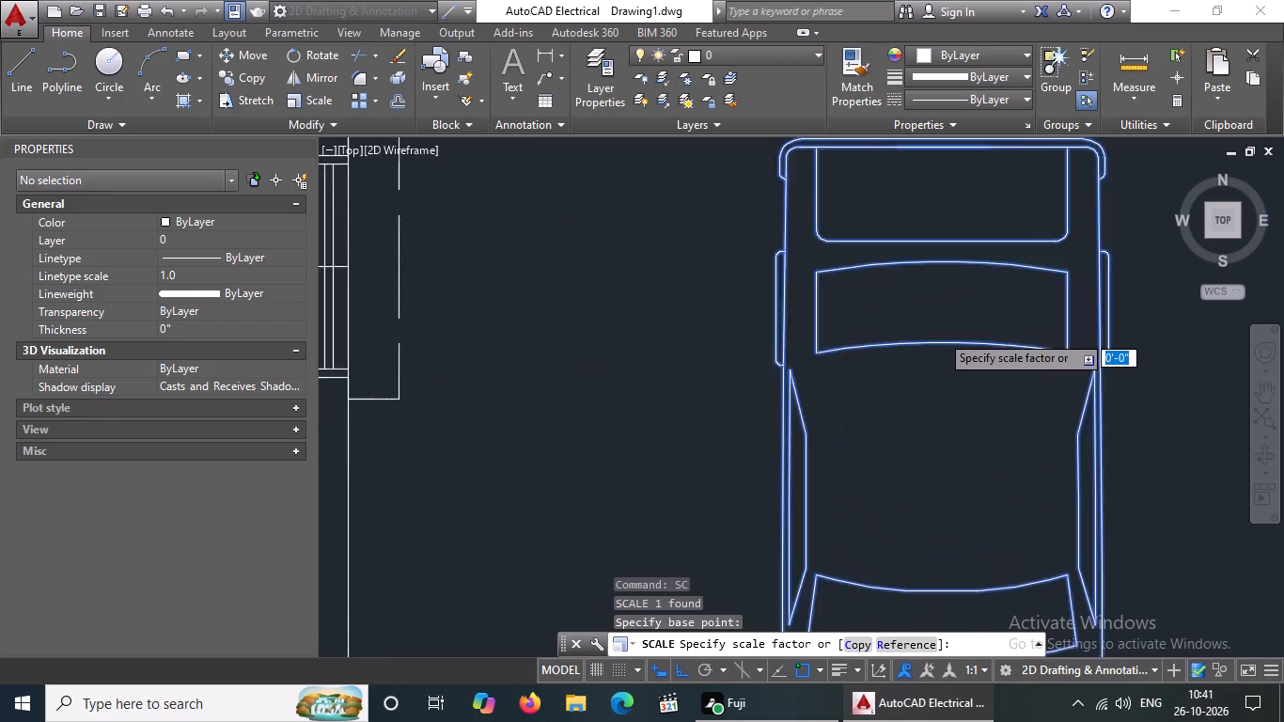
scroll(940, 334, "up", 4)
scroll(940, 352, "down", 1)
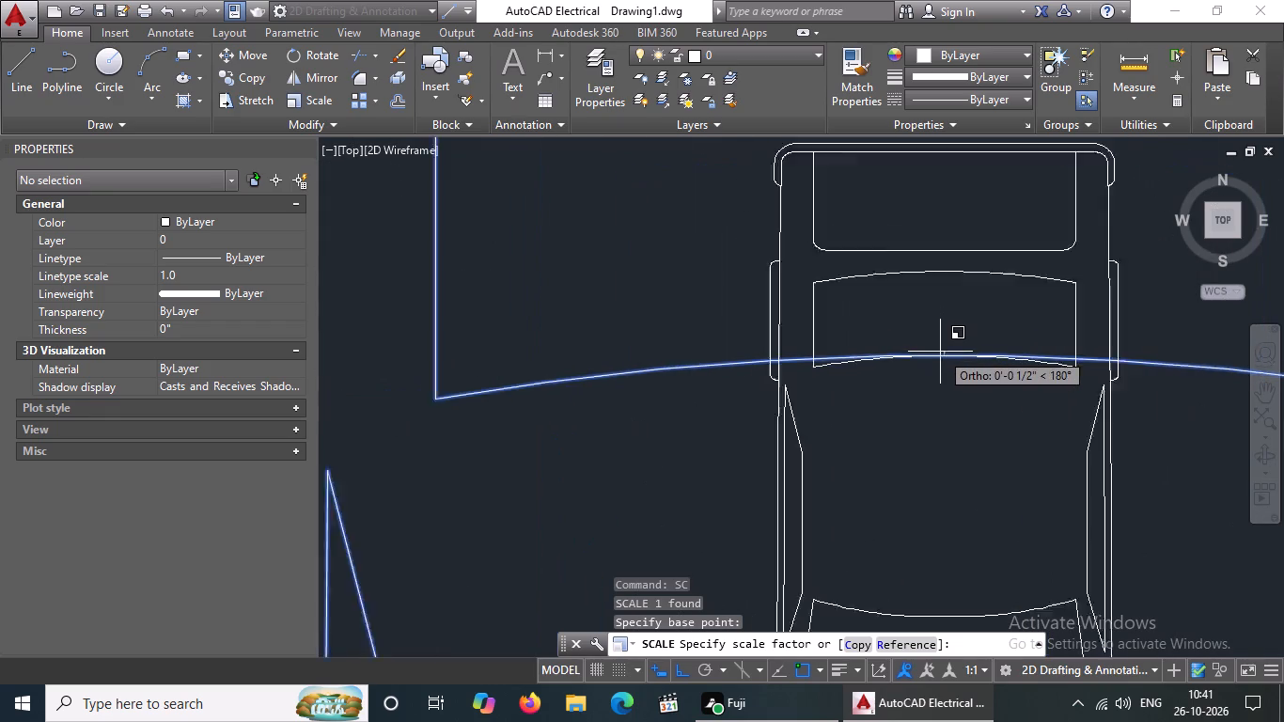
scroll(940, 352, "down", 3)
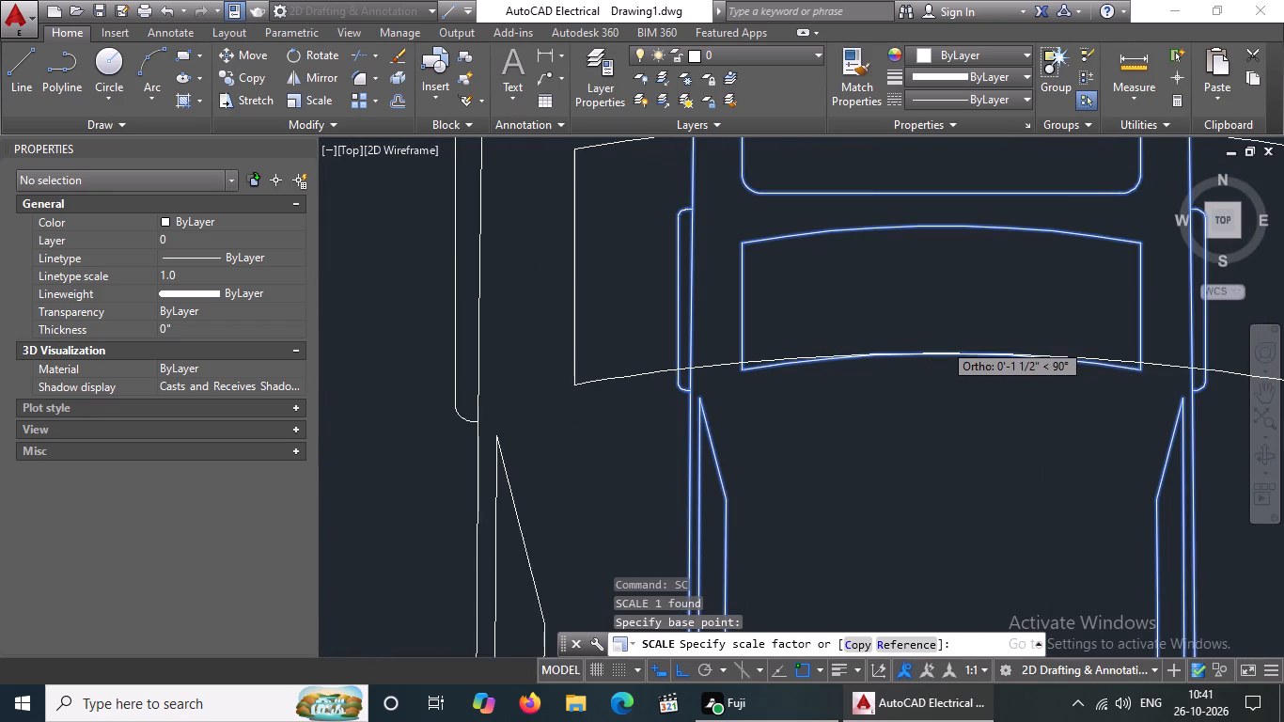
scroll(943, 341, "down", 1)
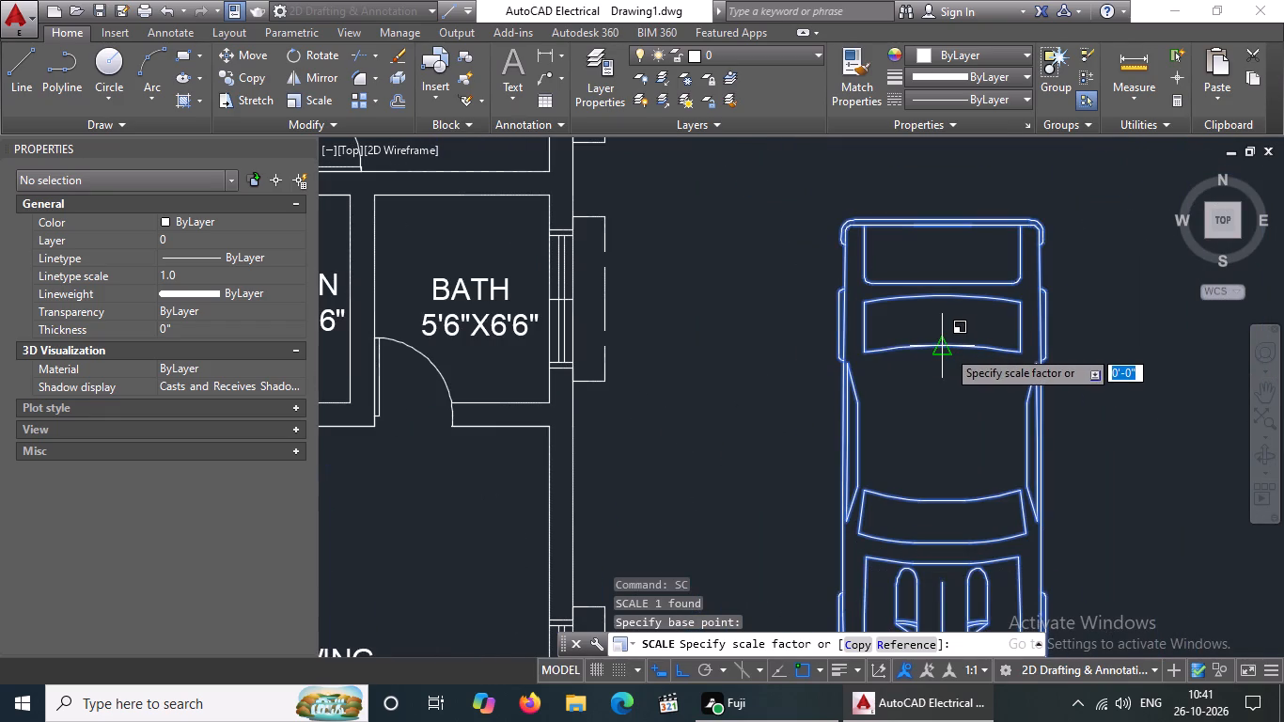
scroll(947, 349, "up", 3)
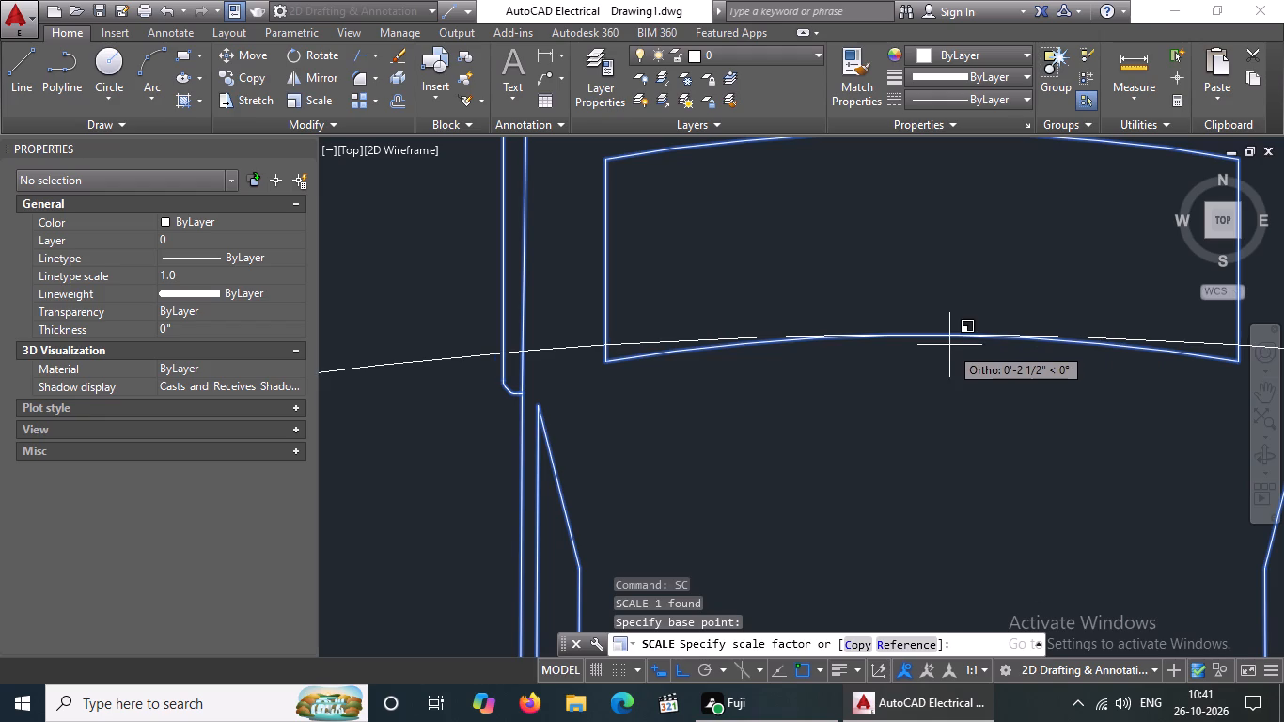
scroll(936, 336, "down", 3)
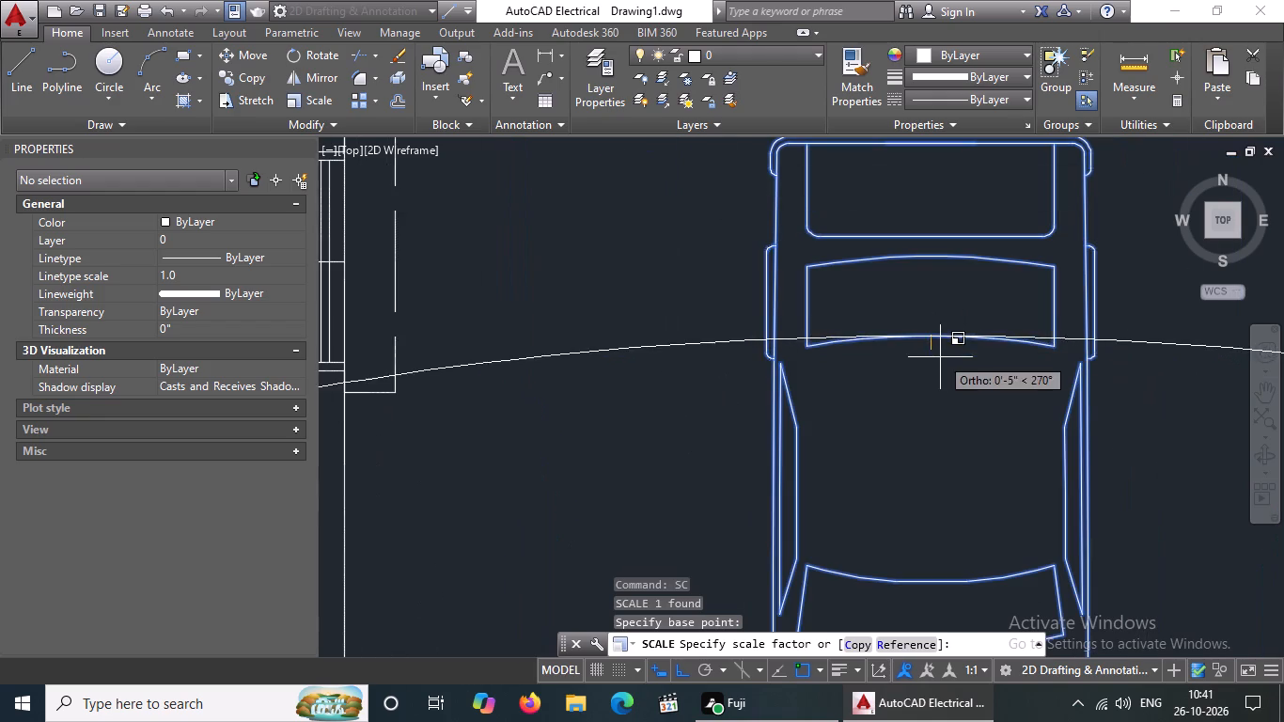
scroll(932, 328, "up", 2)
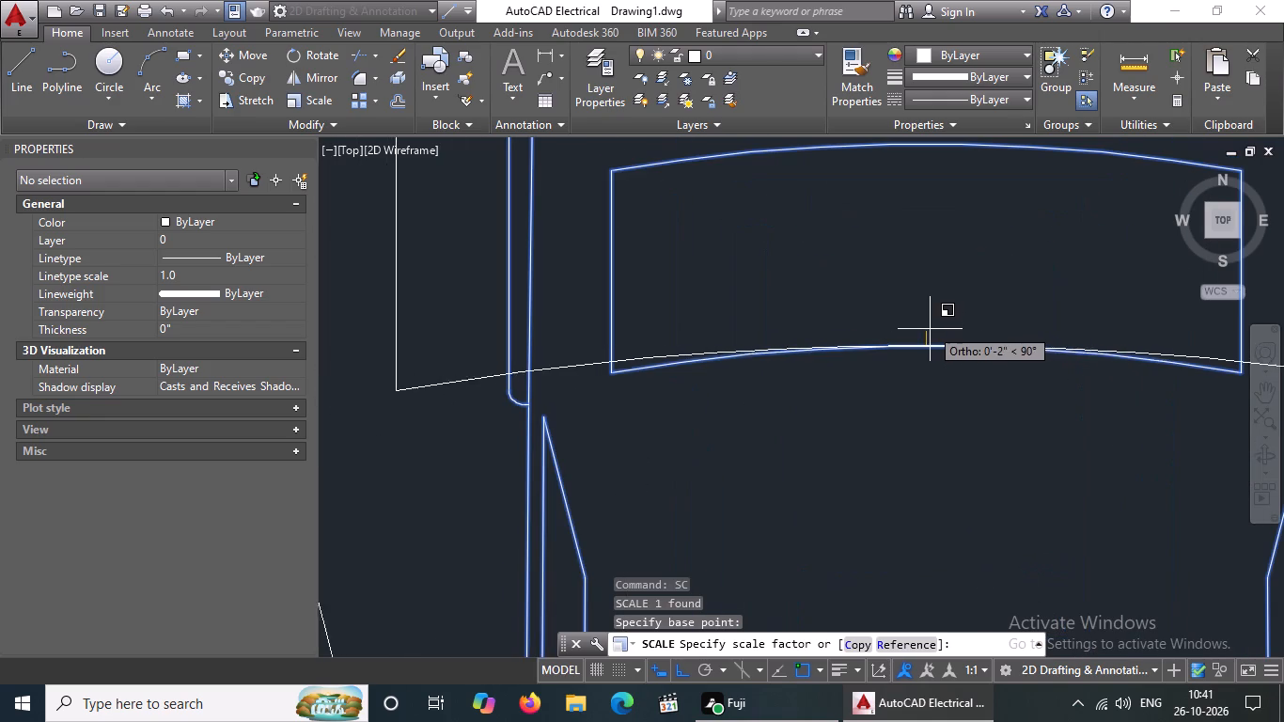
left_click(930, 339)
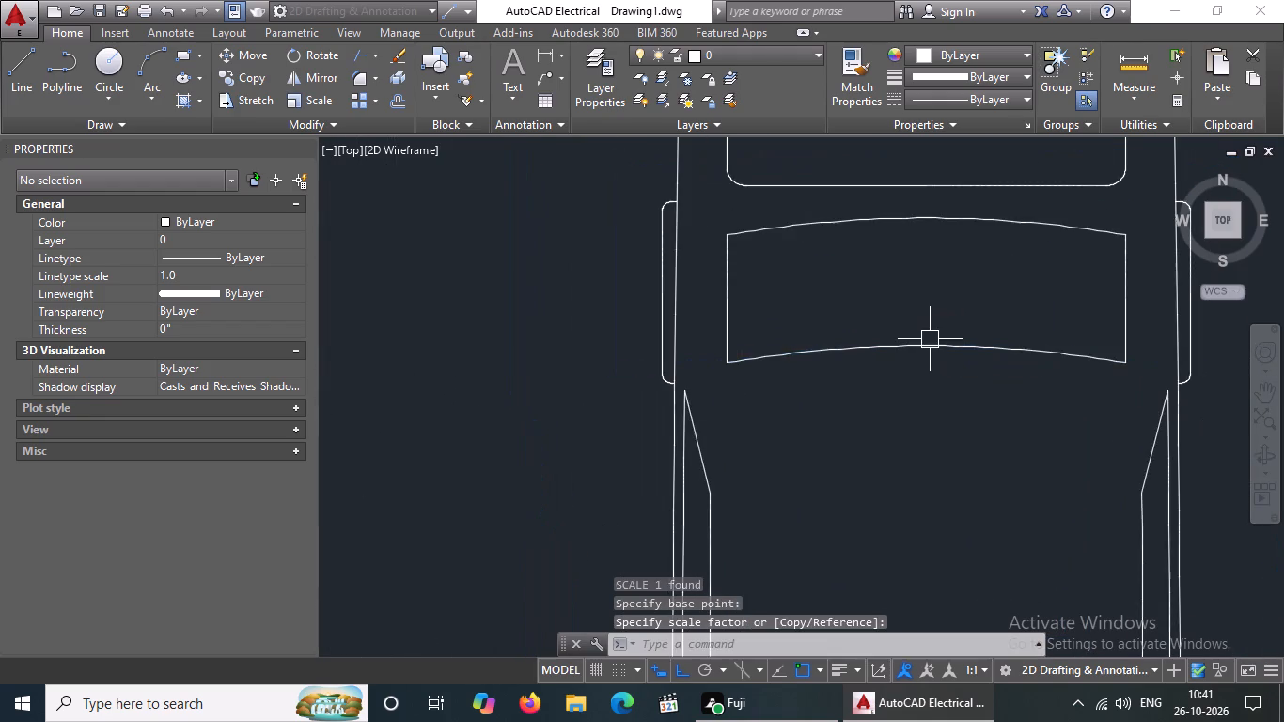
scroll(930, 339, "down", 6)
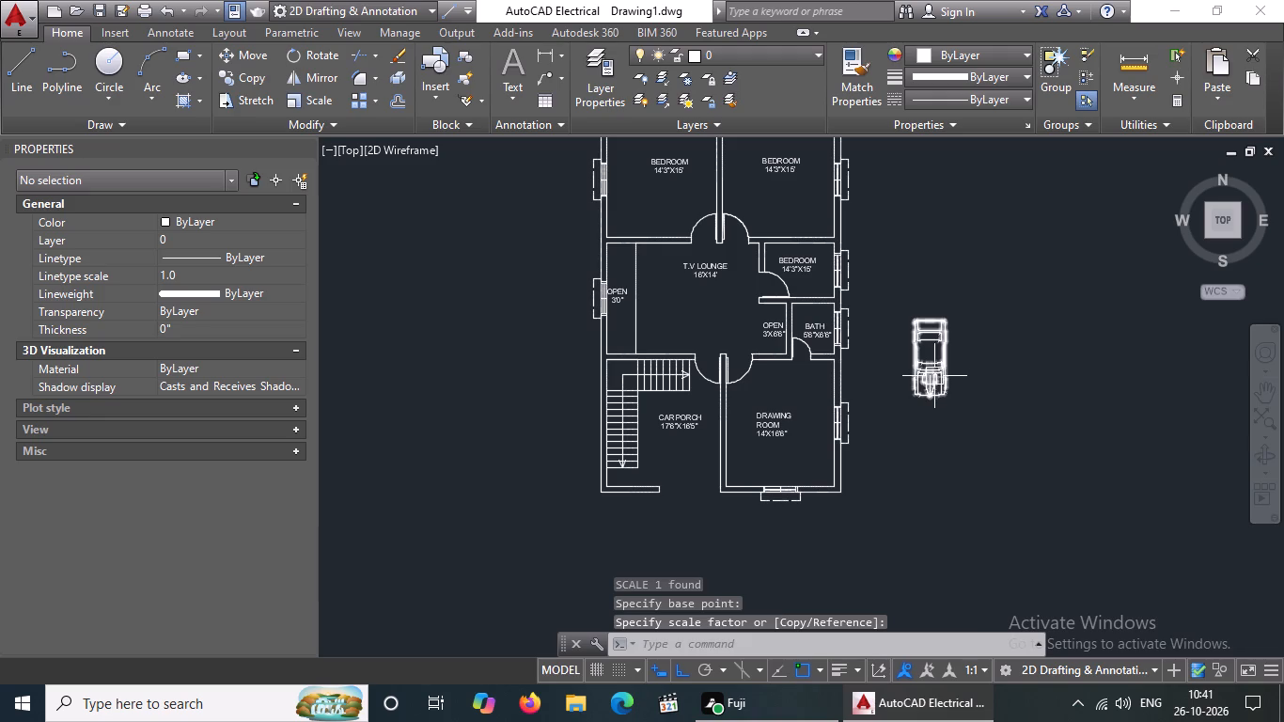
scroll(941, 359, "up", 2)
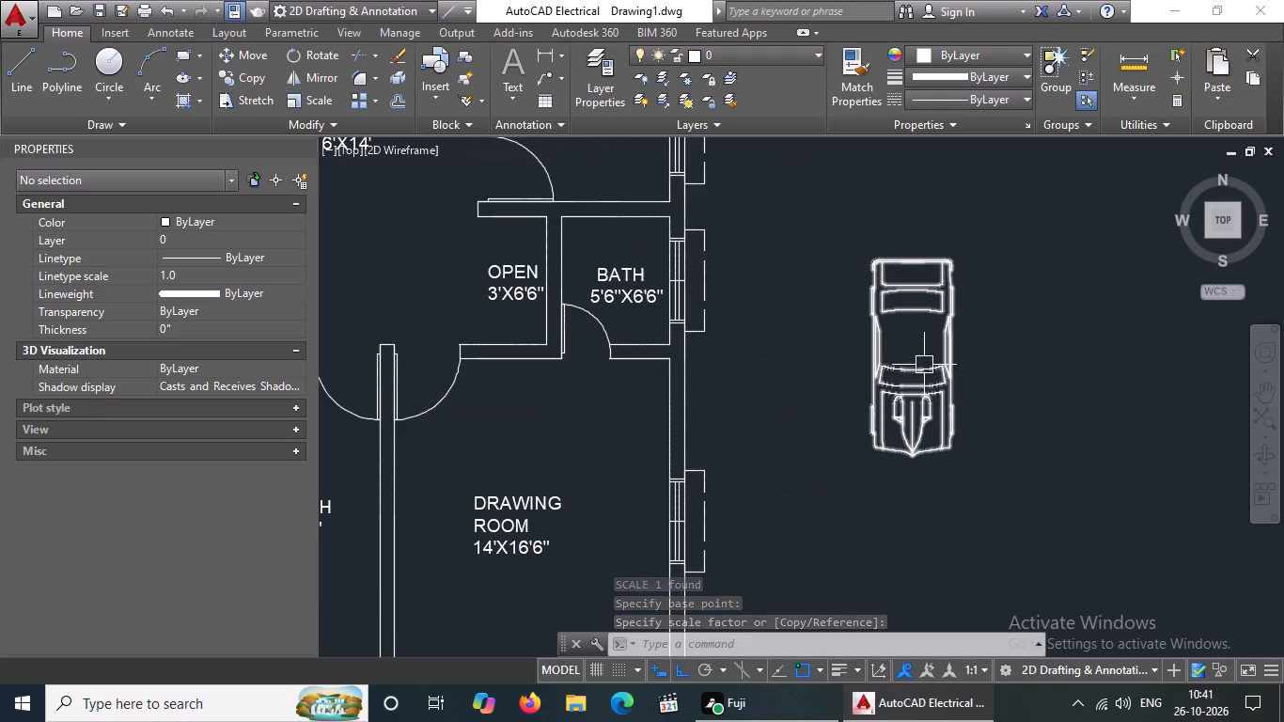
left_click(919, 369)
scroll(903, 369, "down", 4)
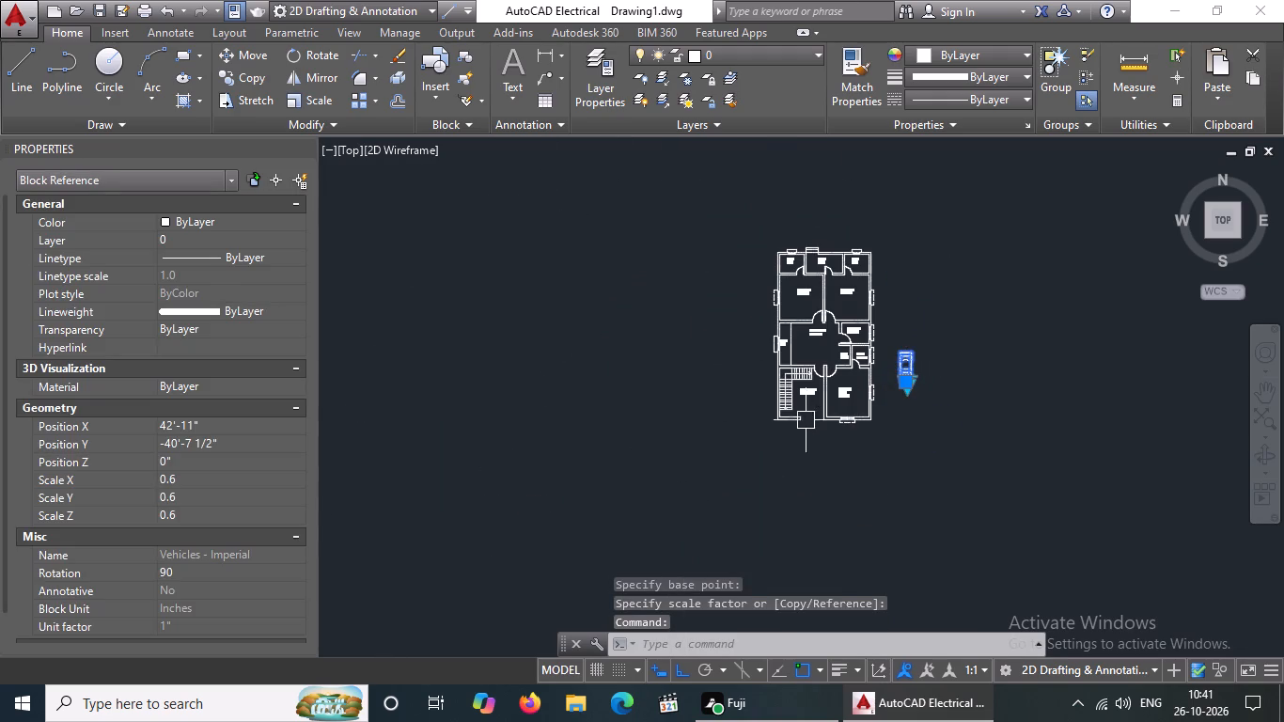
key("Escape")
Move the CAR PORCH label out of the porch to the empty space west of the staircase wall.
scroll(814, 379, "up", 3)
left_click(791, 426)
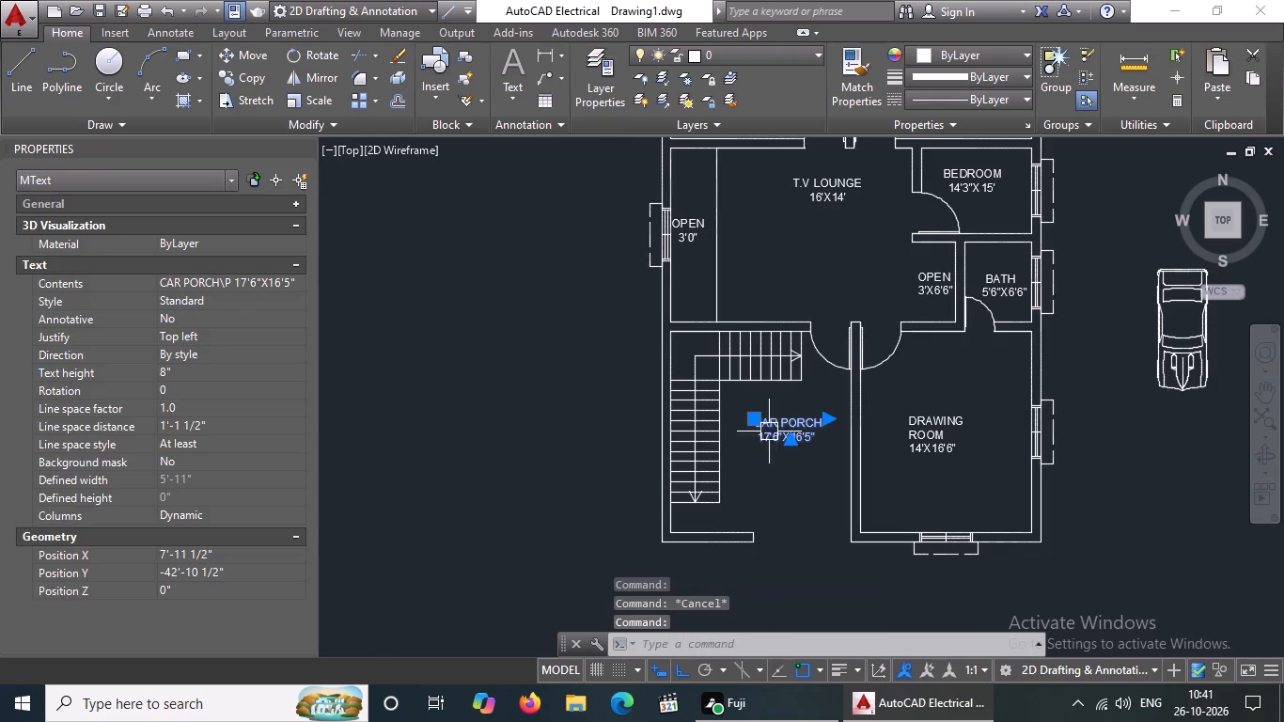
left_click(757, 421)
left_click(569, 416)
key("Escape")
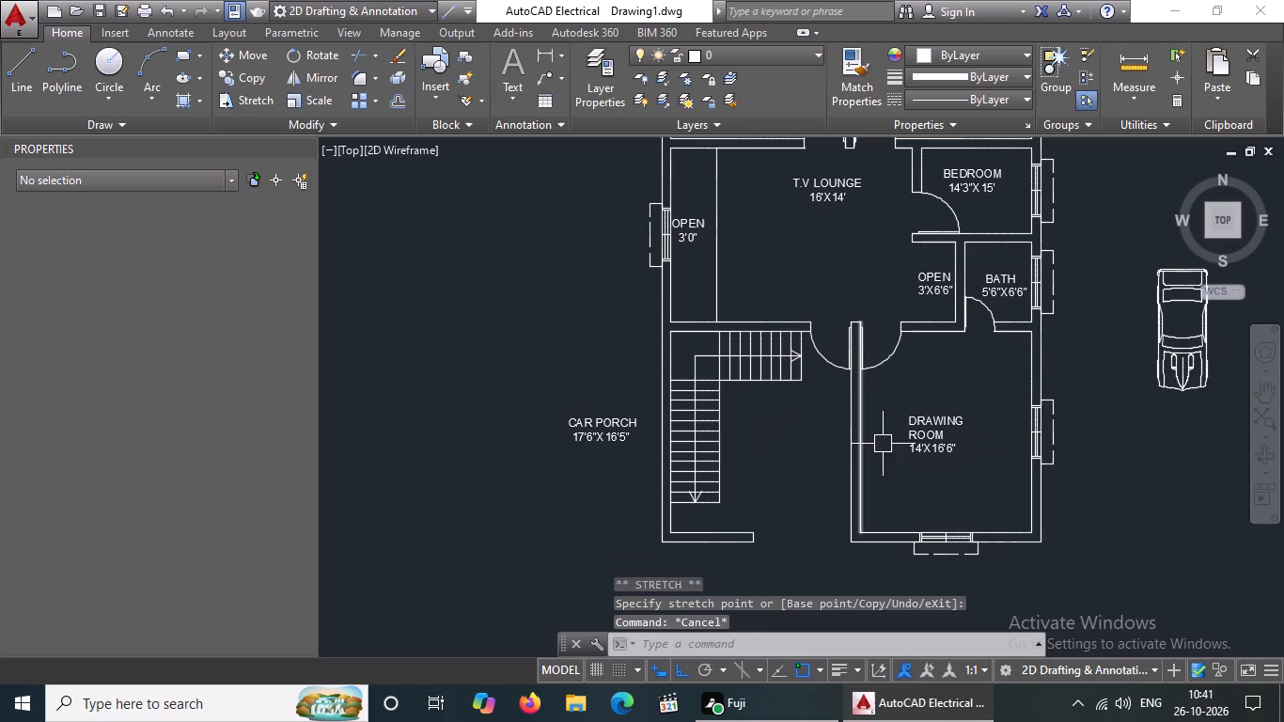
Move the car block into the porch, between the staircase and the drawing room wall, with Ortho off.
left_click(1158, 371)
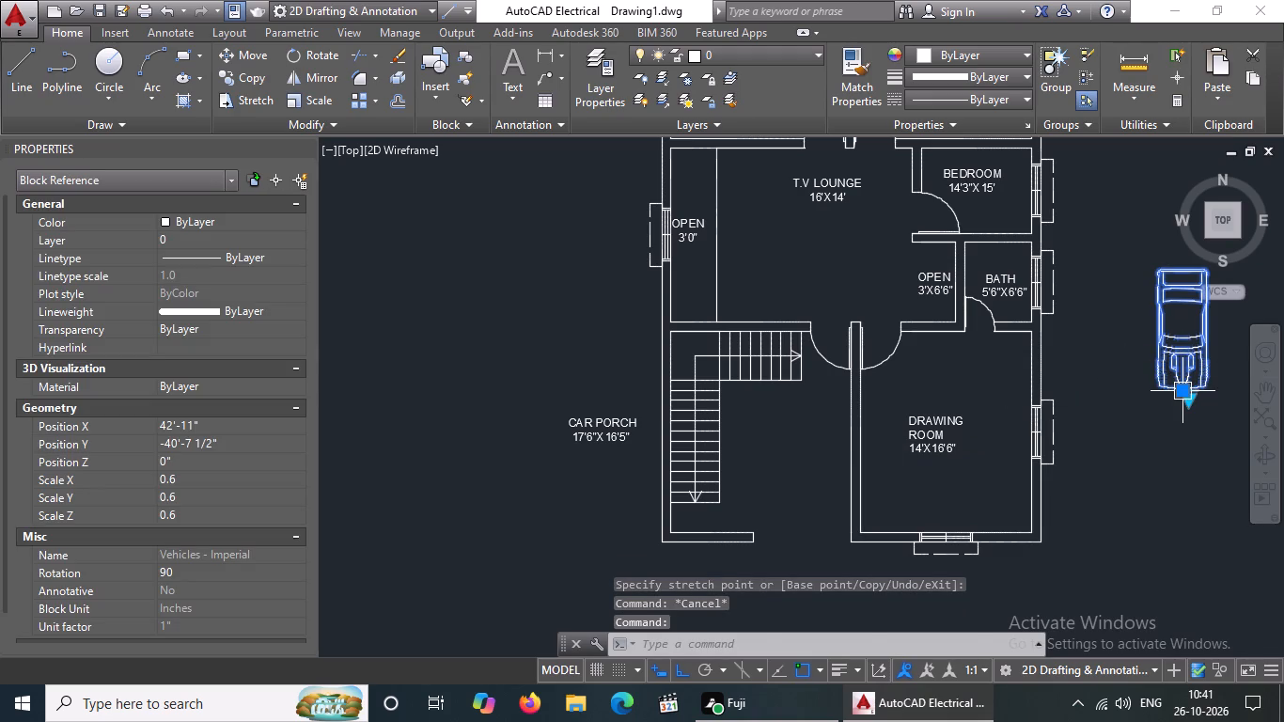
left_click(1182, 393)
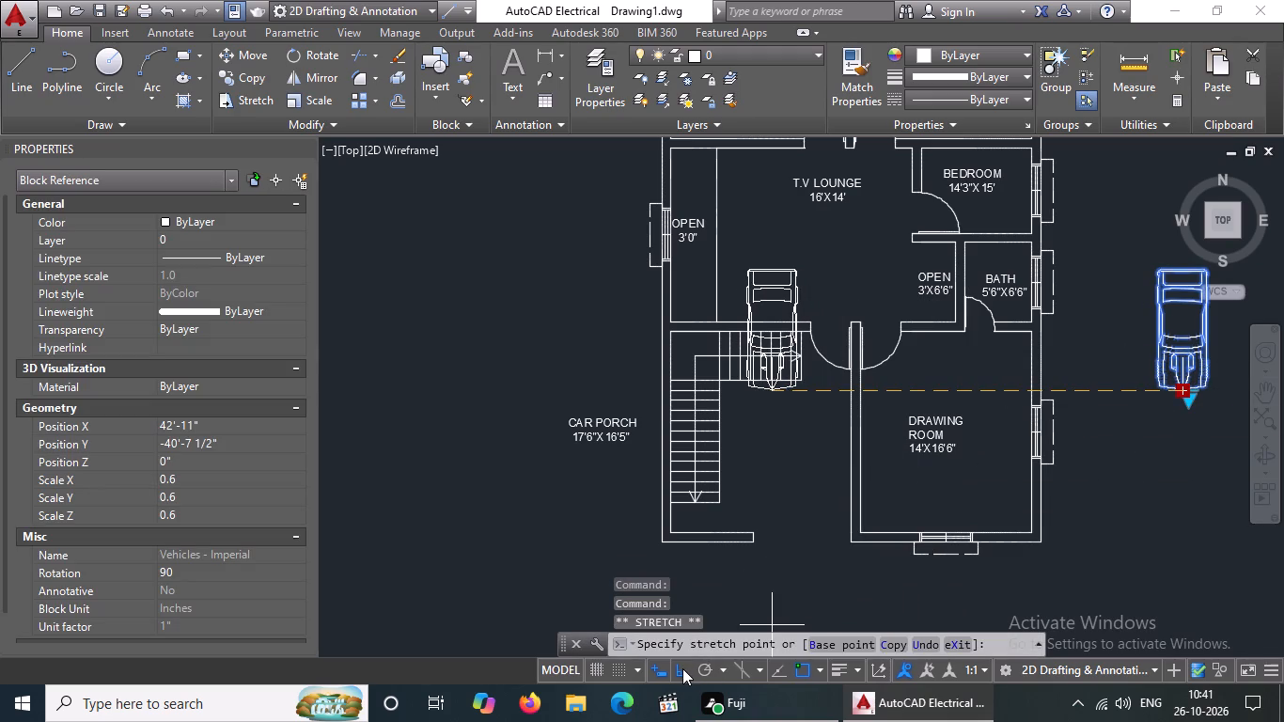
left_click(681, 668)
scroll(799, 485, "up", 1)
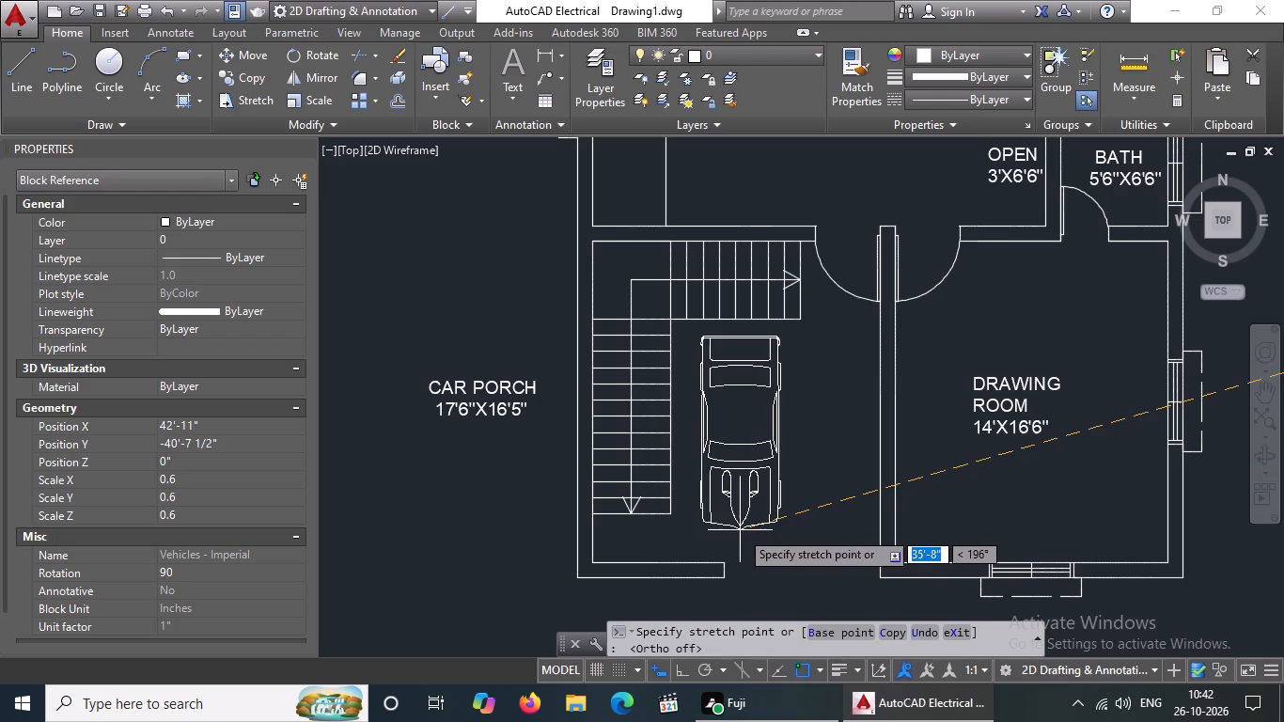
left_click(735, 527)
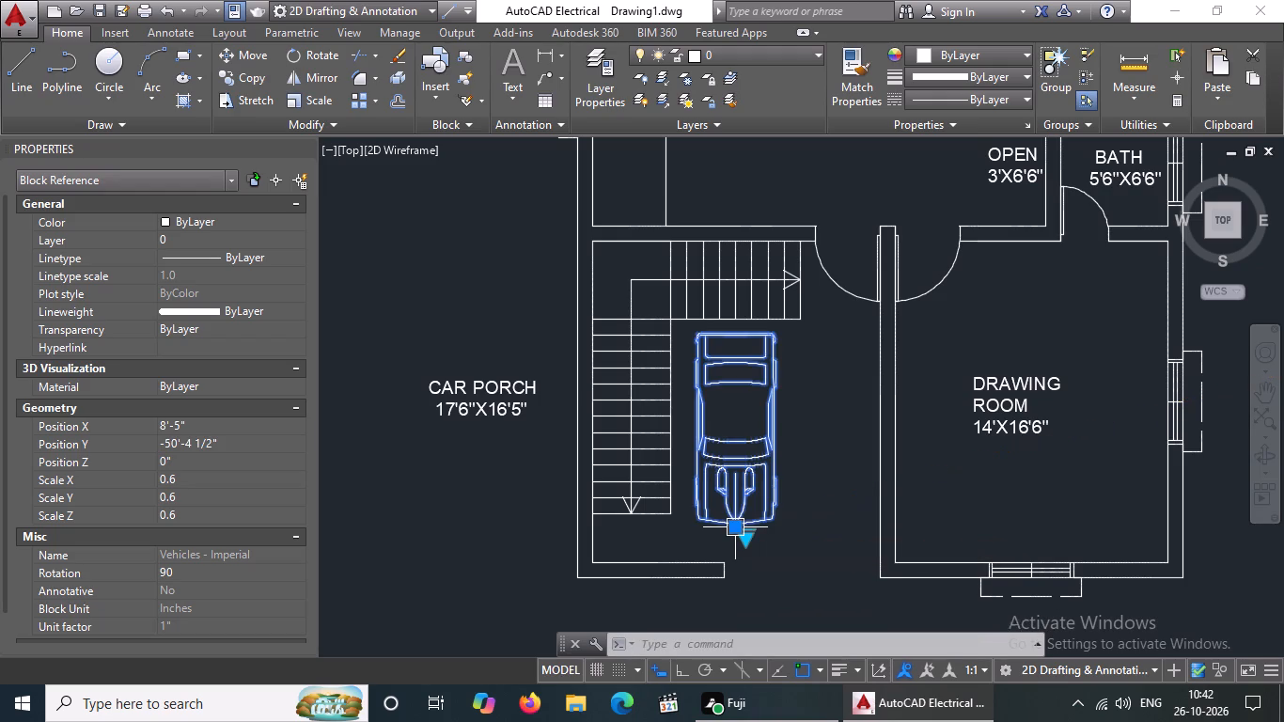
Move the CAR PORCH label back into the porch, just east of the car.
left_click(457, 402)
left_click_drag(427, 381, 442, 385)
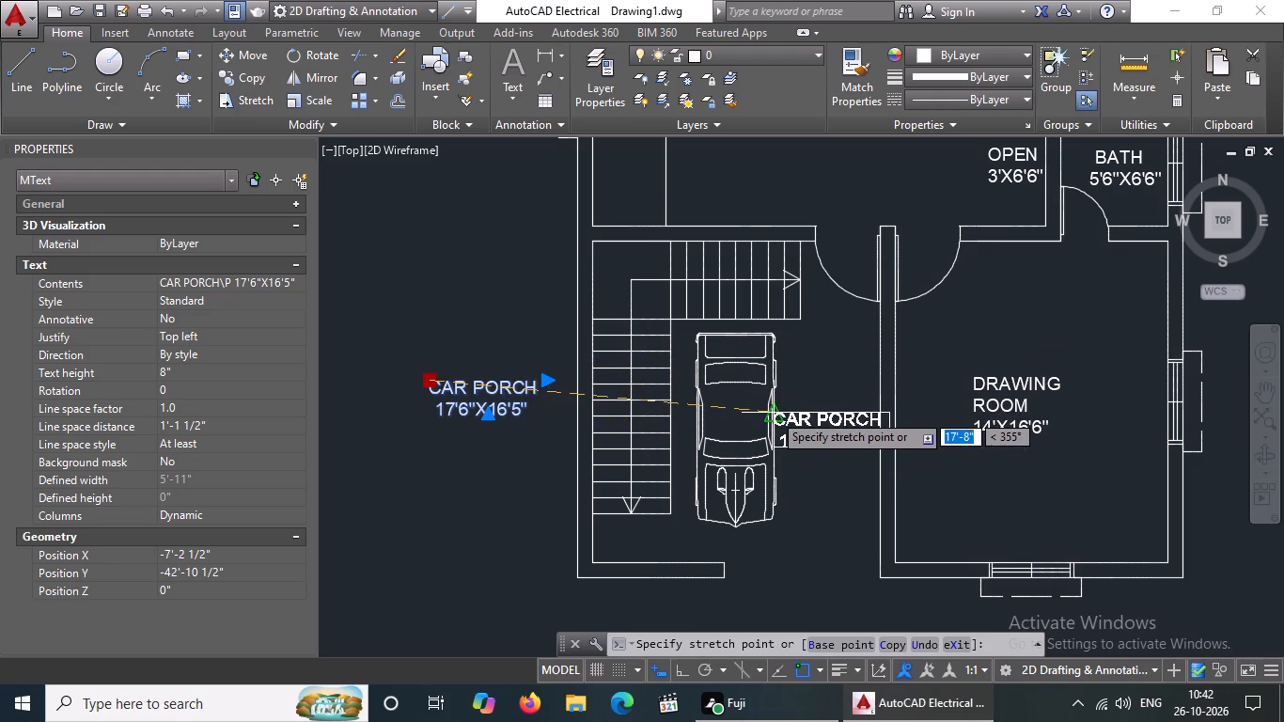
scroll(772, 413, "up", 2)
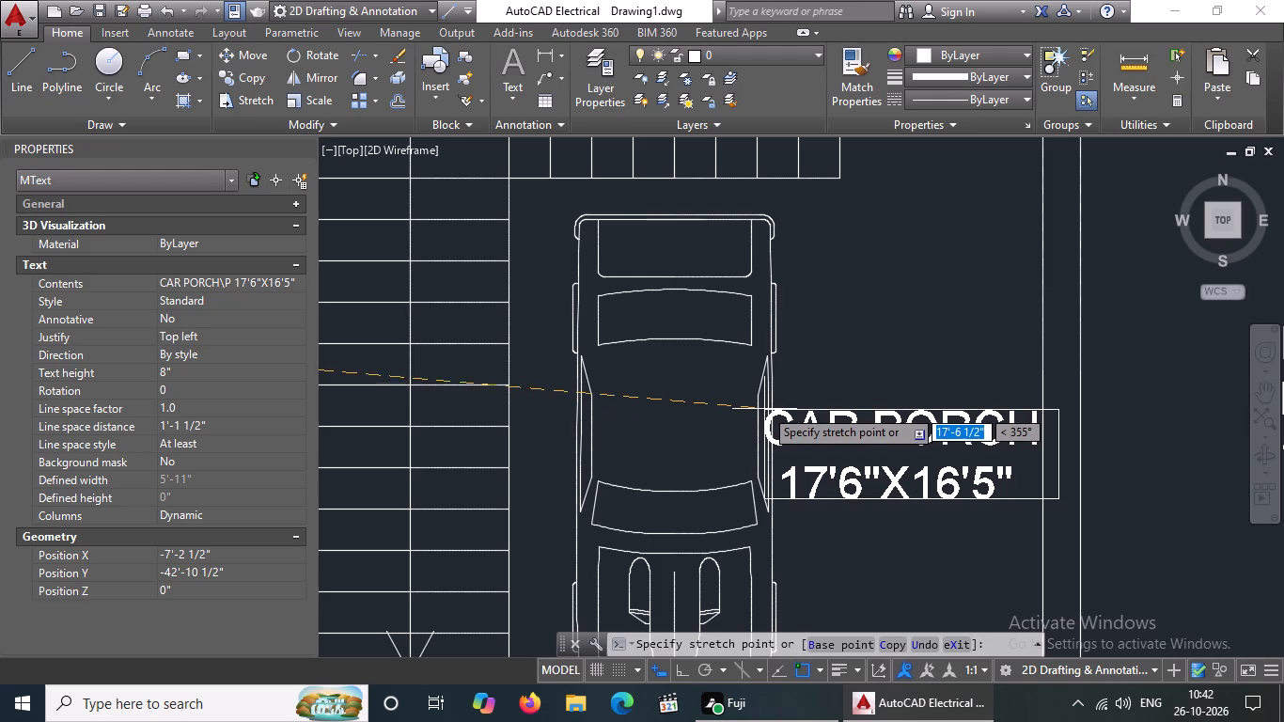
left_click(782, 385)
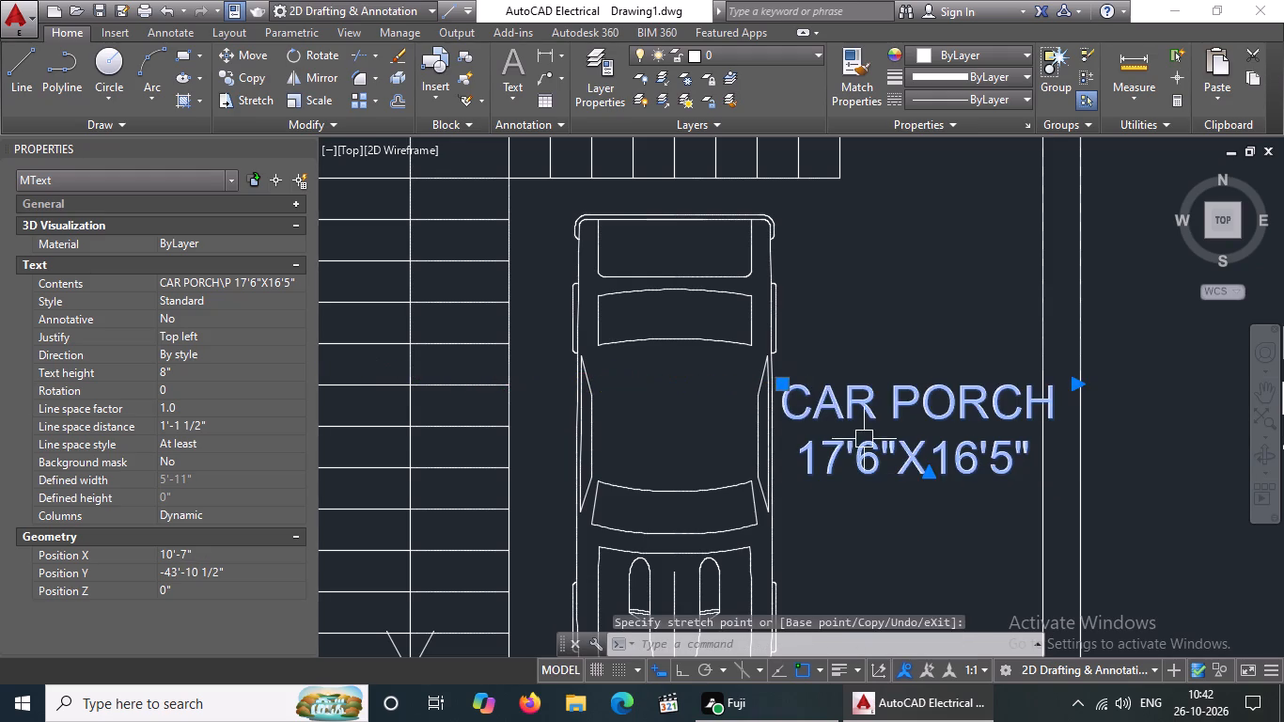
key("Escape")
Set the CAR PORCH label's text height to 6".
left_click(874, 457)
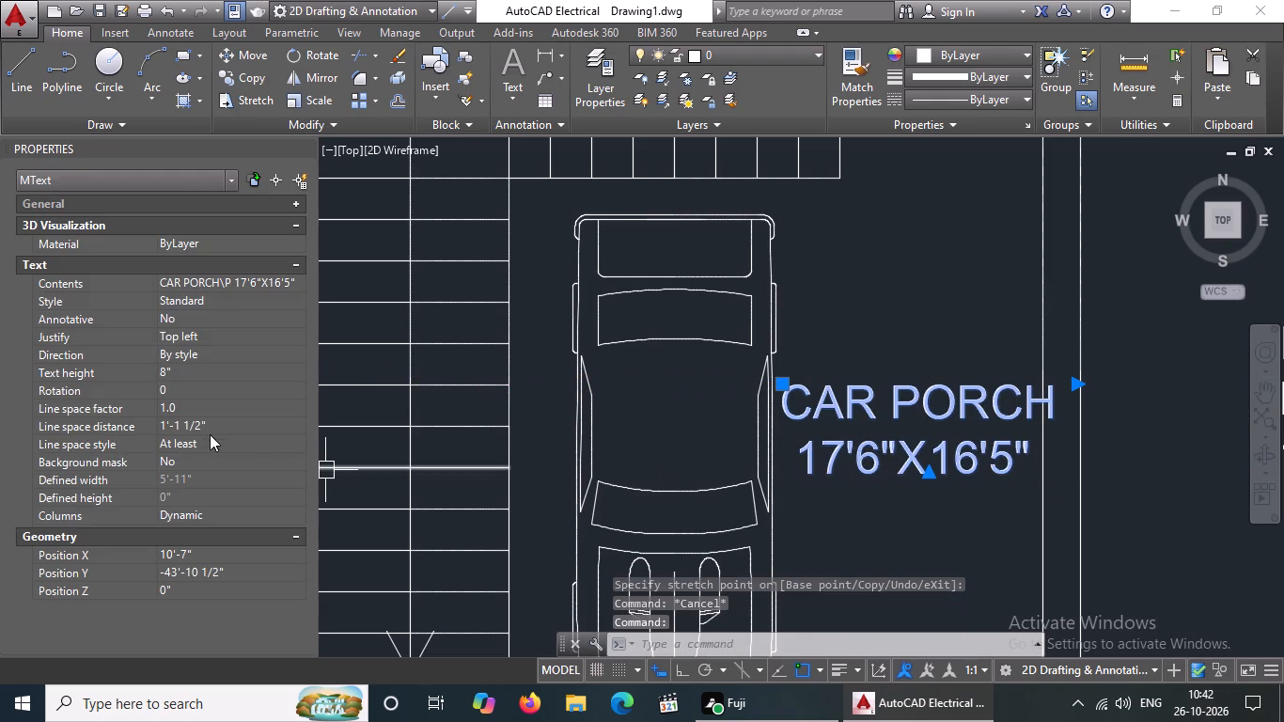
left_click(180, 366)
key("BackSpace")
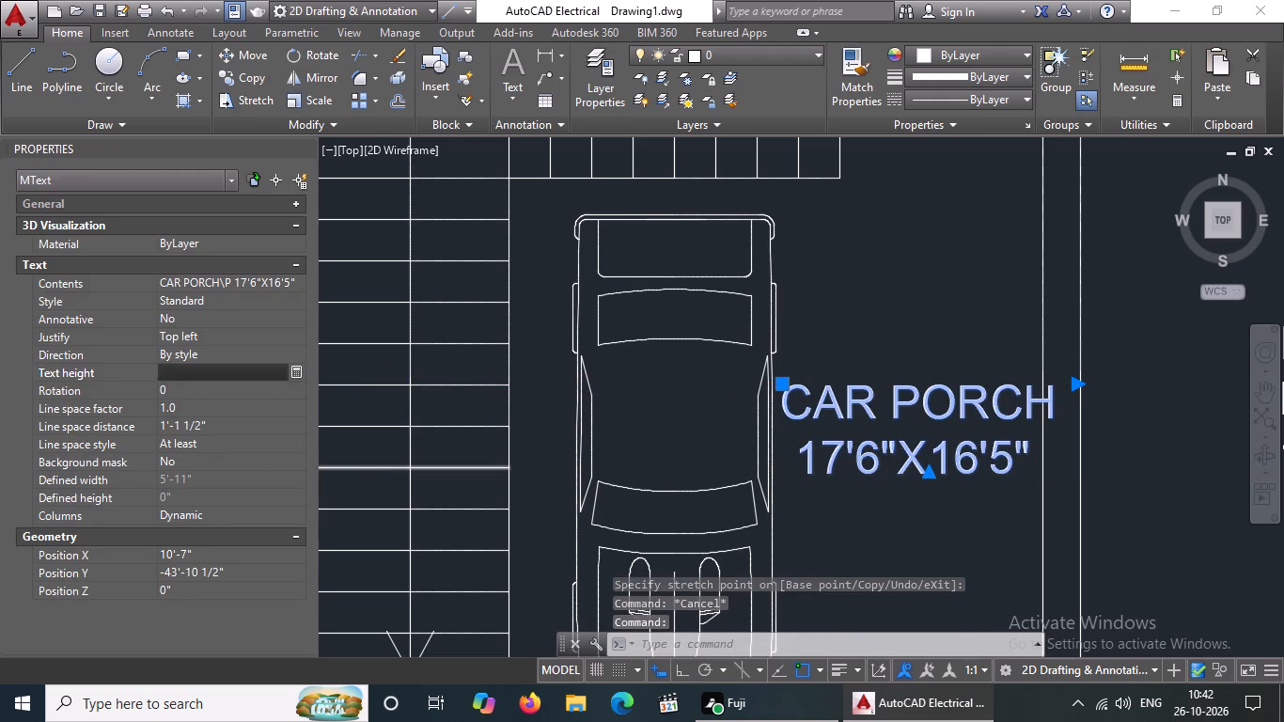
key("BackSpace")
type("6\"")
key("Return")
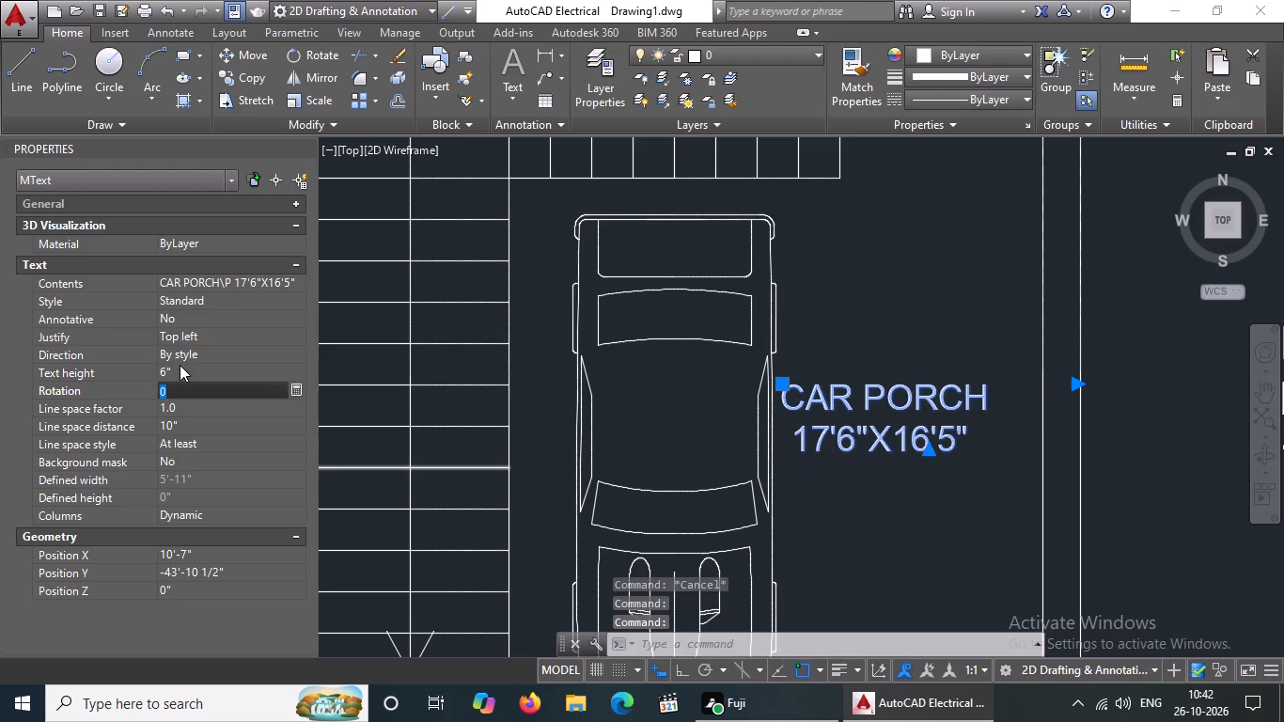
key("Escape")
Shift the CAR PORCH label slightly southeast, midway between the car and the drawing room wall.
left_click_drag(779, 385, 793, 390)
left_click(809, 397)
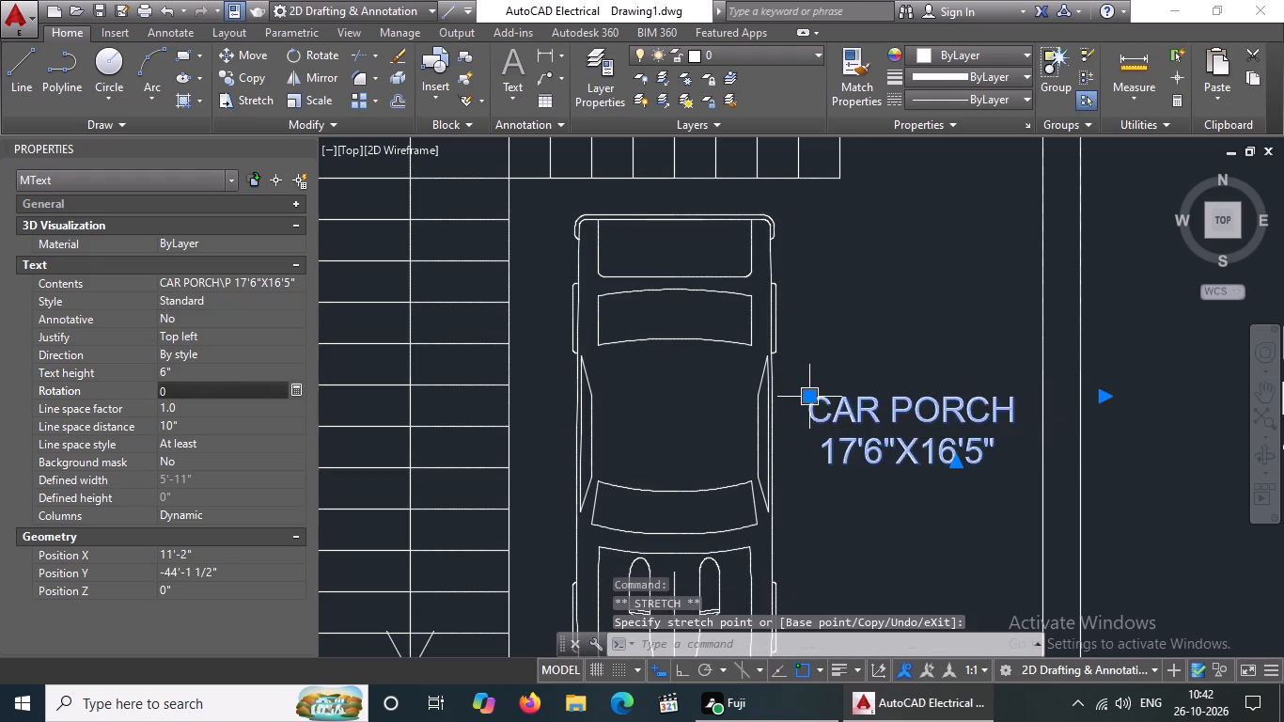
scroll(834, 400, "down", 3)
key("Escape")
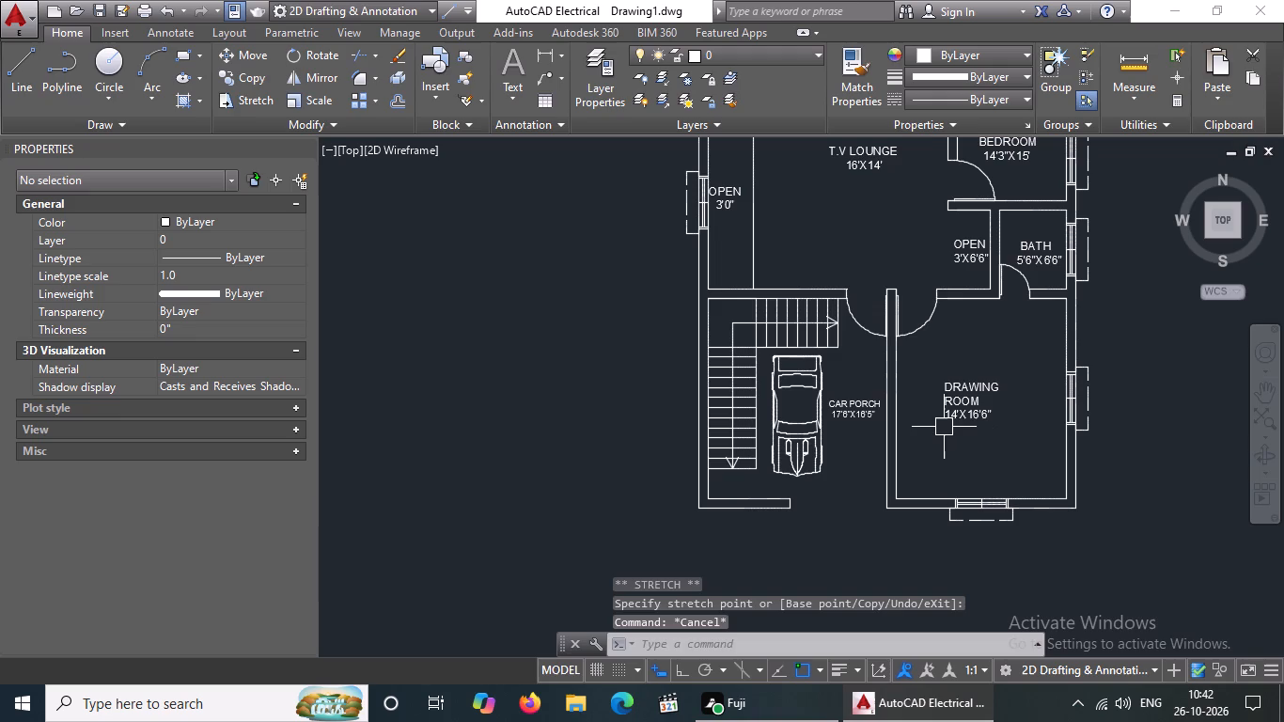
Copy the CAR PORCH label to the opening in the porch's south wall.
scroll(855, 427, "up", 1)
left_click(853, 411)
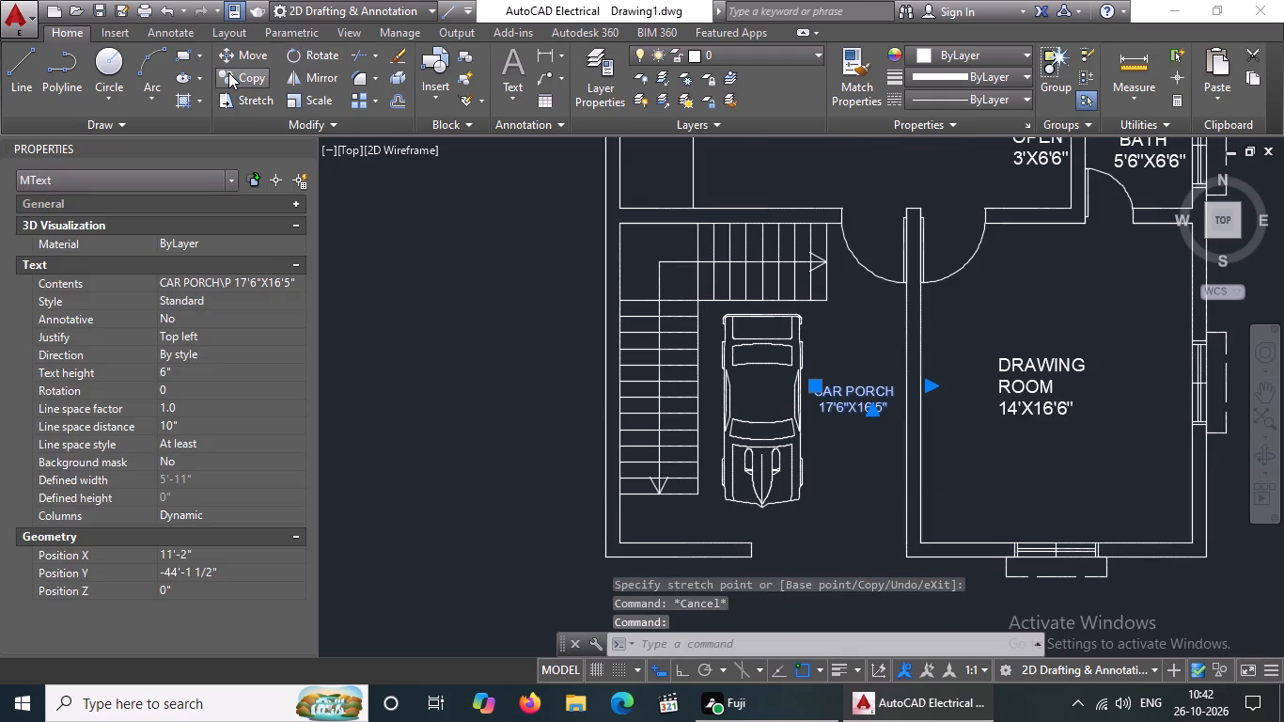
left_click_drag(229, 72, 241, 82)
left_click(863, 406)
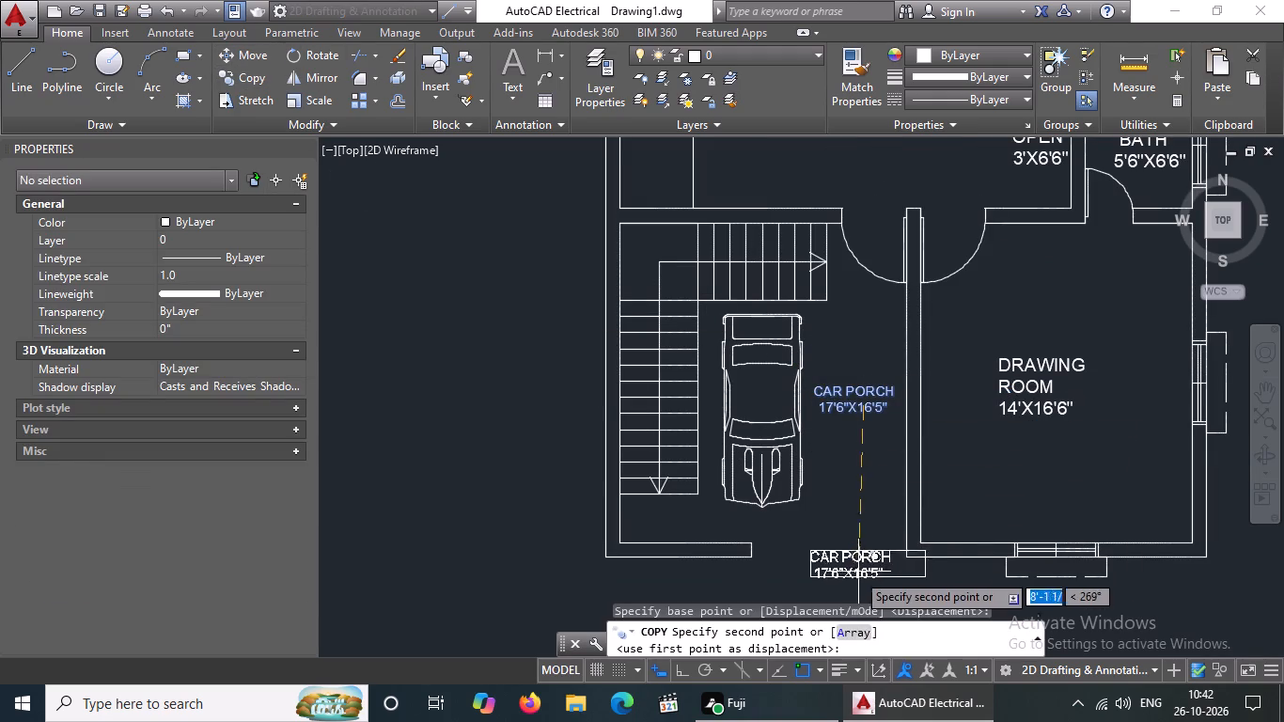
left_click(838, 568)
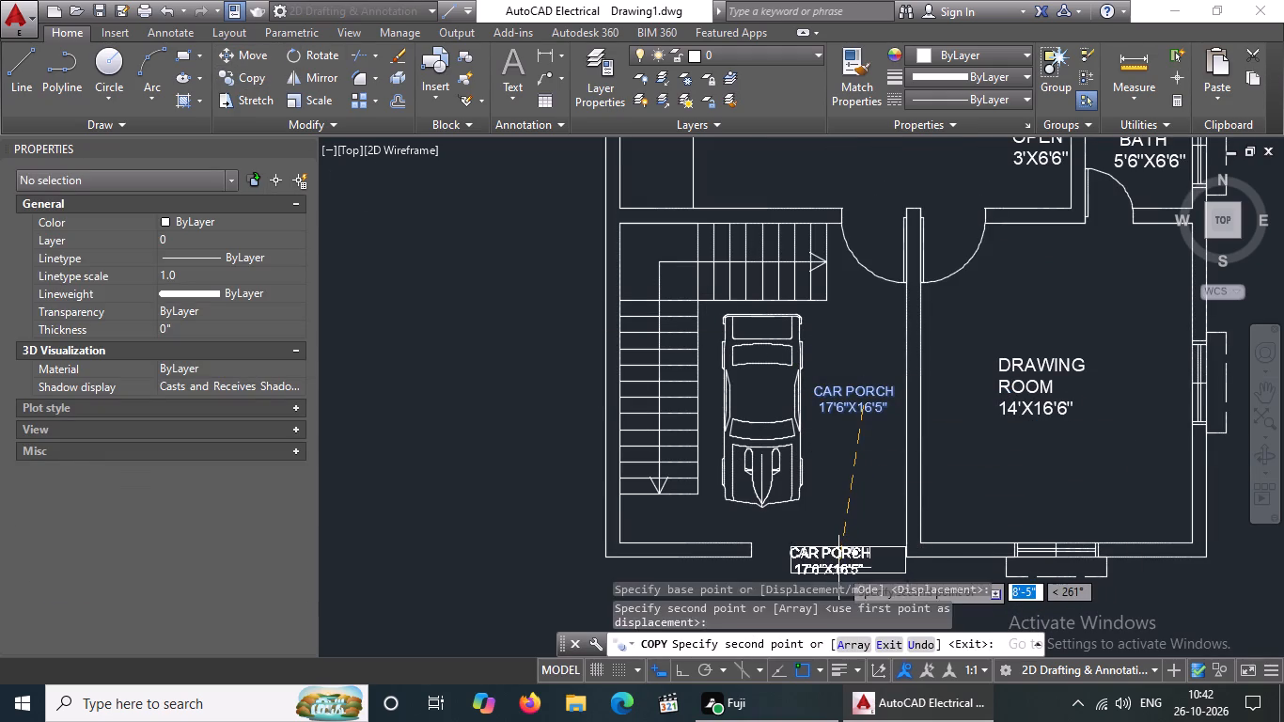
key("Escape")
Replace the text of the copied label in the porch's south opening with GATE.
scroll(848, 530, "down", 3)
scroll(851, 557, "up", 4)
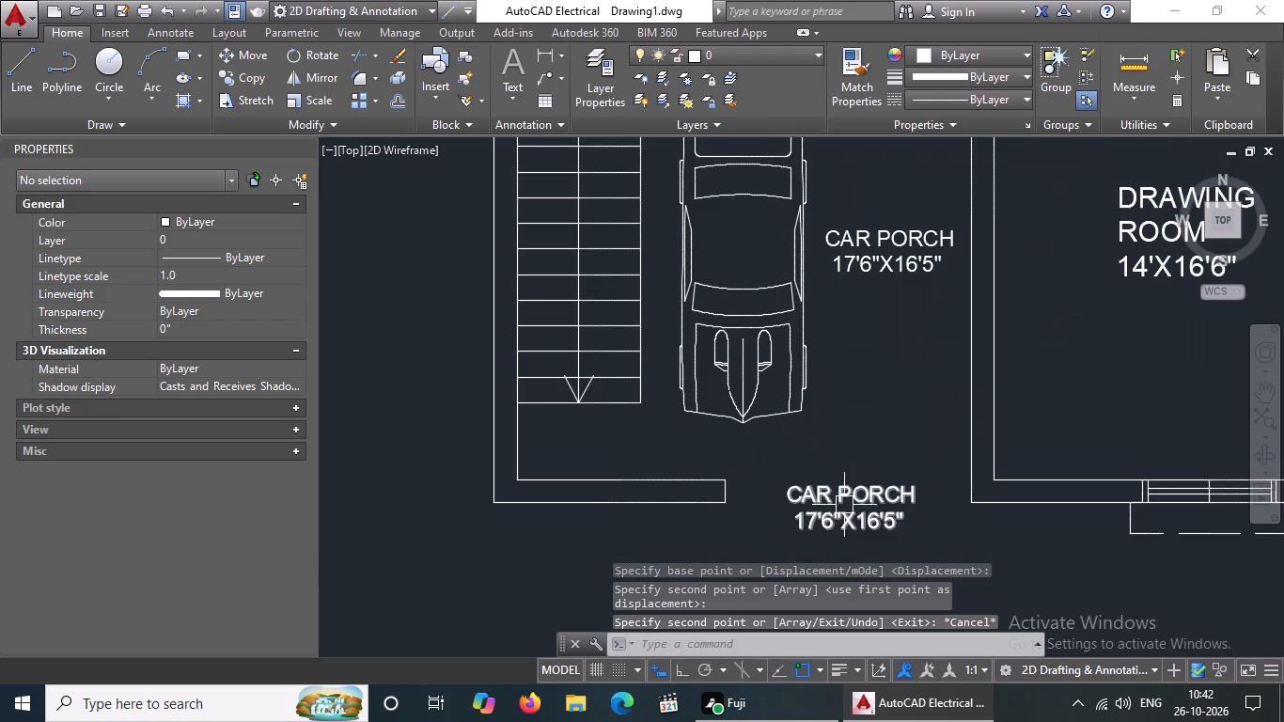
double_click(897, 517)
left_click(916, 513)
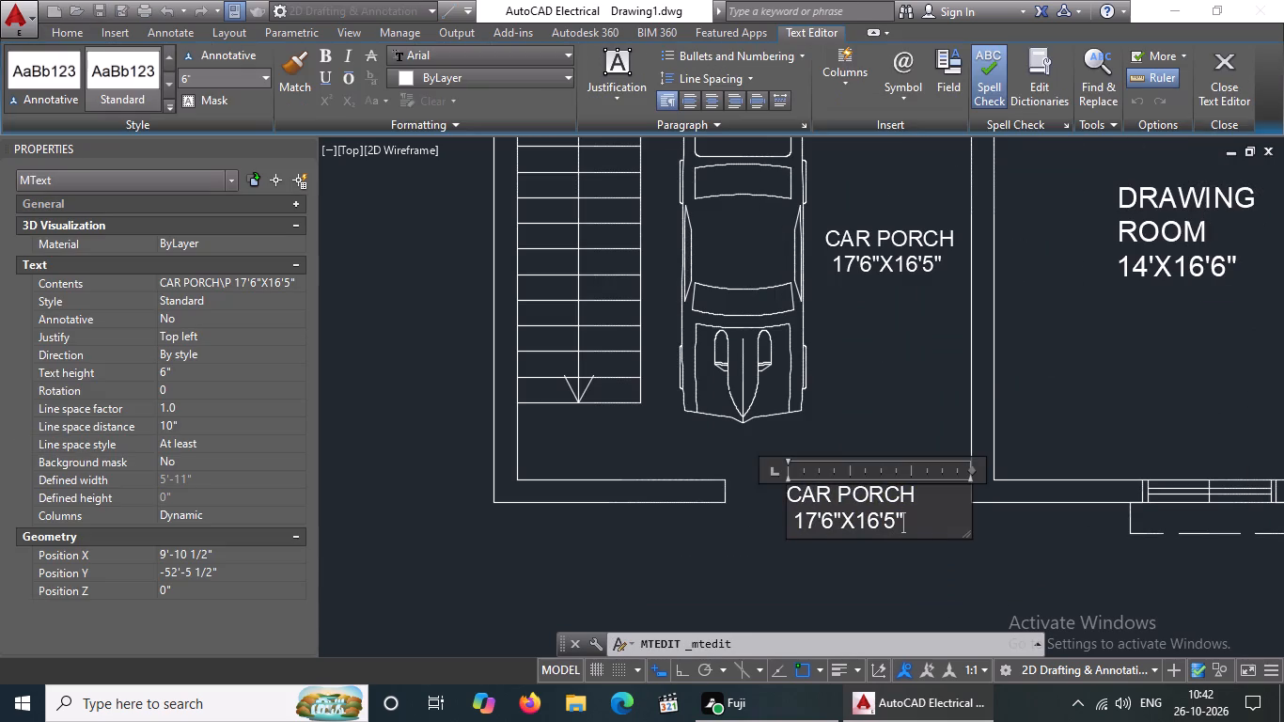
key("BackSpace")
key("BackSpace")
key("BackSpace")
key("BackSpace")
key("BackSpace")
key("BackSpace")
key("BackSpace")
key("BackSpace")
key("BackSpace")
key("BackSpace")
key("BackSpace")
key("BackSpace")
key("BackSpace")
key("BackSpace")
key("BackSpace")
key("BackSpace")
key("BackSpace")
key("BackSpace")
key("BackSpace")
key("BackSpace")
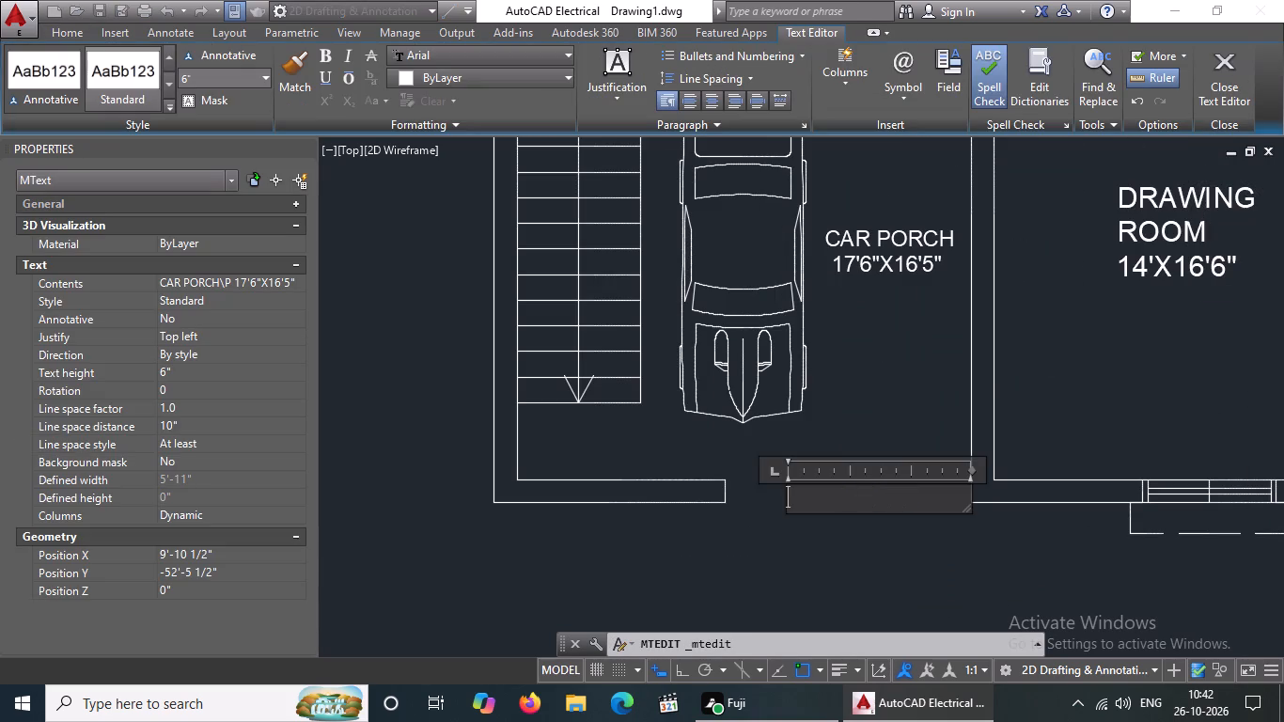
type("GATE")
left_click(834, 528)
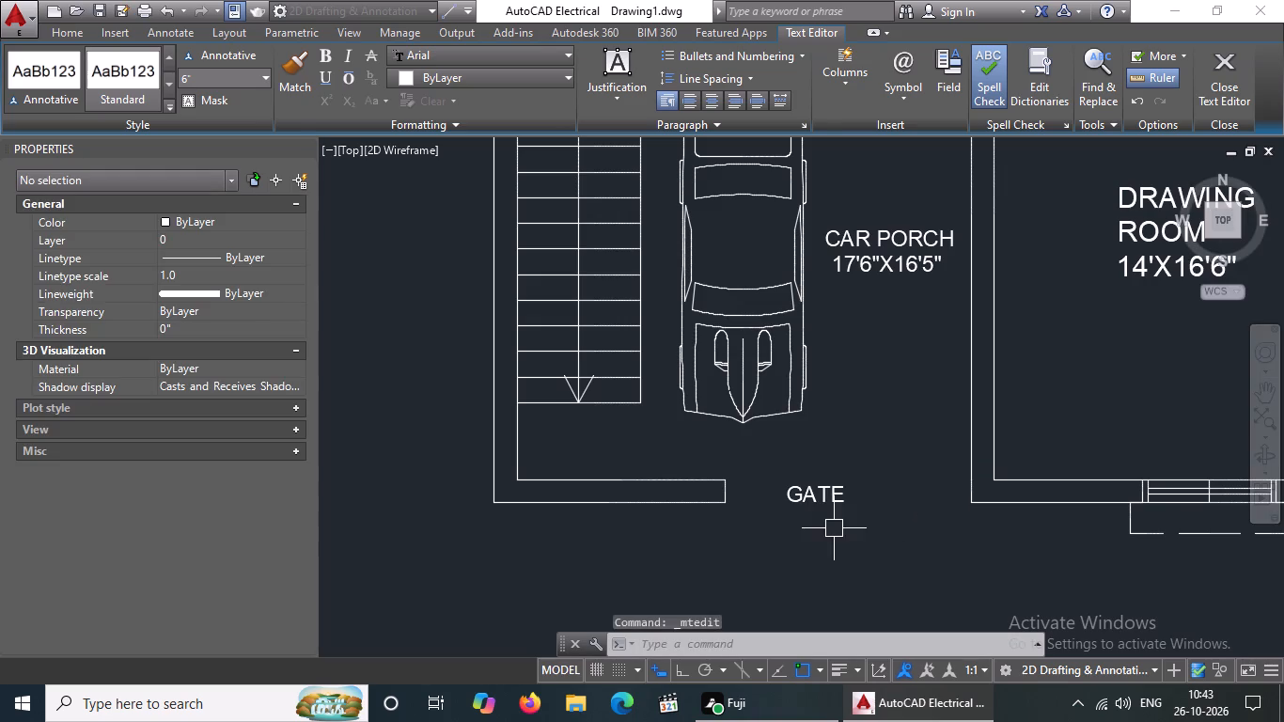
Shift the GATE label east to centre it in the porch's south opening.
left_click(804, 502)
left_click(787, 487)
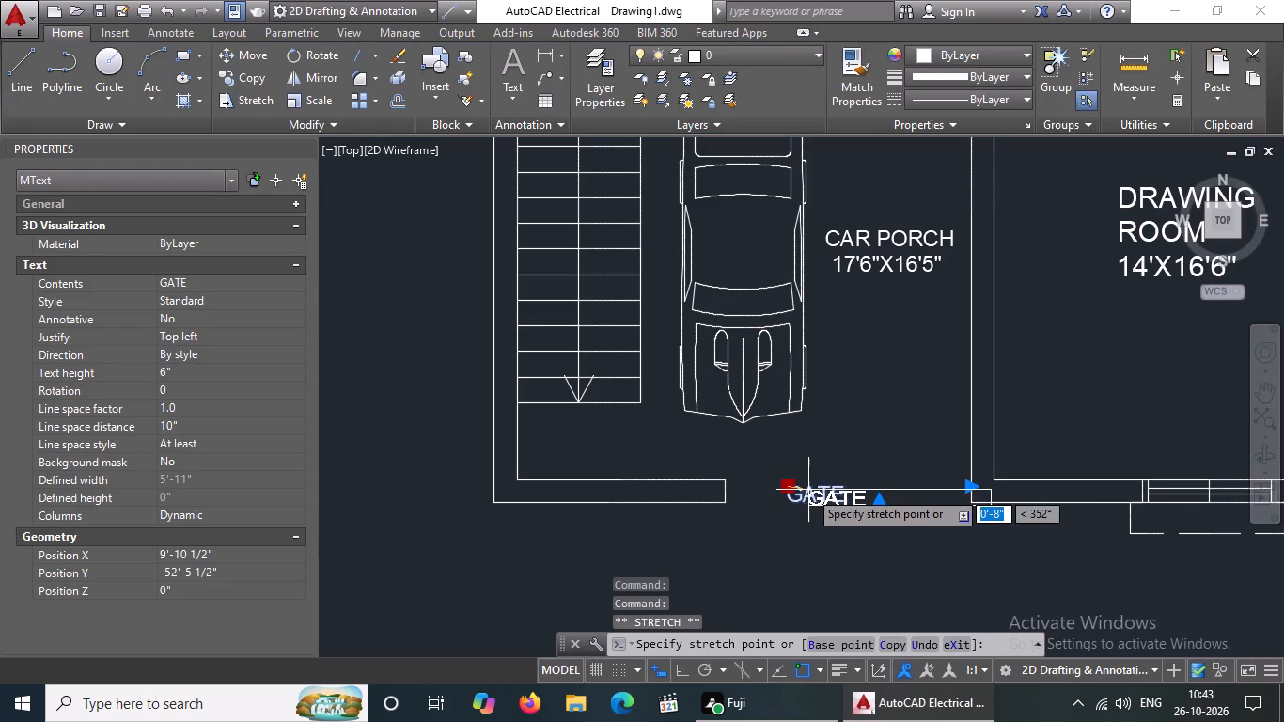
left_click(821, 487)
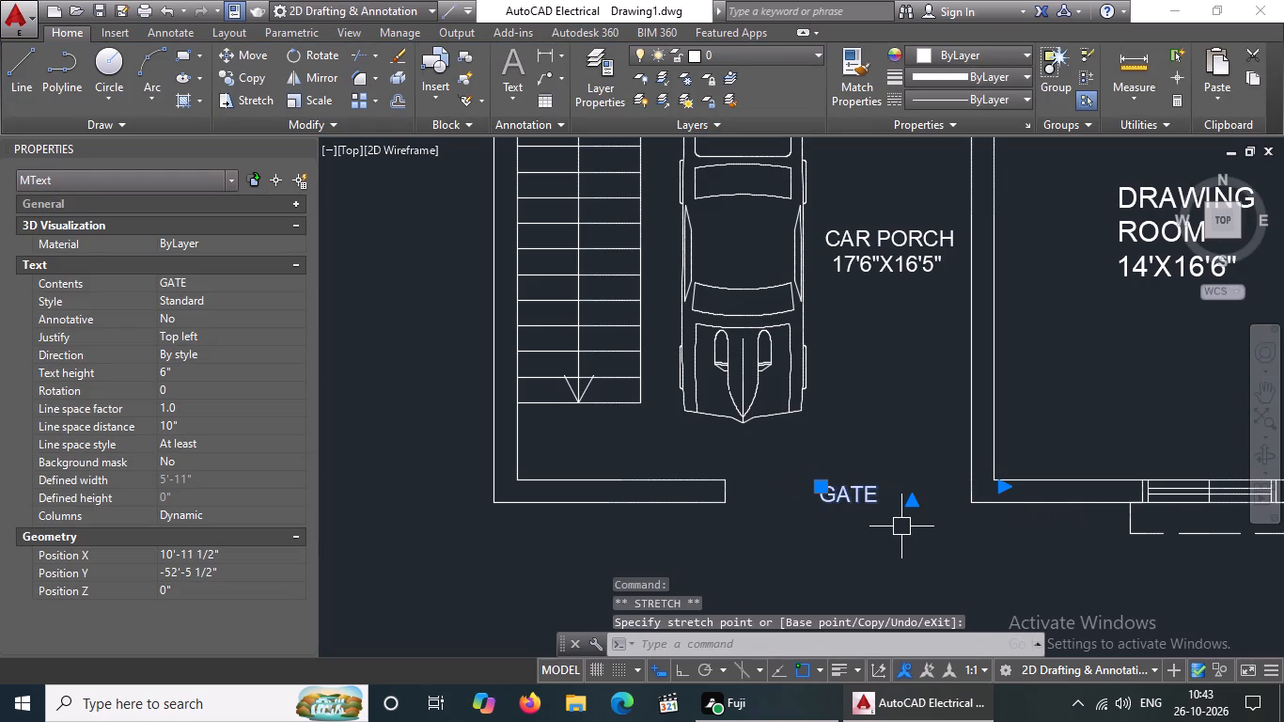
key("Escape")
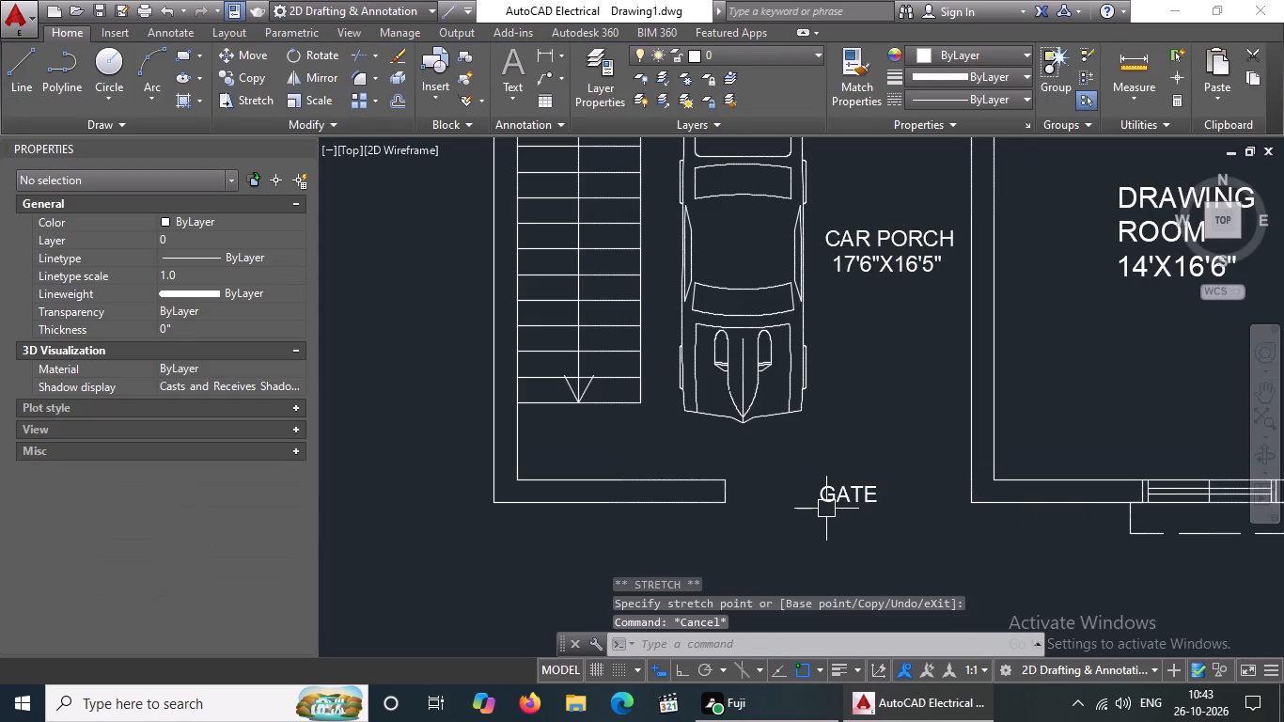
Copy the GATE label to the space just south of the drawing room's south window.
scroll(816, 503, "down", 2)
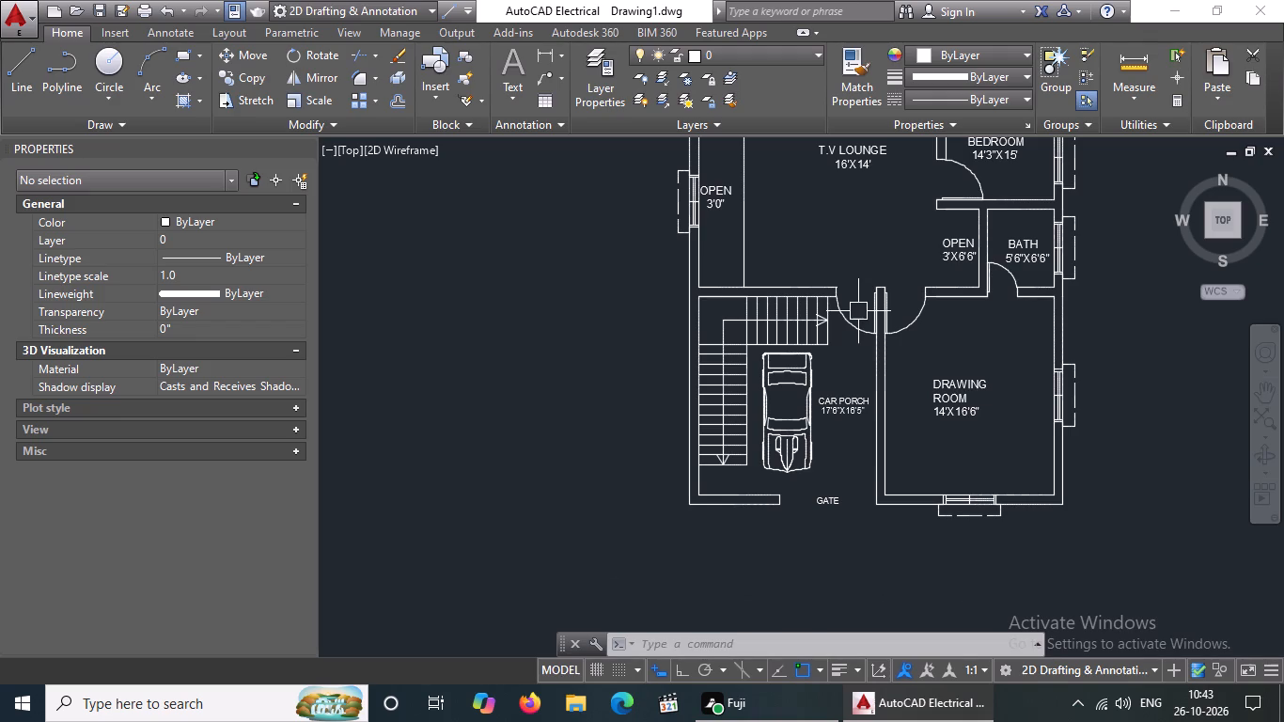
scroll(844, 513, "up", 2)
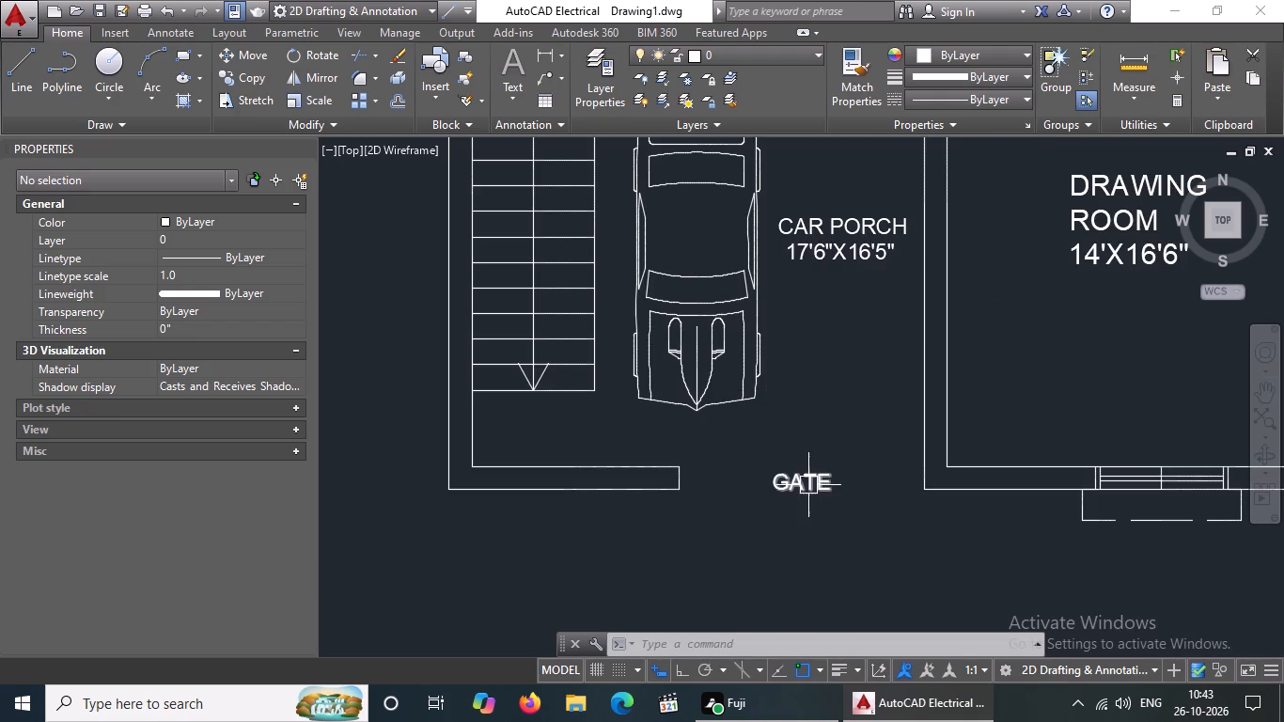
left_click(807, 483)
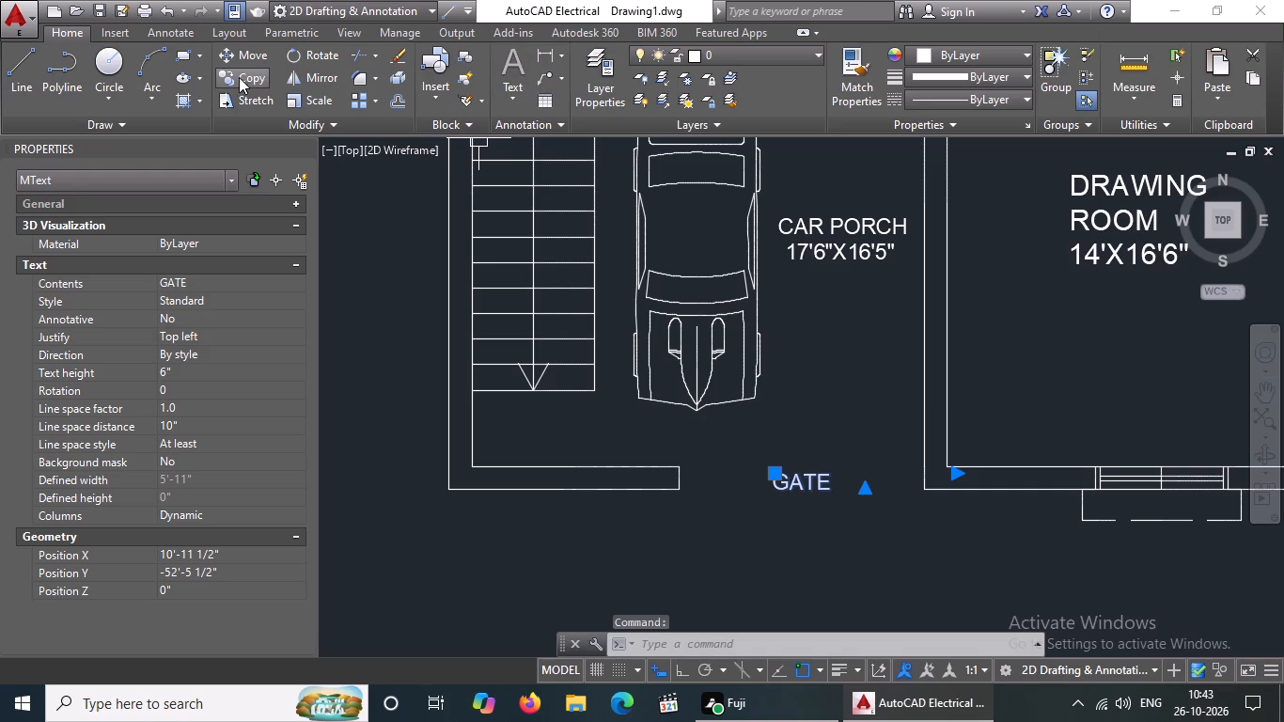
left_click(239, 77)
left_click(794, 485)
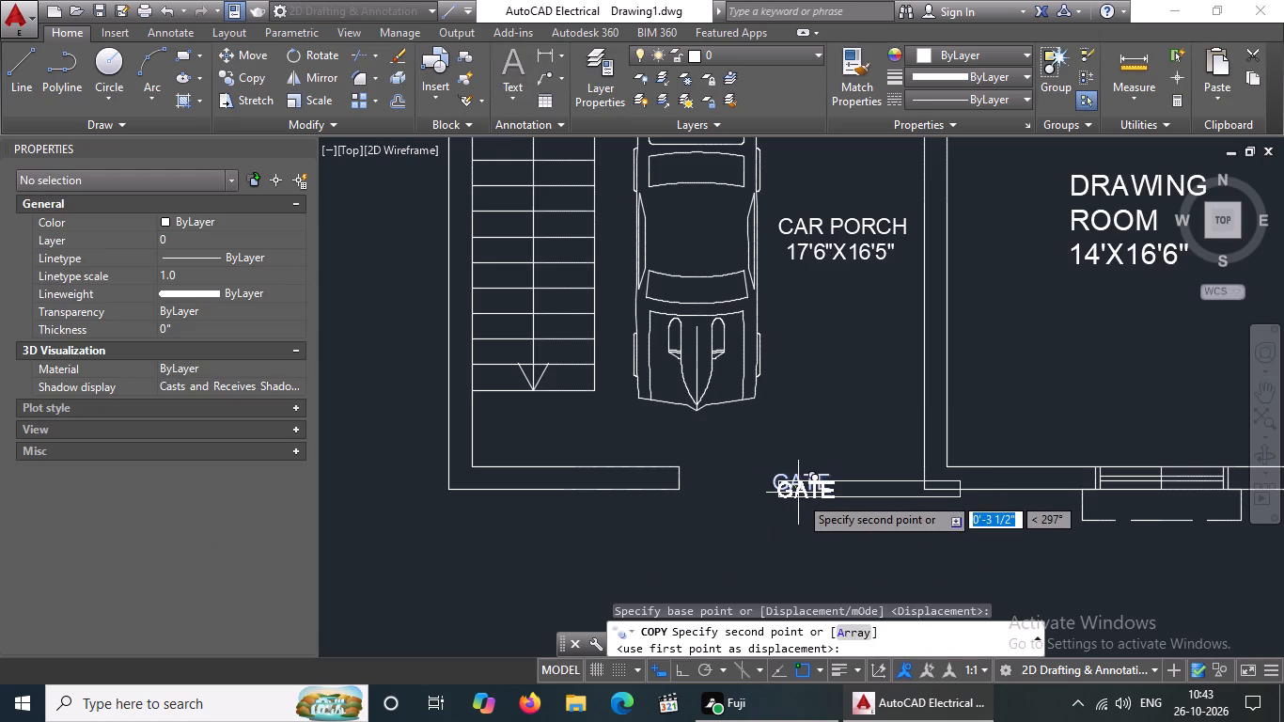
scroll(982, 522, "down", 2)
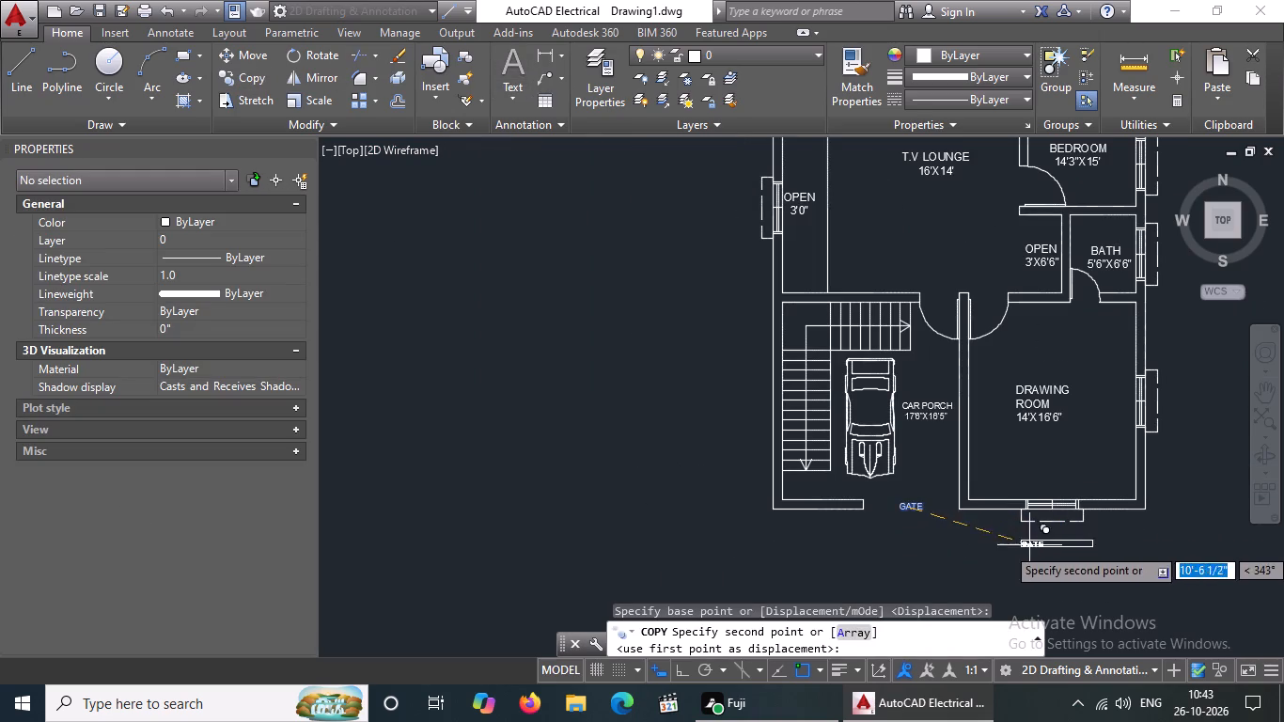
left_click(1049, 541)
key("Escape")
Replace the text of the copied label below the drawing room's south window with W.
scroll(1064, 541, "up", 2)
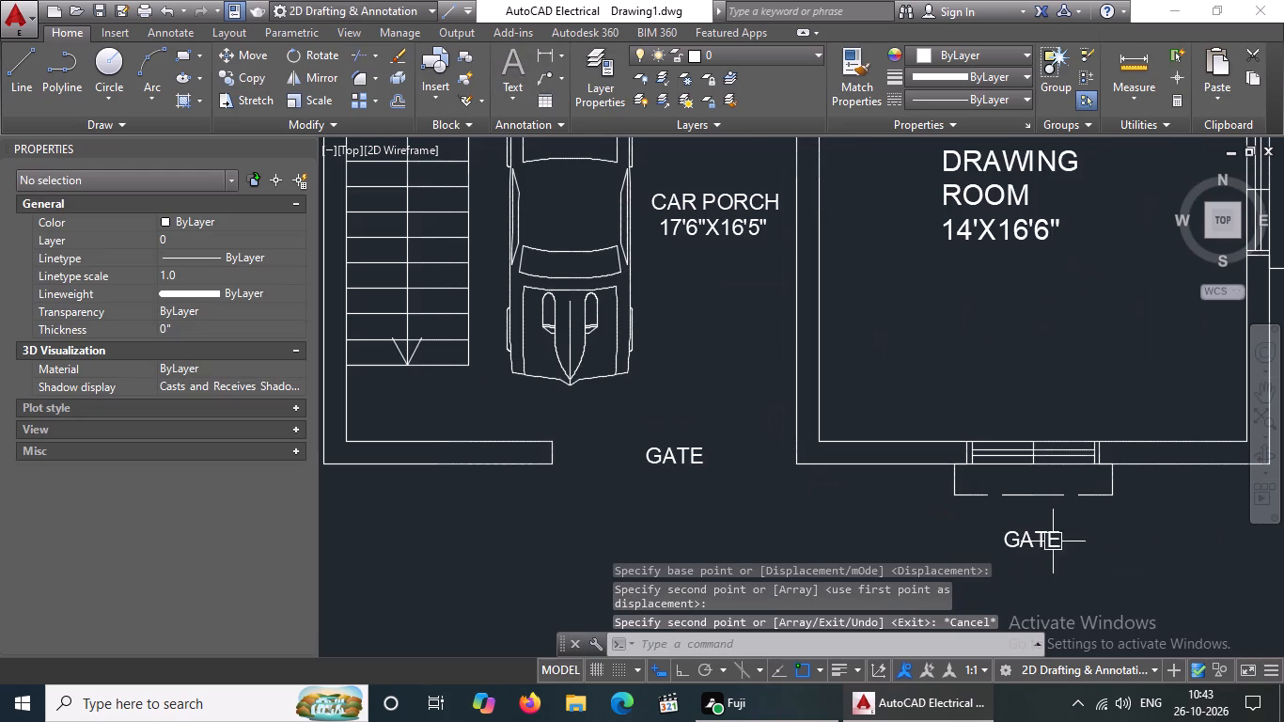
double_click(1053, 541)
left_click(1059, 539)
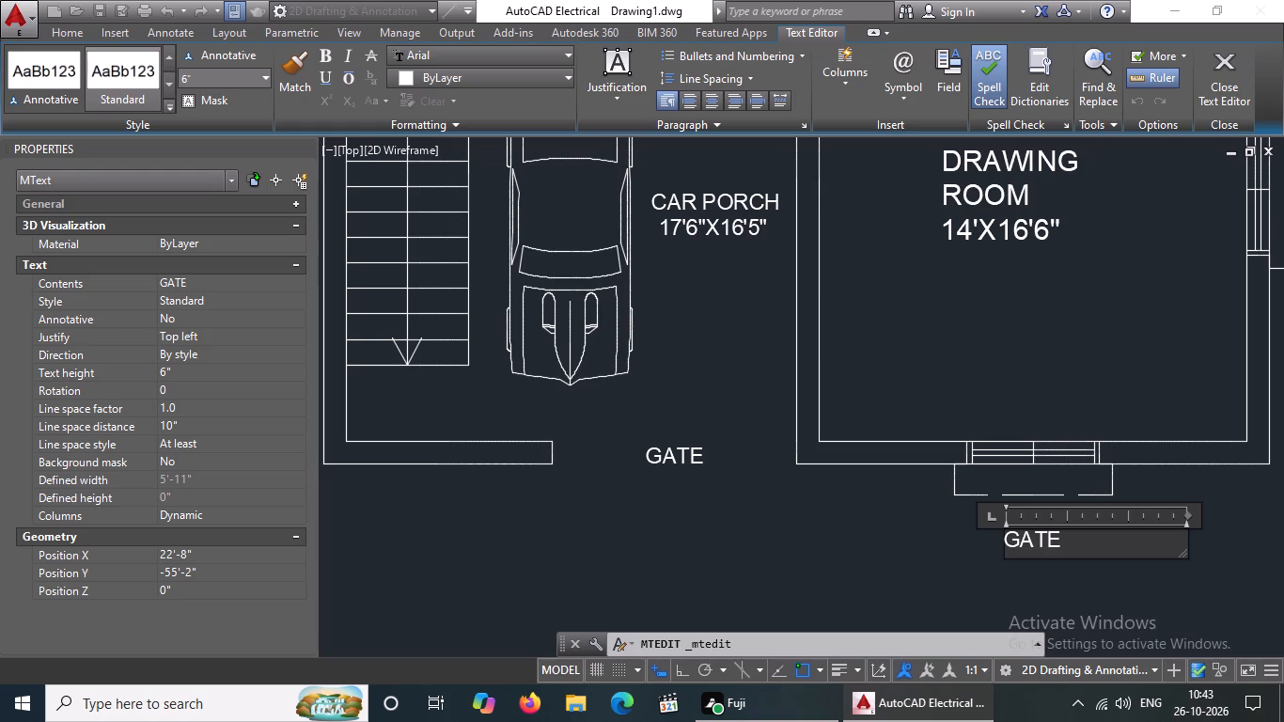
key("BackSpace")
key("BackSpace")
key("BackSpace")
key("BackSpace")
key("BackSpace")
key("BackSpace")
key("BackSpace")
key("BackSpace")
key("BackSpace")
key("BackSpace")
key("BackSpace")
key("BackSpace")
key("BackSpace")
key("BackSpace")
key("w")
key("Return")
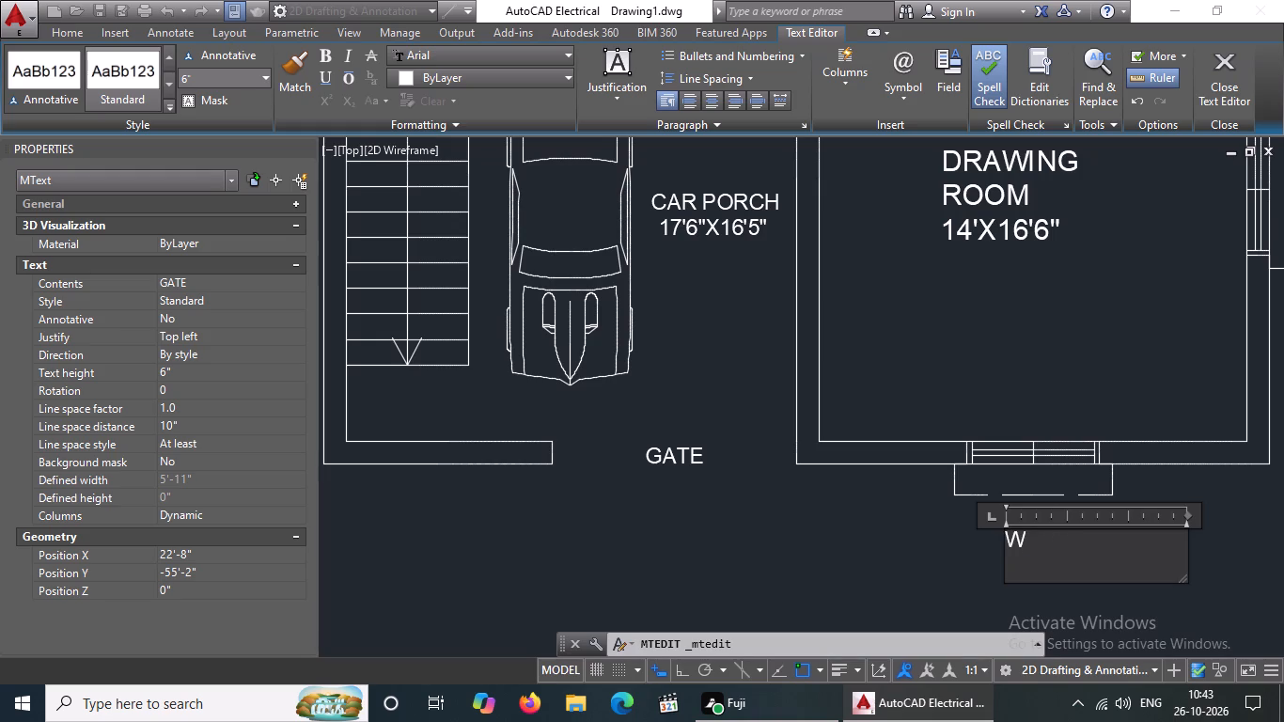
left_click(918, 570)
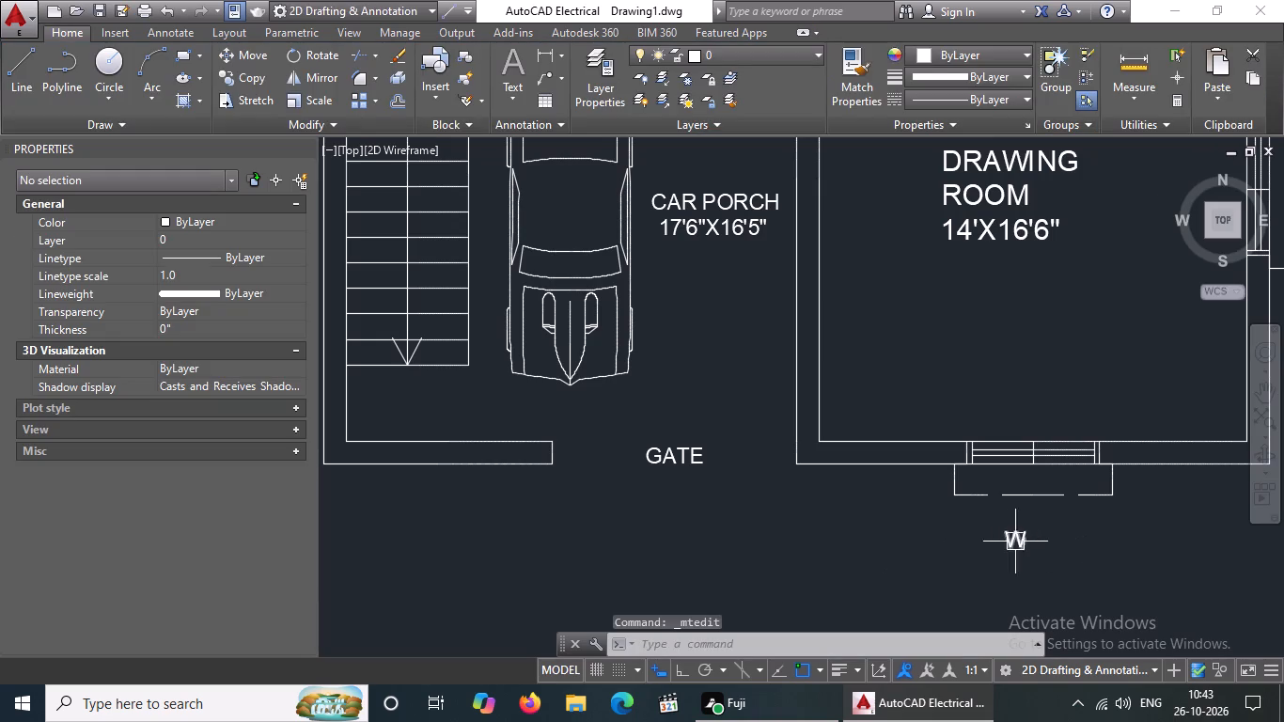
Move the W label inside the dashed projection of the drawing room's south window.
left_click(1004, 541)
left_click(1002, 528)
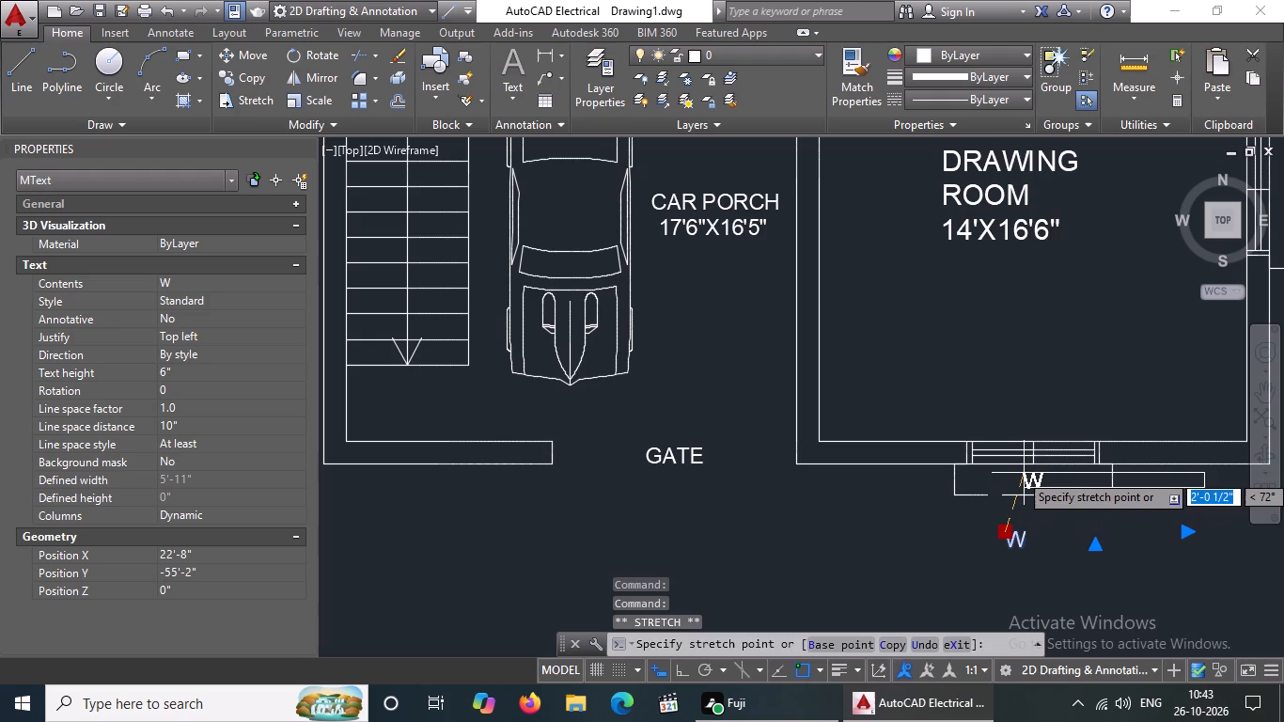
left_click(1025, 473)
key("Escape")
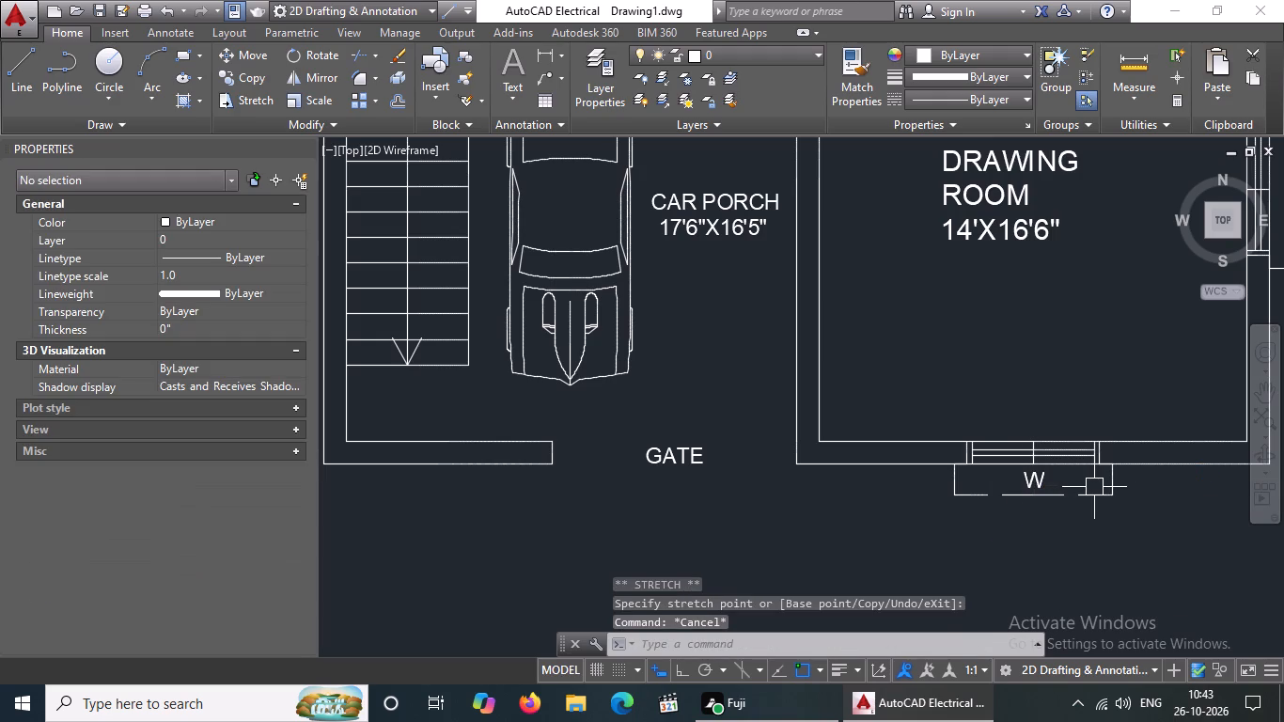
key("Escape")
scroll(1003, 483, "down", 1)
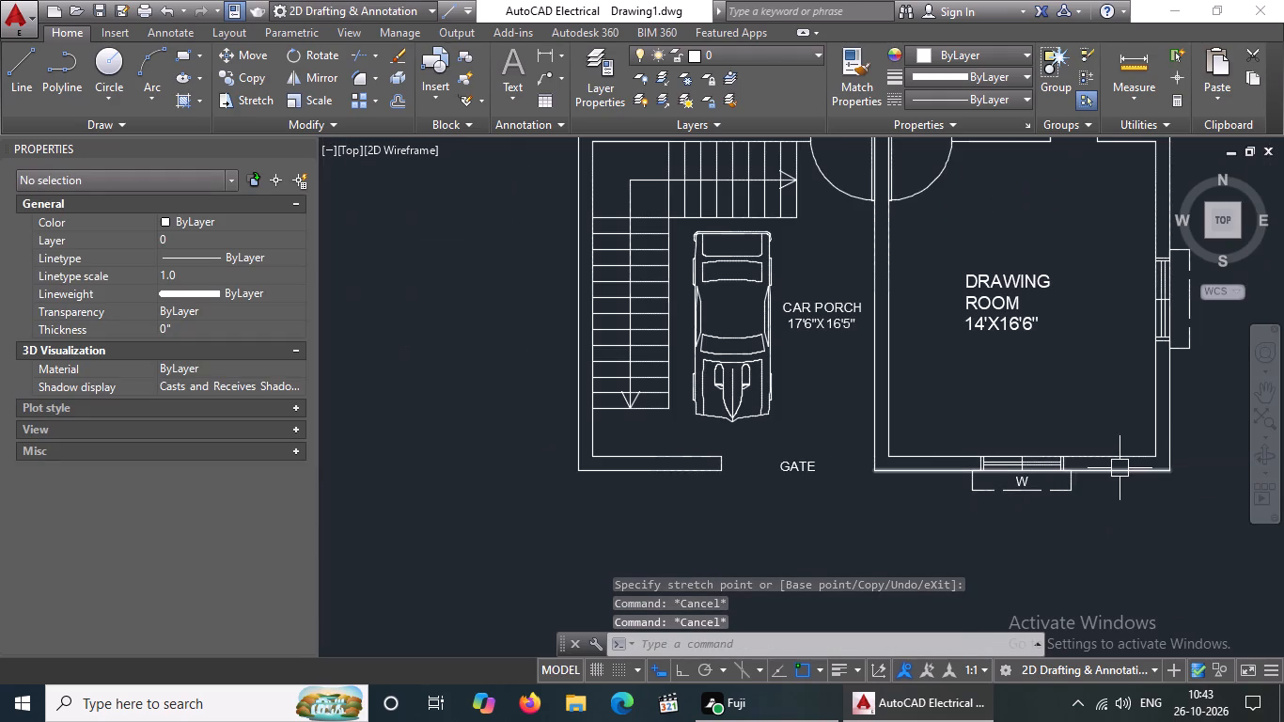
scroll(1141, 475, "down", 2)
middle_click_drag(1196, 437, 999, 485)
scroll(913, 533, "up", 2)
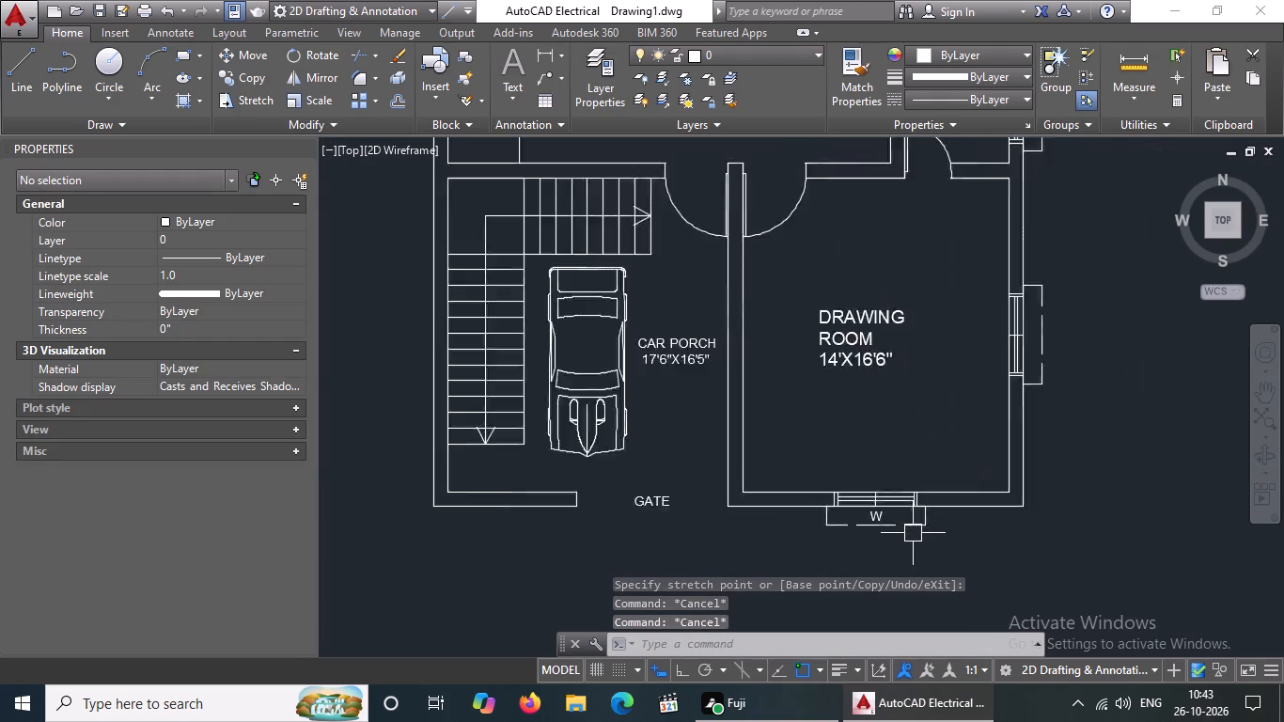
Copy the W label from the drawing room's south window into the dashed projection of its east window.
scroll(913, 533, "up", 1)
scroll(828, 536, "up", 1)
left_click(874, 486)
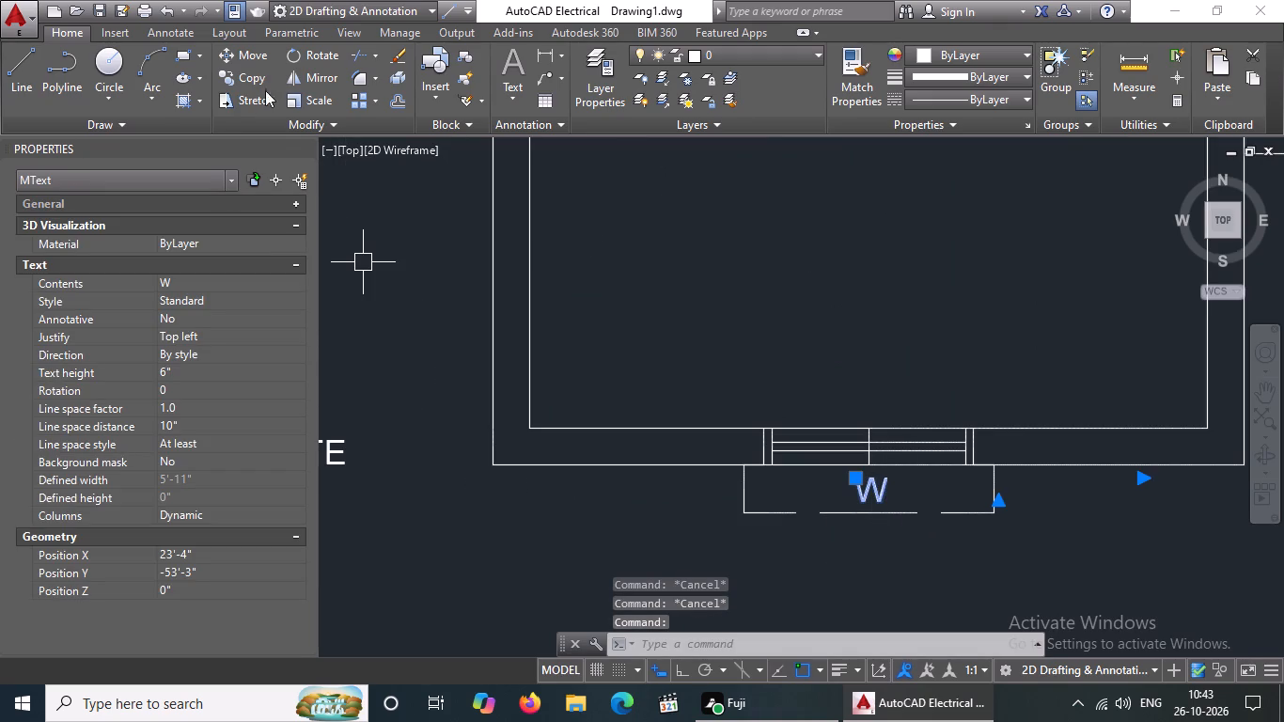
left_click_drag(252, 72, 258, 87)
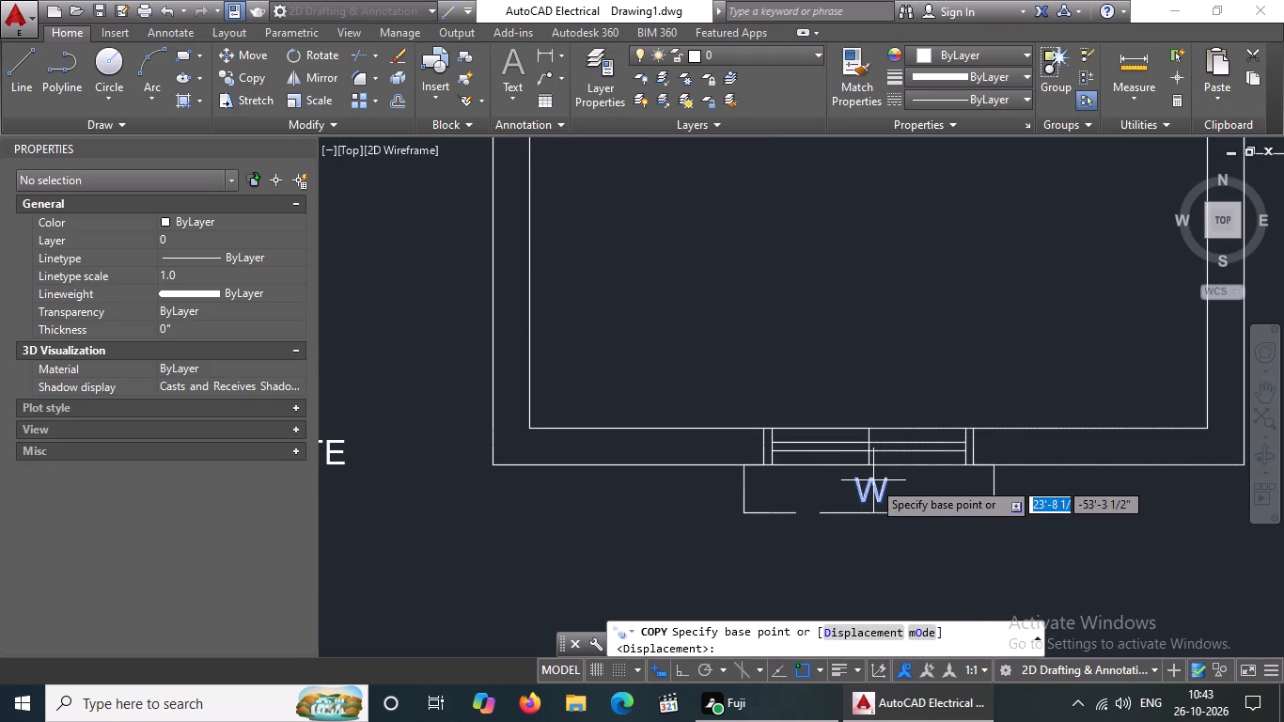
left_click(869, 481)
scroll(862, 494, "down", 2)
scroll(1039, 290, "up", 3)
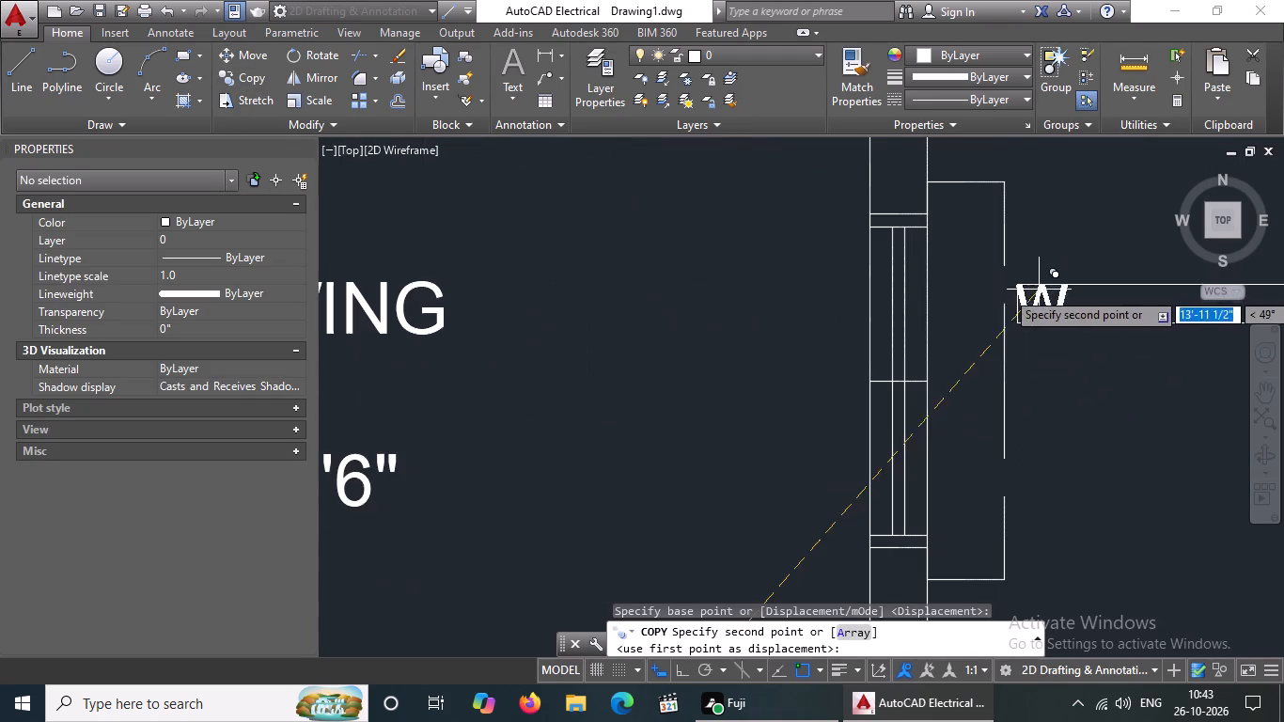
left_click(963, 359)
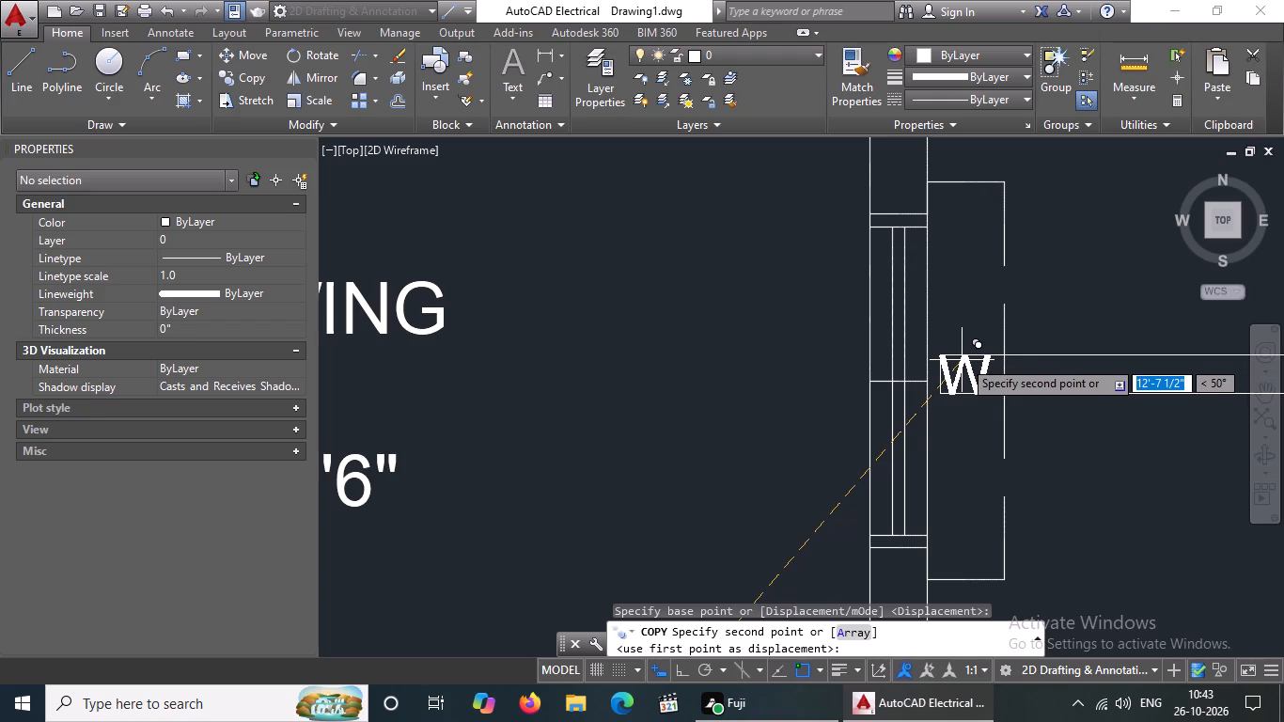
Place another W copy inside the dashed projection of the 5'6"X6'6" bath's east window.
scroll(963, 359, "down", 3)
middle_click_drag(978, 277, 976, 465)
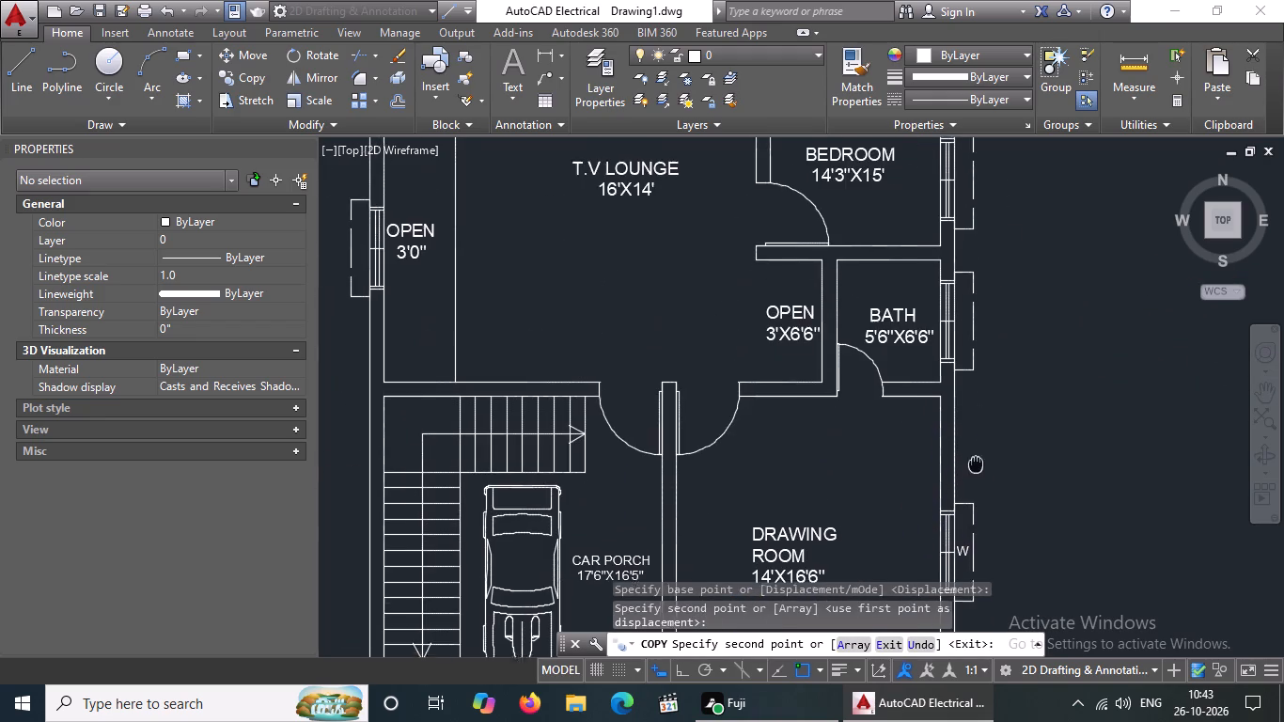
middle_click_drag(976, 465, 975, 467)
scroll(957, 334, "up", 4)
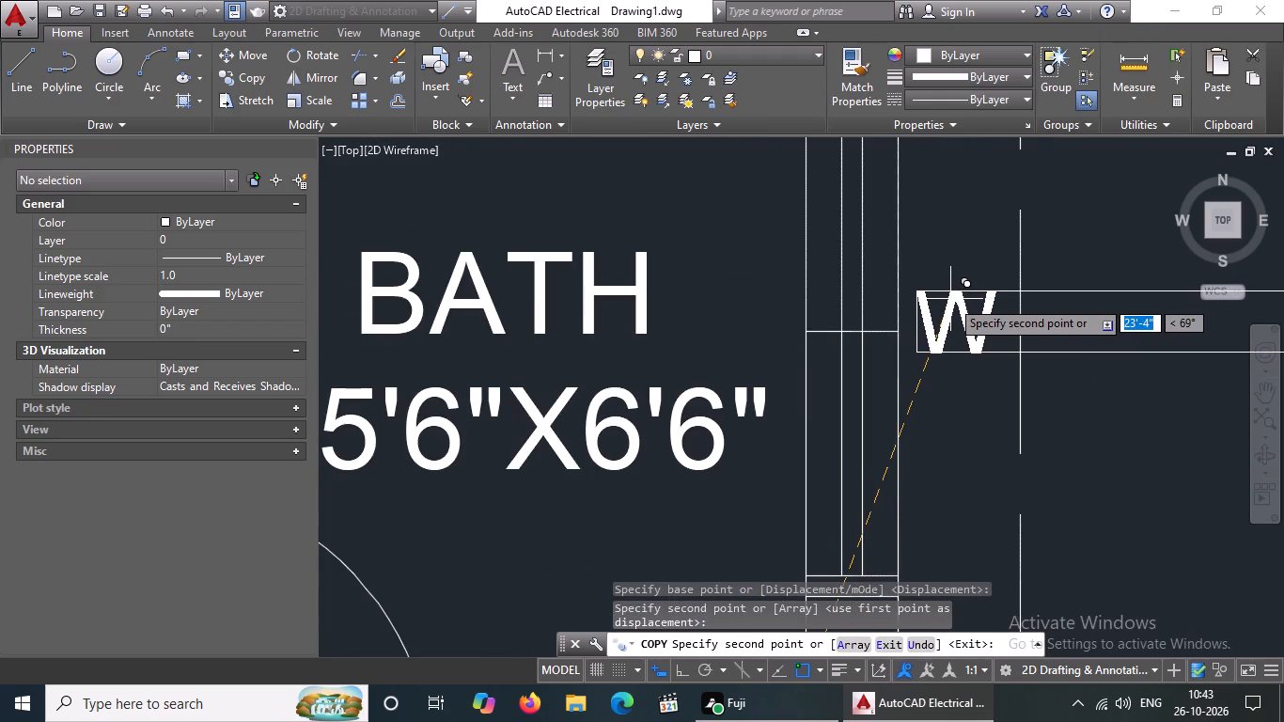
left_click(952, 301)
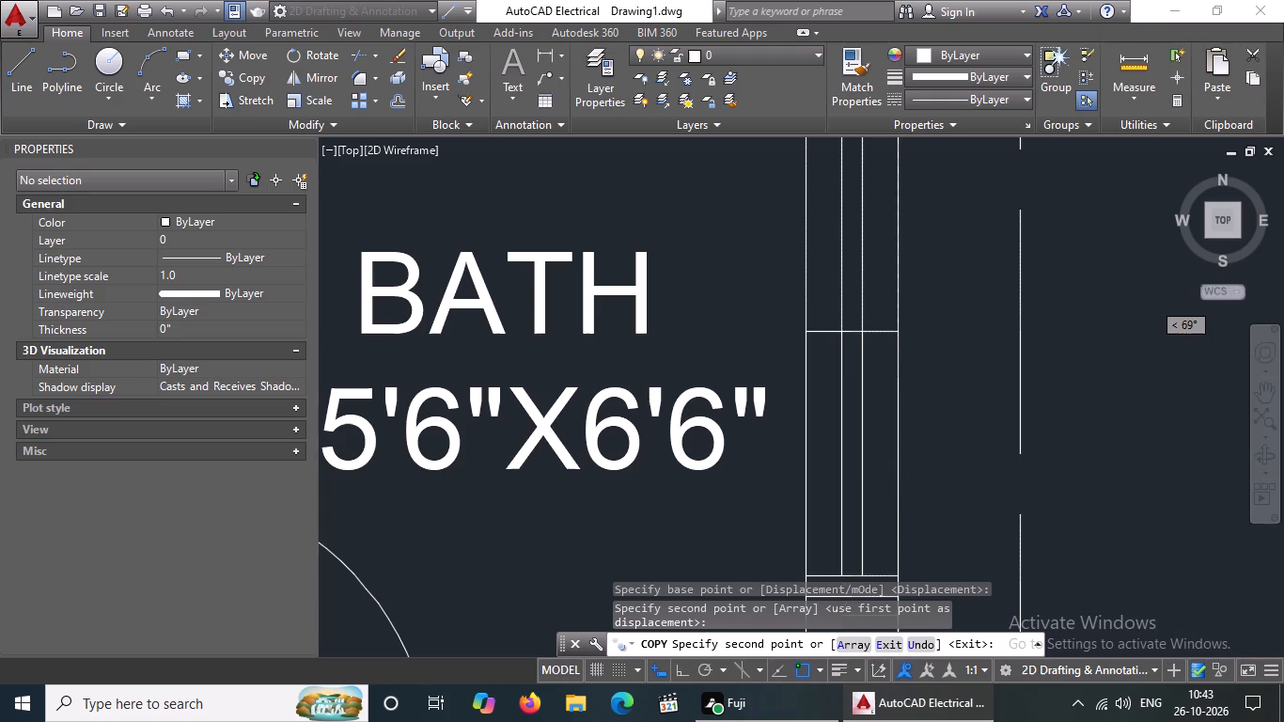
Place another W copy inside the east window projection of the small bedroom beside the T.V lounge.
scroll(954, 326, "down", 5)
scroll(965, 232, "up", 4)
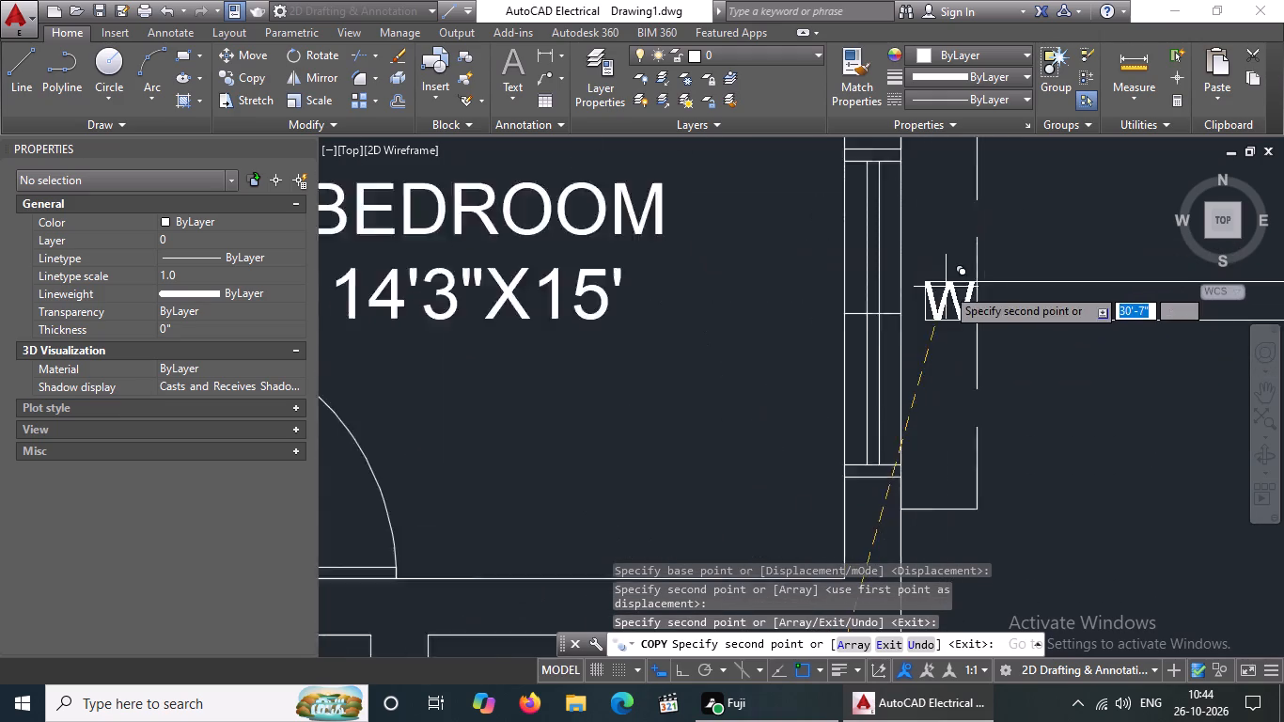
scroll(946, 287, "up", 2)
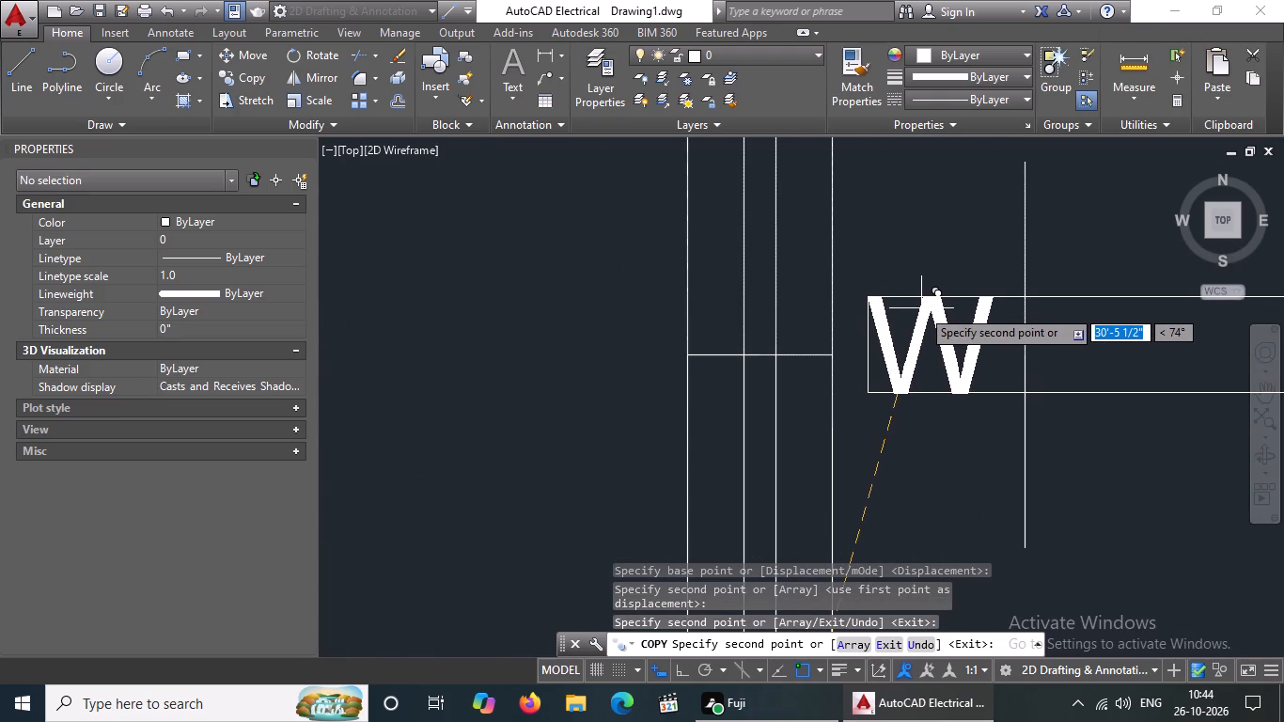
left_click(921, 308)
Place another W copy inside the dashed projection of the northeast bedroom's east window.
scroll(933, 340, "down", 5)
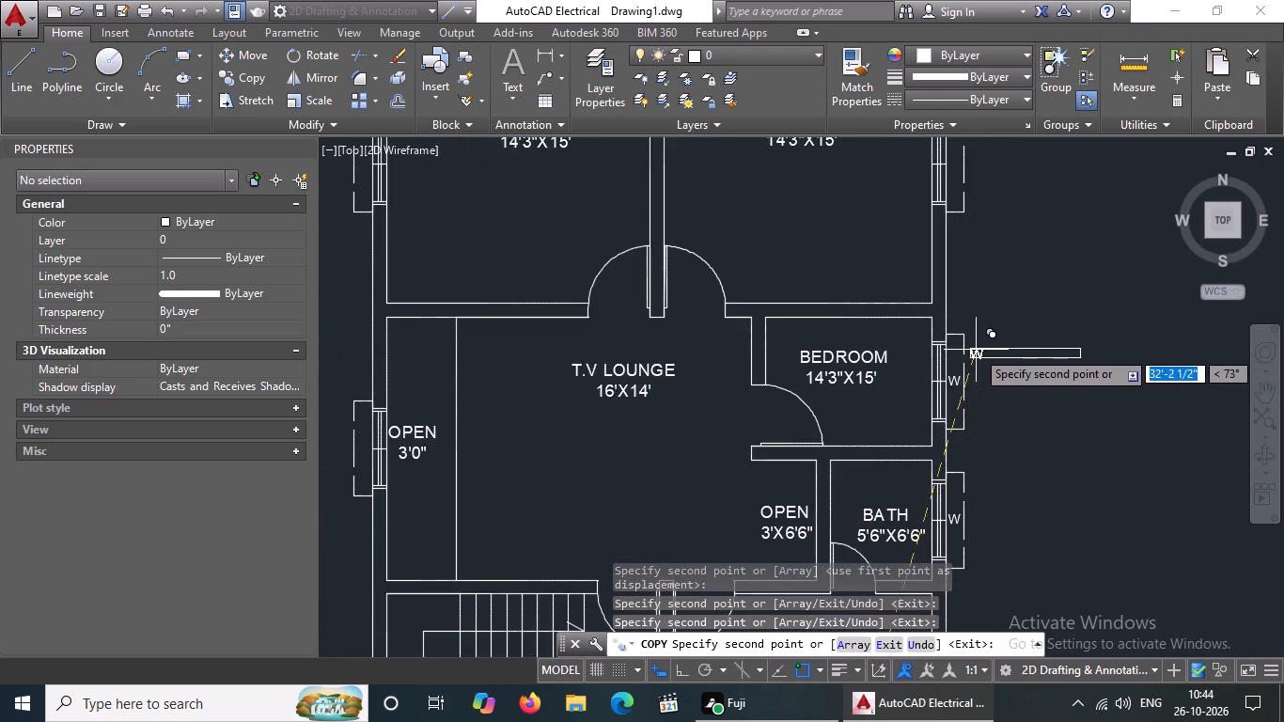
scroll(976, 350, "down", 2)
scroll(950, 248, "up", 3)
scroll(1032, 343, "up", 3)
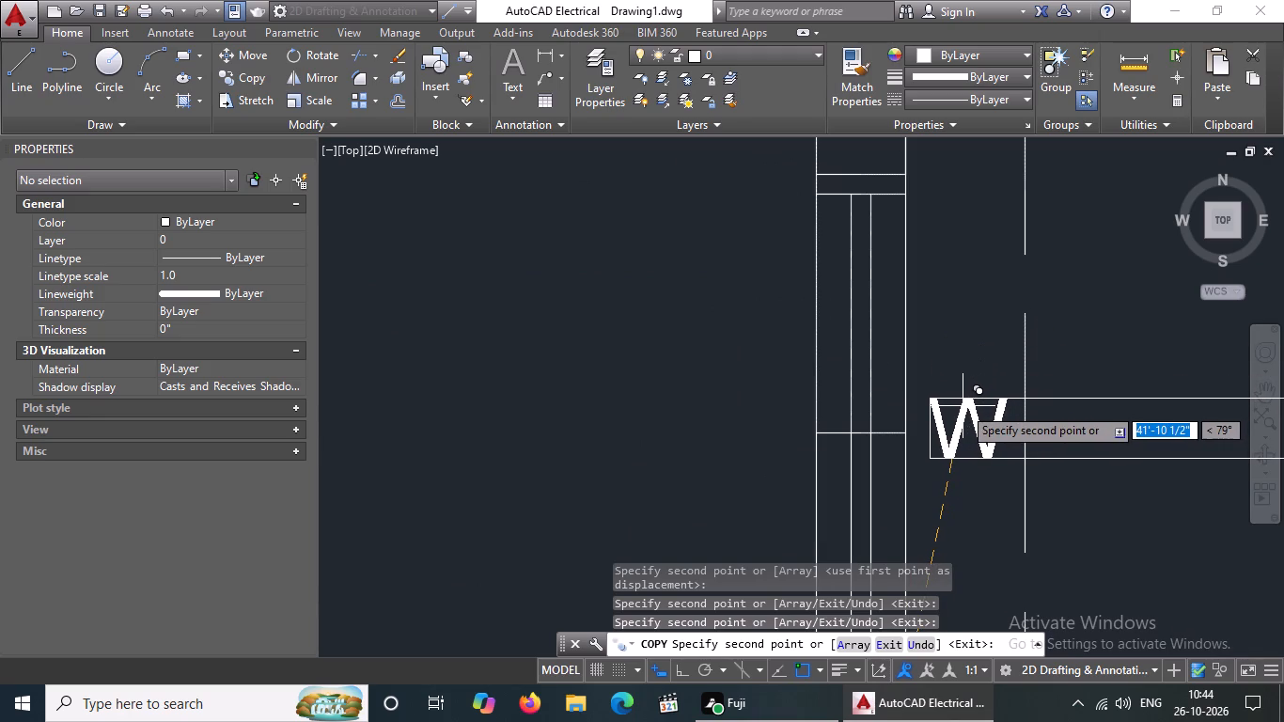
left_click(959, 408)
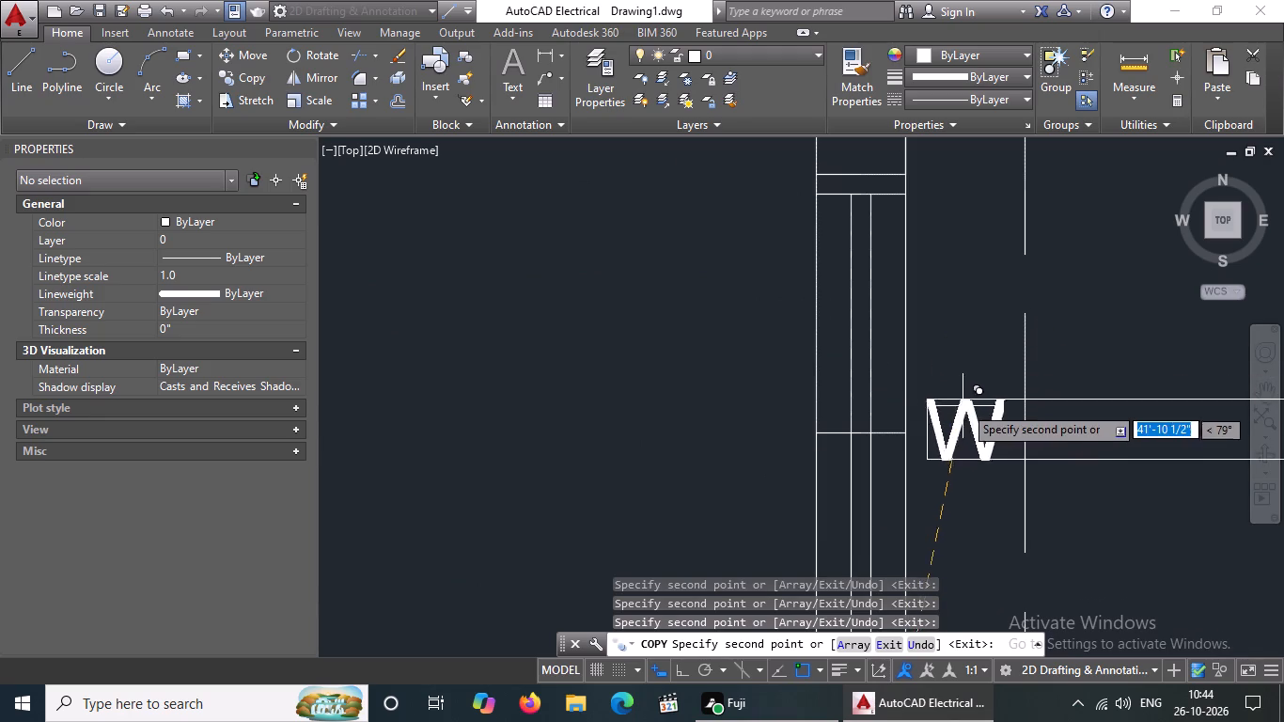
Place another W copy inside the dashed projection of the northeast bath's north window.
scroll(967, 408, "down", 5)
scroll(889, 212, "up", 2)
scroll(962, 325, "up", 2)
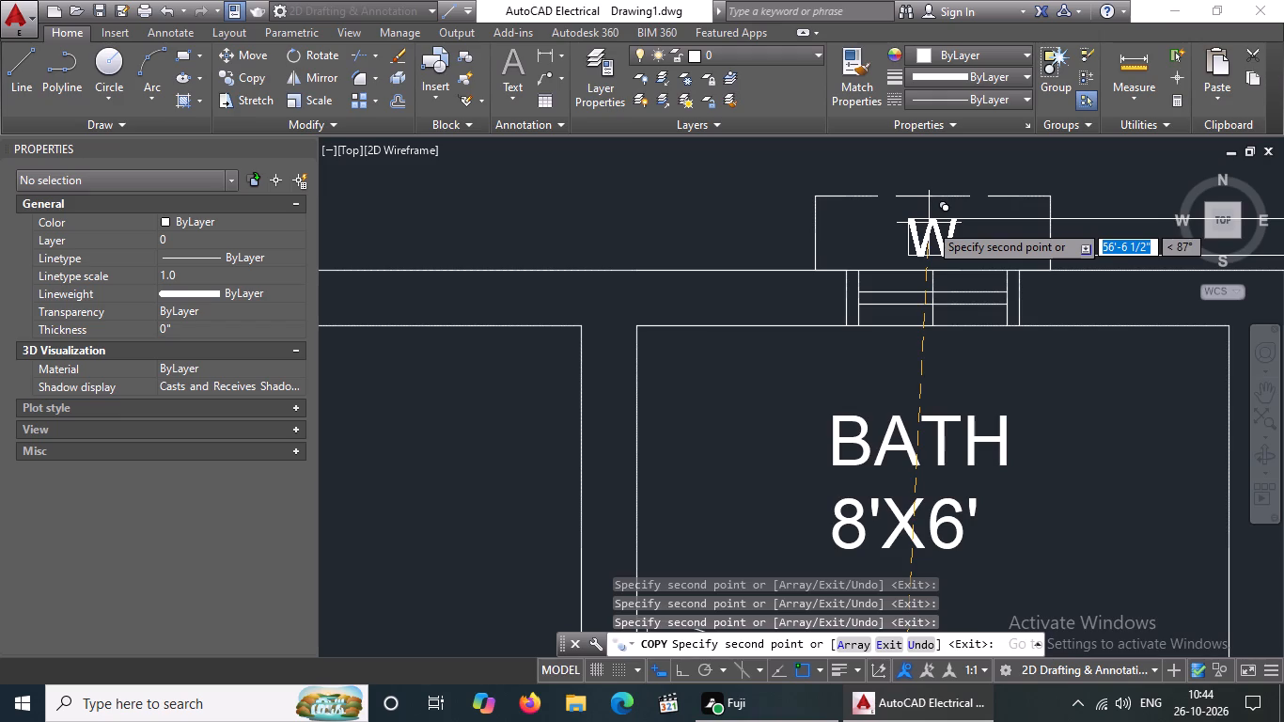
left_click(929, 223)
Place another W copy inside the dashed projection of the northwest bath's north window.
scroll(918, 314, "down", 3)
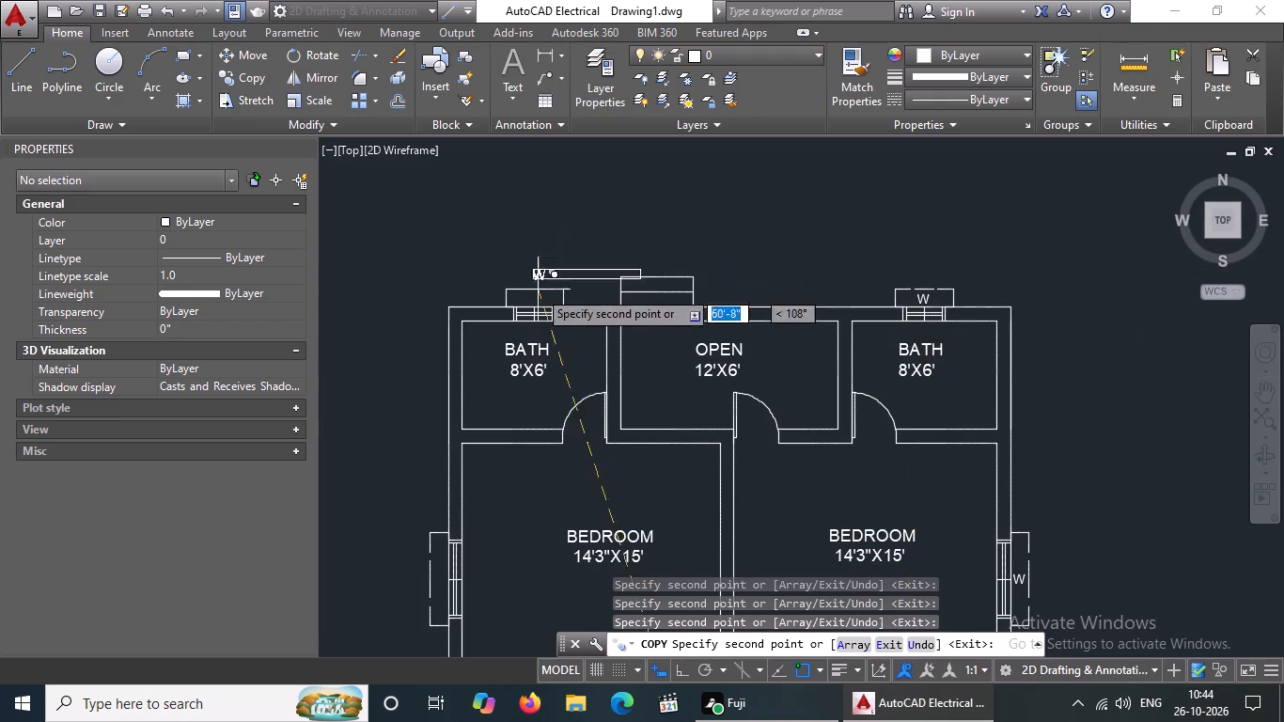
scroll(538, 307, "up", 5)
scroll(470, 196, "down", 2)
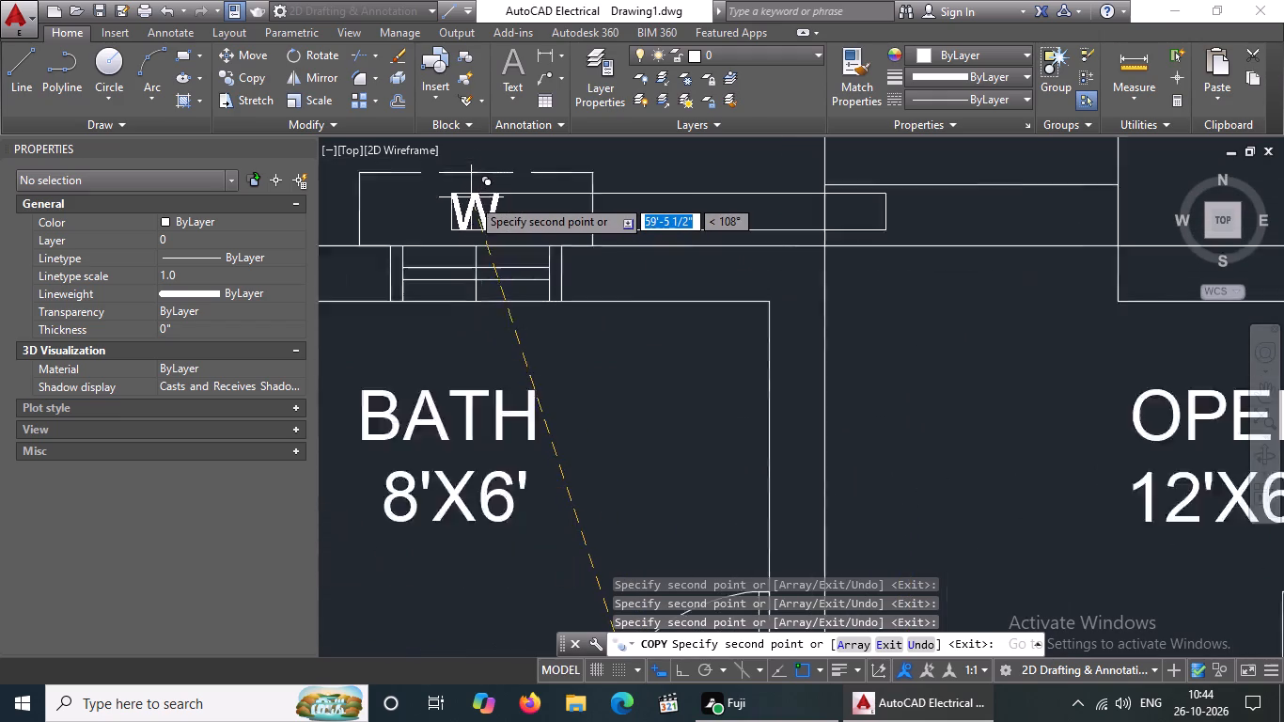
scroll(471, 197, "down", 1)
scroll(471, 197, "up", 3)
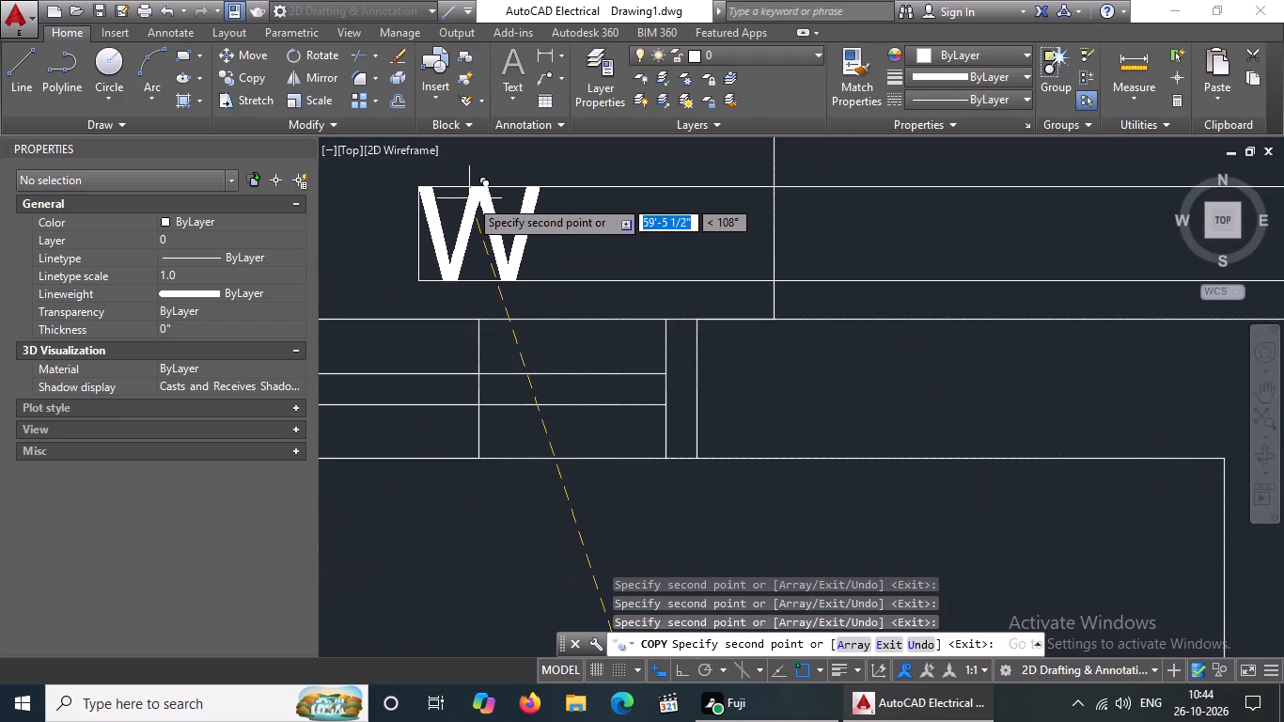
scroll(469, 198, "down", 3)
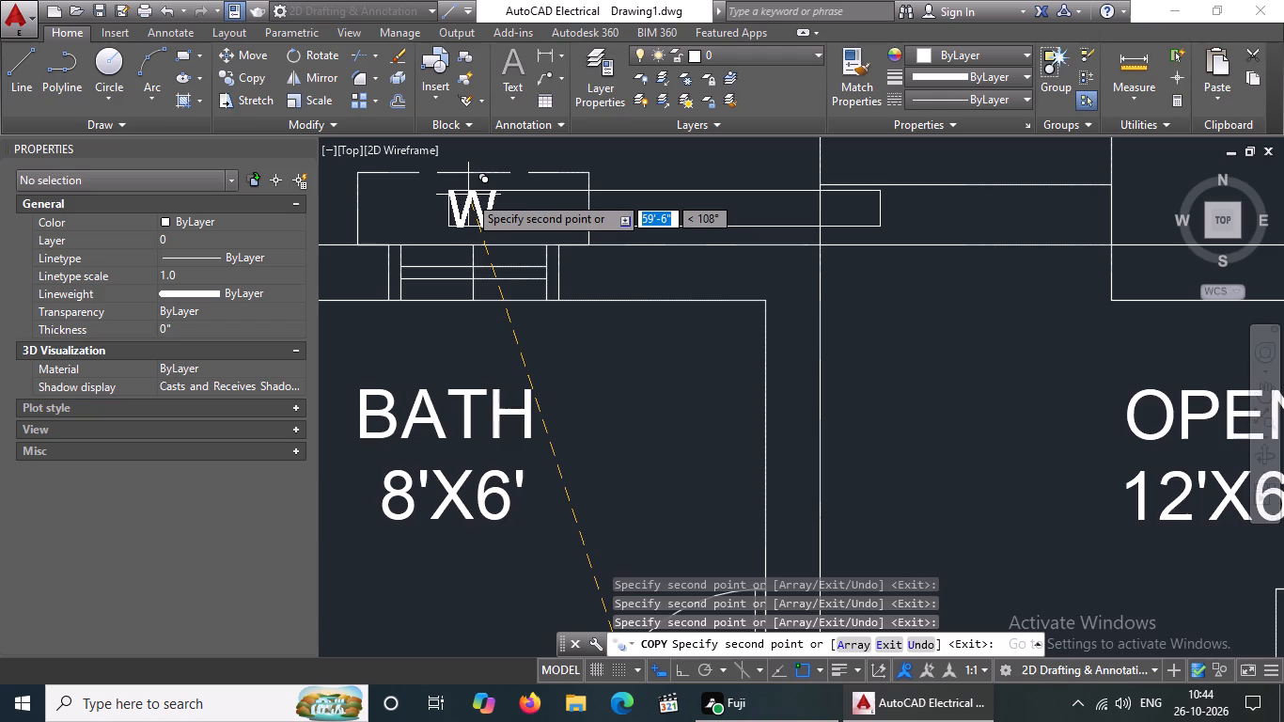
left_click(466, 196)
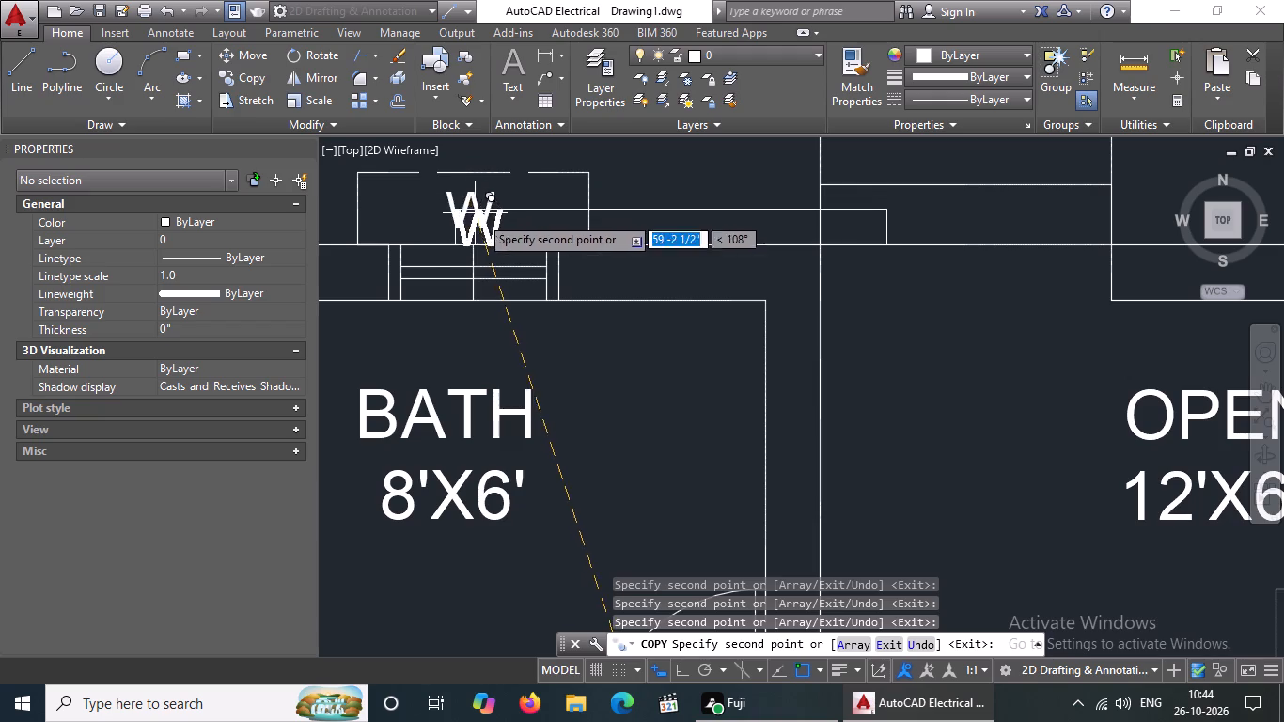
Place W copies inside the west window projections of the northwest bedroom and the 3'0" OPEN area, ending the copying.
scroll(488, 231, "down", 4)
scroll(378, 529, "up", 3)
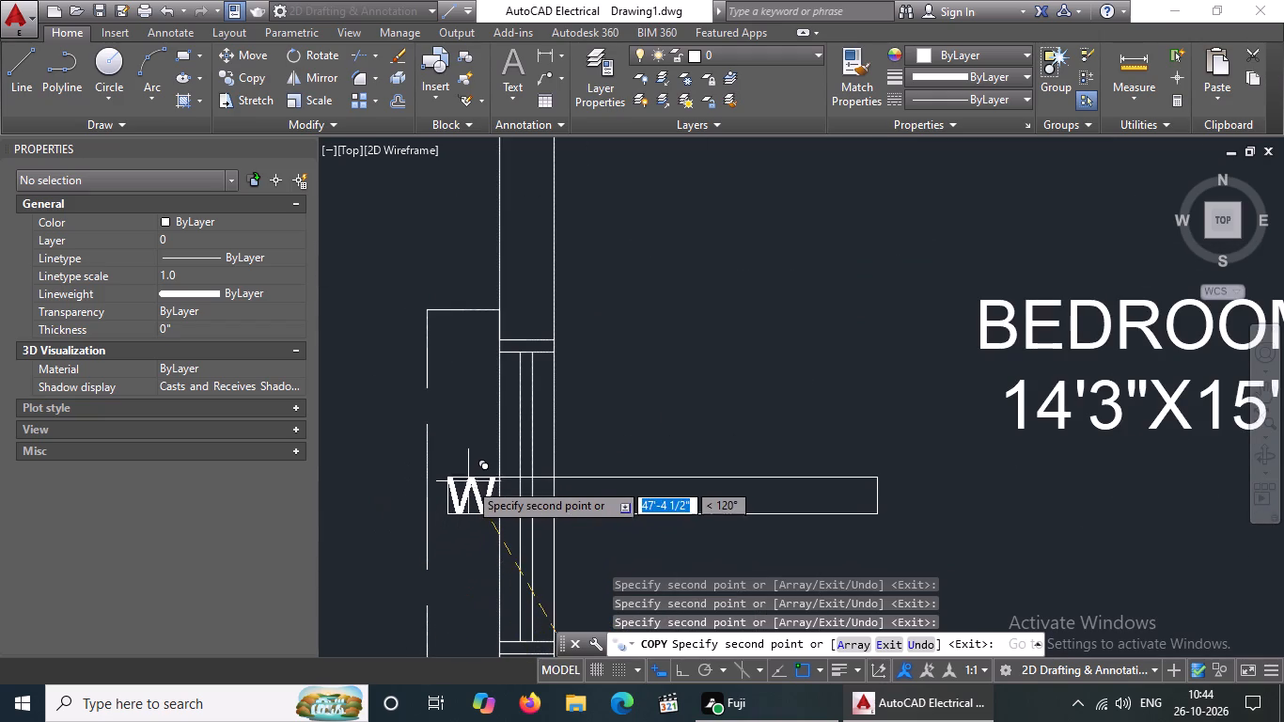
left_click(464, 481)
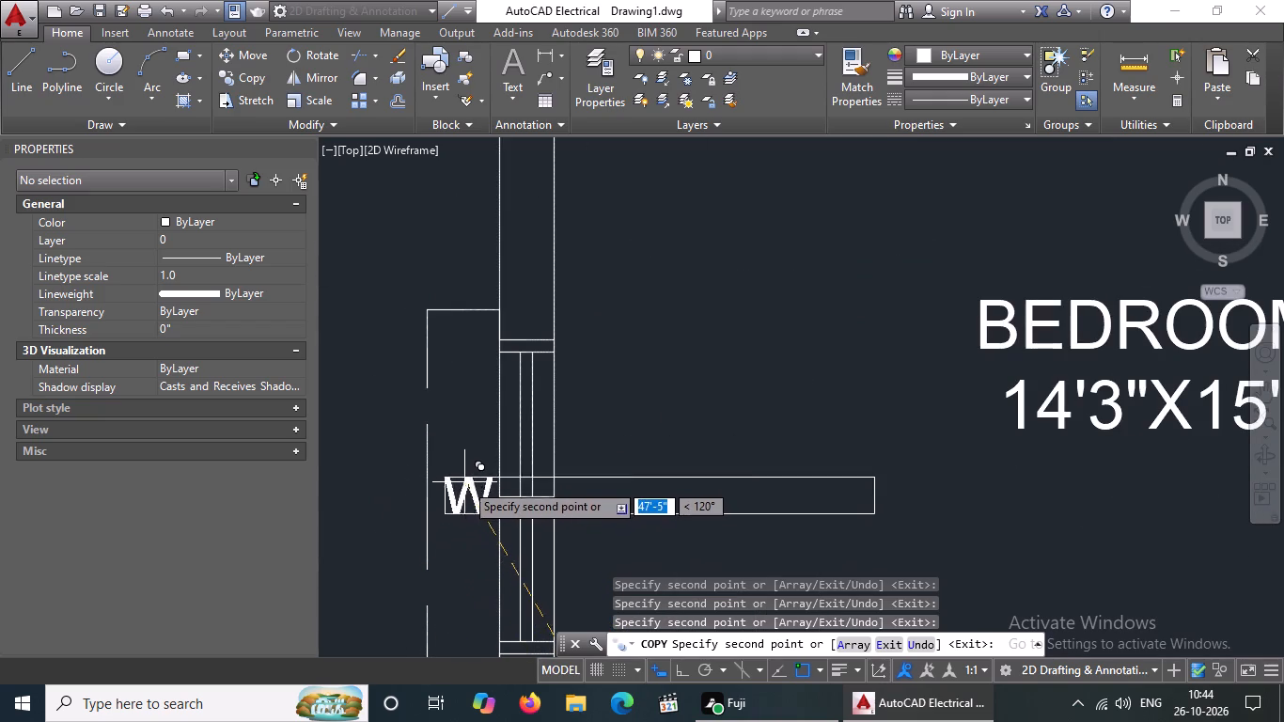
scroll(542, 522, "down", 5)
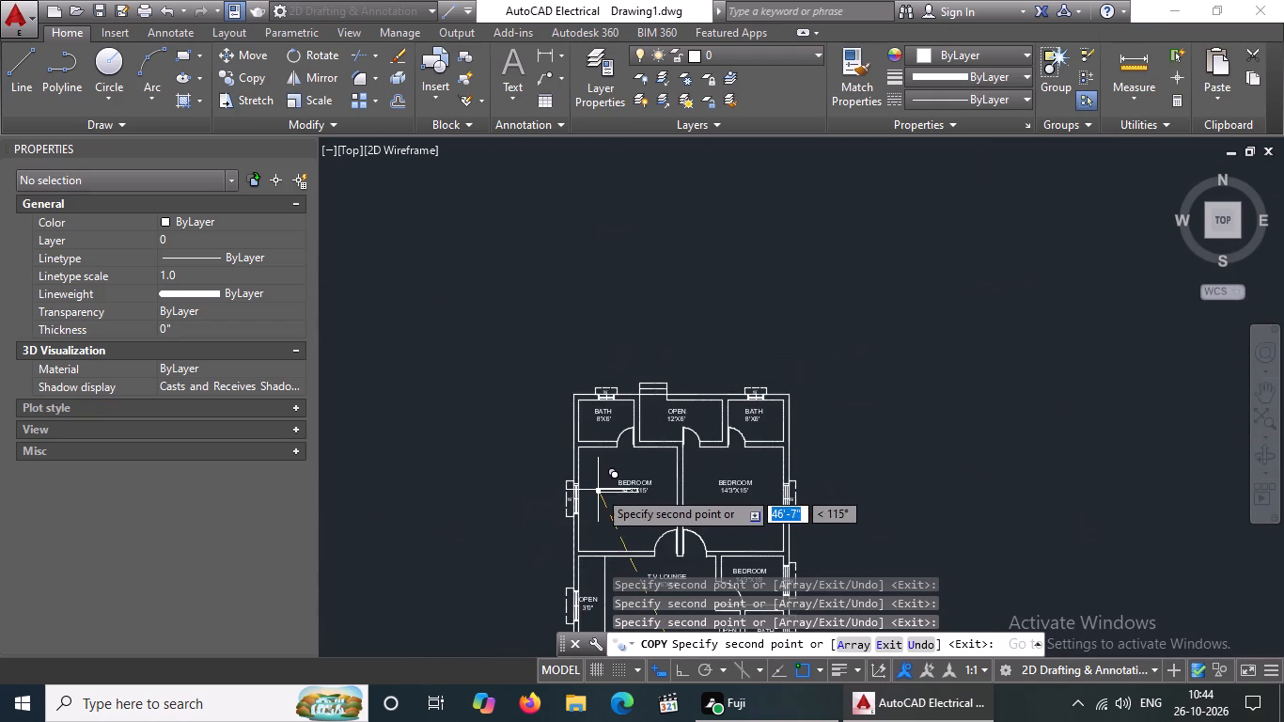
middle_click_drag(607, 462, 663, 362)
scroll(627, 531, "up", 6)
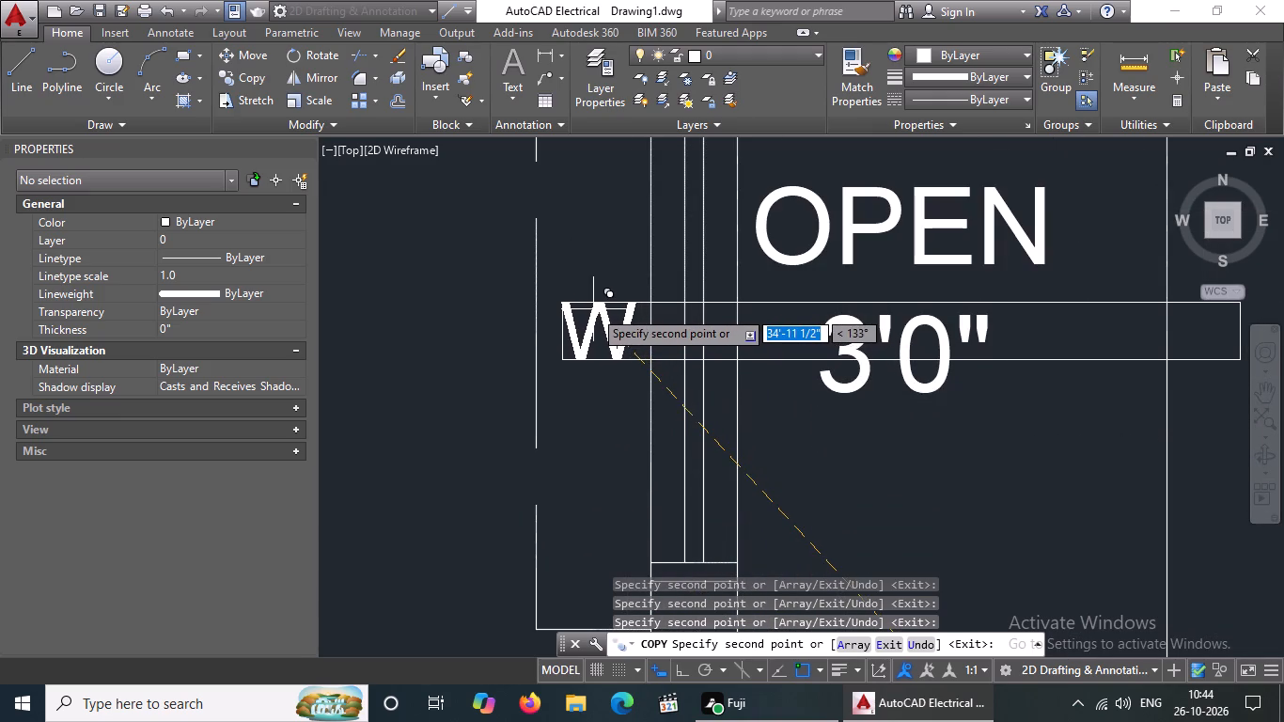
left_click(593, 308)
scroll(698, 352, "down", 7)
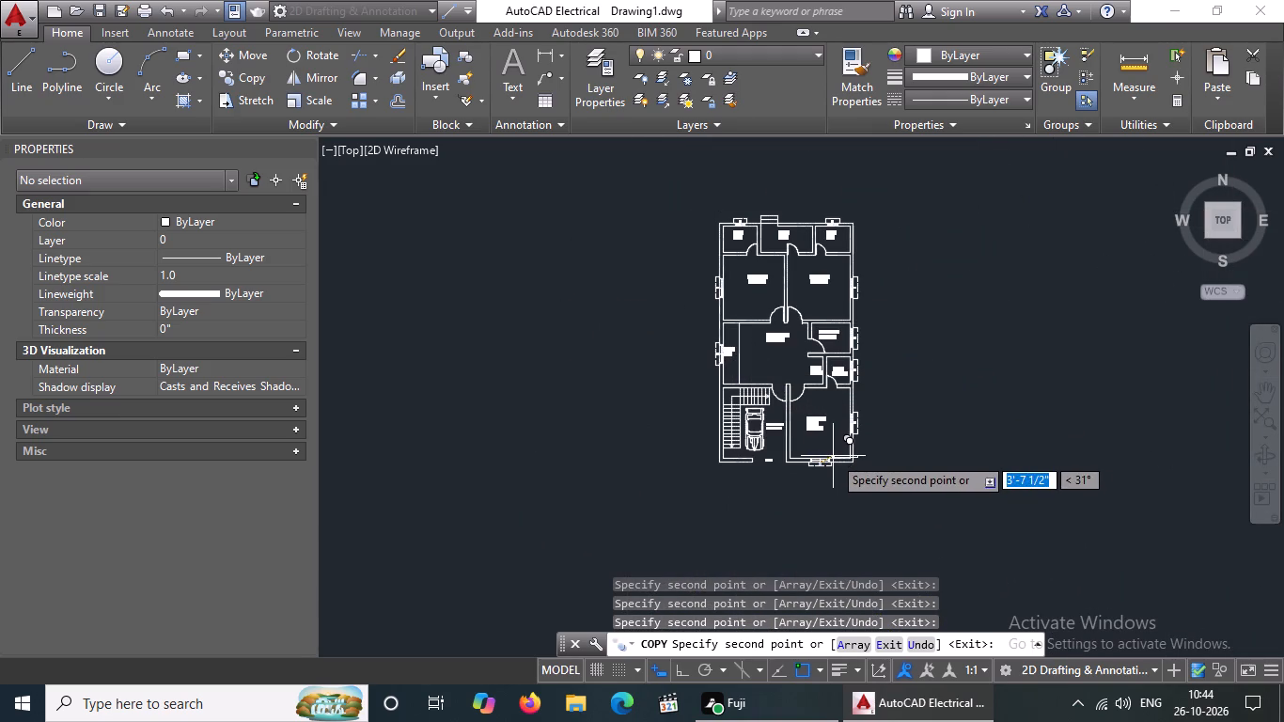
key("Escape")
Replace the W label at the northwest bath's north window with V.
scroll(869, 353, "up", 2)
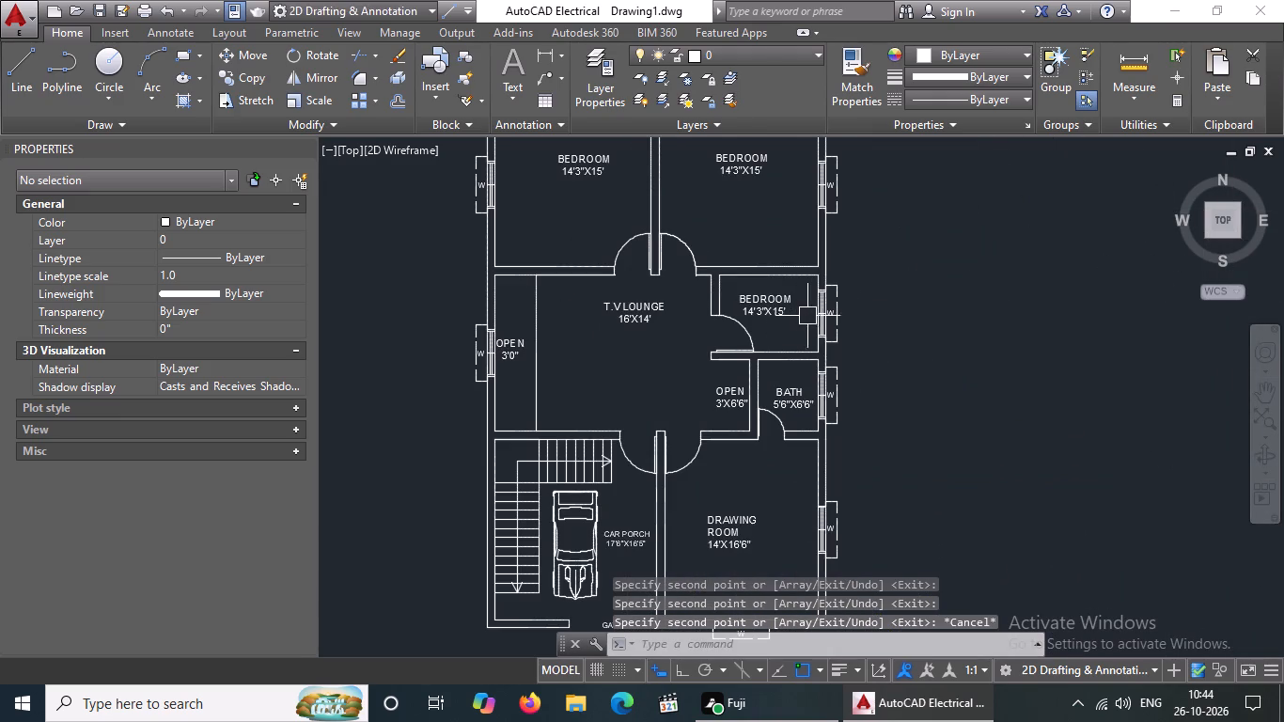
scroll(818, 315, "down", 1)
middle_click_drag(829, 333, 829, 372)
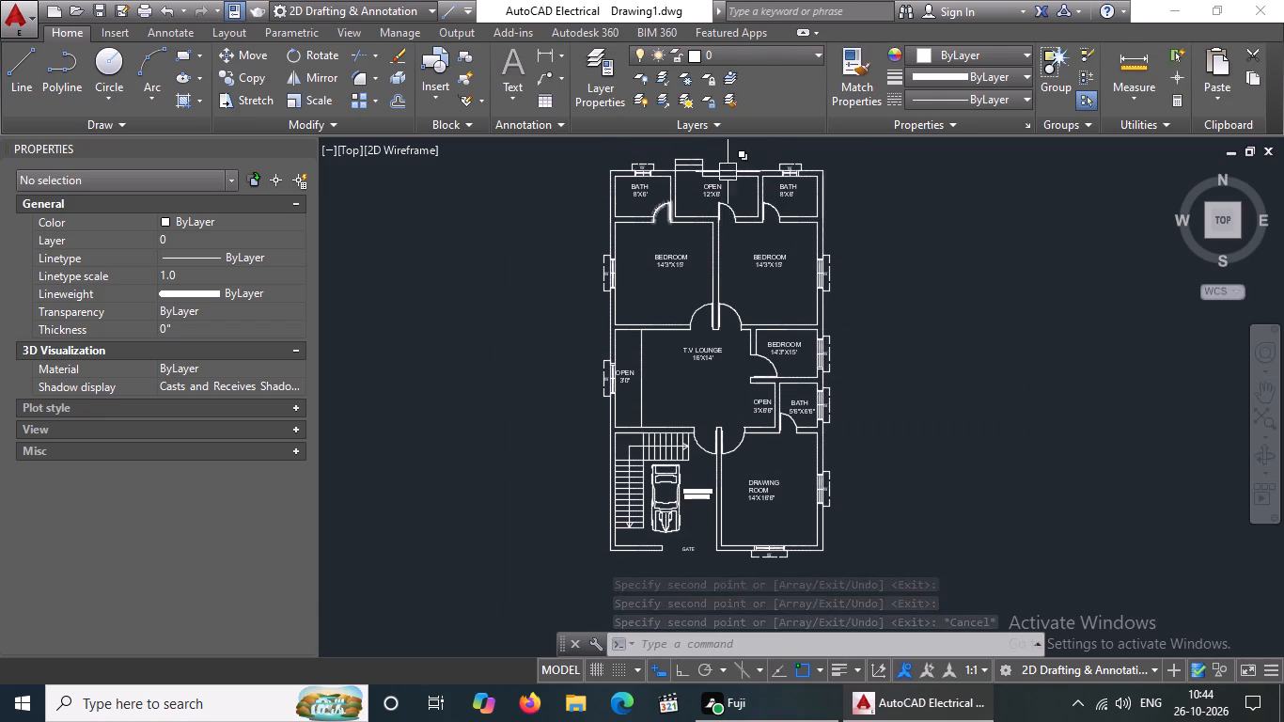
middle_click_drag(634, 220, 638, 256)
scroll(634, 179, "up", 2)
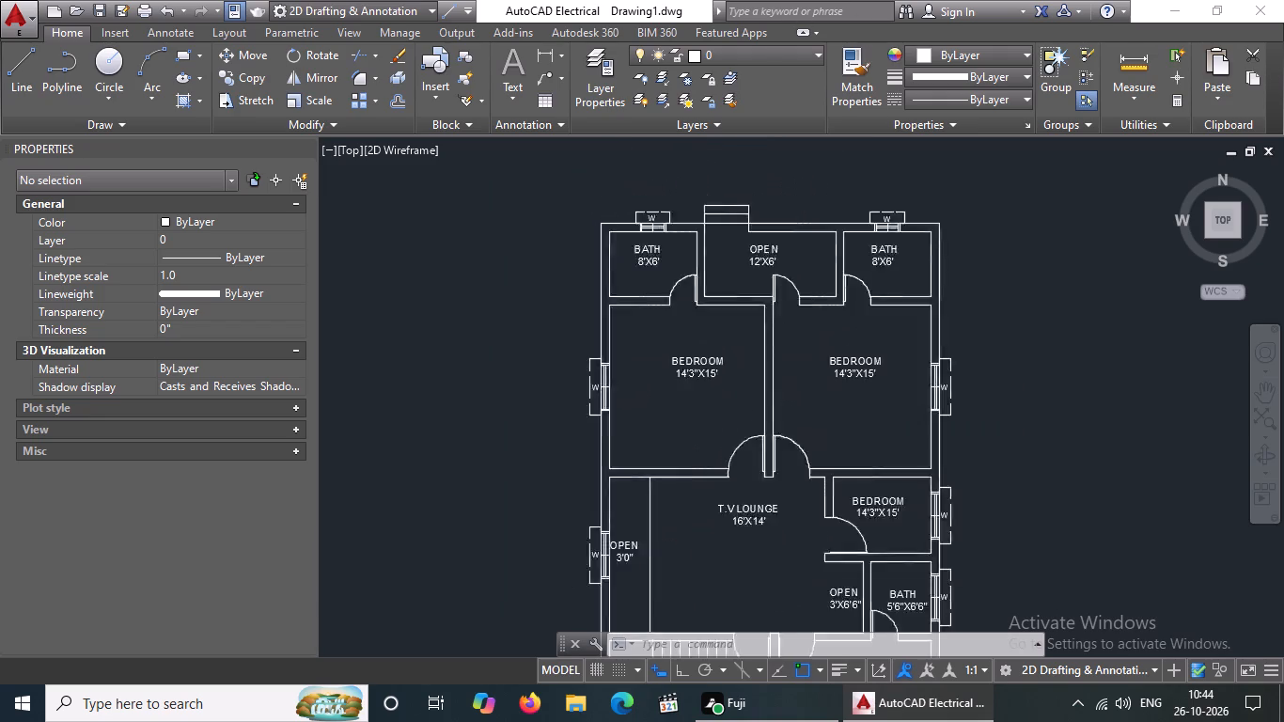
scroll(688, 237, "up", 3)
double_click(582, 252)
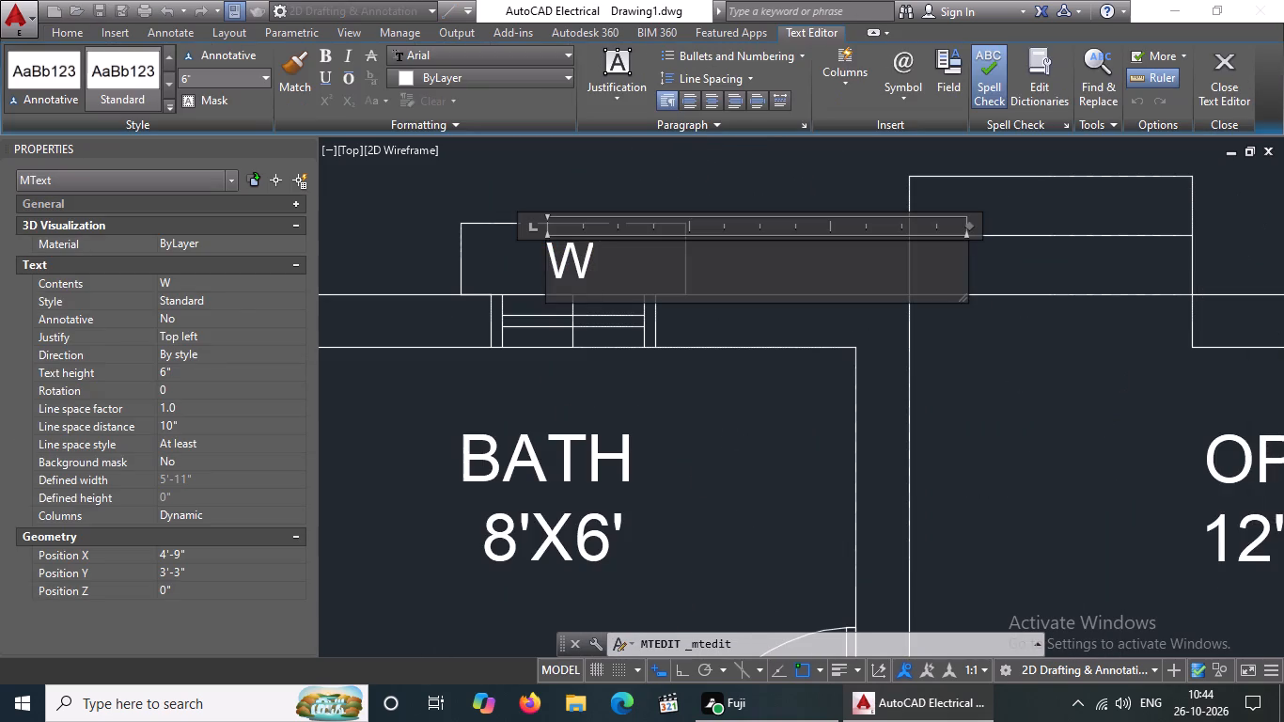
key("BackSpace")
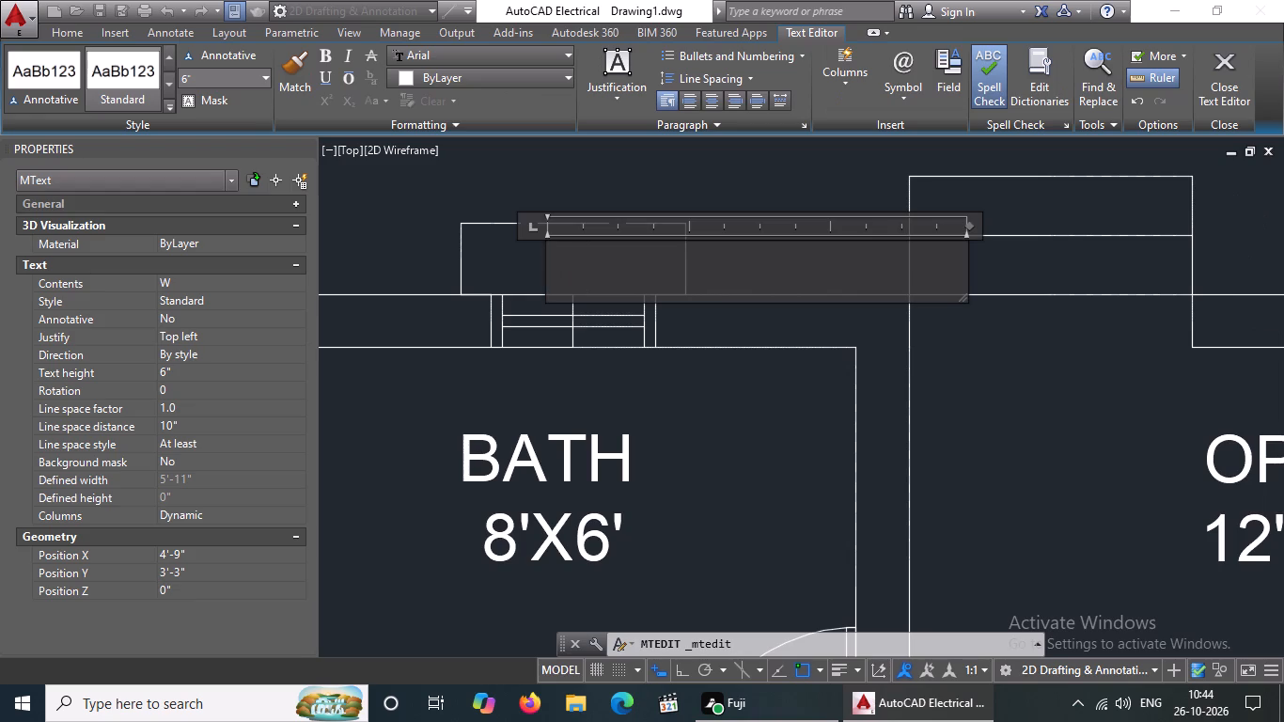
key("v")
left_click(601, 187)
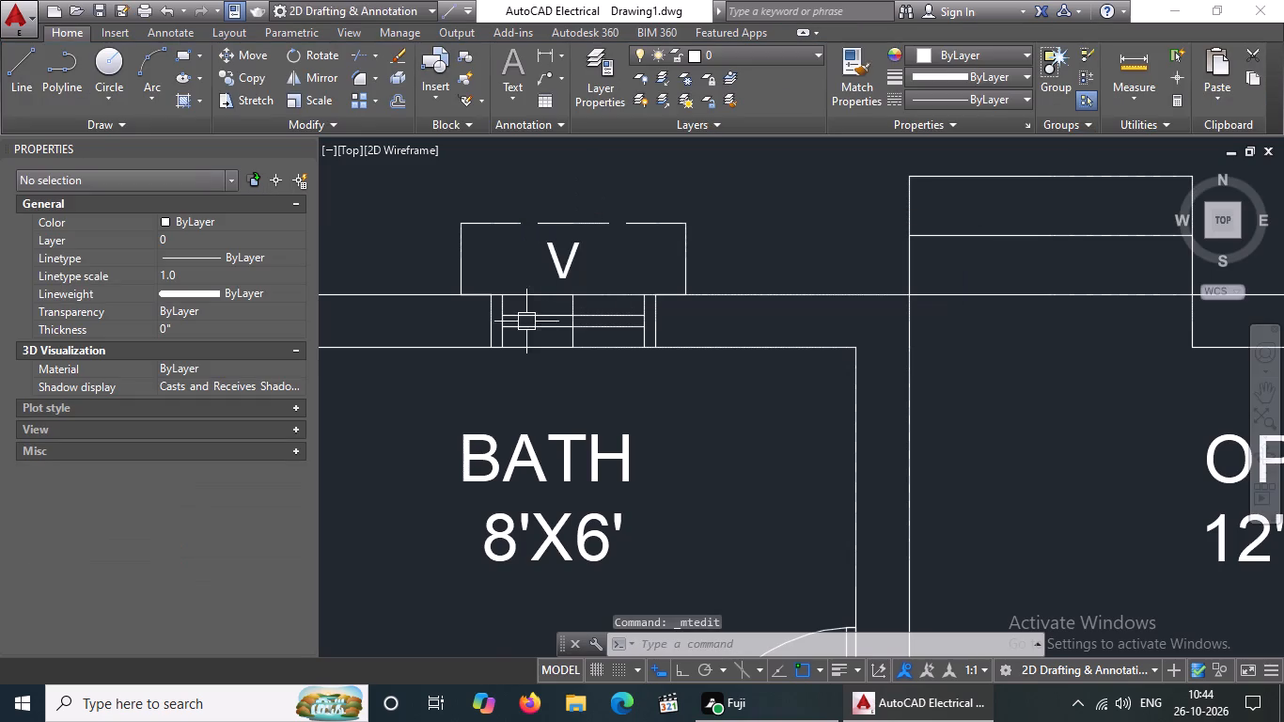
Shift the V label about 1 1/2" east to centre it in the northwest bath's window projection.
scroll(558, 272, "down", 3)
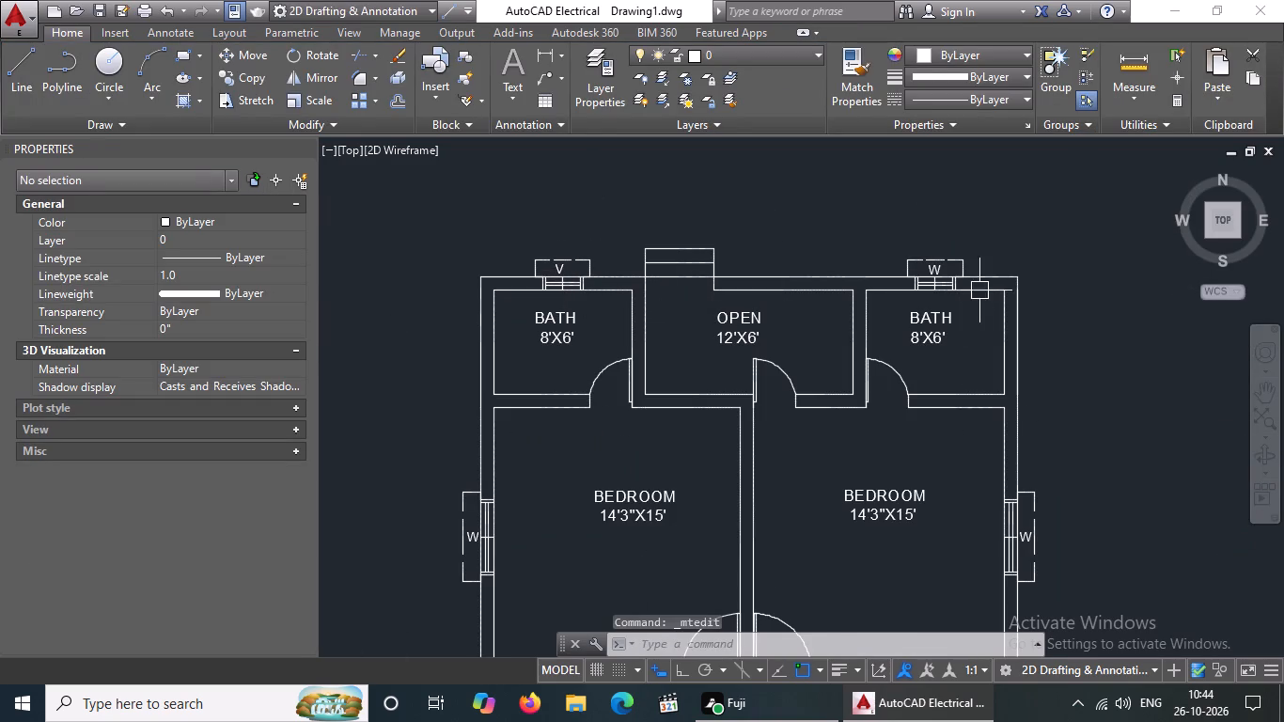
scroll(549, 269, "up", 3)
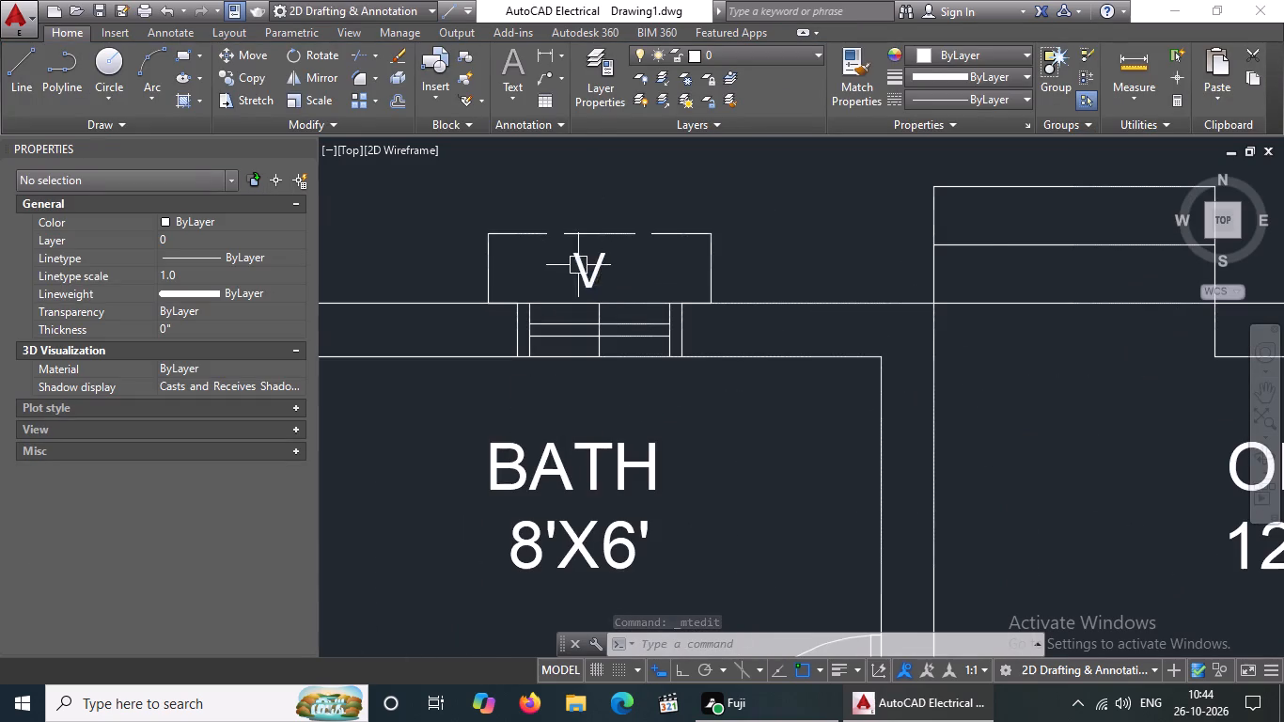
left_click(592, 266)
left_click(575, 253)
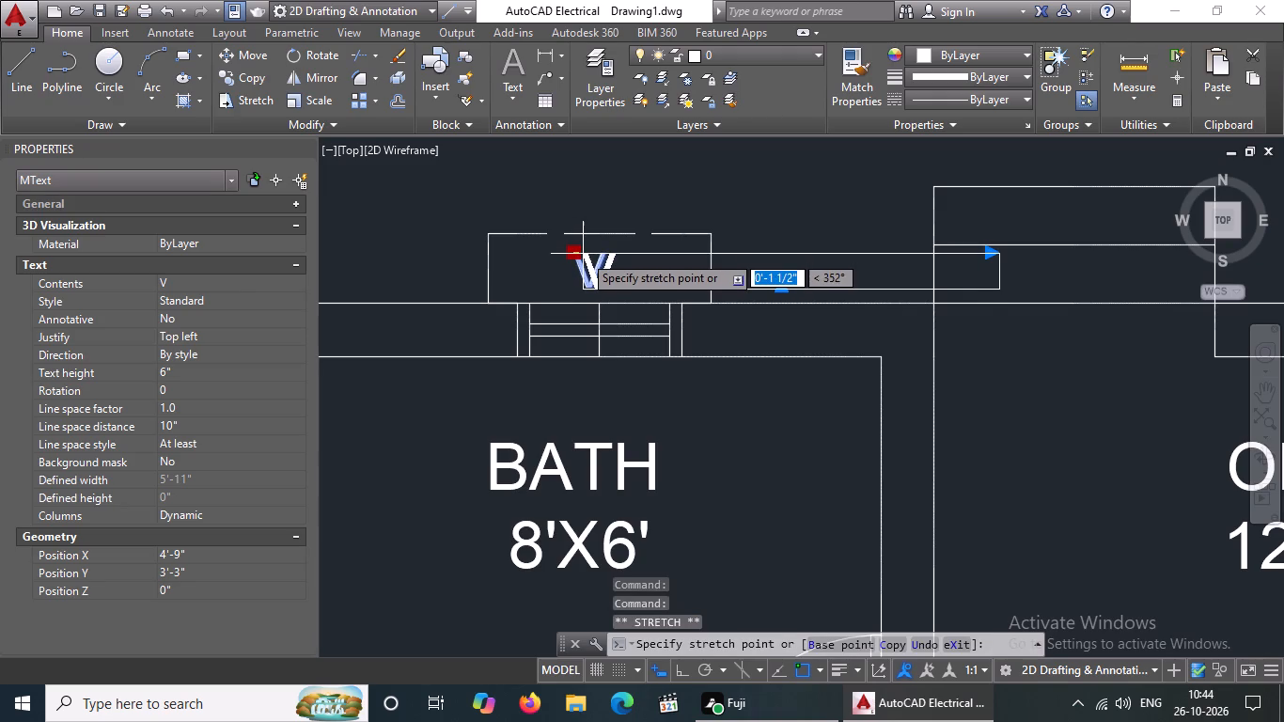
left_click(583, 254)
scroll(632, 268, "down", 3)
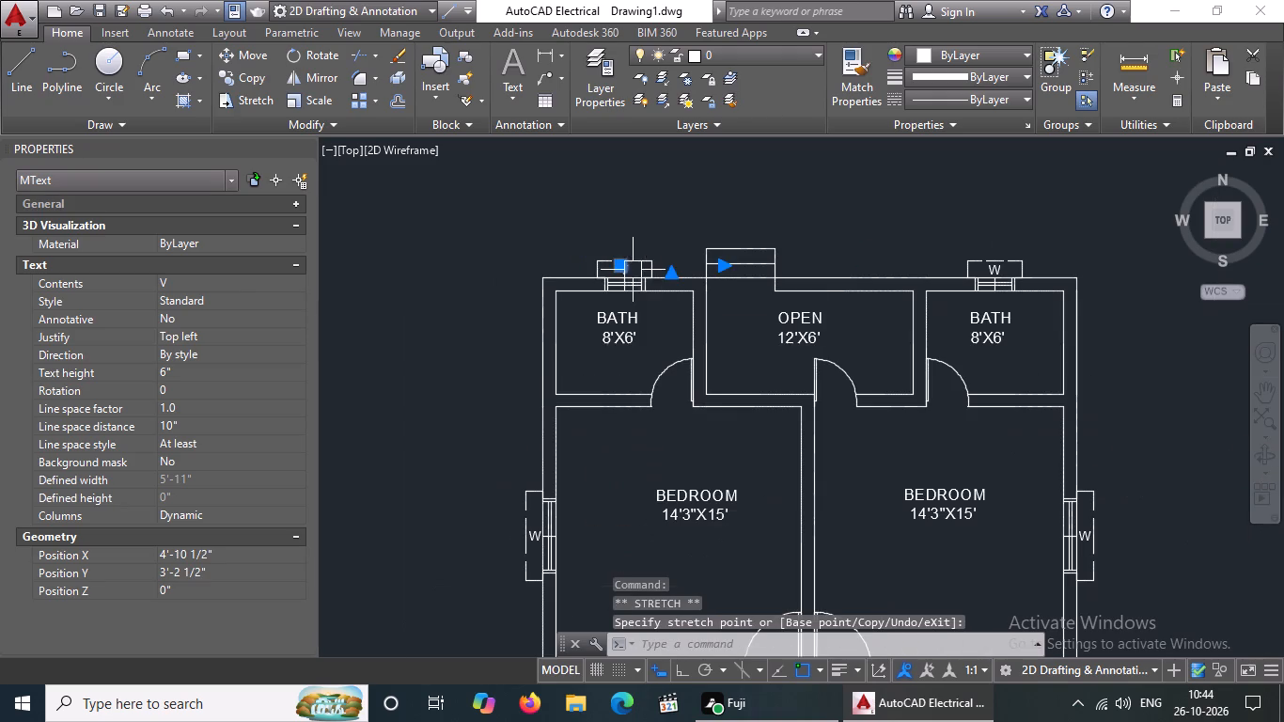
key("Escape")
Replace the W label at the northeast bath's north window with V.
scroll(1026, 275, "up", 5)
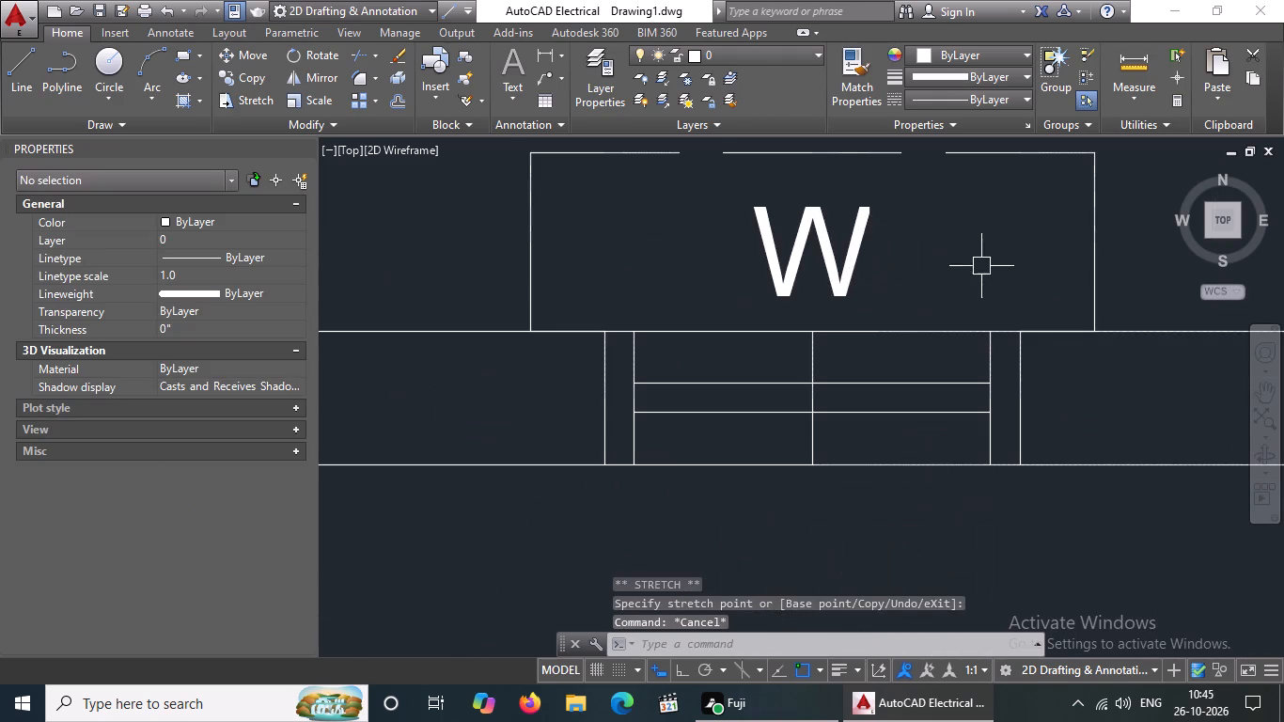
double_click(819, 257)
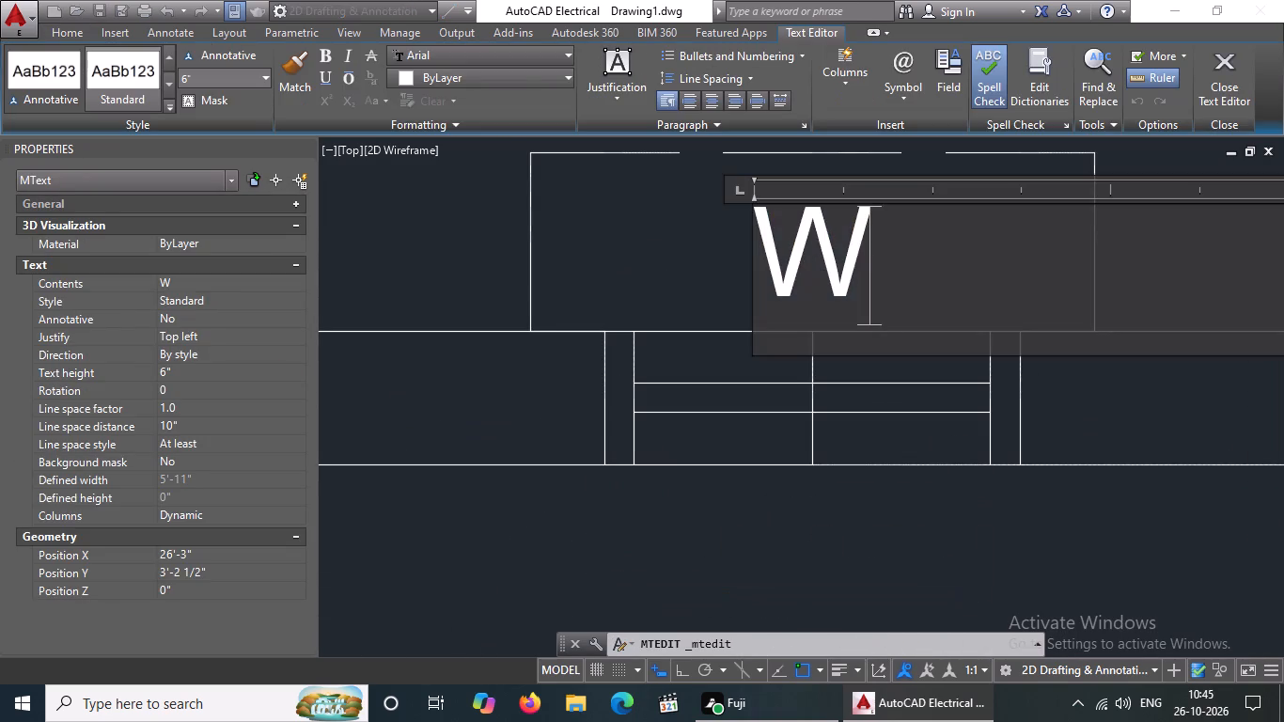
key("BackSpace")
key("v")
left_click(653, 250)
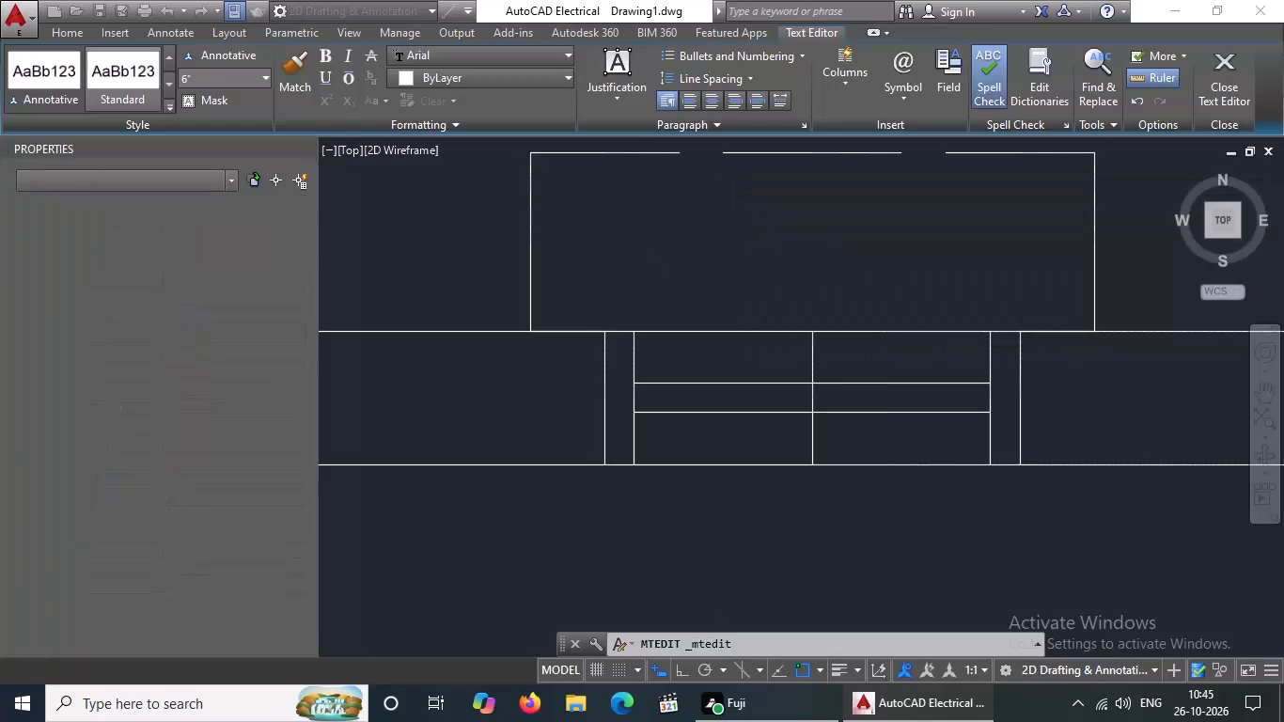
Shift the V label about 1 1/2" east to centre it in the northeast bath's window projection.
left_click(798, 283)
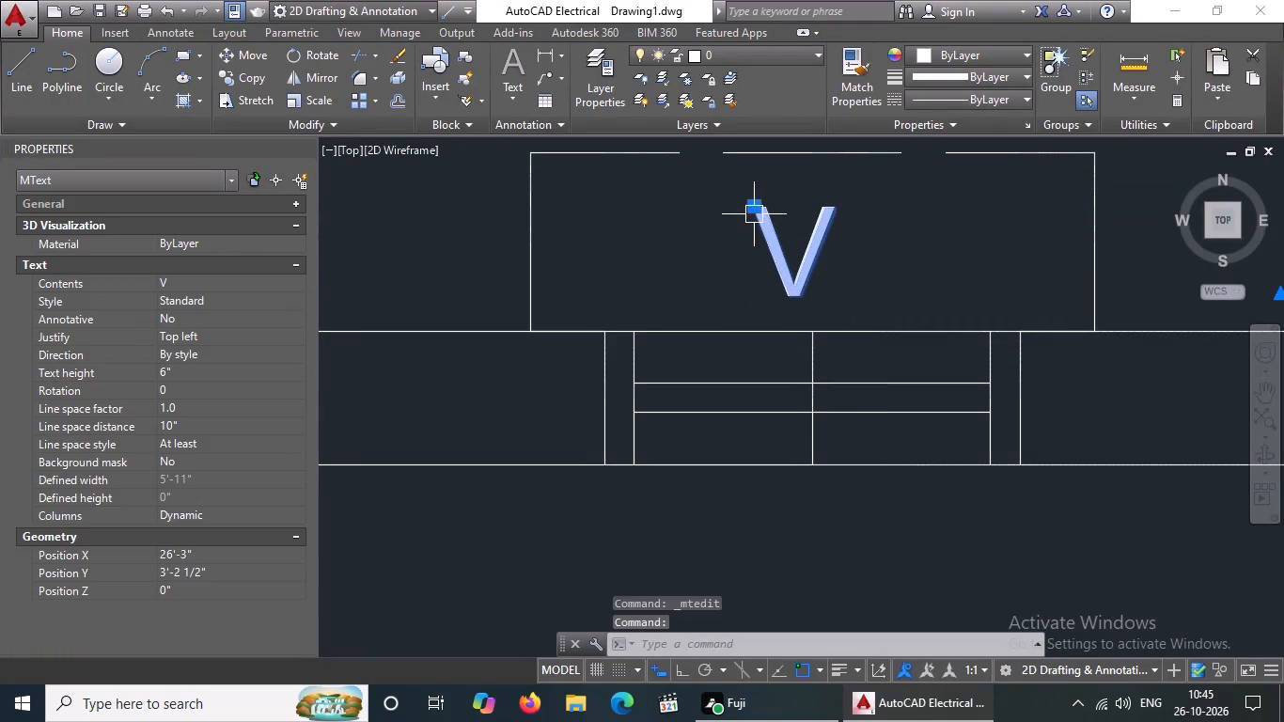
left_click(753, 207)
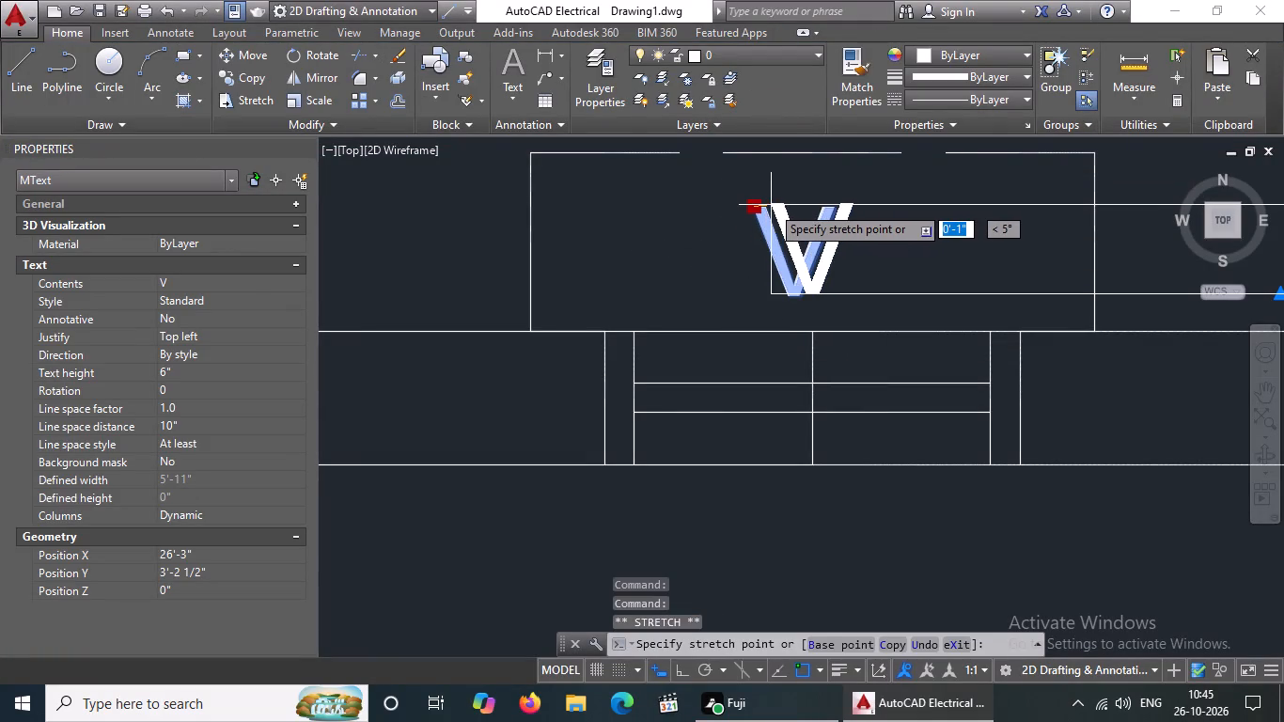
left_click(771, 205)
scroll(793, 215, "down", 4)
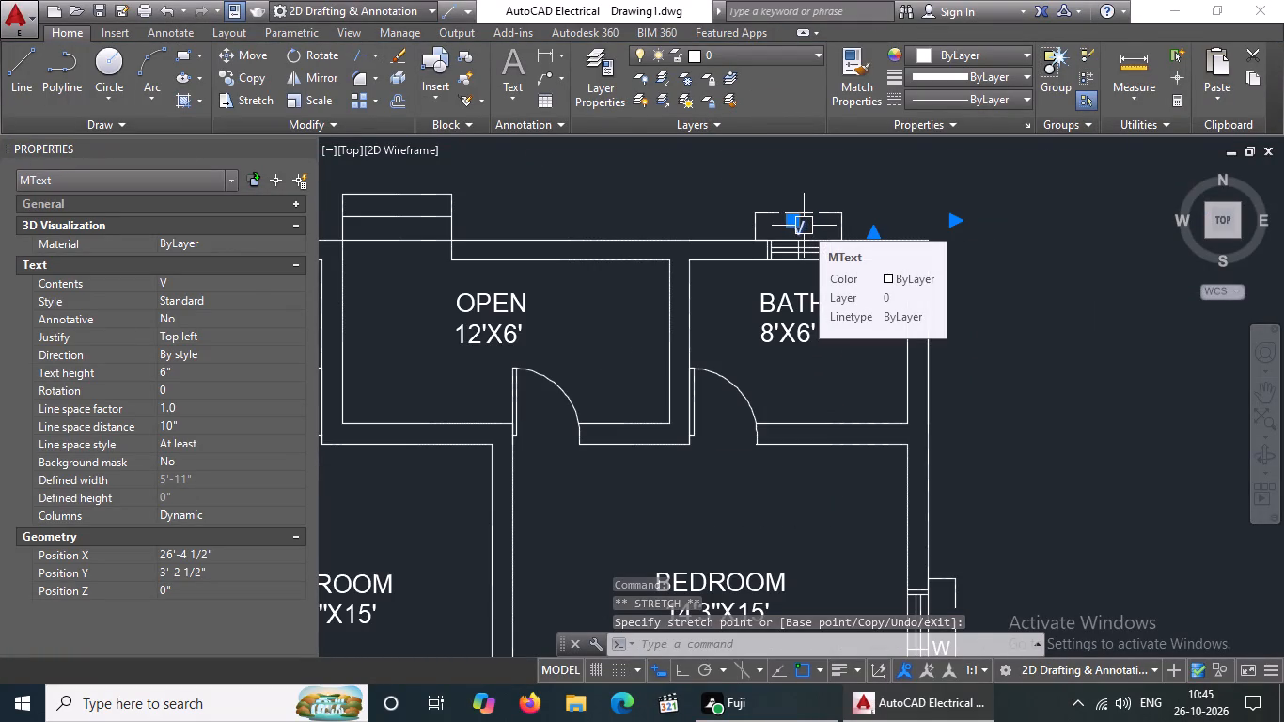
scroll(804, 226, "down", 2)
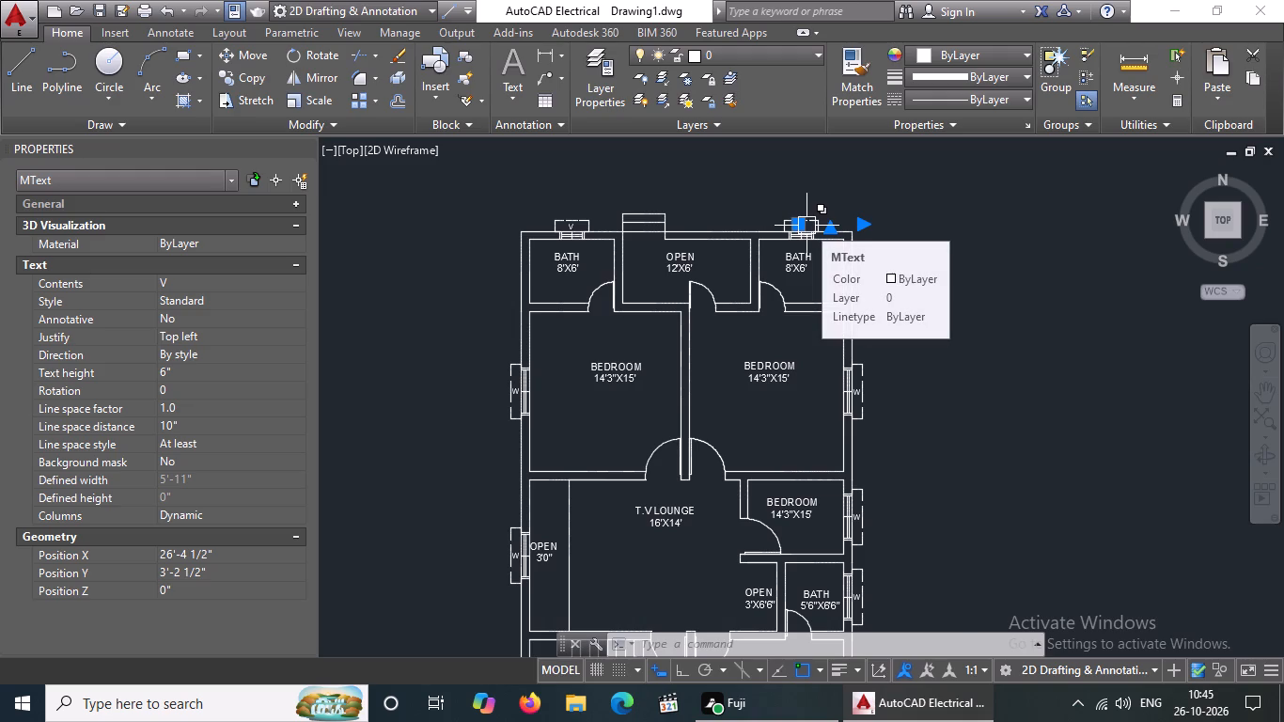
scroll(806, 226, "down", 3)
key("Escape")
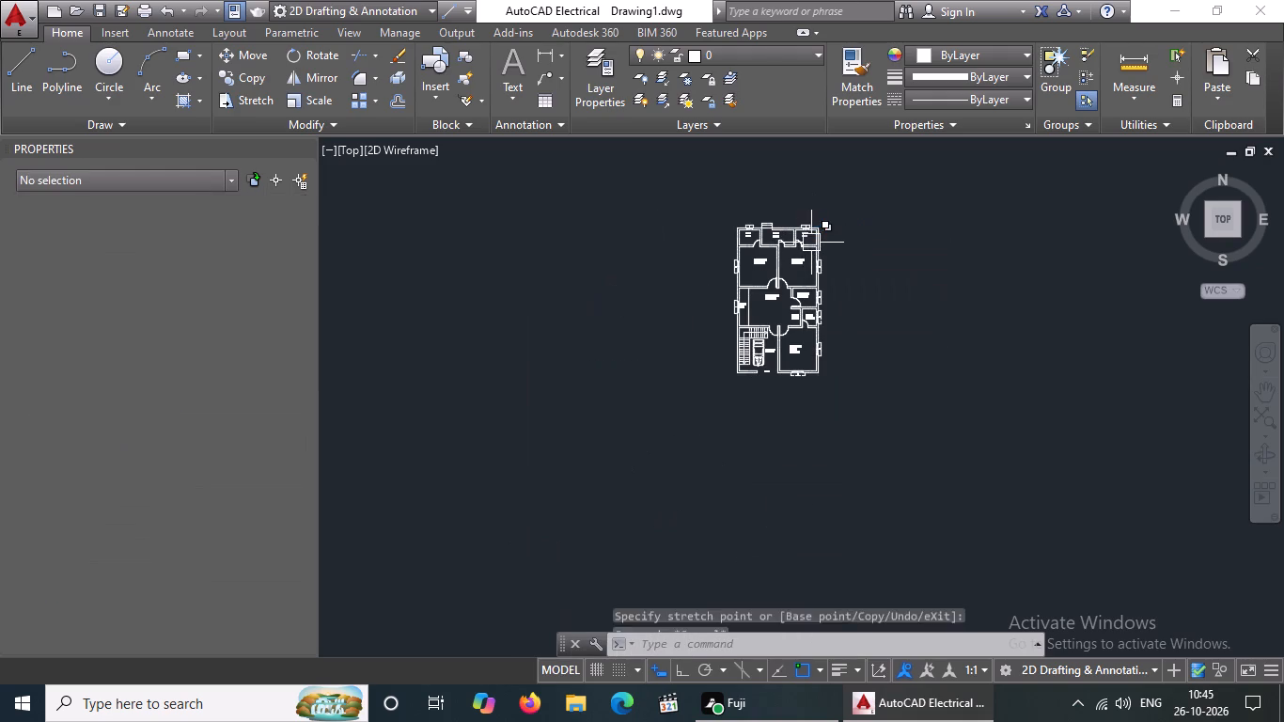
Look over the whole floor plan, comparing the room, window and ventilator labels from the baths down to the car porch.
scroll(811, 244, "up", 3)
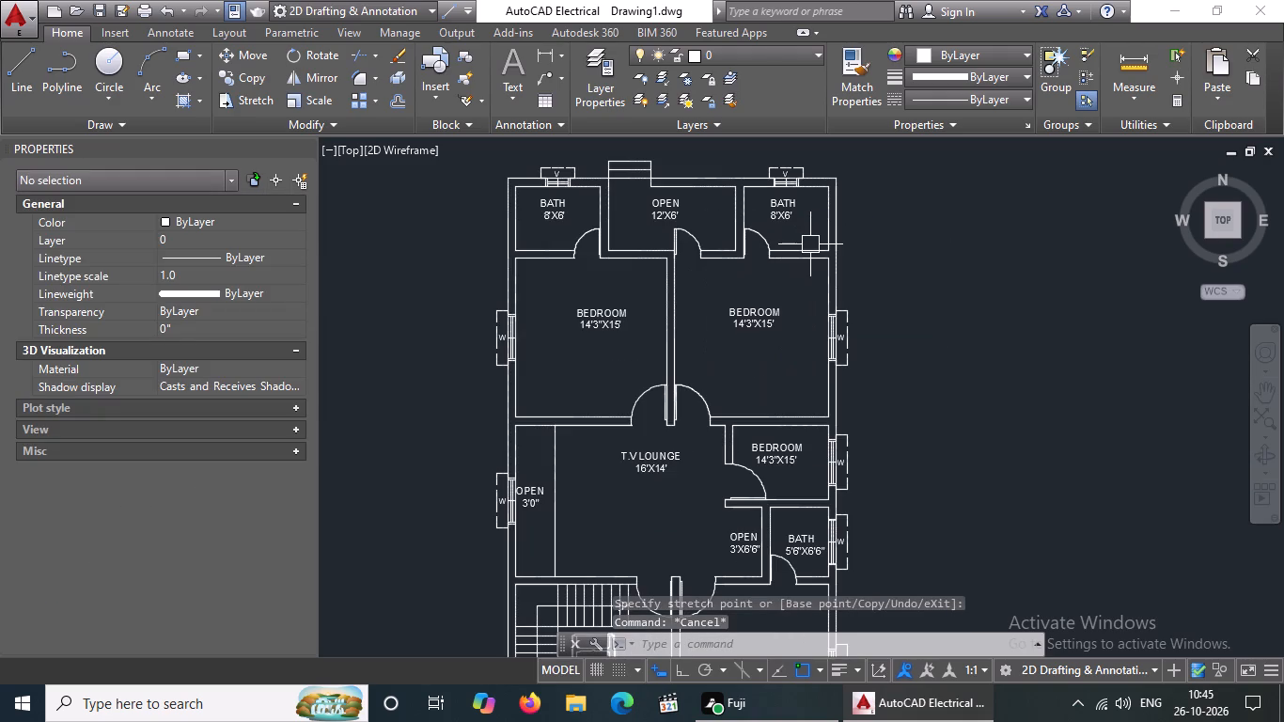
scroll(795, 256, "down", 1)
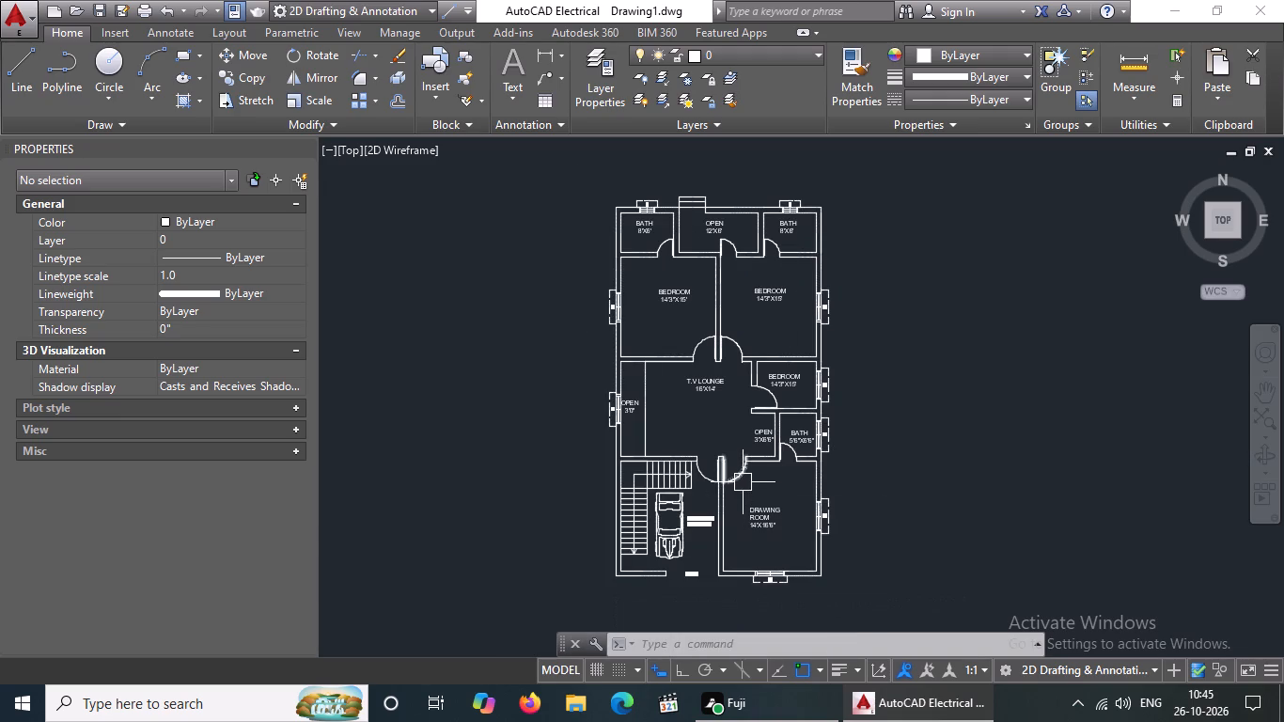
scroll(777, 548, "up", 2)
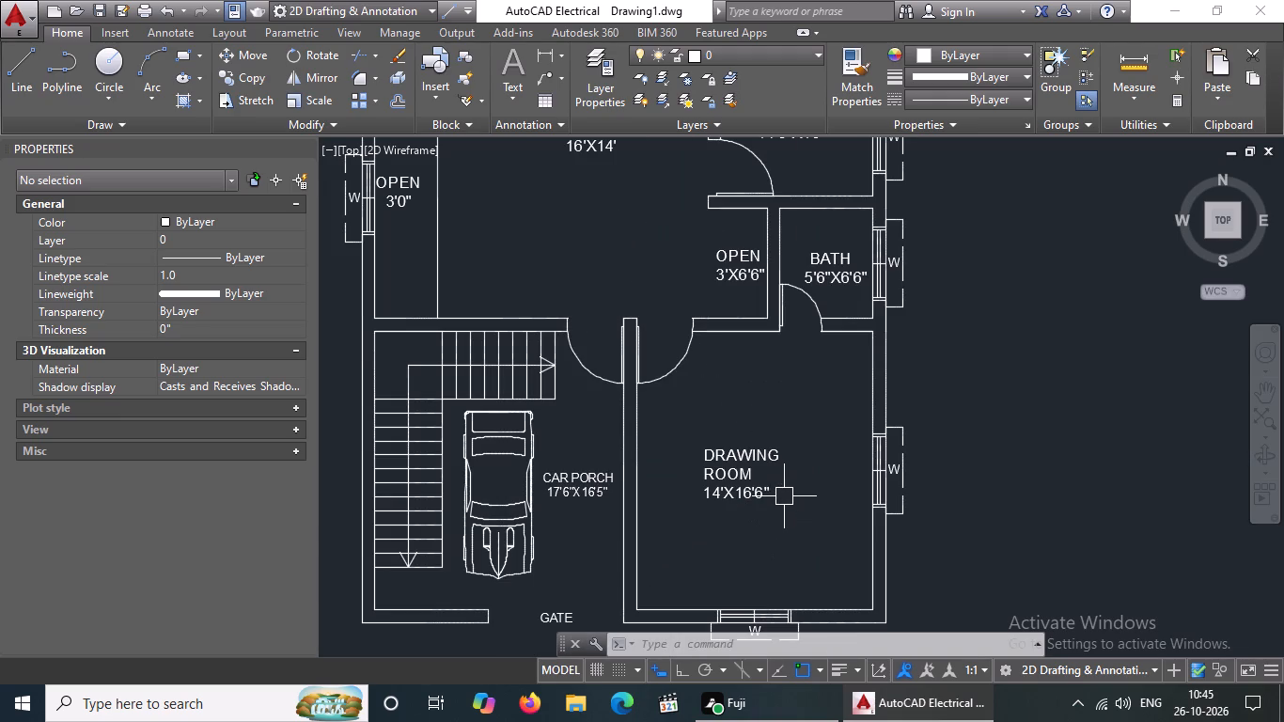
scroll(781, 515, "down", 1)
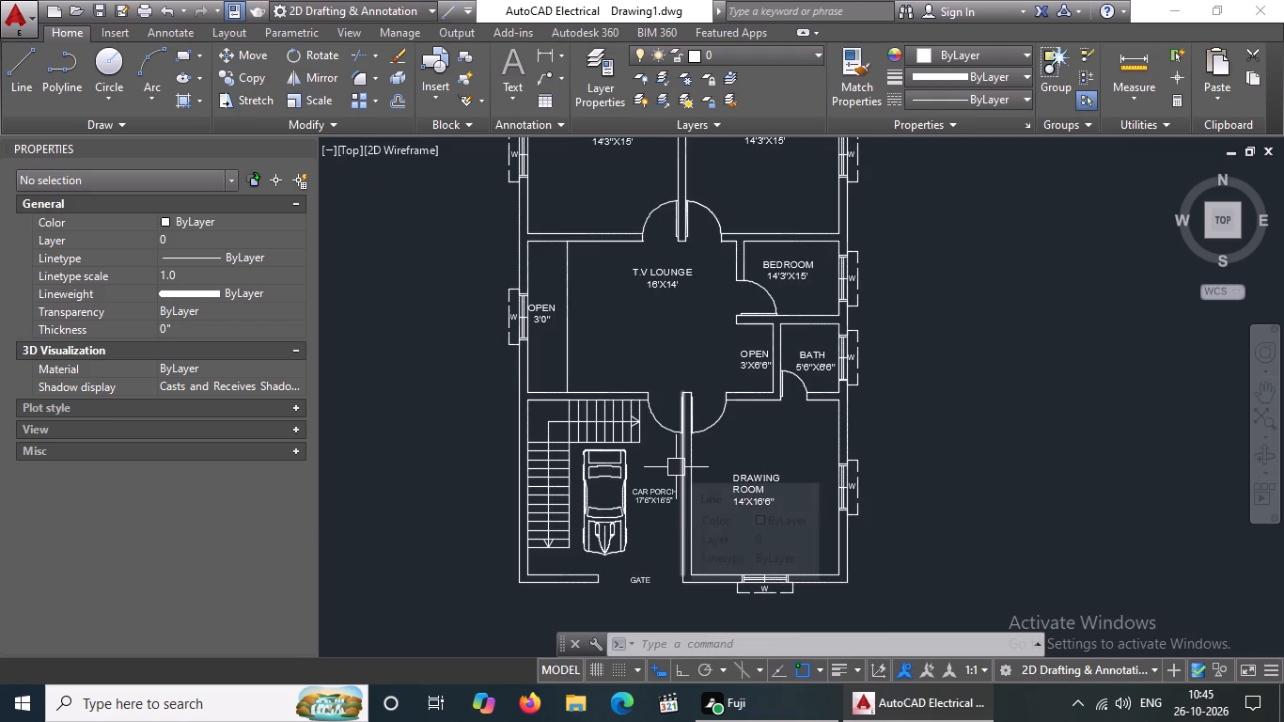
middle_click_drag(736, 488, 712, 574)
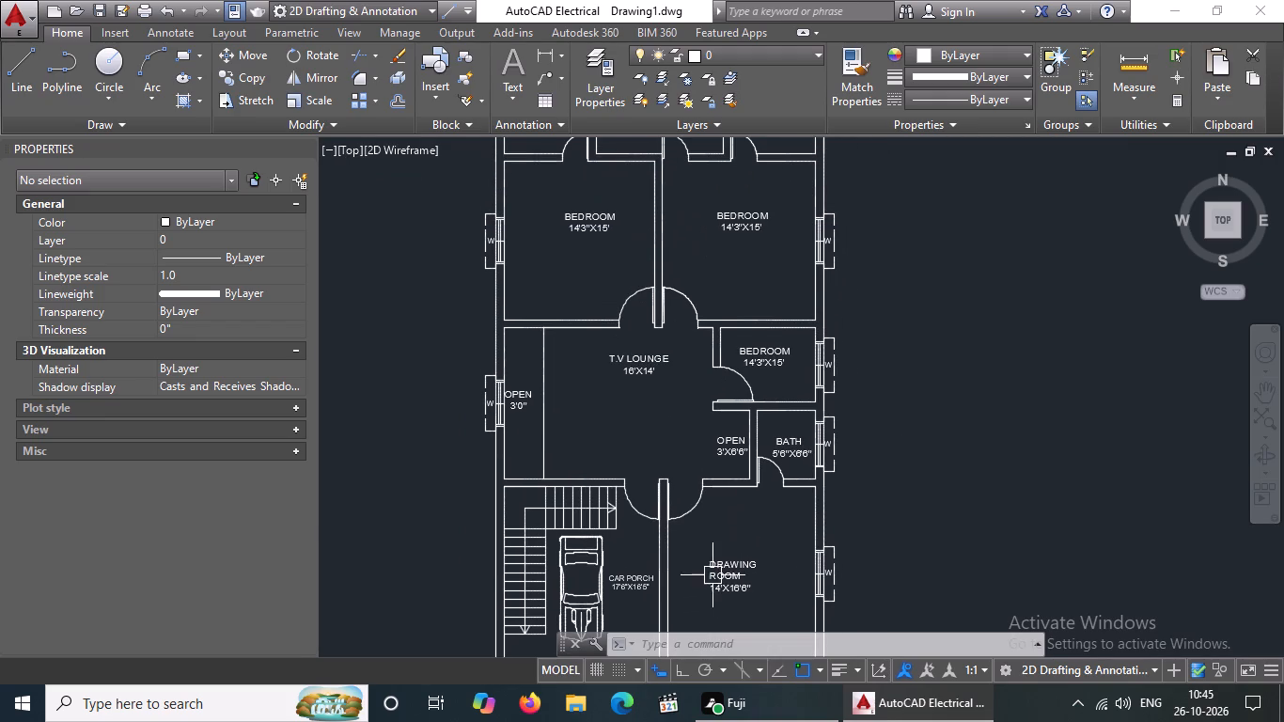
scroll(574, 202, "down", 2)
scroll(575, 170, "up", 3)
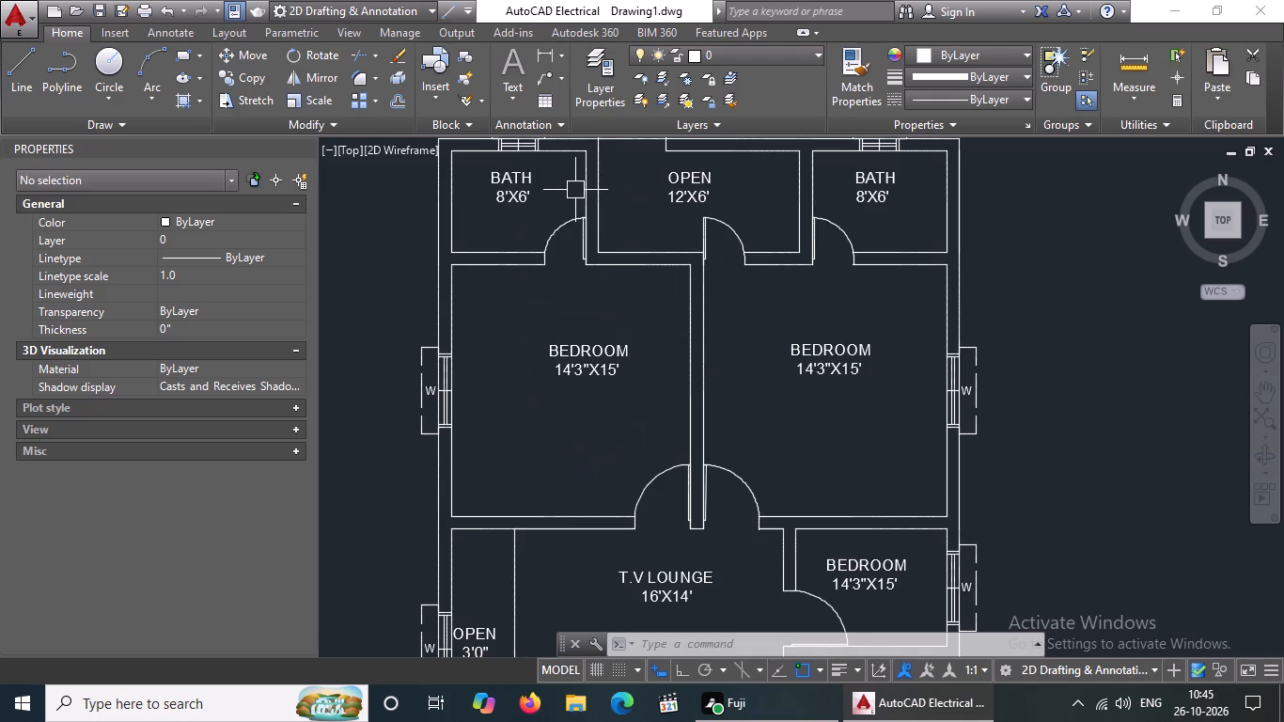
scroll(537, 297, "down", 1)
middle_click_drag(537, 298, 536, 340)
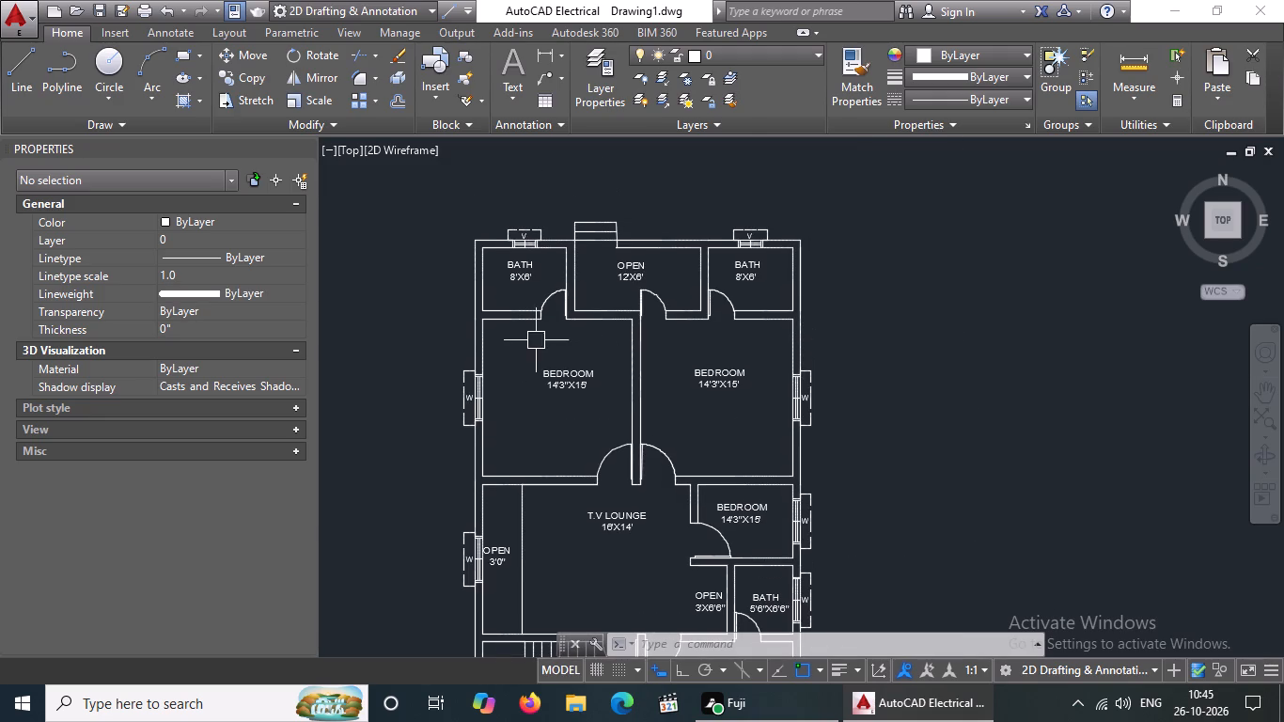
scroll(517, 258, "up", 2)
key("Escape")
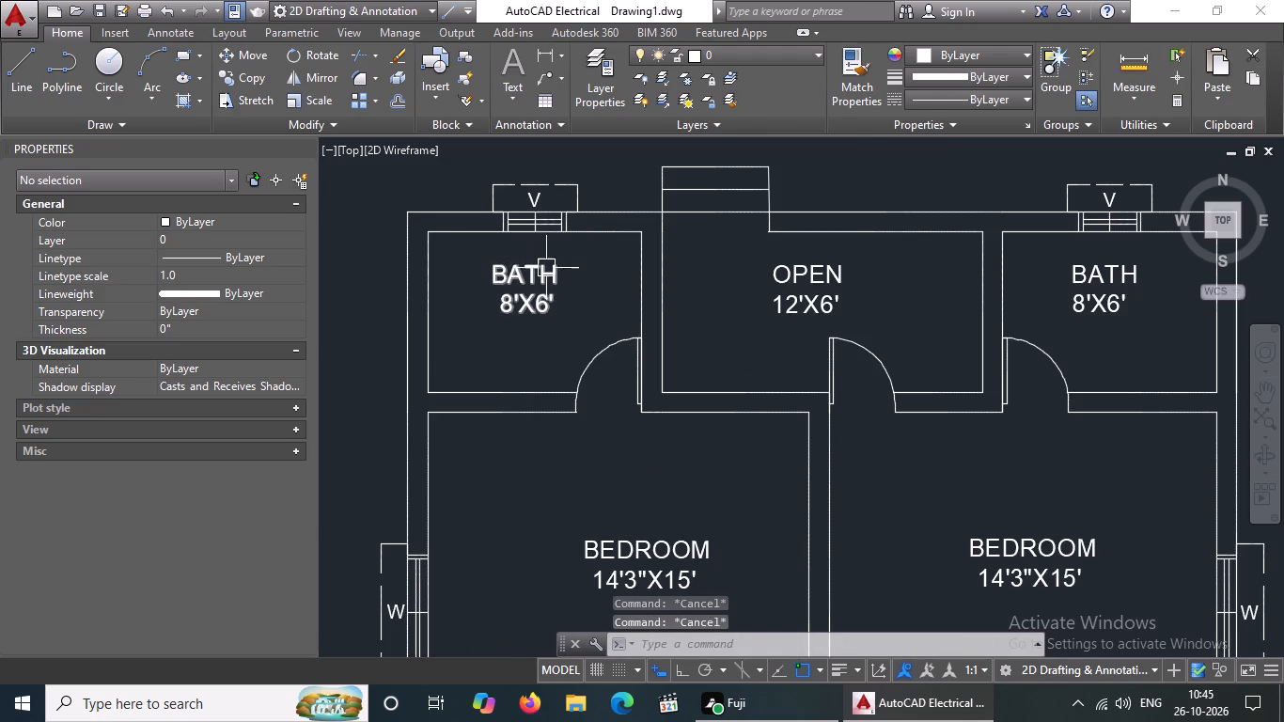
Set the text height of the DRAWING ROOM label to 6".
scroll(548, 266, "down", 4)
scroll(592, 426, "up", 4)
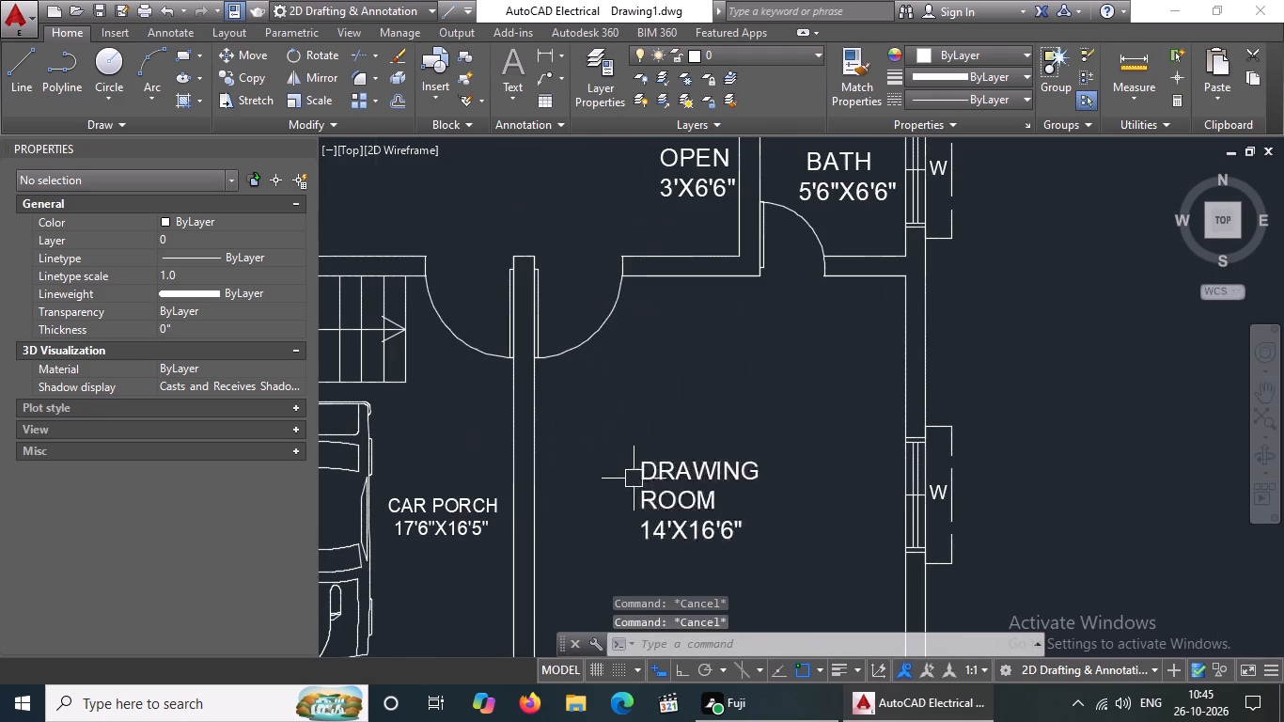
left_click(665, 482)
right_click(682, 488)
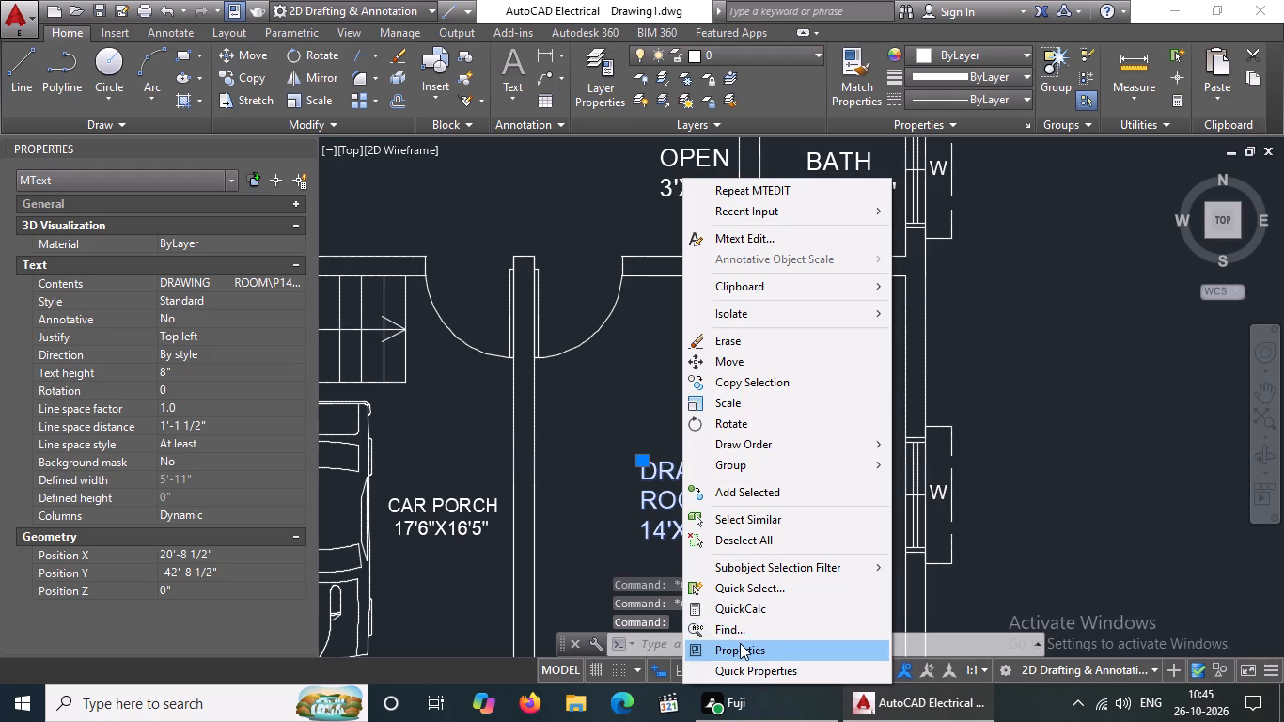
left_click(738, 645)
left_click(204, 374)
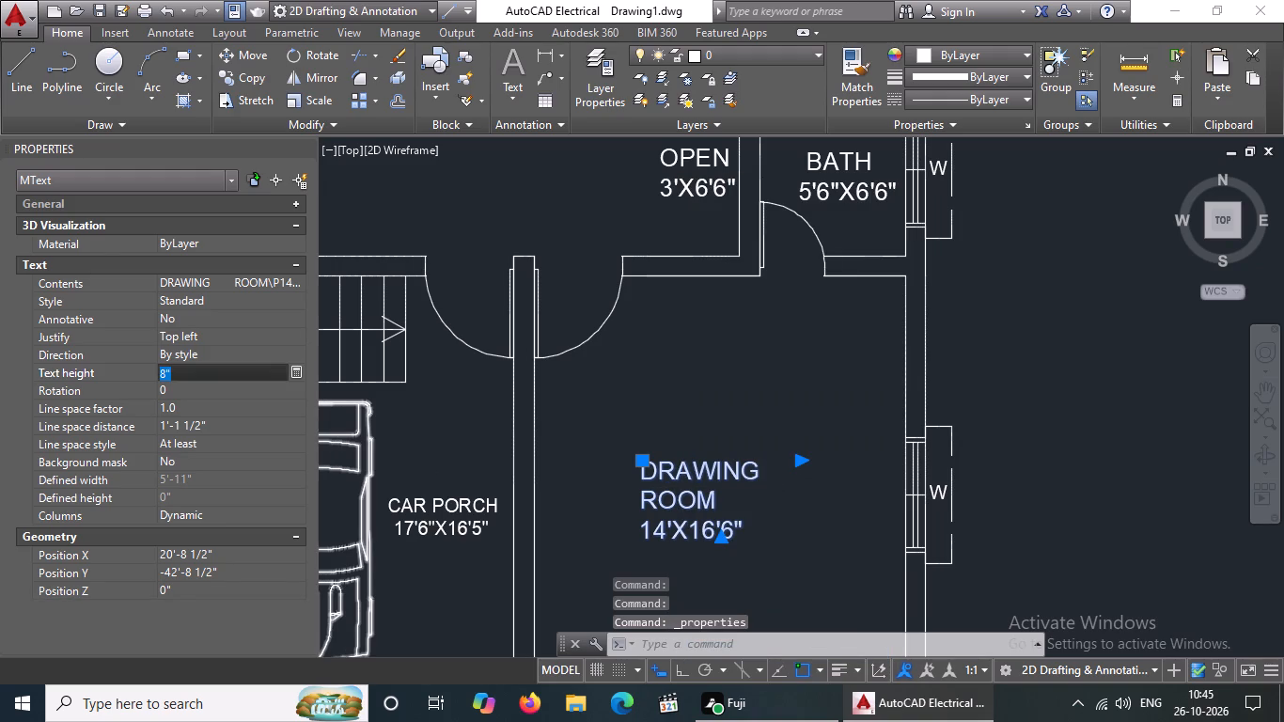
key("BackSpace")
key("BackSpace")
key("6")
key("shift+quotedbl")
key("Return")
Set the text height of the OPEN 3'X6'6" label beside the small bath to 6".
scroll(647, 524, "down", 2)
left_click(653, 378)
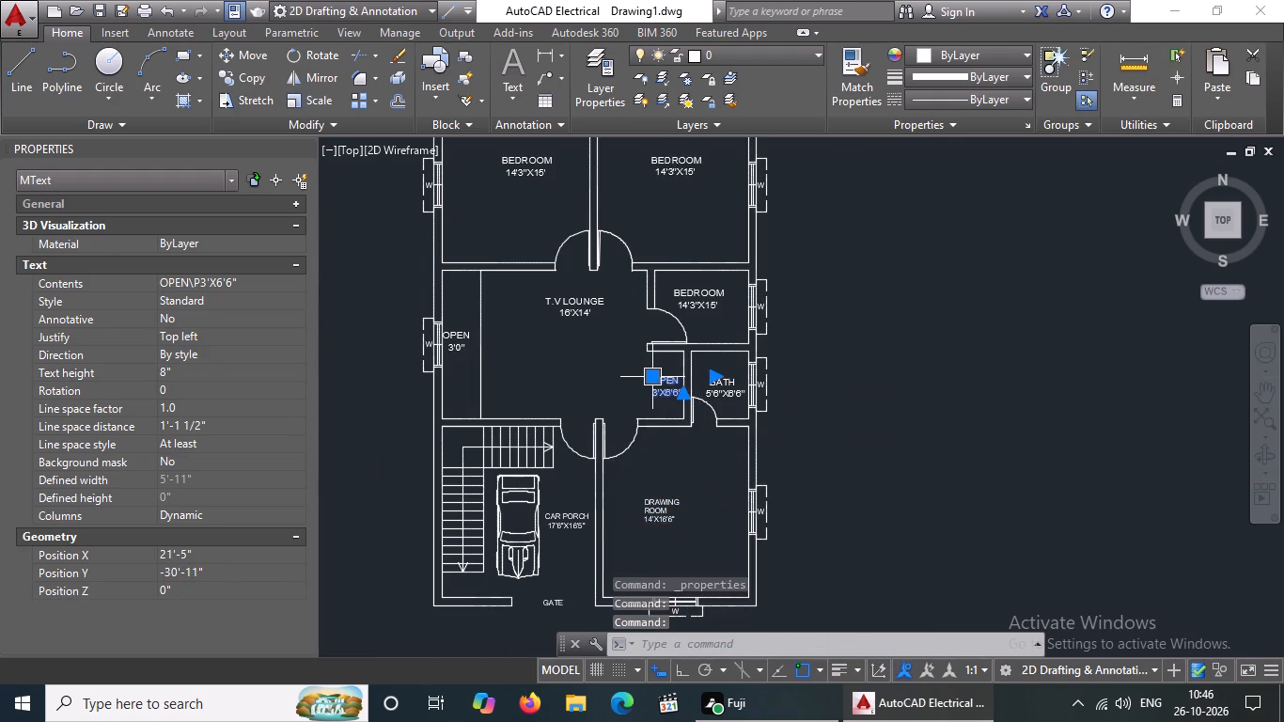
right_click(653, 378)
left_click(697, 649)
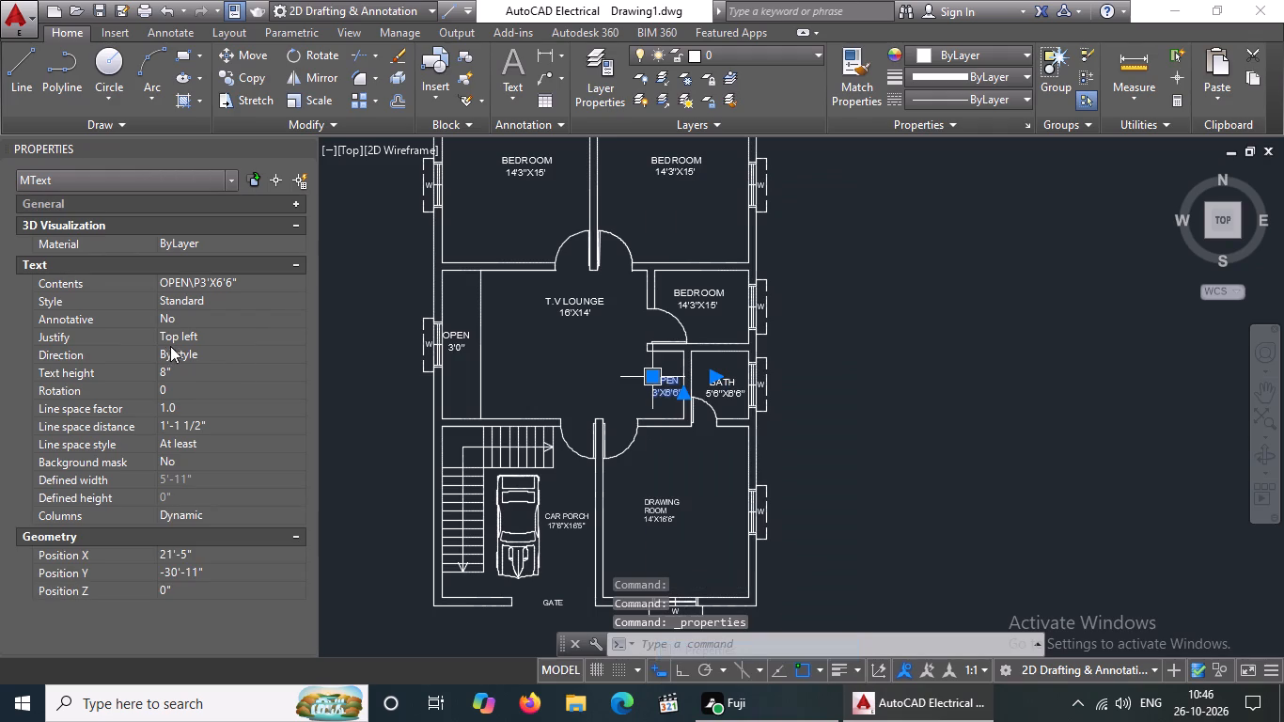
left_click(180, 371)
key("BackSpace")
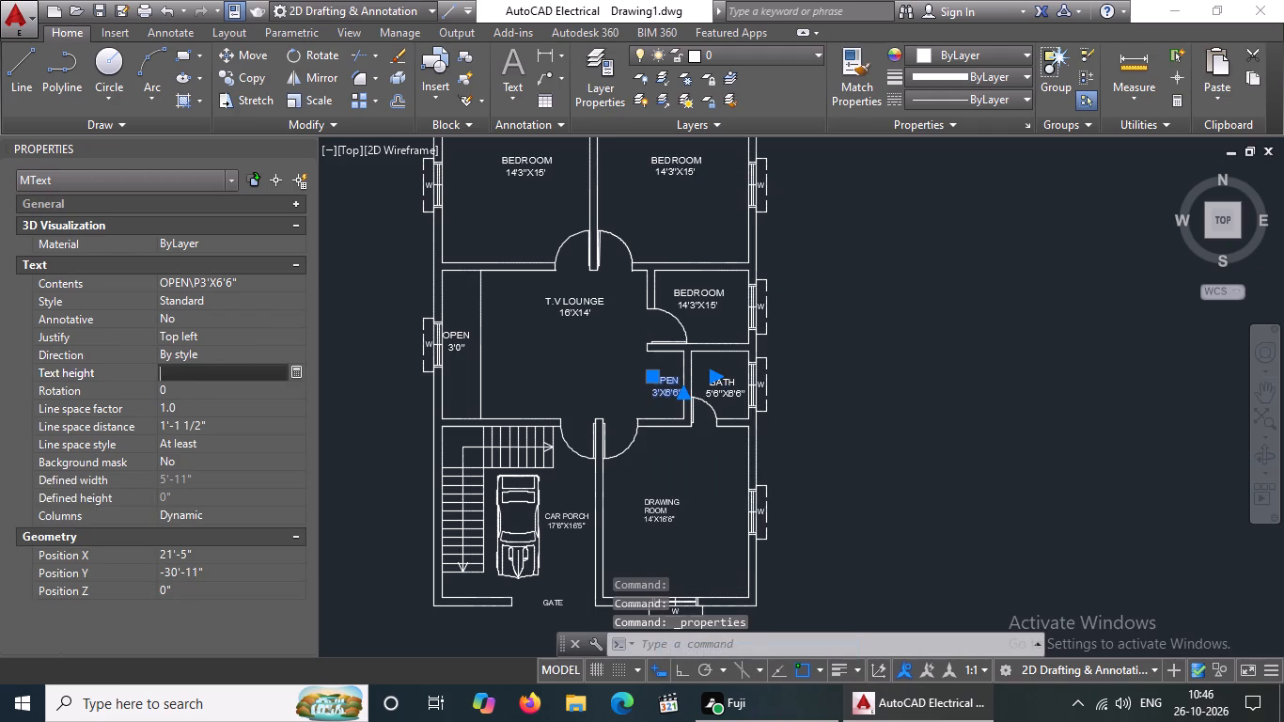
key("BackSpace")
type("6\"")
key("Return")
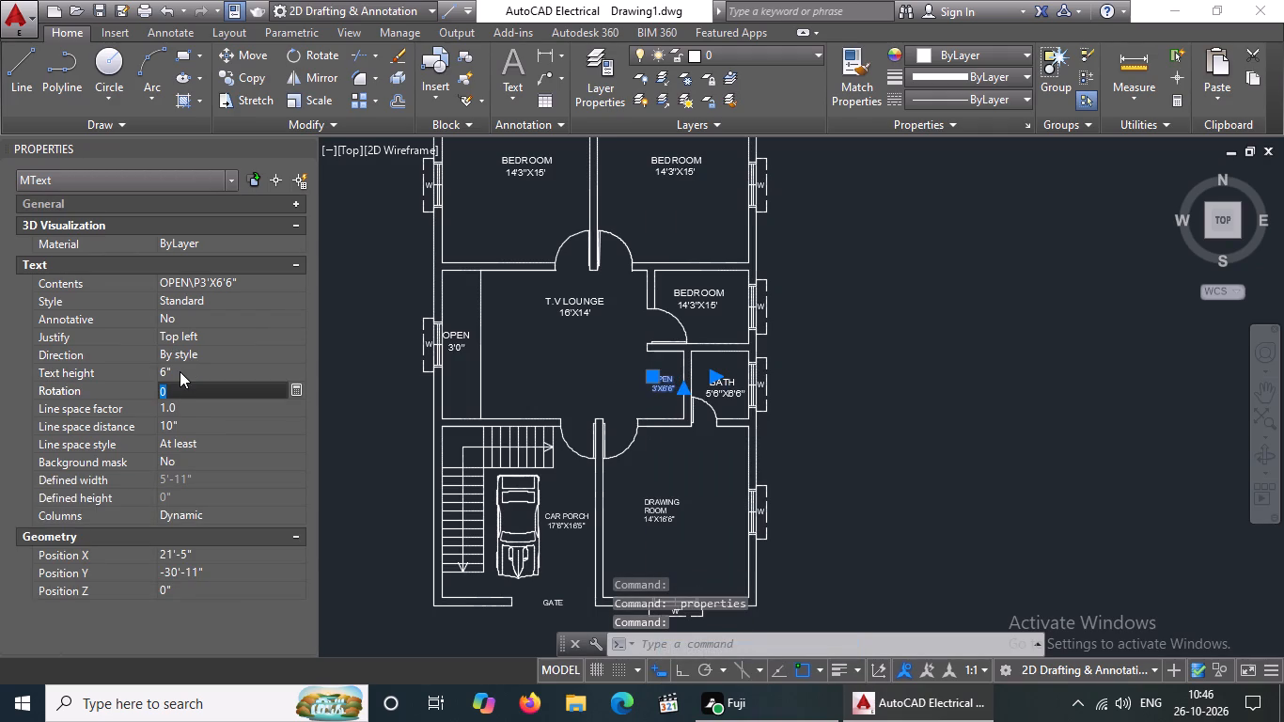
Set the text height of the BATH 5'6"X6'6" label to 6".
scroll(739, 394, "up", 2)
left_click(705, 394)
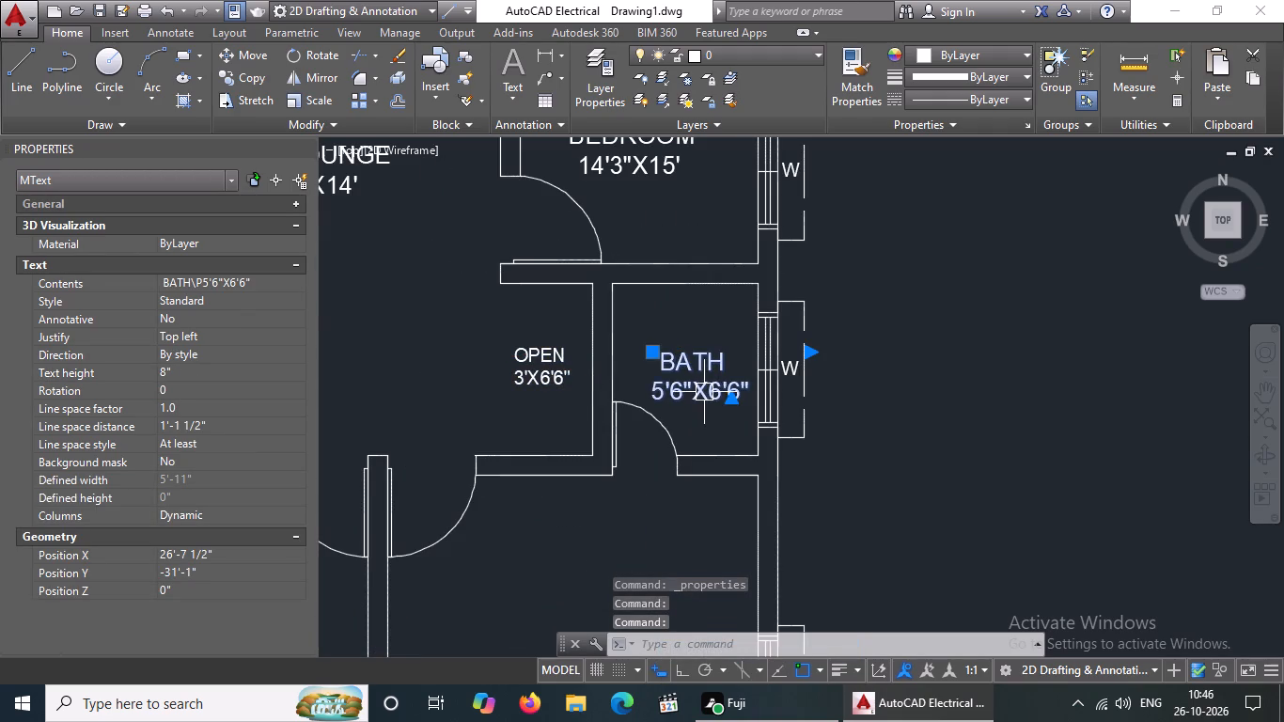
left_click(207, 369)
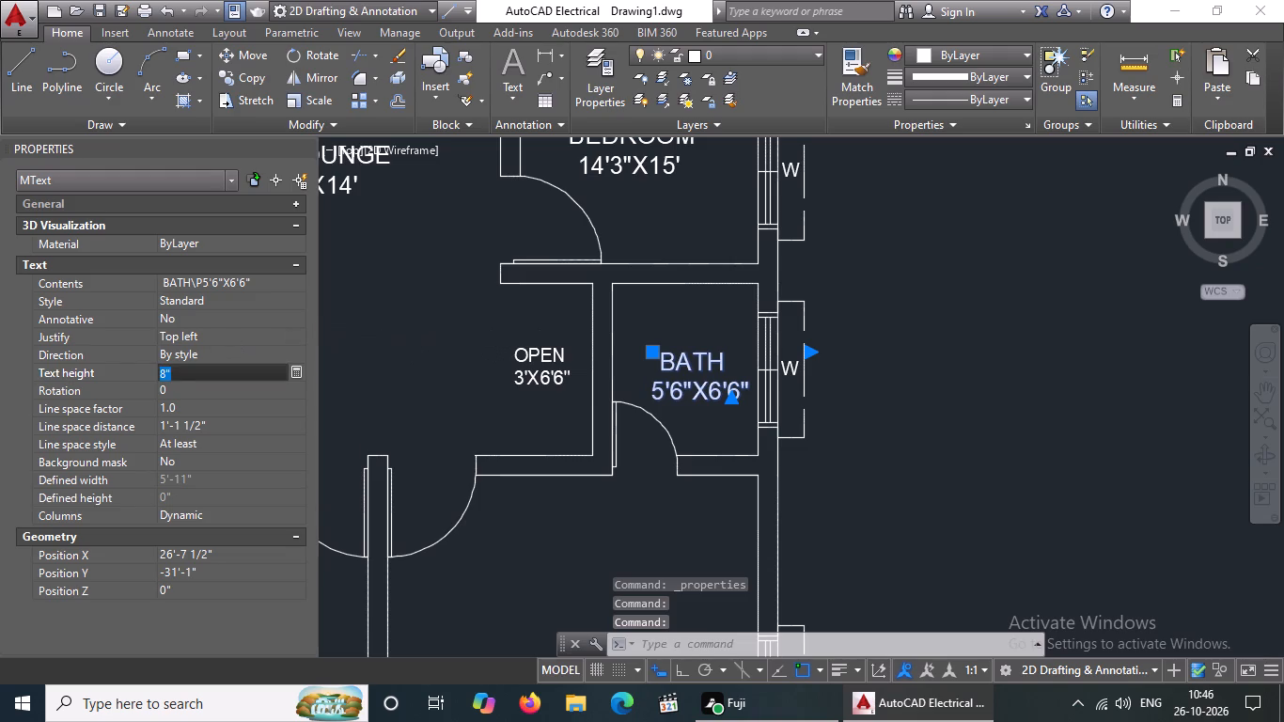
key("BackSpace")
key("BackSpace")
key("6")
key("BackSpace")
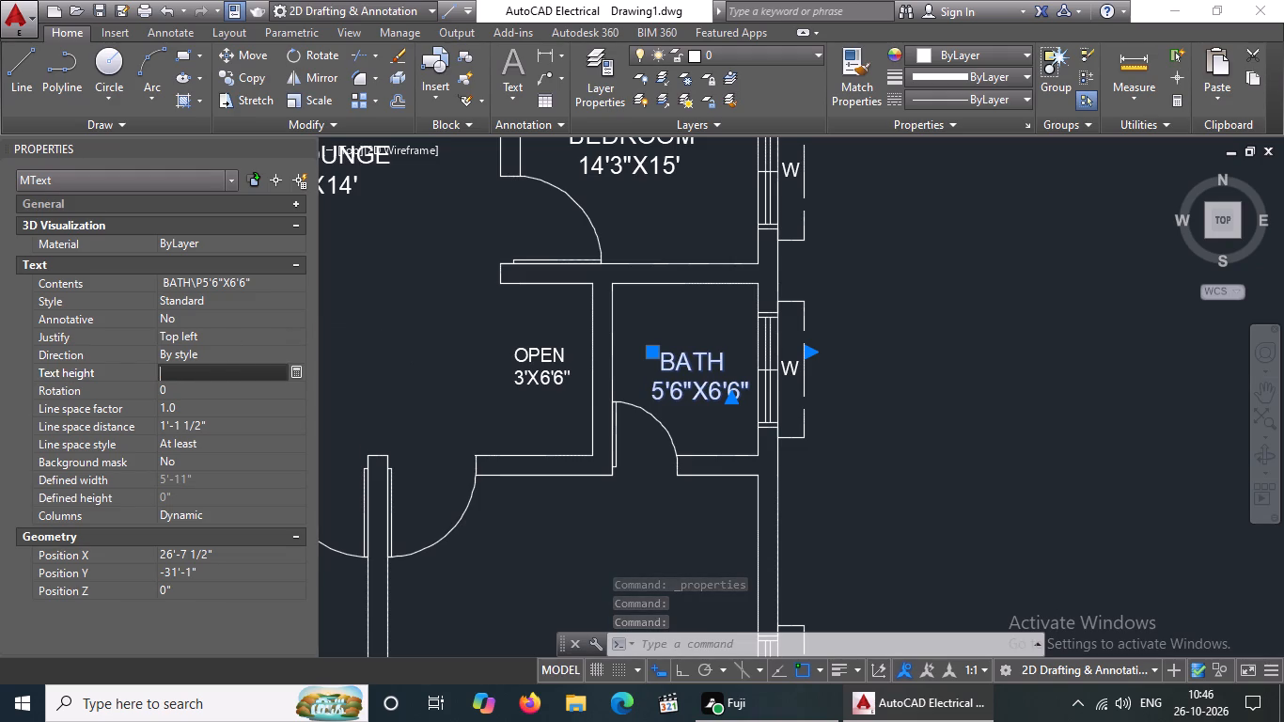
type("6\"")
key("Return")
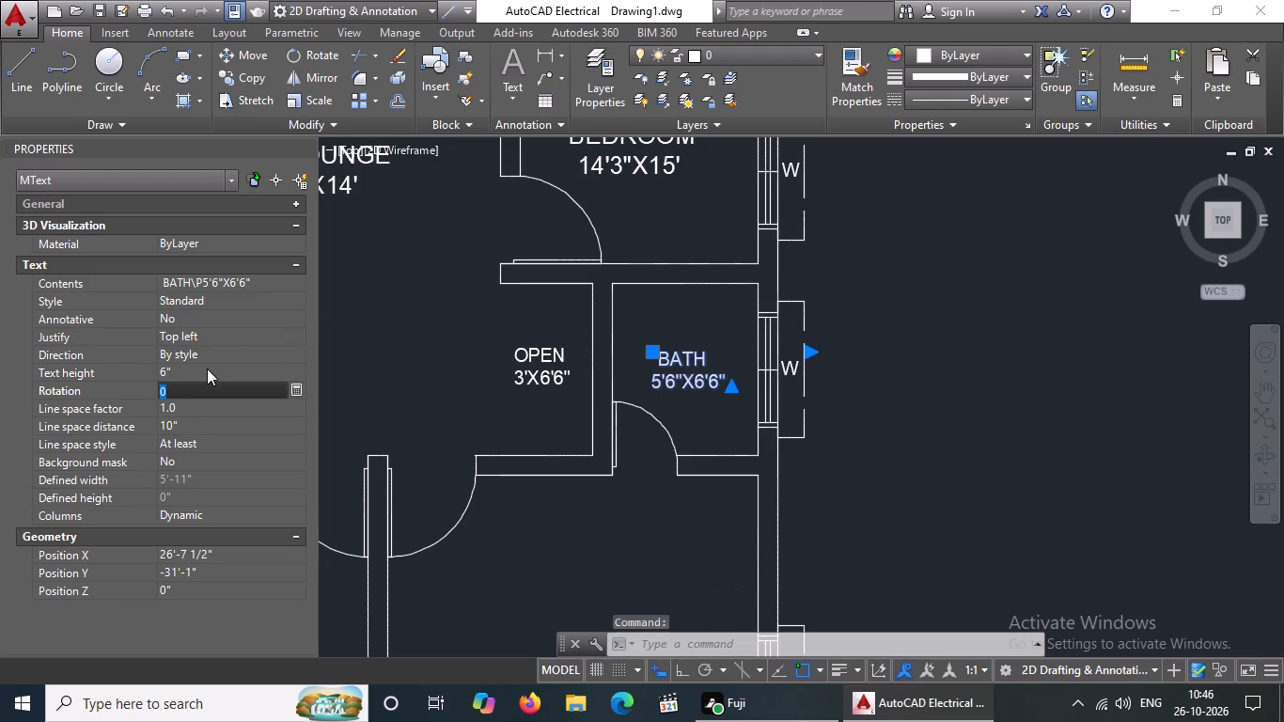
Set the text height of the OPEN 3'0" label west of the T.V lounge to 6".
scroll(368, 301, "down", 2)
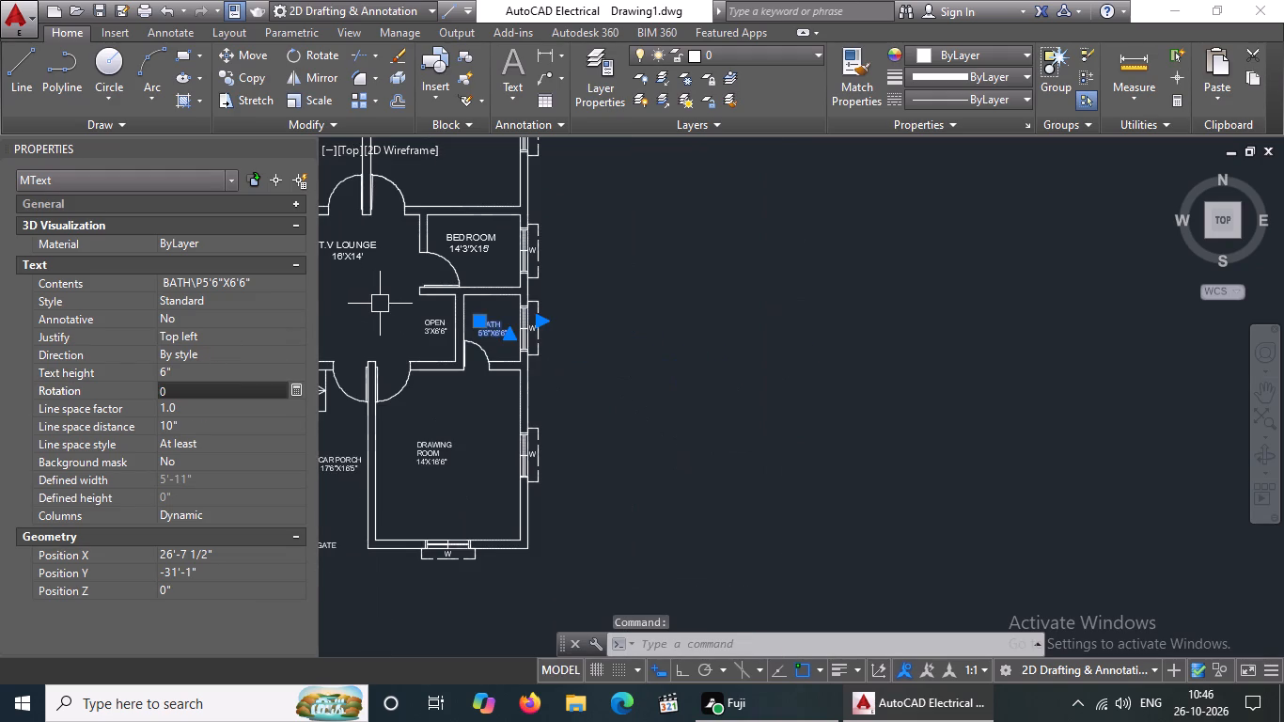
middle_click_drag(416, 417, 420, 431)
middle_click_drag(439, 407, 519, 468)
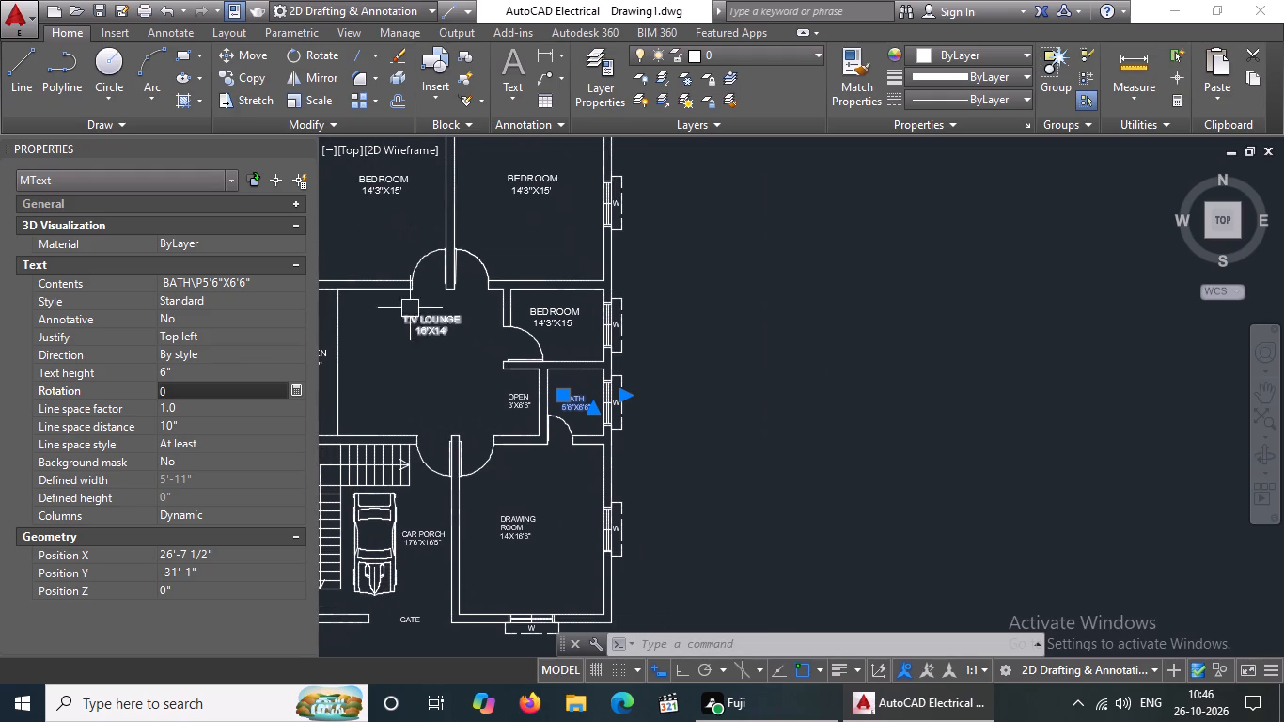
scroll(458, 309, "up", 1)
middle_click_drag(468, 320, 536, 353)
scroll(564, 346, "down", 2)
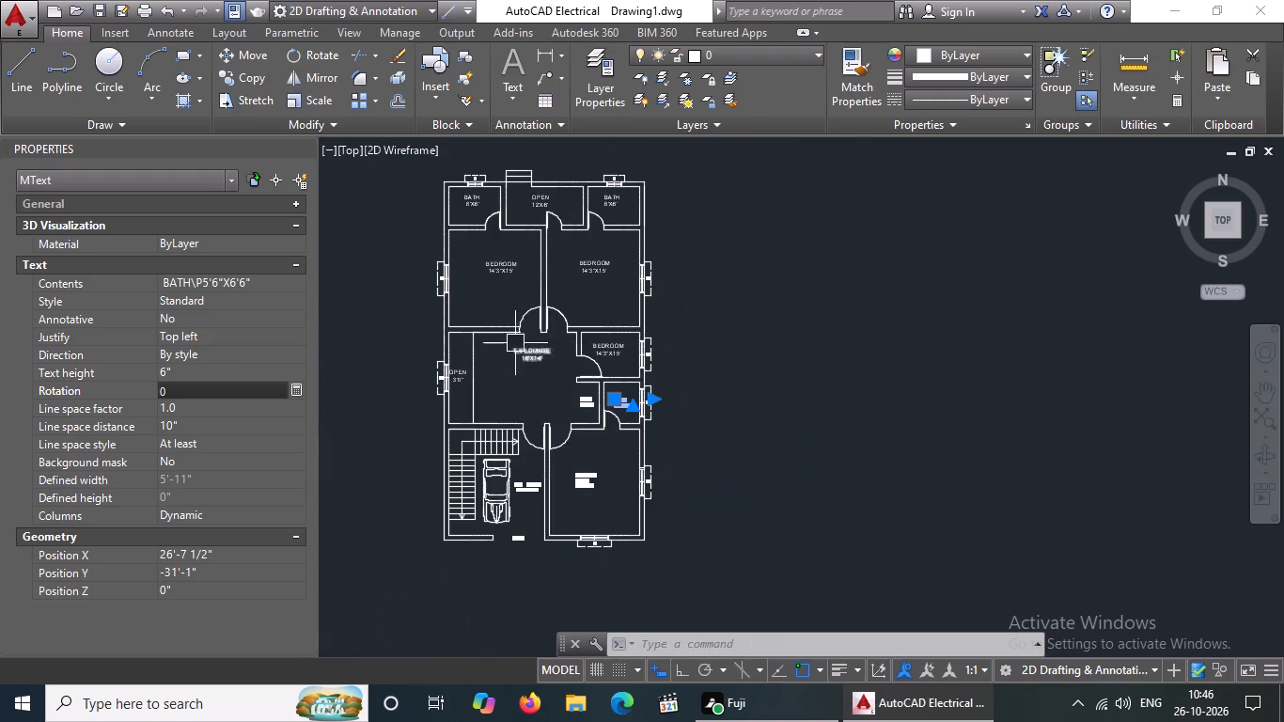
scroll(502, 343, "up", 2)
left_click(387, 425)
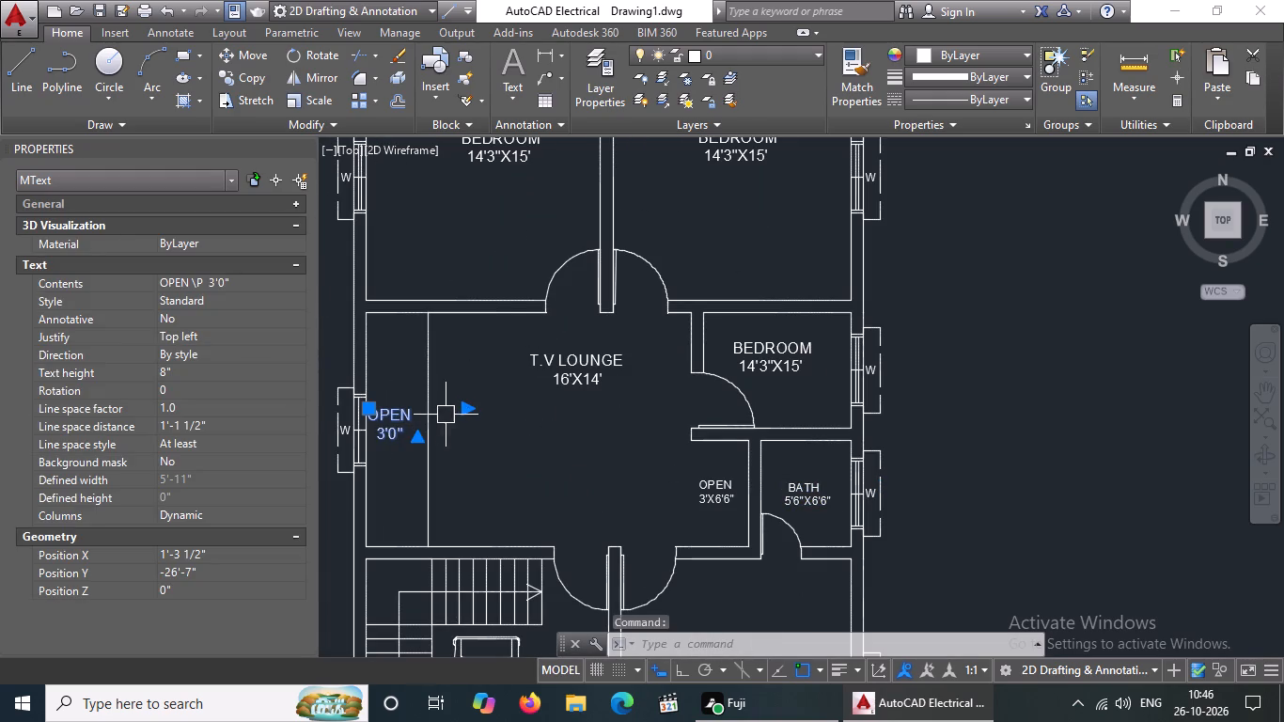
right_click(473, 447)
left_click(521, 651)
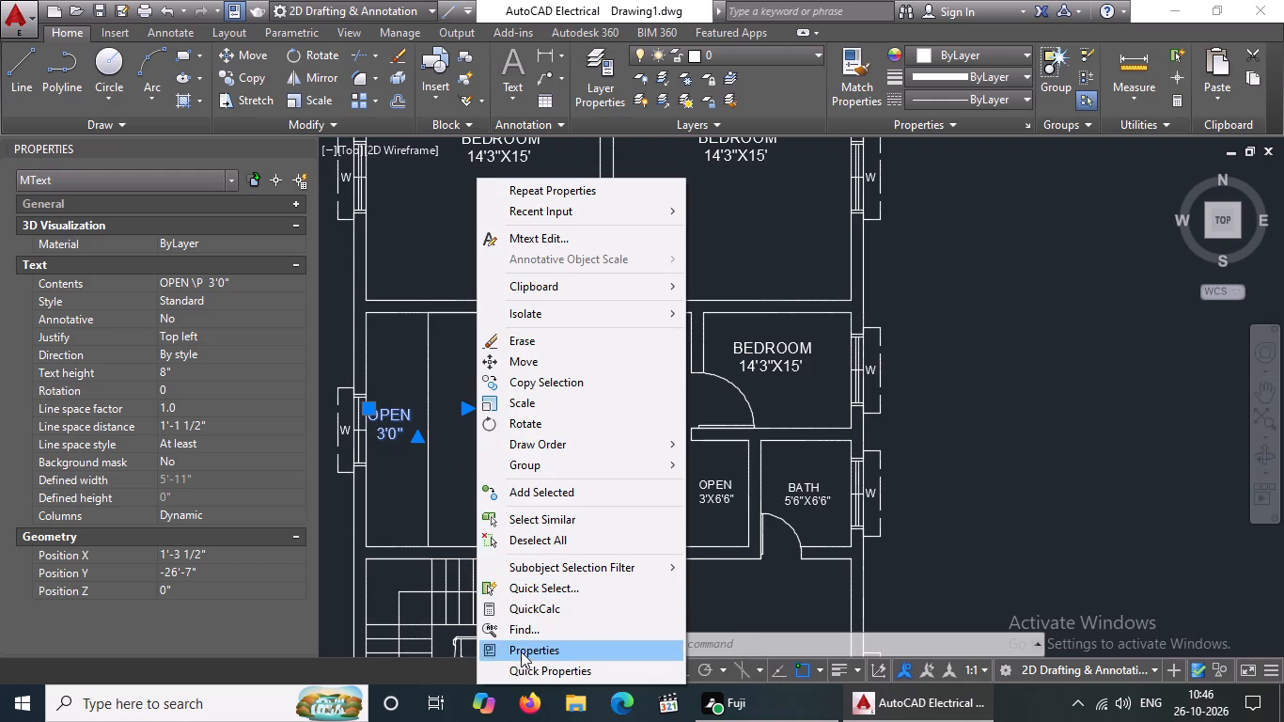
left_click(186, 371)
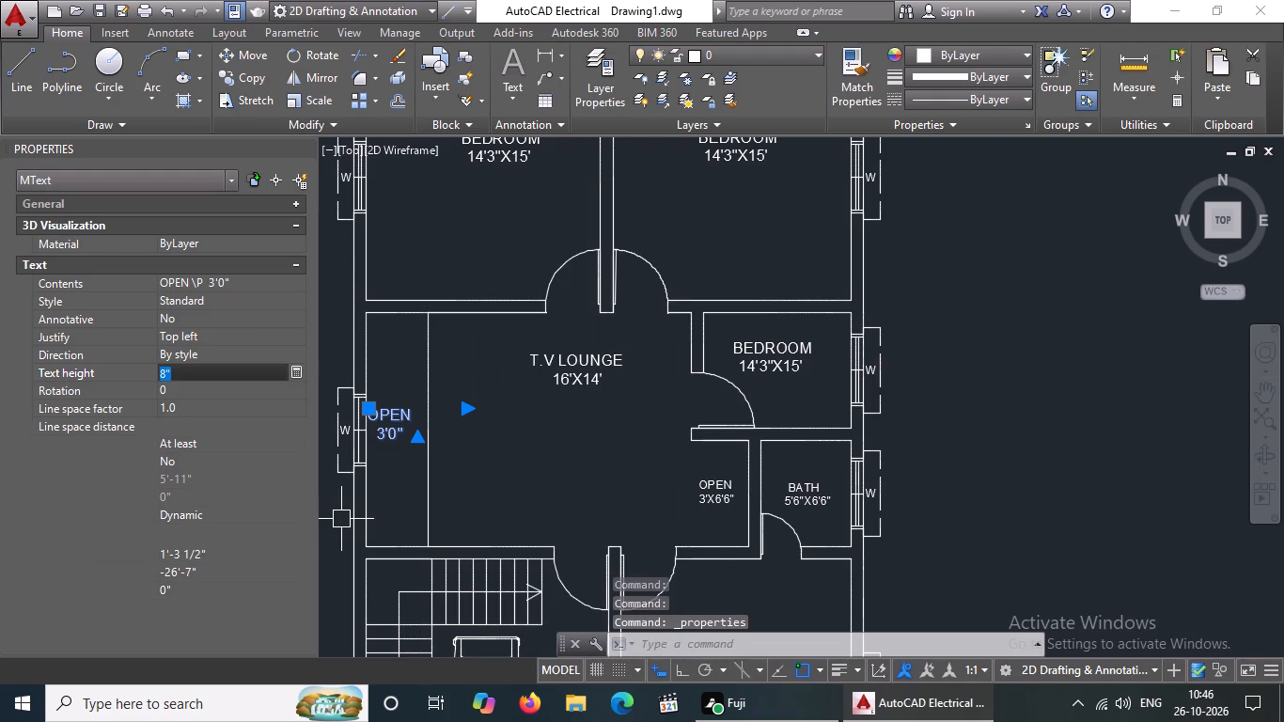
key("BackSpace")
key("BackSpace")
type("6\"")
key("Return")
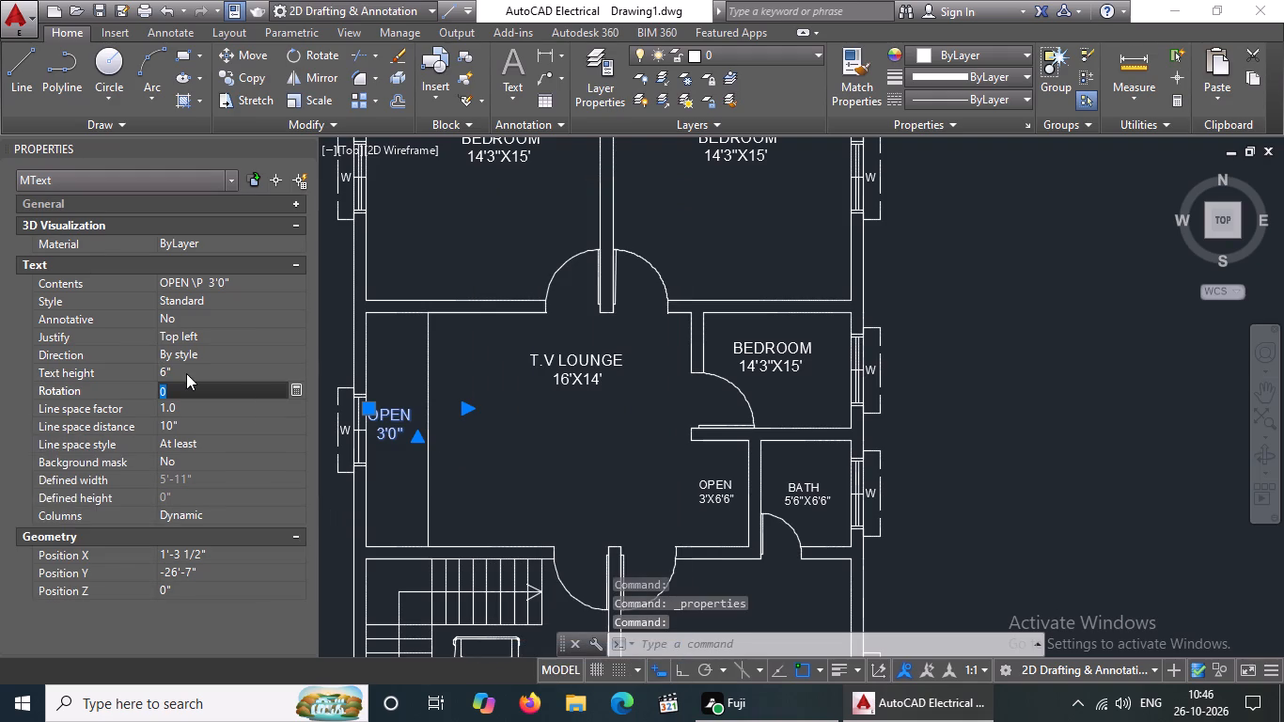
Set the text height of the T.V LOUNGE 16'X14' label to 6".
left_click(562, 372)
right_click(564, 377)
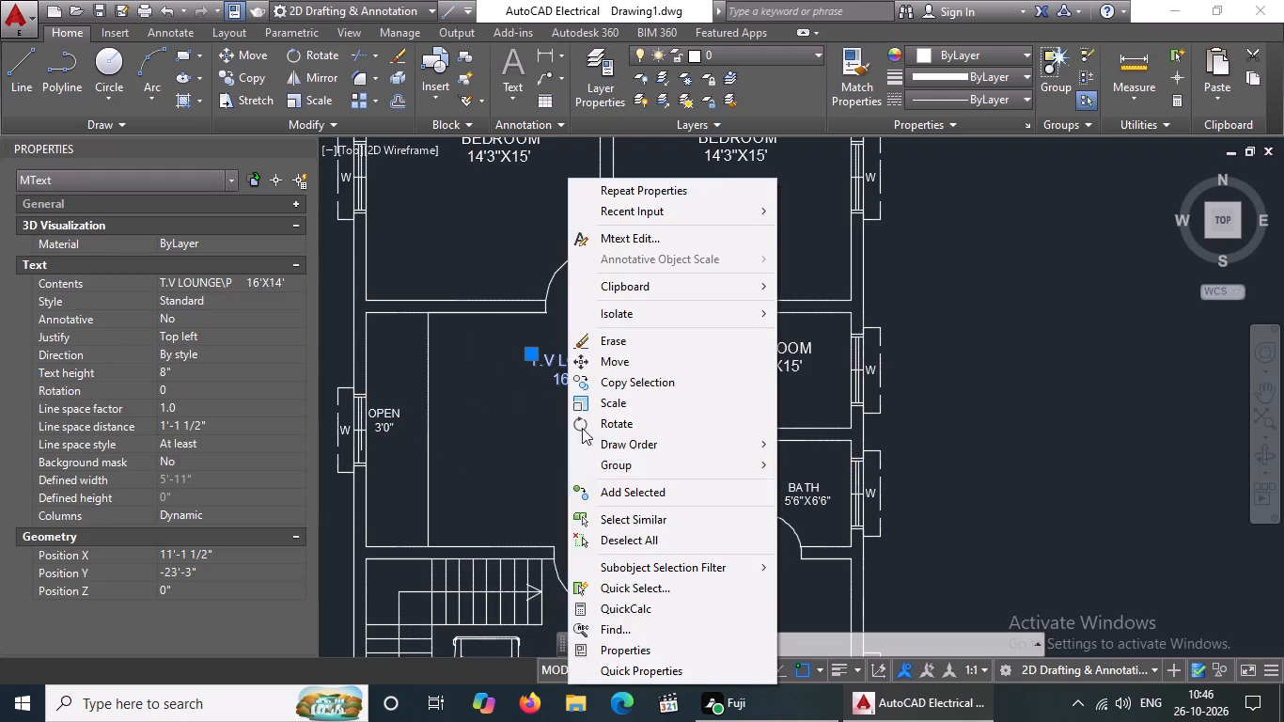
left_click(633, 651)
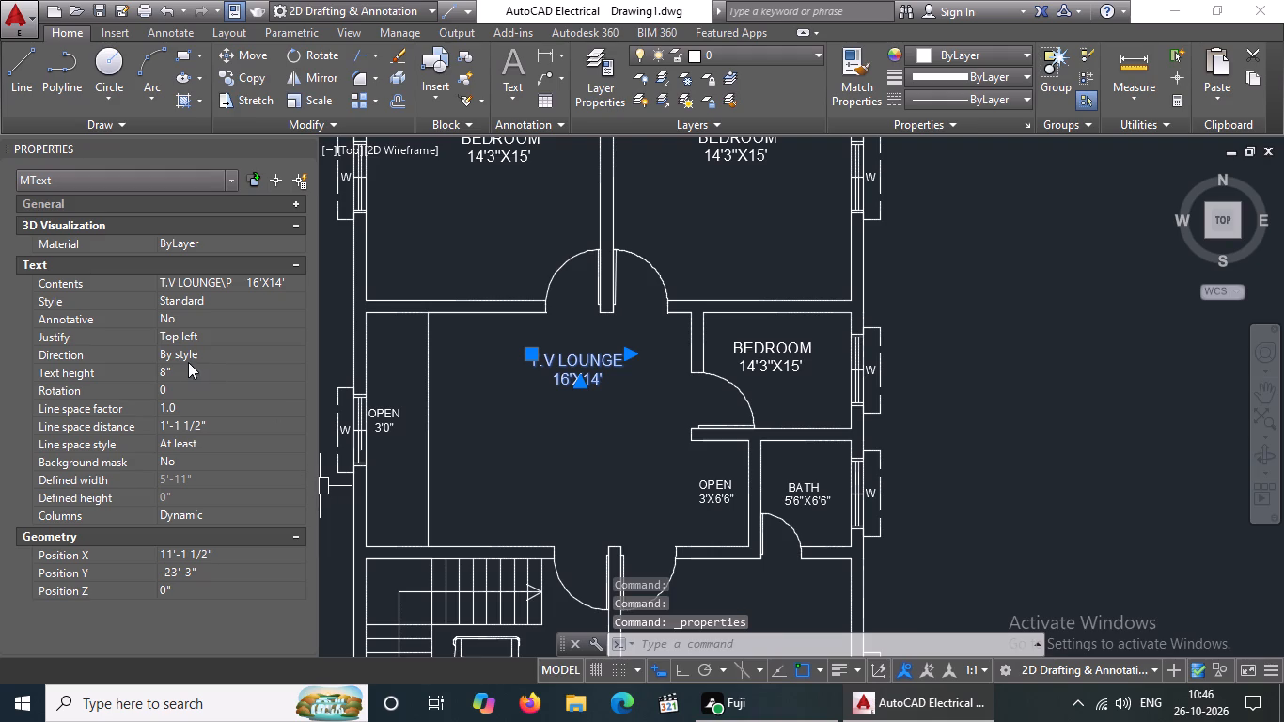
left_click(180, 374)
key("BackSpace")
key("BackSpace")
type("6\"")
key("Return")
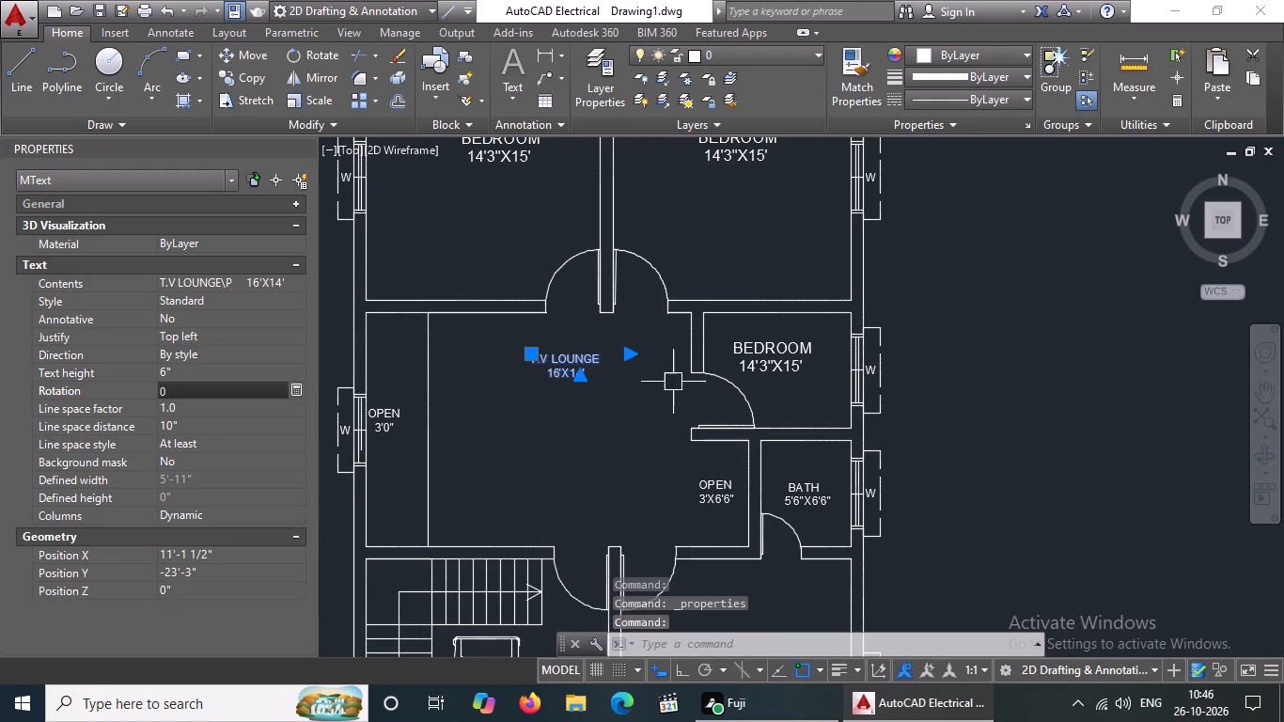
Set the text height of the BEDROOM label in the small room east of the T.V lounge to 6".
left_click(774, 354)
right_click(775, 354)
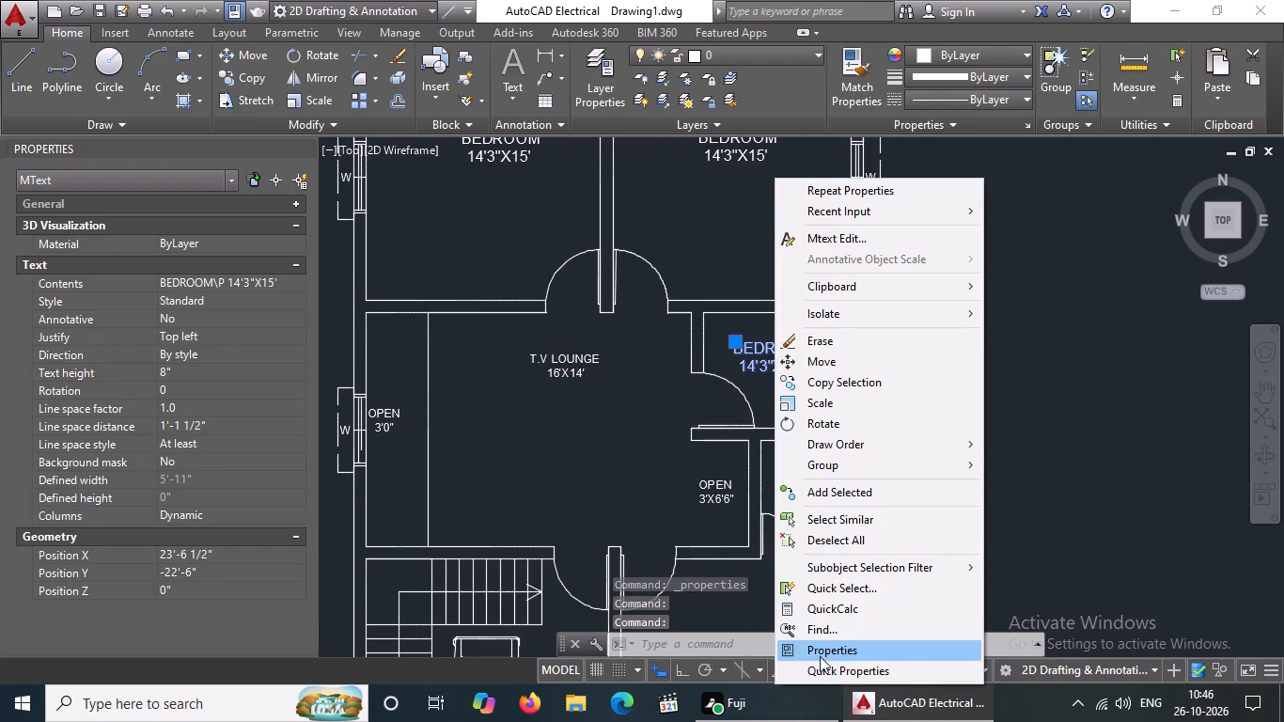
left_click(821, 646)
left_click(184, 369)
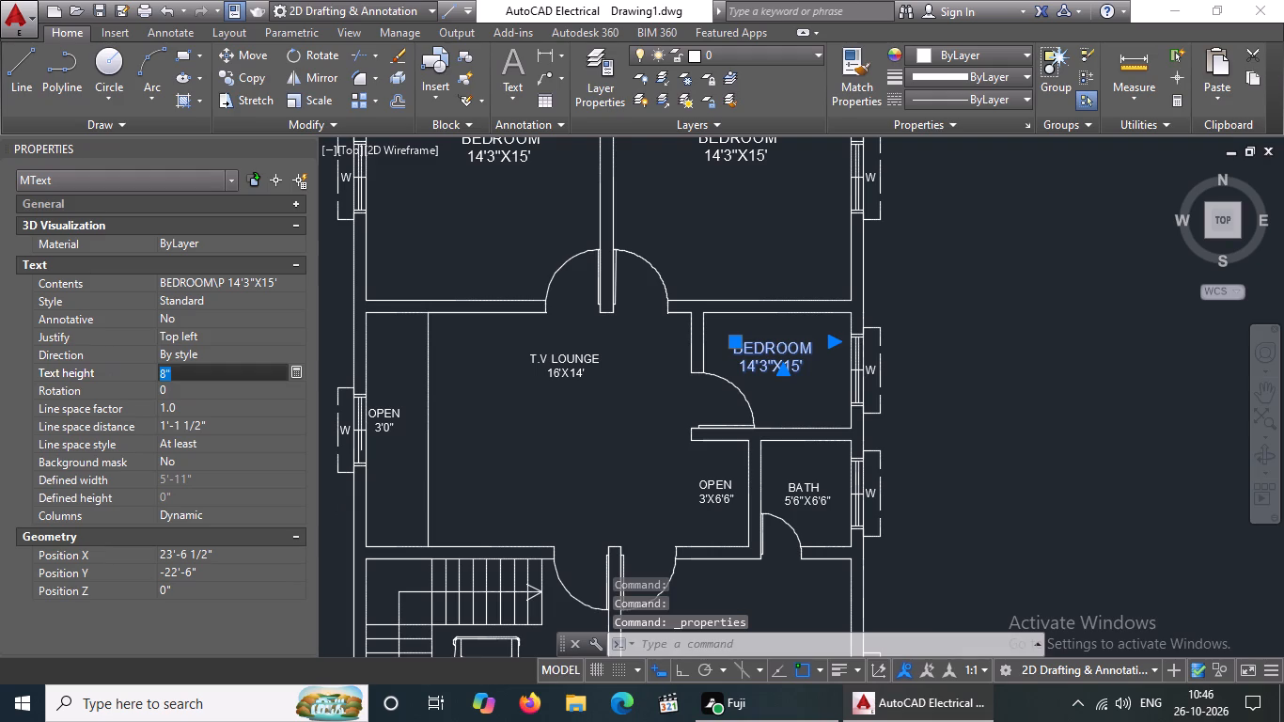
key("BackSpace")
key("BackSpace")
key("6")
key("shift+quotedbl")
key("Return")
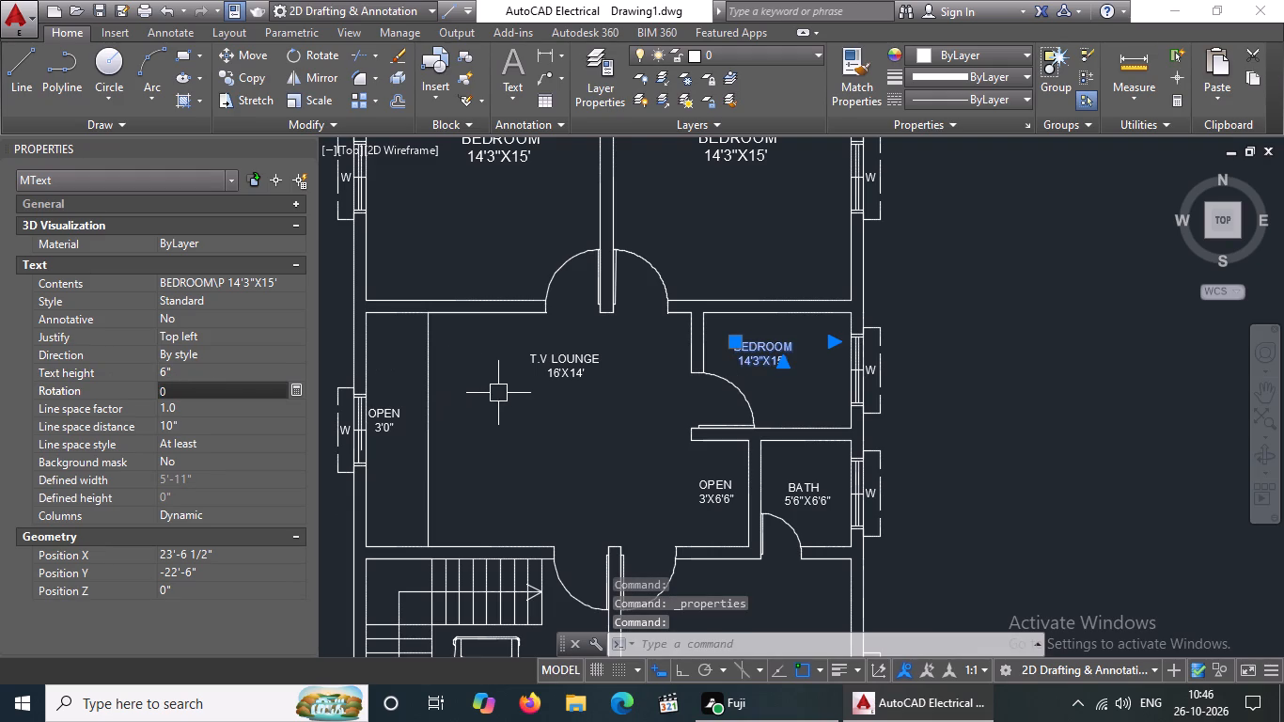
Set the text height of the BEDROOM 14'3"X15' label in the large northeast bedroom to 6".
middle_click_drag(496, 413, 493, 522)
left_click(729, 256)
right_click(730, 260)
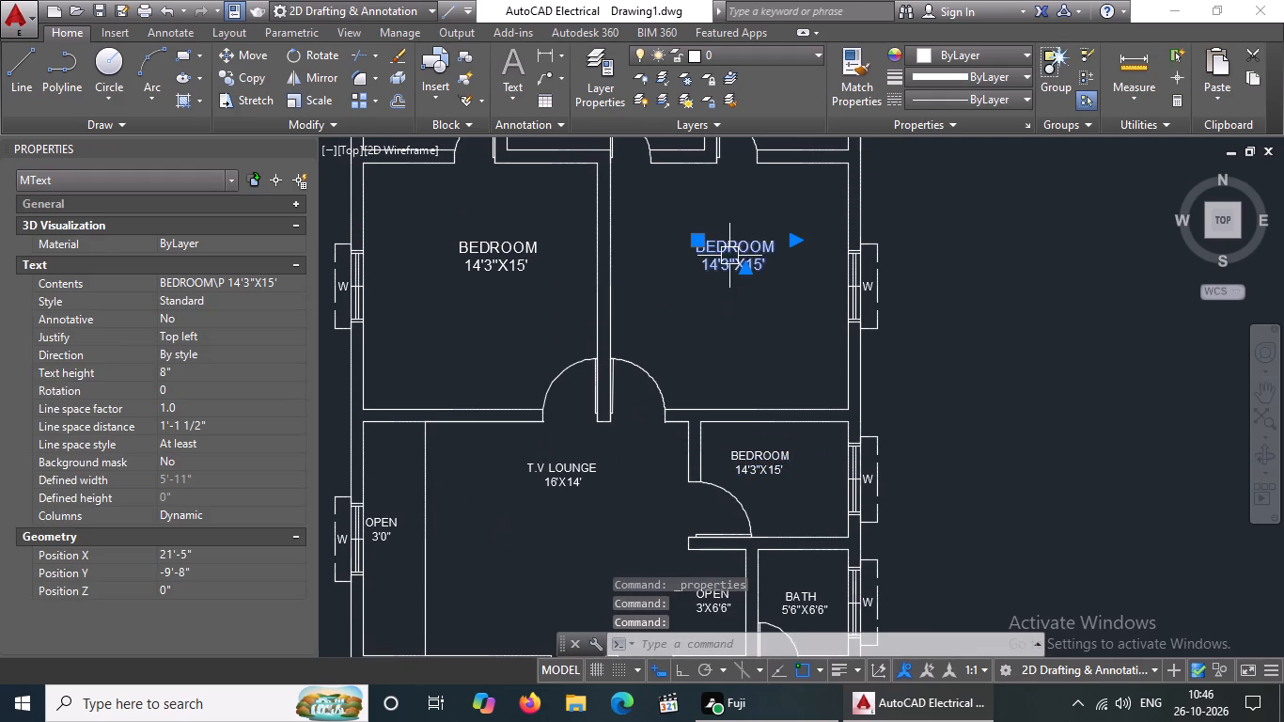
left_click(790, 646)
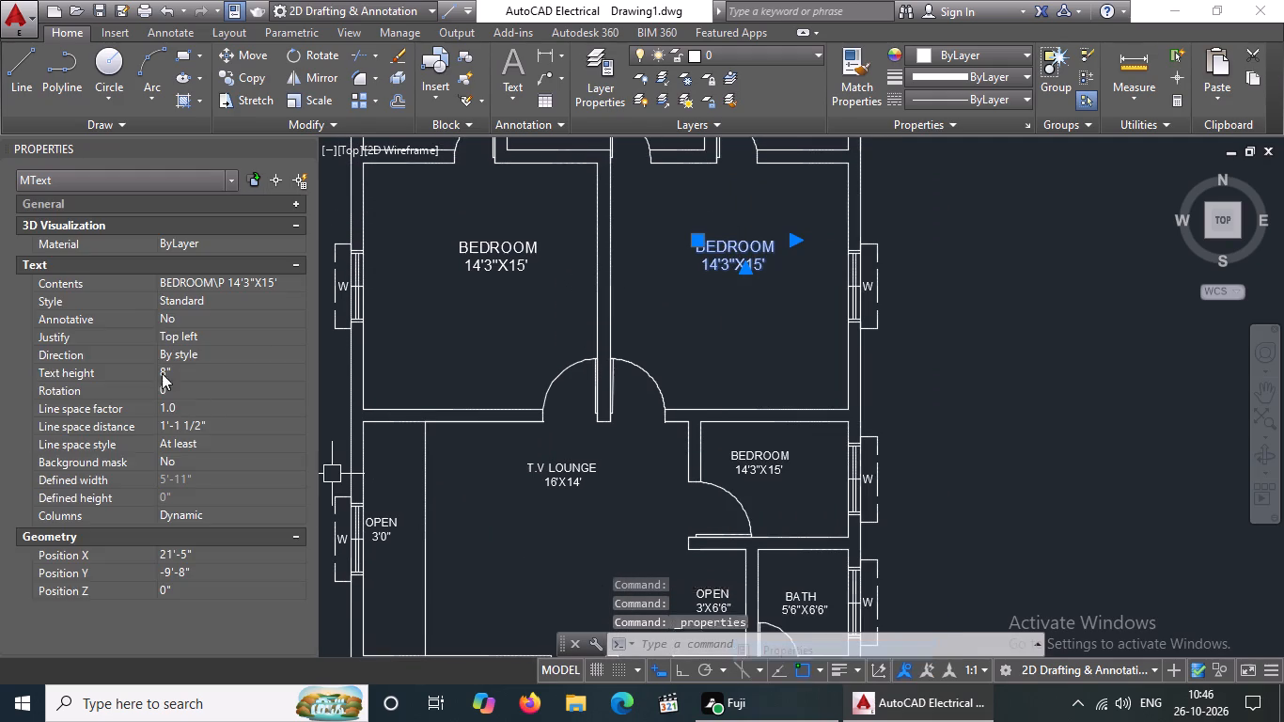
left_click(192, 373)
key("BackSpace")
key("BackSpace")
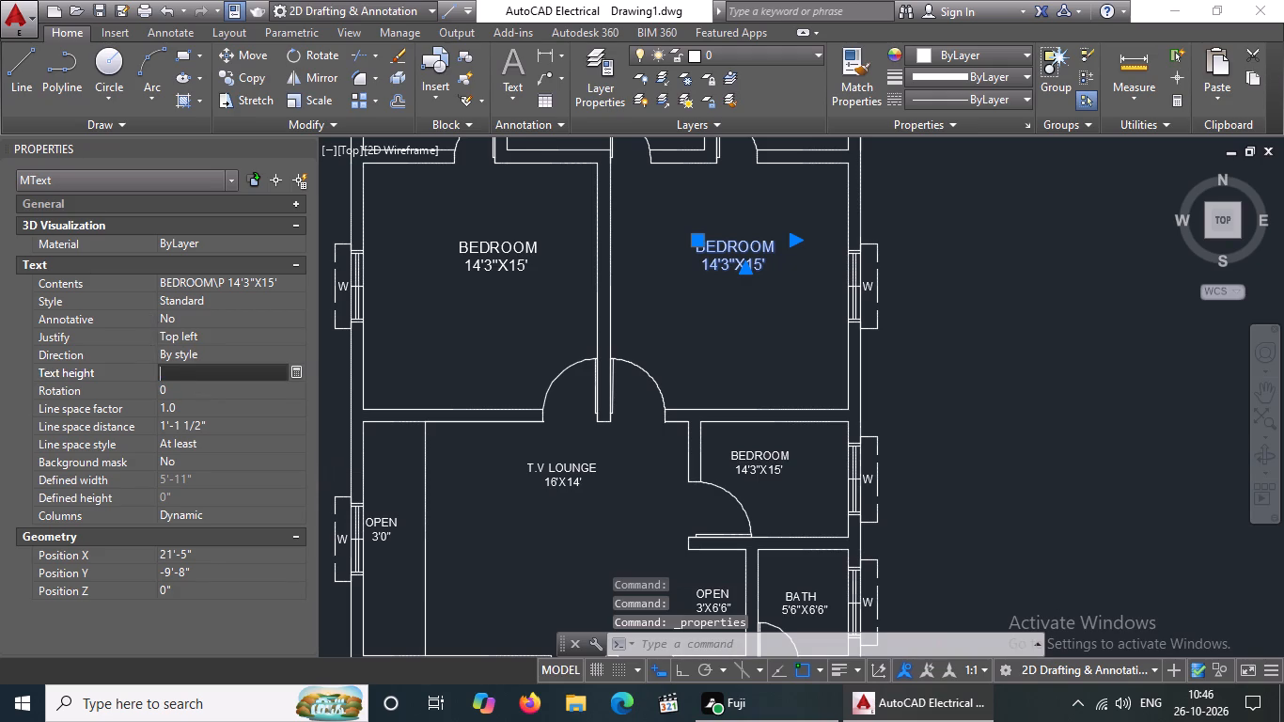
type("6\"")
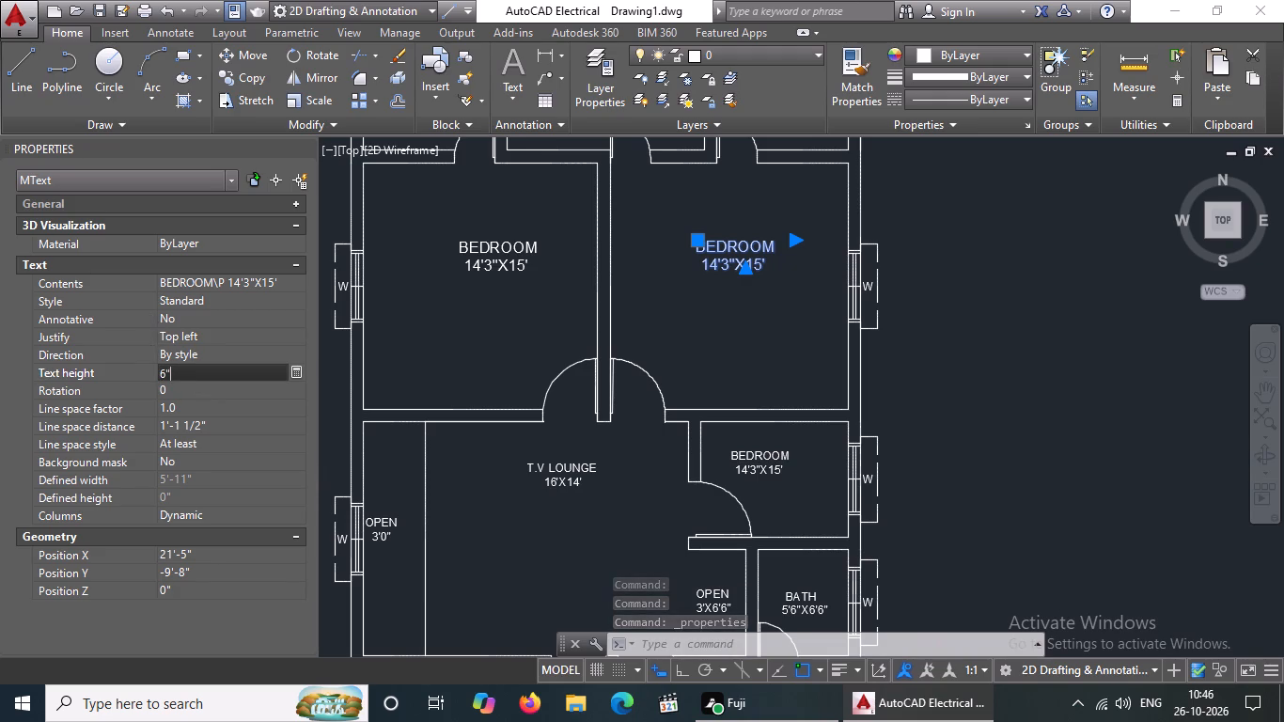
key("Return")
Set the text height of the BEDROOM 14'3"X15' label in the large northwest bedroom to 6" and close the object properties.
left_click(488, 259)
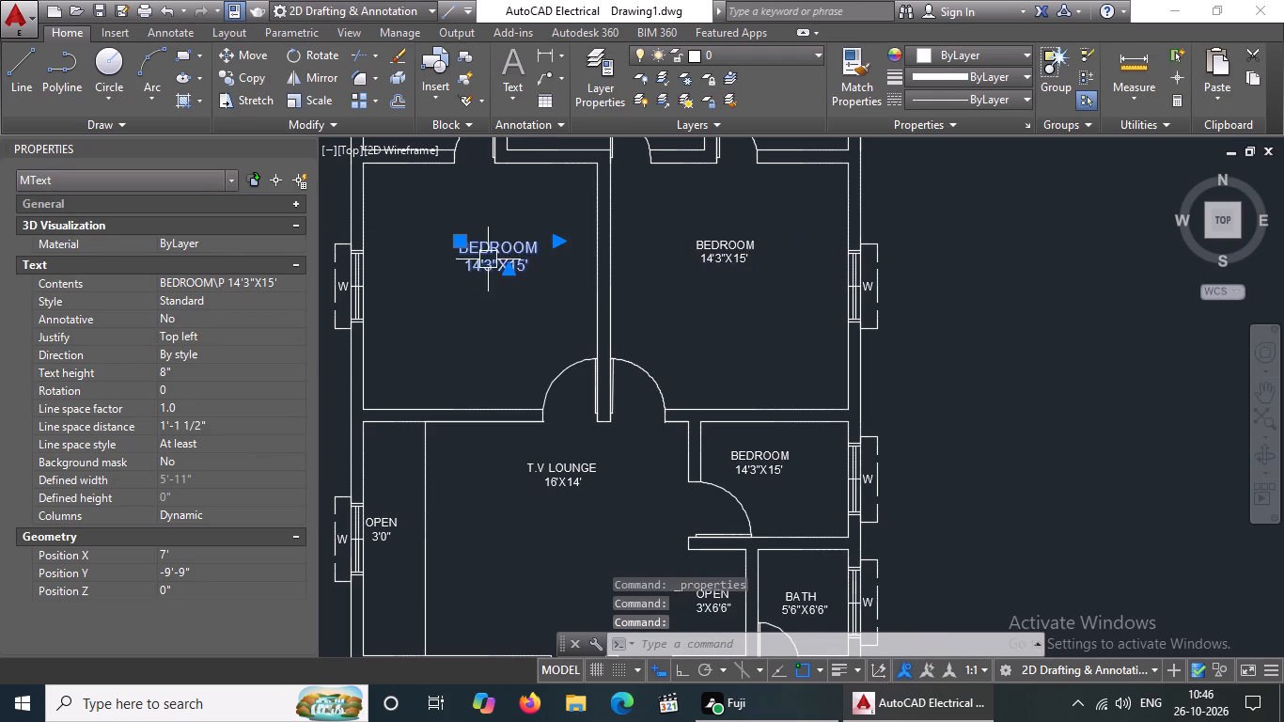
right_click(488, 259)
left_click(553, 649)
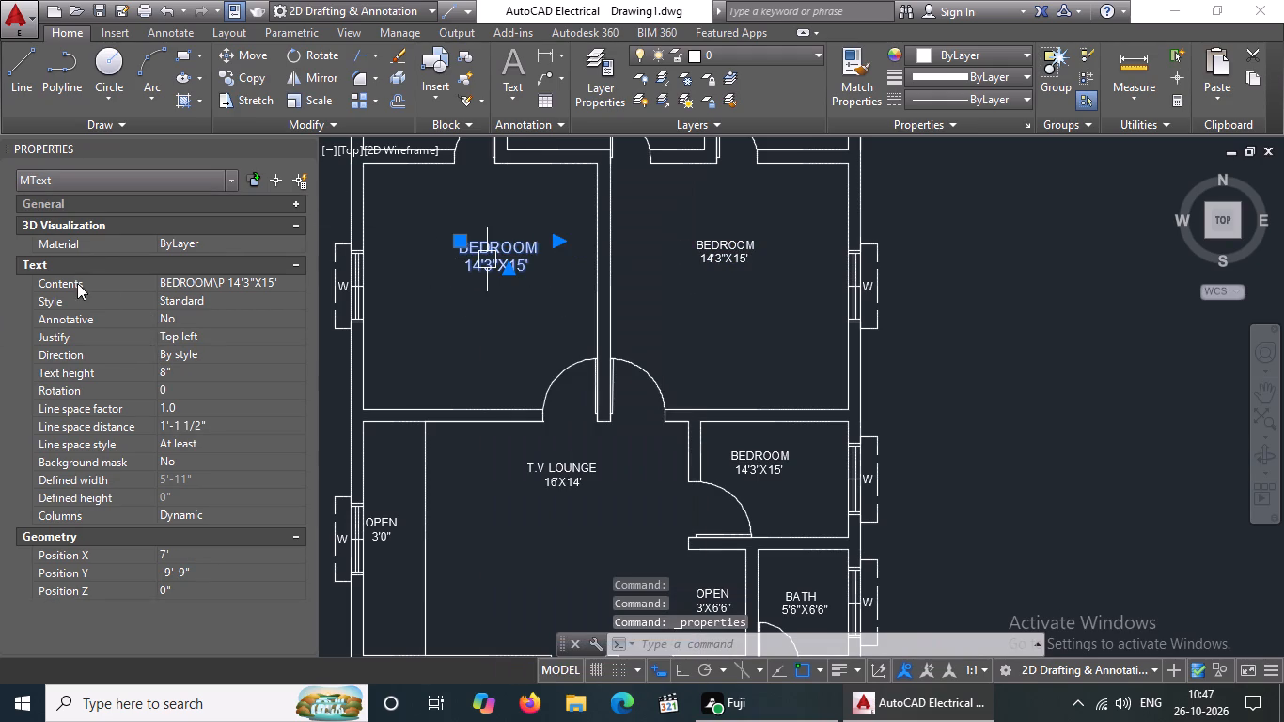
left_click(190, 373)
key("BackSpace")
key("BackSpace")
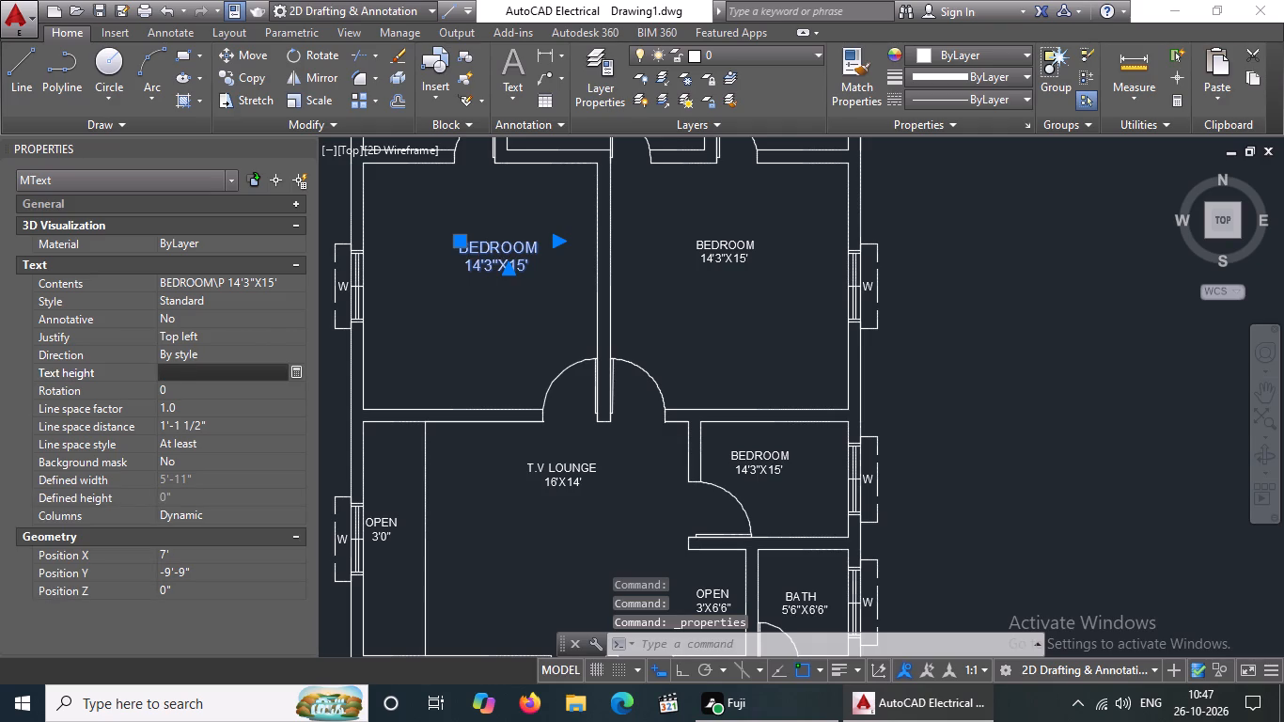
type("6\"")
key("Return")
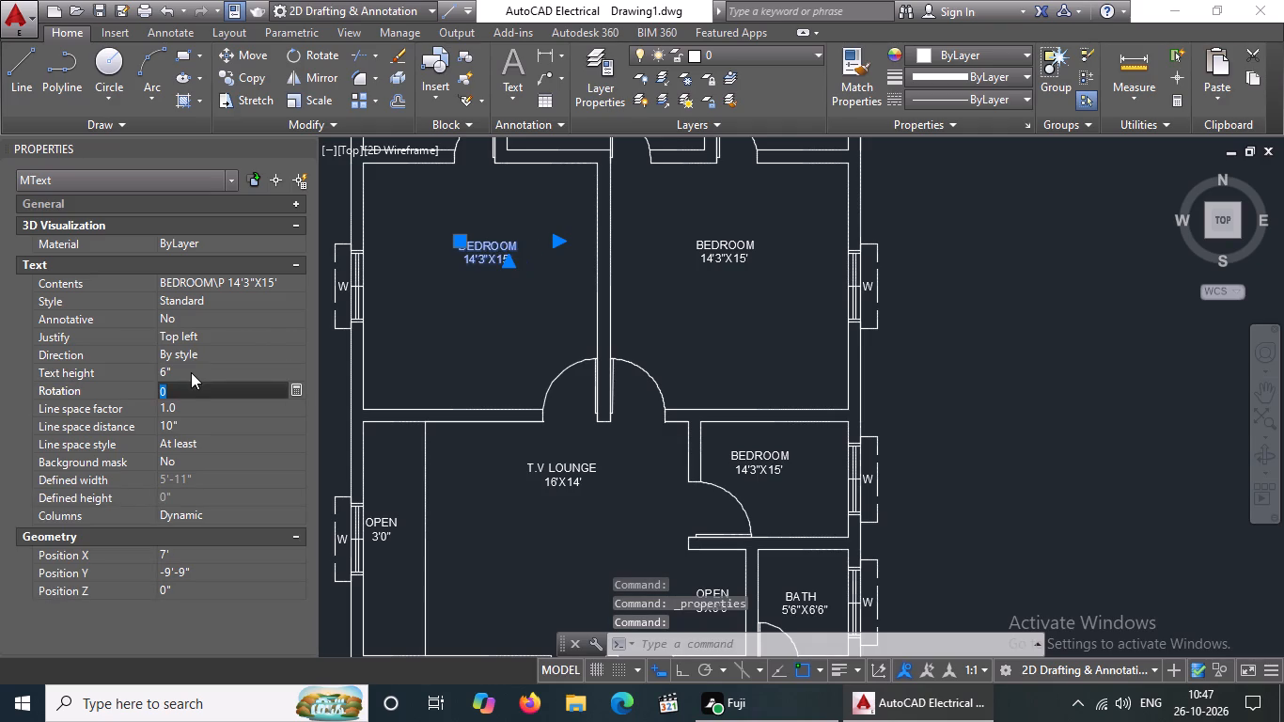
scroll(498, 366, "down", 2)
scroll(476, 356, "up", 2)
scroll(476, 356, "down", 1)
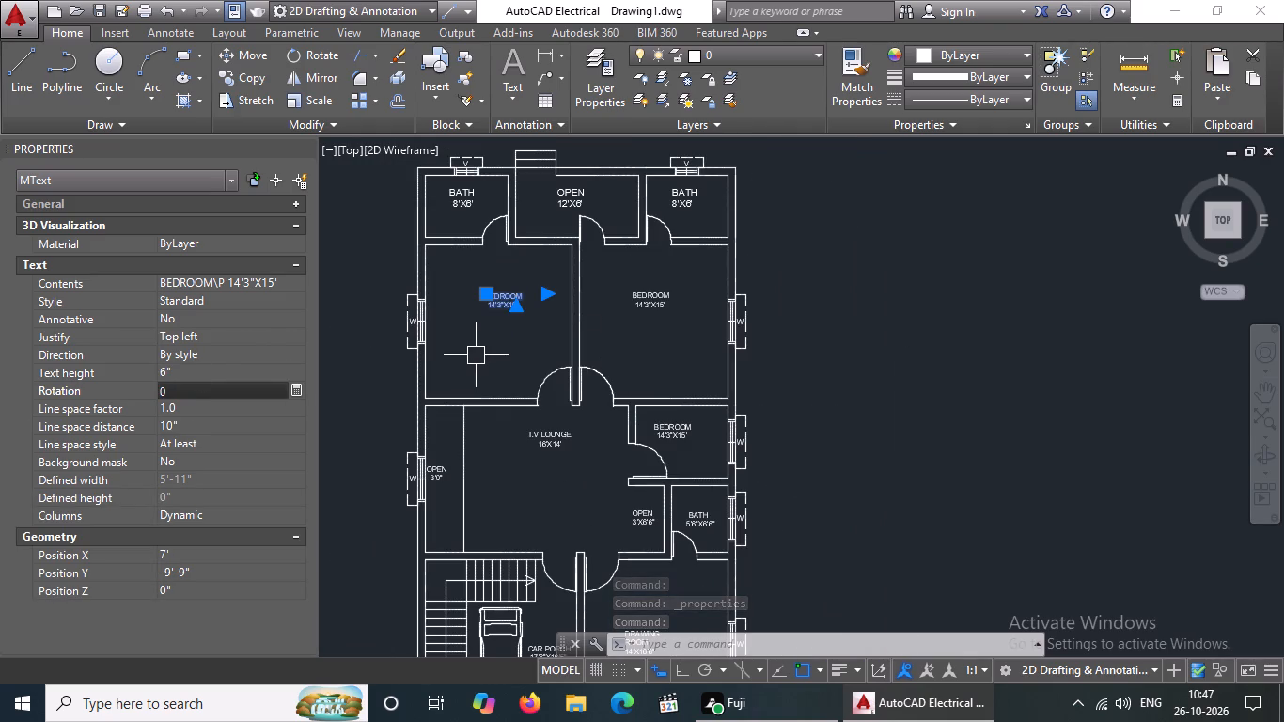
key("Escape")
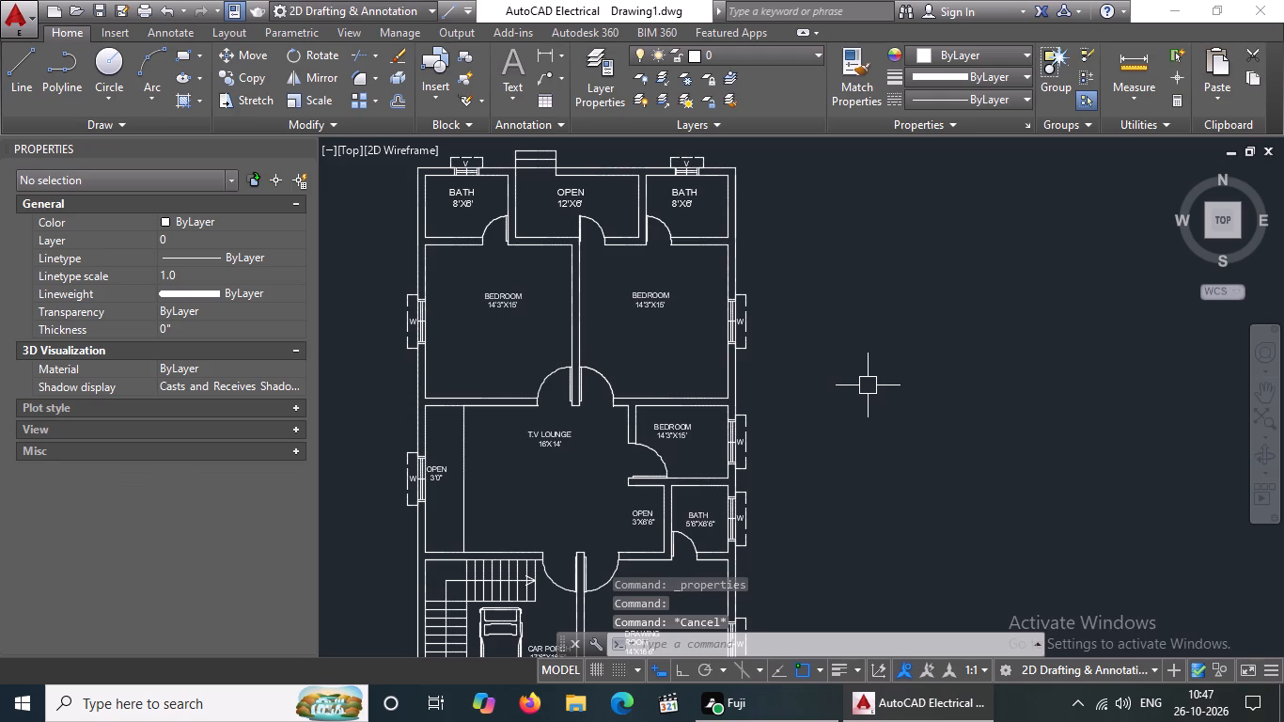
left_click(302, 144)
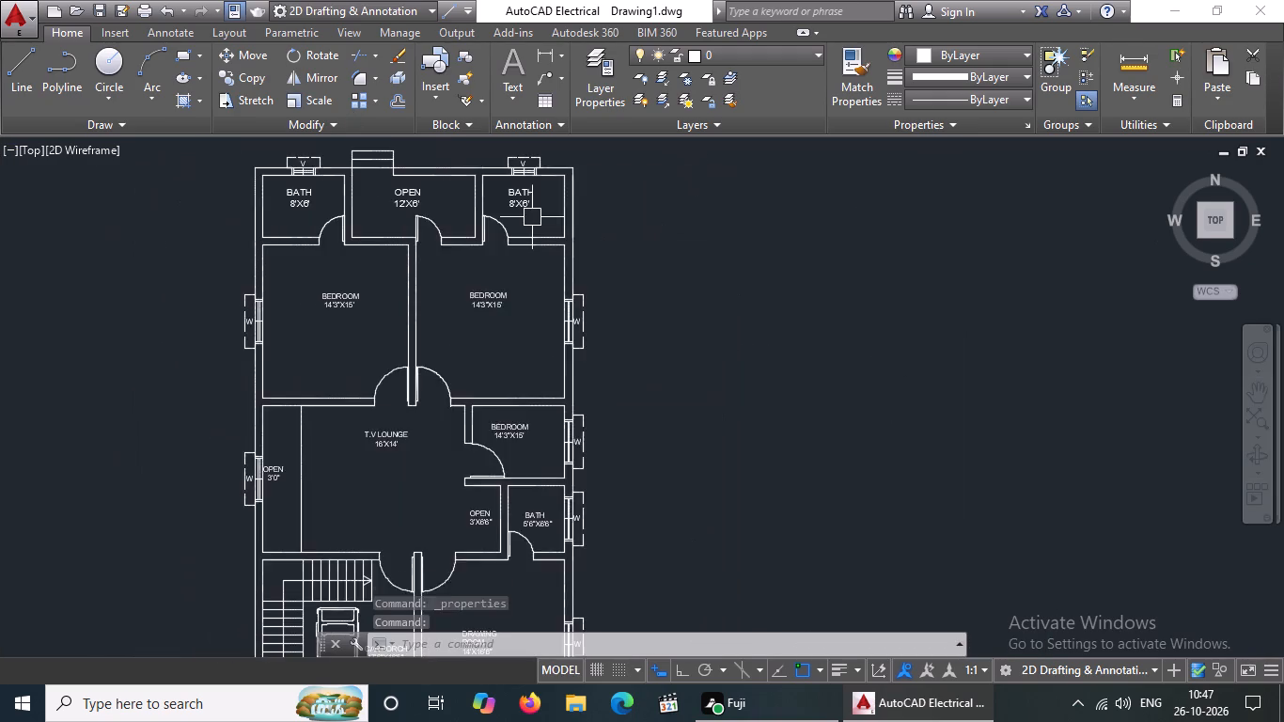
Open DesignCenter and browse to the blocks of the Home - Space Planner.dwg sample drawing.
scroll(532, 220, "down", 3)
scroll(522, 210, "up", 2)
key("Escape")
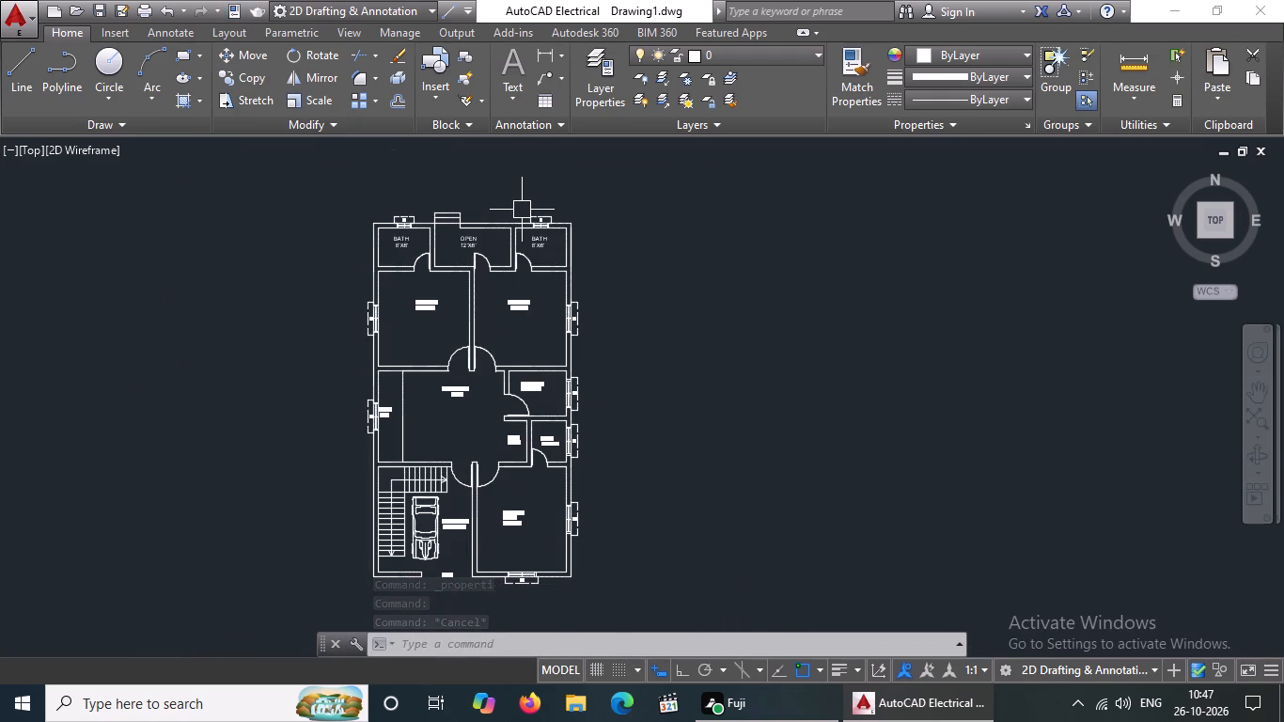
scroll(493, 226, "up", 1)
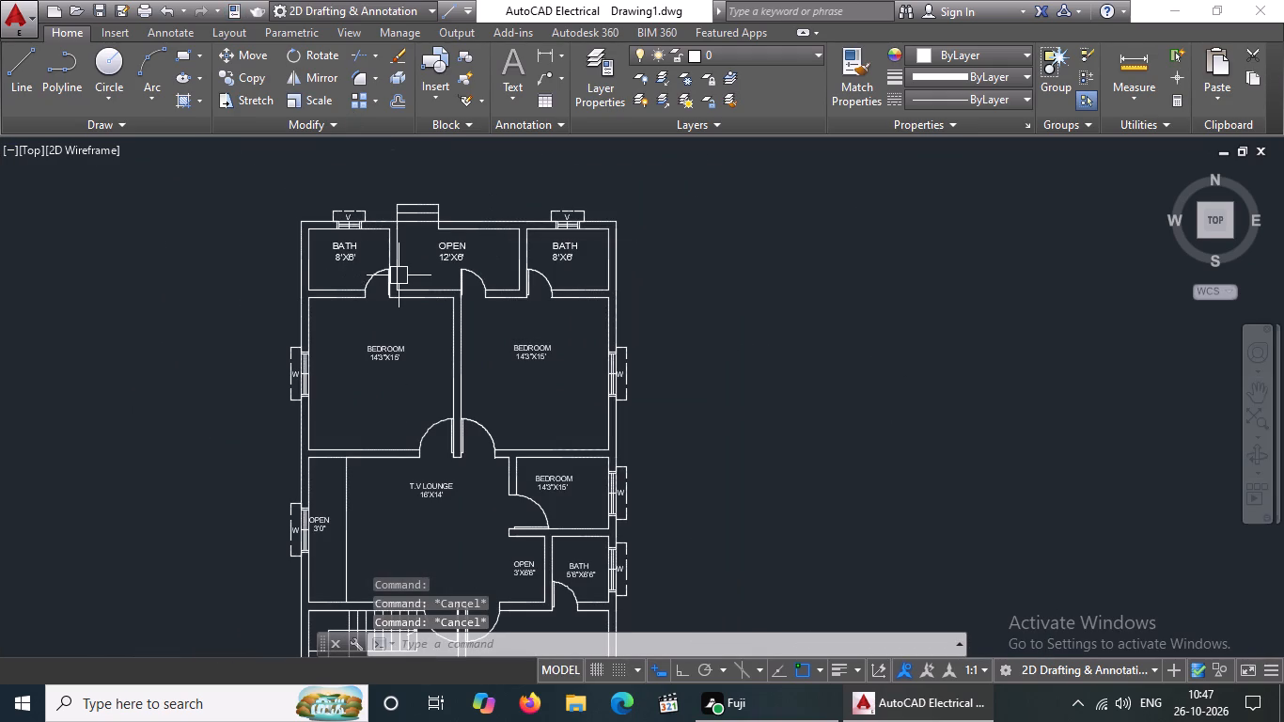
type("DC")
key("space")
key("space")
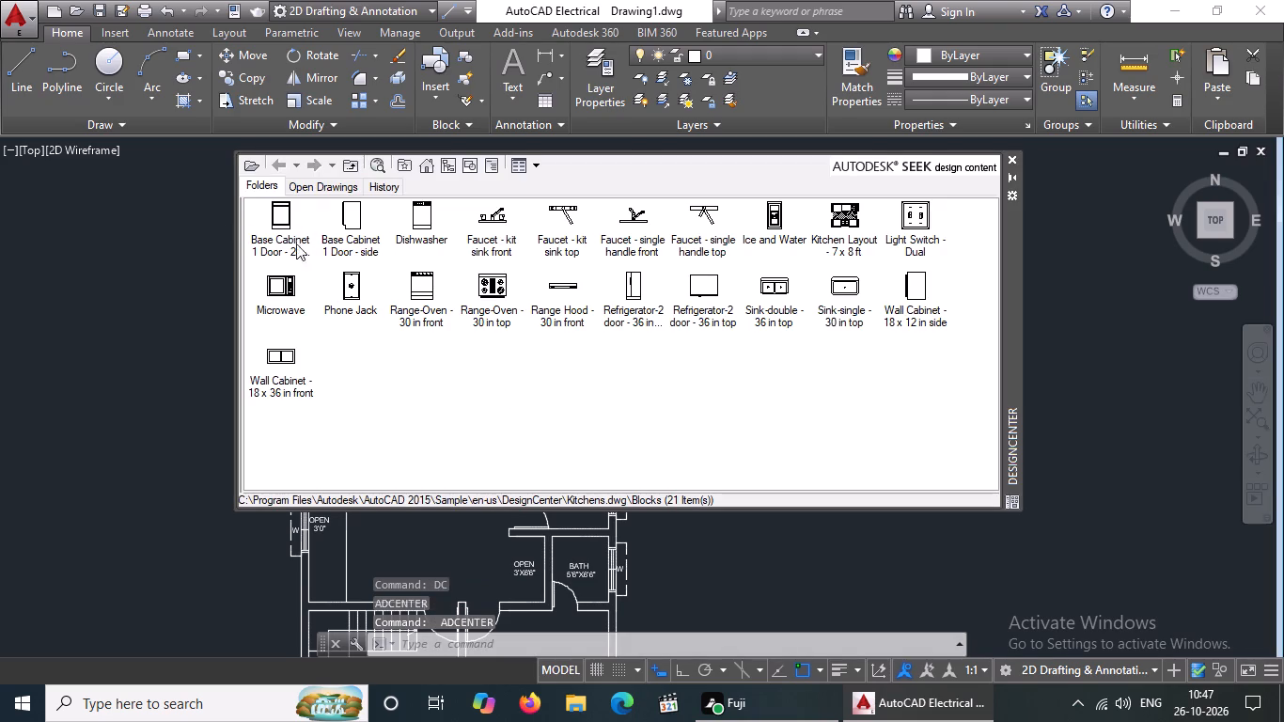
left_click(431, 166)
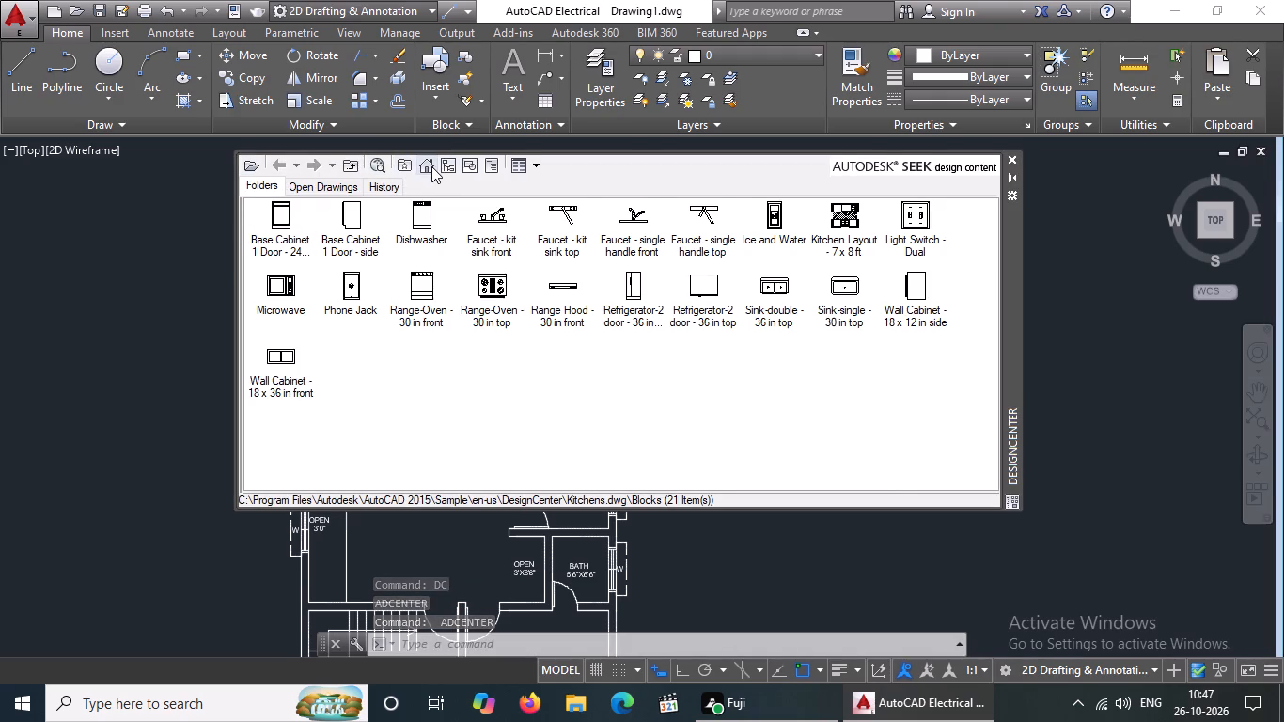
double_click(419, 217)
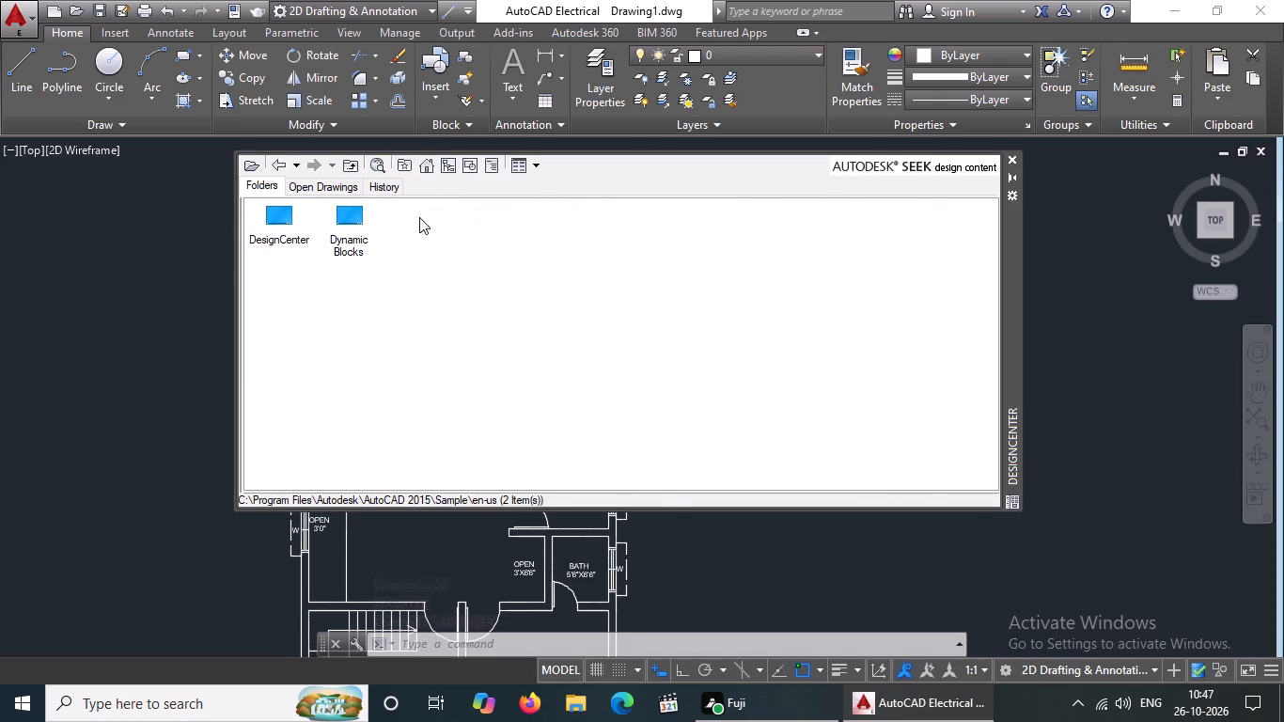
left_click(278, 229)
left_click(279, 229)
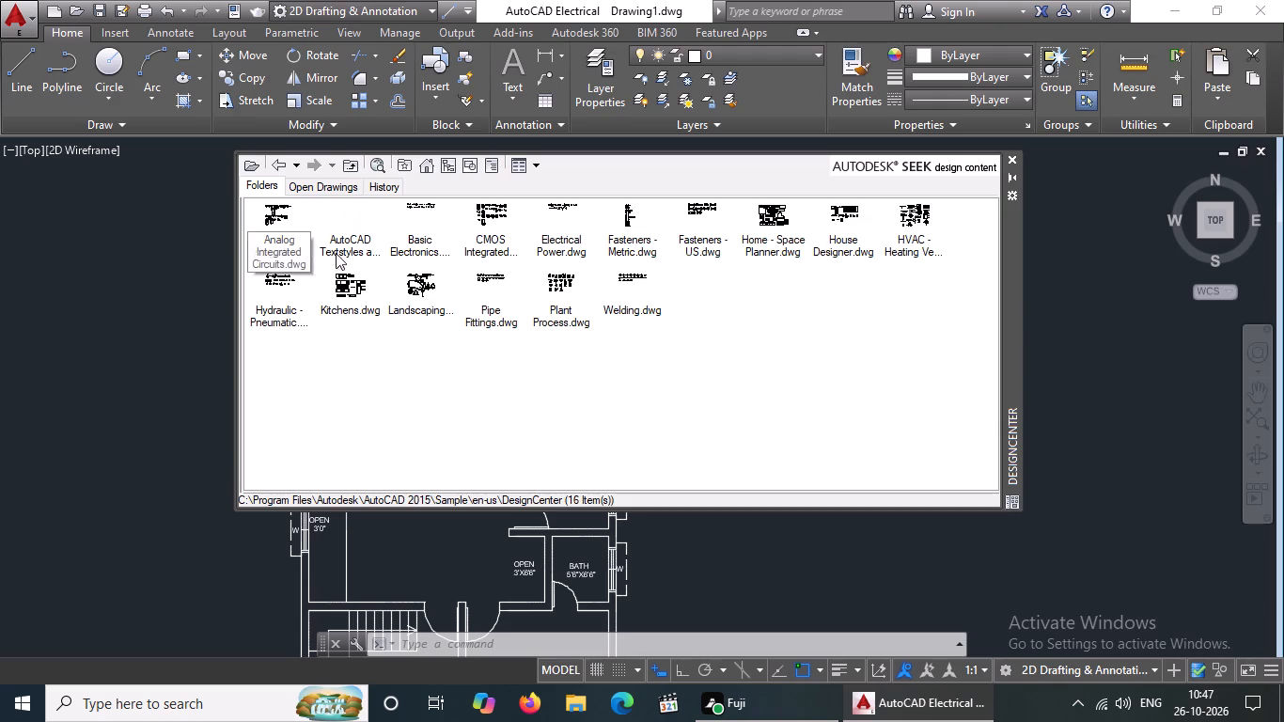
double_click(753, 243)
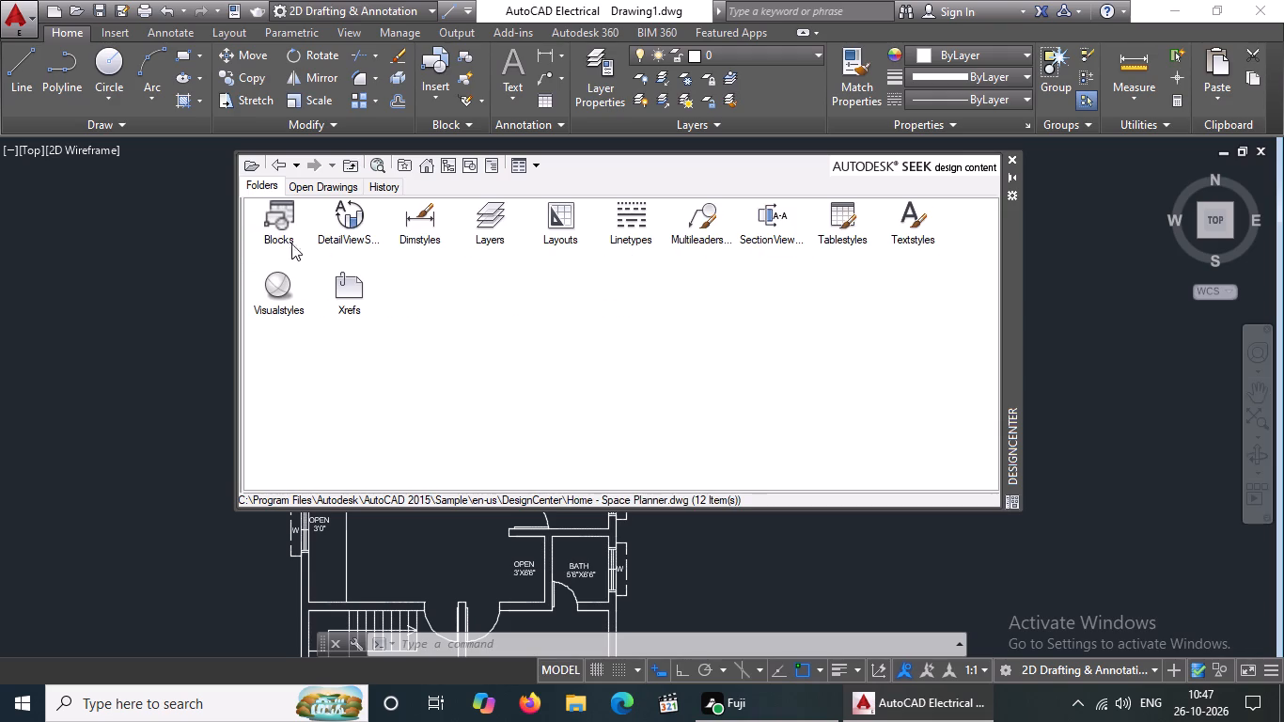
double_click(285, 226)
Insert the Bed - Queen block at the default scale in the empty area northwest of the floor plan.
double_click(273, 228)
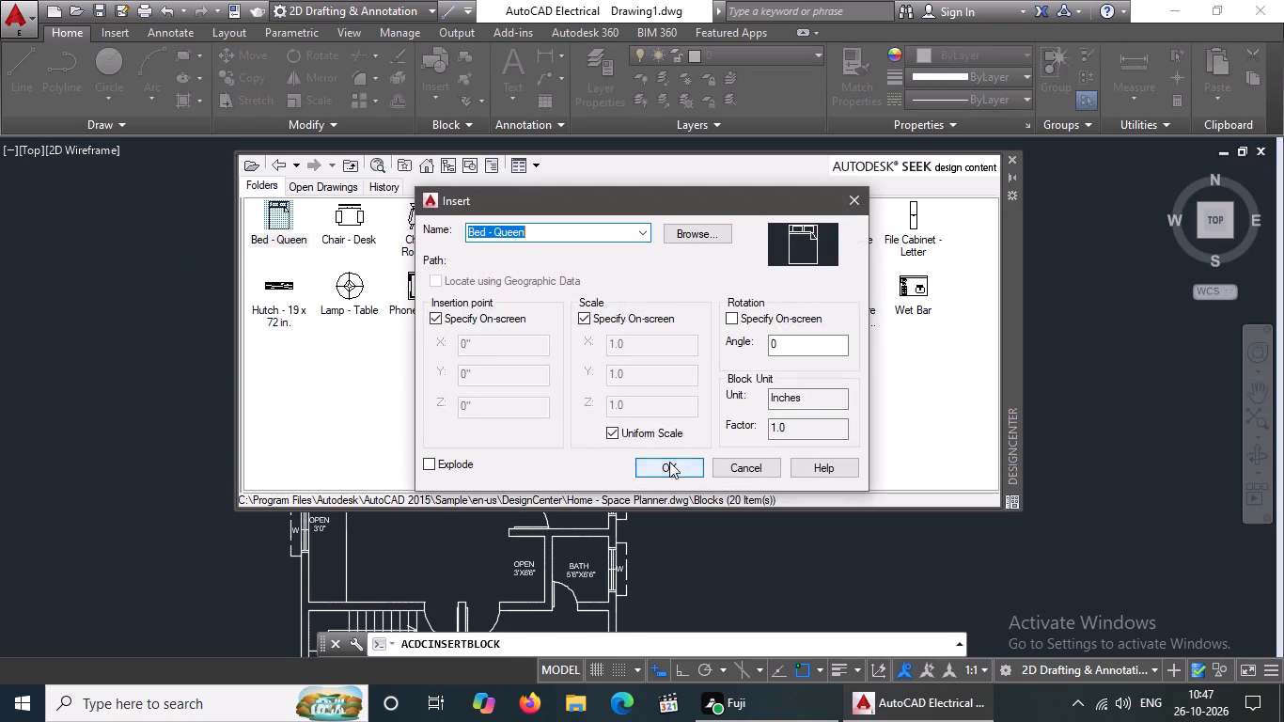
left_click(669, 462)
left_click(48, 218)
key("Return")
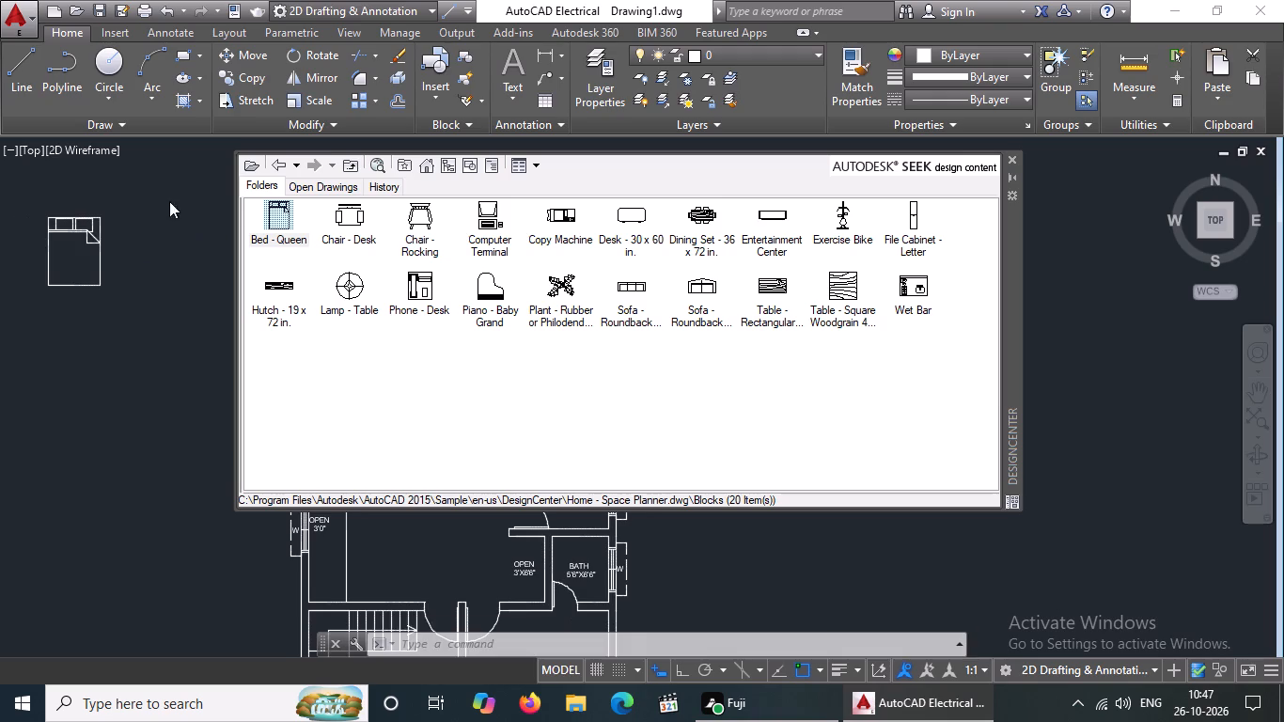
Insert the Chair - Desk block at the default scale, just east of the queen bed outside the plan.
double_click(339, 218)
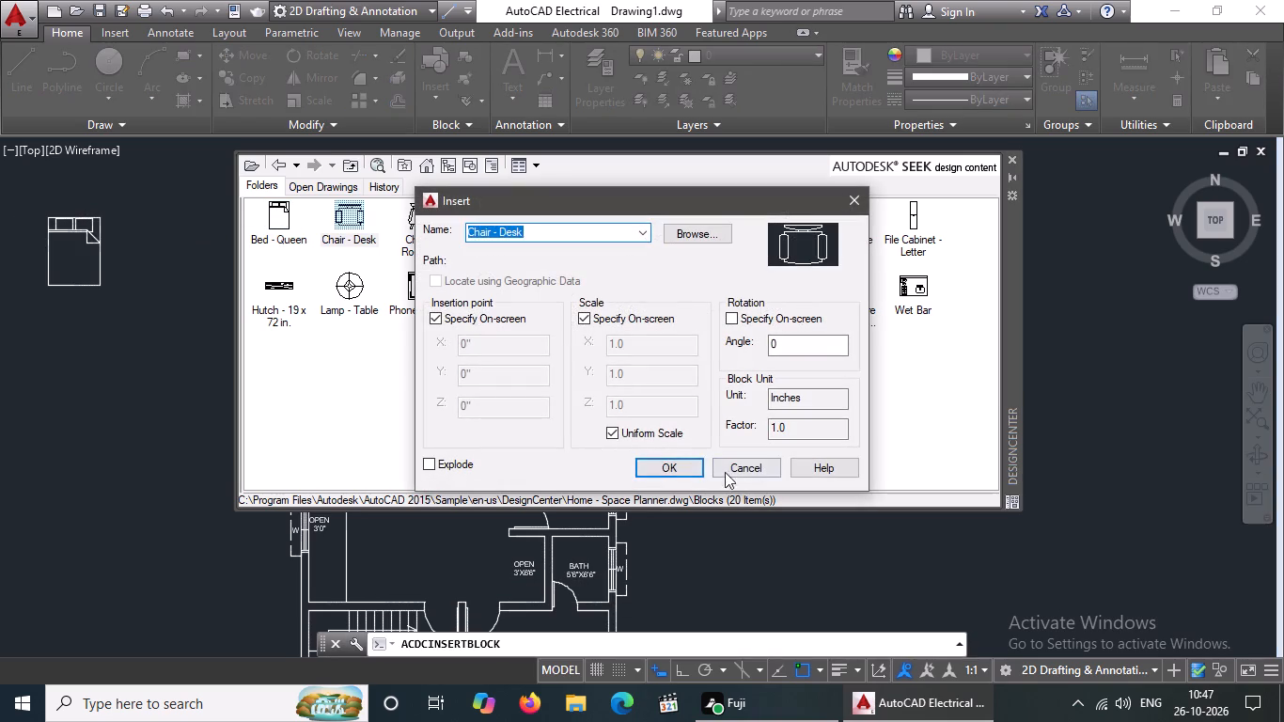
left_click(667, 462)
left_click(139, 211)
key("Return")
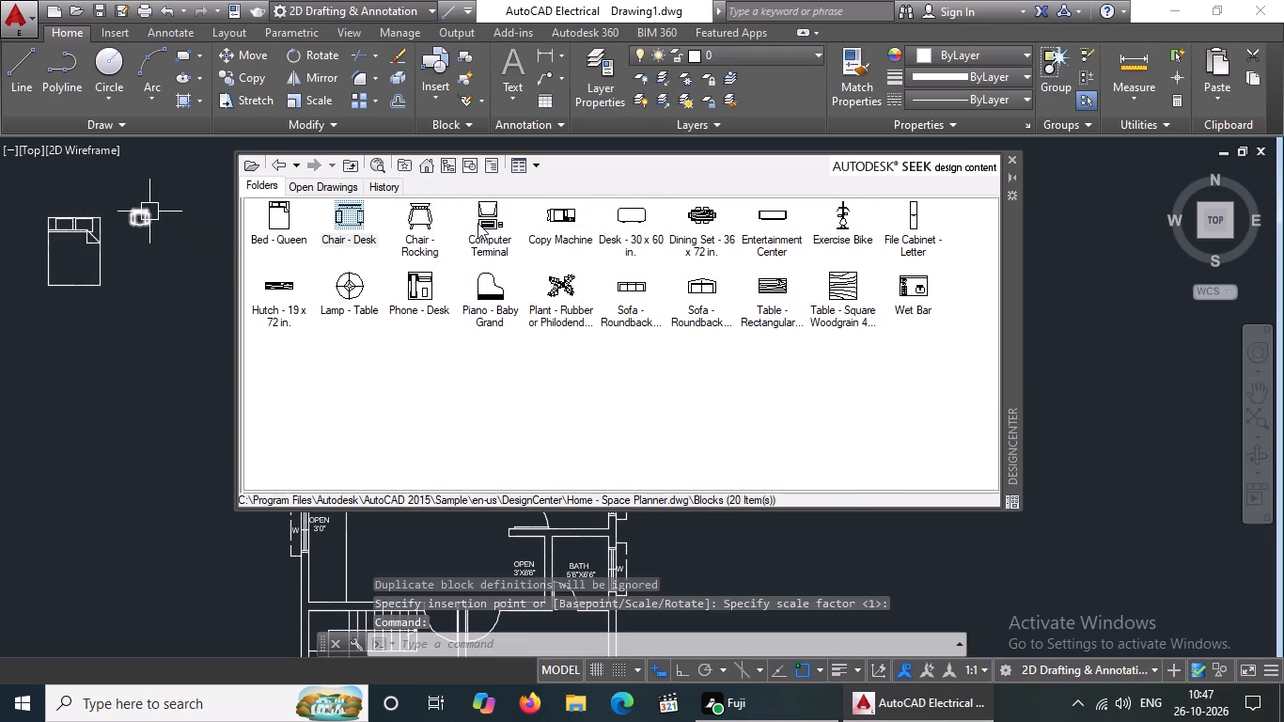
Insert the Chair - Rocking block at the default scale, just southeast of the desk chair.
double_click(415, 221)
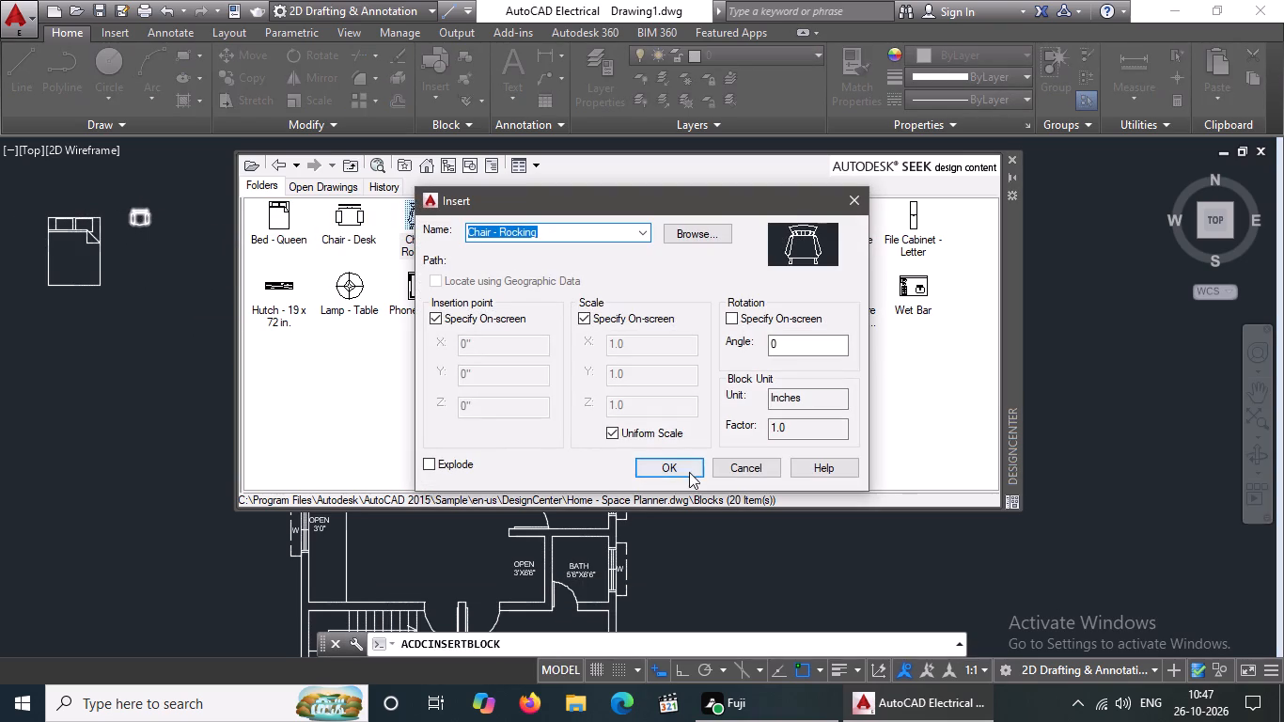
left_click(680, 466)
left_click(163, 246)
key("Return")
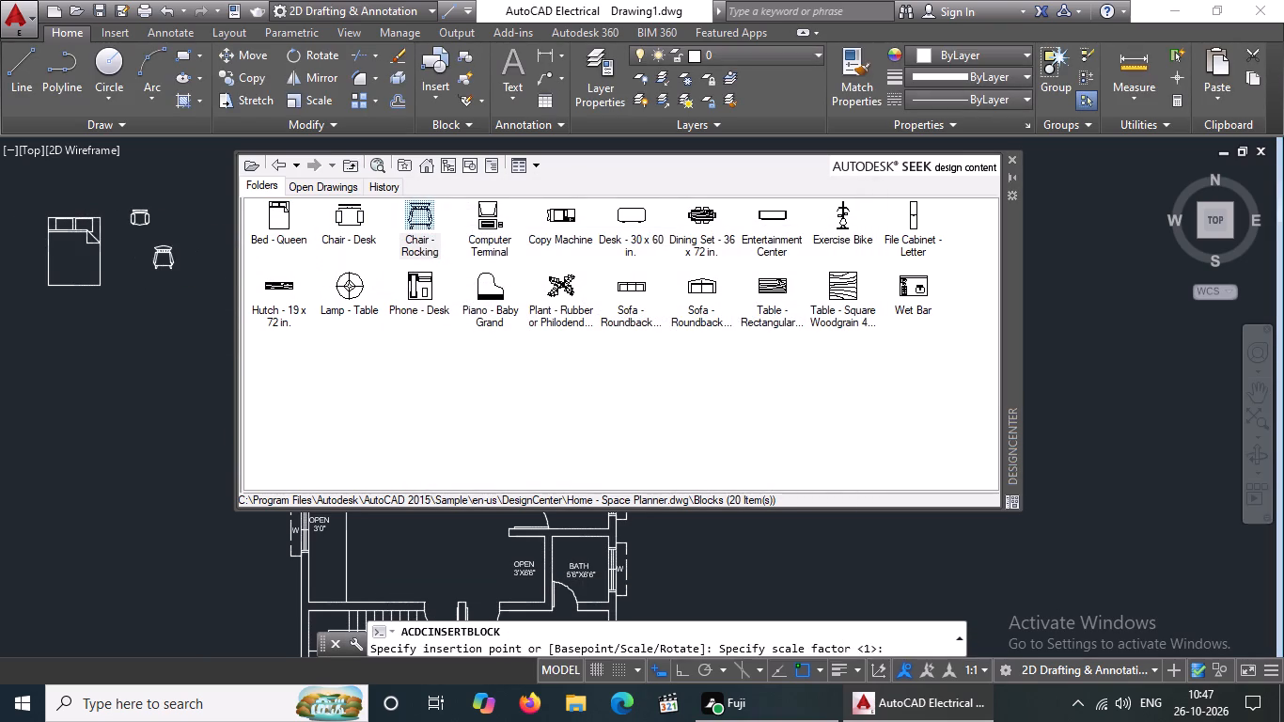
Insert the Desk - 30 x 60 in. block at the default scale, northeast of the desk chair.
double_click(619, 223)
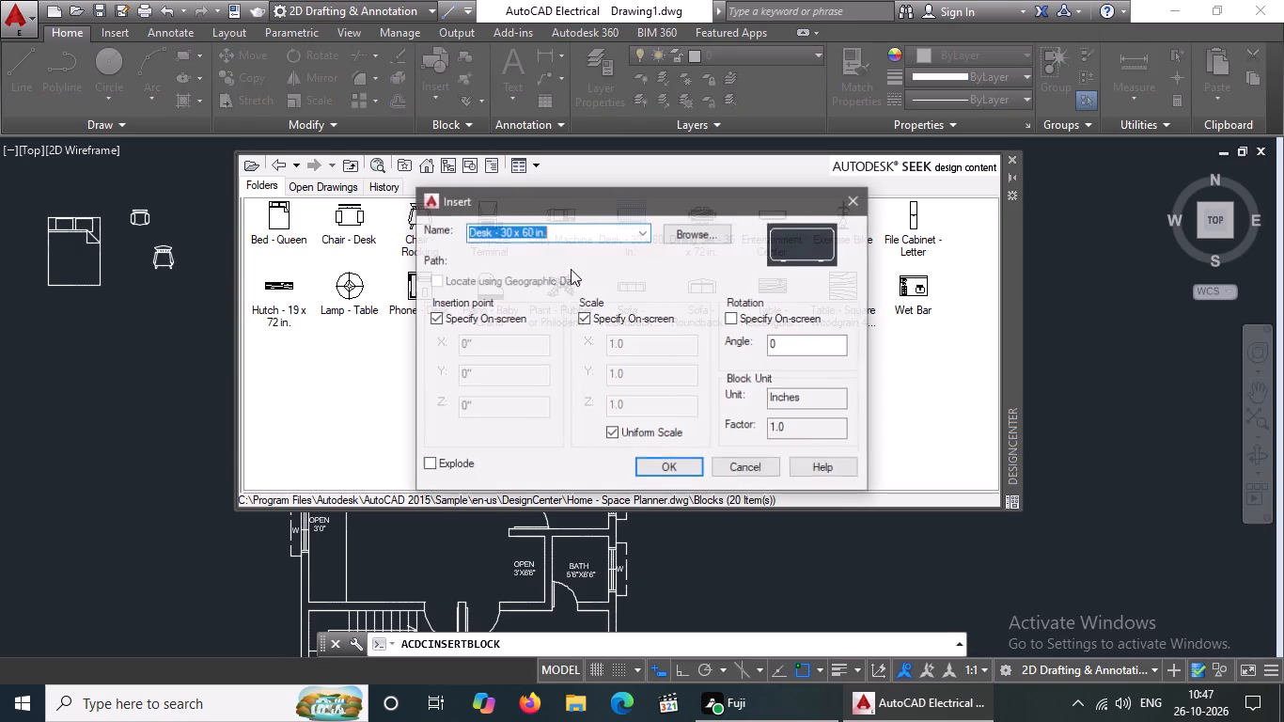
left_click(678, 465)
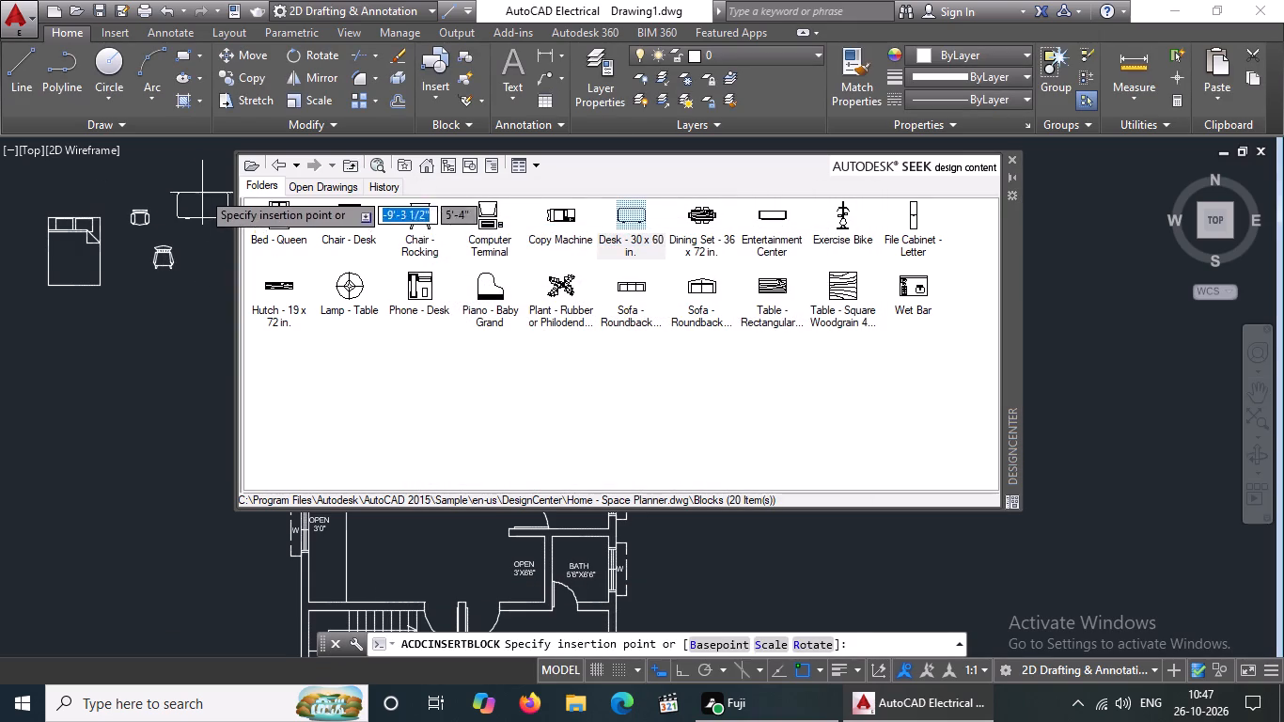
left_click(188, 177)
key("Return")
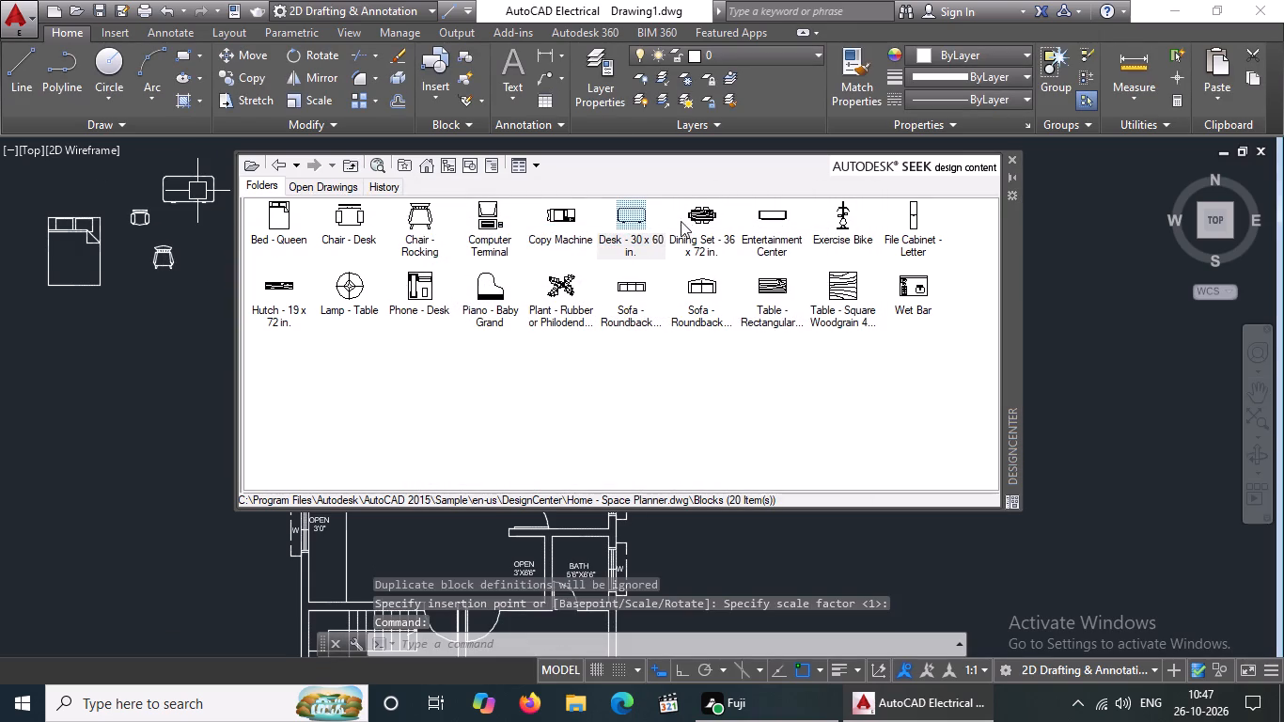
Insert the Dining Set - 36 x 72 in. block at the default scale, south of the rocking chair outside the plan.
double_click(696, 215)
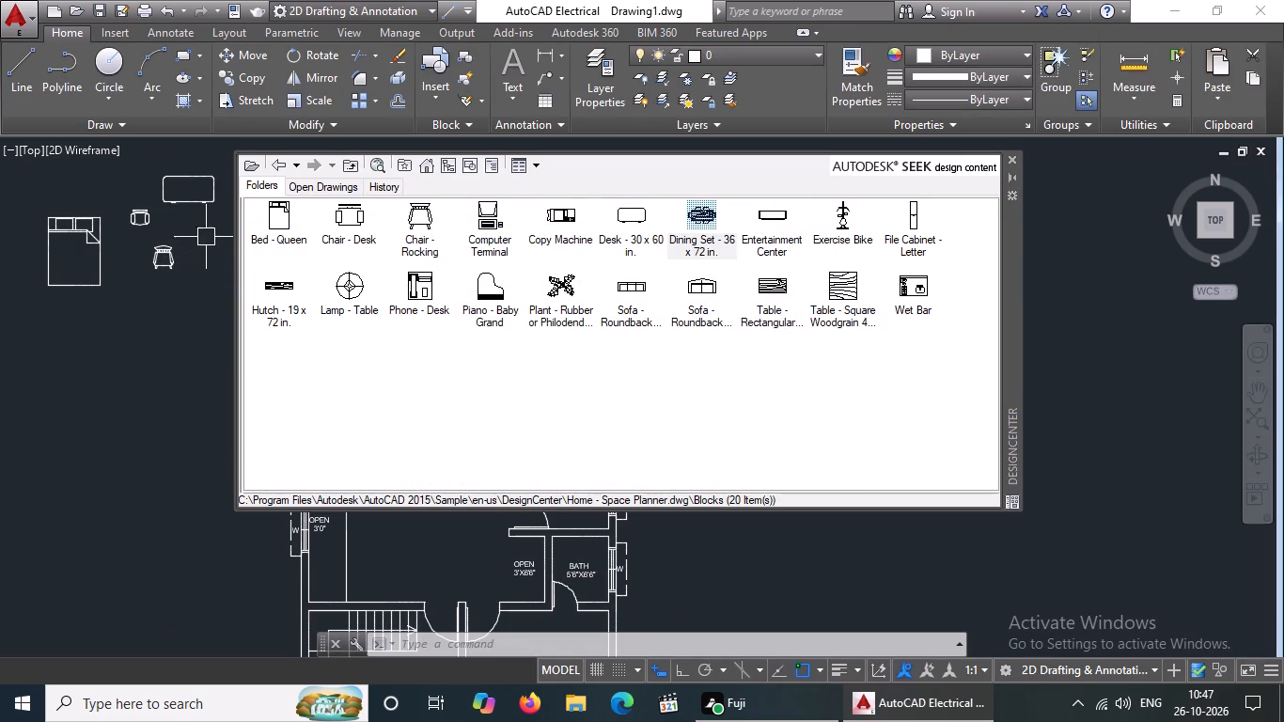
double_click(695, 215)
left_click(671, 469)
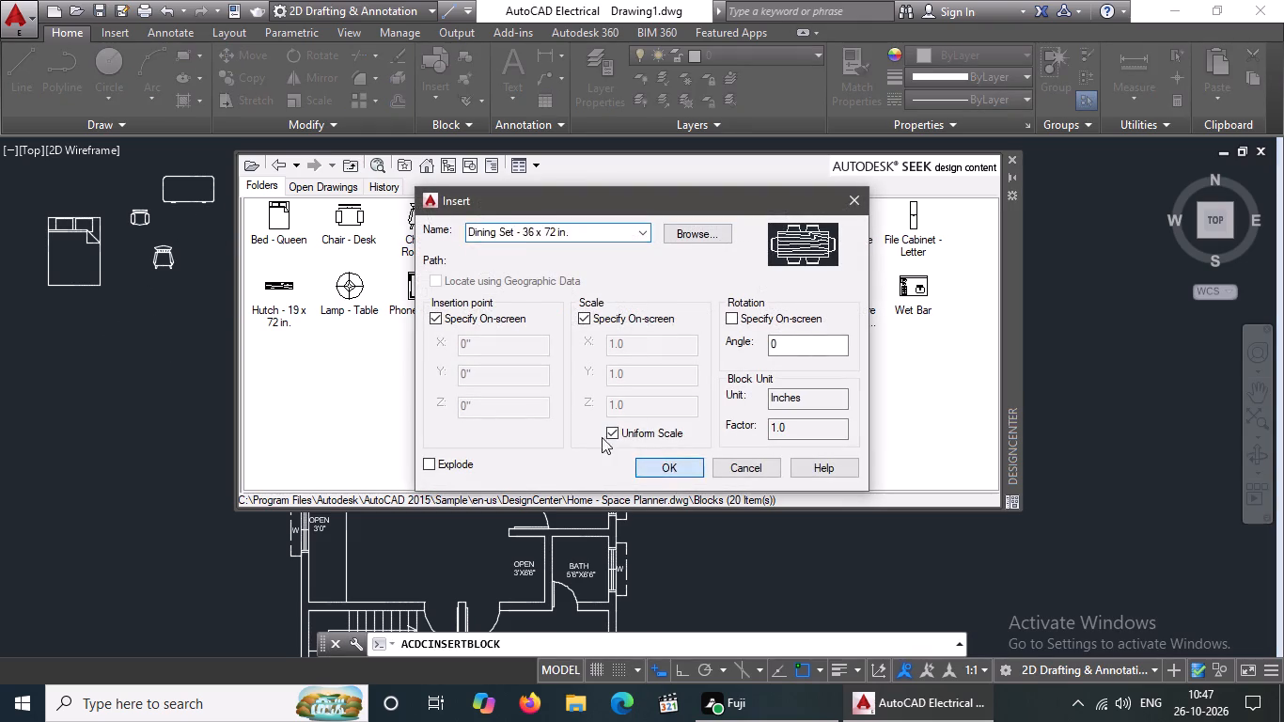
left_click(152, 333)
key("Return")
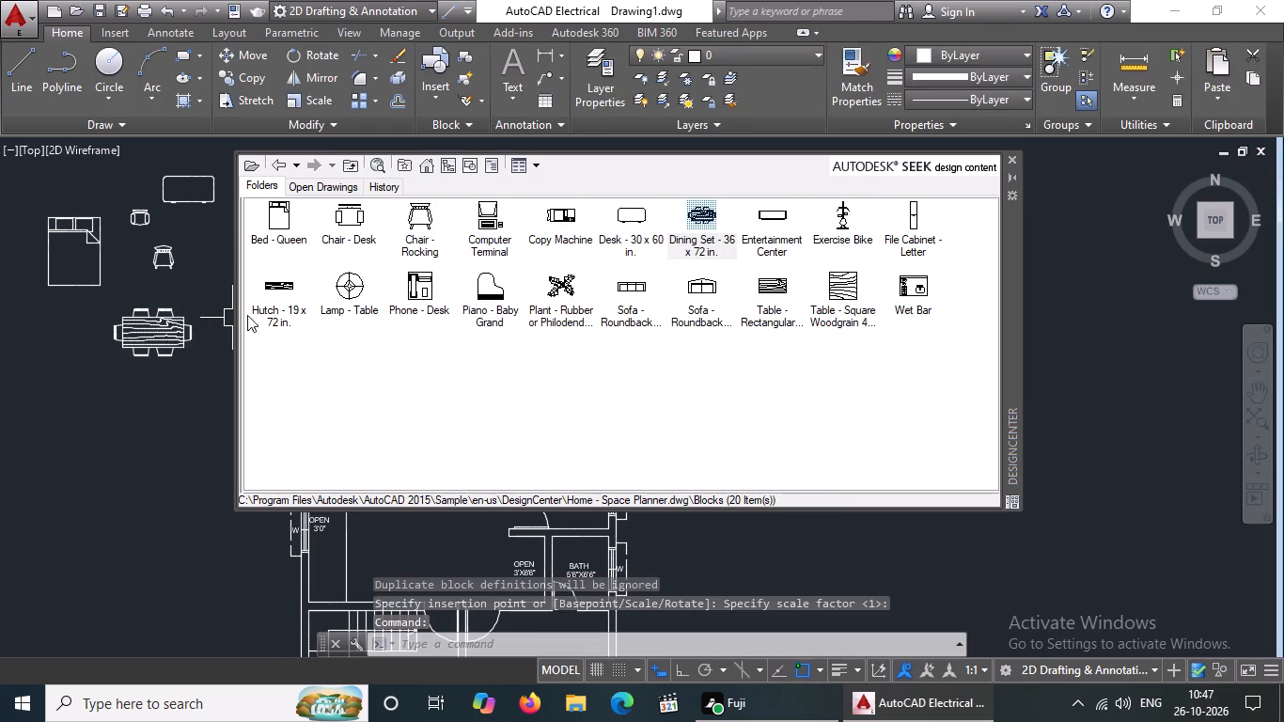
Insert the Lamp - Table block at the default scale west of the dining set, and place a second one just north of it.
double_click(343, 290)
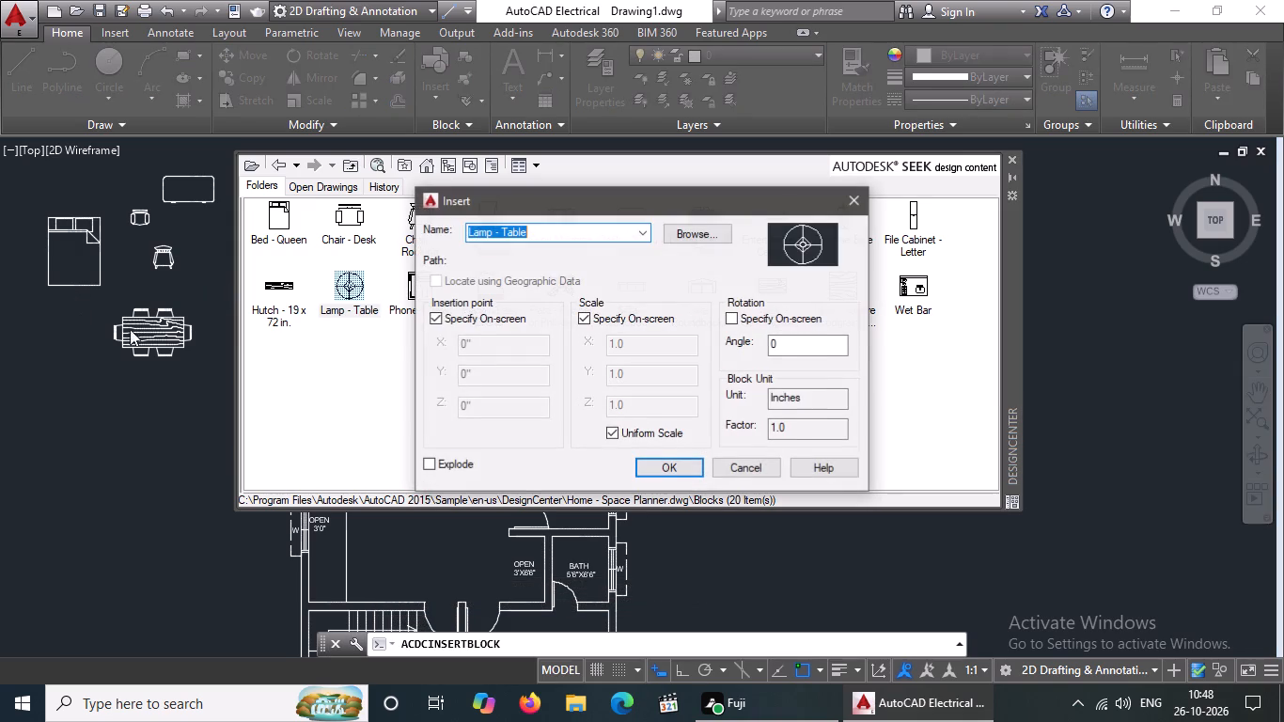
left_click(668, 471)
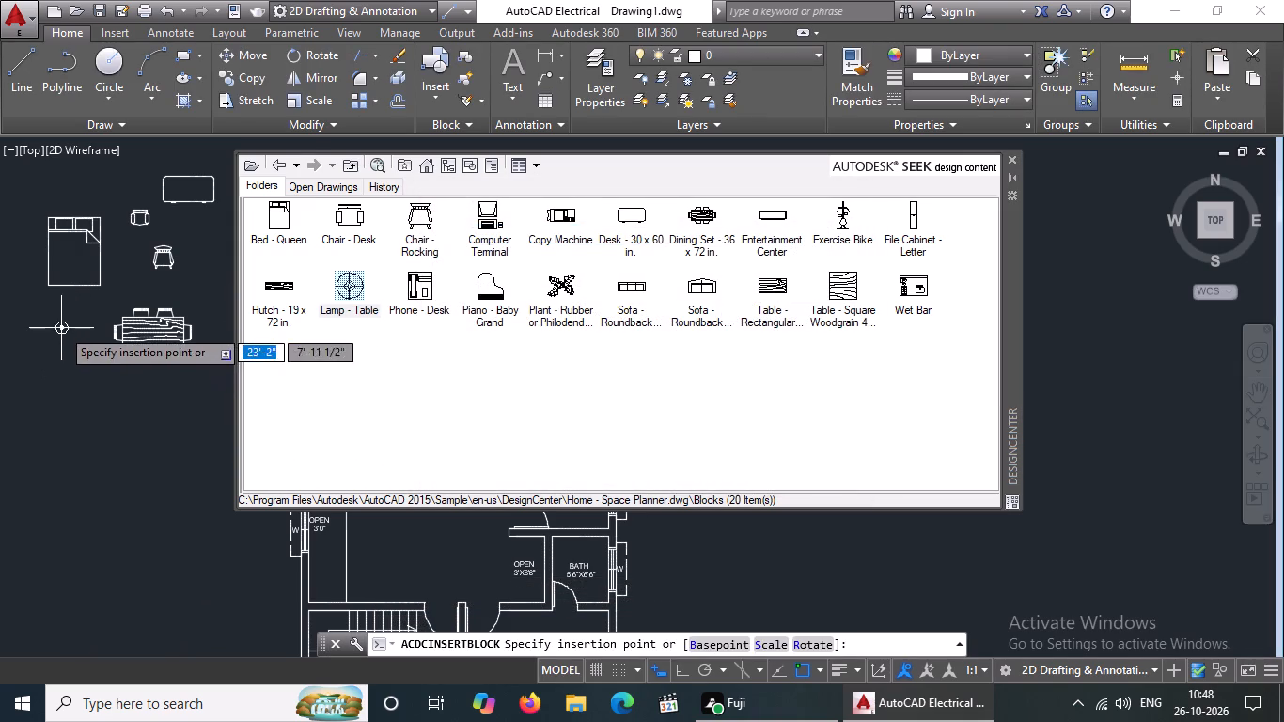
left_click(61, 327)
key("Return")
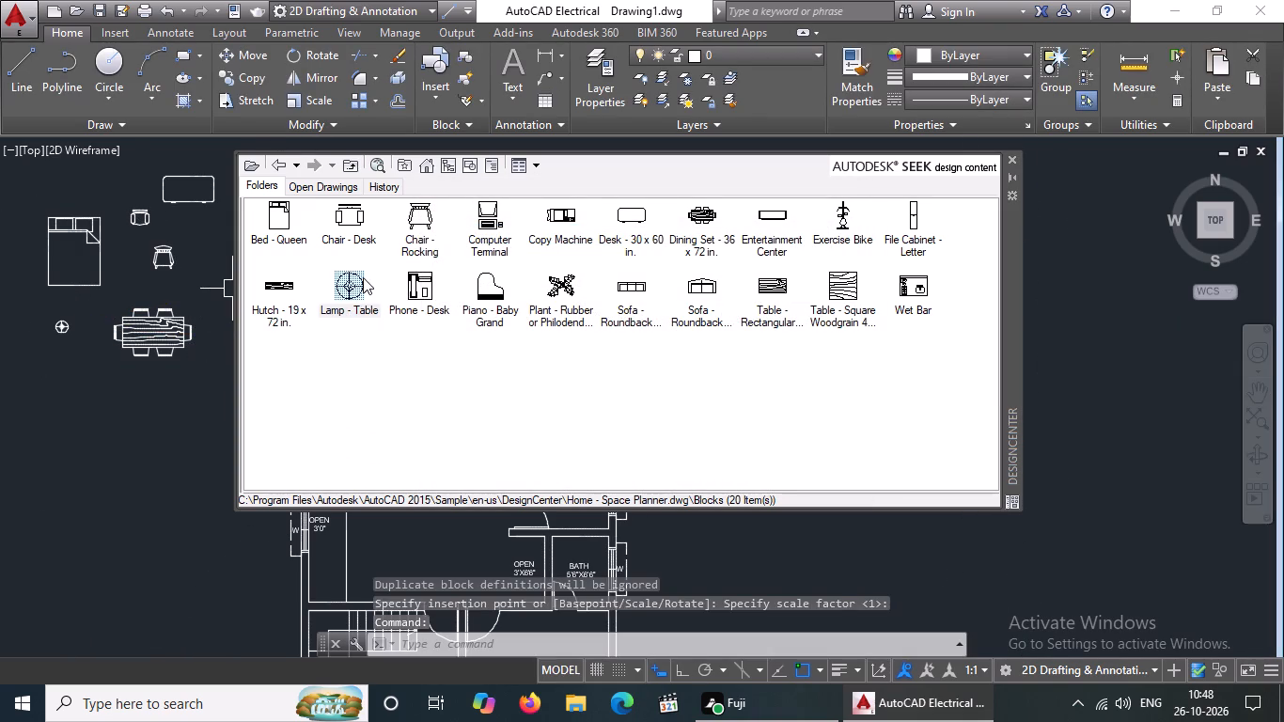
left_click_drag(366, 275, 57, 306)
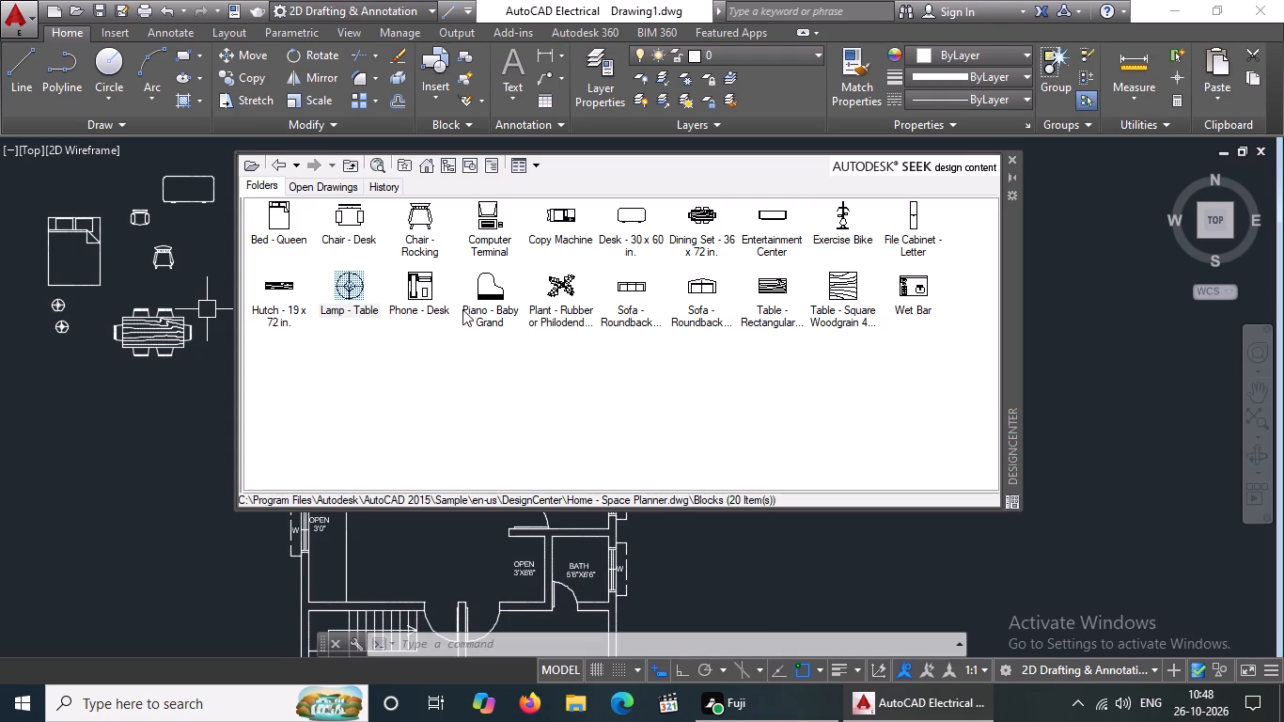
Insert the Phone - Desk block at the default scale, just west of the two table lamps.
double_click(420, 282)
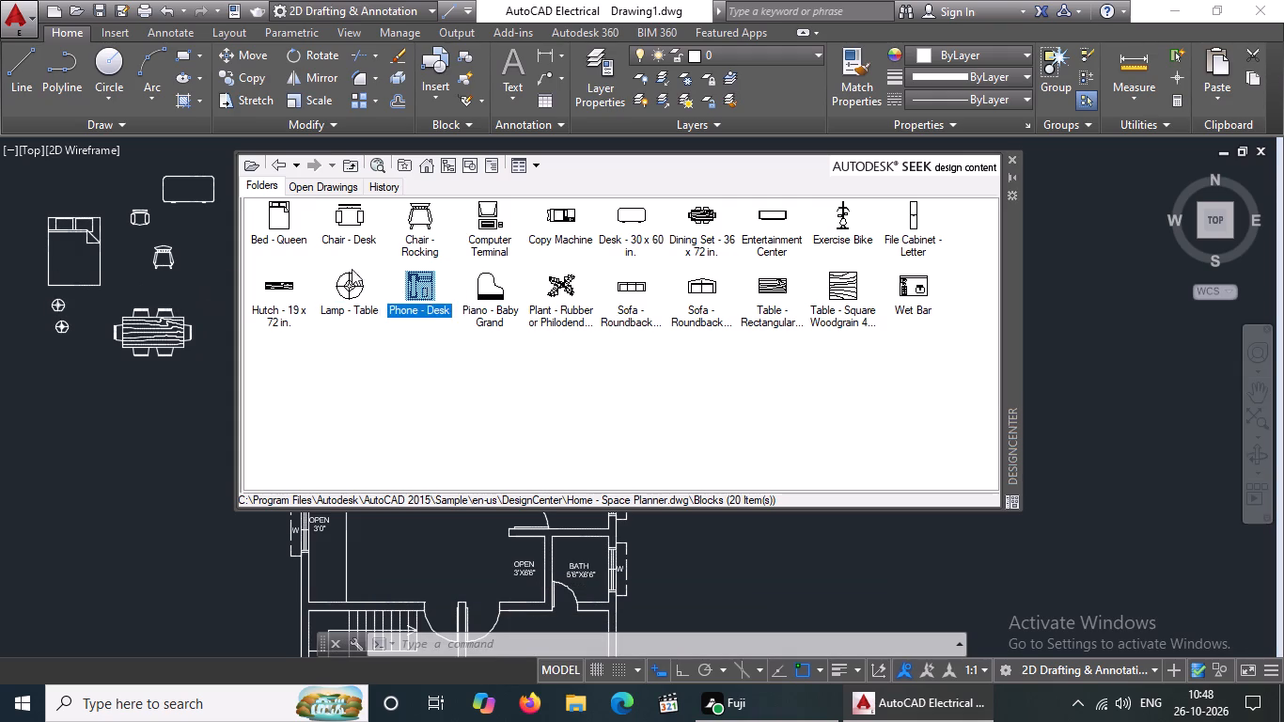
left_click(656, 464)
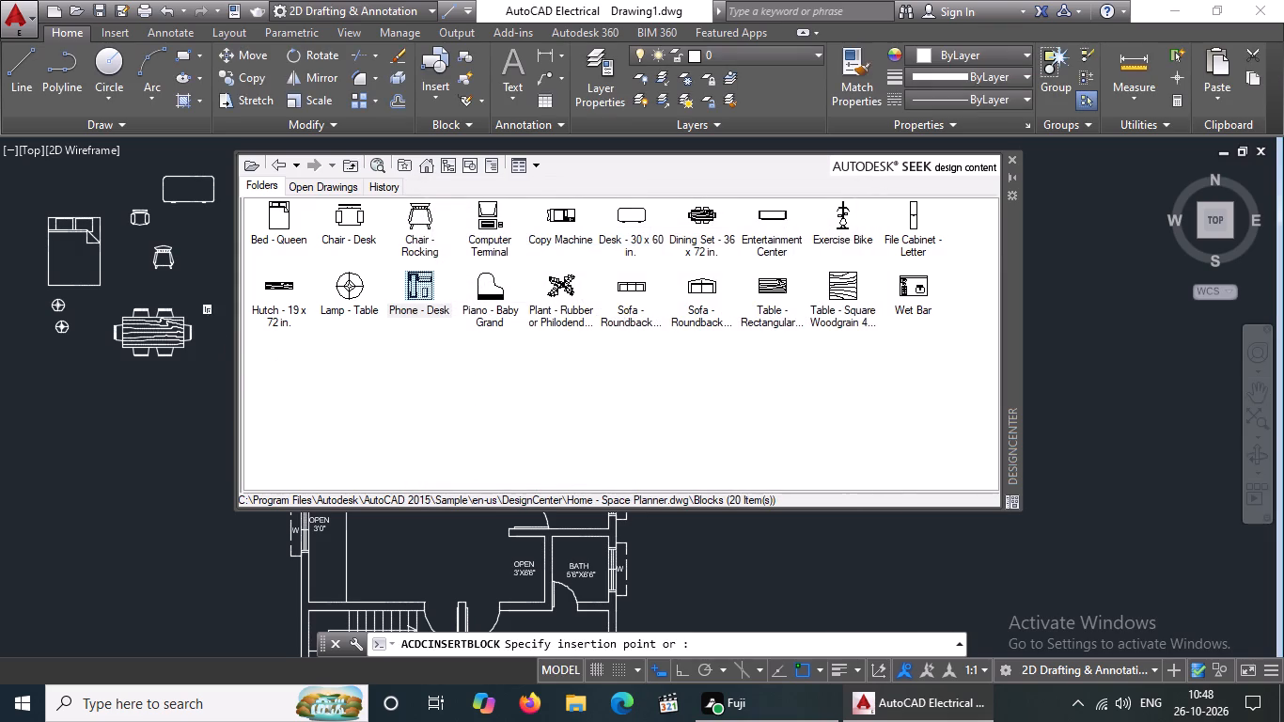
left_click(30, 322)
key("Return")
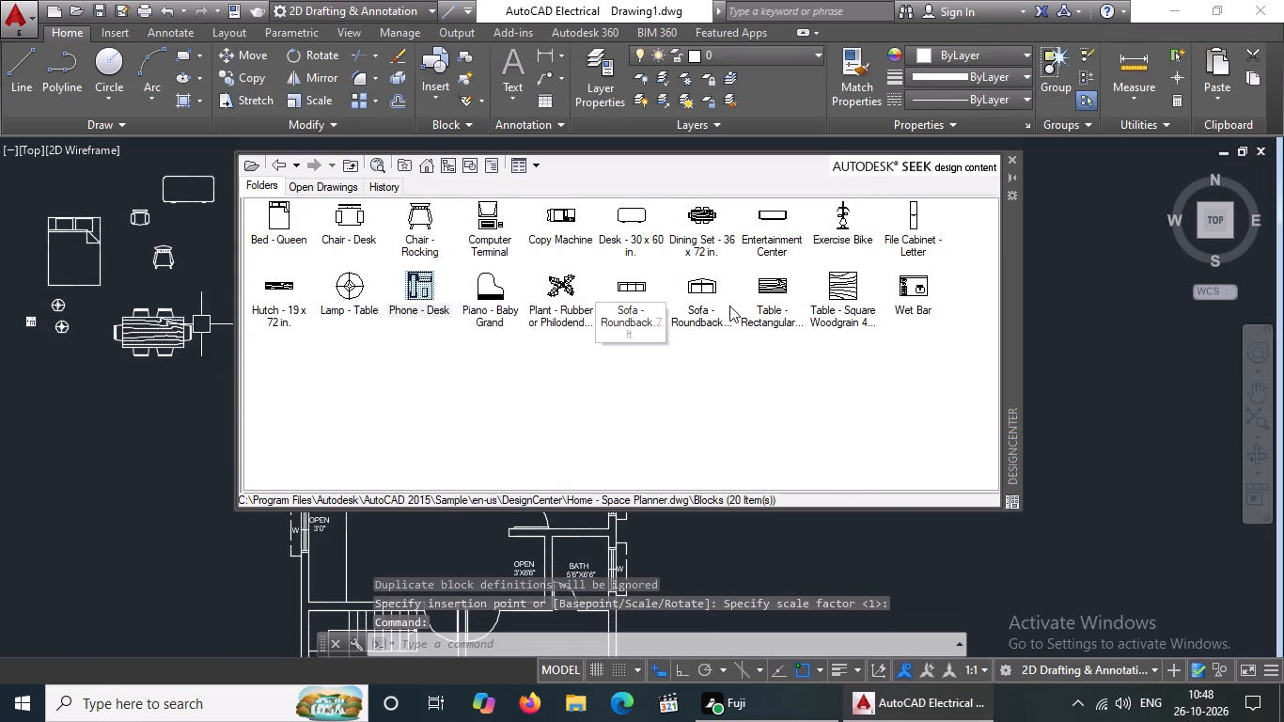
Insert the Sofa - Roundback 7 ft. block at the default scale, just south of the table lamps.
left_click(639, 287)
left_click_drag(639, 287, 630, 290)
left_click(659, 467)
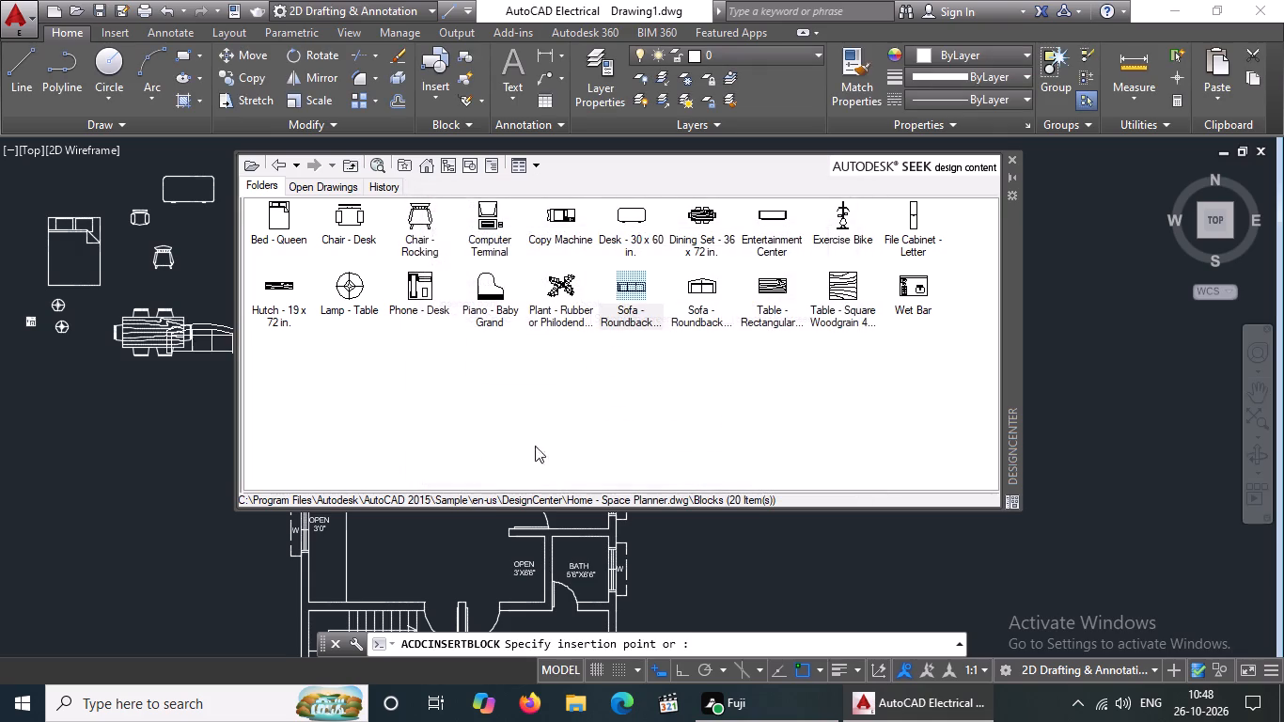
left_click(62, 353)
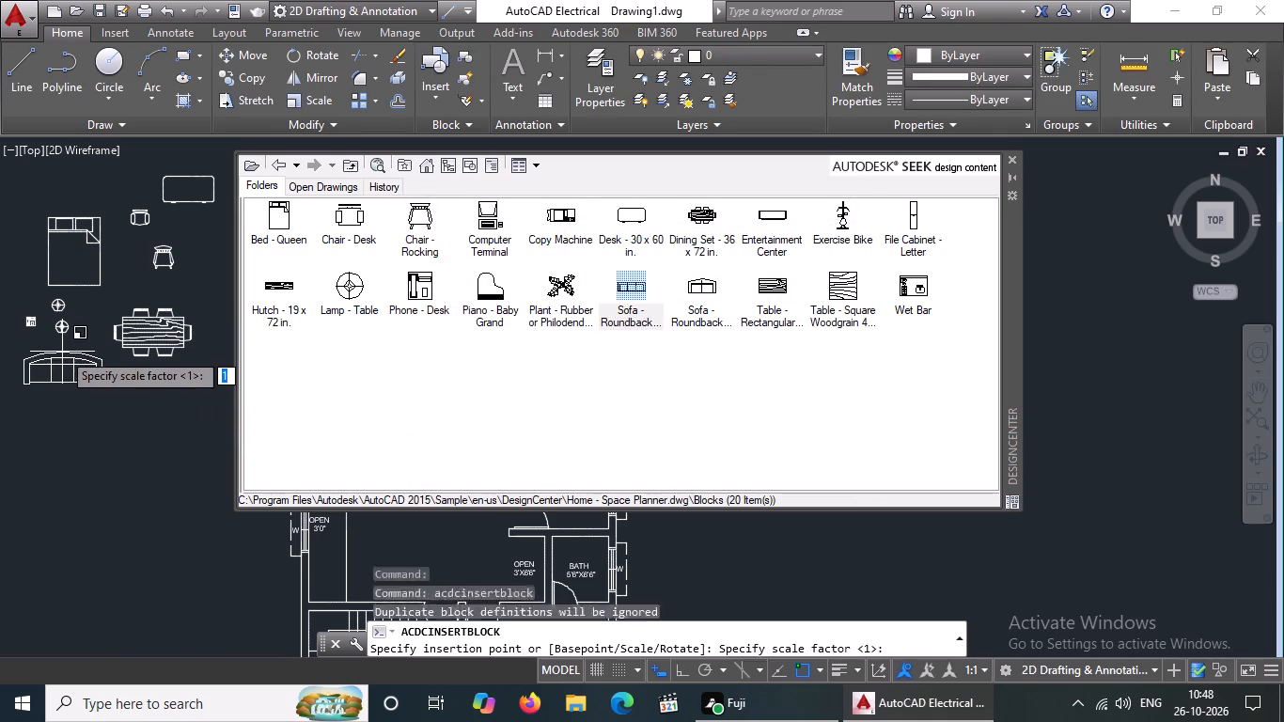
key("Return")
Insert the smaller two-seat Sofa - Roundback block at the default scale, just east of the 7 ft. sofa.
double_click(690, 298)
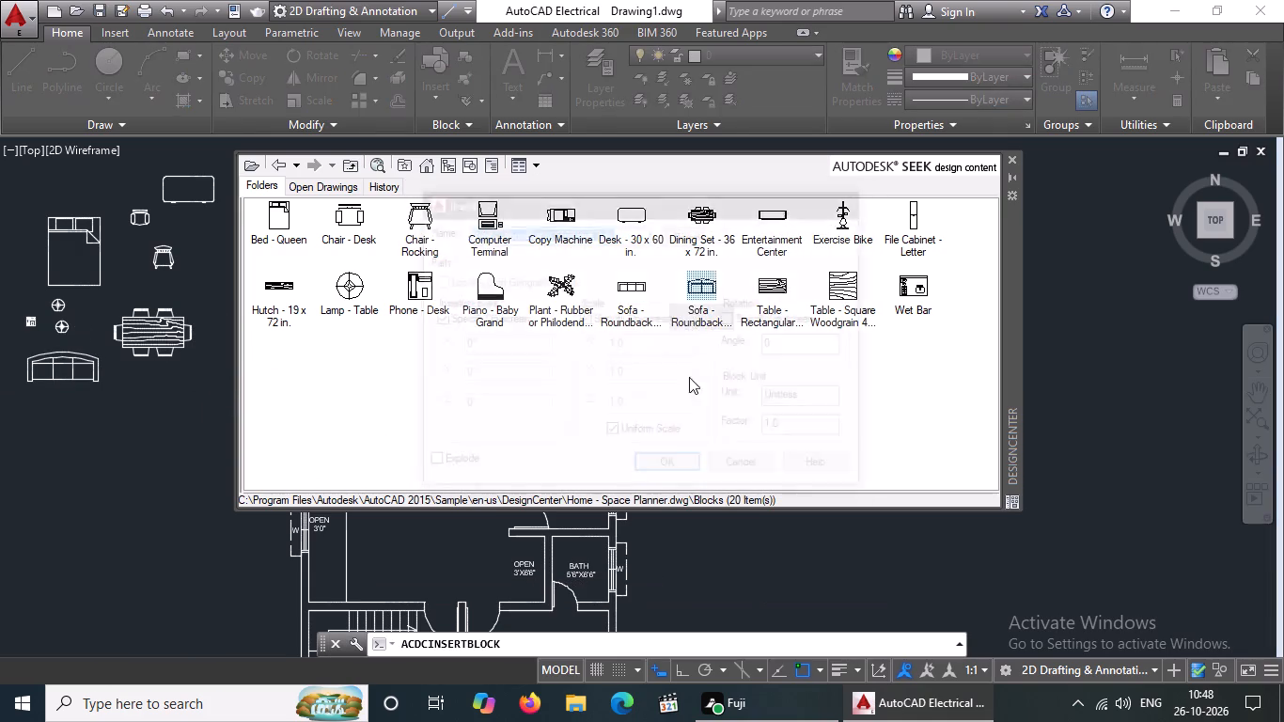
left_click(677, 468)
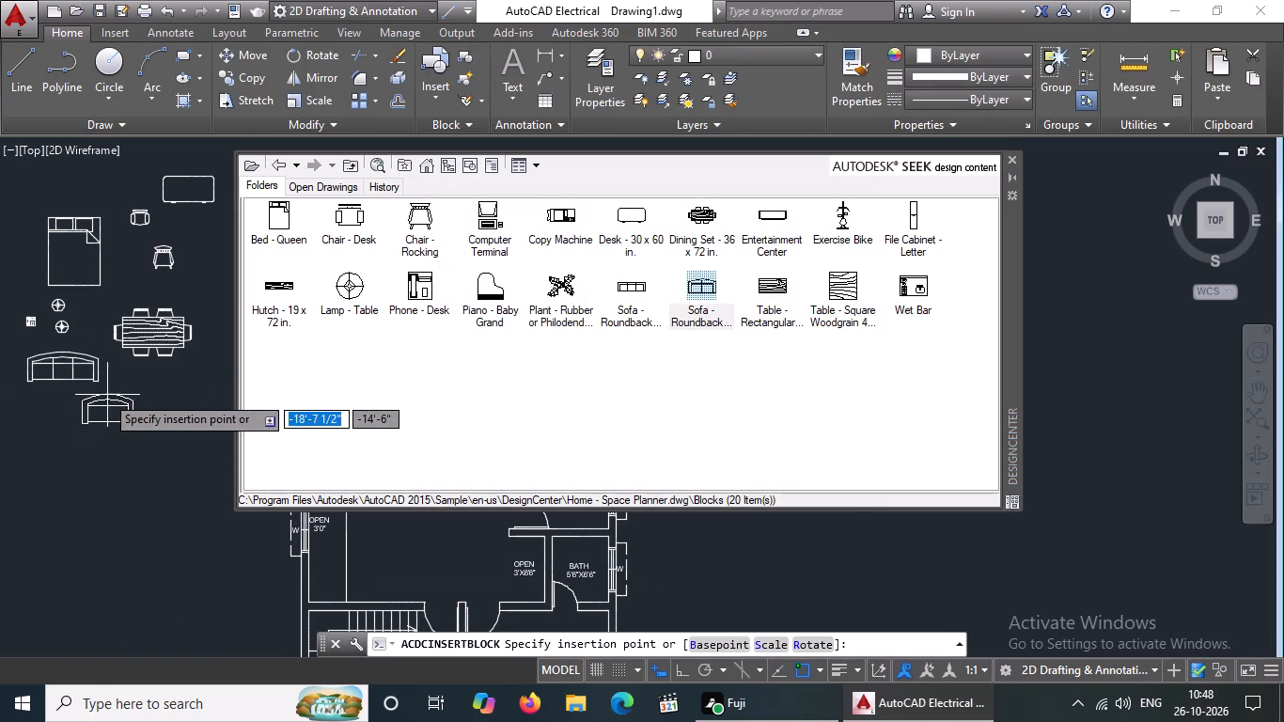
left_click(134, 369)
key("Return")
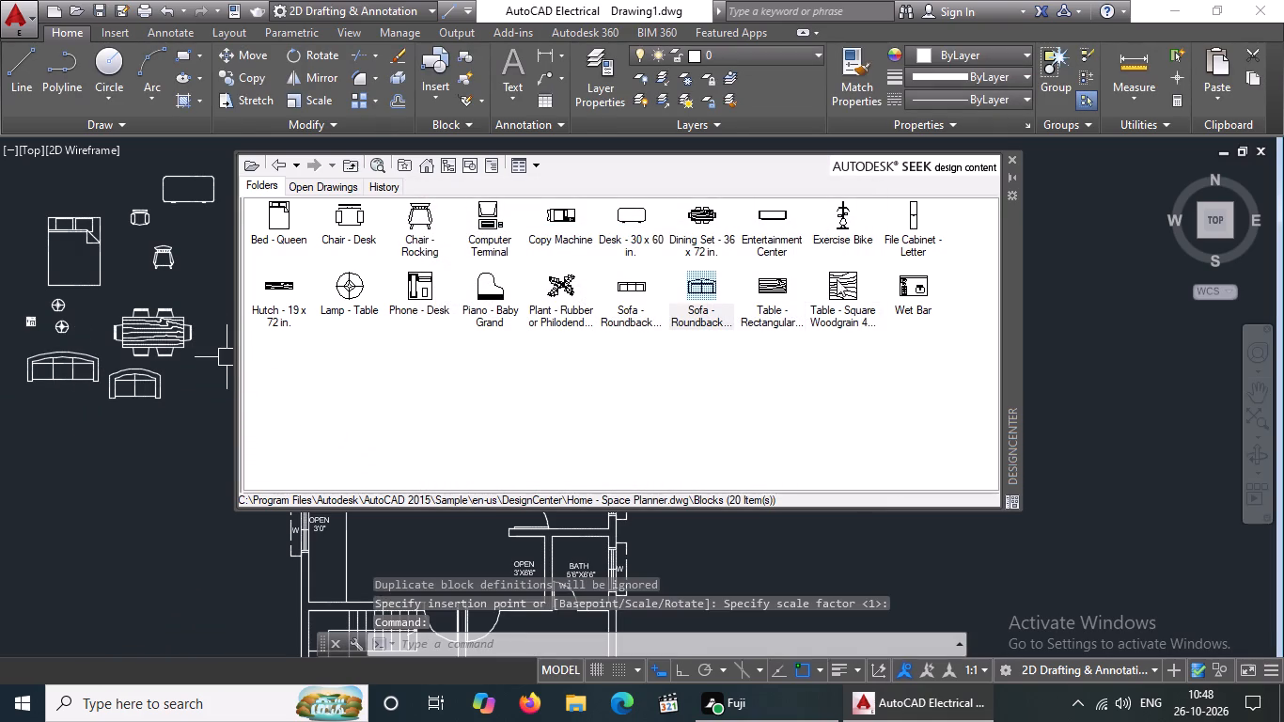
Insert the Table - Rectangular Woodgrain 60 x 30 in. block at the default scale, just south of the 7 ft. sofa.
double_click(776, 285)
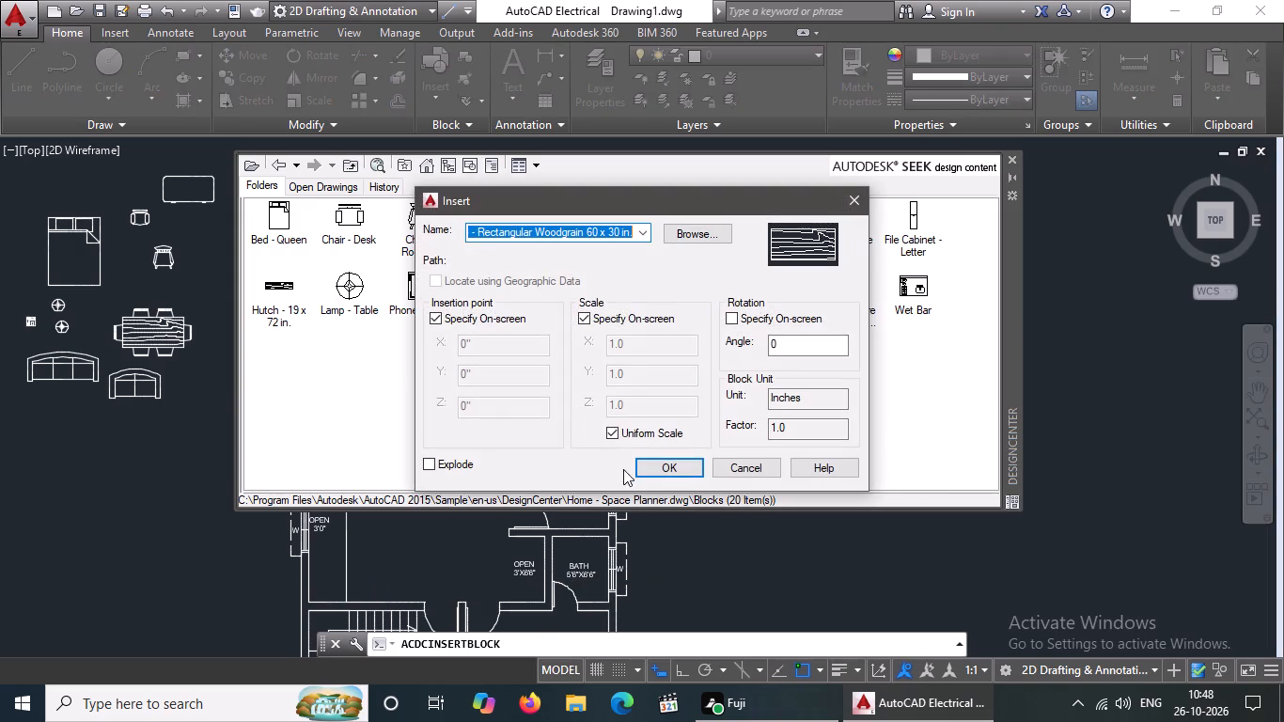
left_click(658, 460)
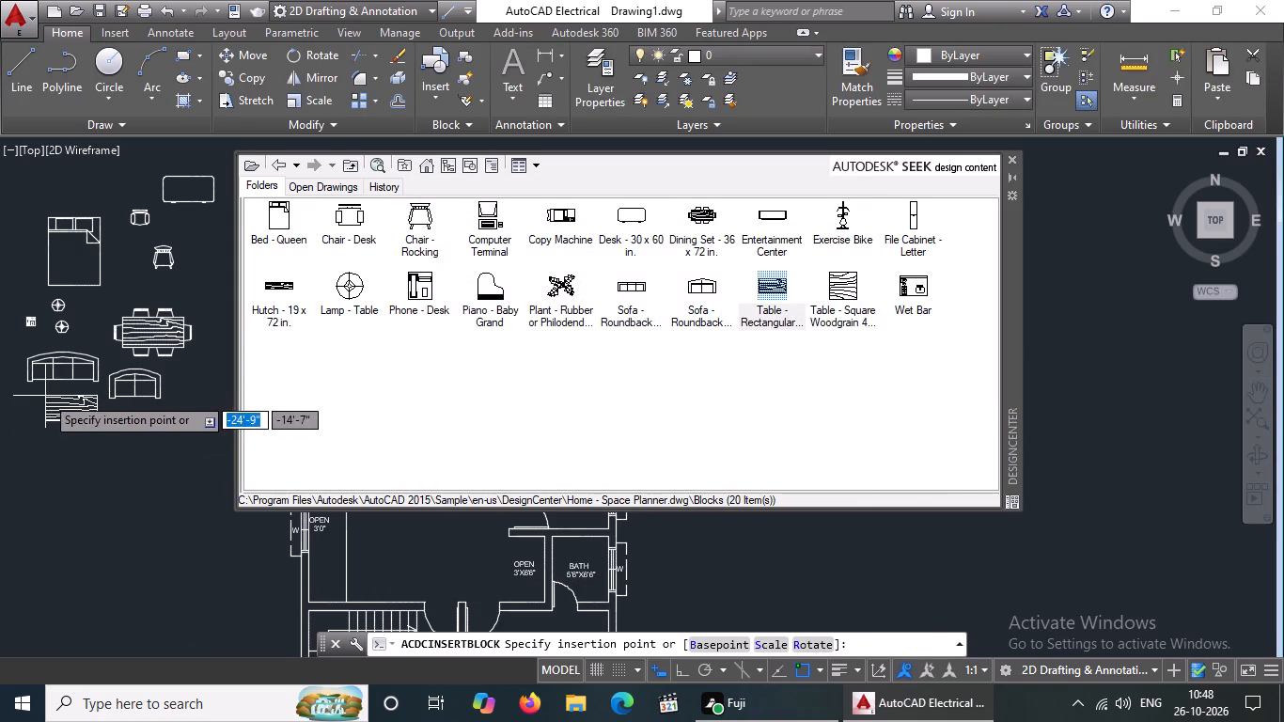
left_click(45, 396)
key("Return")
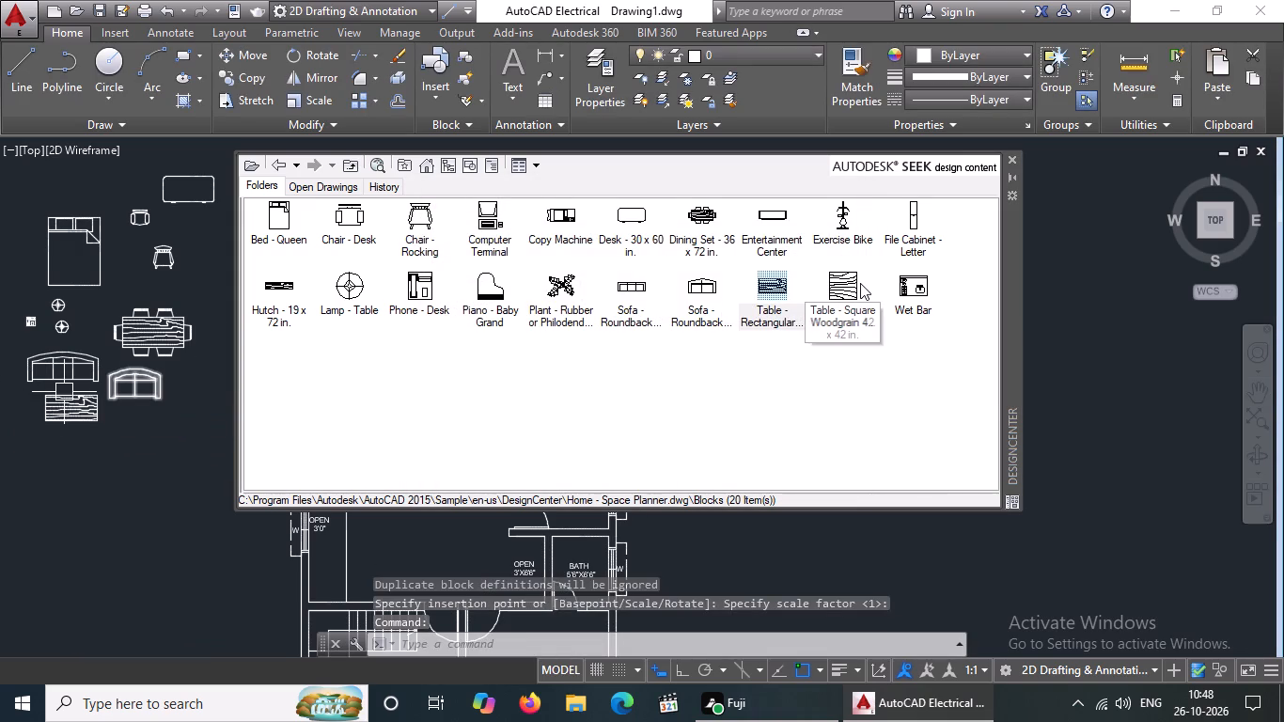
Insert the Table - Square Woodgrain 42 x 42 in. block at the default scale east of the two-seat sofa, and close DesignCenter.
double_click(861, 282)
left_click(681, 465)
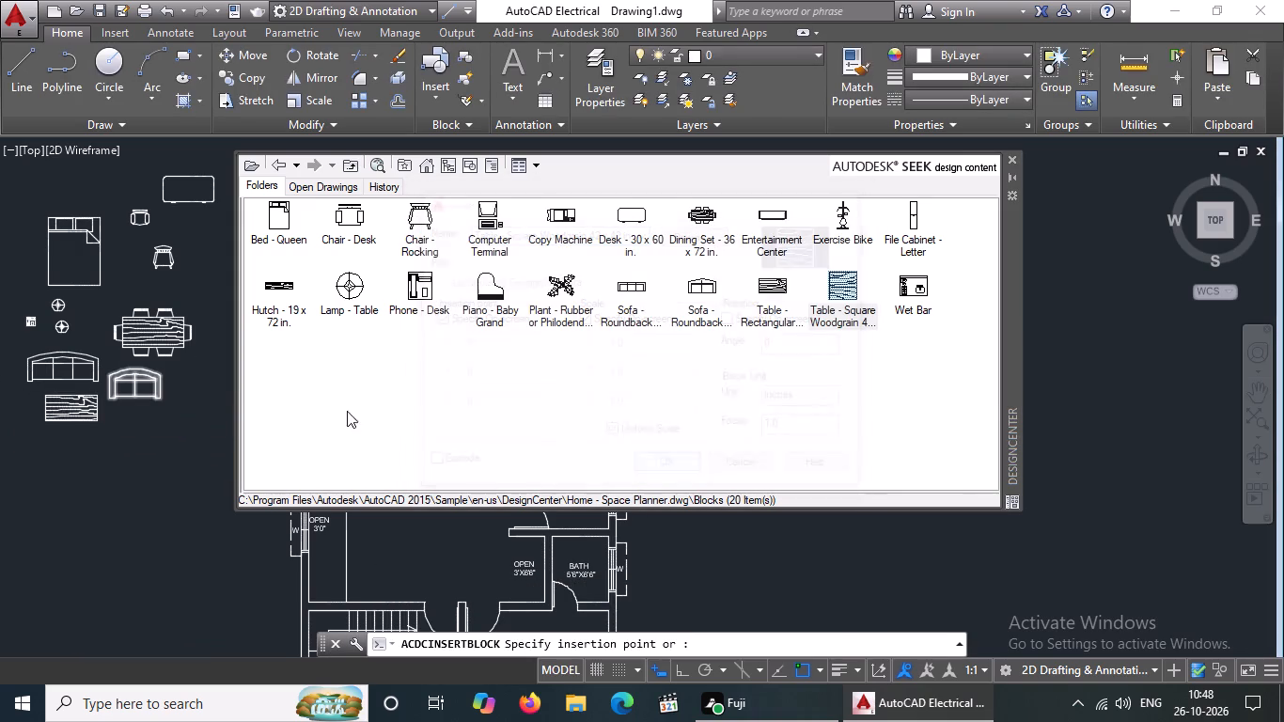
left_click(170, 369)
key("Return")
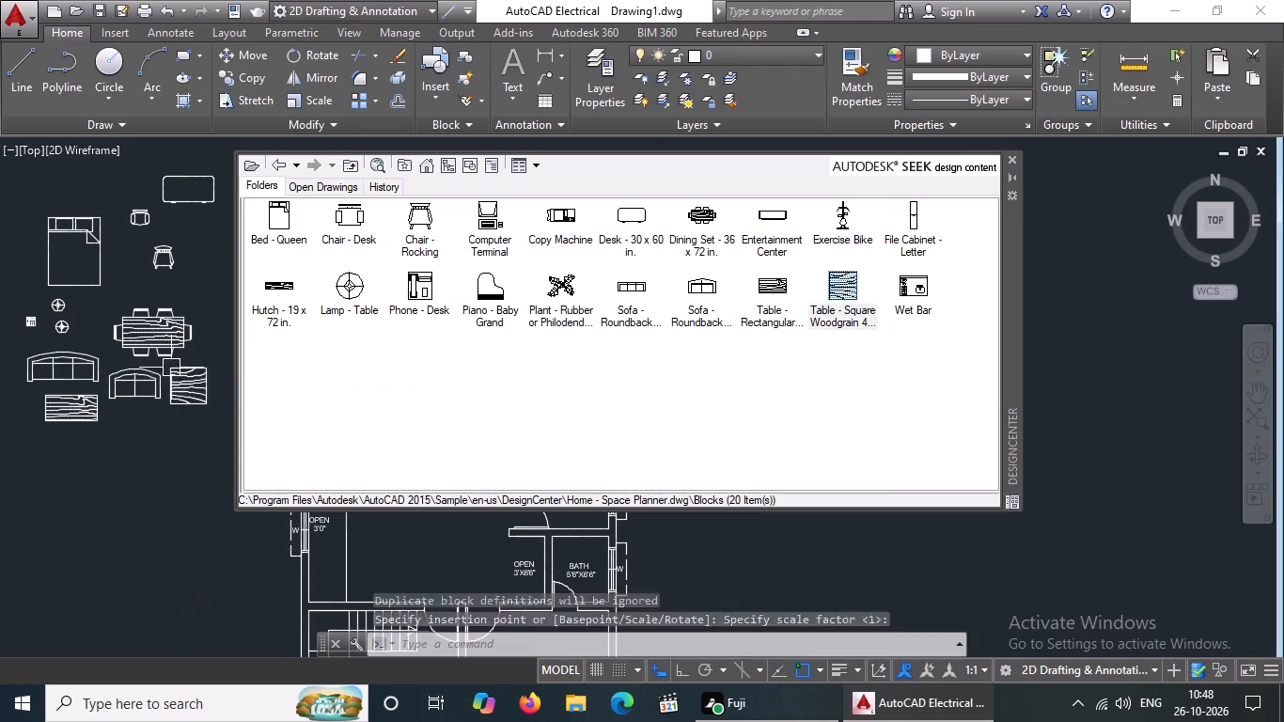
left_click(1010, 157)
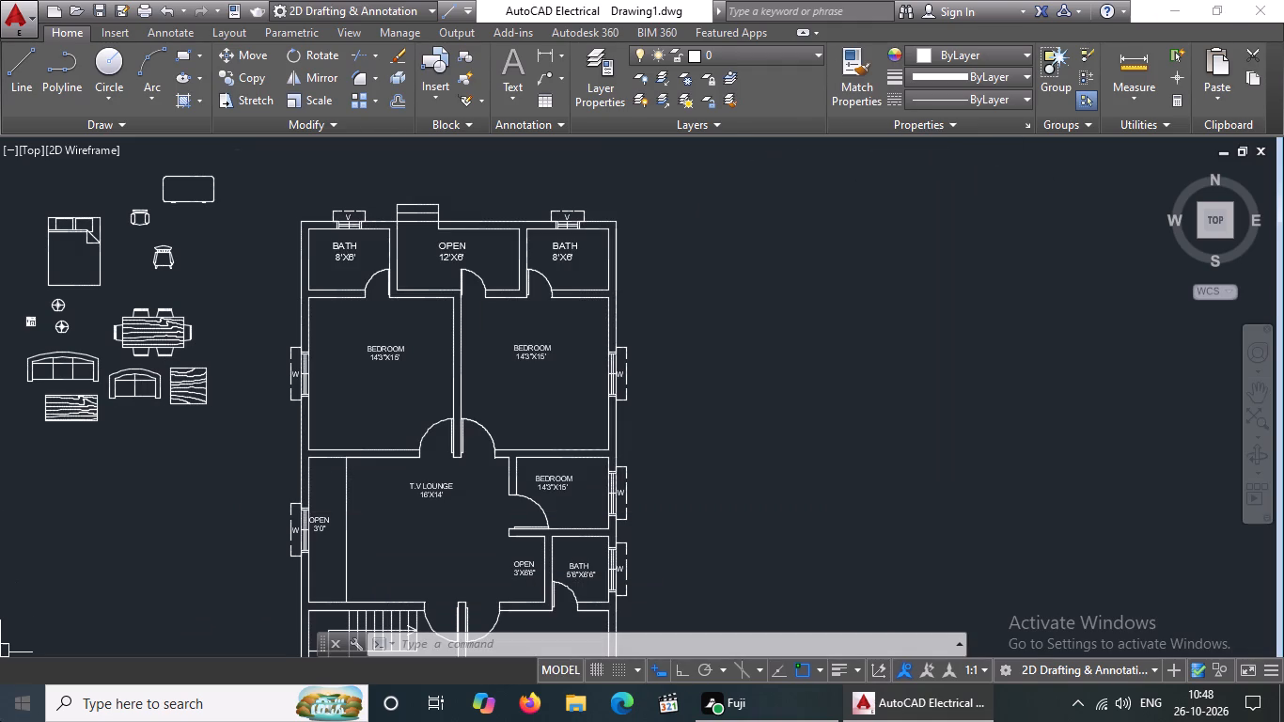
Reopen DesignCenter and browse from the sample home folder through en-us and DesignCenter to the blocks of House Designer.dwg.
type("DC")
key("space")
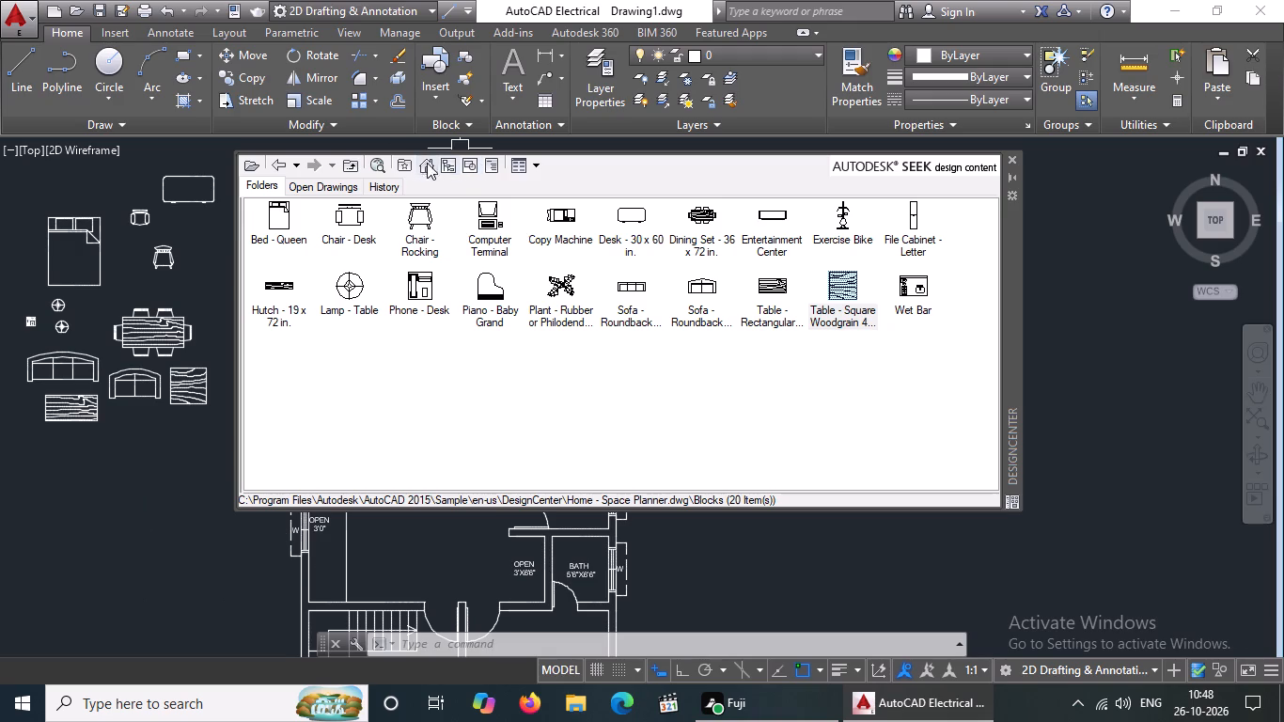
left_click(424, 160)
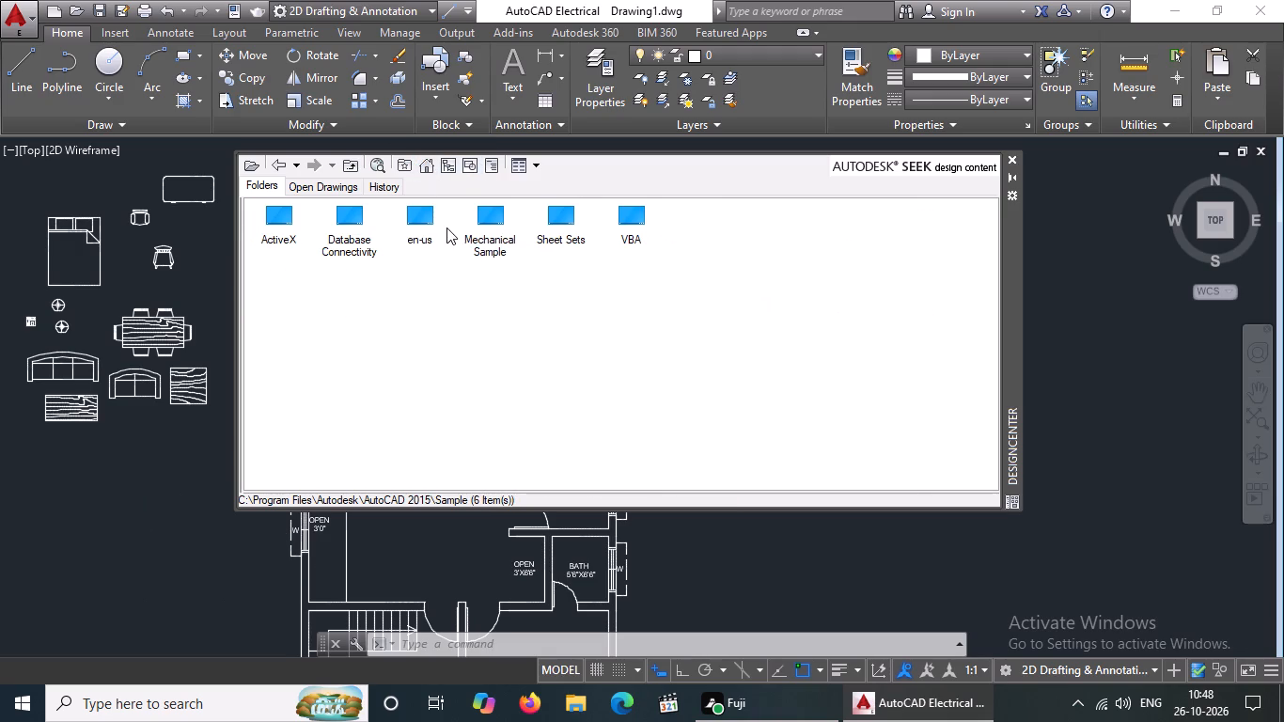
double_click(409, 231)
double_click(294, 231)
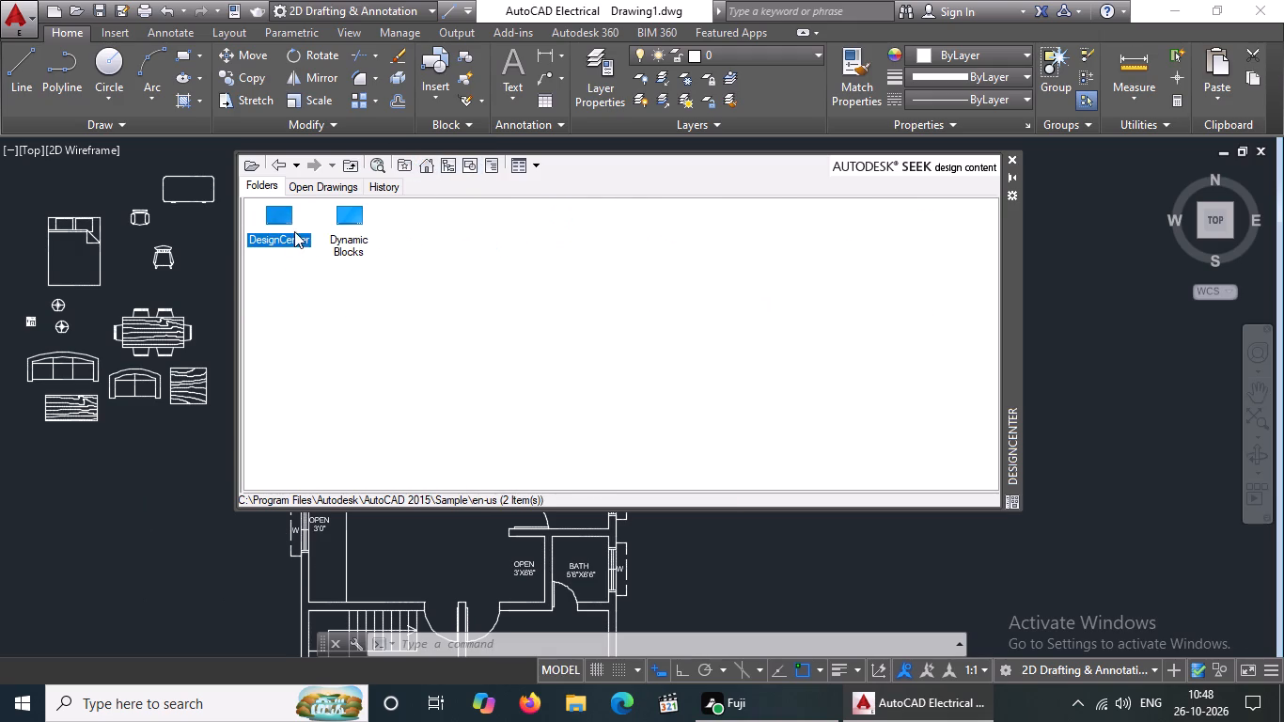
double_click(843, 243)
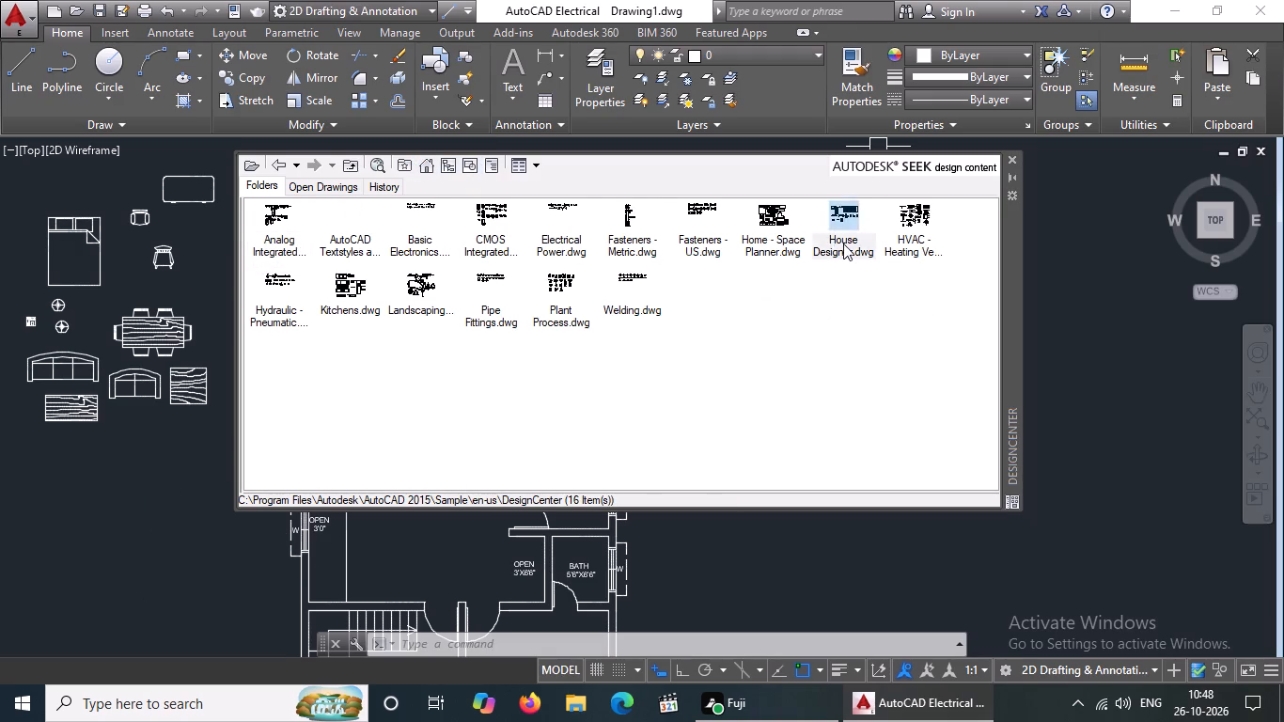
double_click(275, 236)
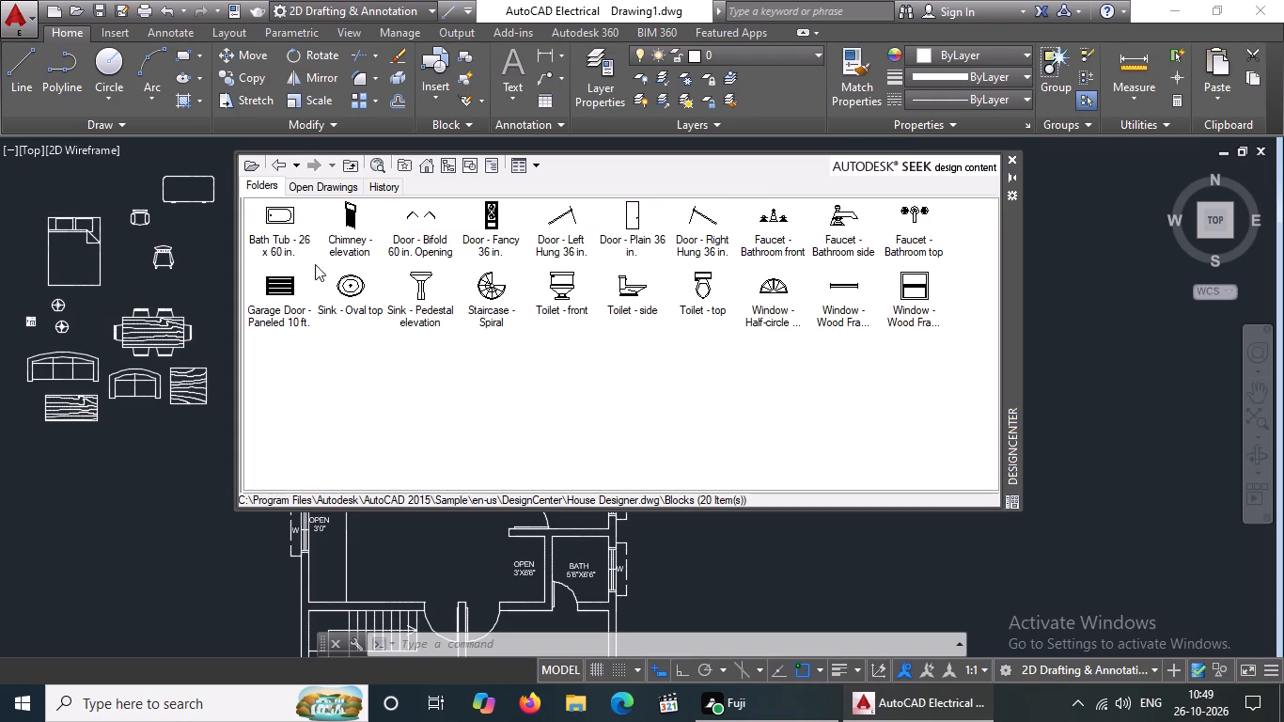
Place the Bath Tub - 26 x 60 in. block in the empty area east of the floor plan.
left_click_drag(281, 222, 1106, 369)
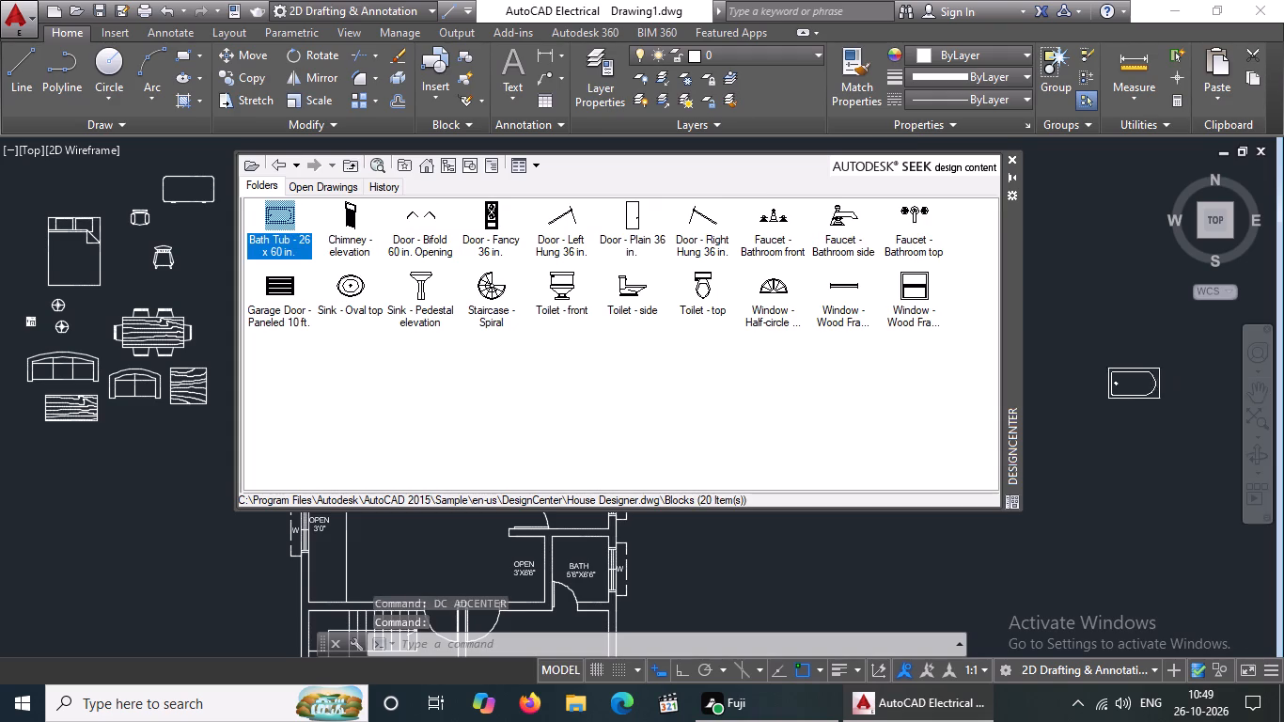
left_click_drag(1106, 369, 1062, 383)
Place the Sink - Oval top block south of the bath tub, outside the plan.
left_click_drag(339, 290, 587, 338)
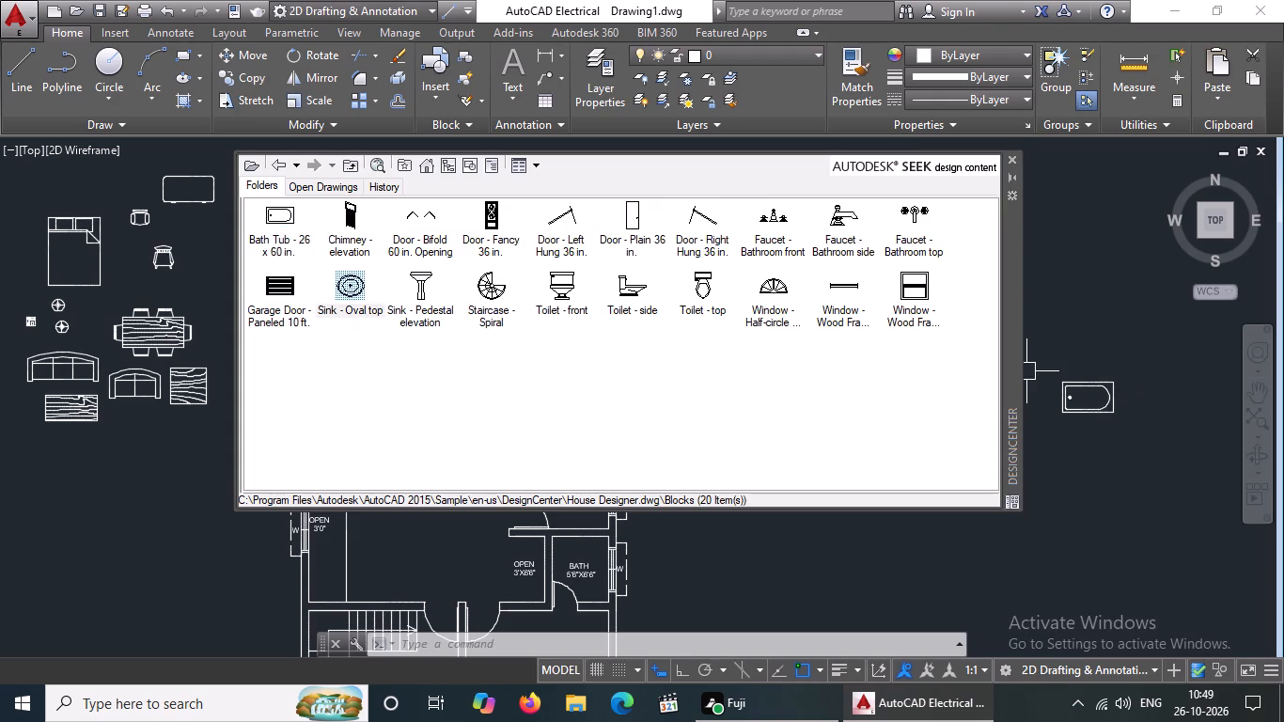
left_click_drag(587, 338, 1082, 479)
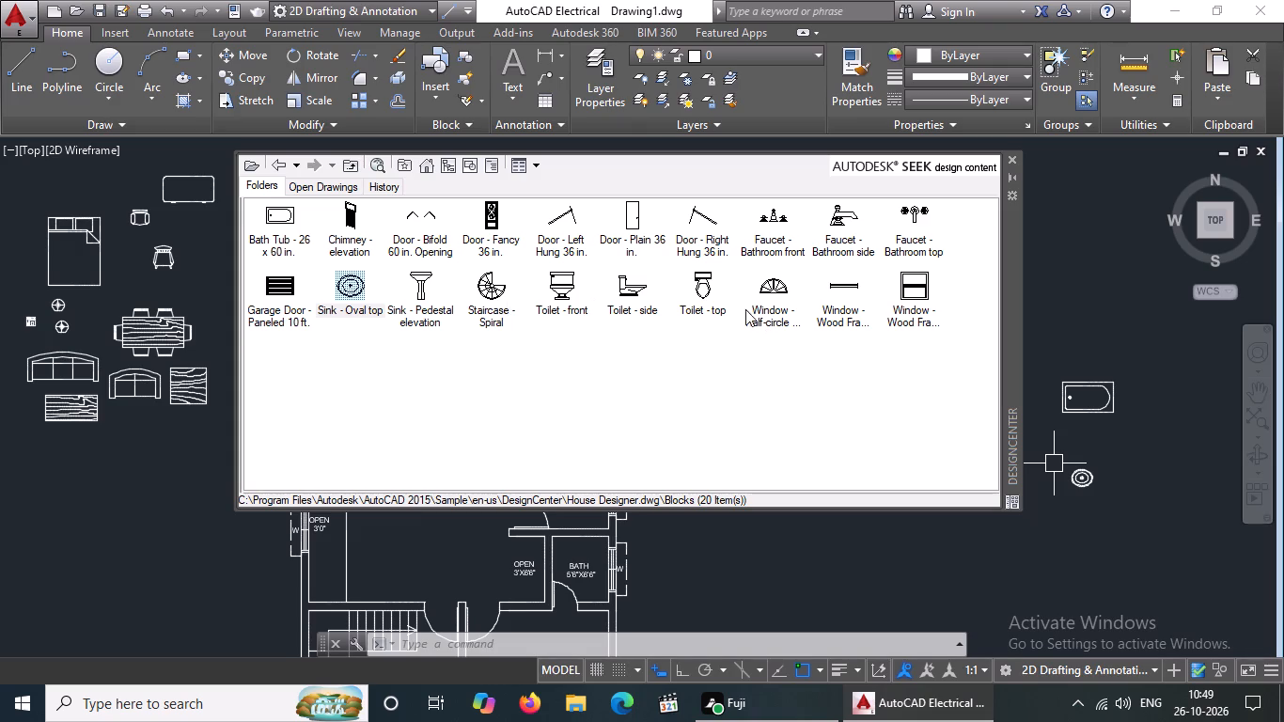
Insert the Toilet - top block at the default scale, just northwest of the bath tub.
double_click(692, 294)
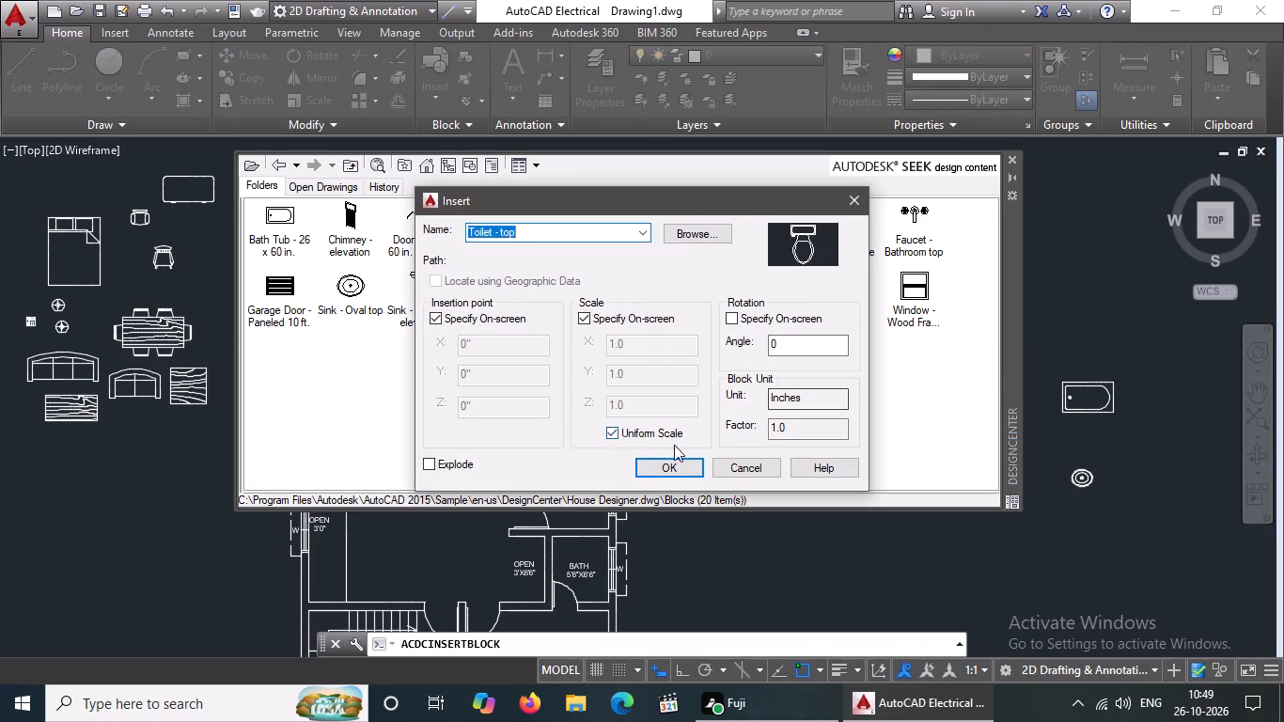
left_click(678, 465)
left_click(1049, 333)
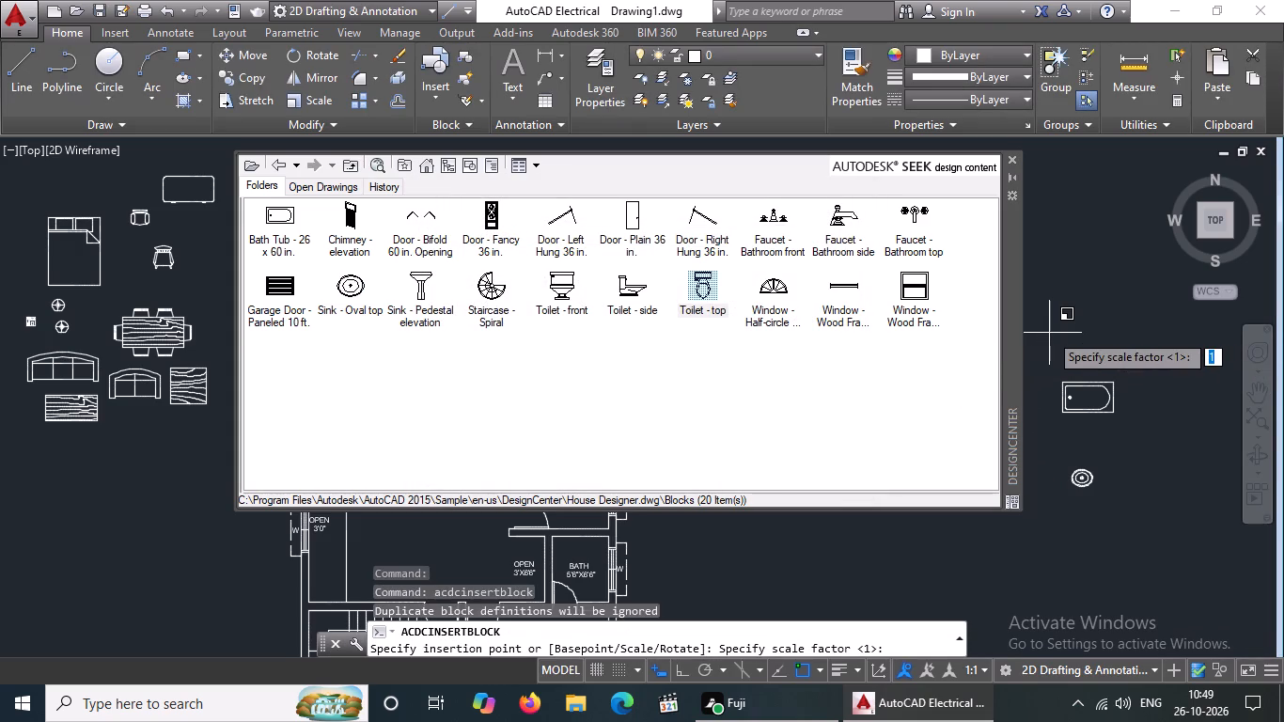
key("Return")
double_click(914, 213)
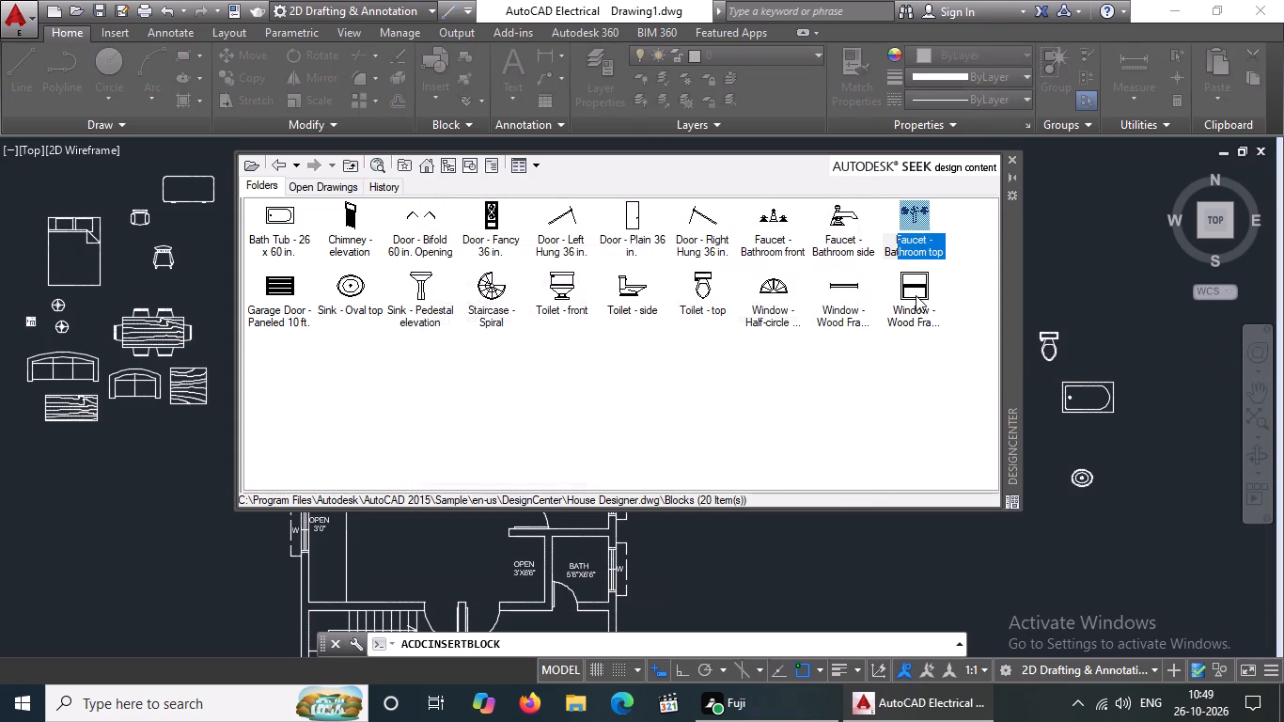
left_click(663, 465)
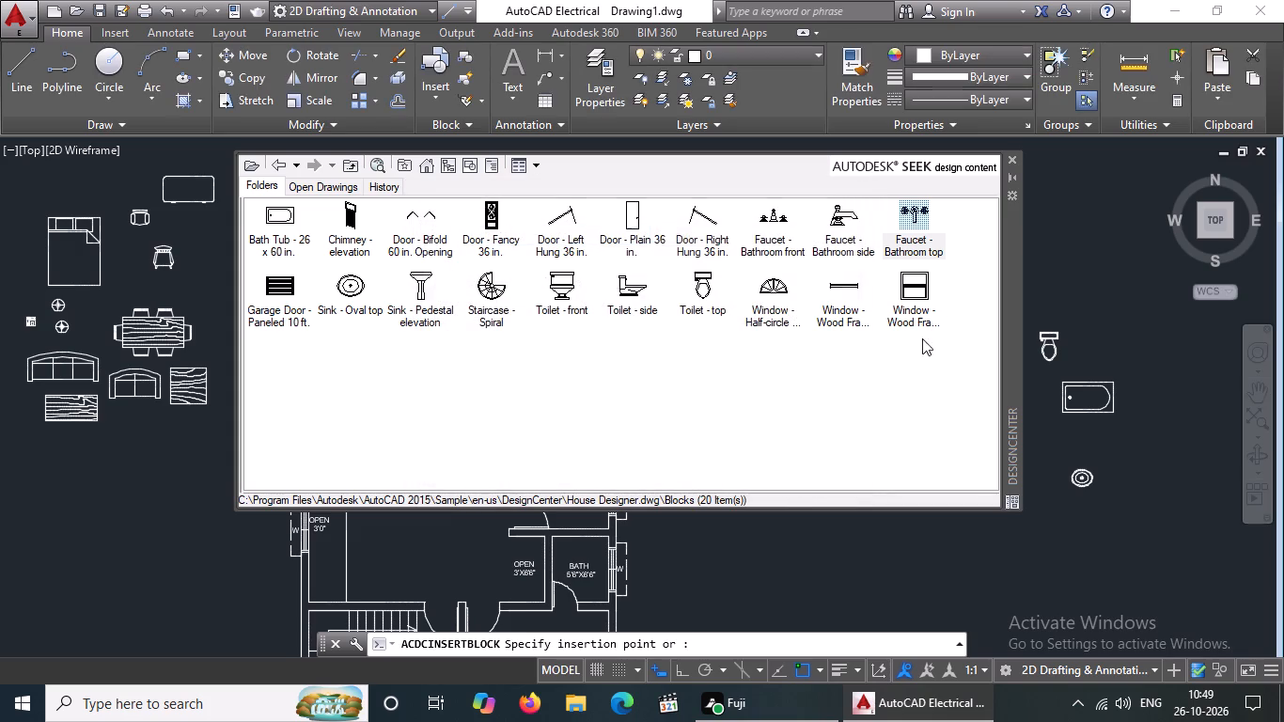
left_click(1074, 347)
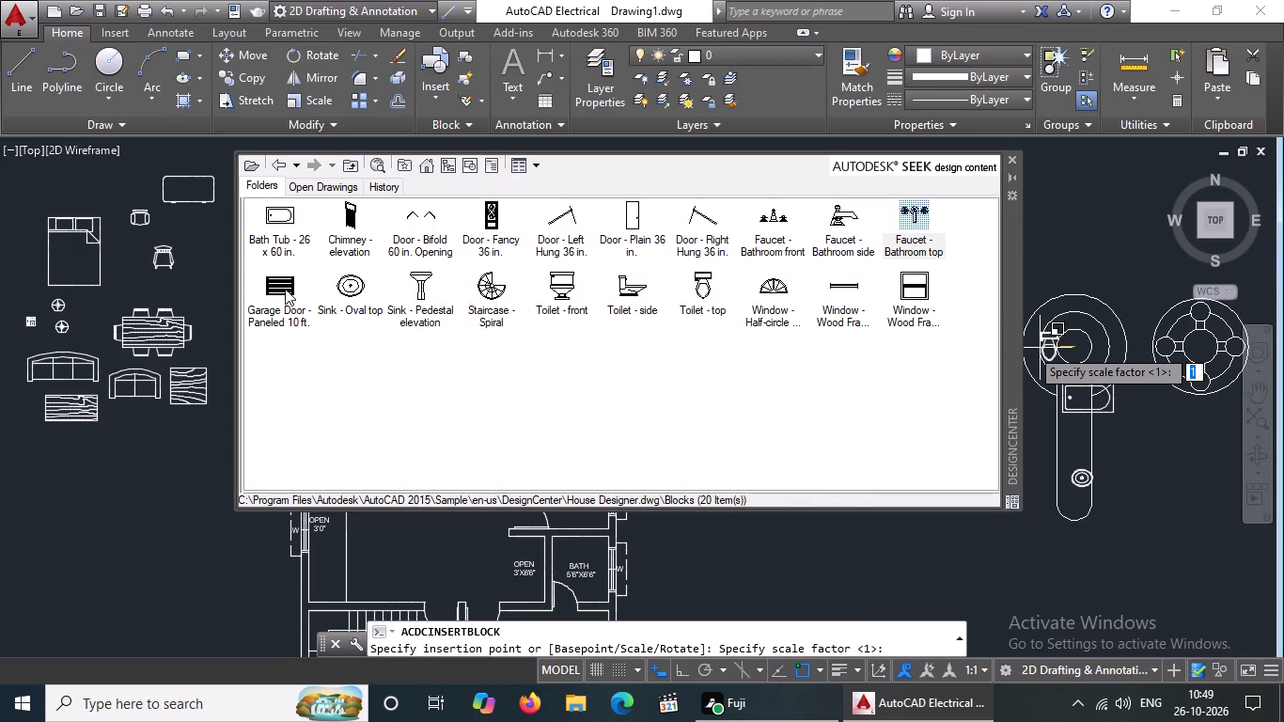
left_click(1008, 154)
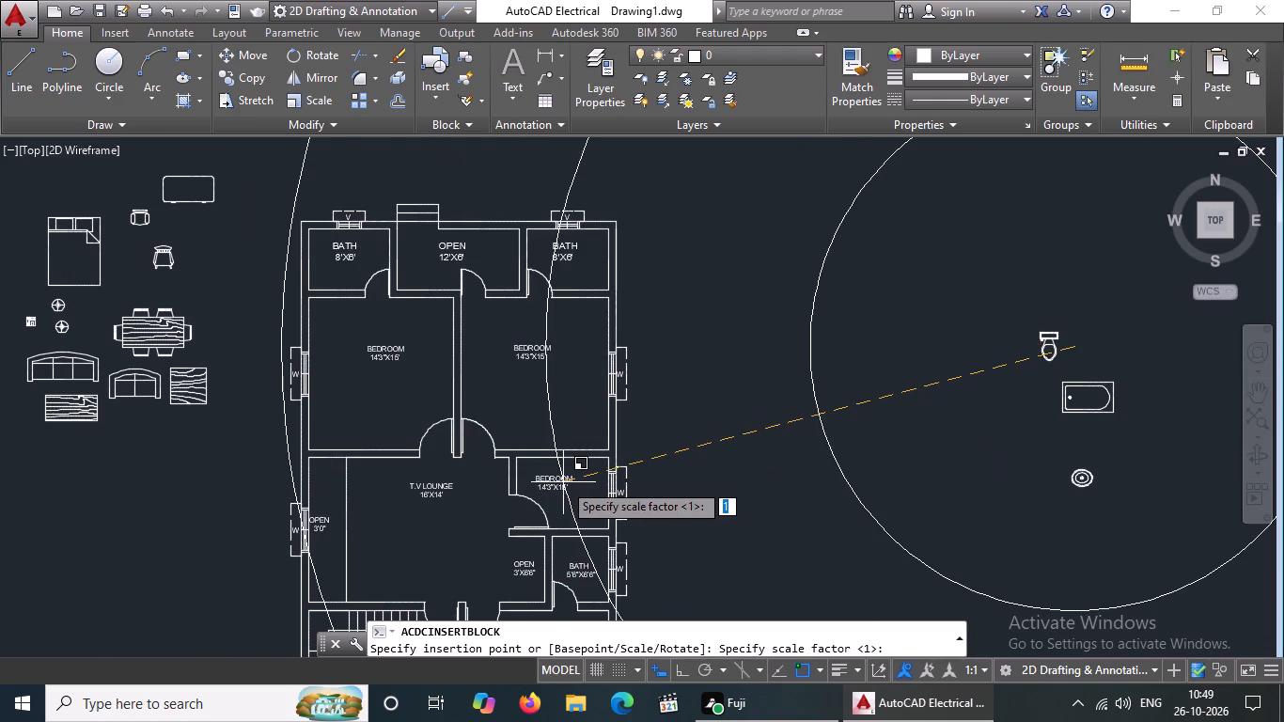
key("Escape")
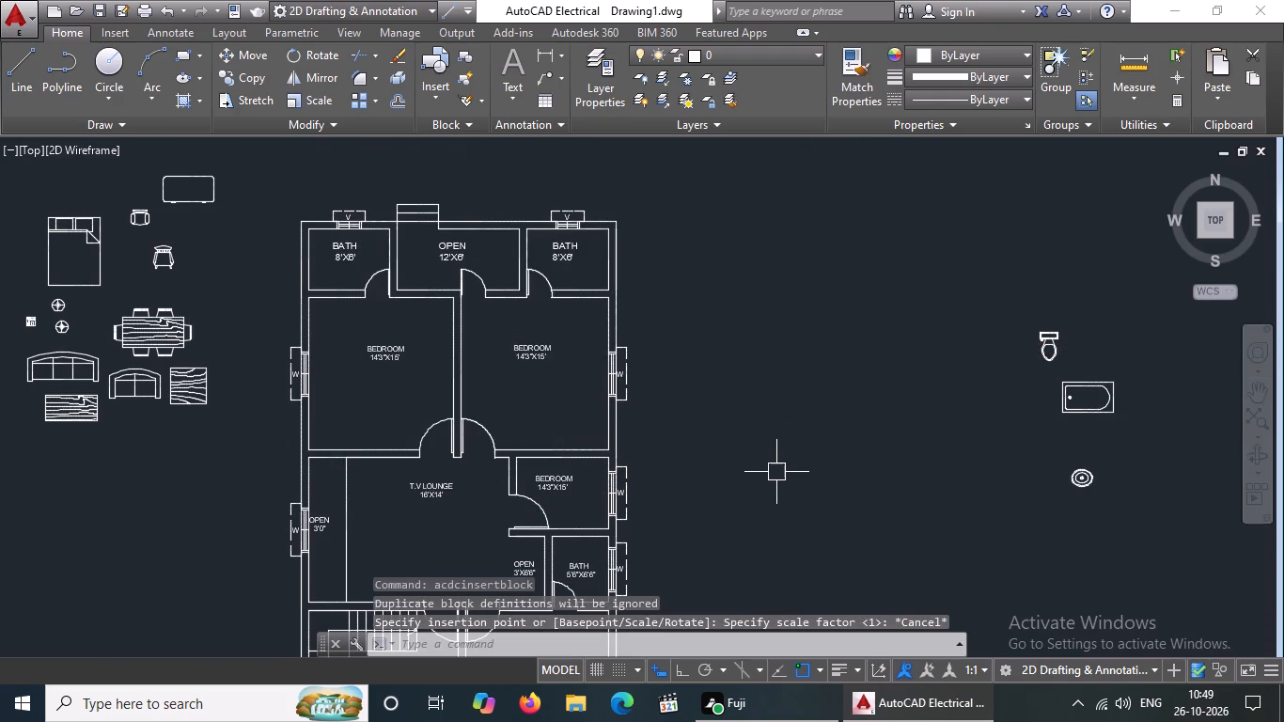
Look over the floor plan's rooms and text labels, comparing the lettering sizes from room to room.
middle_click_drag(530, 447, 556, 485)
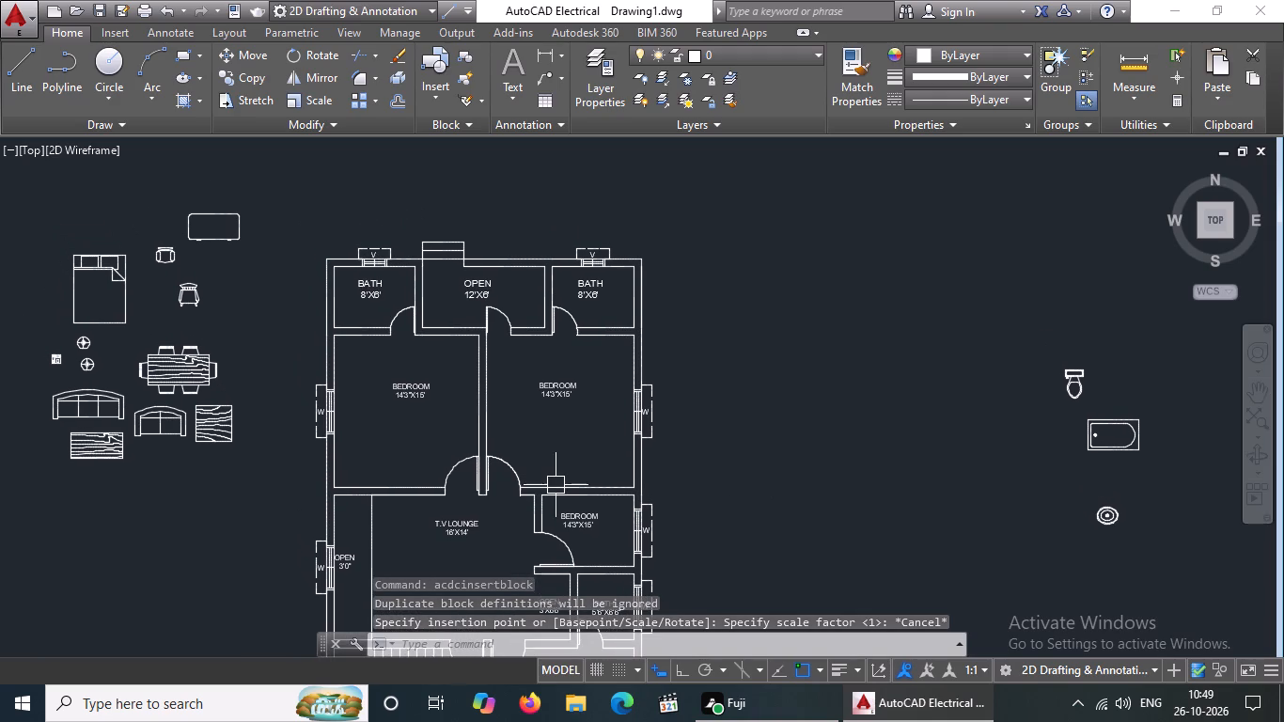
scroll(520, 302, "up", 2)
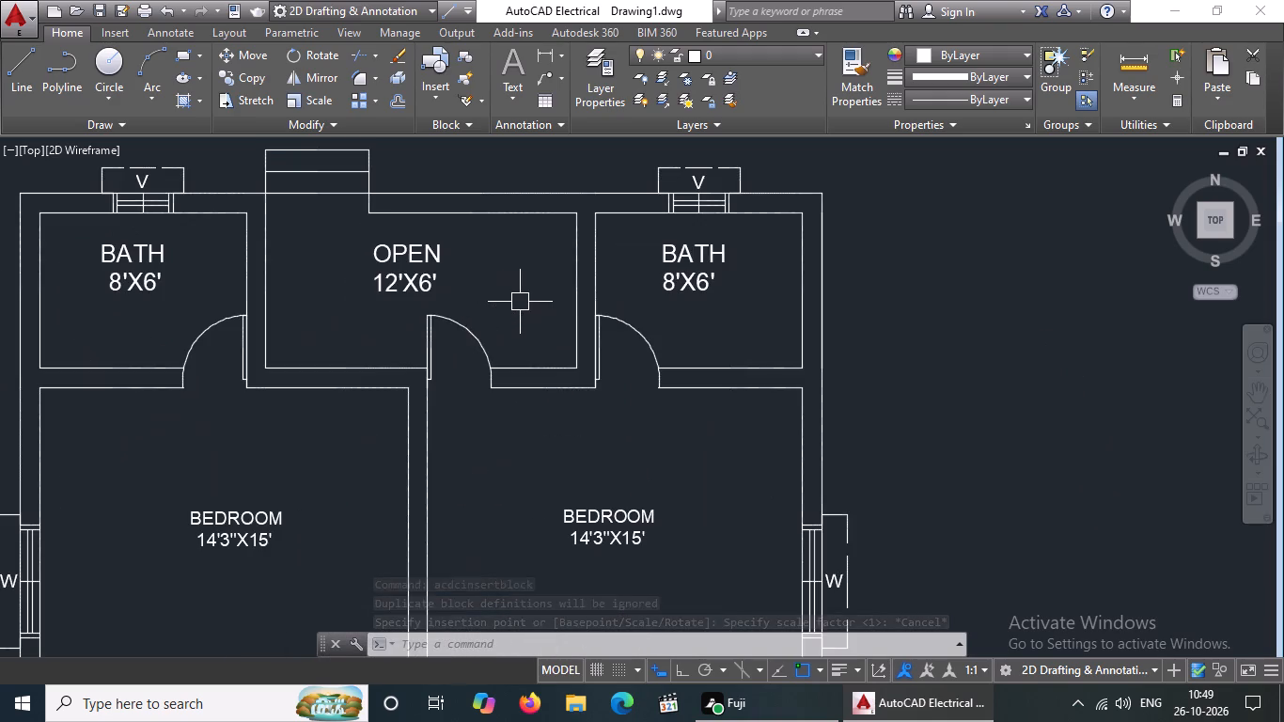
scroll(520, 302, "down", 2)
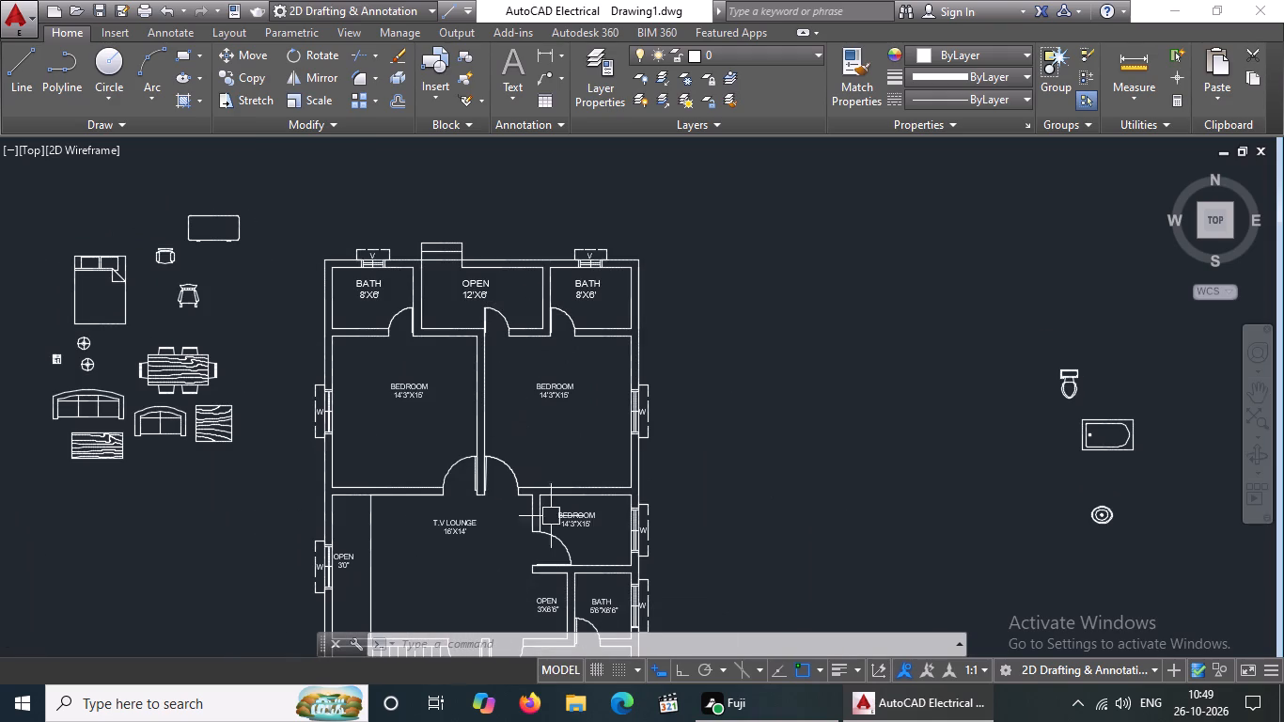
scroll(604, 483, "down", 2)
scroll(610, 512, "up", 2)
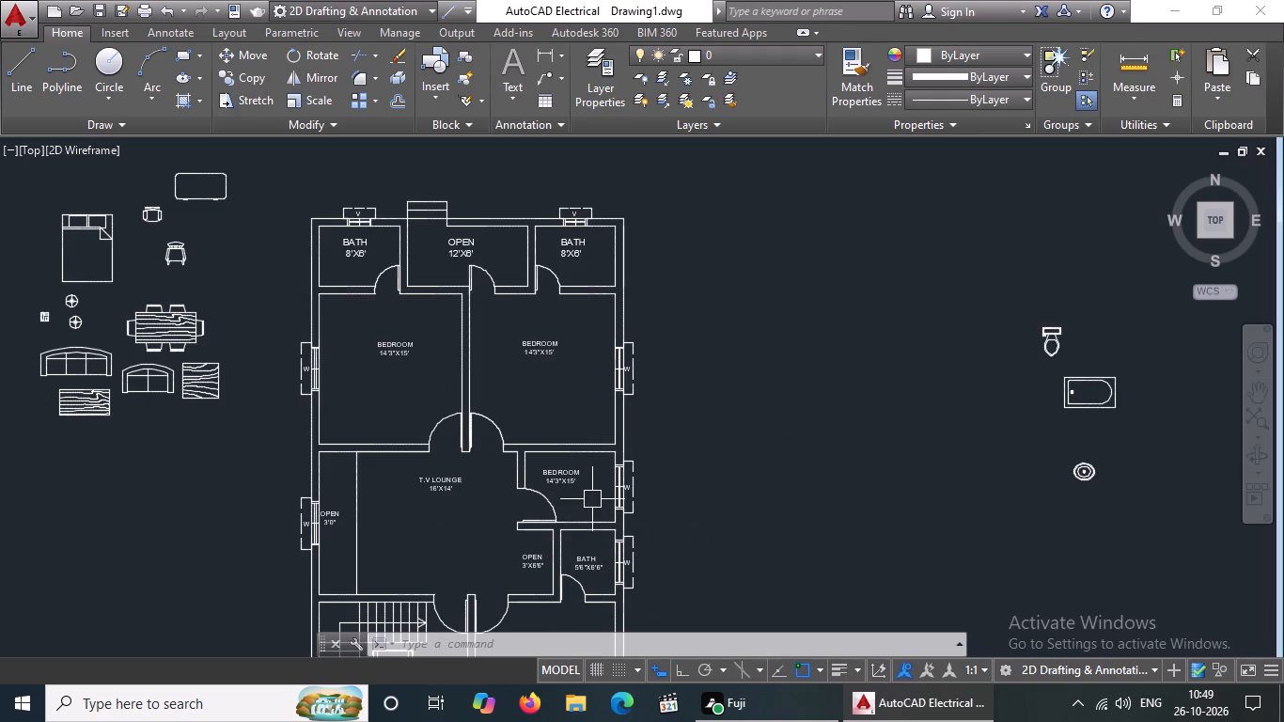
scroll(592, 498, "down", 3)
scroll(589, 522, "up", 2)
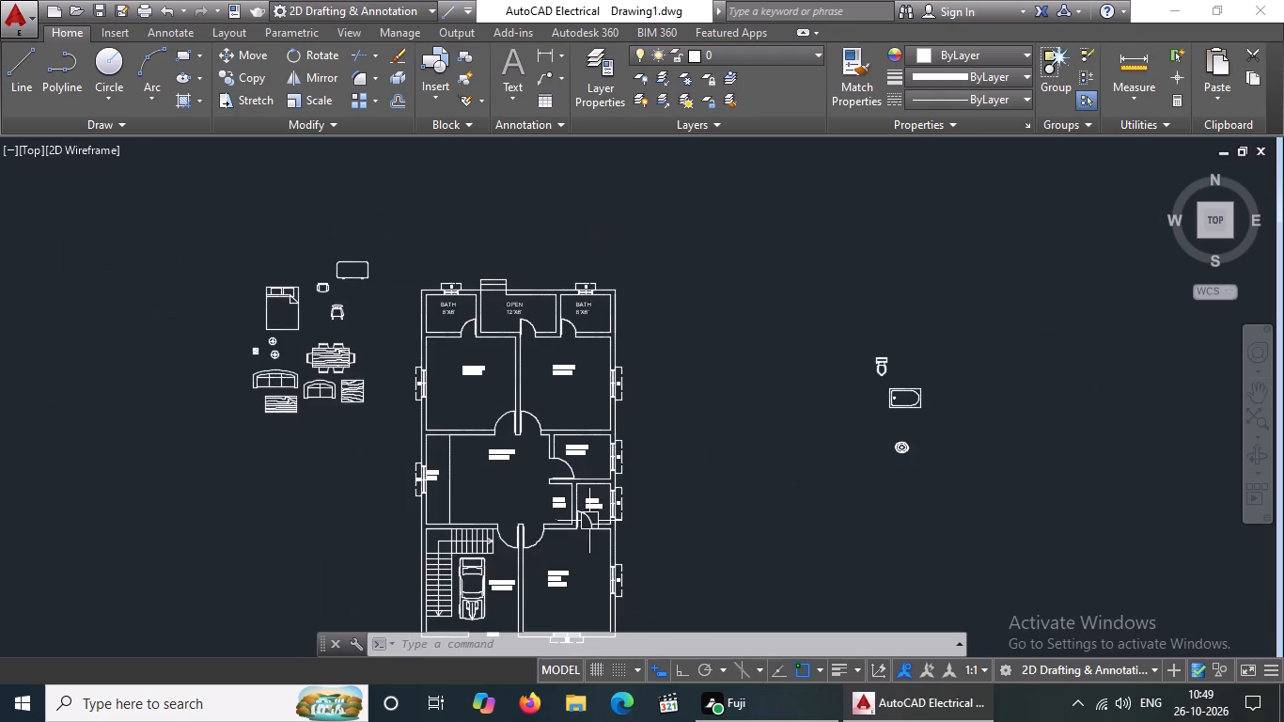
scroll(566, 519, "up", 3)
scroll(566, 497, "down", 2)
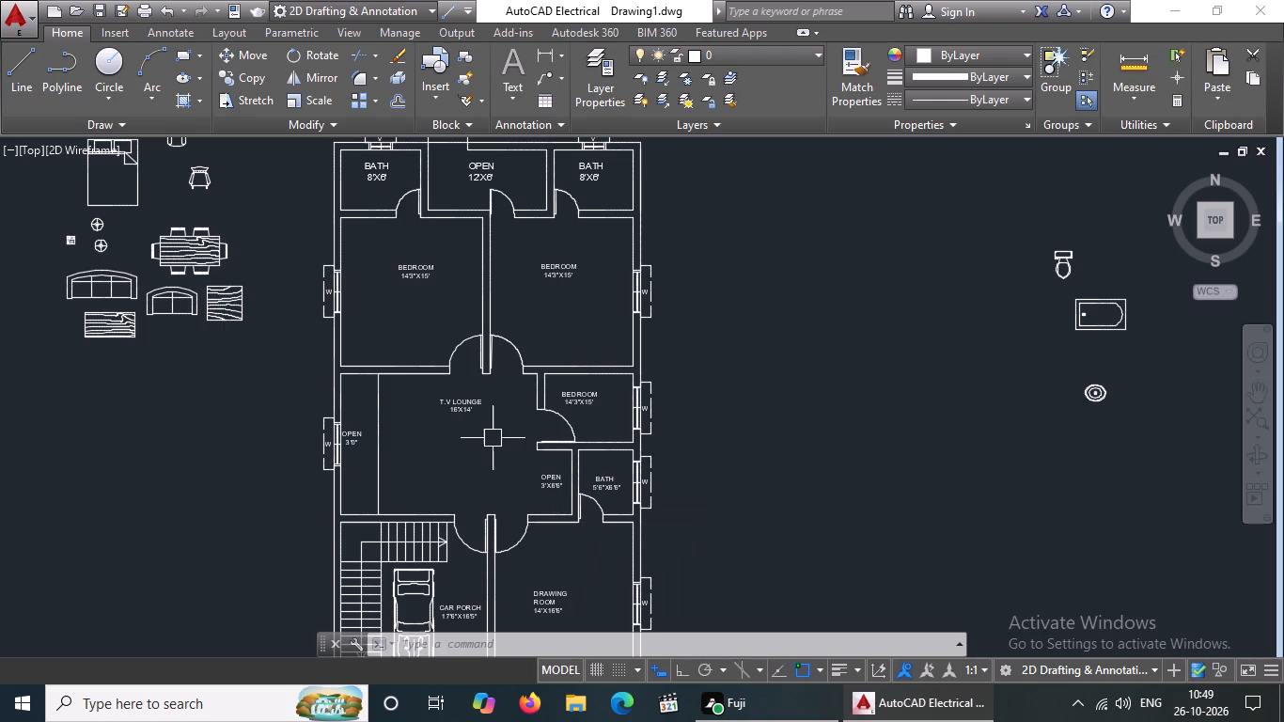
middle_click_drag(493, 437, 492, 496)
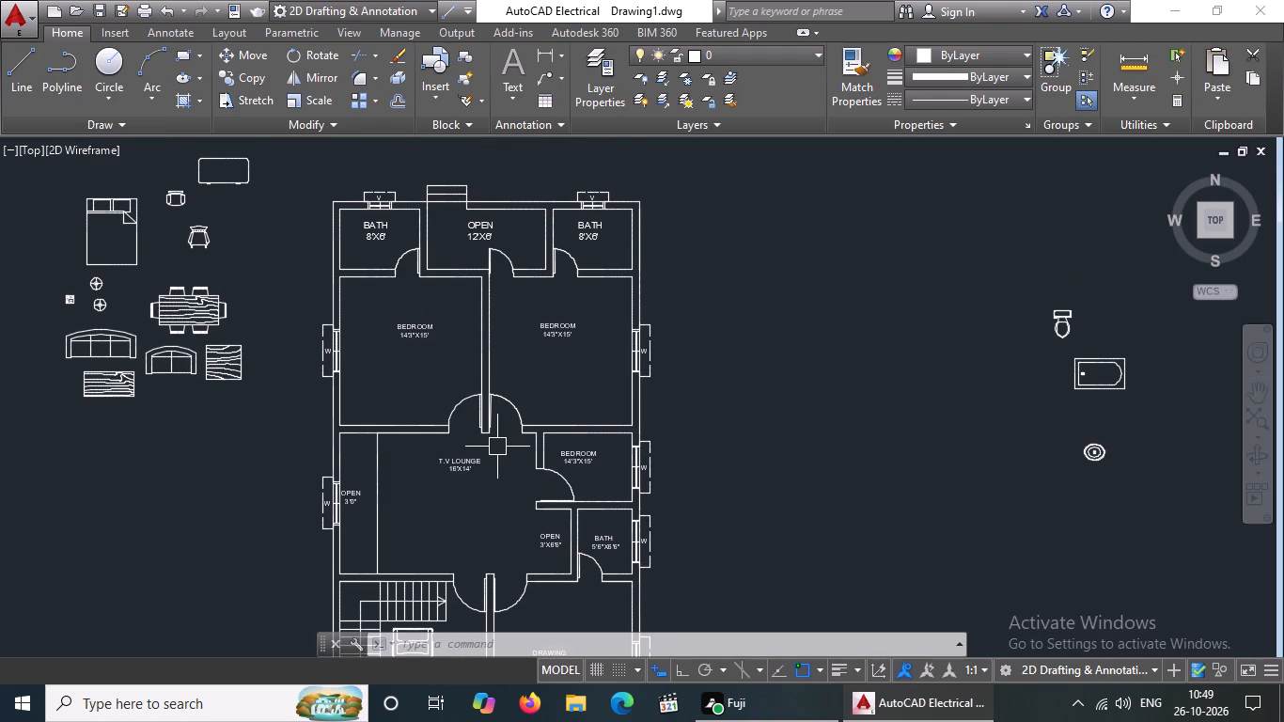
Set the text height of the BATH 8'X6' label in the plan's northwest bathroom to 6".
scroll(371, 226, "up", 2)
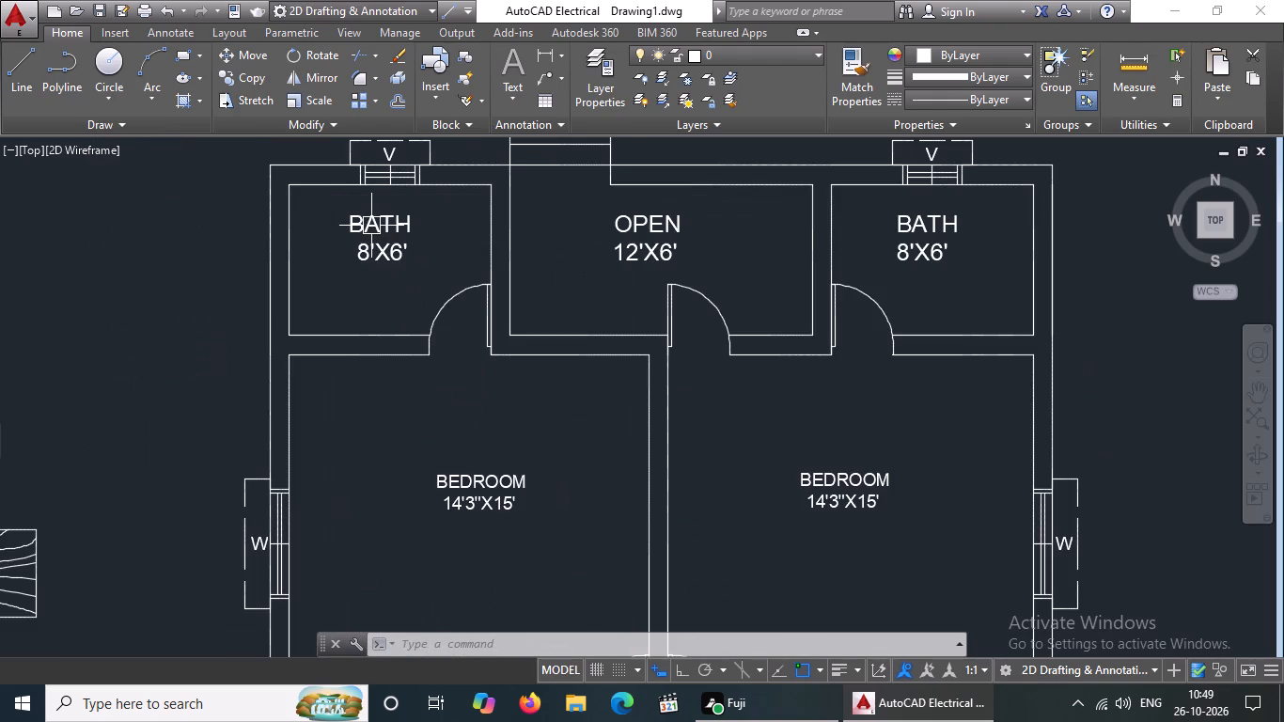
left_click(371, 232)
right_click_drag(422, 305, 426, 314)
left_click(488, 651)
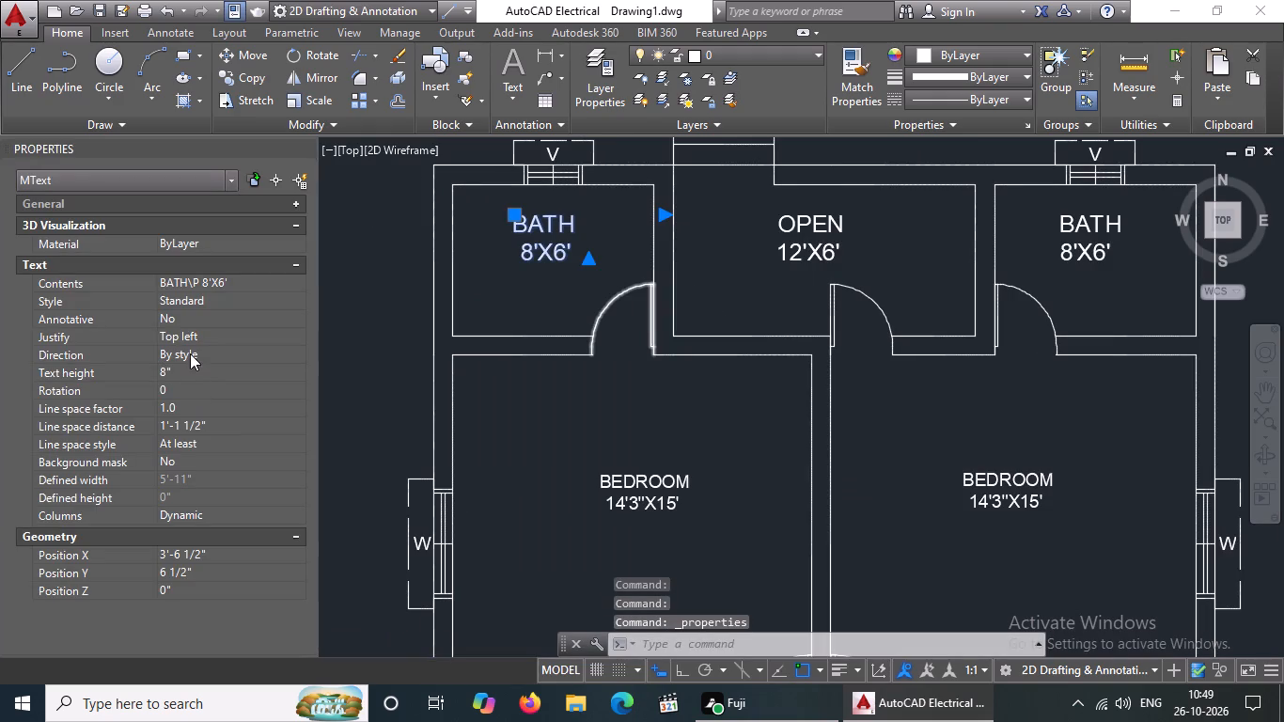
left_click(190, 371)
key("BackSpace")
key("BackSpace")
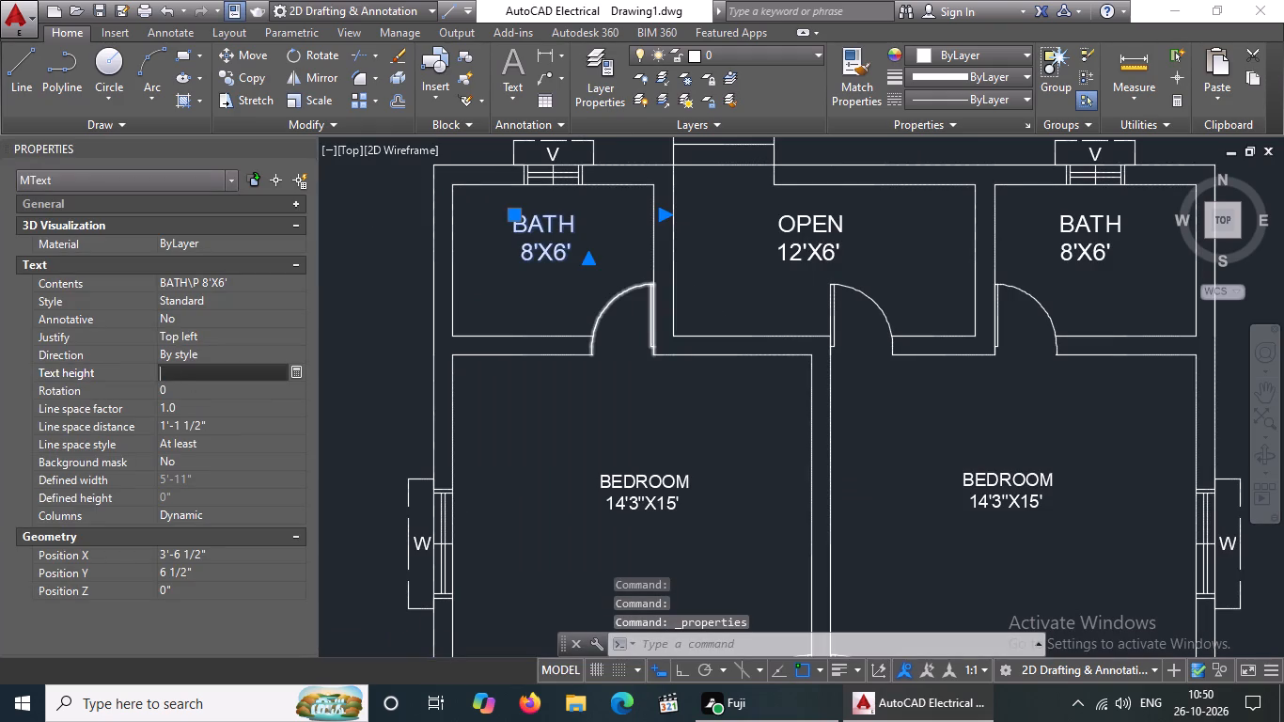
key("6")
key("shift+quotedbl")
key("Return")
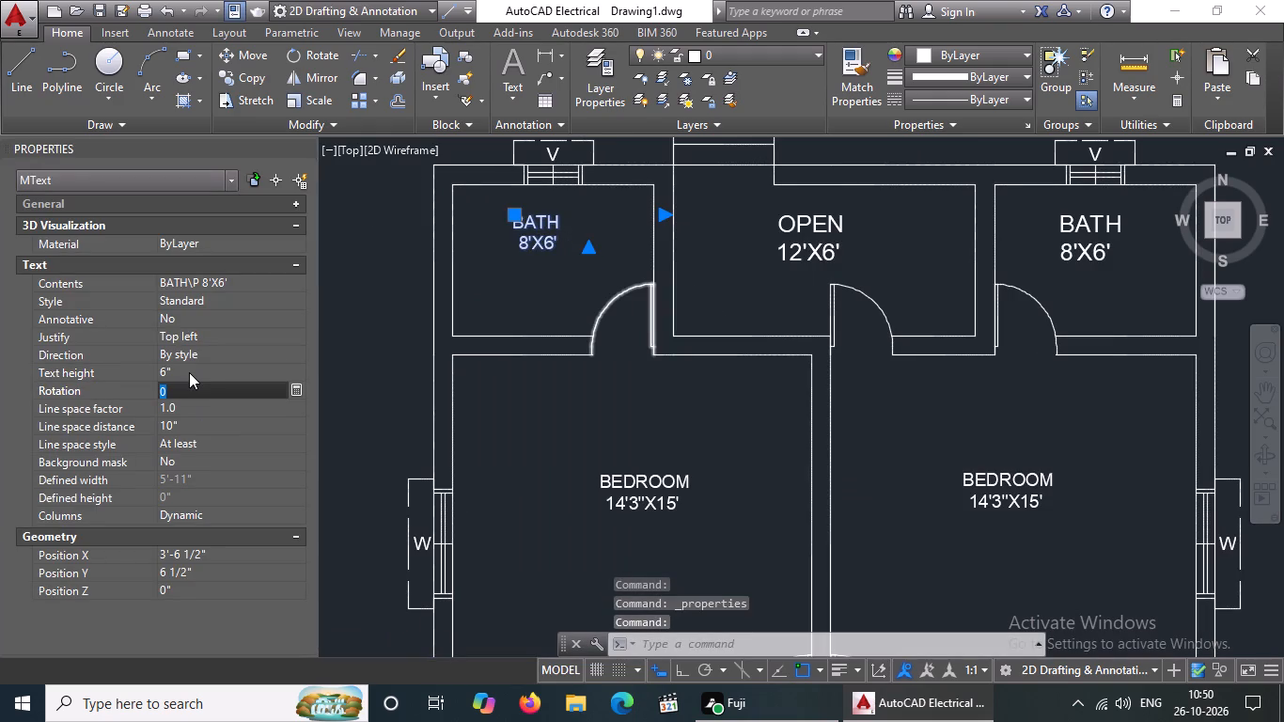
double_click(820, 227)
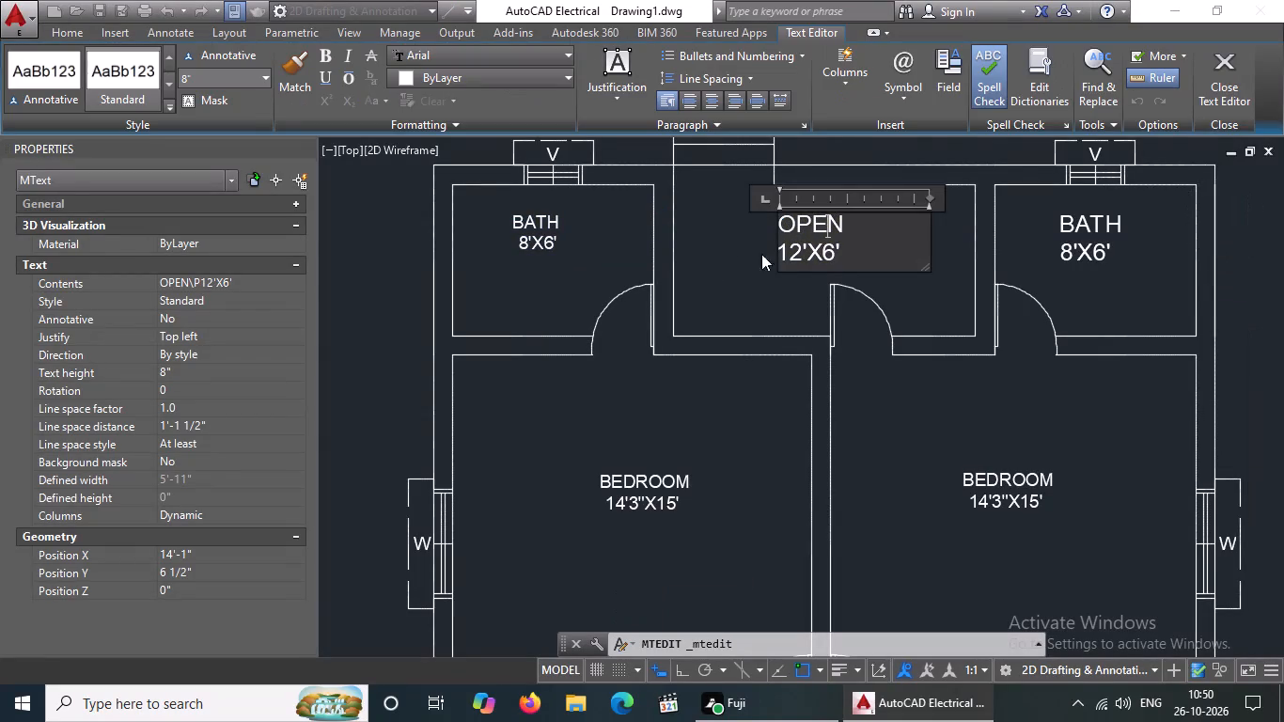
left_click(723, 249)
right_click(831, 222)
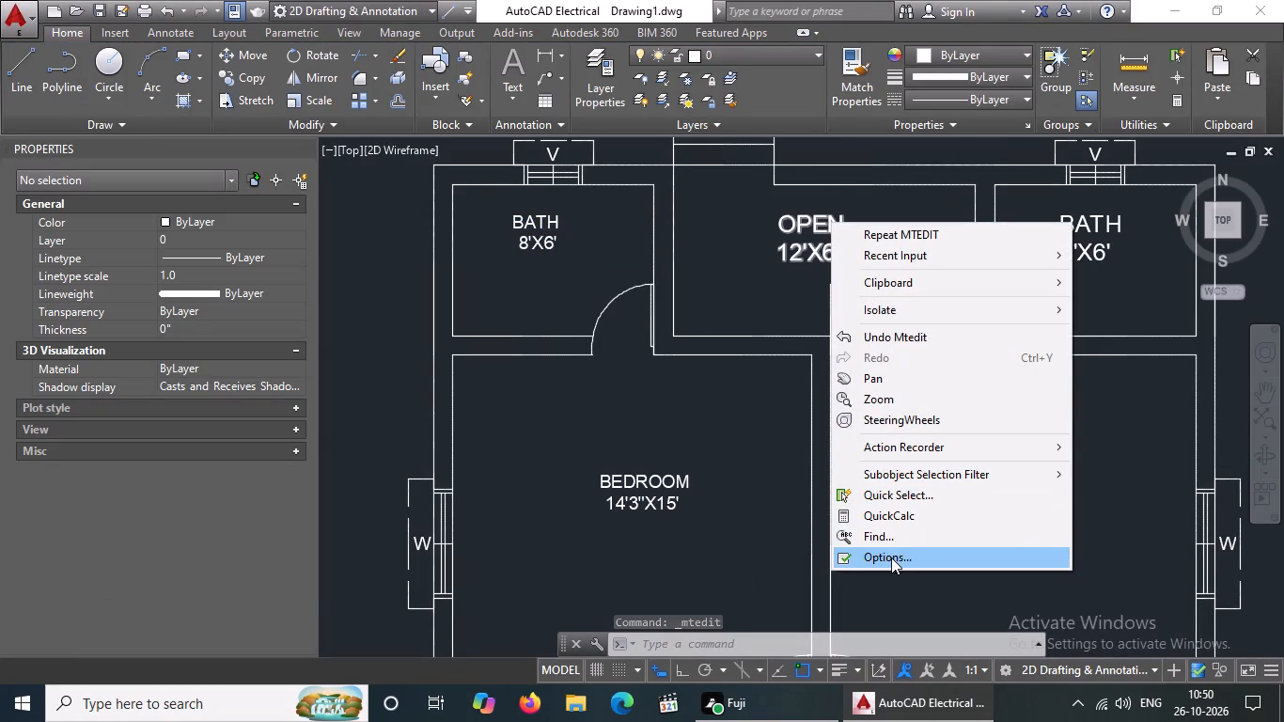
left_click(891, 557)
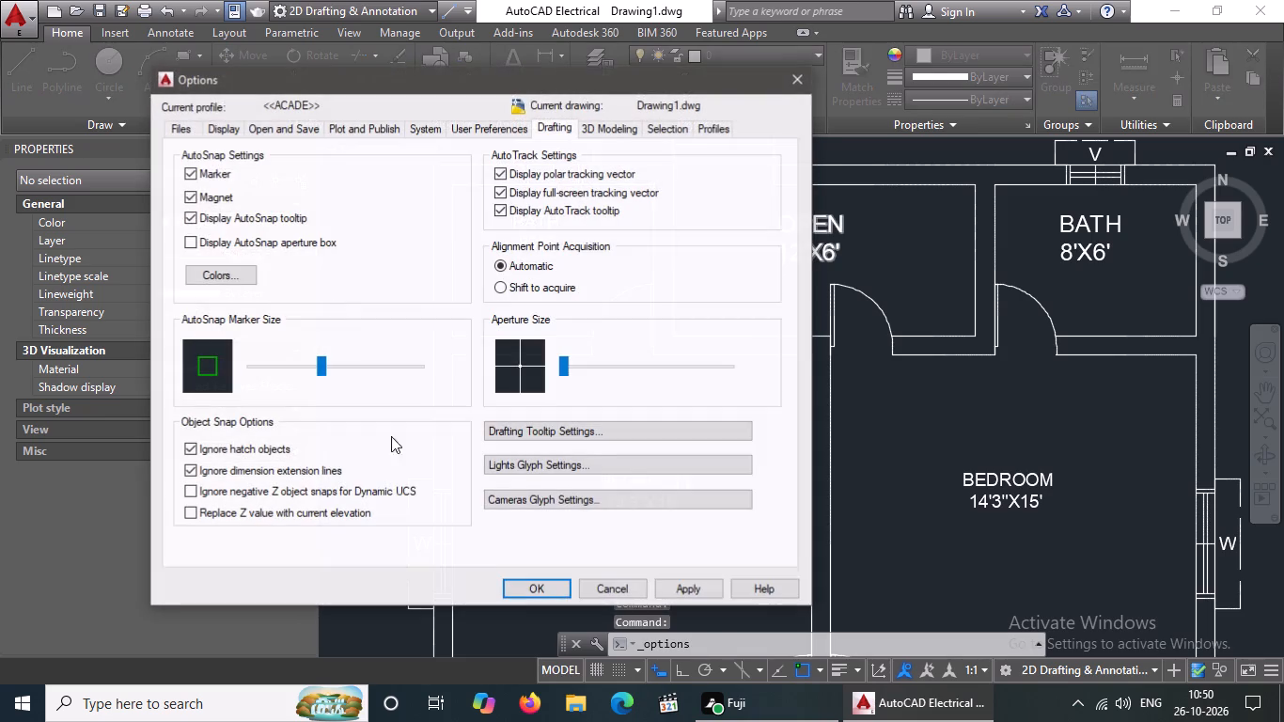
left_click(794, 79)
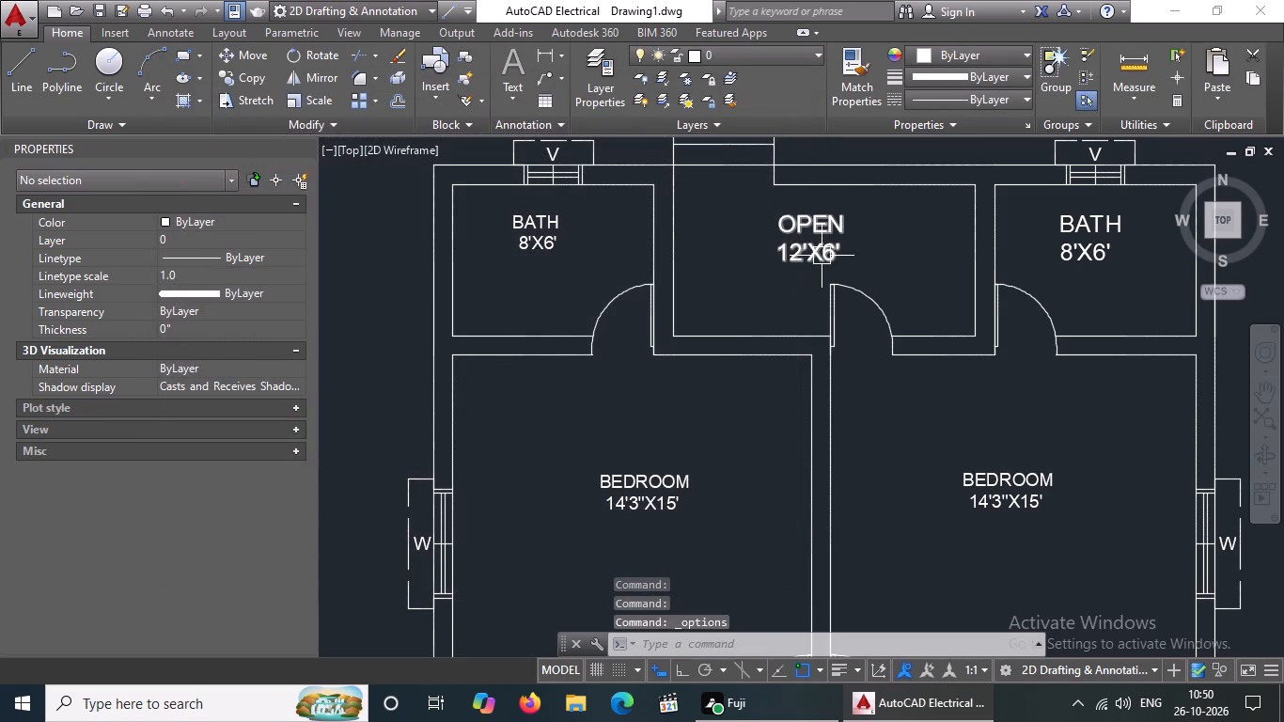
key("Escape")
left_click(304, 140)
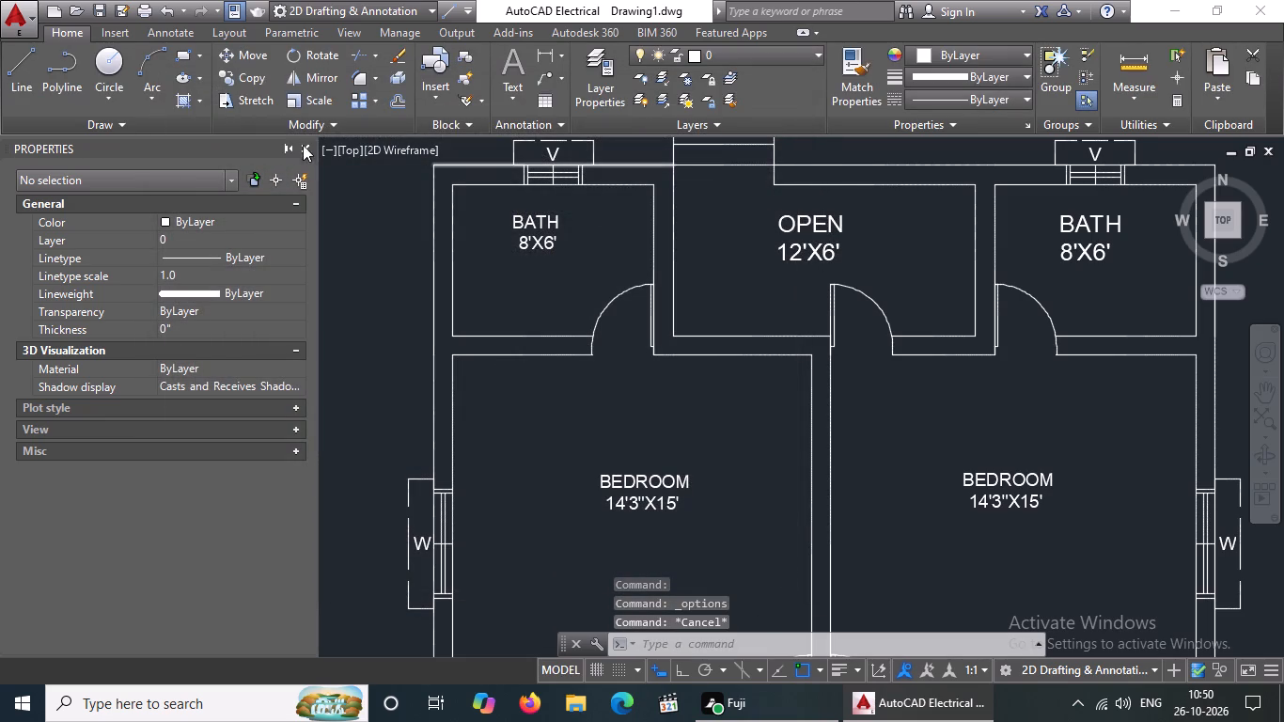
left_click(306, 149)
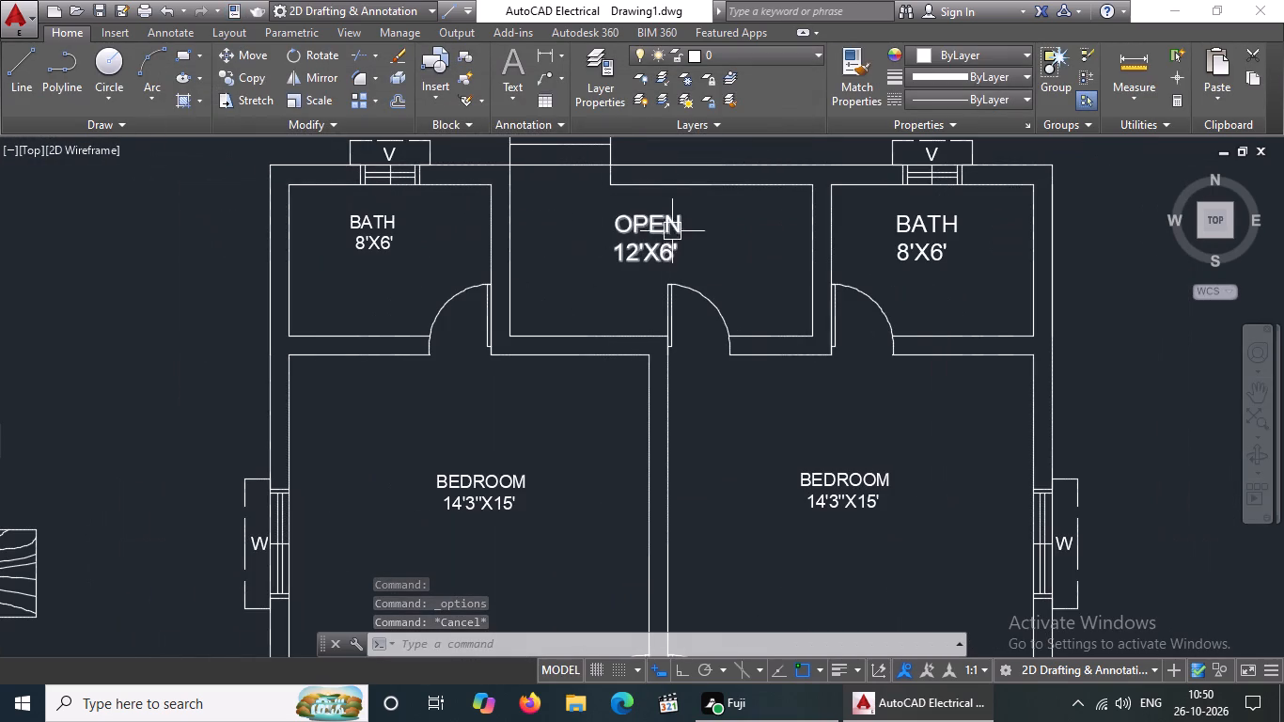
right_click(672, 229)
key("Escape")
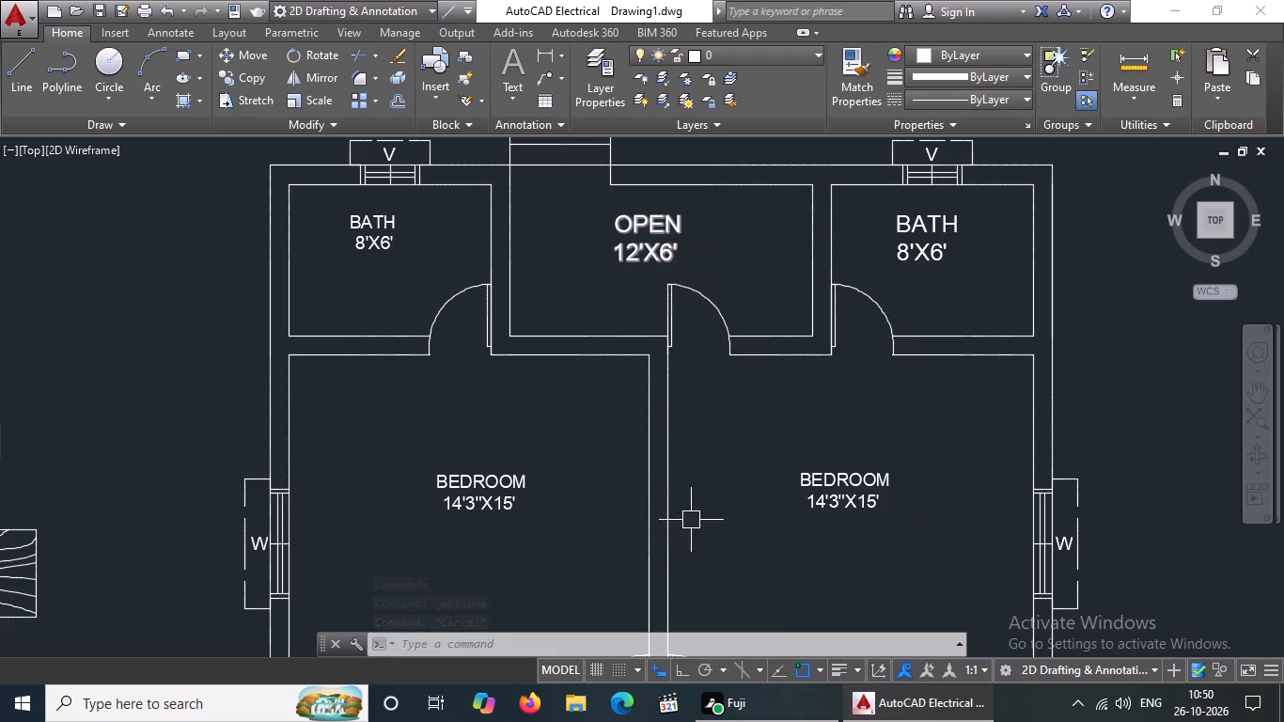
Set the text height of the OPEN 12'X6' label between the two northern bathrooms to 6".
left_click(644, 244)
right_click(652, 263)
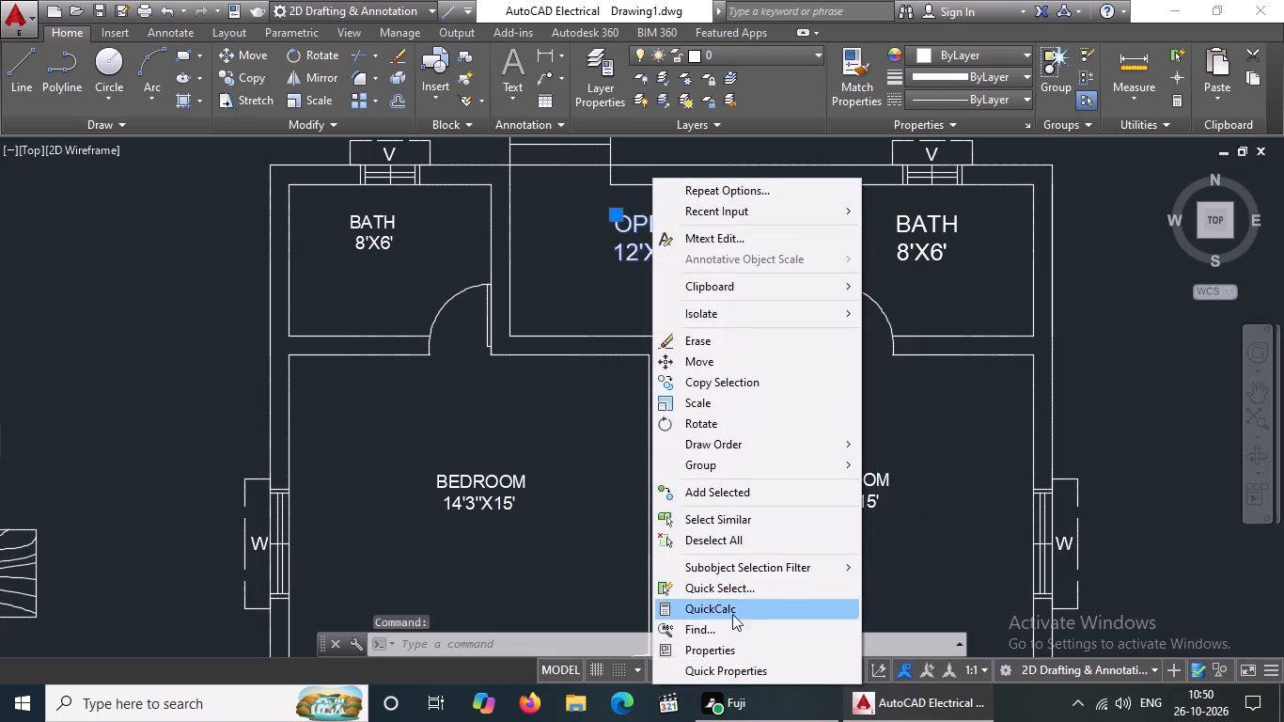
left_click(696, 643)
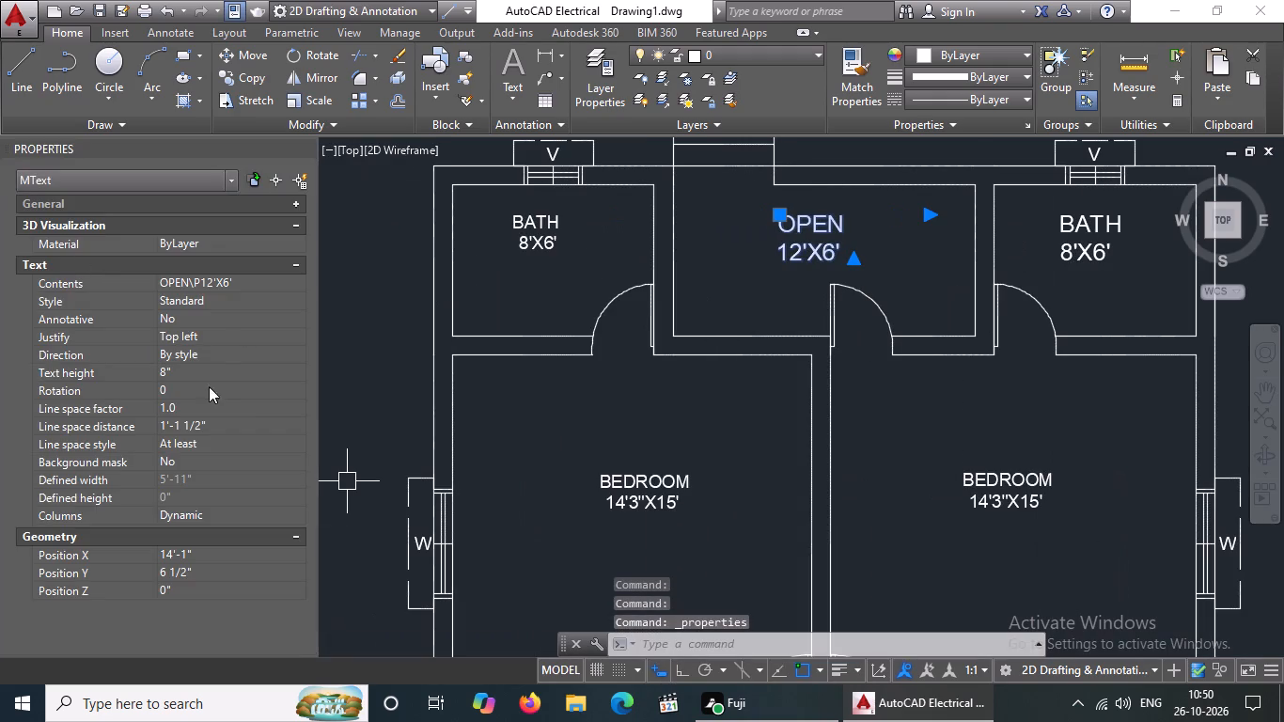
left_click(183, 369)
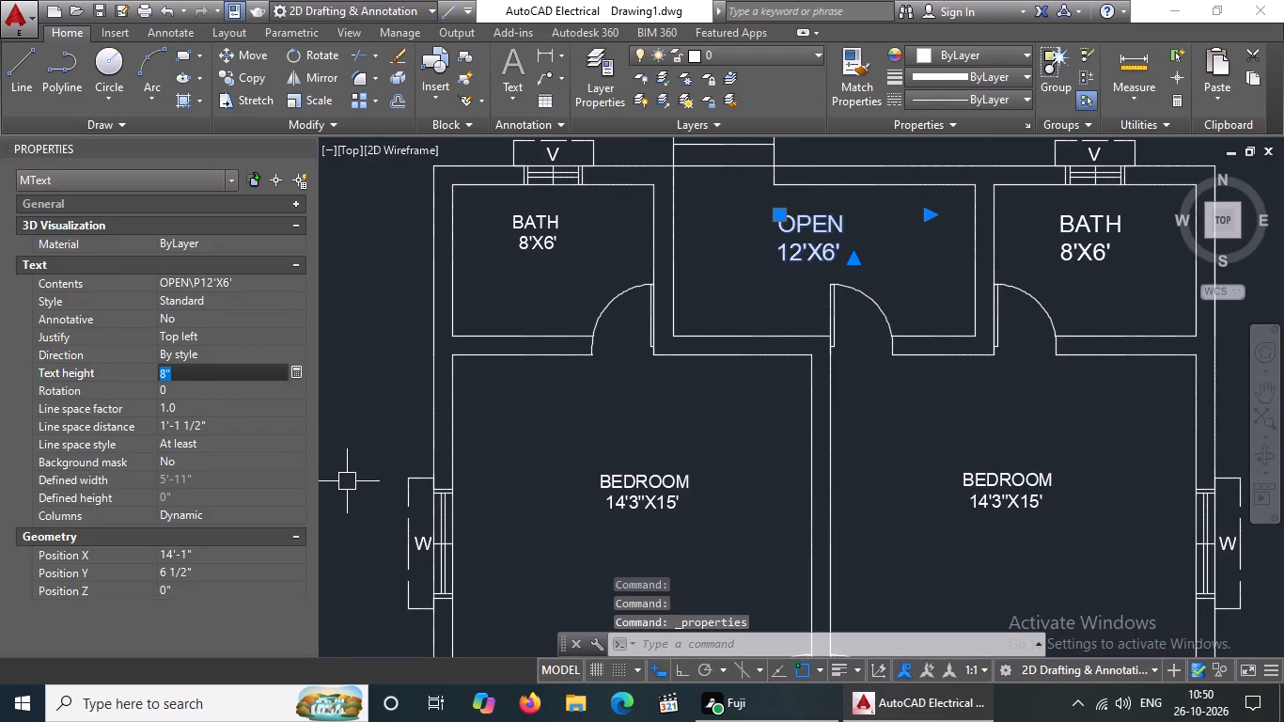
key("BackSpace")
key("BackSpace")
type("6\"")
key("Return")
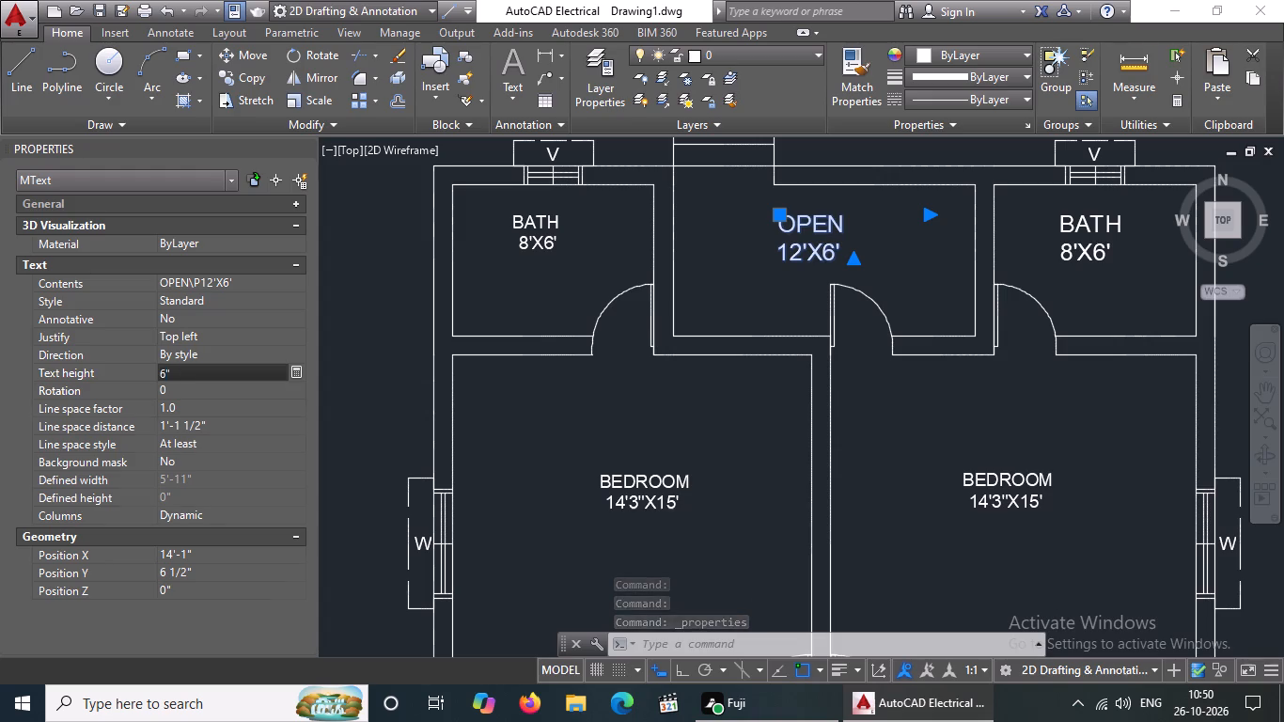
Set the text height of the BATH 8'X6' label in the plan's northeast bathroom to 6".
left_click(1067, 251)
right_click(1067, 251)
left_click(1119, 650)
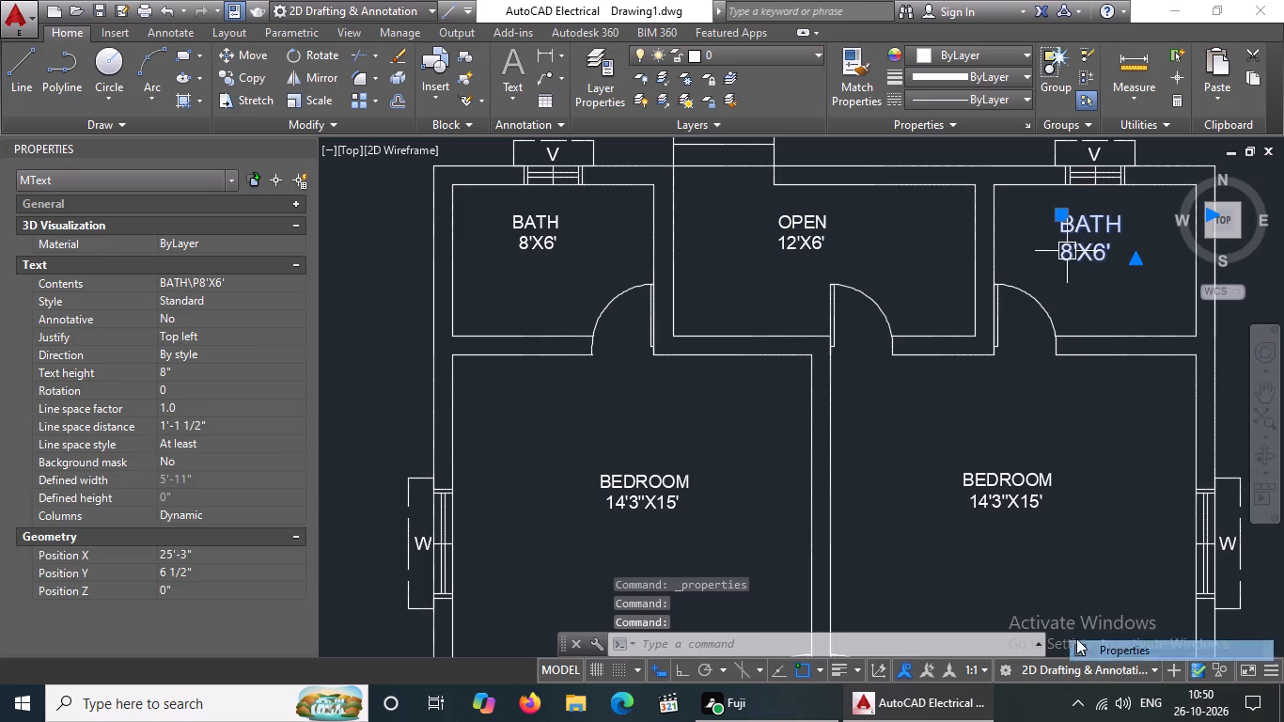
left_click(189, 372)
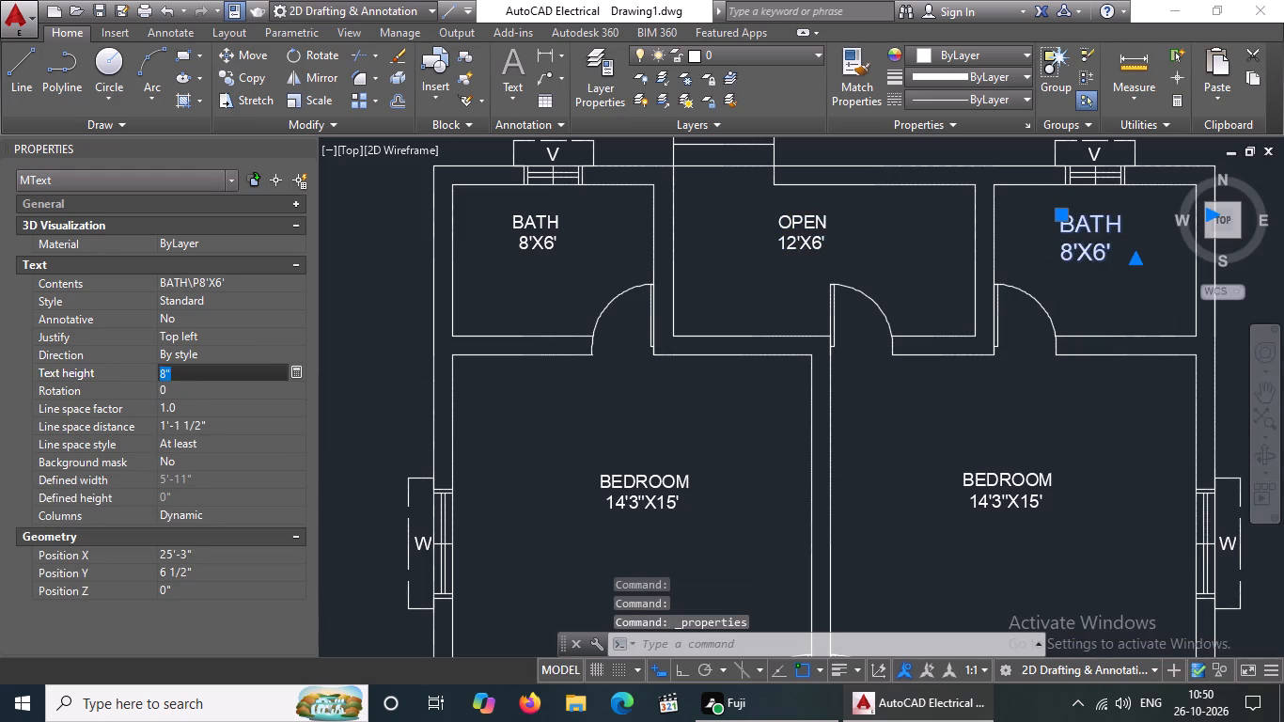
key("BackSpace")
key("BackSpace")
type("6\"")
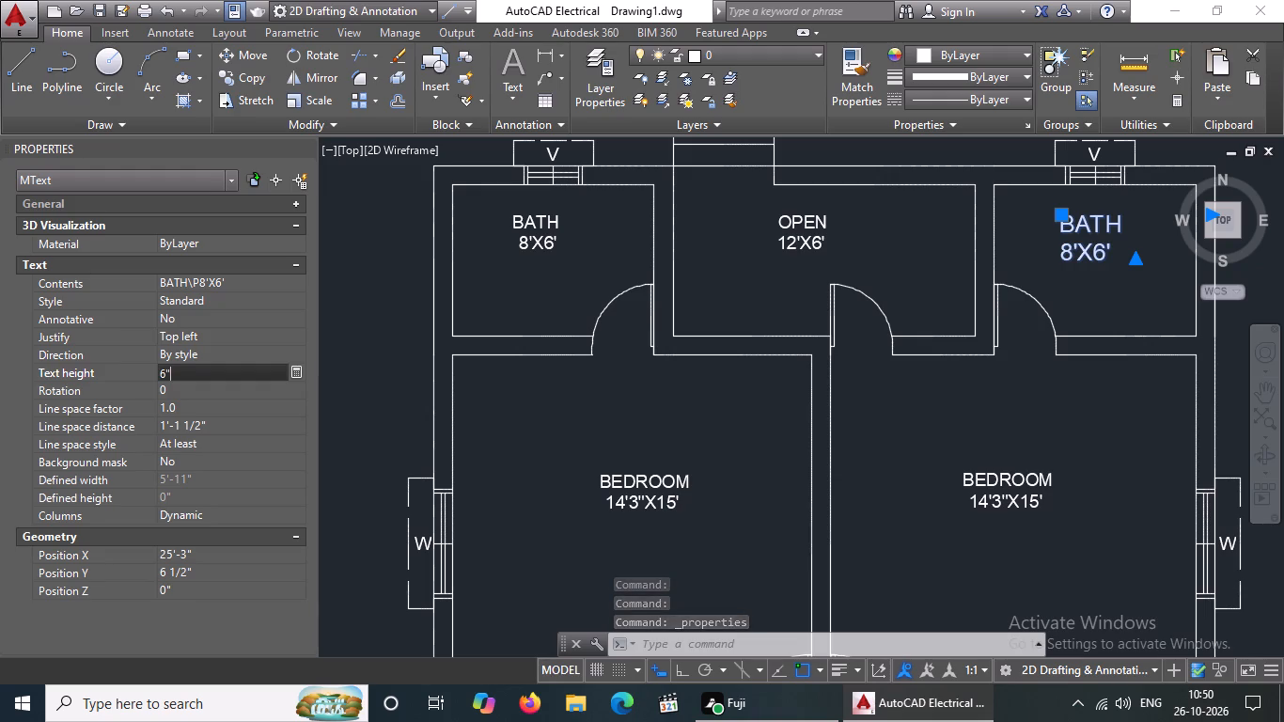
key("Return")
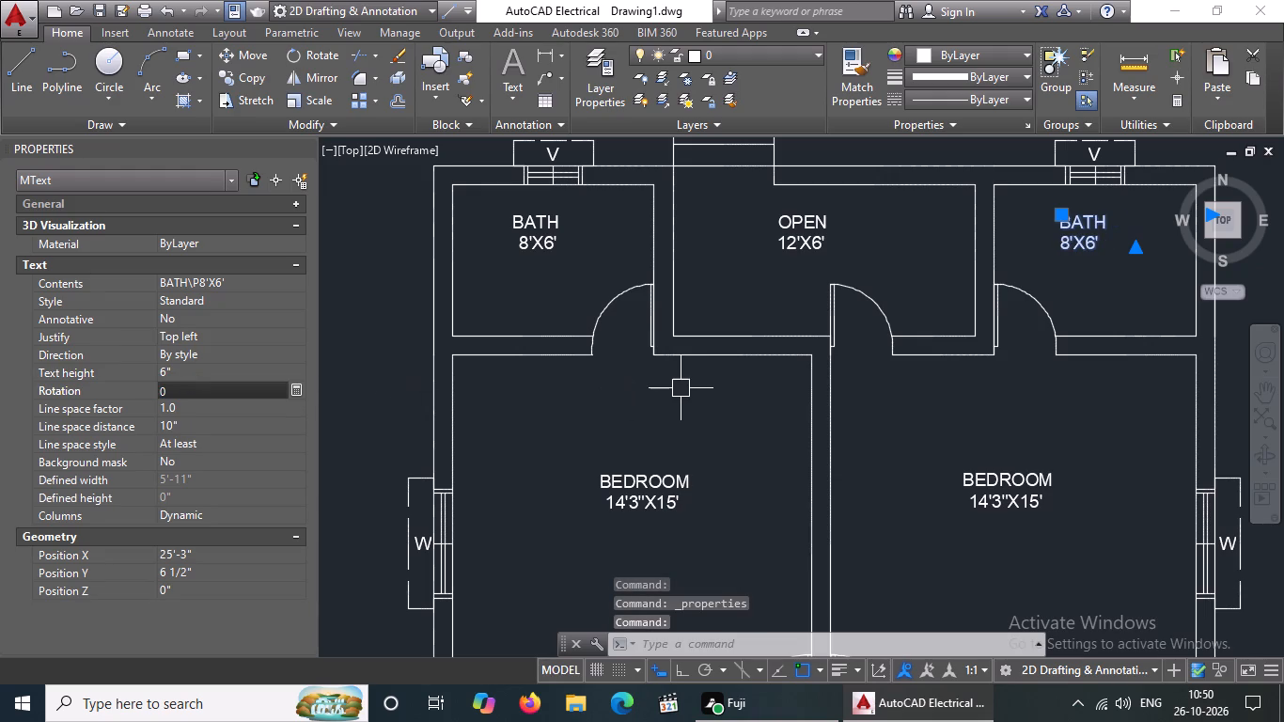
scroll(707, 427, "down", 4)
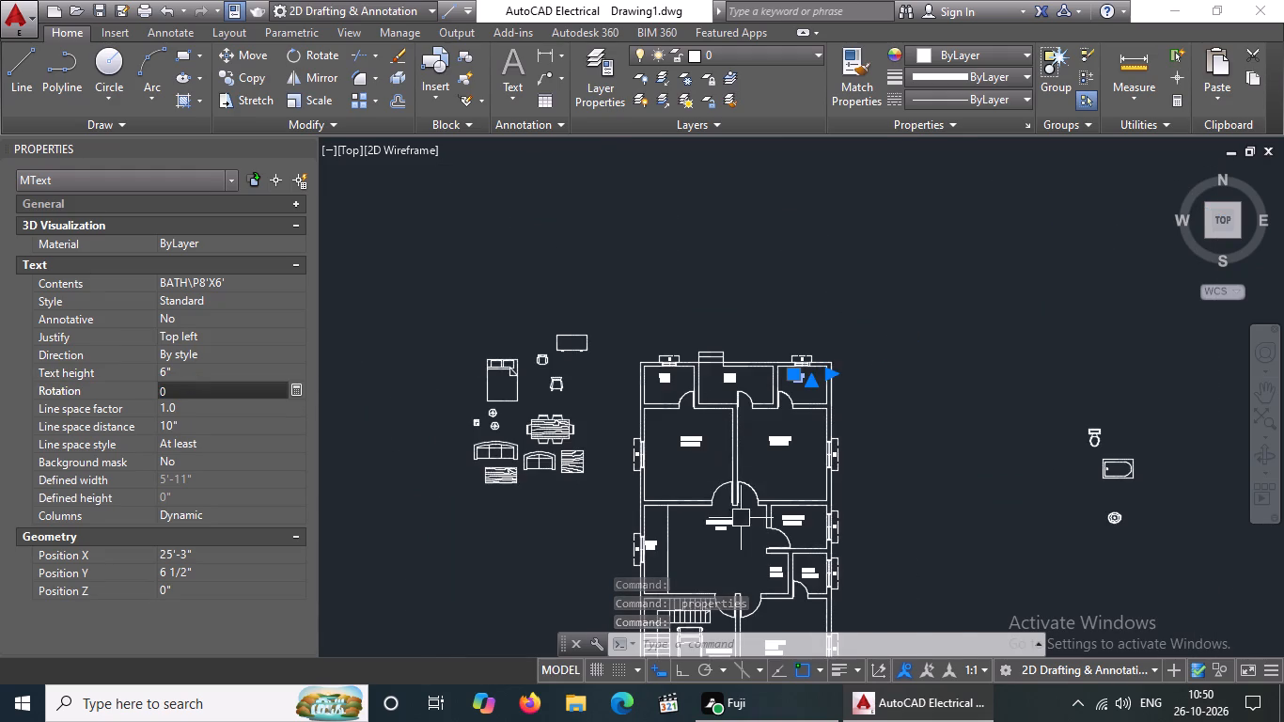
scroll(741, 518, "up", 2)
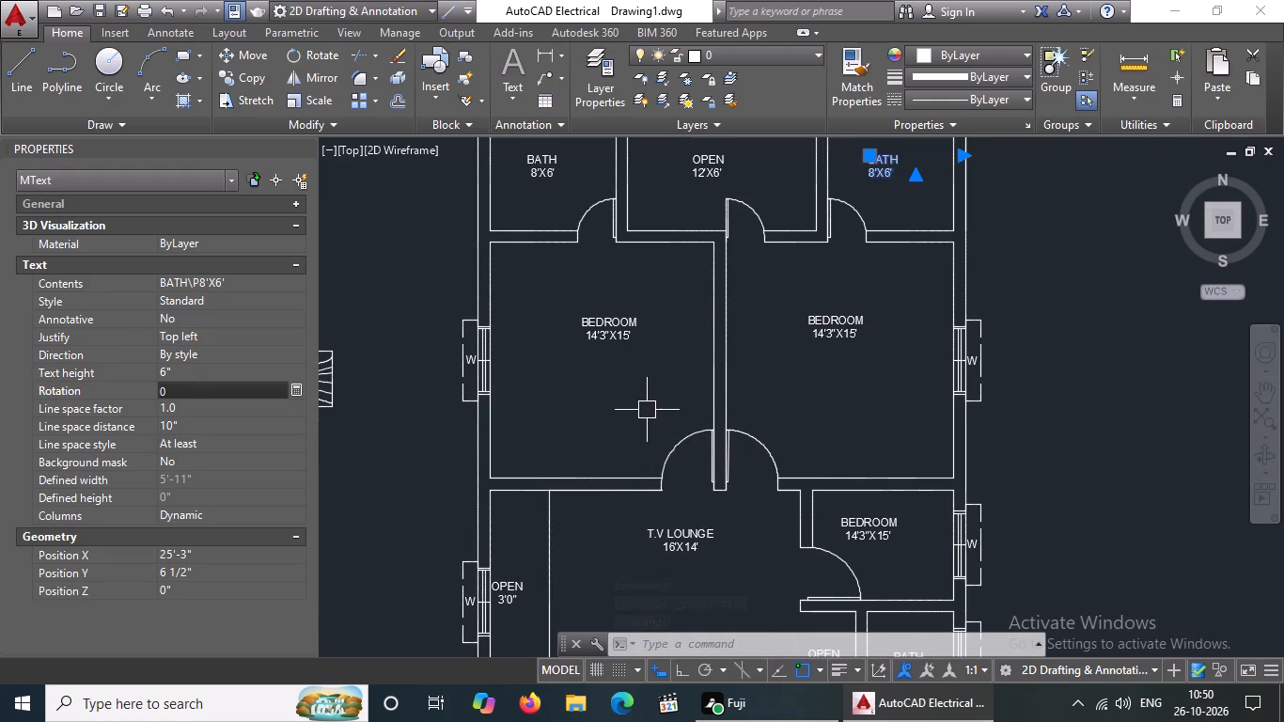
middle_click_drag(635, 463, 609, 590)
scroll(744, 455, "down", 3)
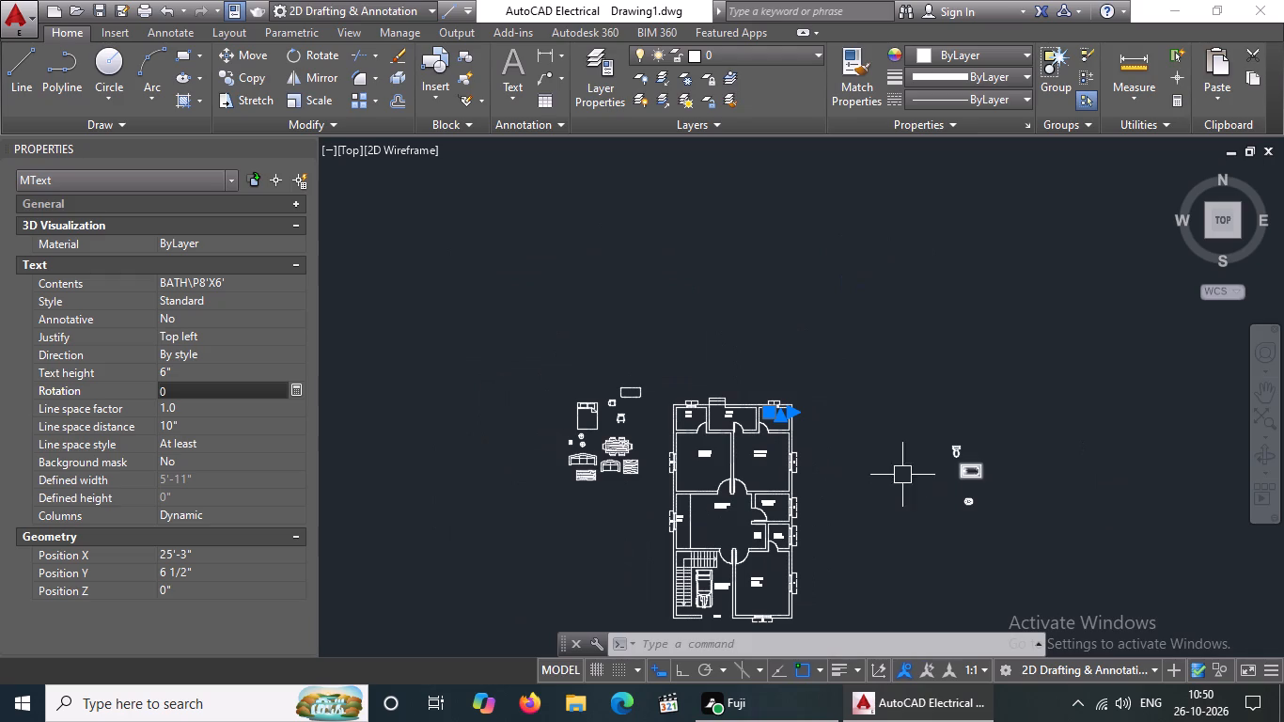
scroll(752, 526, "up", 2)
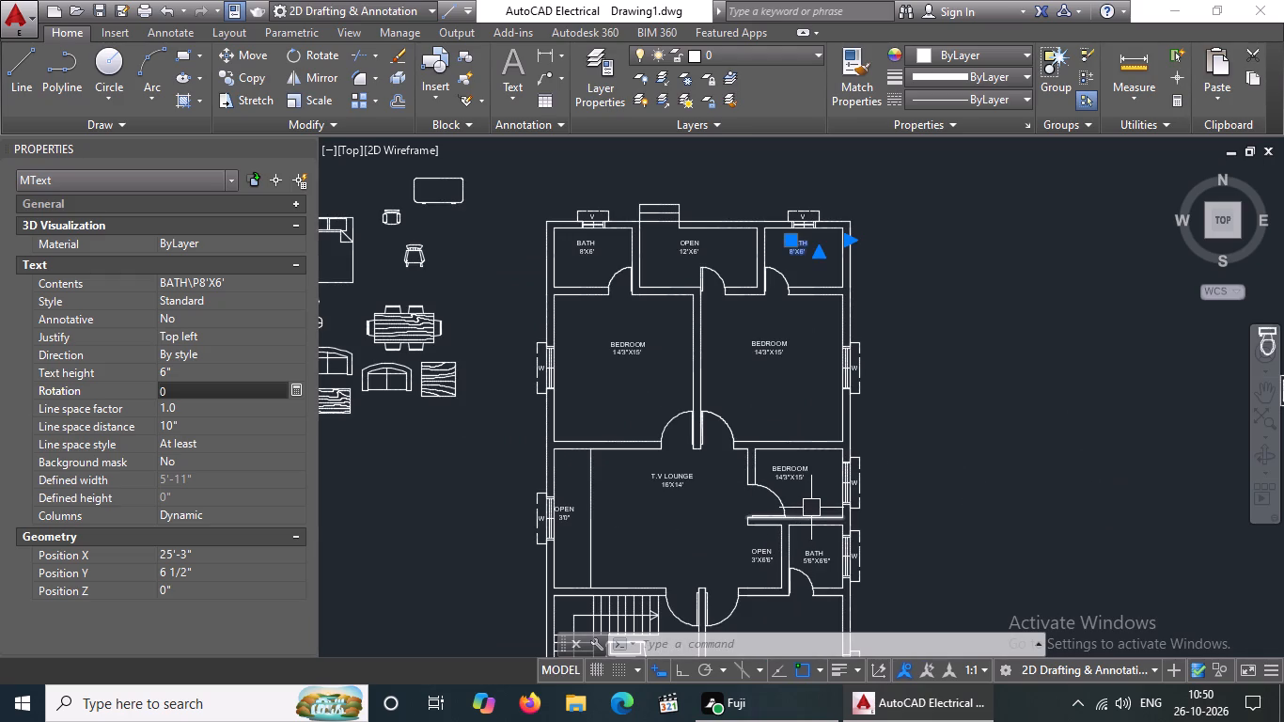
Move the BATH 8'X6' label in the northwest bathroom down toward the room's south wall, beside the door swing.
scroll(811, 507, "down", 1)
scroll(831, 571, "up", 2)
scroll(801, 515, "down", 2)
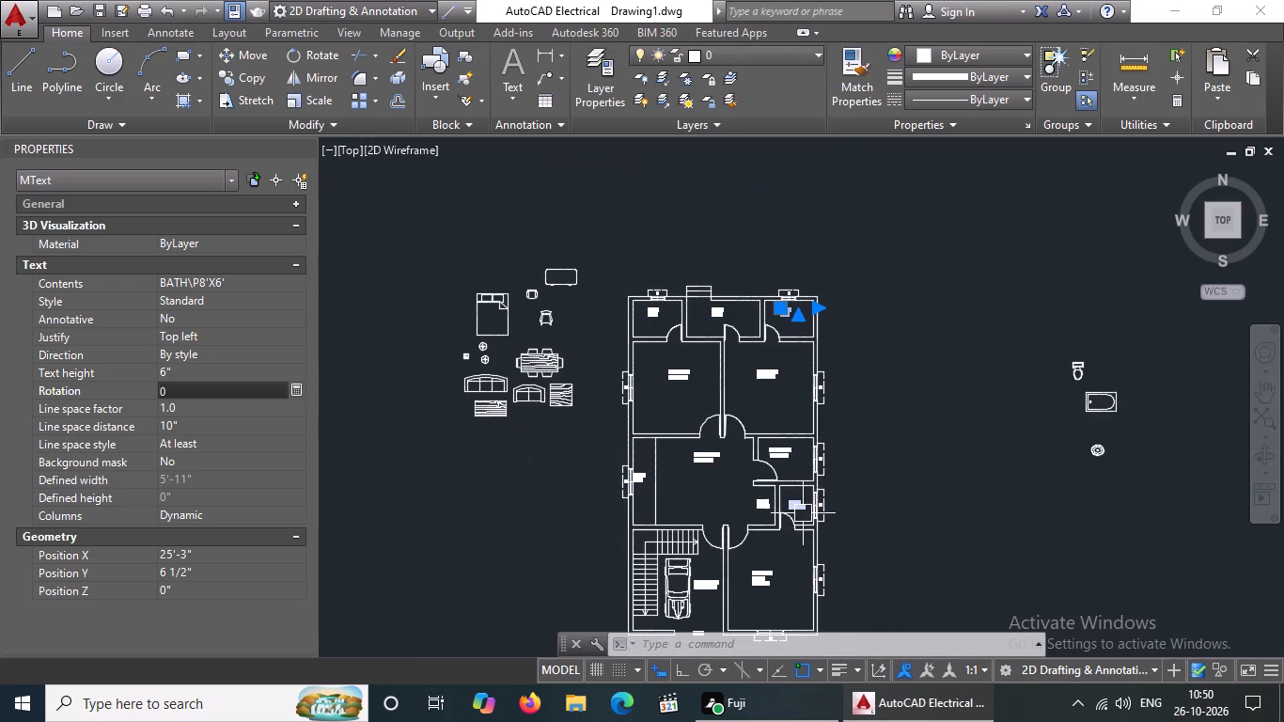
scroll(657, 307, "up", 2)
scroll(824, 359, "down", 1)
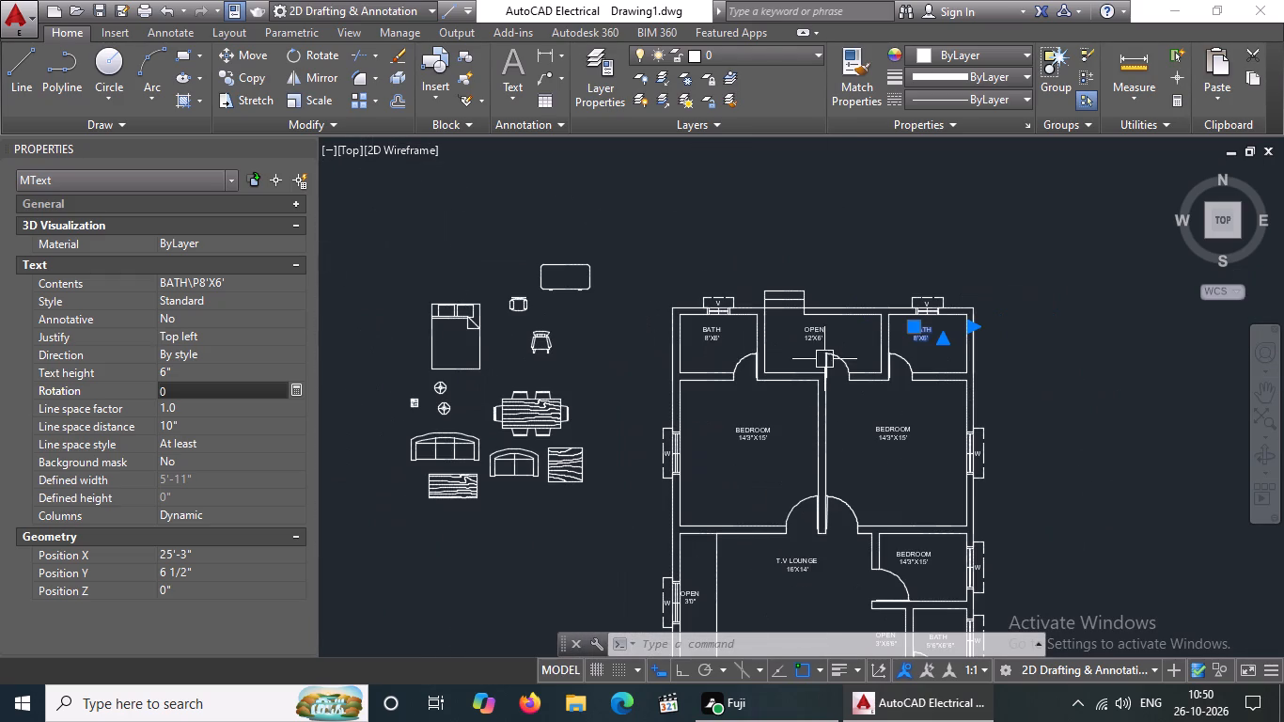
scroll(801, 336, "up", 2)
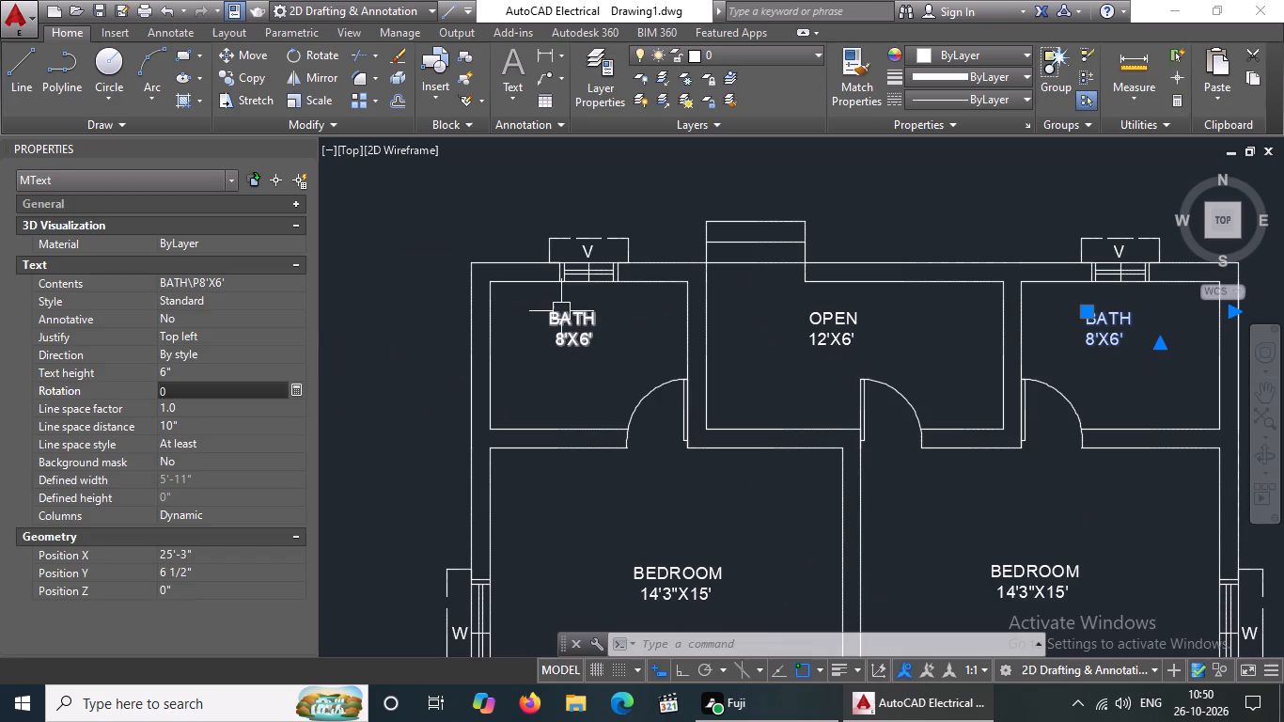
left_click(560, 311)
left_click(552, 315)
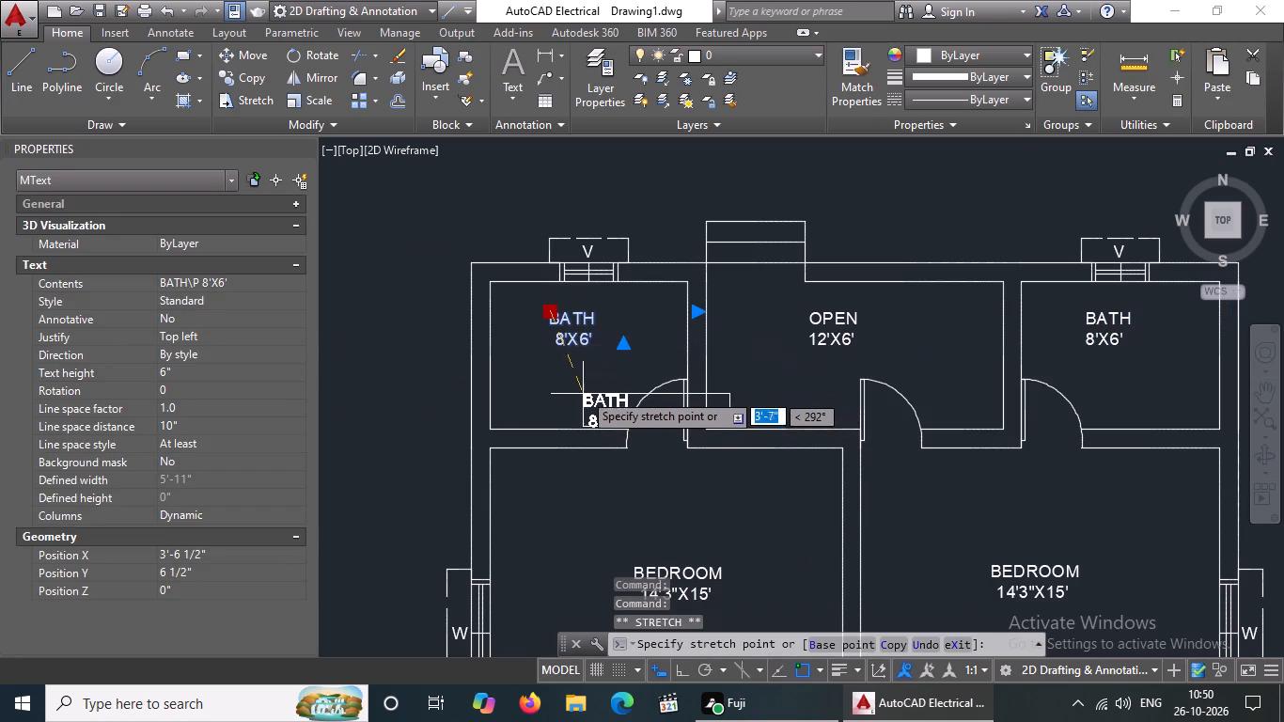
left_click(583, 388)
Move the top-view toilet block into the northwest bathroom, its tank against the north wall beneath the V ventilator.
scroll(589, 363, "down", 3)
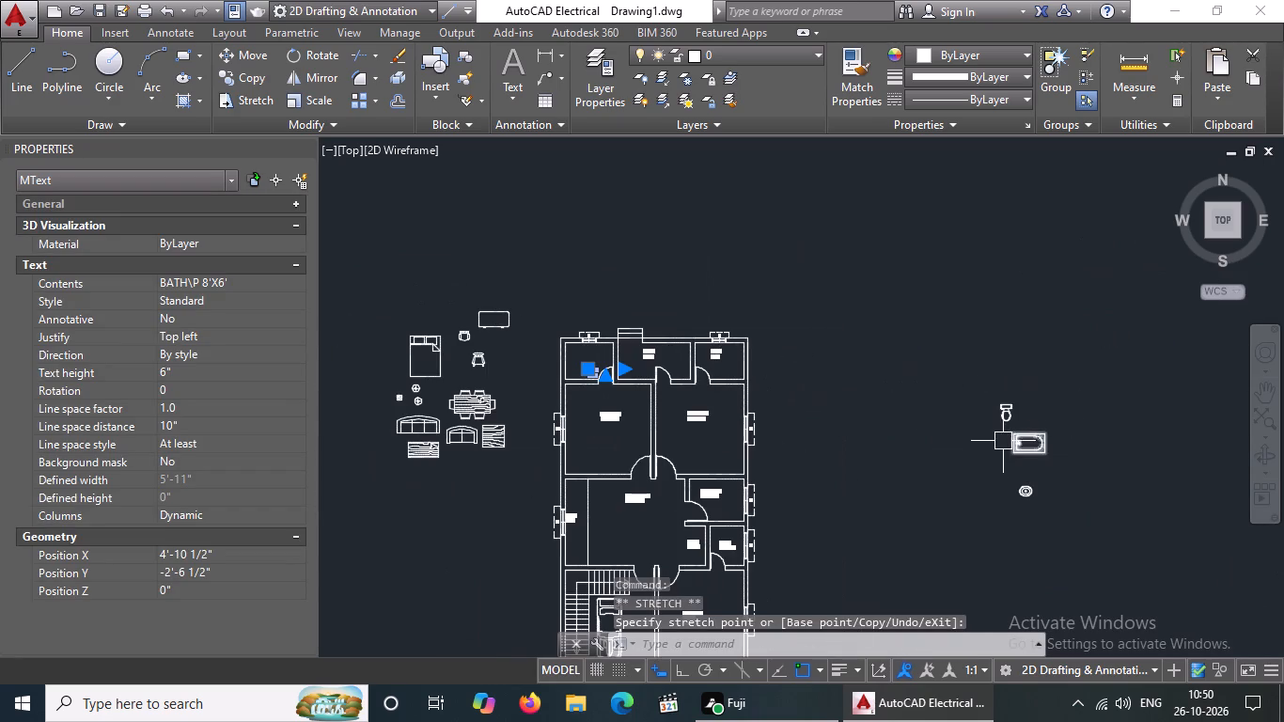
scroll(1006, 426, "up", 1)
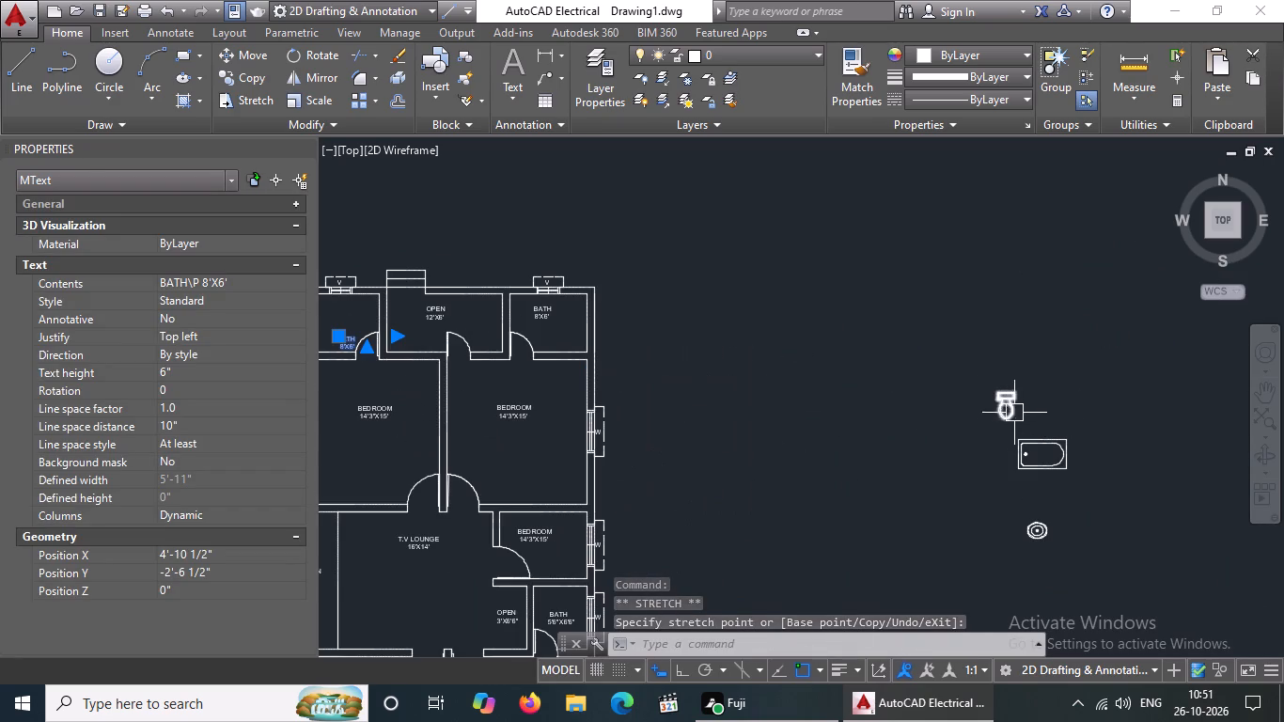
left_click(1010, 407)
left_click(1006, 390)
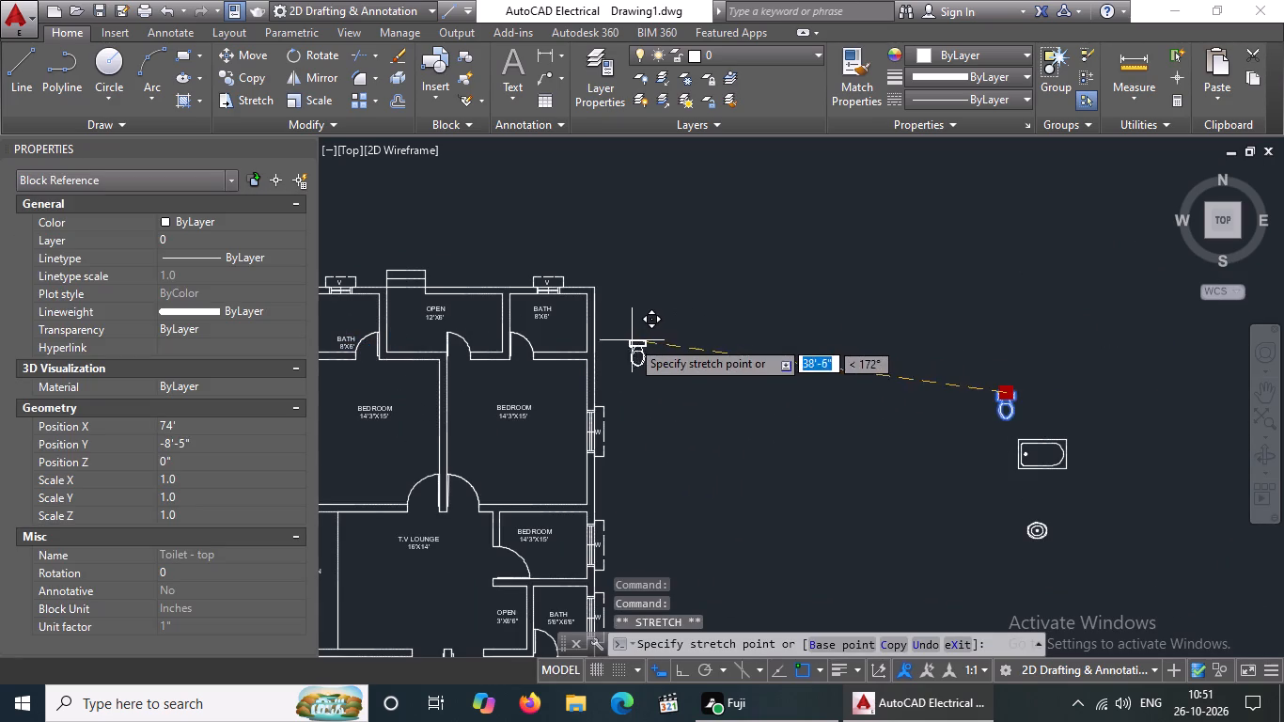
scroll(631, 339, "down", 2)
scroll(525, 323, "up", 2)
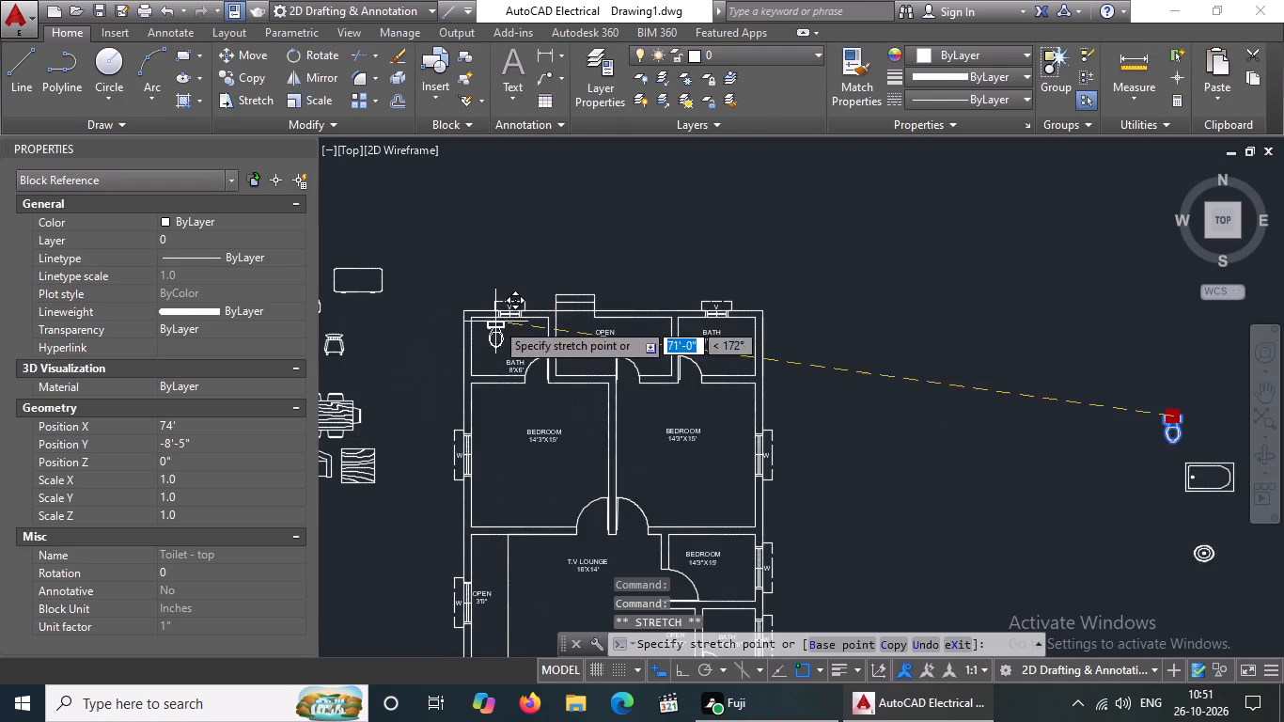
scroll(494, 322, "up", 4)
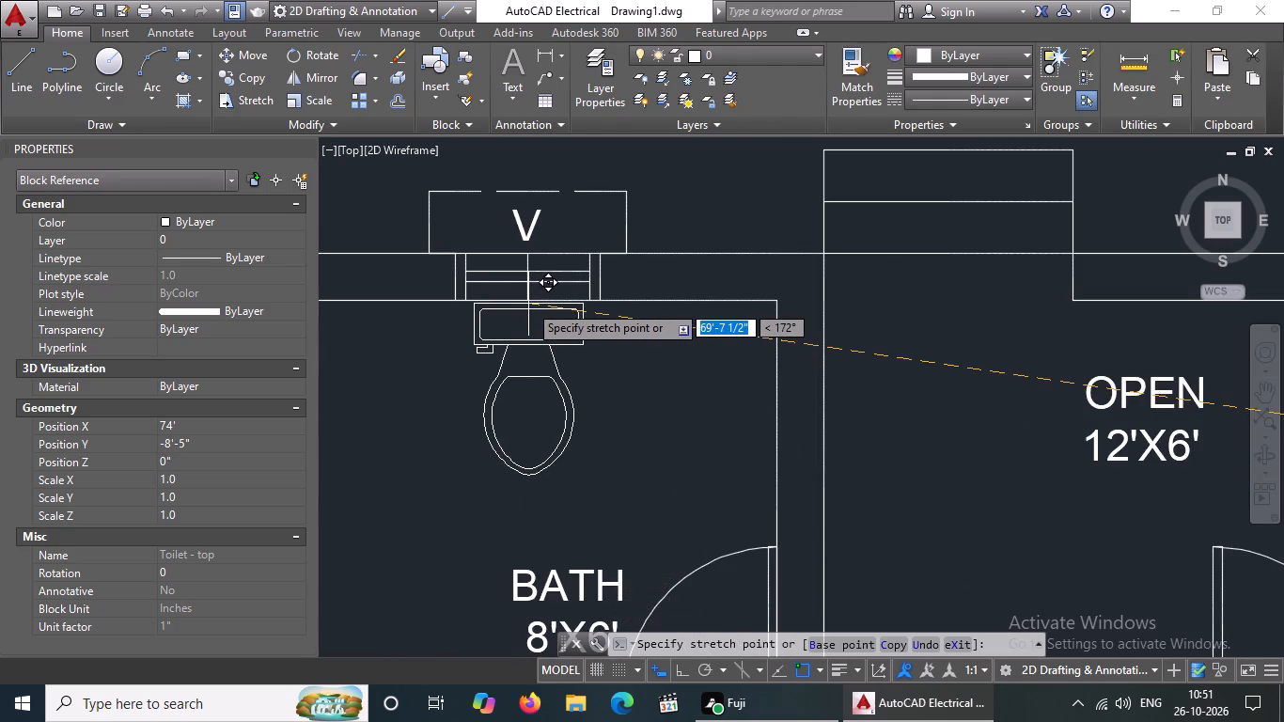
left_click(528, 304)
Move the oval sink block into the southwest corner of the northwest bathroom.
scroll(576, 311, "down", 3)
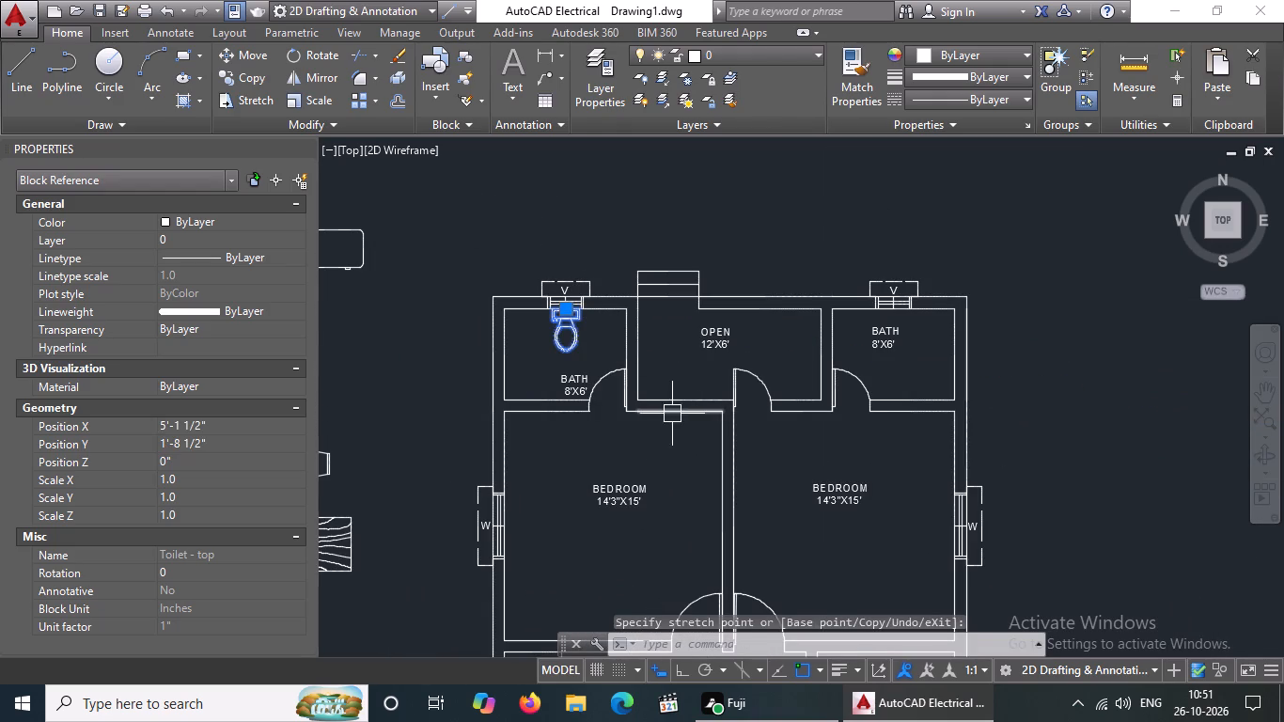
scroll(631, 407, "down", 1)
scroll(753, 414, "down", 1)
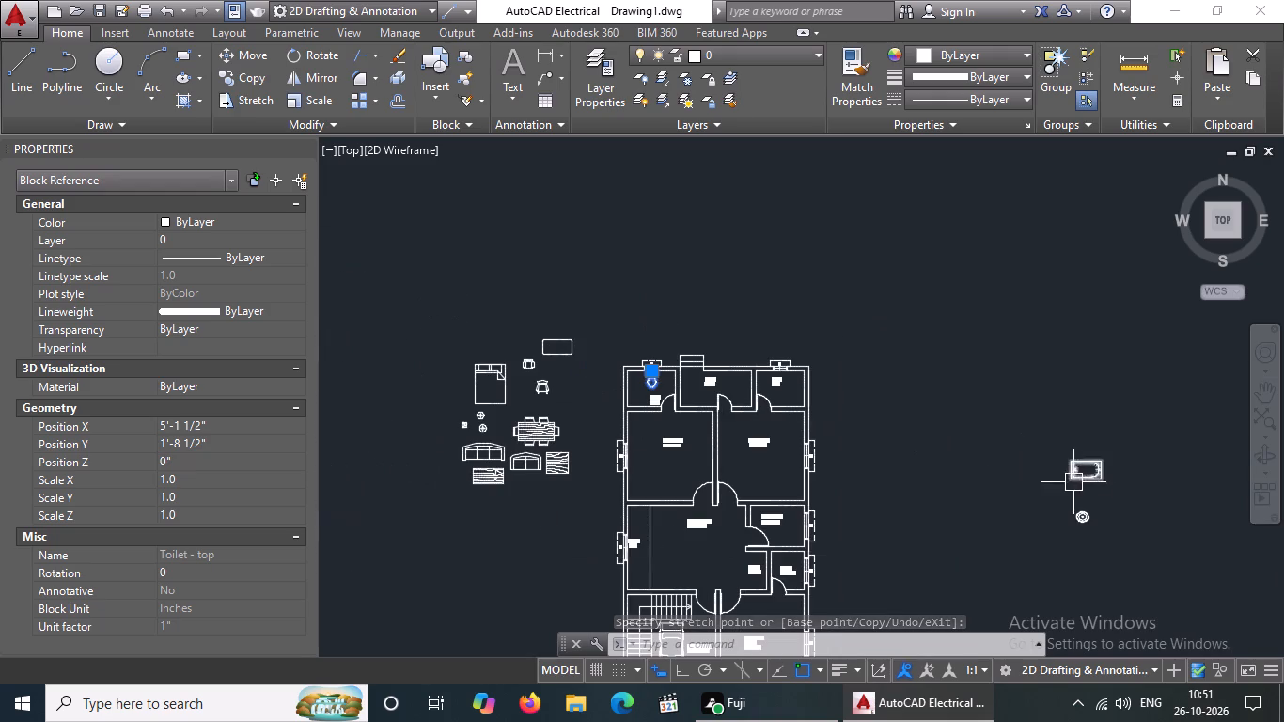
left_click(1084, 512)
scroll(1084, 511, "up", 3)
left_click(1080, 539)
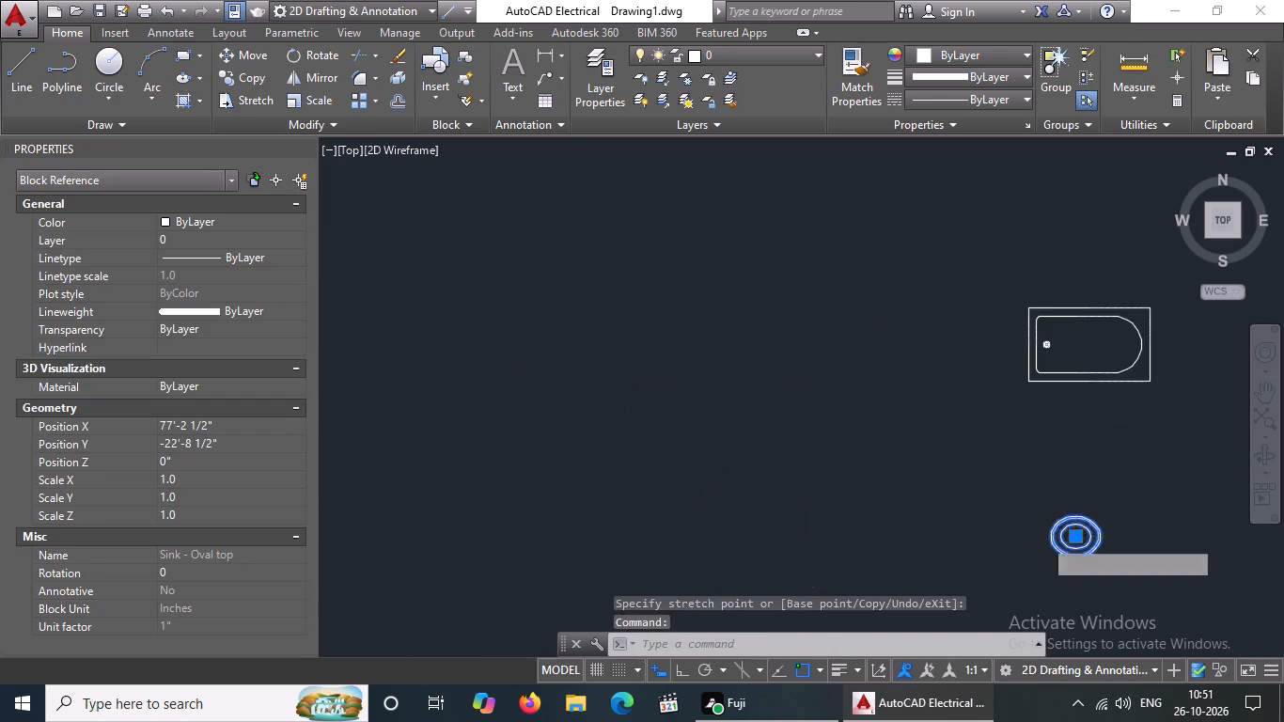
scroll(729, 465, "down", 4)
scroll(478, 393, "up", 2)
scroll(554, 421, "up", 2)
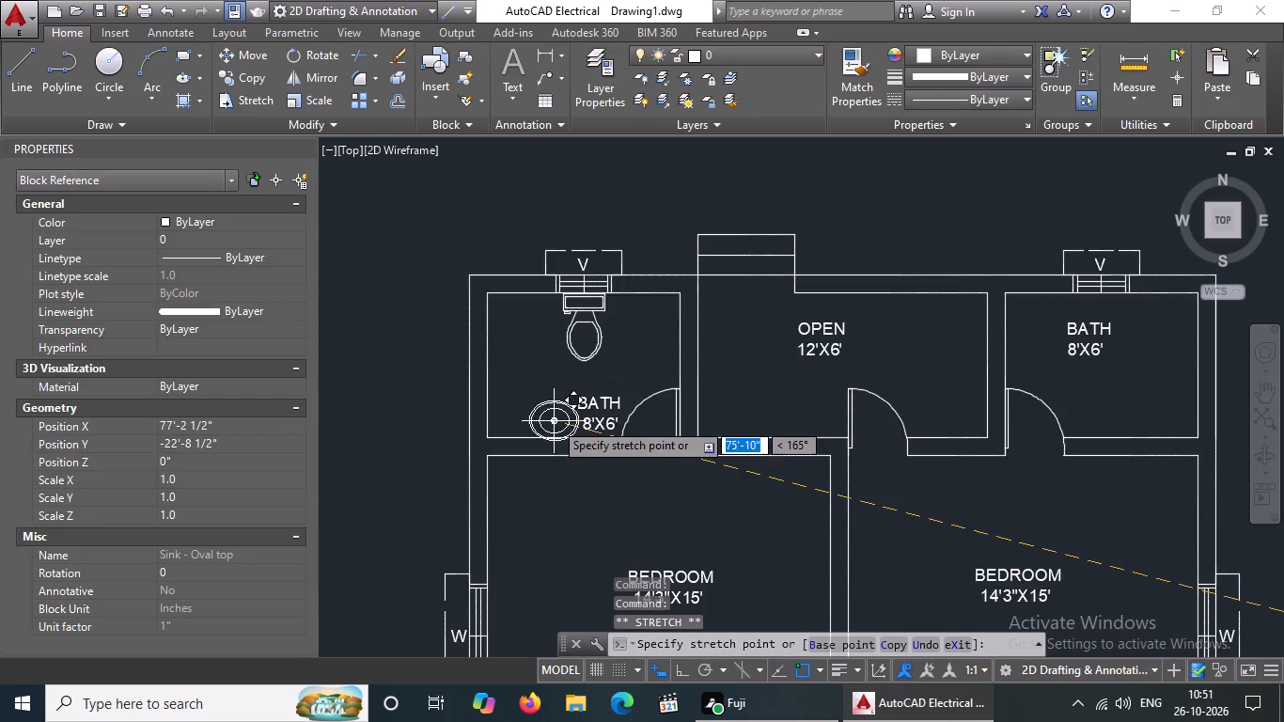
scroll(542, 418, "up", 2)
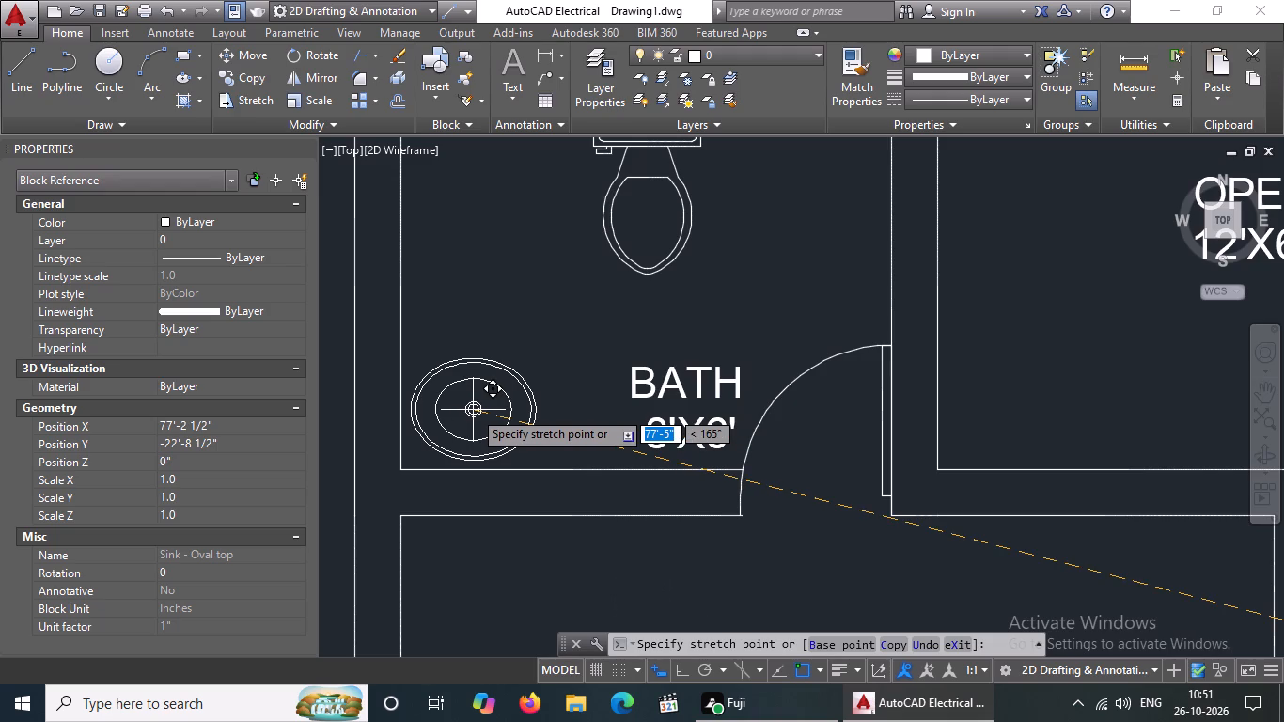
left_click(473, 410)
Insert the Faucet - Bathroom top block from DesignCenter at scale 1 on the northwest bathroom's north wall, west of the toilet.
scroll(507, 394, "down", 3)
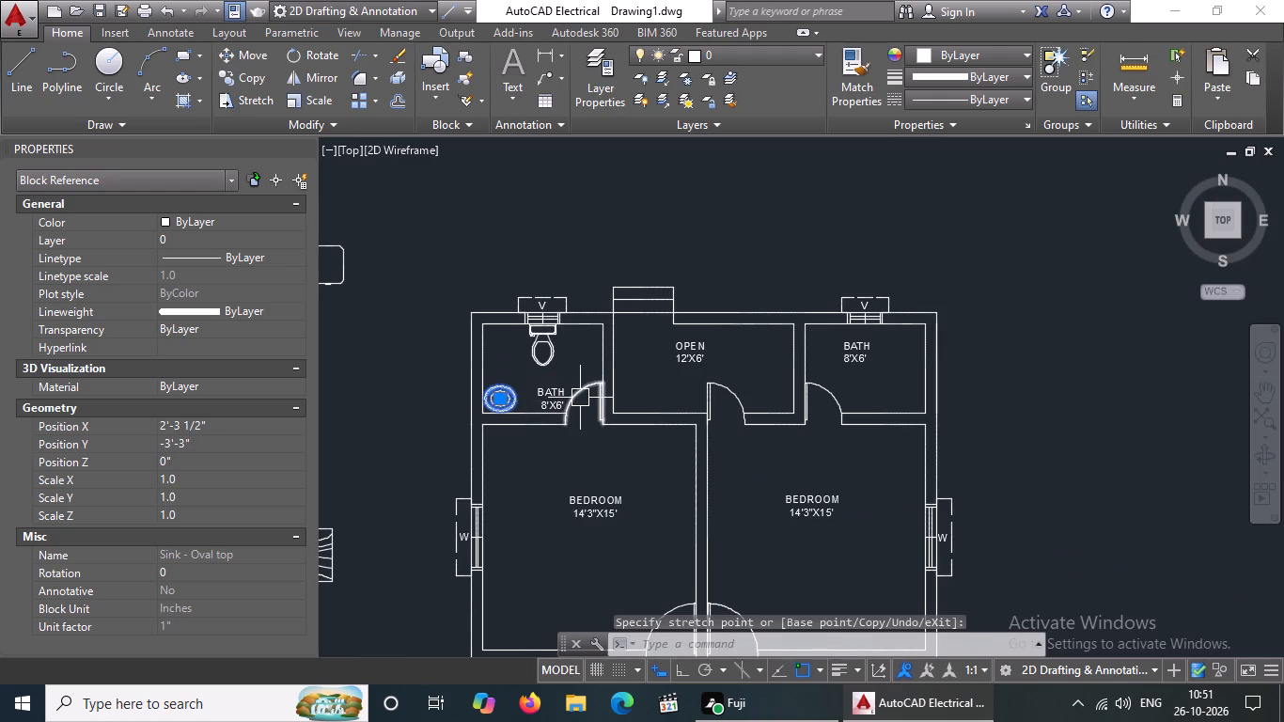
scroll(548, 402, "down", 2)
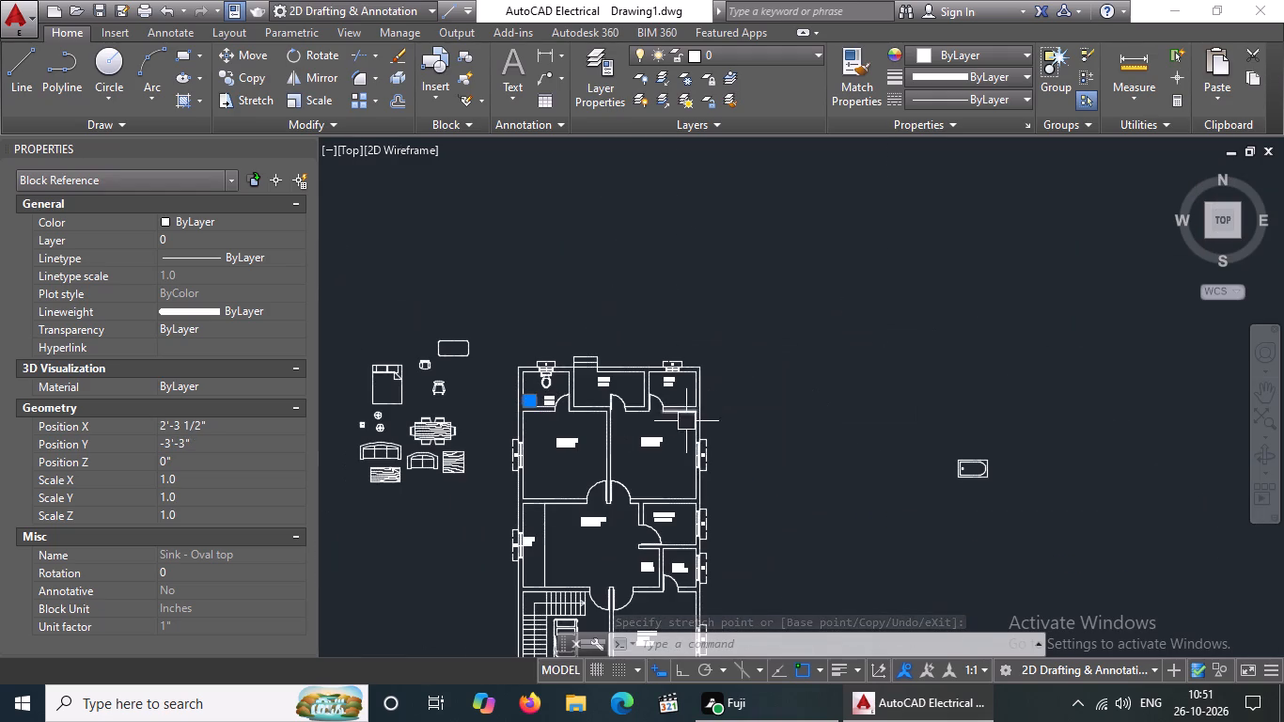
scroll(940, 477, "down", 1)
scroll(1012, 515, "up", 2)
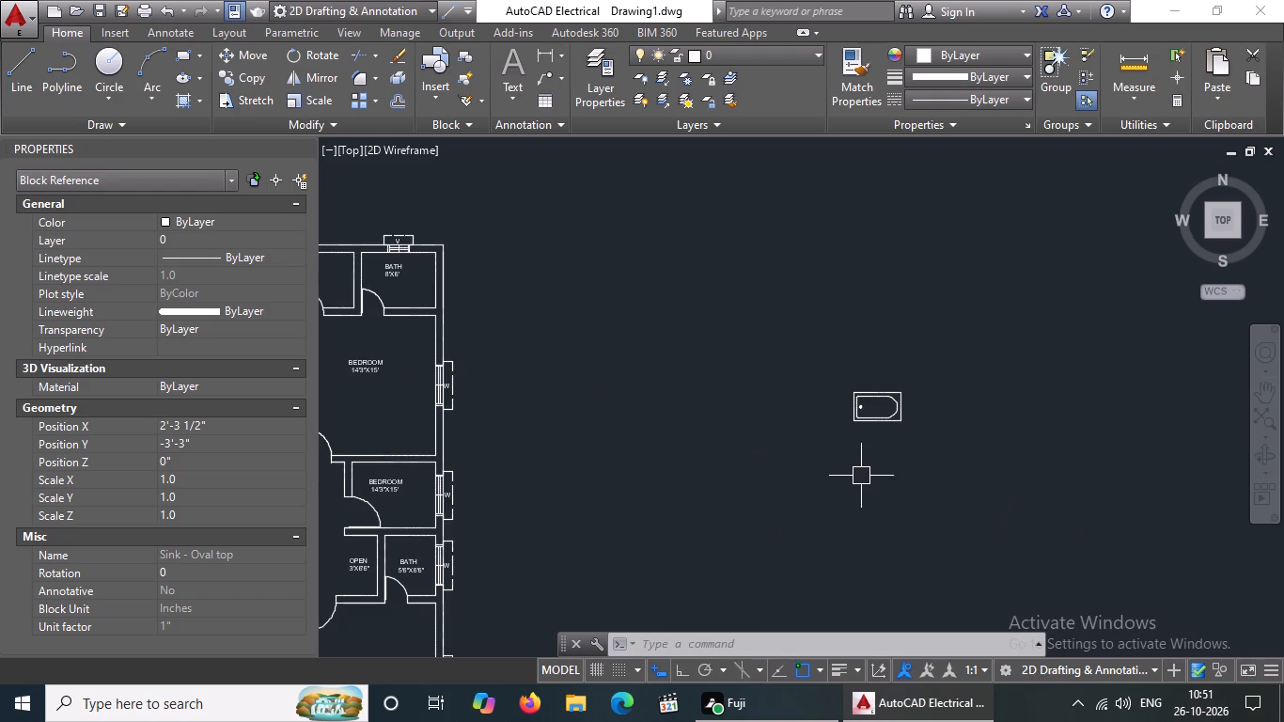
scroll(862, 474, "down", 3)
scroll(649, 438, "up", 4)
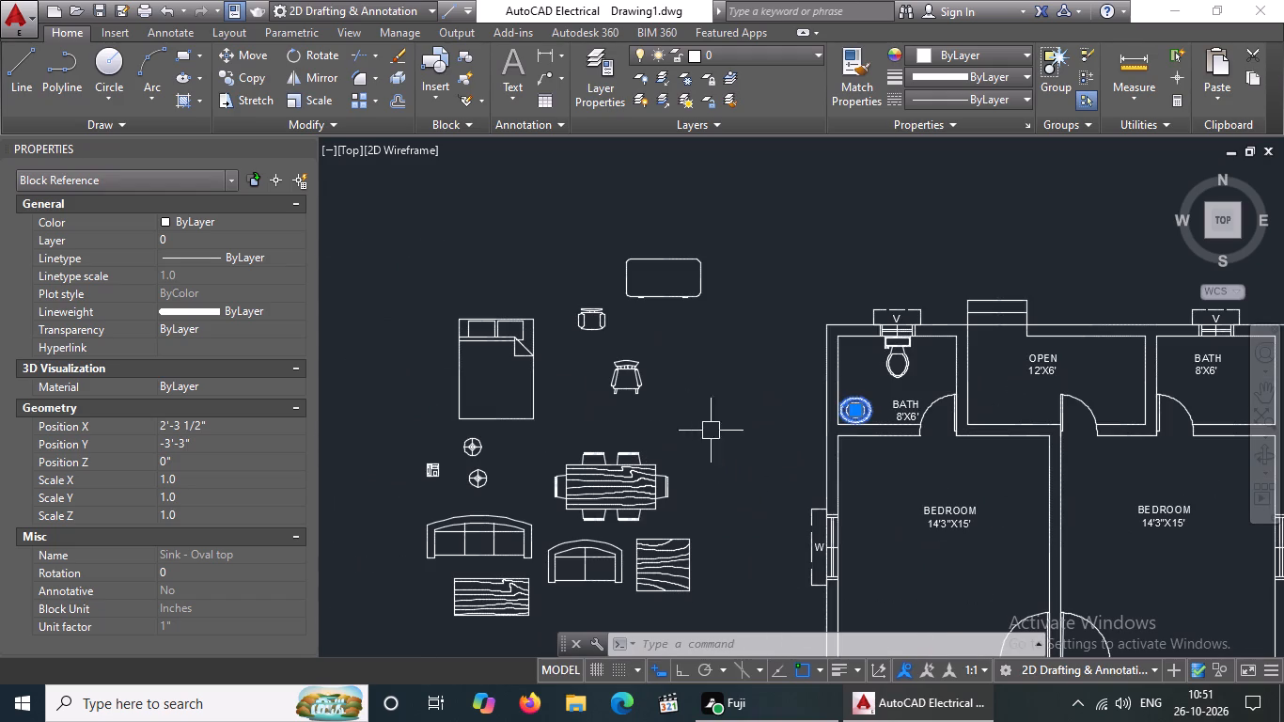
key("Escape")
scroll(869, 412, "up", 2)
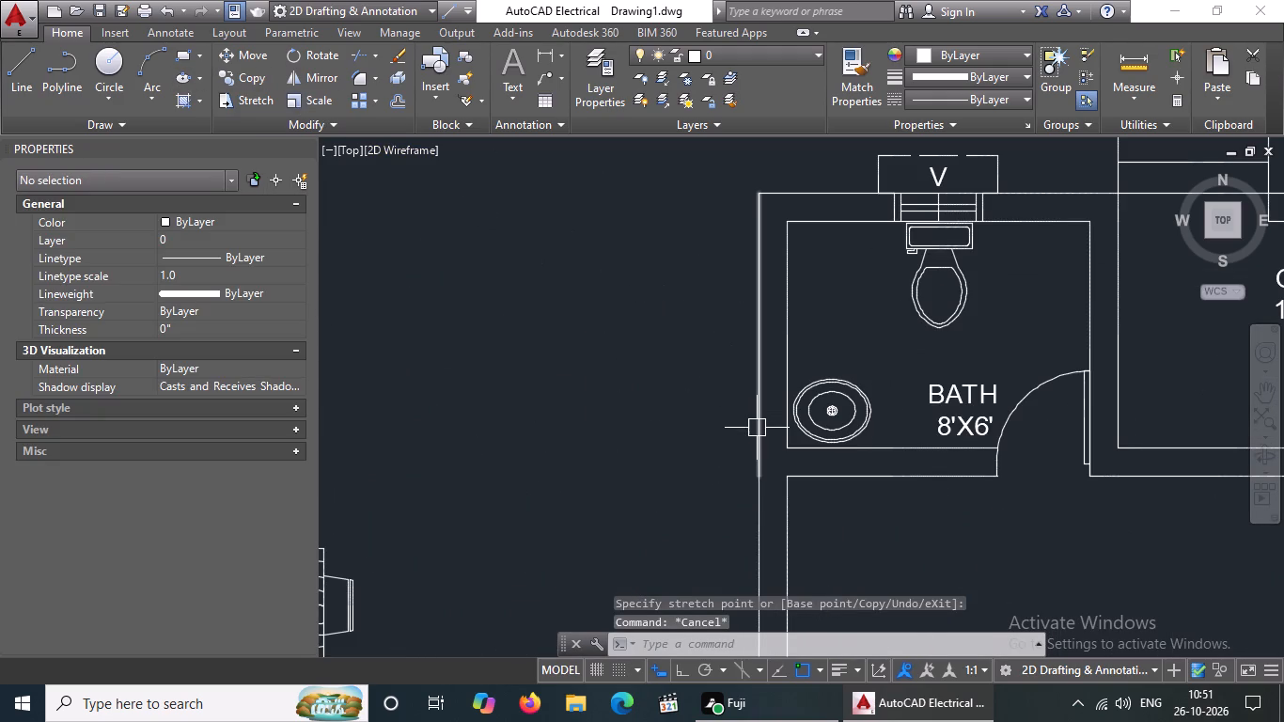
type("DC")
key("space")
key("space")
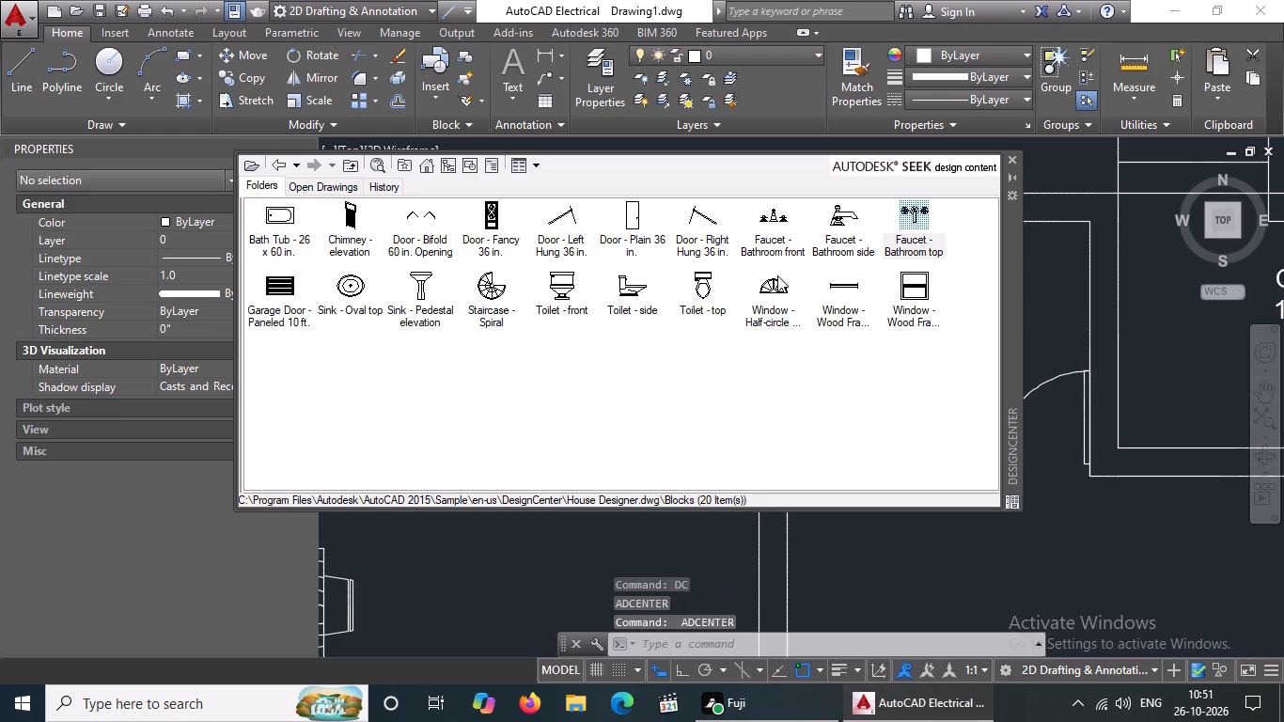
double_click(903, 212)
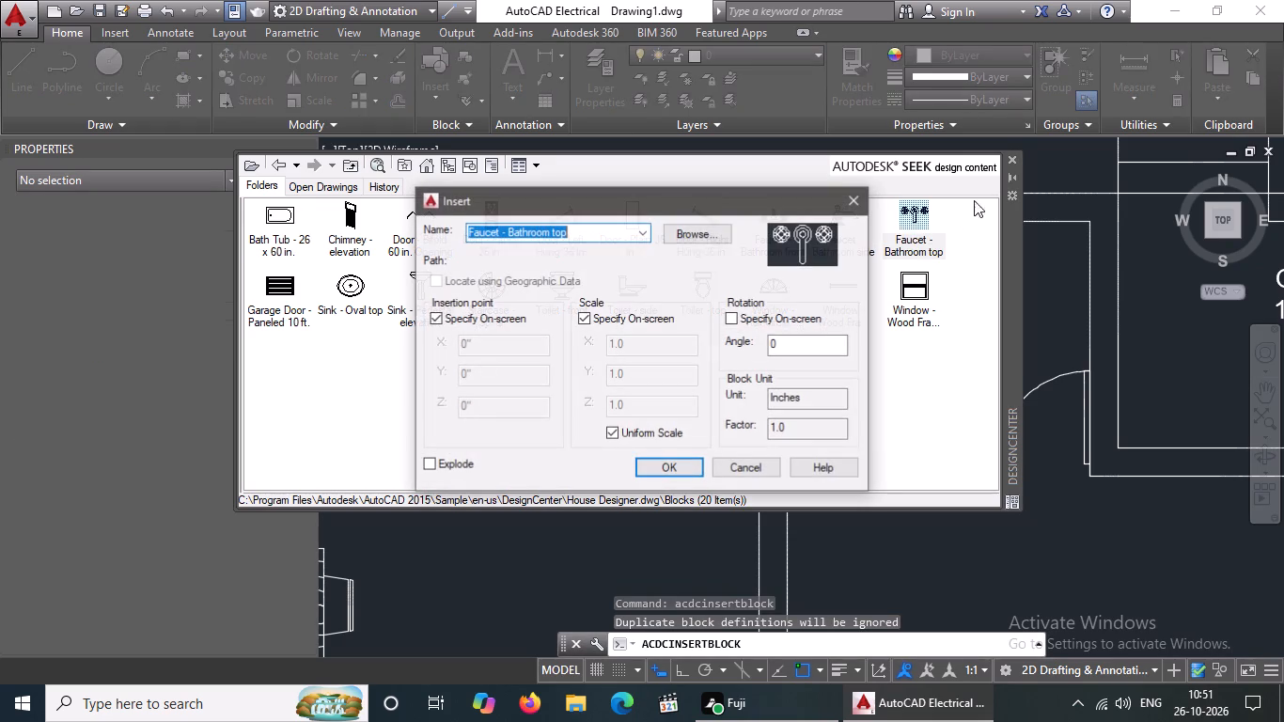
left_click(672, 463)
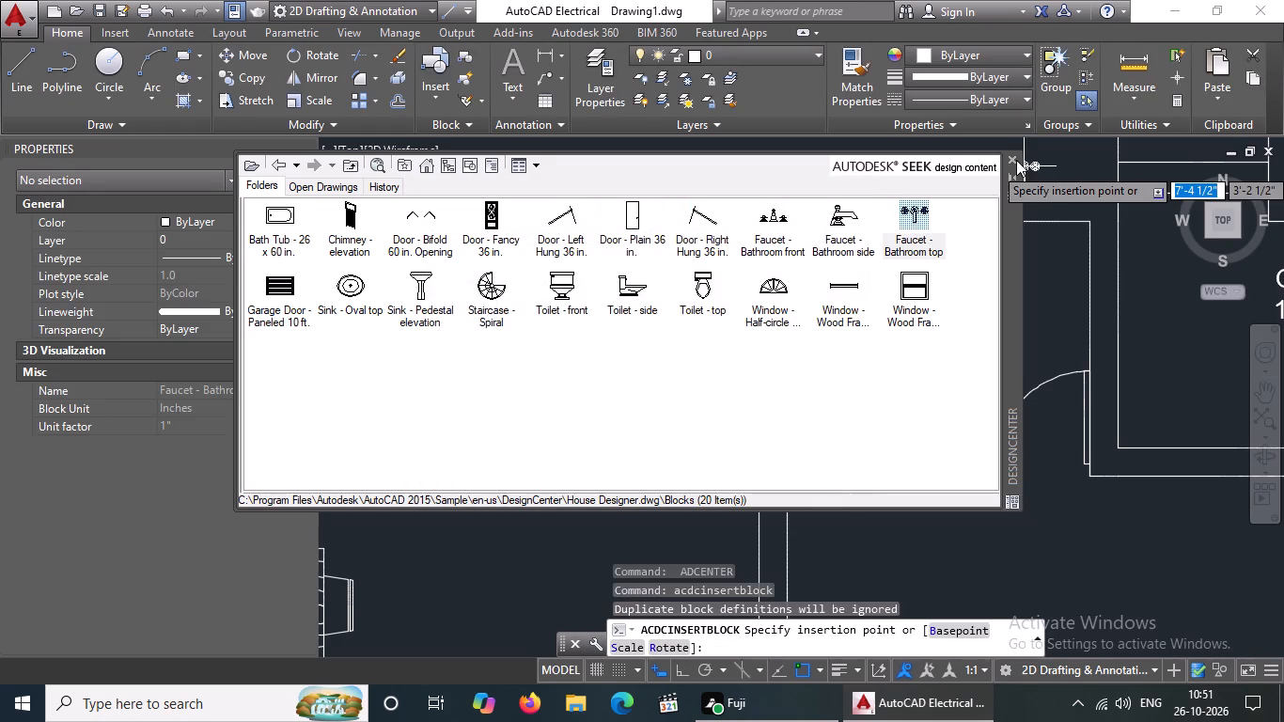
left_click(1015, 159)
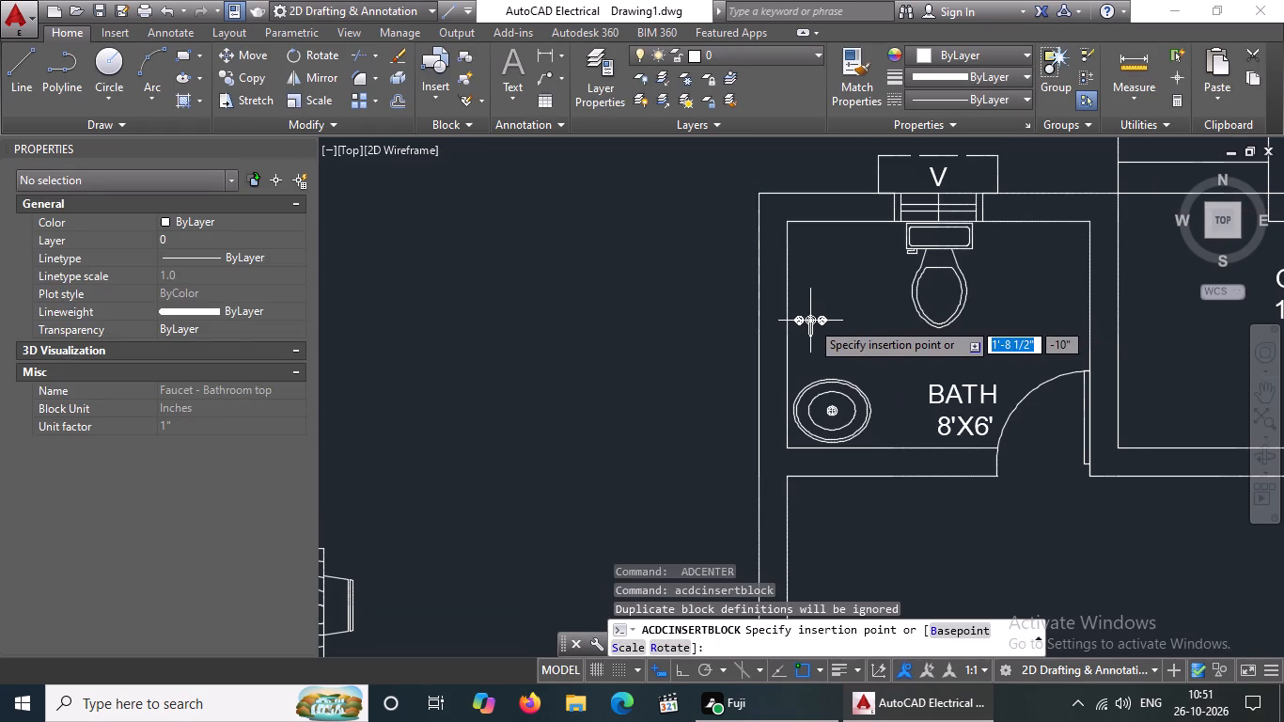
left_click(847, 226)
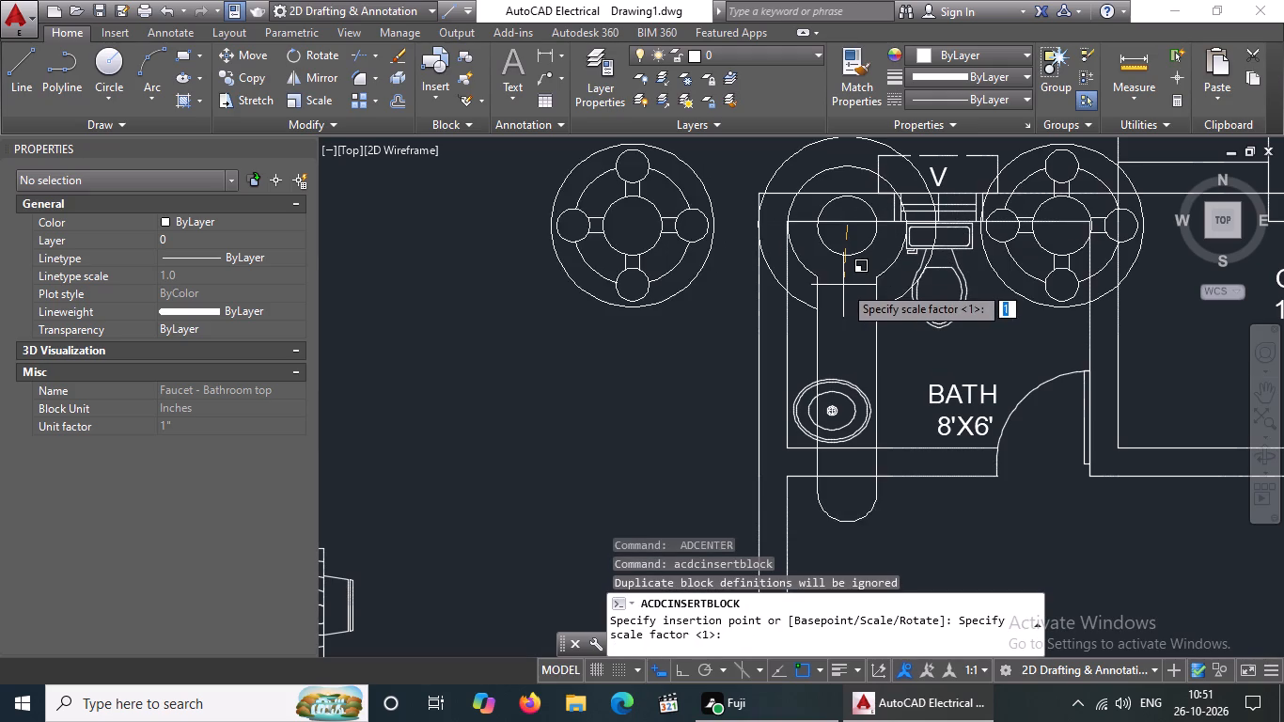
key("Return")
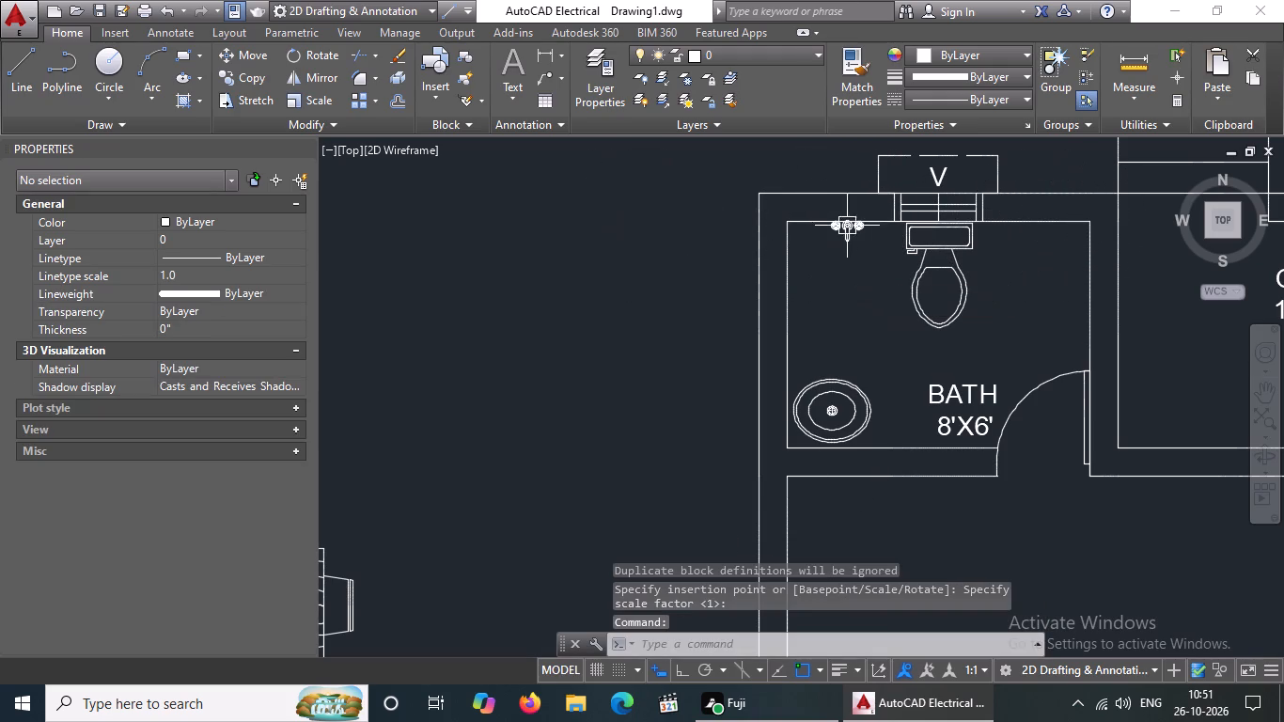
Nudge the bathroom faucet slightly south so it sits just inside the north wall line, at about X 2'-8 1/2", Y 1'-7 1/2".
scroll(839, 205, "up", 4)
left_click(857, 252)
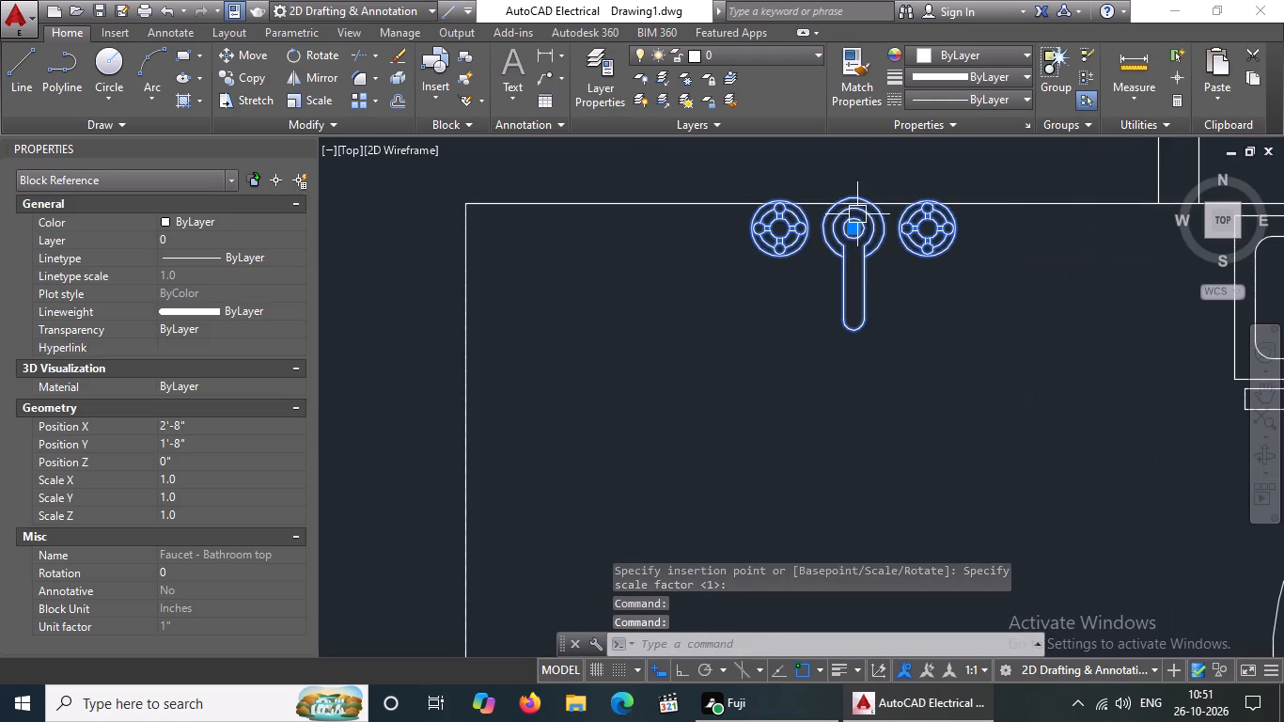
left_click(857, 228)
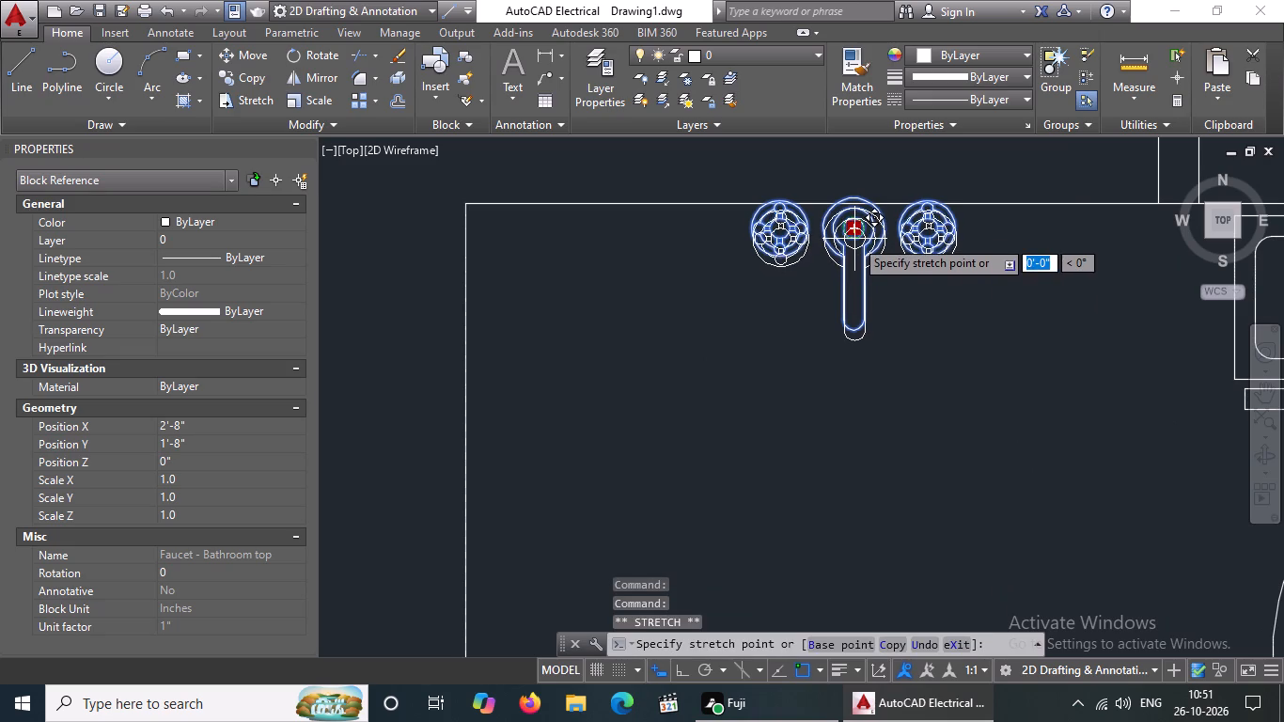
left_click(854, 243)
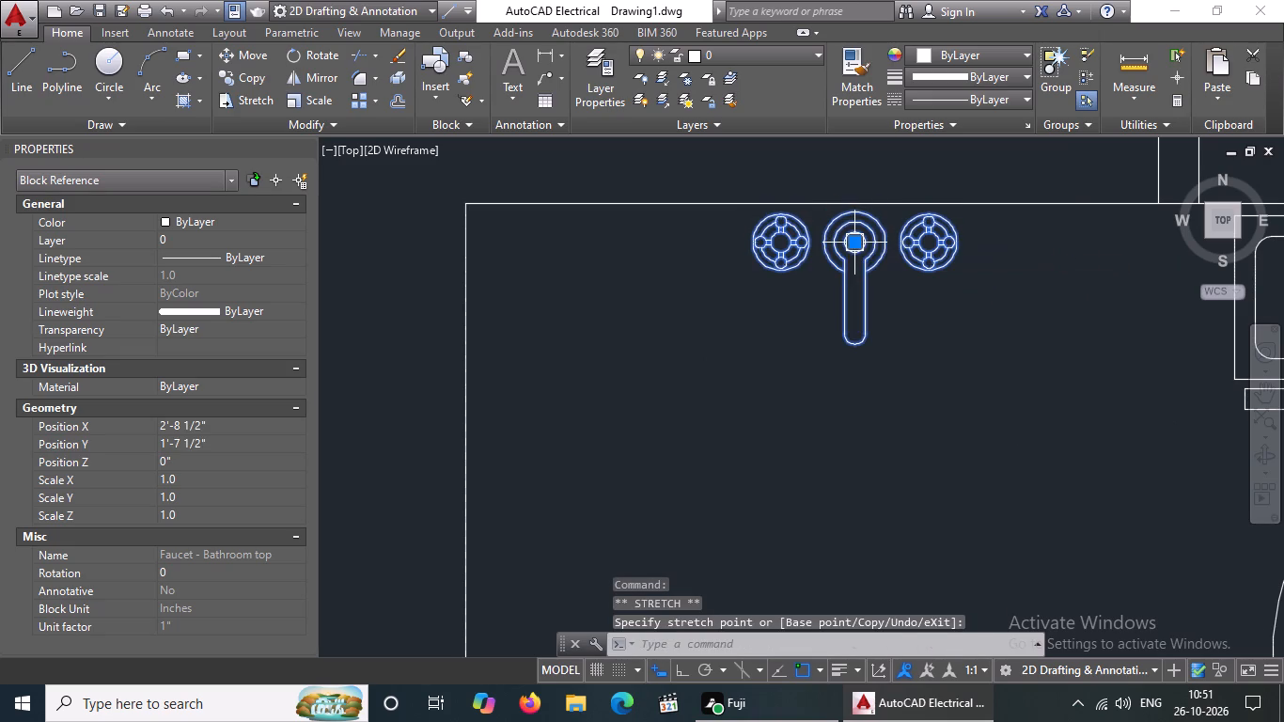
left_click(858, 239)
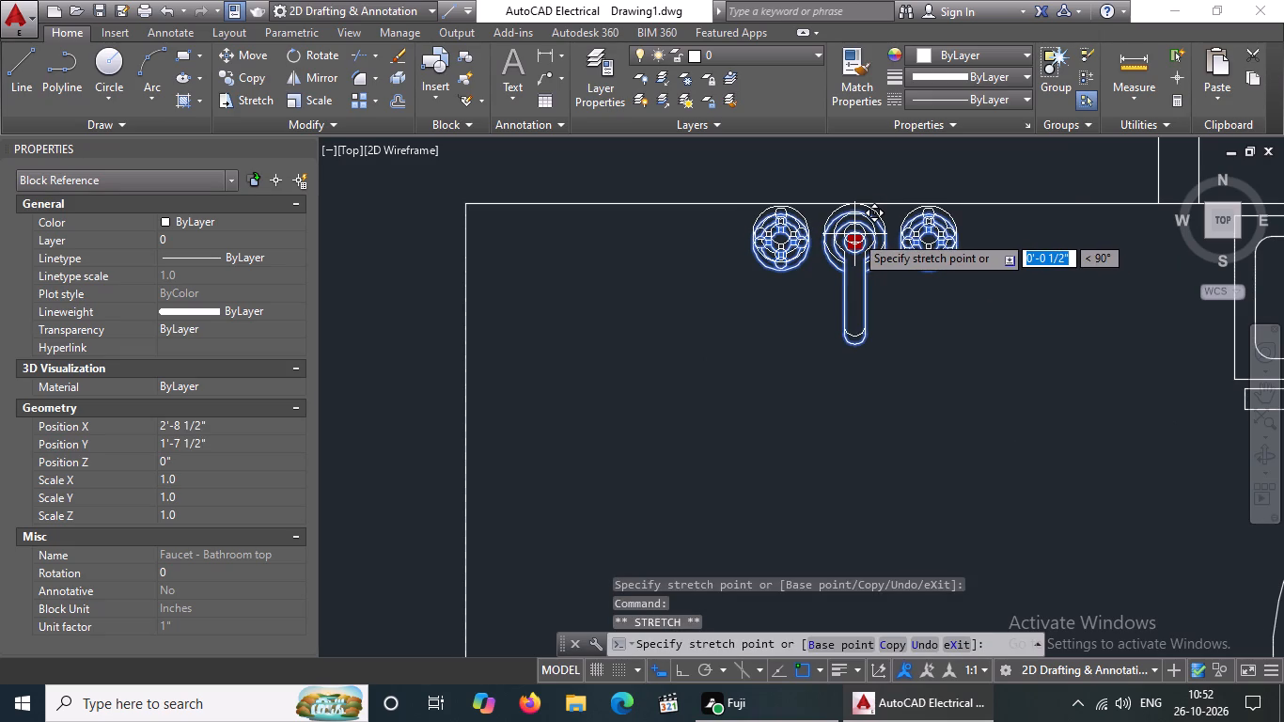
left_click(854, 234)
scroll(854, 256, "down", 5)
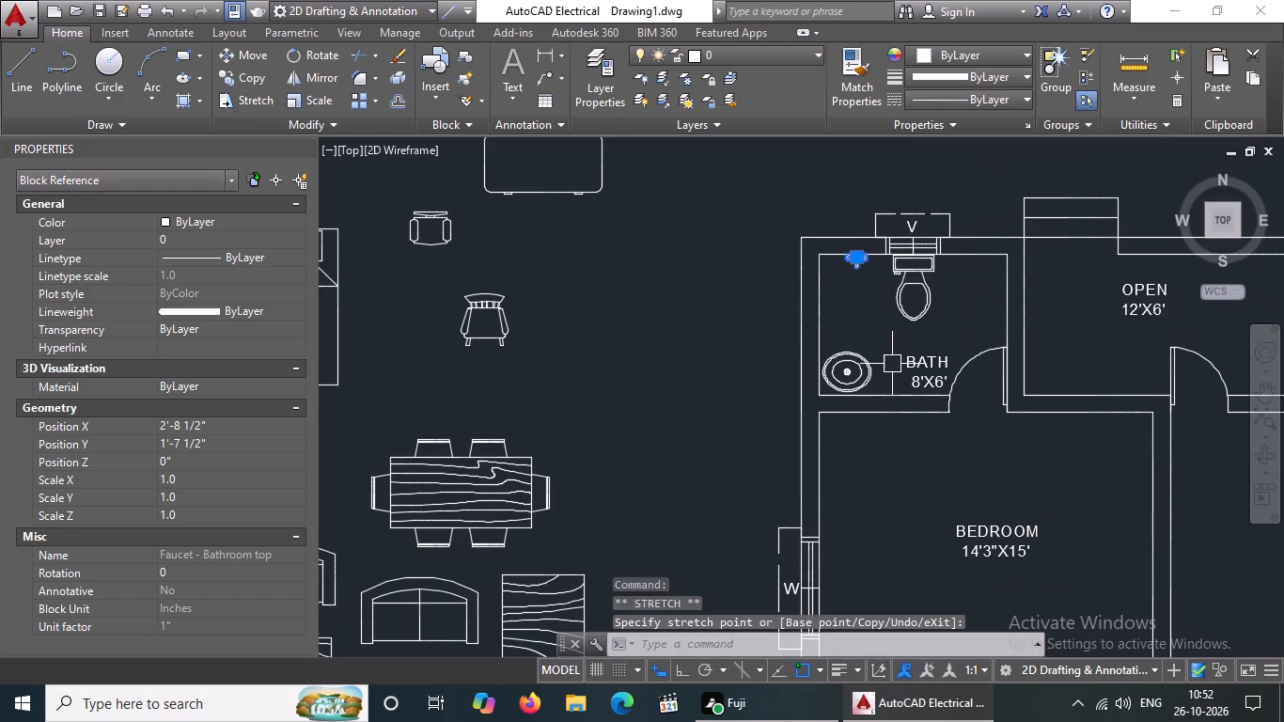
key("Escape")
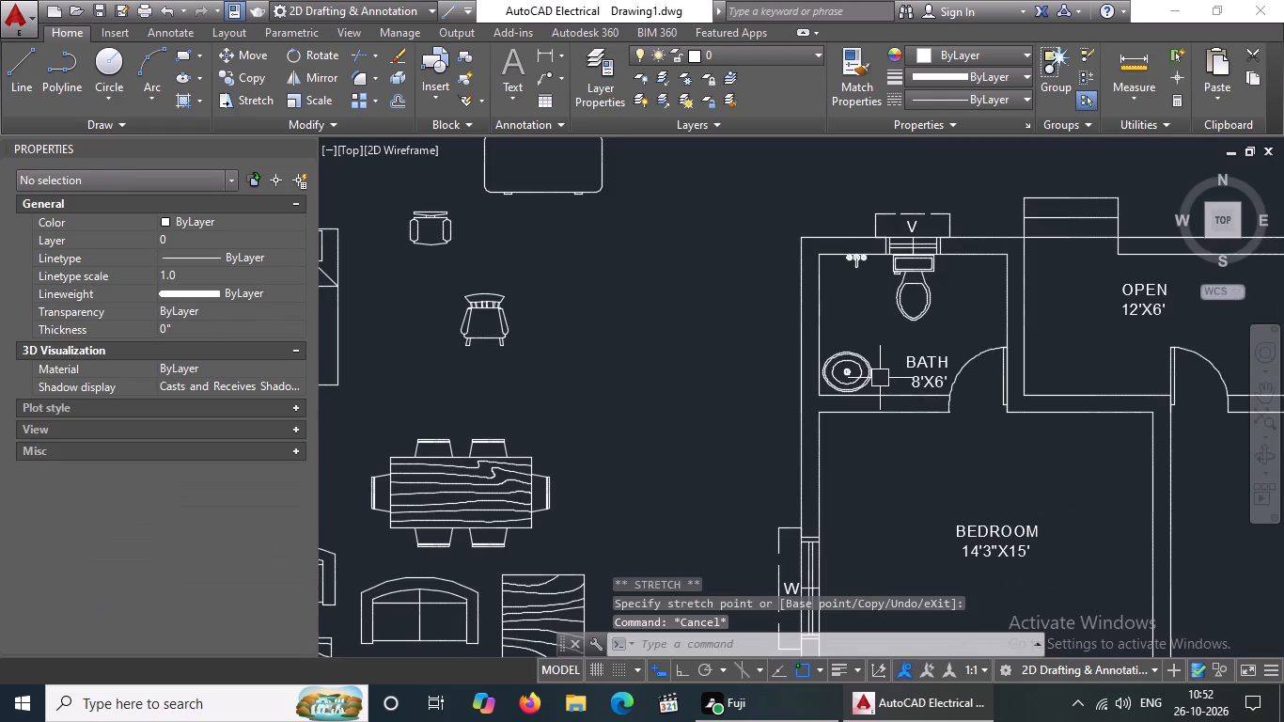
With Ortho on, draw a counter outline around the oval sink: a line about 2'-7" east, then about 2'-2" south, overrunning the walls.
key("l")
key("Return")
scroll(892, 387, "up", 2)
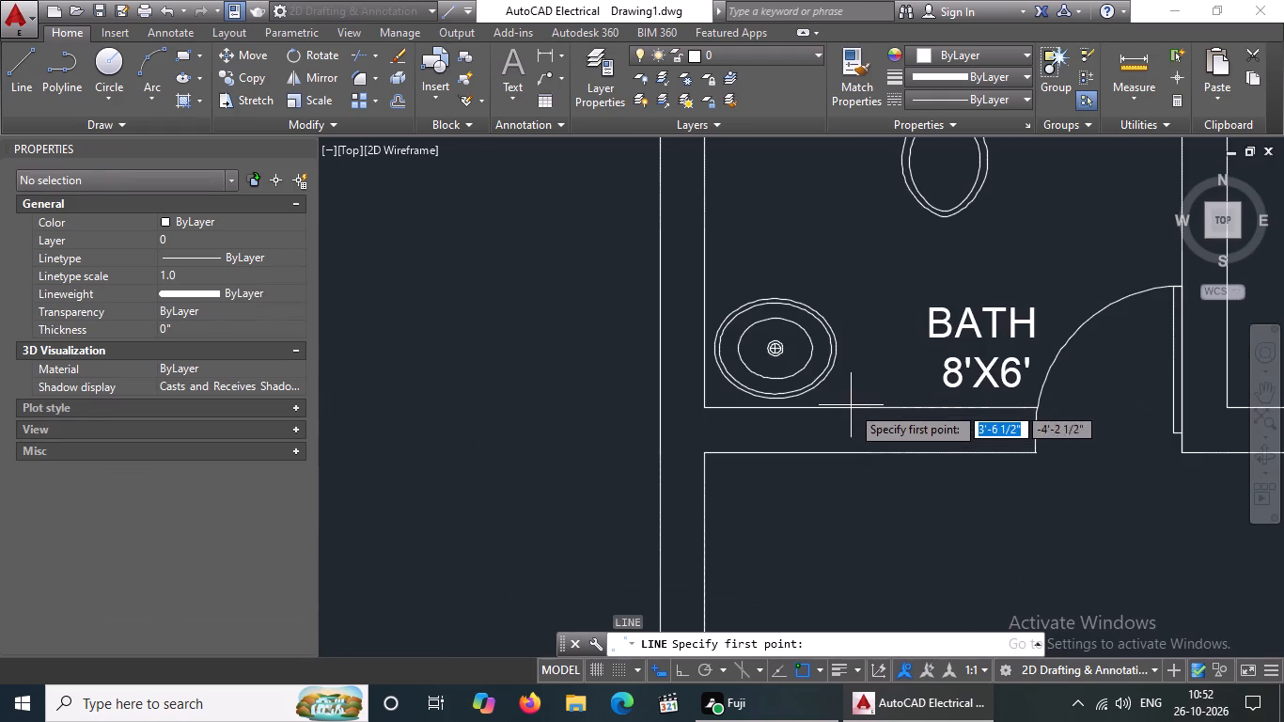
left_click(692, 289)
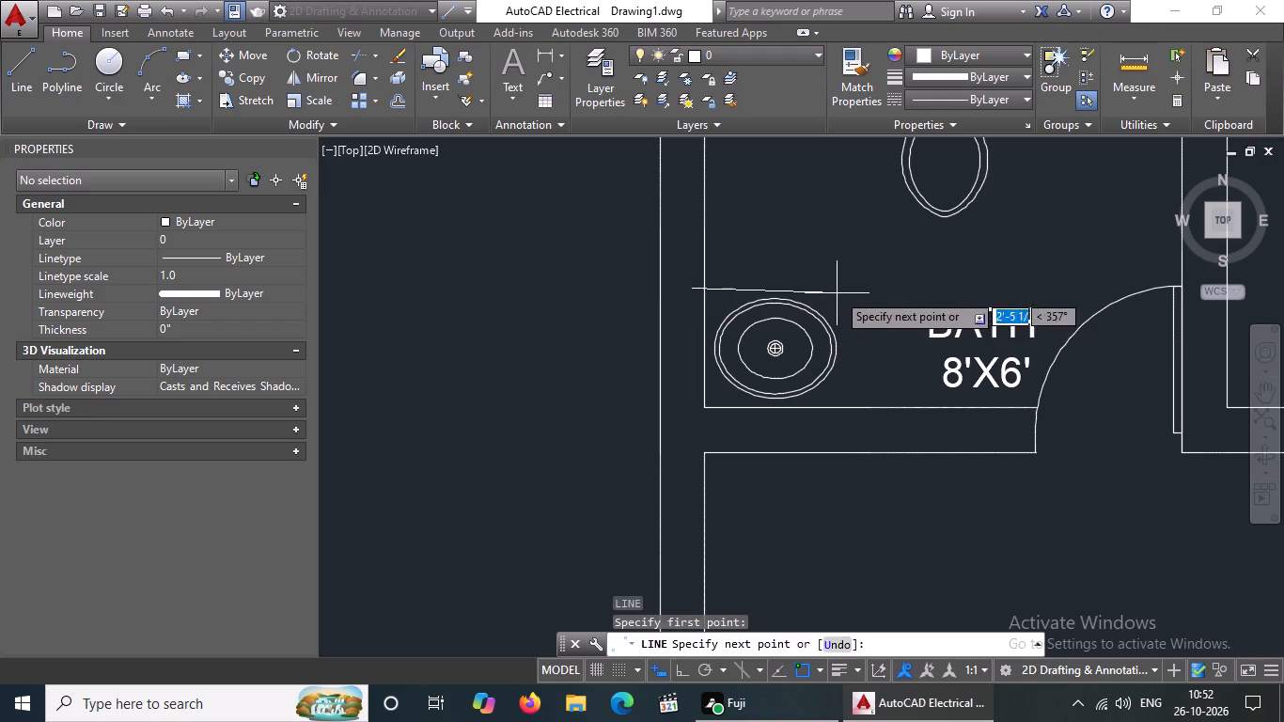
left_click(686, 669)
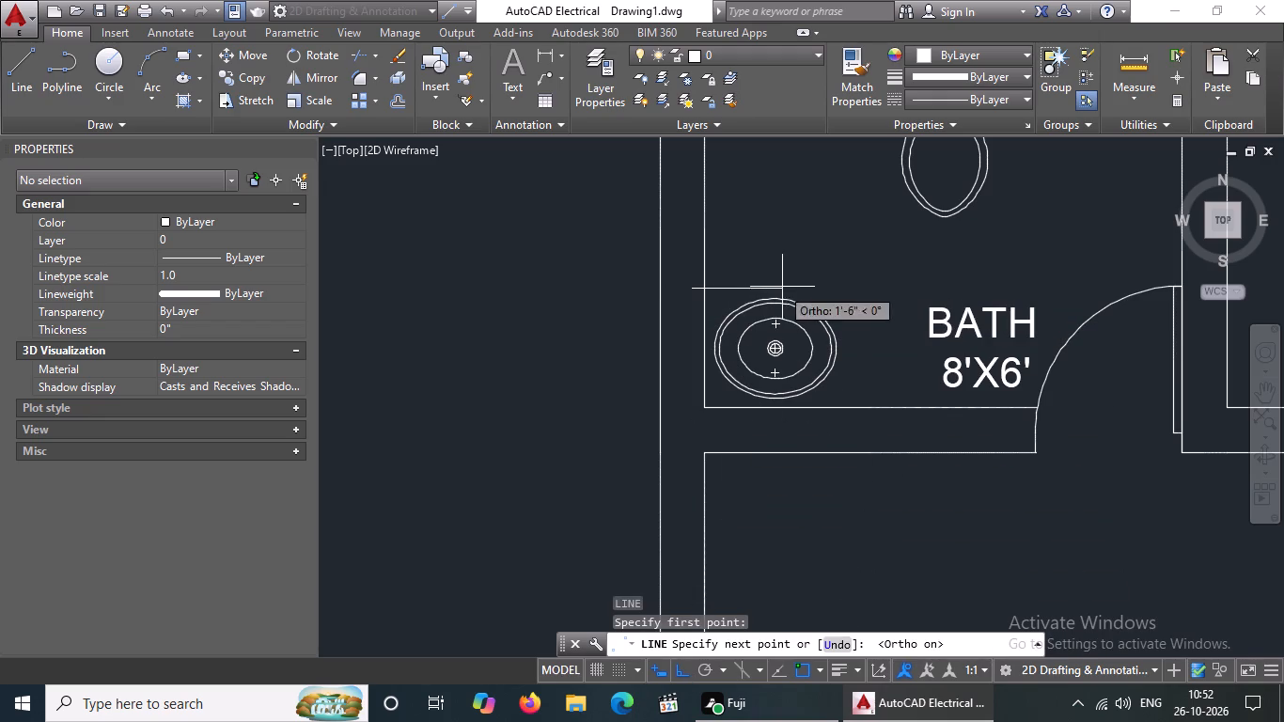
left_click(843, 288)
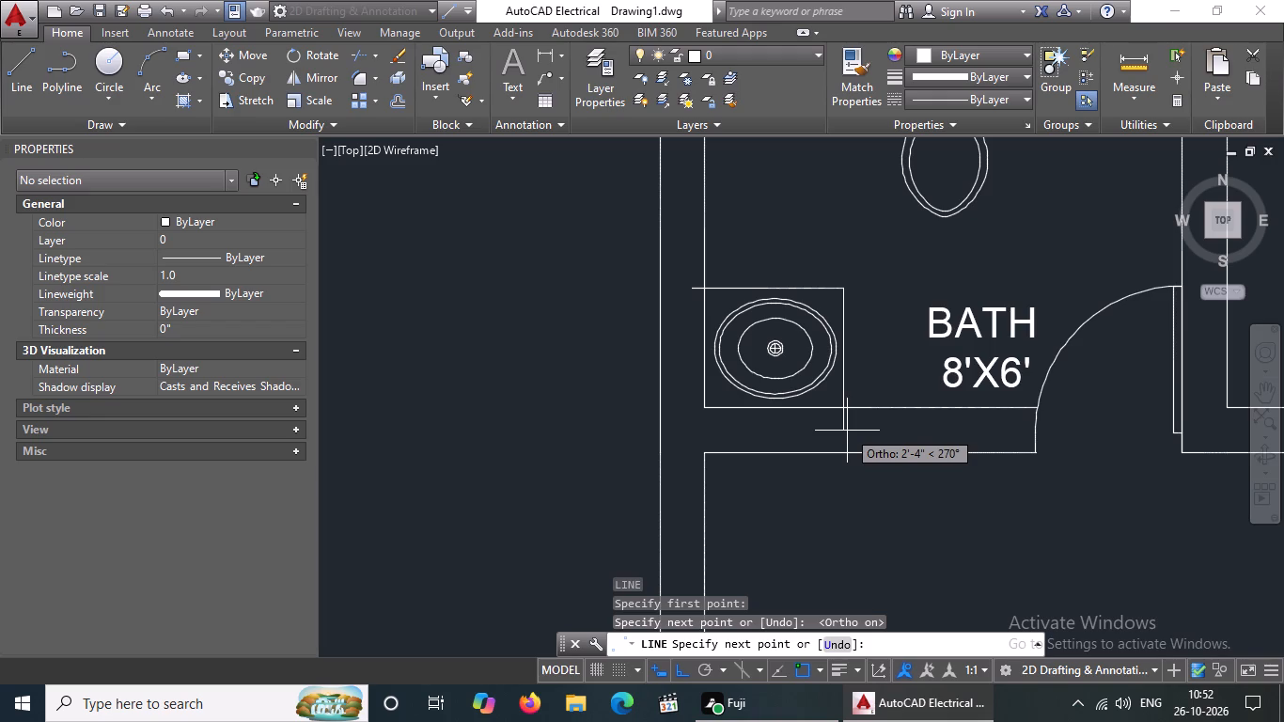
key("ctrl+z")
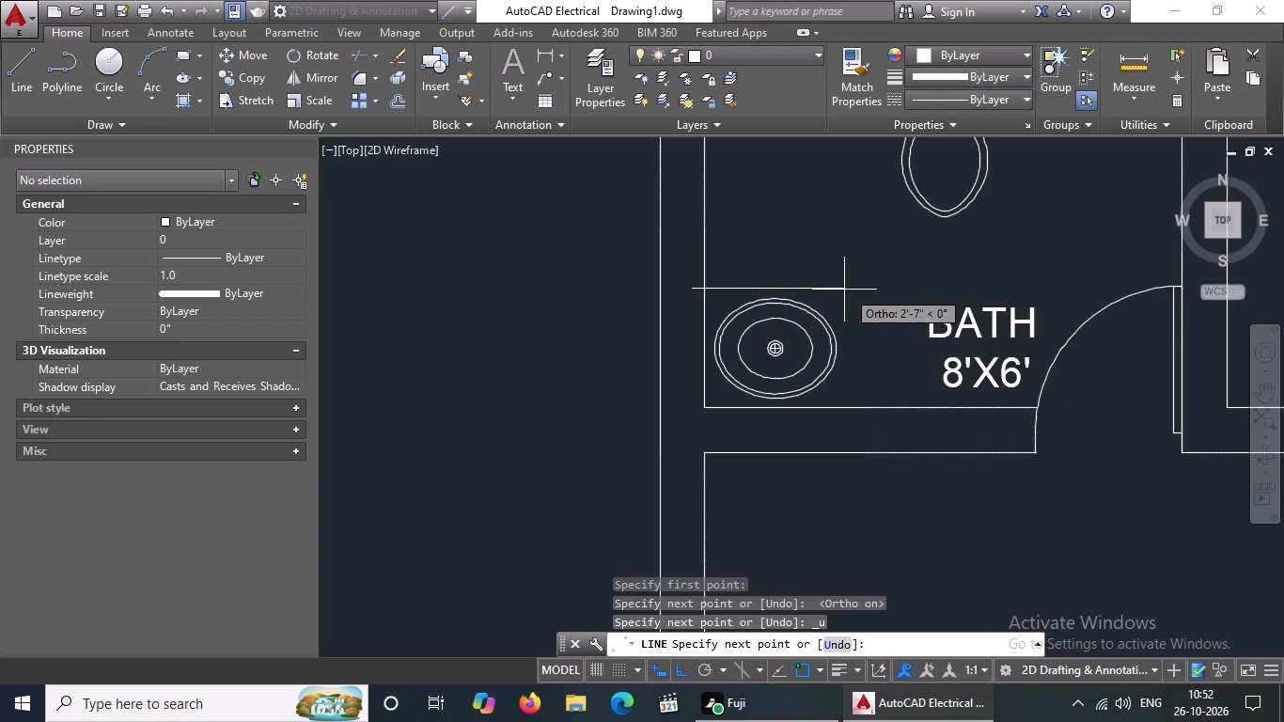
left_click(844, 290)
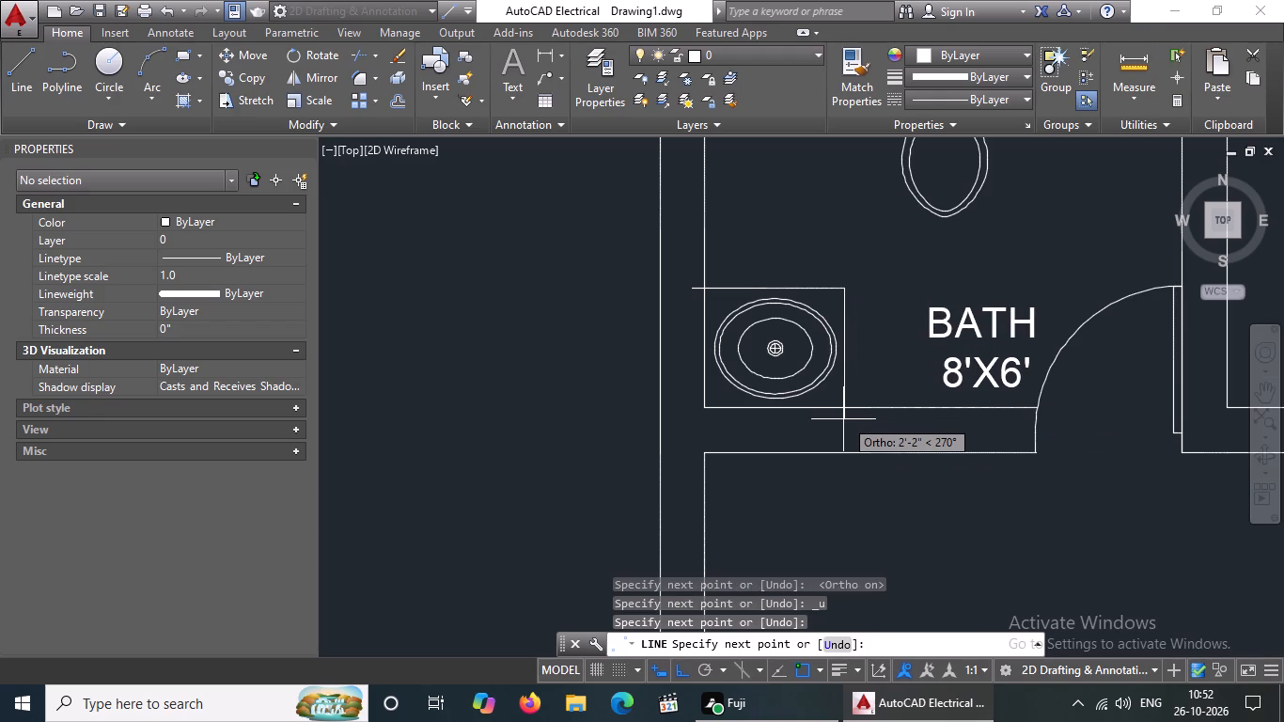
left_click(839, 418)
key("Escape")
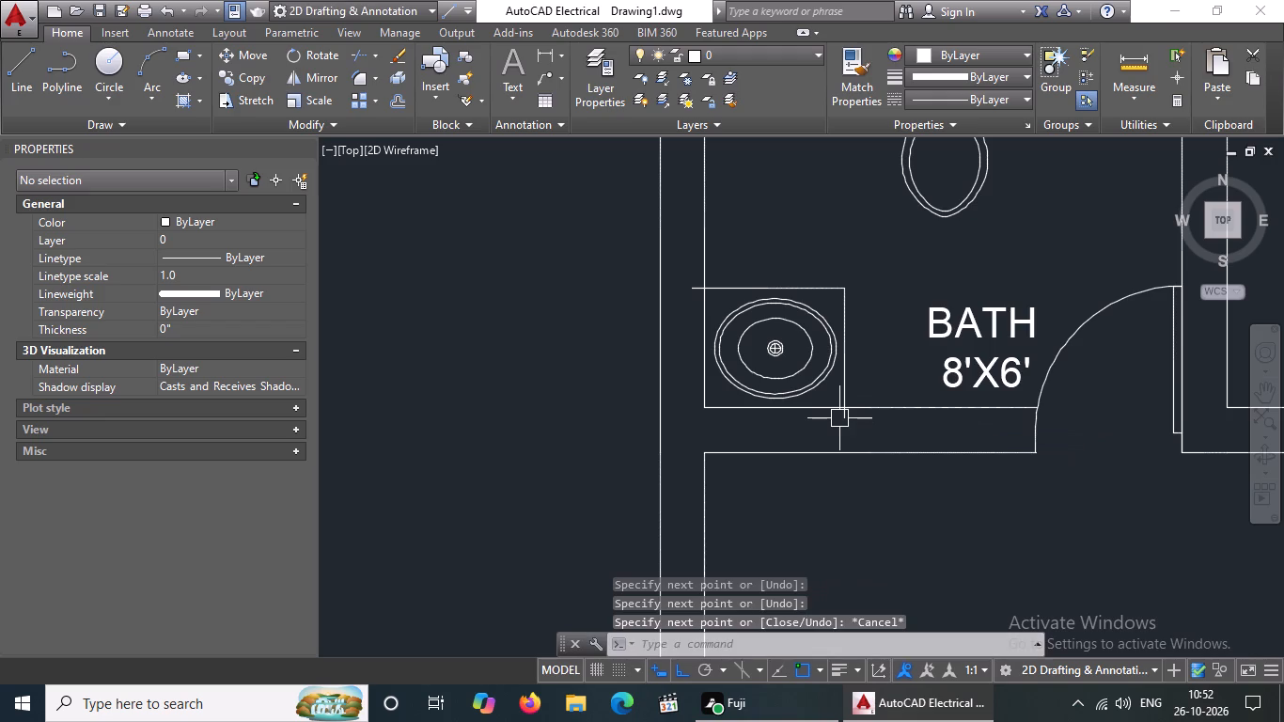
Trim the counter lines' overhanging ends at the northwest bathroom's south and west walls.
type("TR")
key("Return")
key("Return")
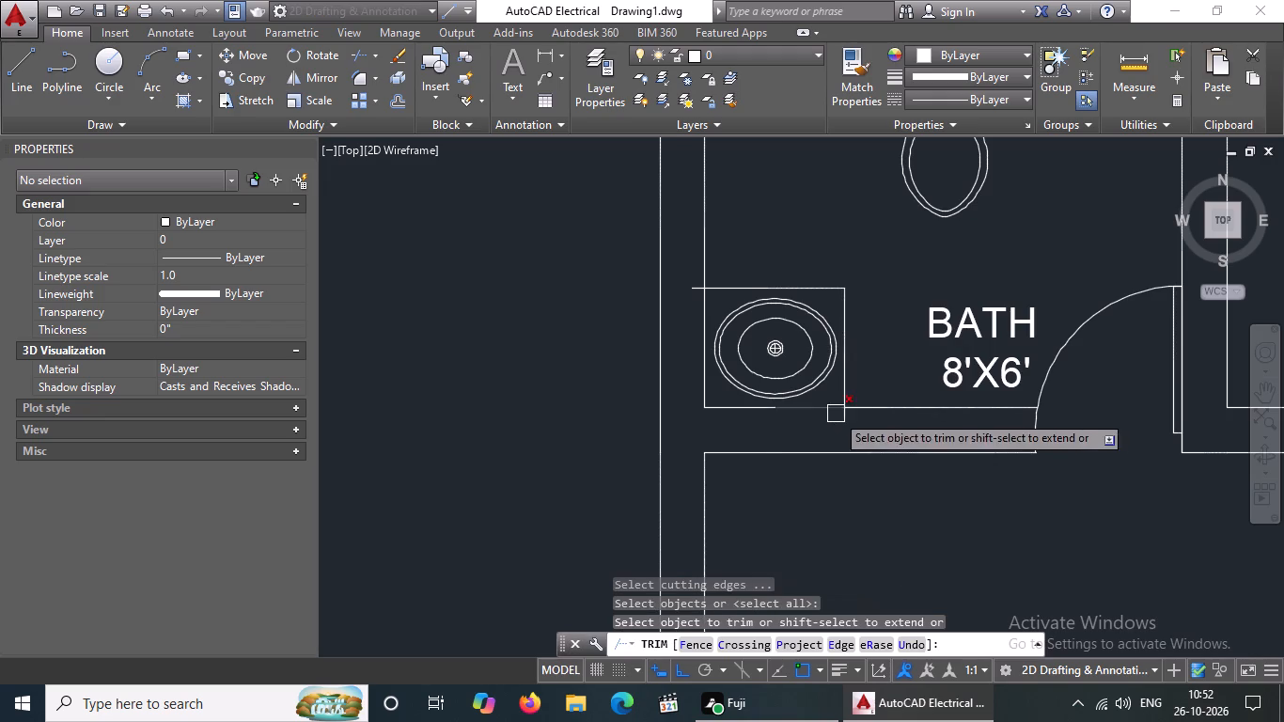
left_click(848, 419)
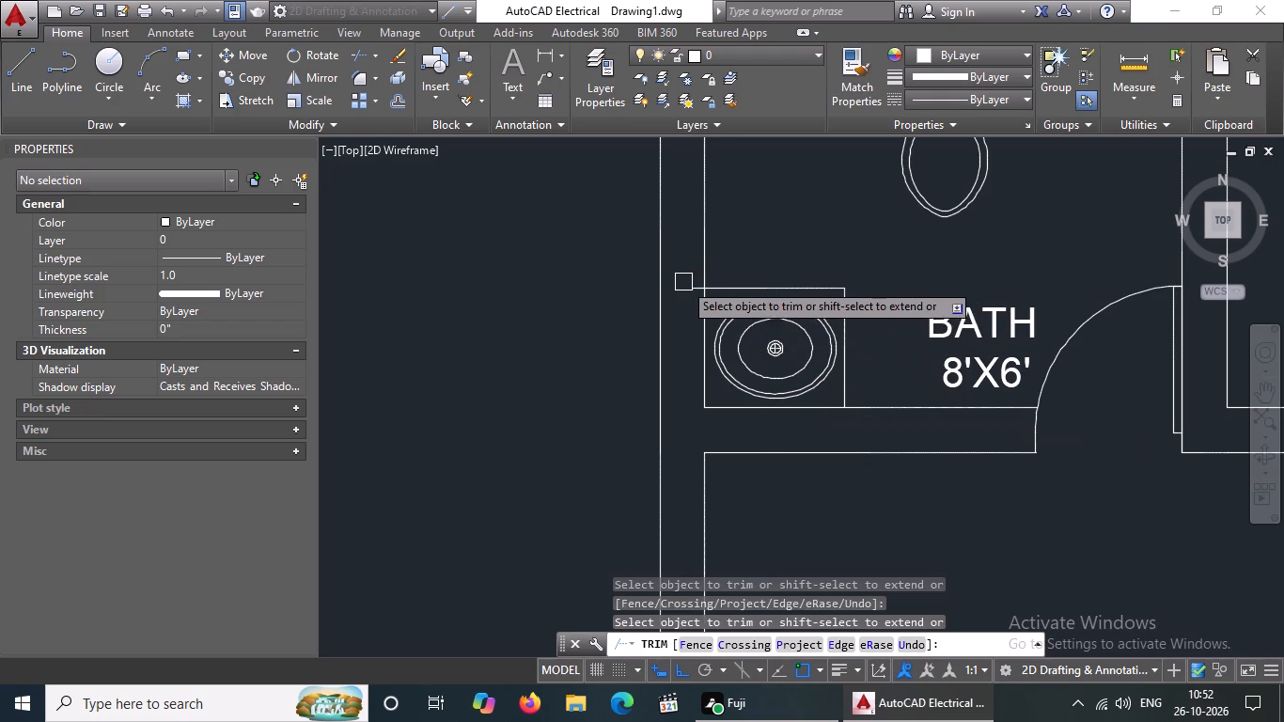
left_click_drag(689, 281, 693, 314)
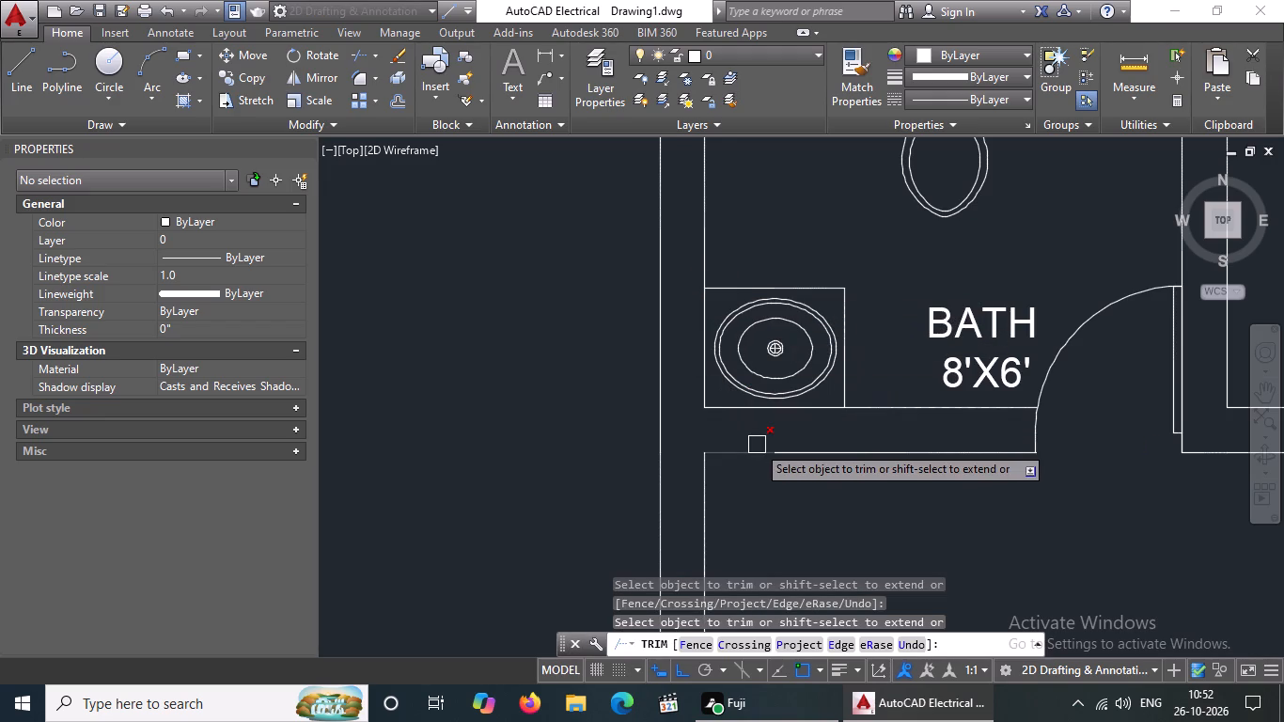
key("Escape")
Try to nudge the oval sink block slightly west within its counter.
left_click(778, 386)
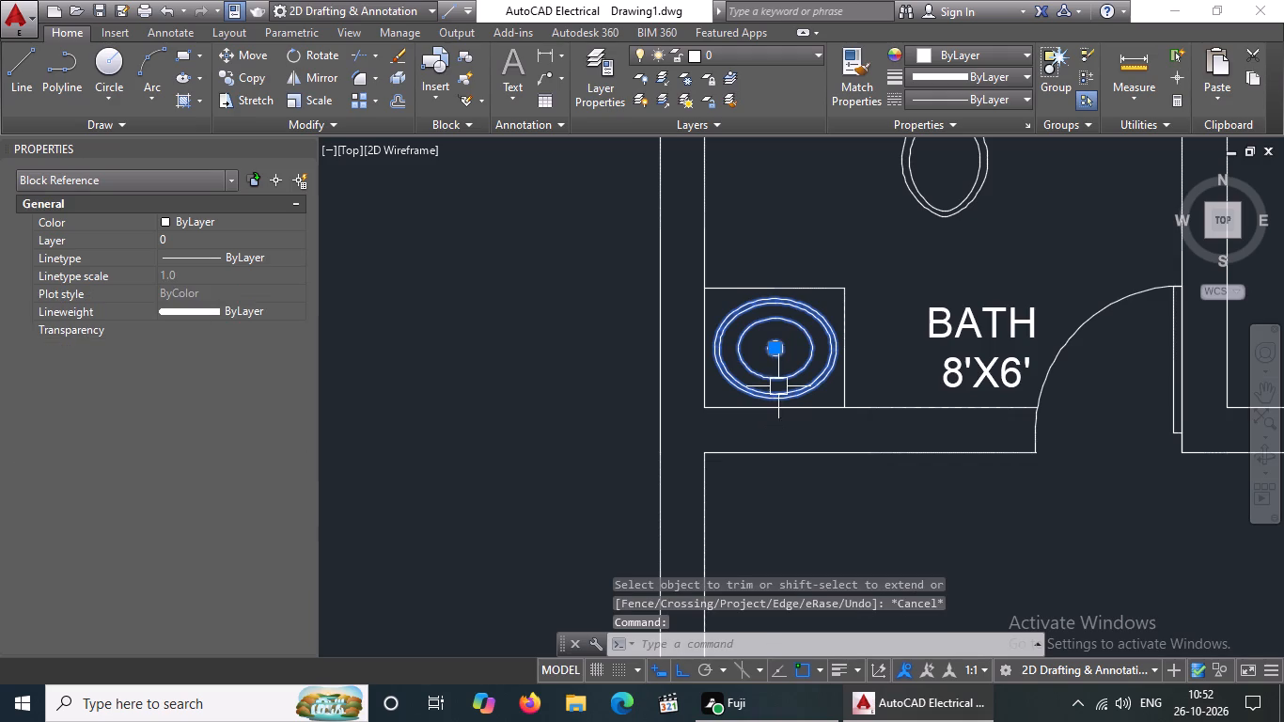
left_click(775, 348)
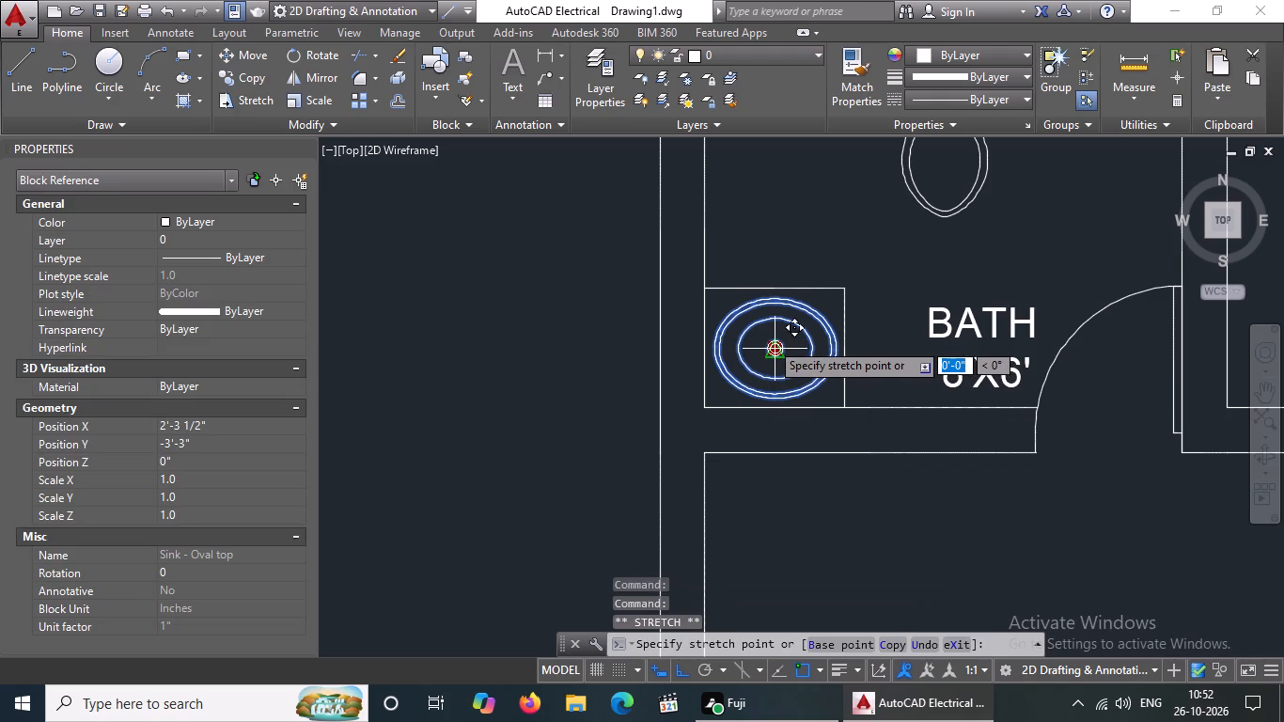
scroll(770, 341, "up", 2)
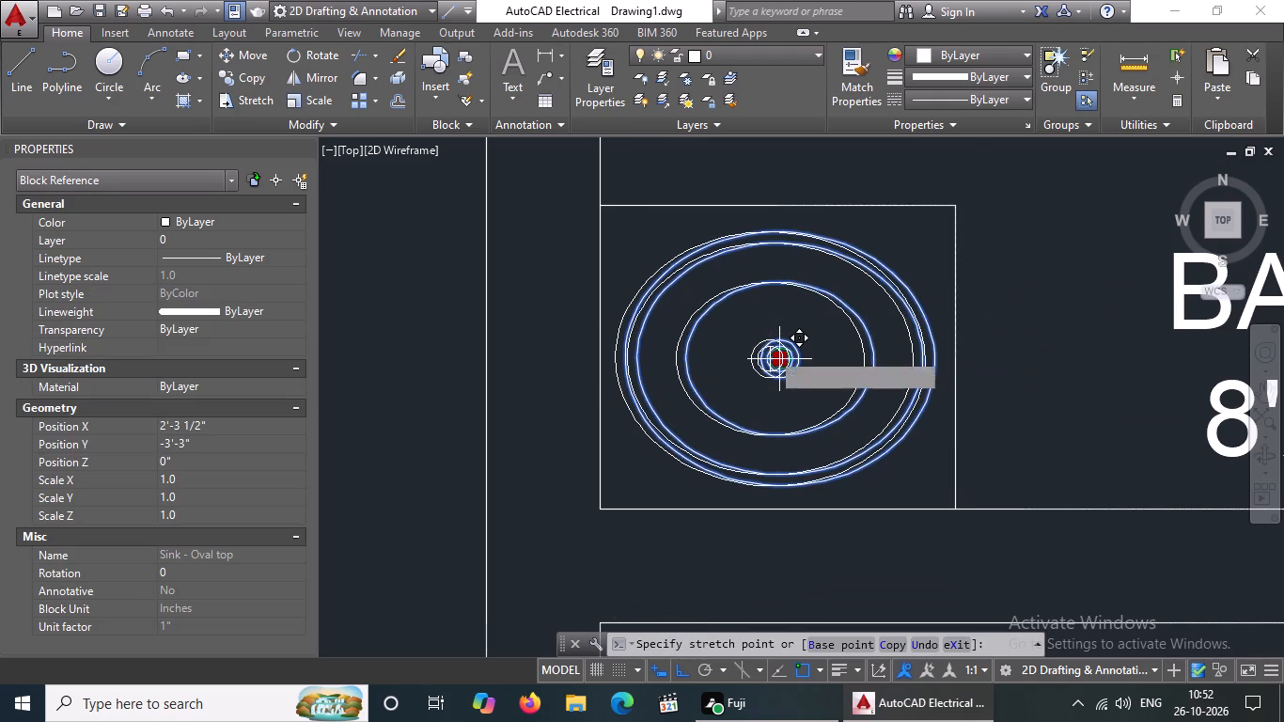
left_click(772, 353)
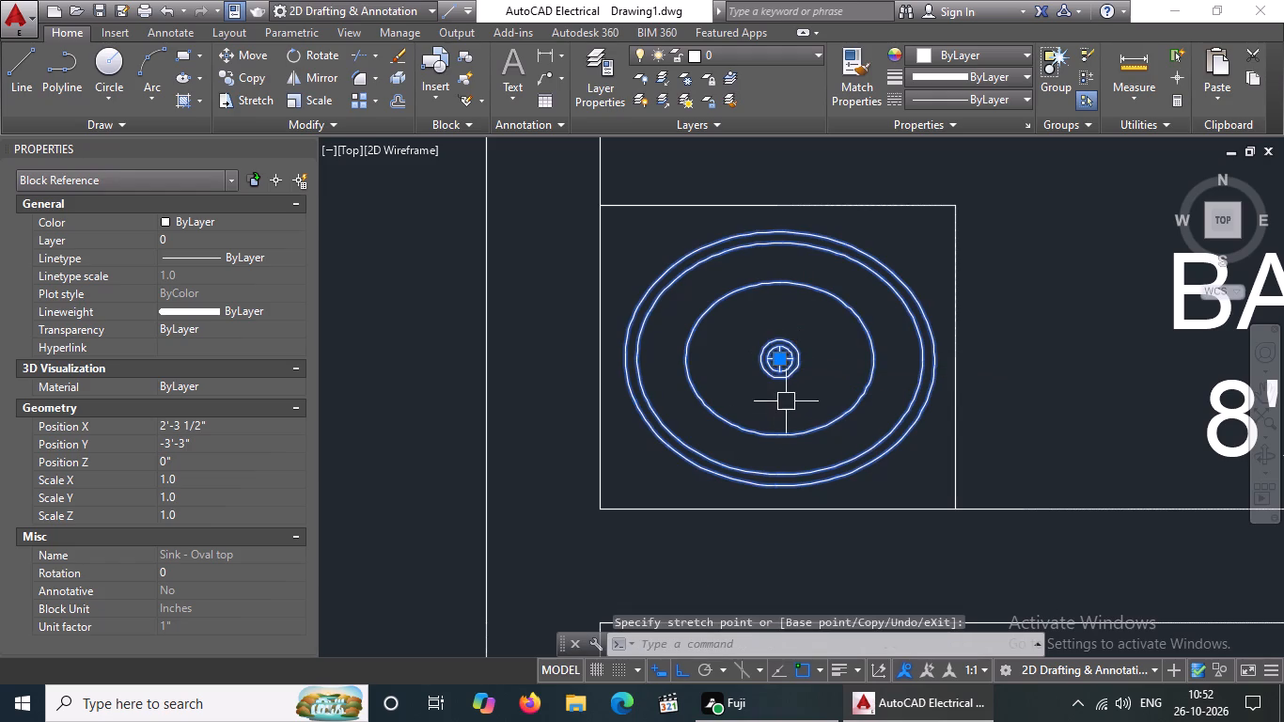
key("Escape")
Move the northwest bathroom's BATH 8'X6' label north to about Y -1'-8", just below the toilet.
scroll(784, 379, "down", 7)
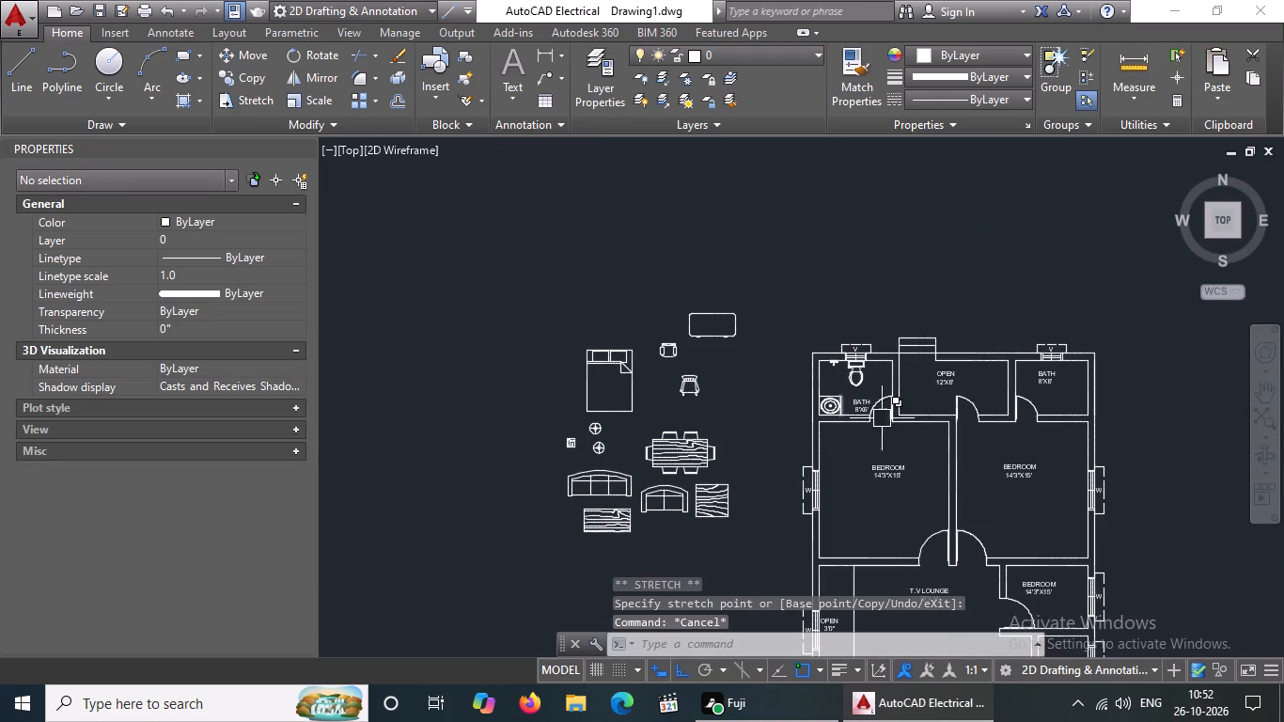
middle_click_drag(901, 421, 759, 394)
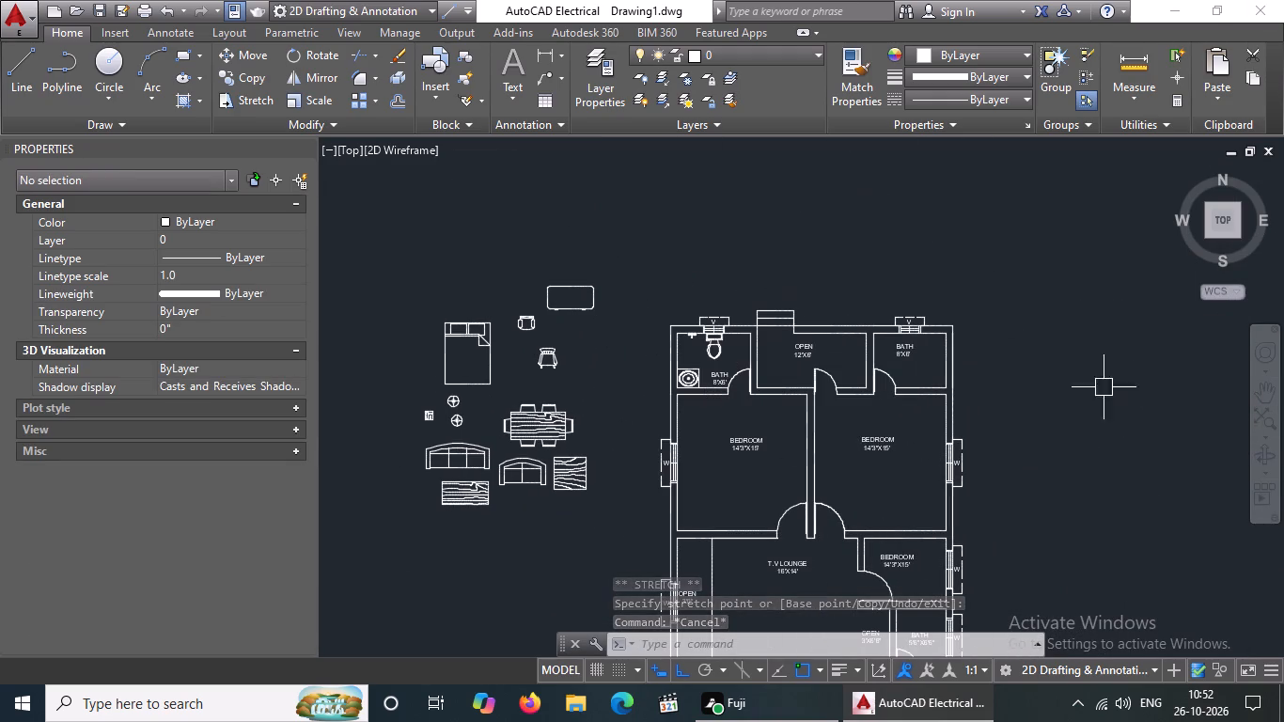
scroll(857, 343, "up", 2)
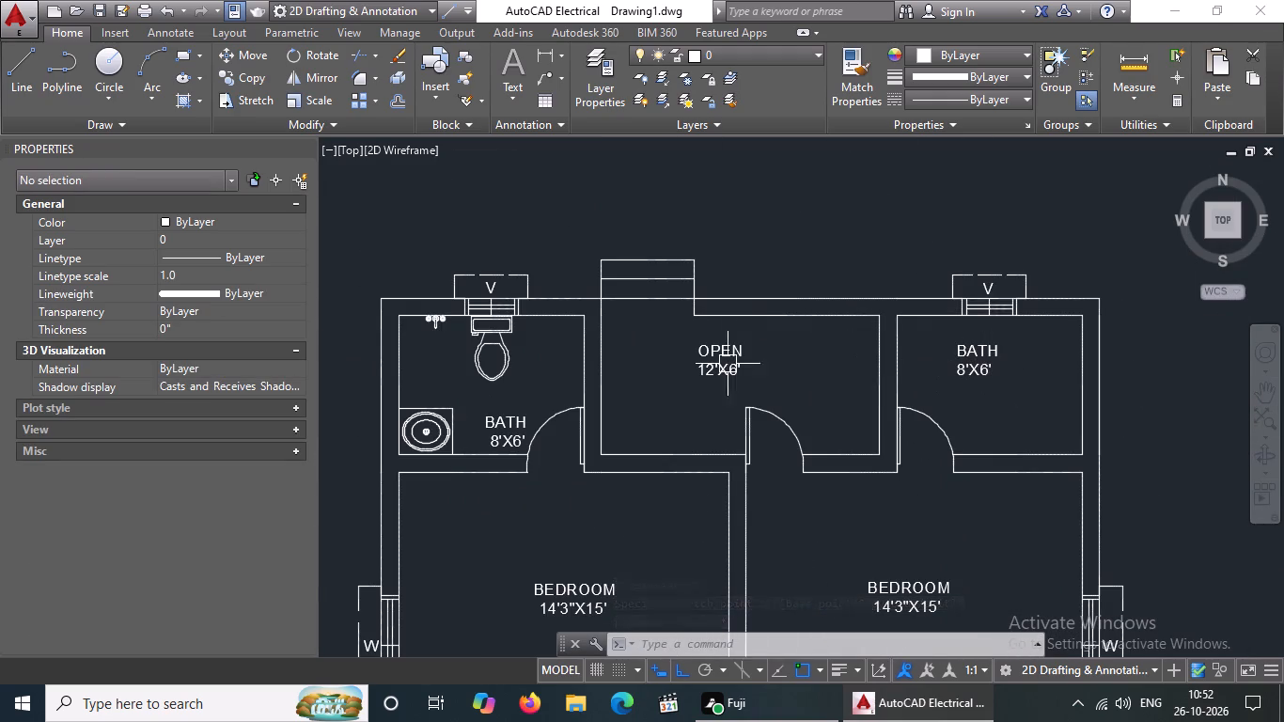
left_click(505, 427)
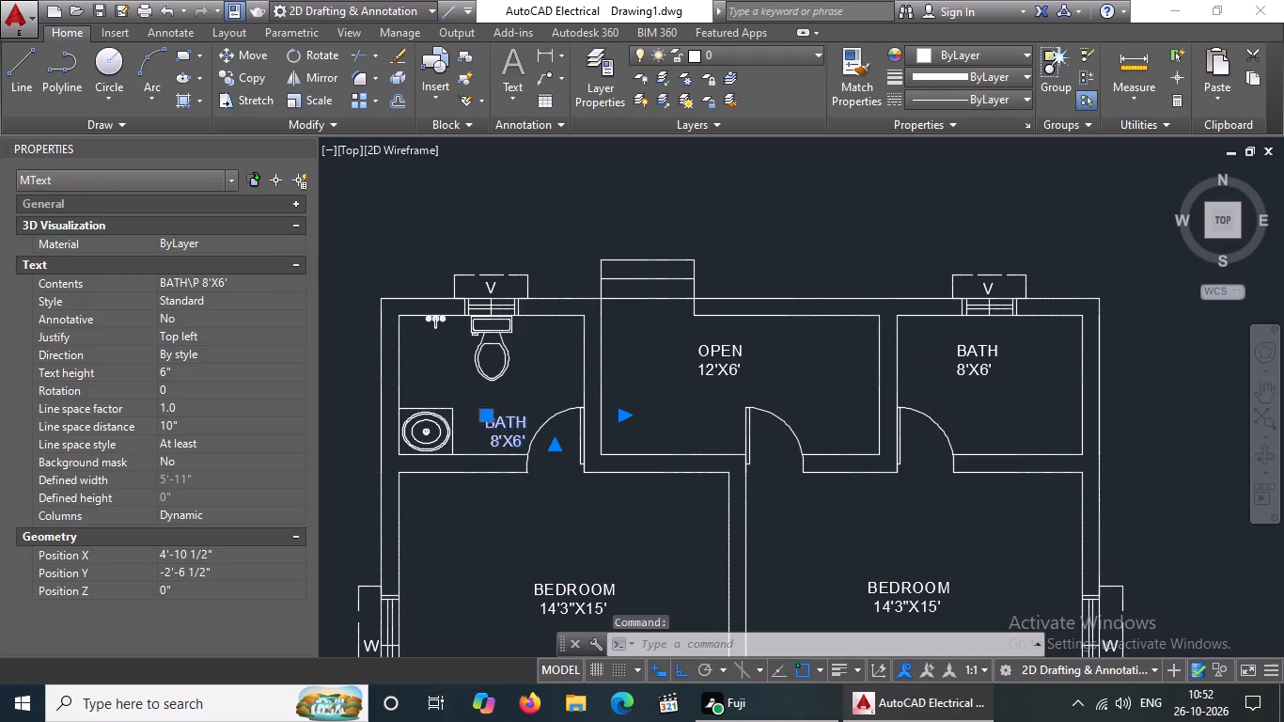
left_click(484, 416)
left_click(472, 396)
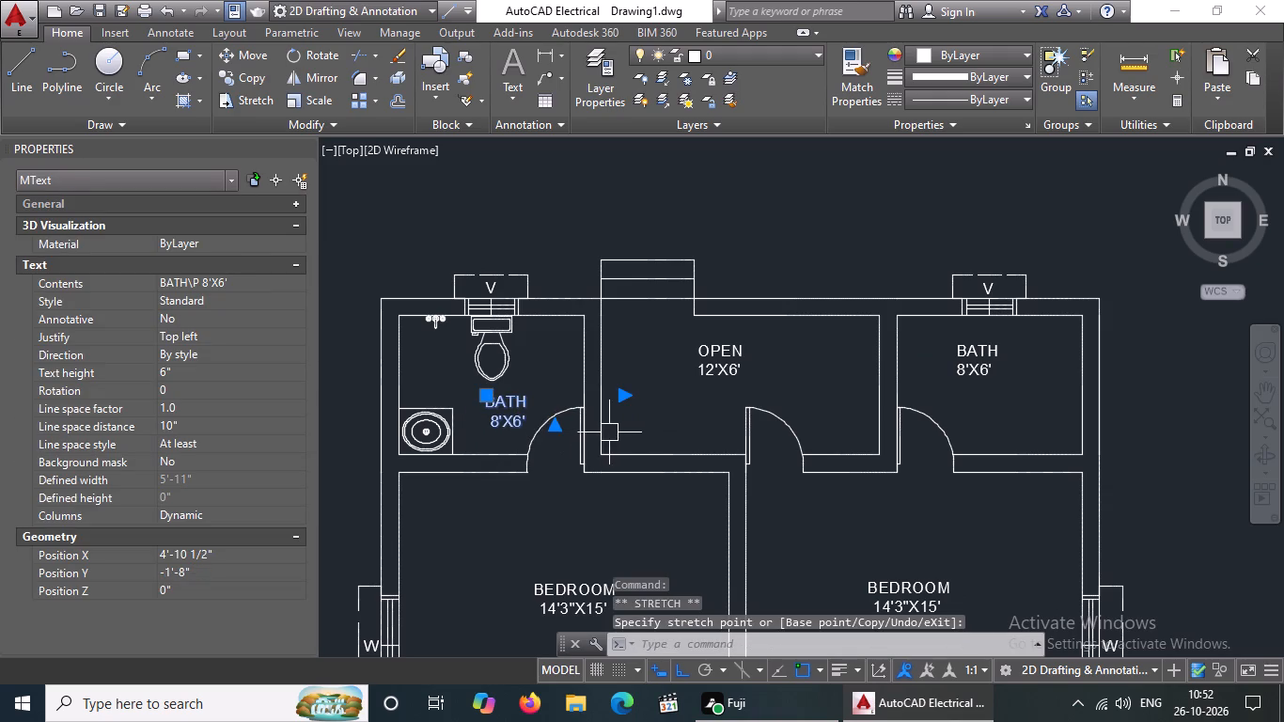
key("Escape")
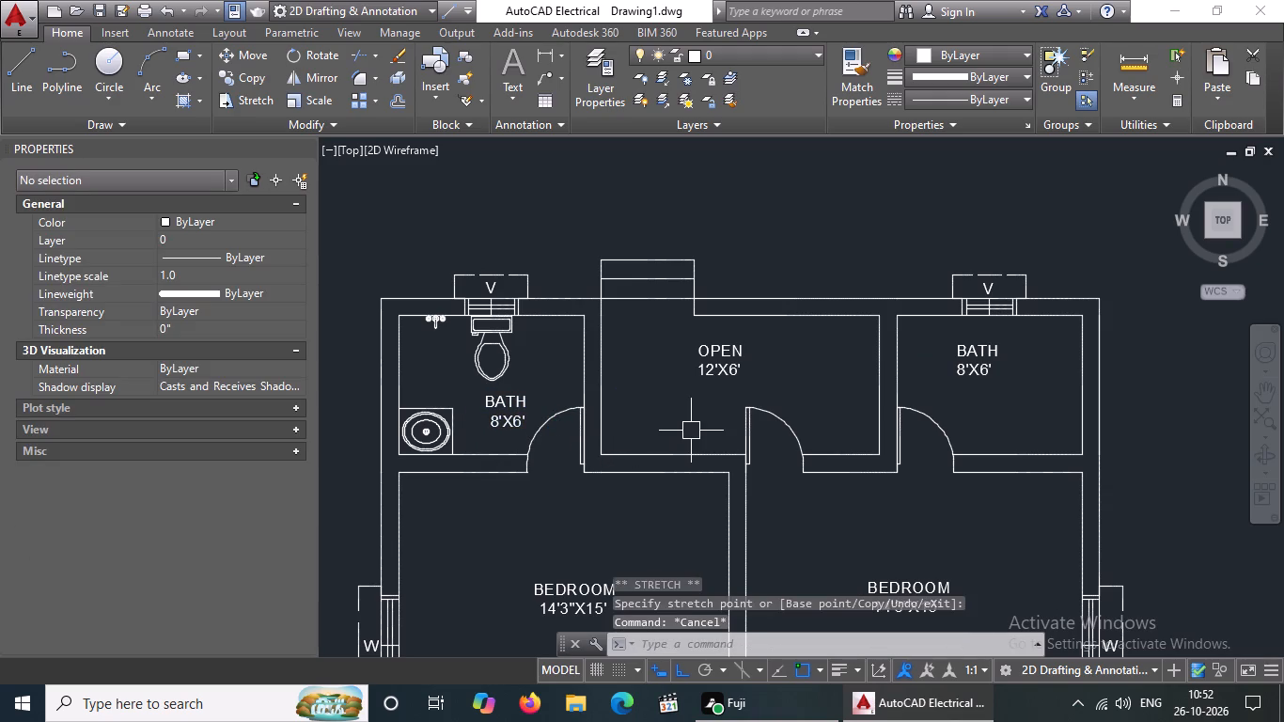
Move the northeast bathroom's BATH 8'X6' label straight south into the bedroom below, to about Y -5'-7 1/2".
scroll(993, 344, "up", 2)
left_click(942, 375)
left_click(904, 344)
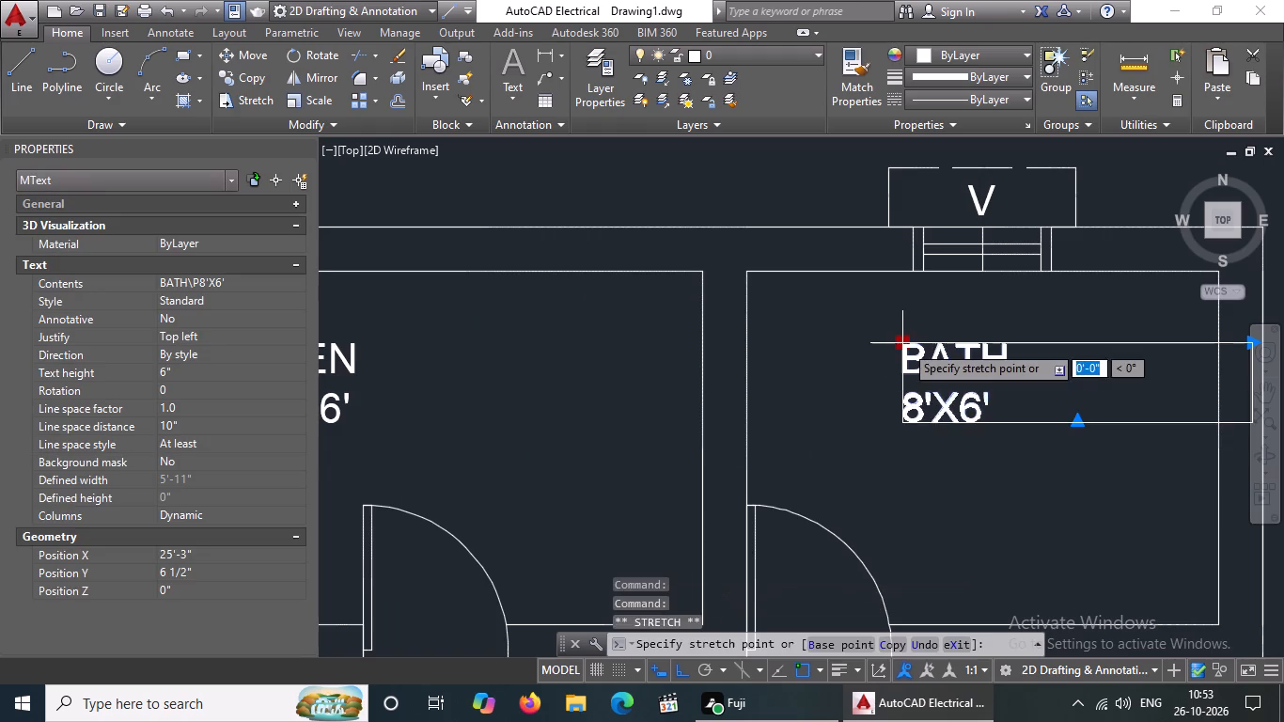
scroll(904, 348, "down", 2)
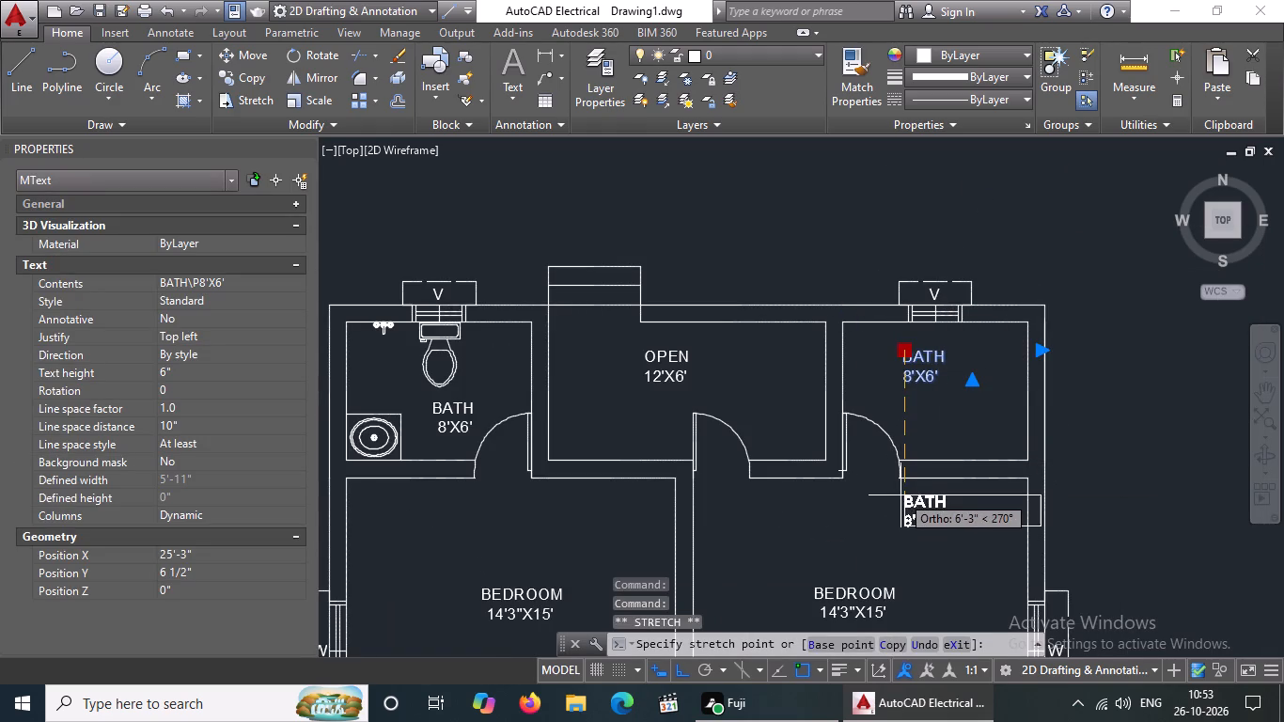
left_click(900, 494)
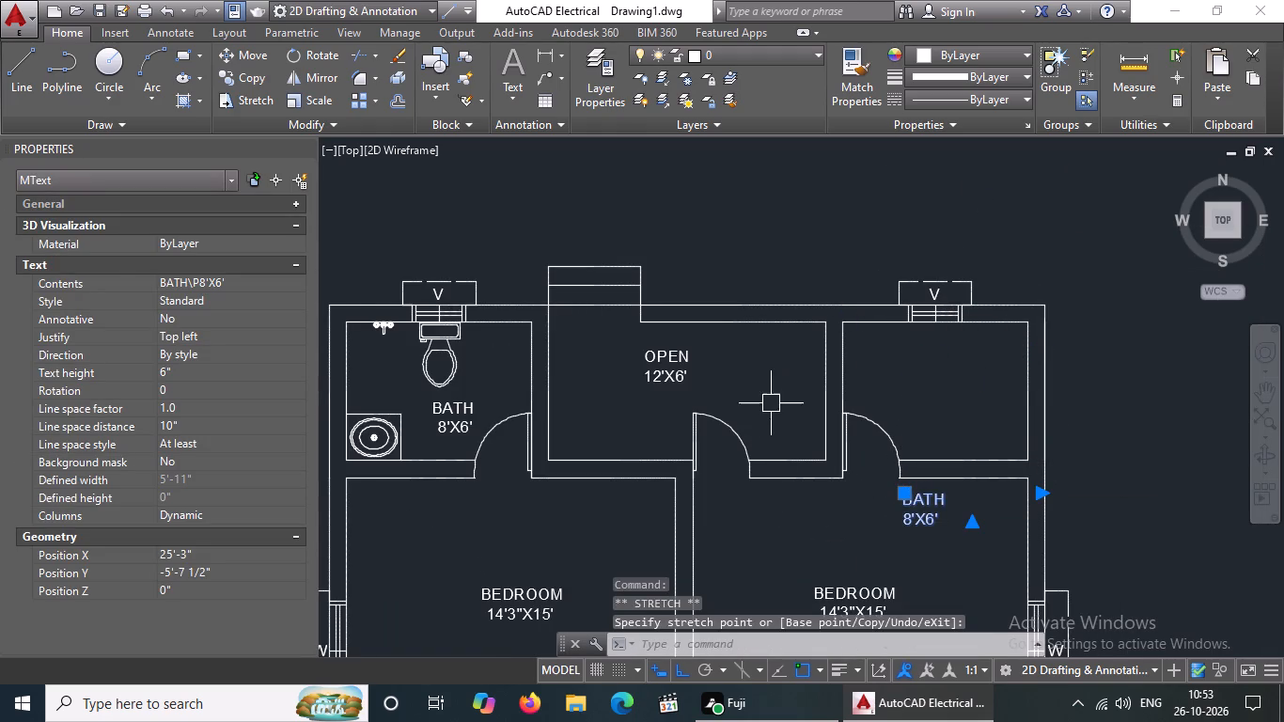
Copy the northwest bathroom's toilet block about 21'-5 1/2" east into the northeast bathroom, beneath its V ventilator.
left_click(439, 343)
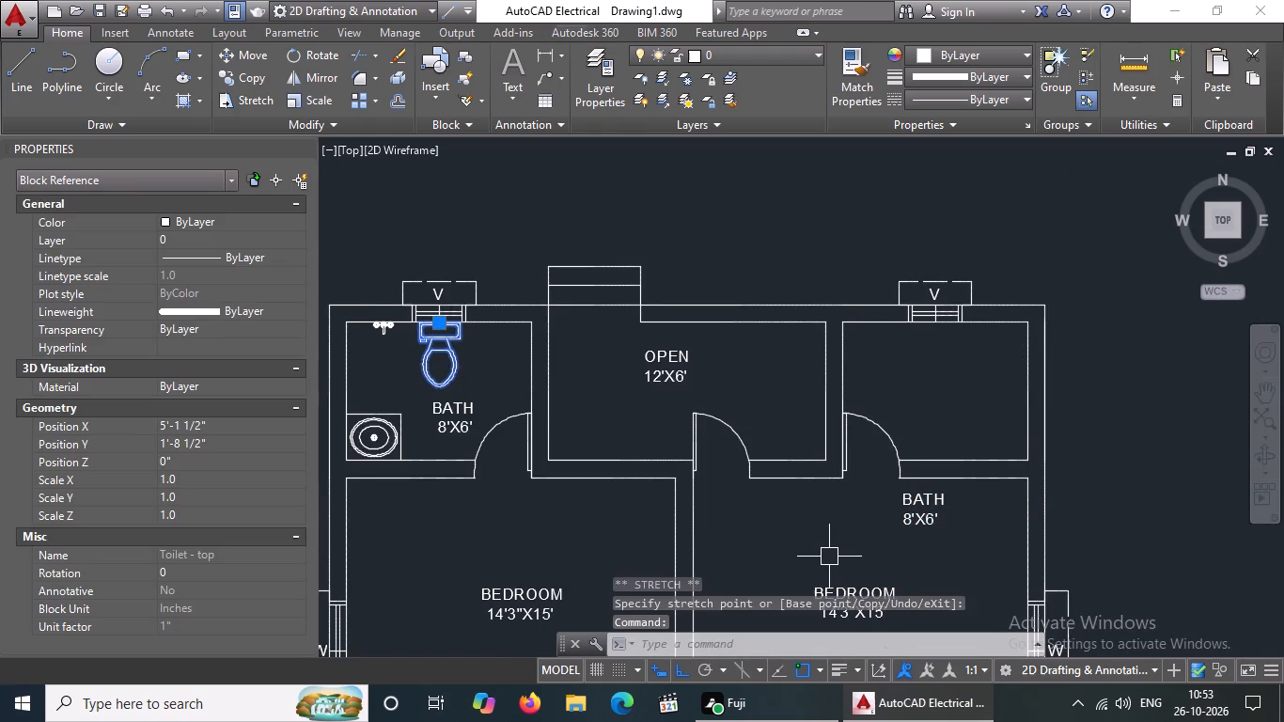
left_click_drag(256, 76, 228, 107)
scroll(415, 291, "up", 1)
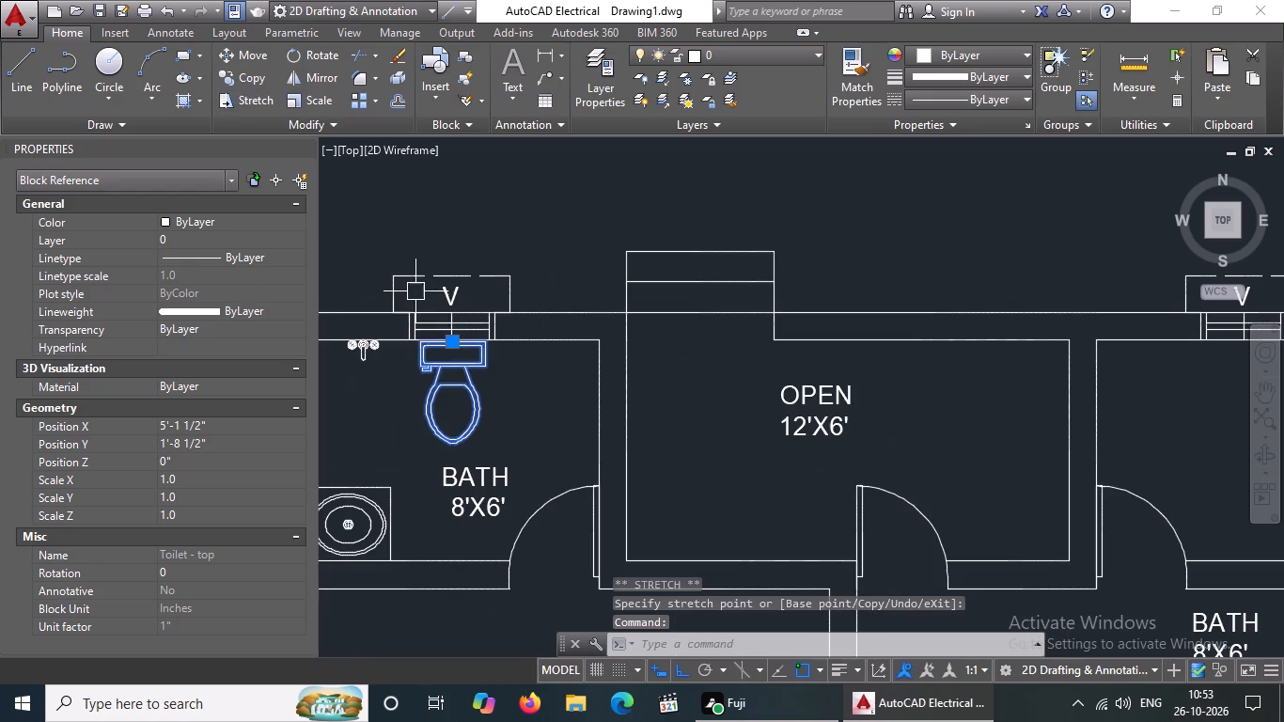
left_click(237, 75)
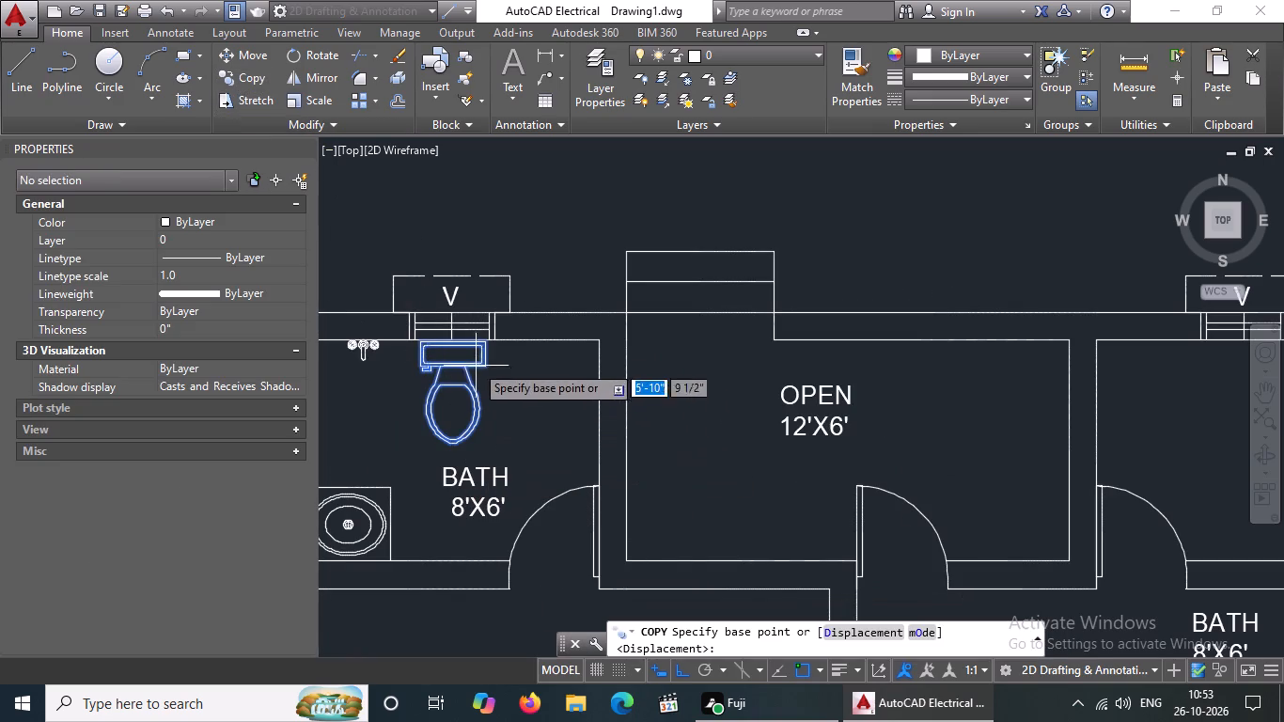
left_click(450, 339)
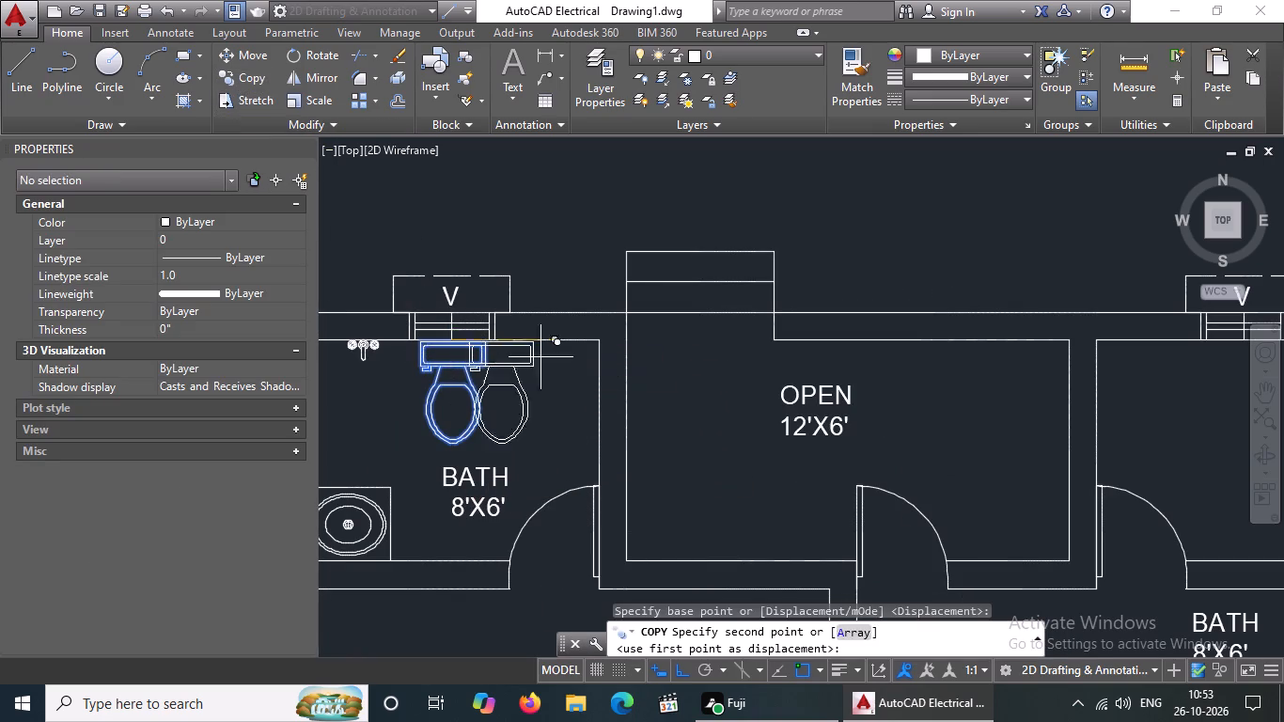
scroll(621, 357, "down", 2)
scroll(864, 356, "up", 2)
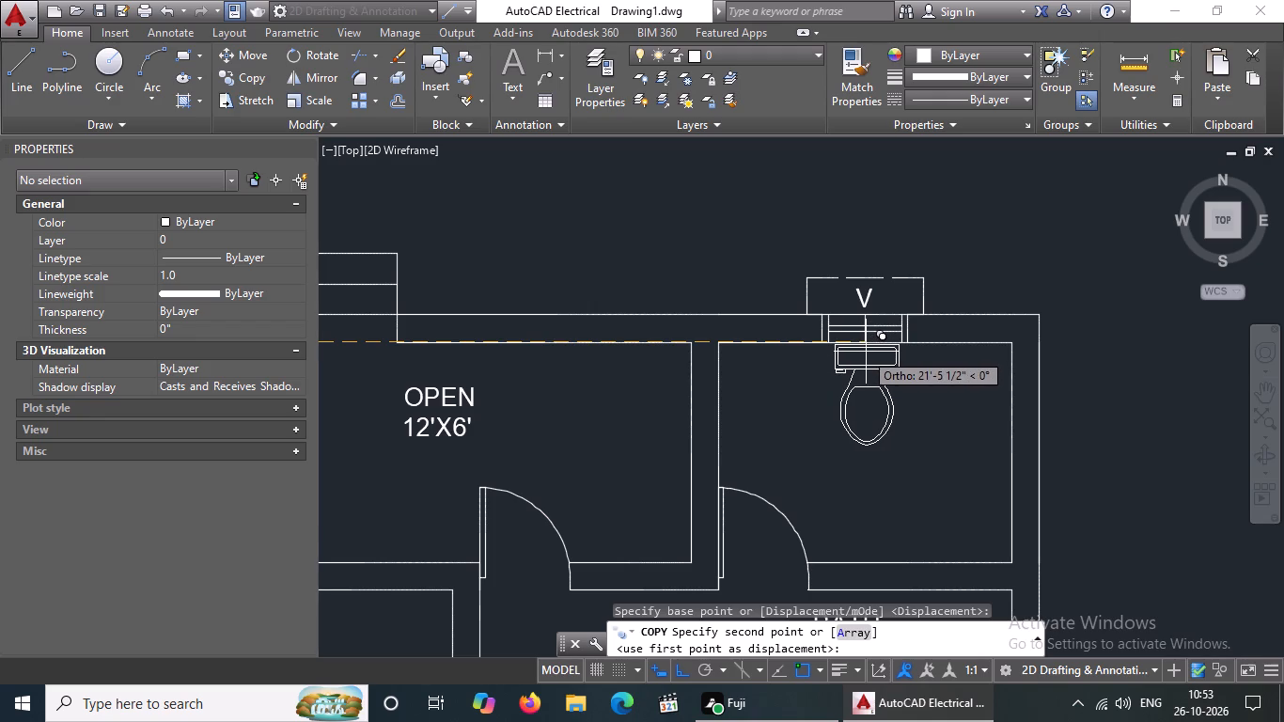
left_click(866, 352)
scroll(854, 355, "down", 3)
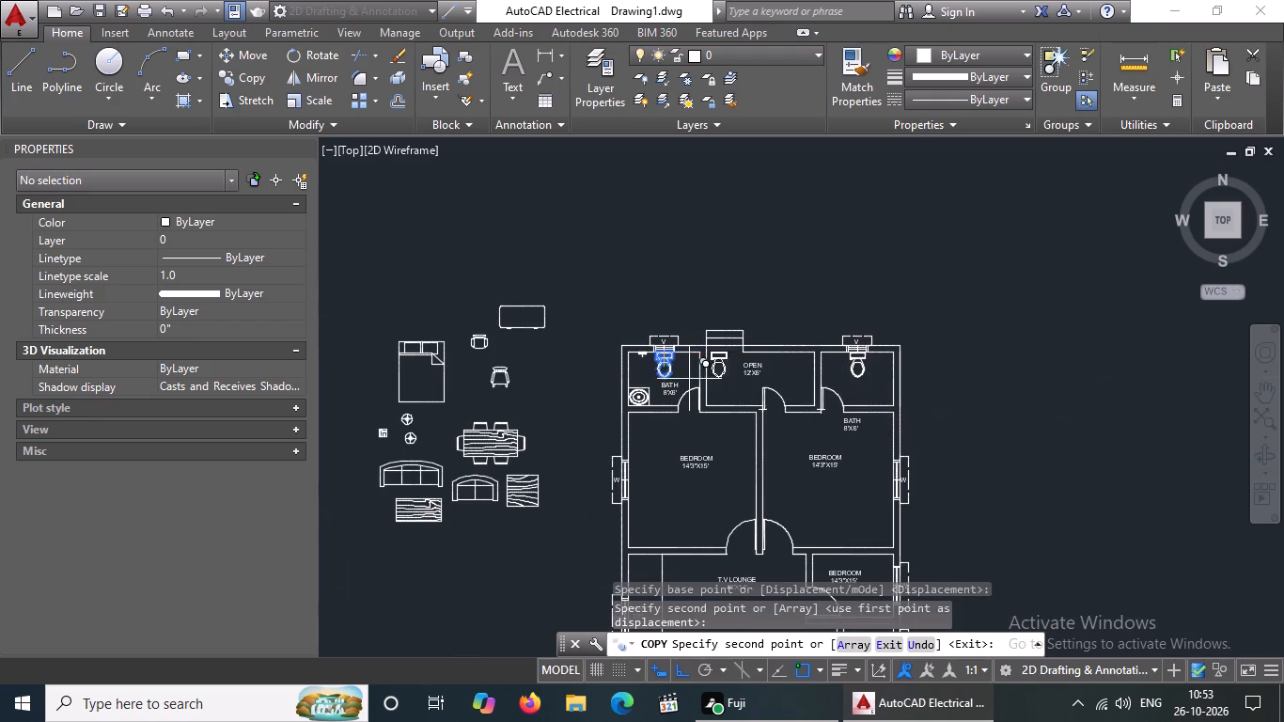
key("Escape")
key("Escape")
Copy the bathroom faucet block about 21'-7" east onto the northeast bathroom's north wall, west of the toilet.
scroll(634, 354, "up", 5)
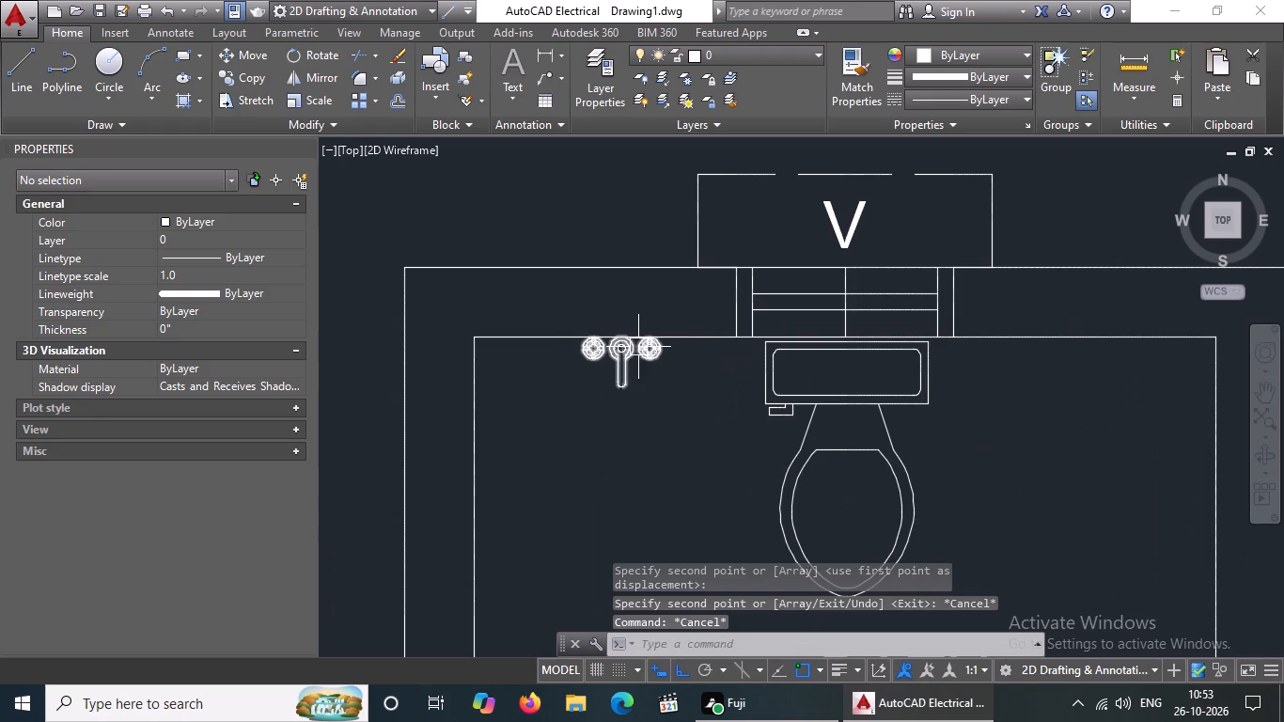
left_click(627, 355)
left_click(236, 71)
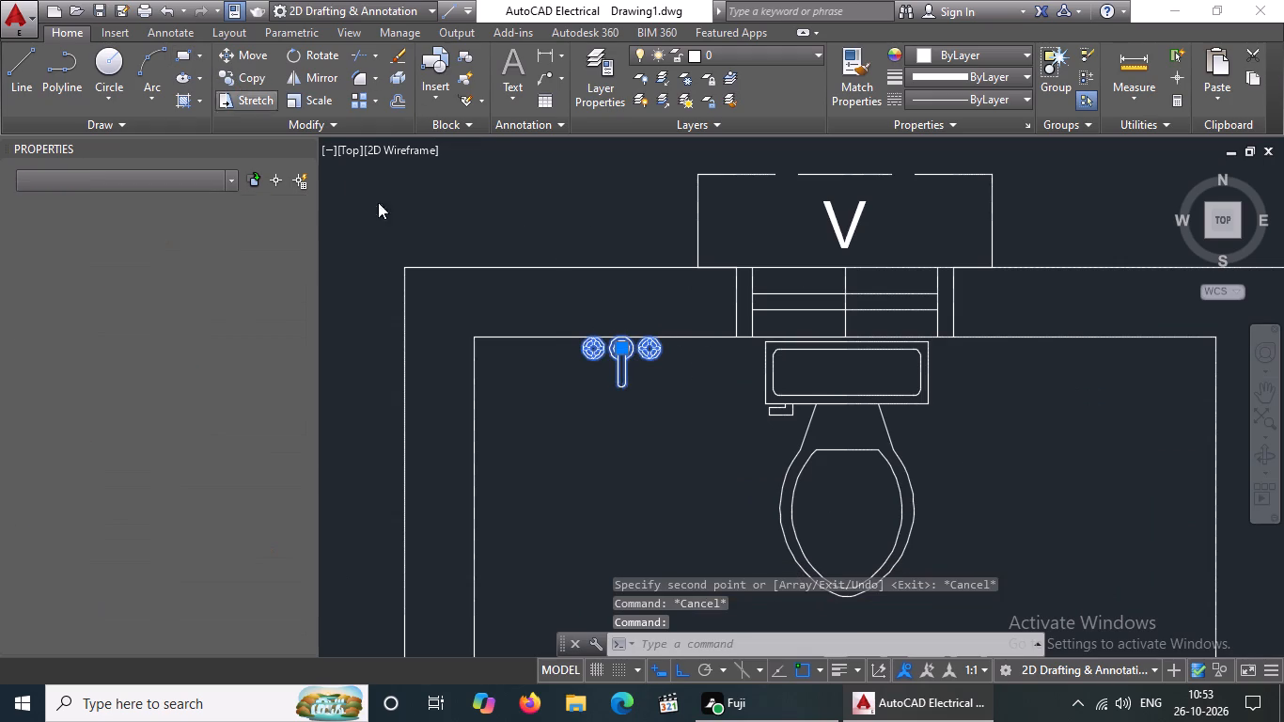
left_click(620, 346)
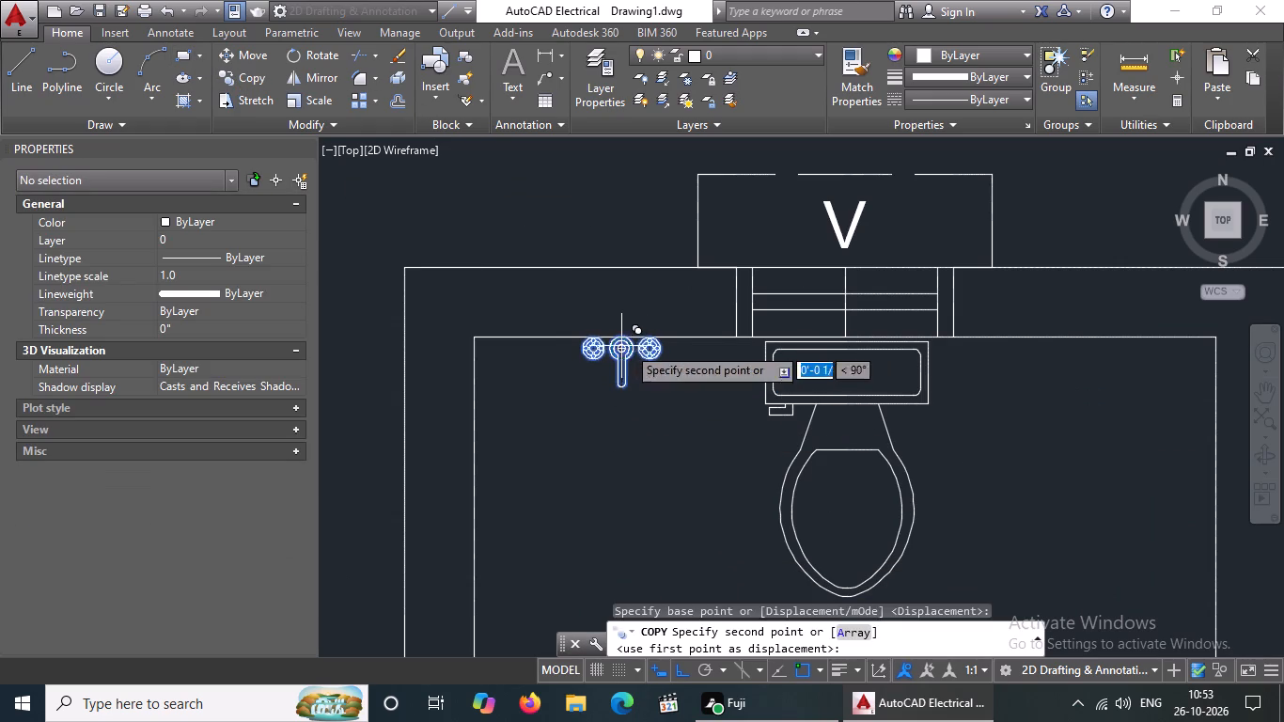
scroll(695, 350, "down", 4)
scroll(987, 370, "up", 2)
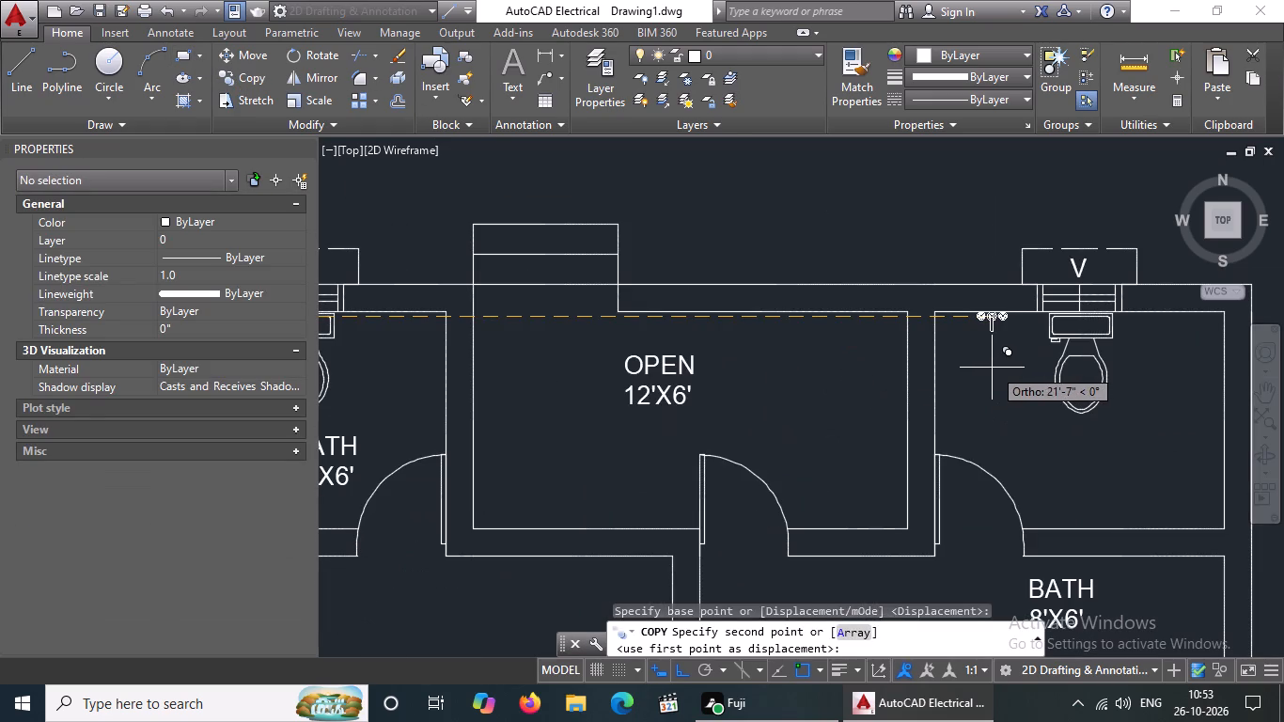
left_click(992, 368)
scroll(992, 375, "down", 3)
key("Escape")
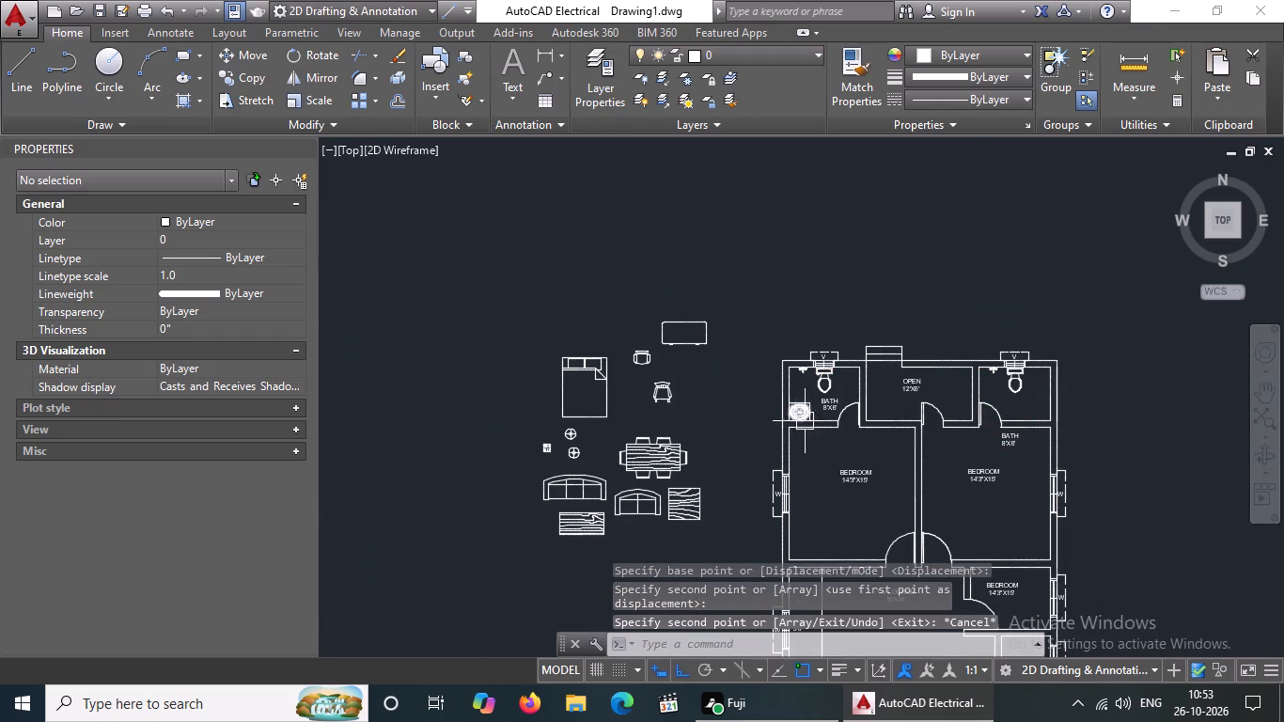
Copy the northwest bathroom's oval sink 27'-2" due east into the southeast corner of the northeast bathroom.
scroll(818, 416, "up", 2)
left_click(761, 414)
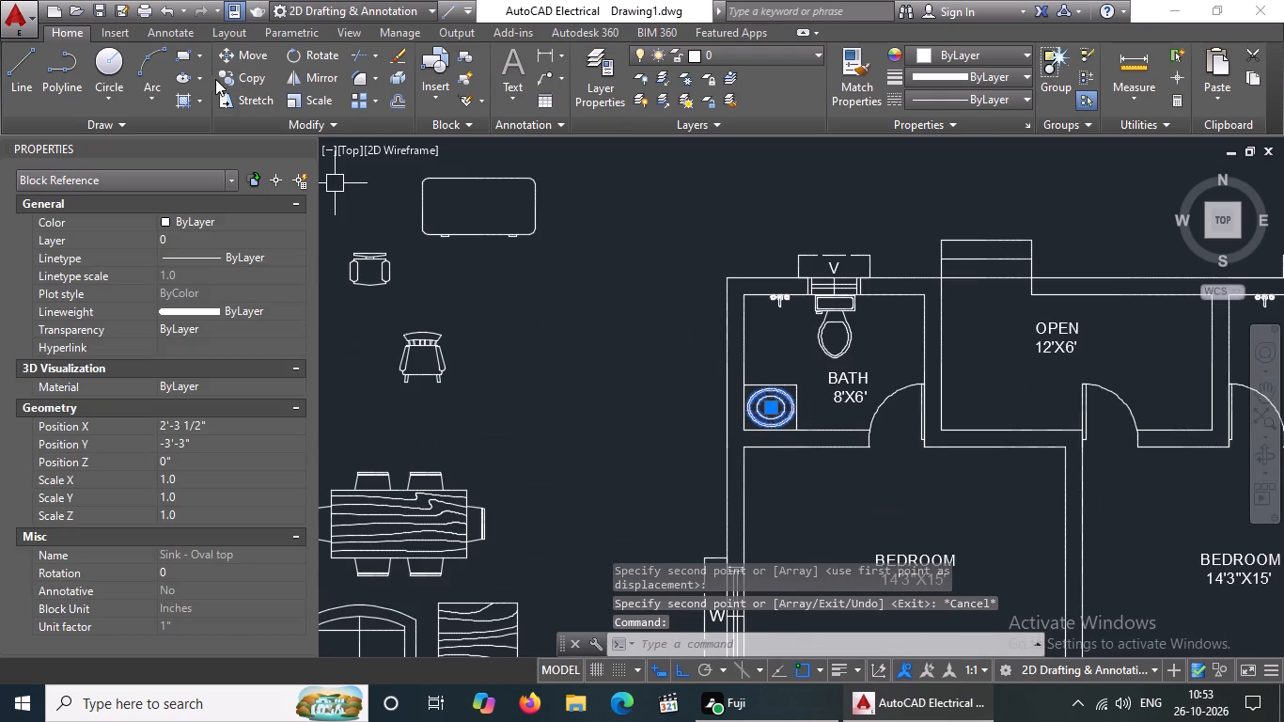
left_click_drag(225, 76, 281, 118)
left_click(236, 73)
left_click(773, 410)
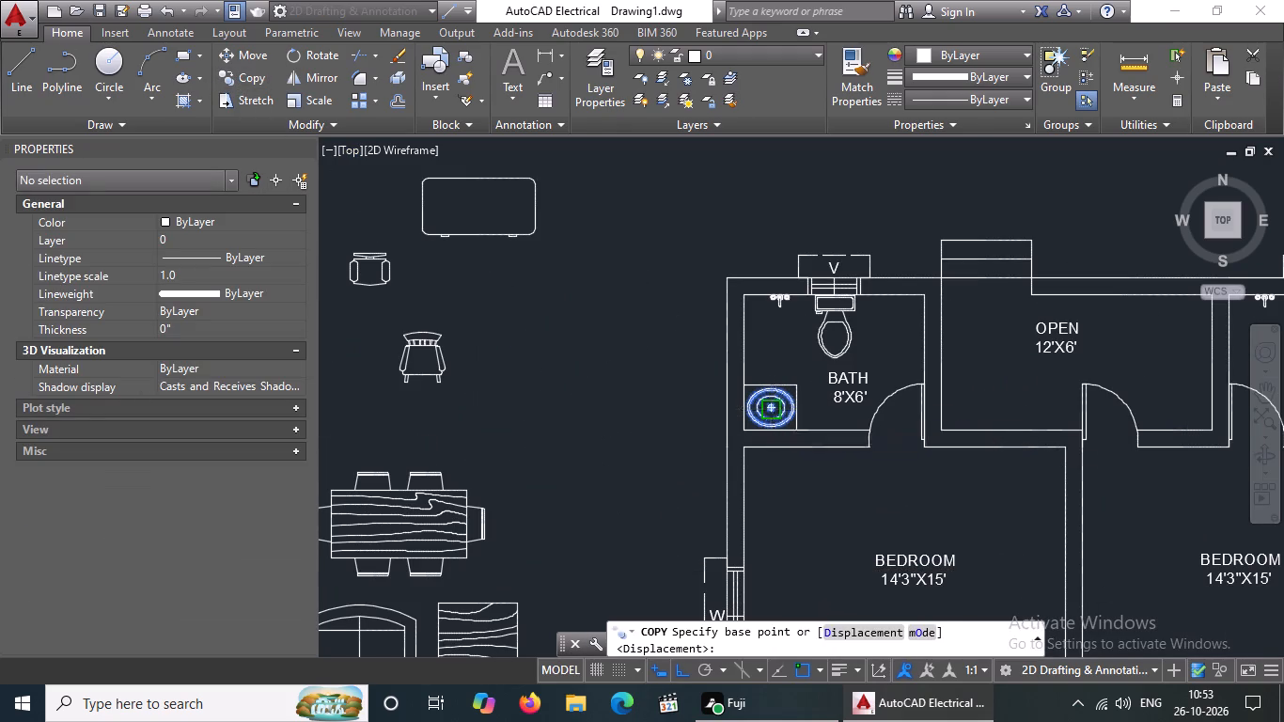
scroll(777, 414, "down", 3)
scroll(933, 416, "up", 2)
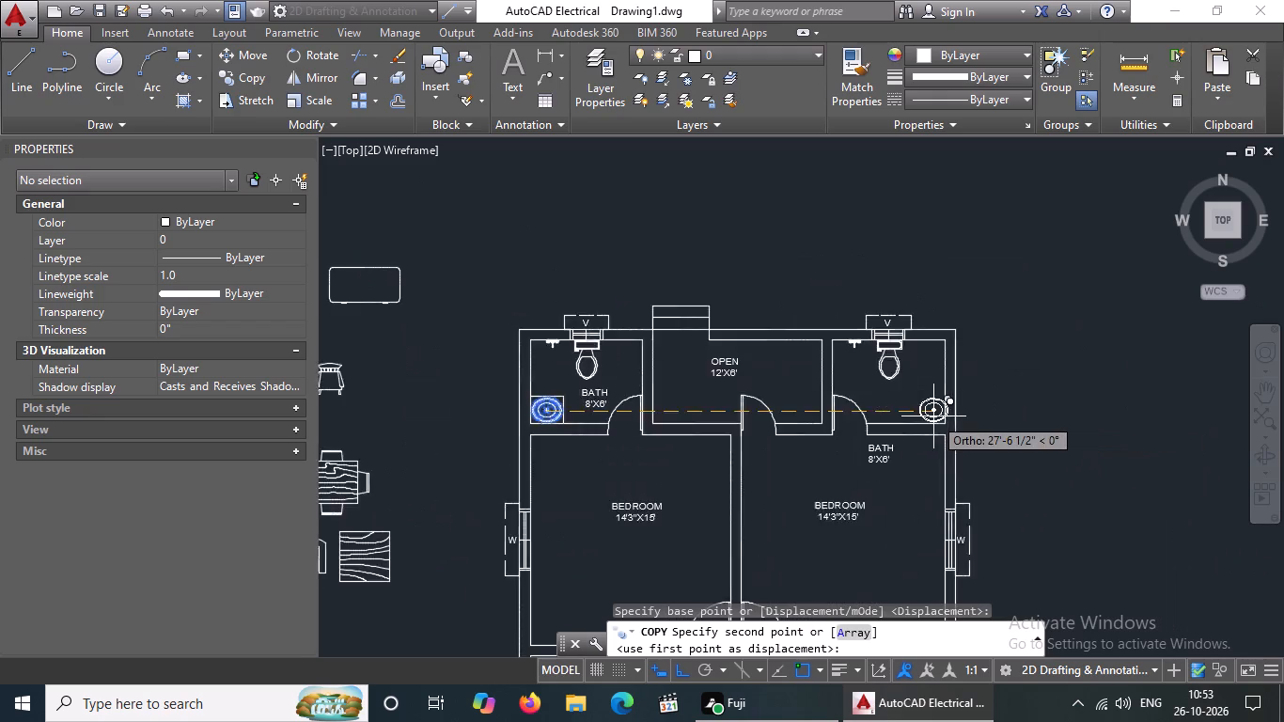
scroll(933, 416, "up", 3)
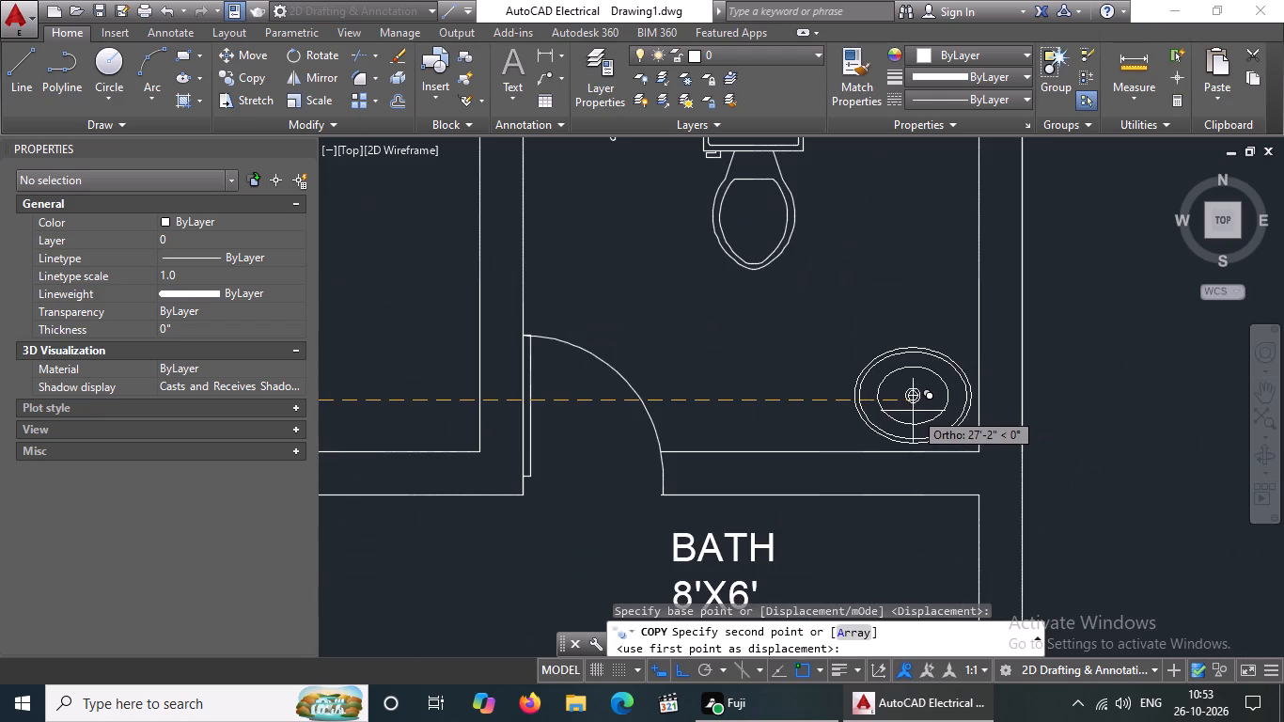
left_click(913, 411)
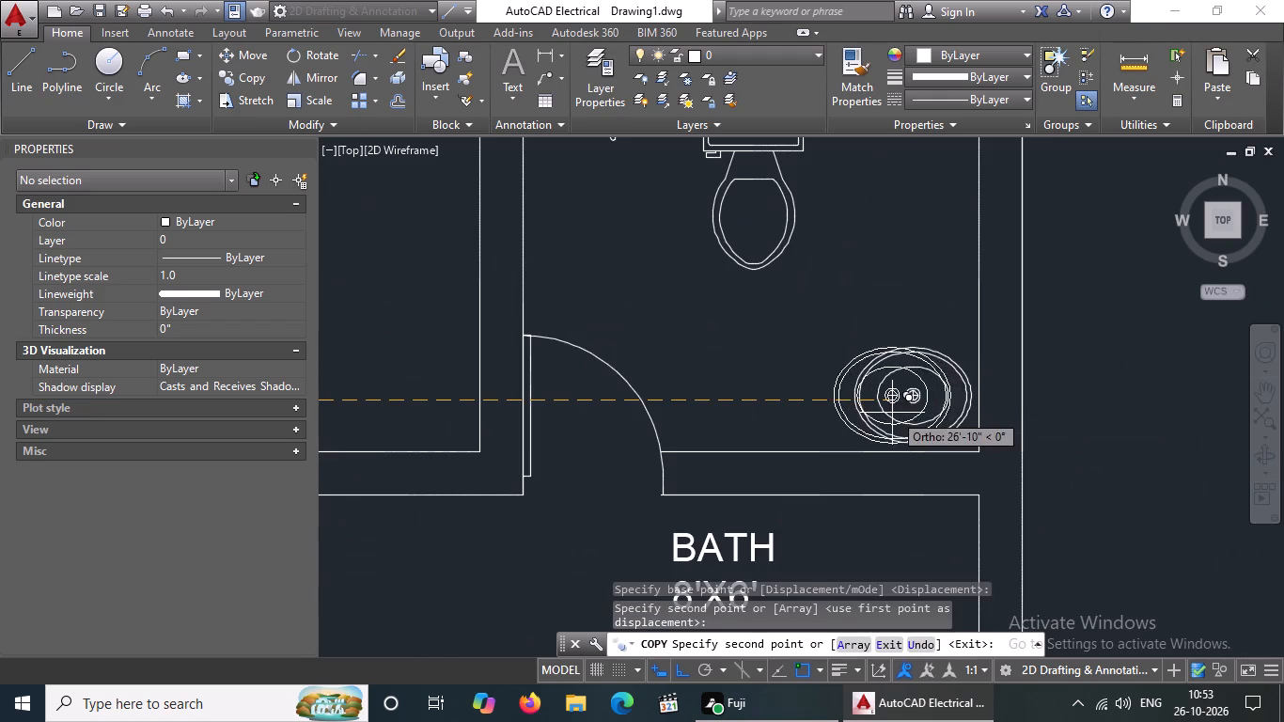
key("Escape")
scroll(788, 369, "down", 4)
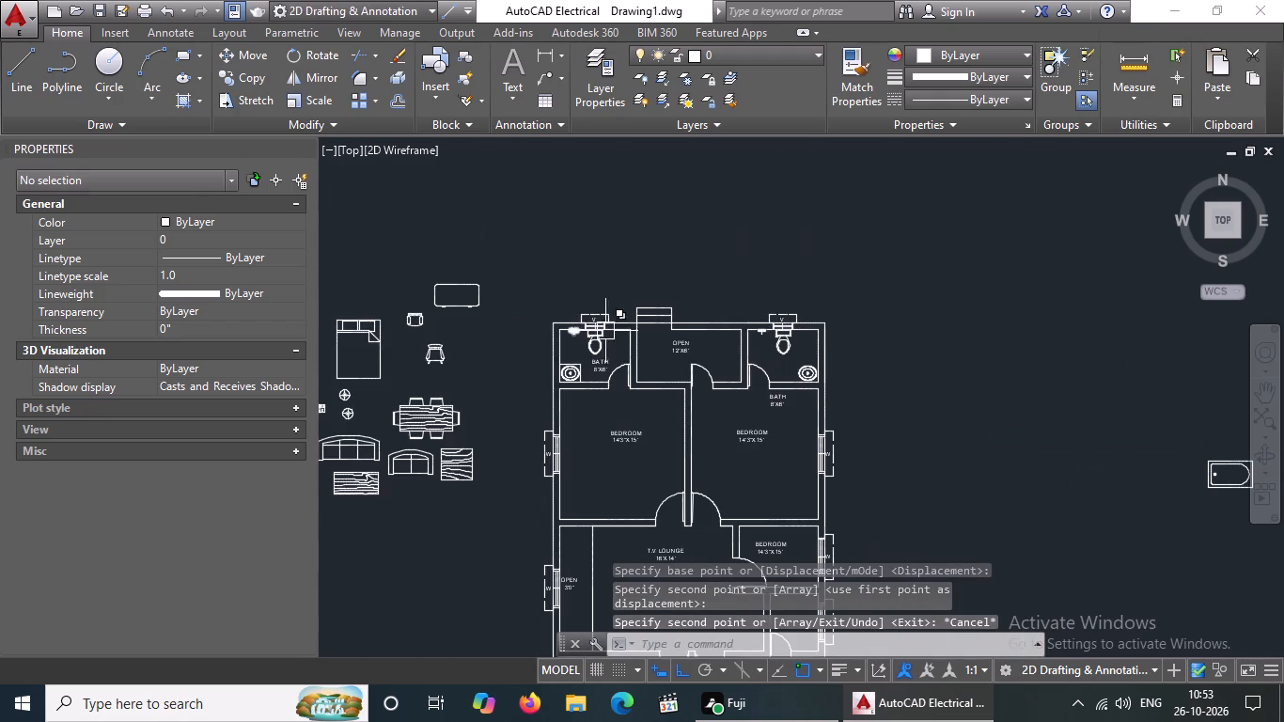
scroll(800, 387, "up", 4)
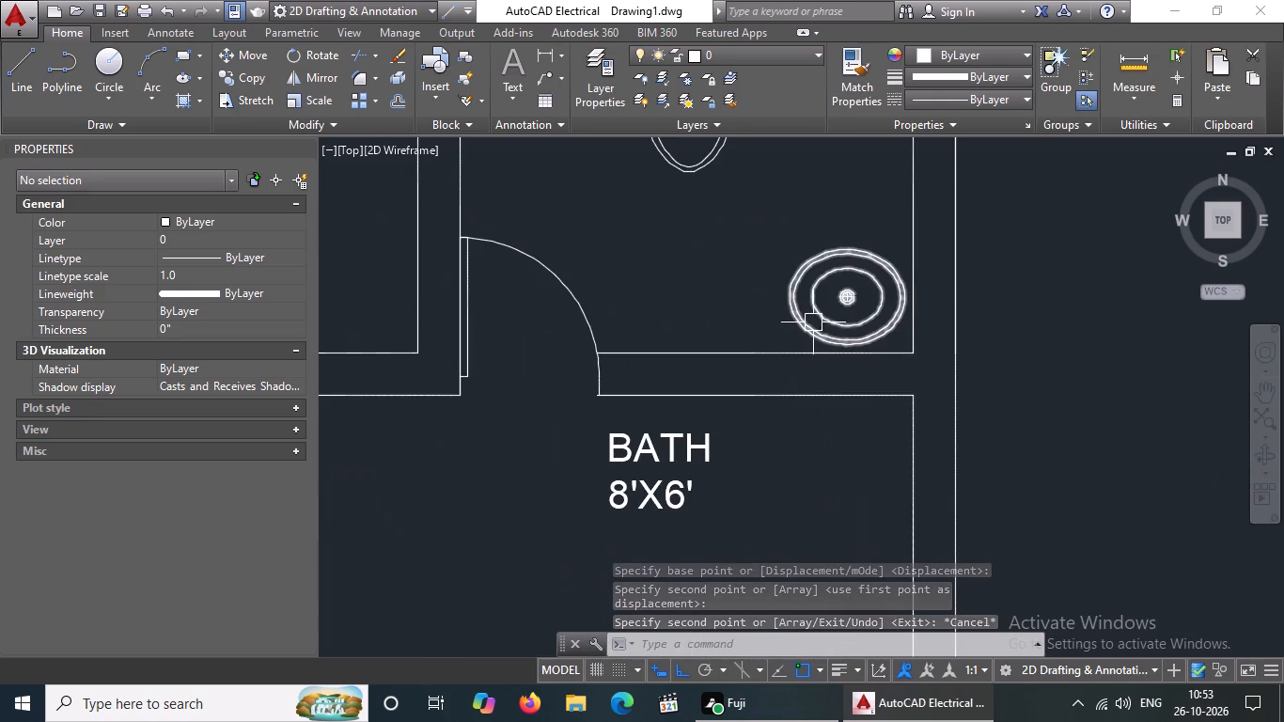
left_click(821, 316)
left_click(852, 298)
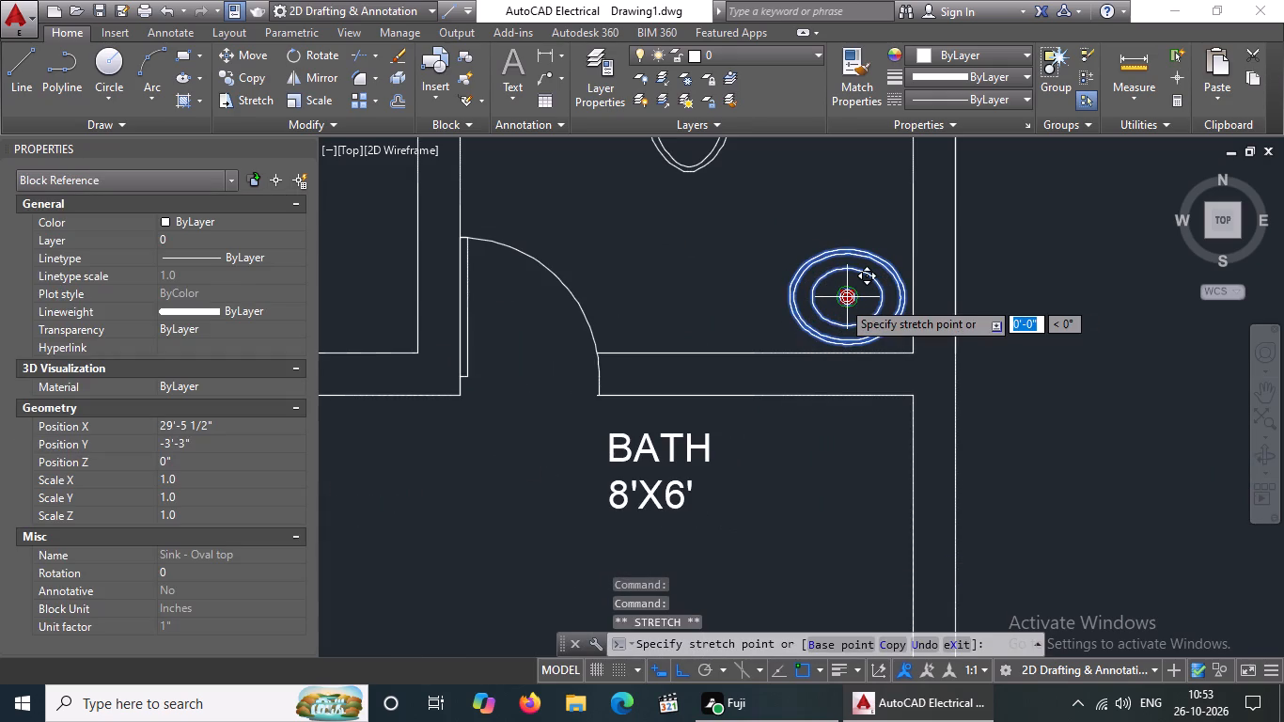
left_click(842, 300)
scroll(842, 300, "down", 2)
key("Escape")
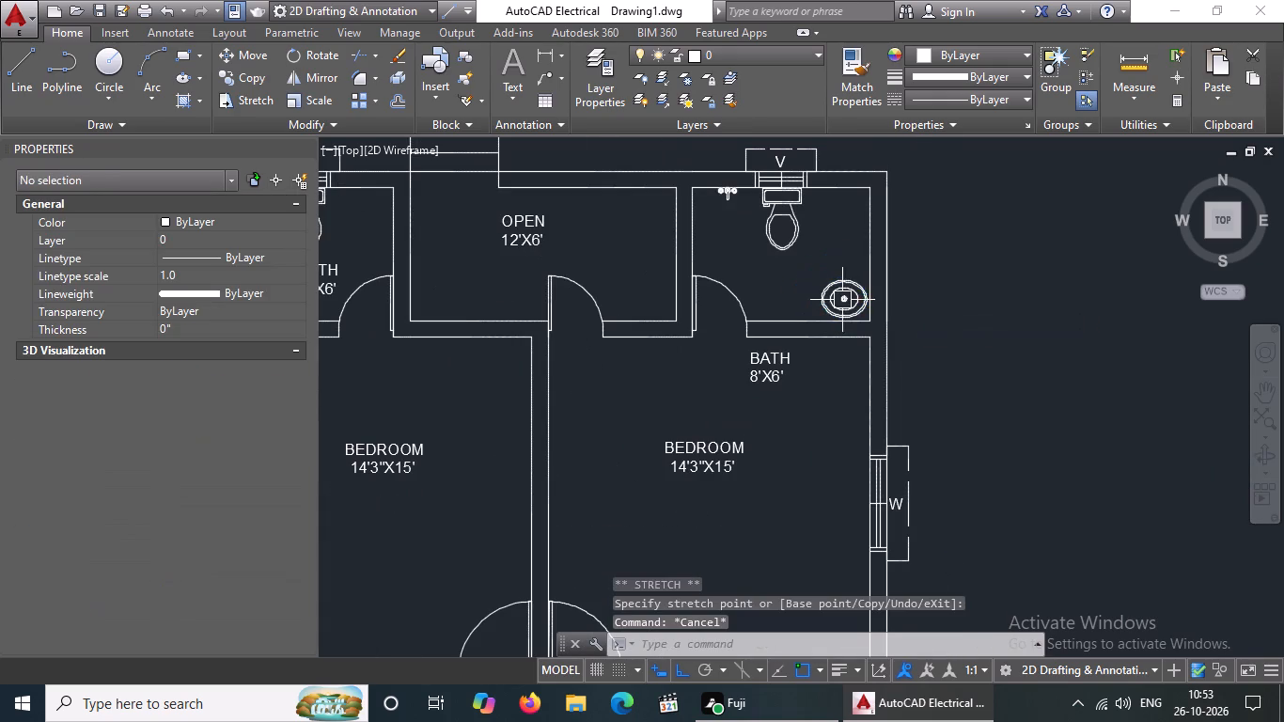
Close the Properties palette to widen the drawing area.
left_click(302, 139)
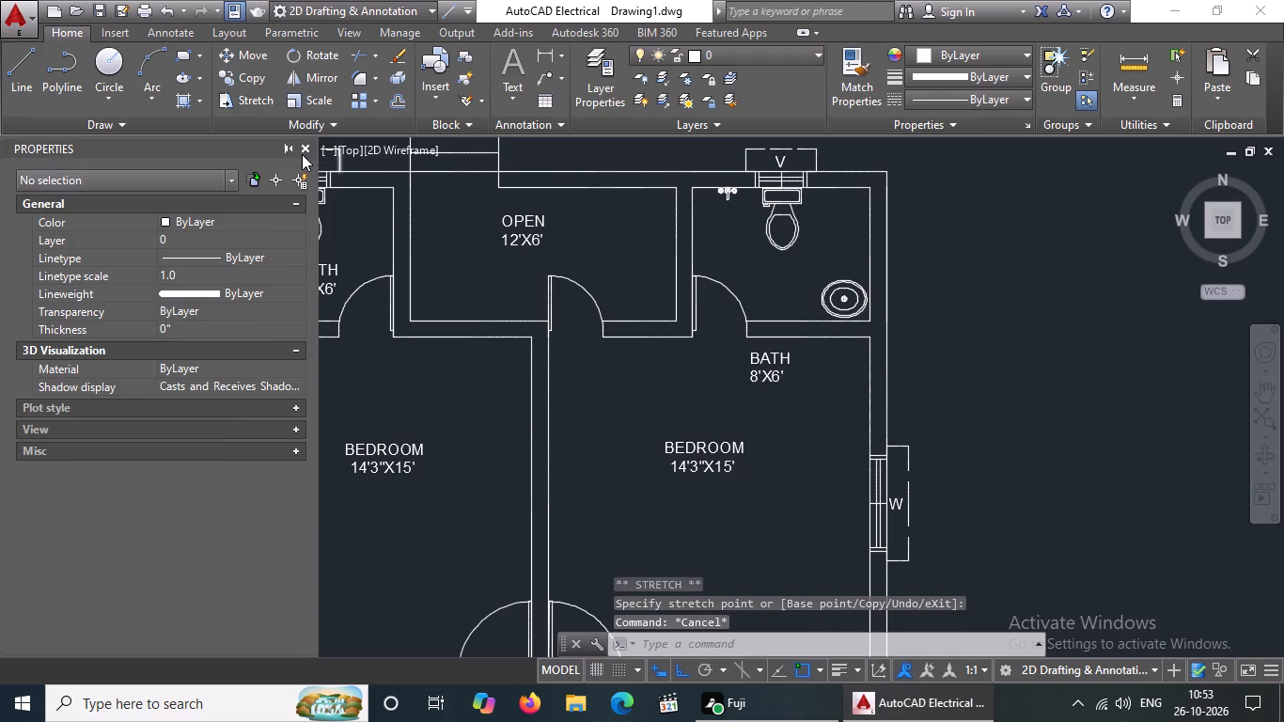
left_click(300, 145)
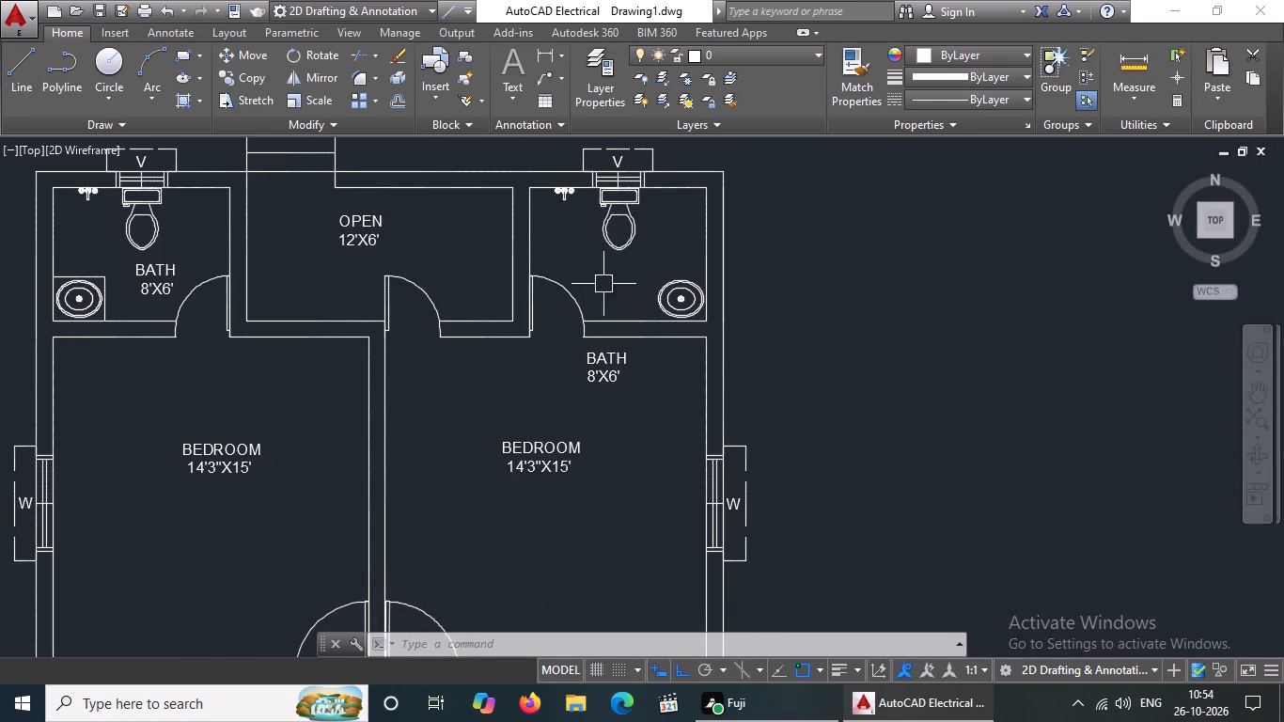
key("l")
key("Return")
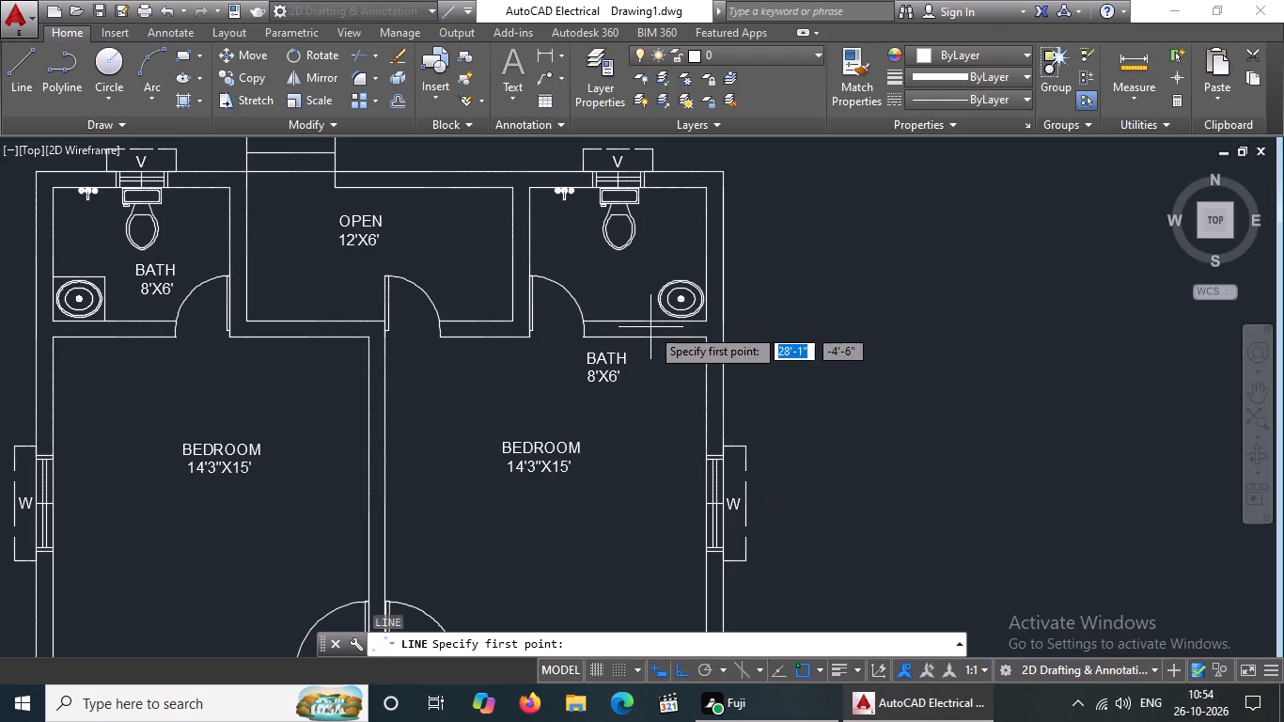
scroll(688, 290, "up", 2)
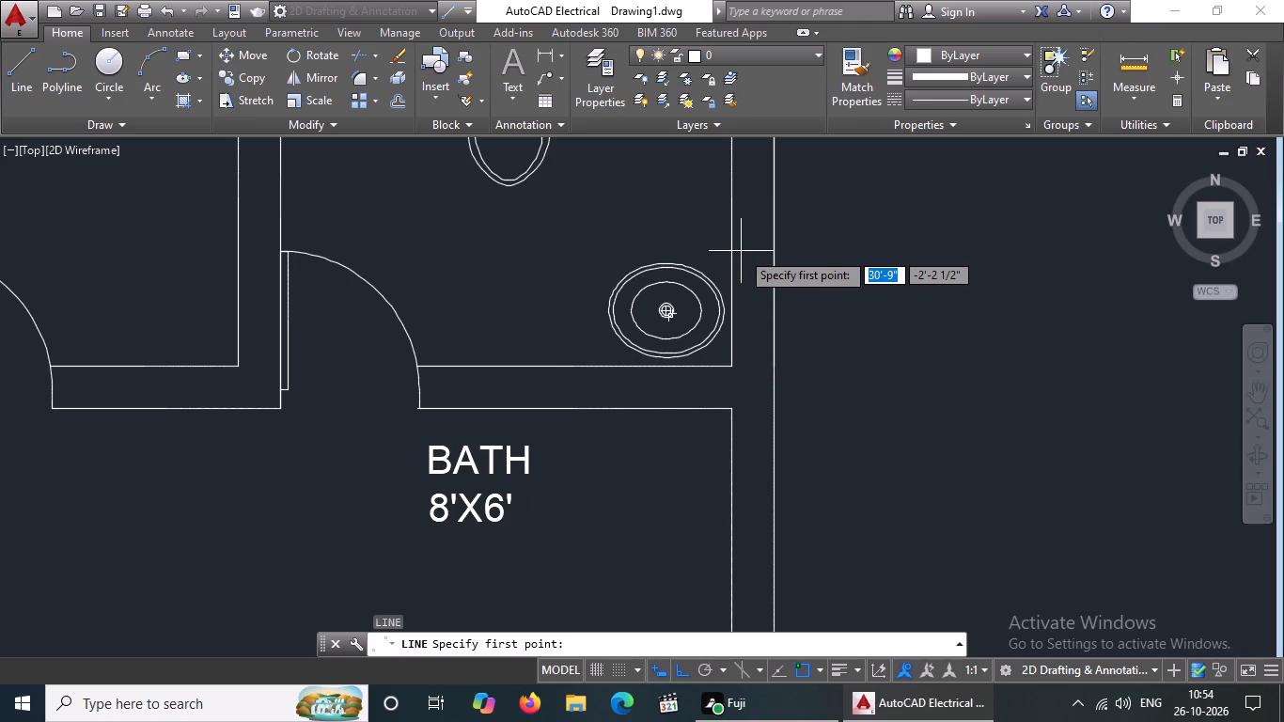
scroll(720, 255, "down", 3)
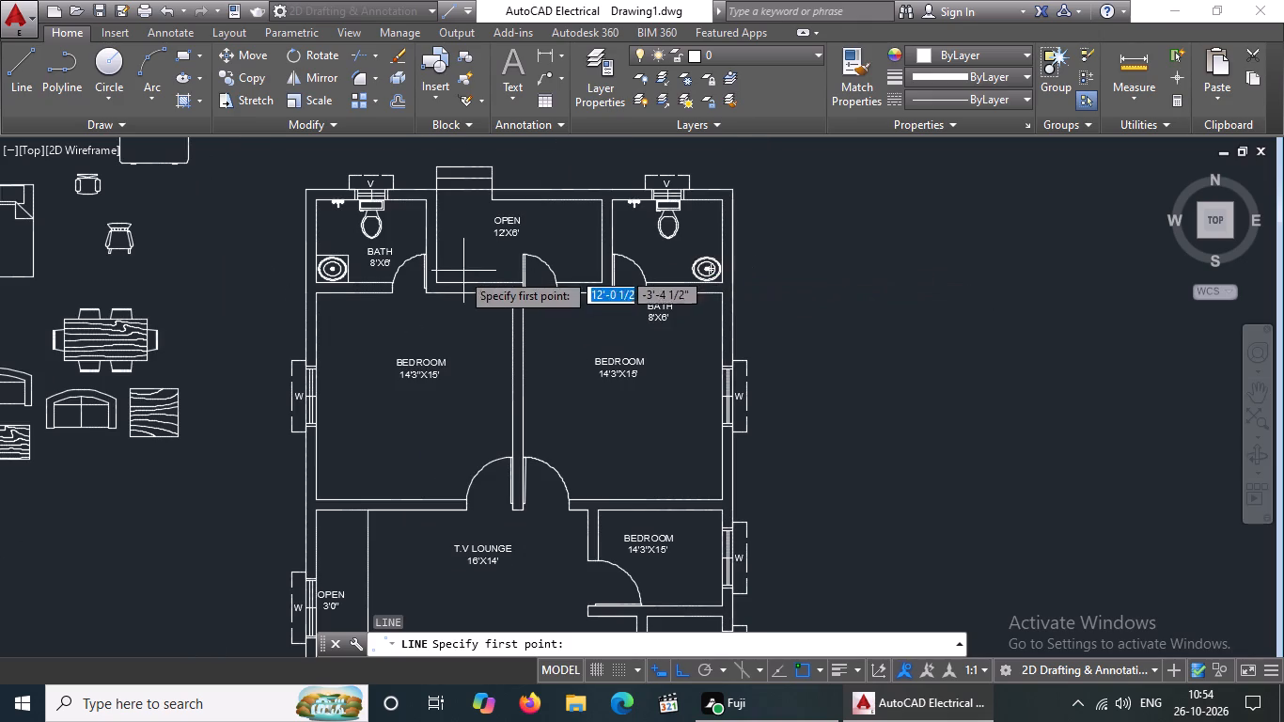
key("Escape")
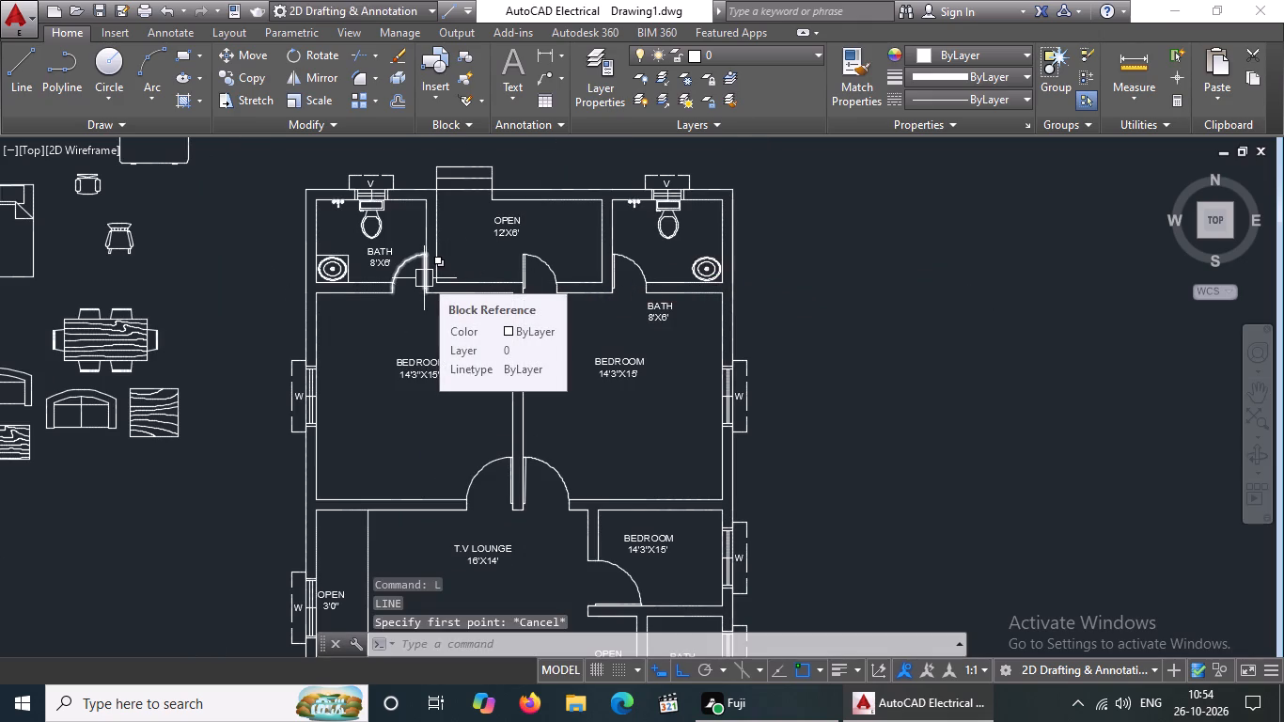
Draw an L-shaped counter outline around the northeast bathroom's sink, about 2'-7" west from the east wall and 2'-2 1/2" south.
scroll(703, 259, "up", 4)
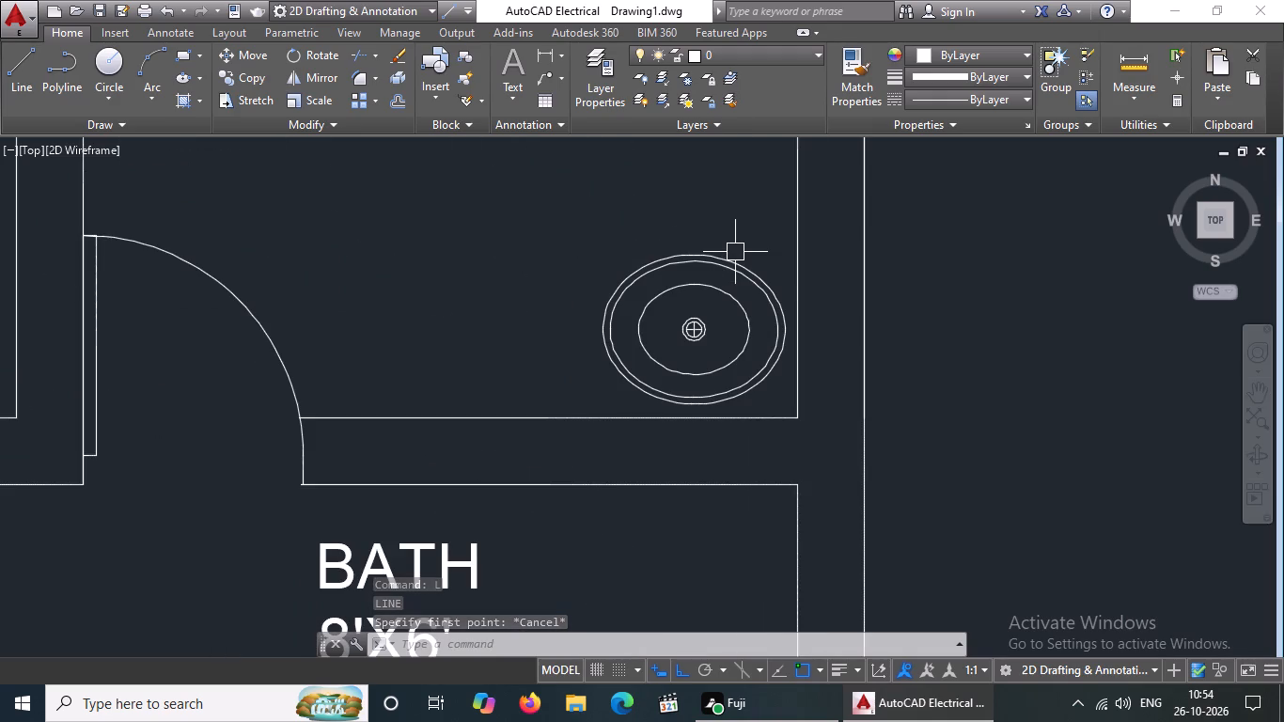
key("l")
key("Return")
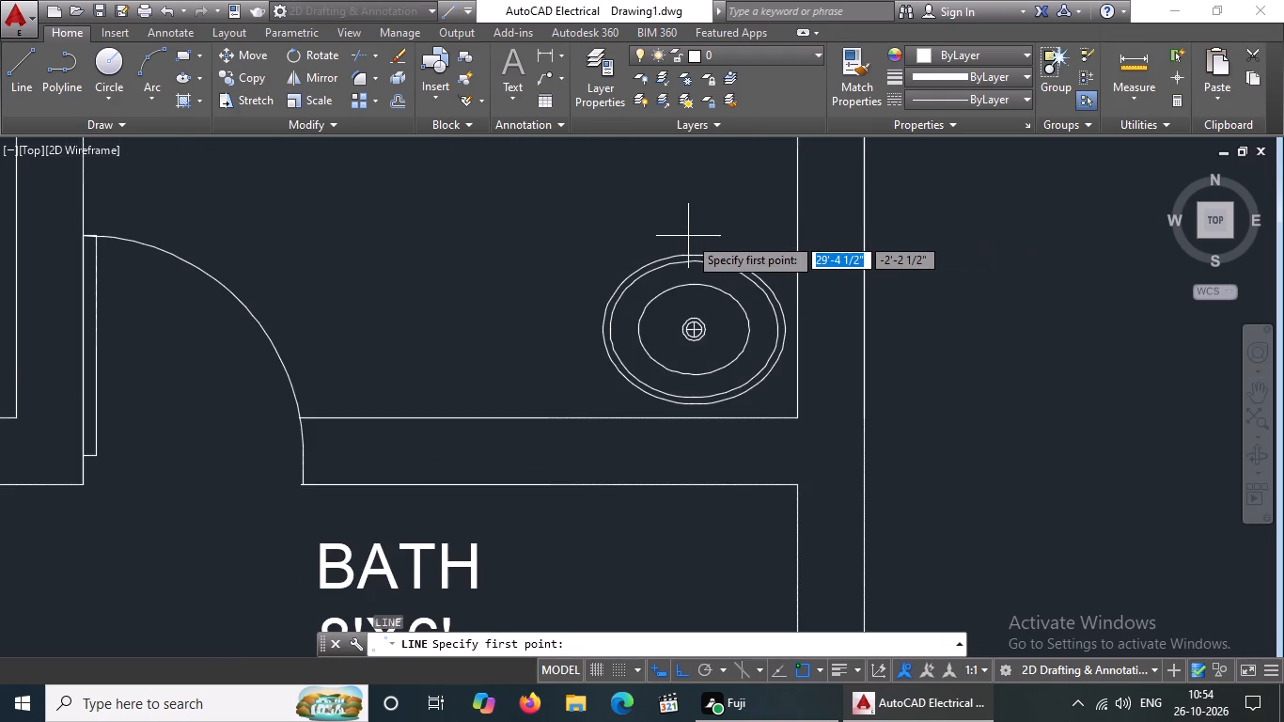
left_click(808, 237)
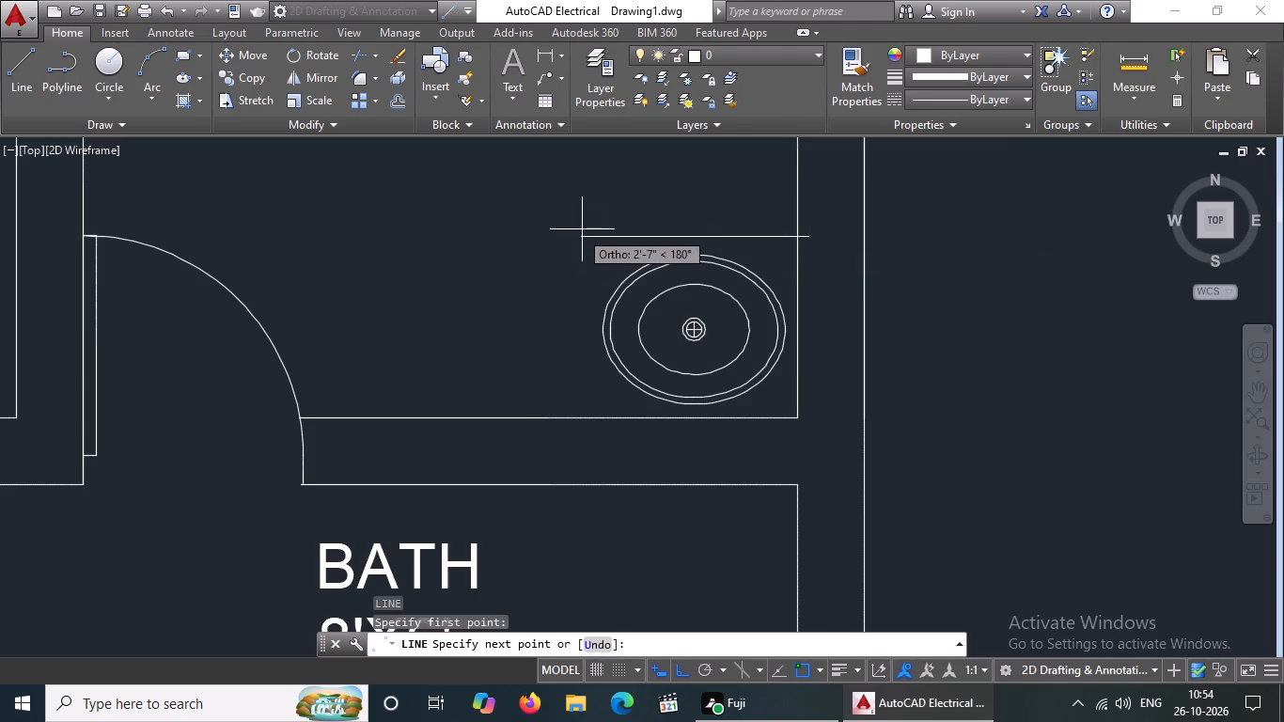
left_click(582, 229)
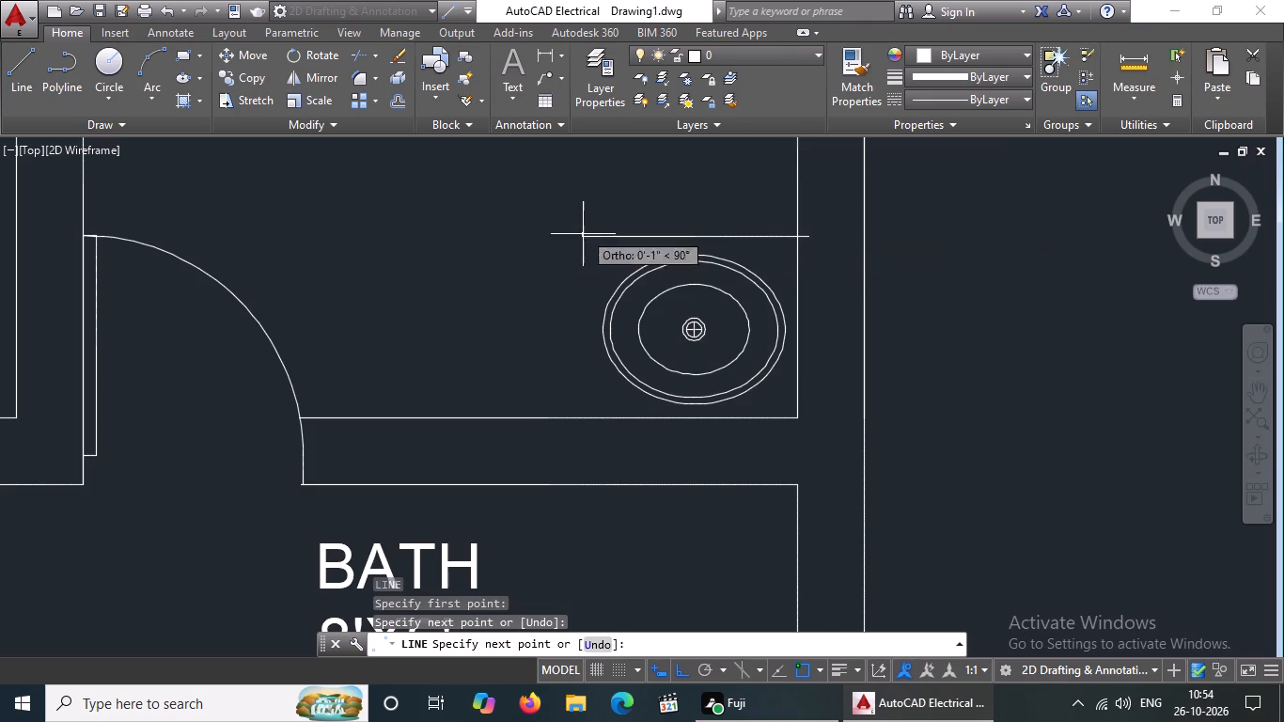
left_click(586, 435)
key("Escape")
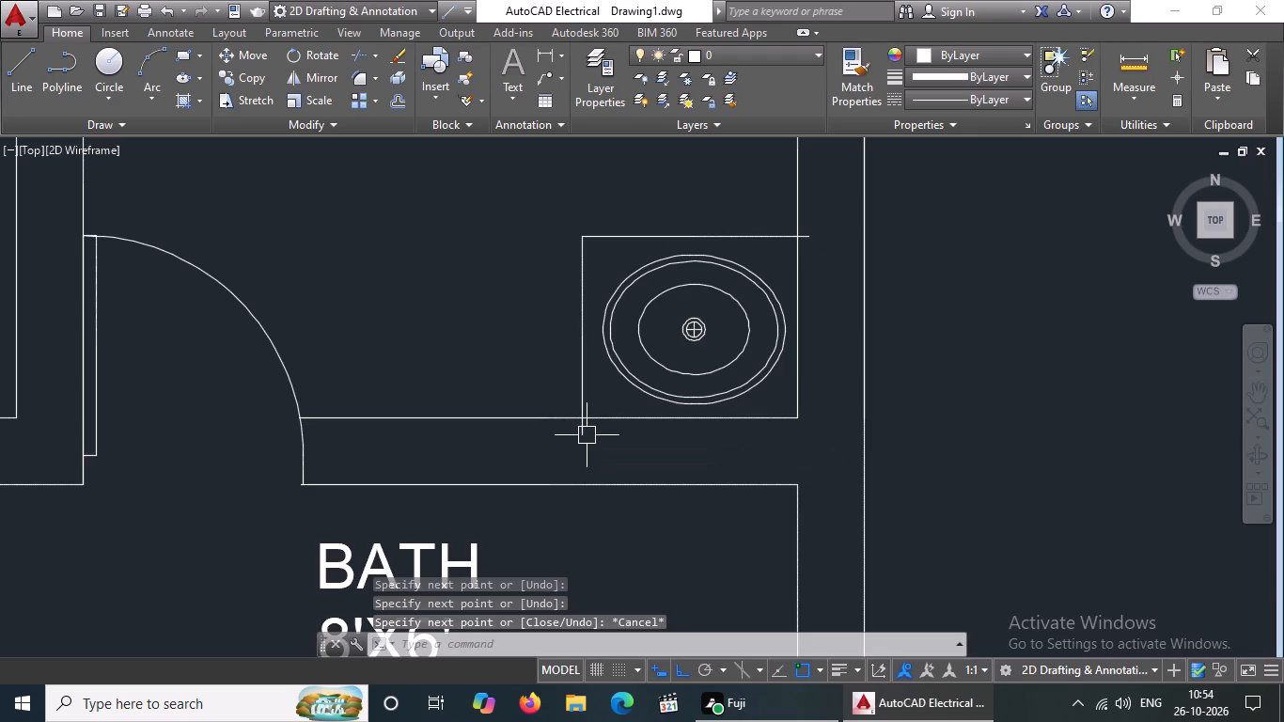
Trim the counter outline's overhanging ends at the northeast bathroom's south and east wall faces.
type("TR")
key("Return")
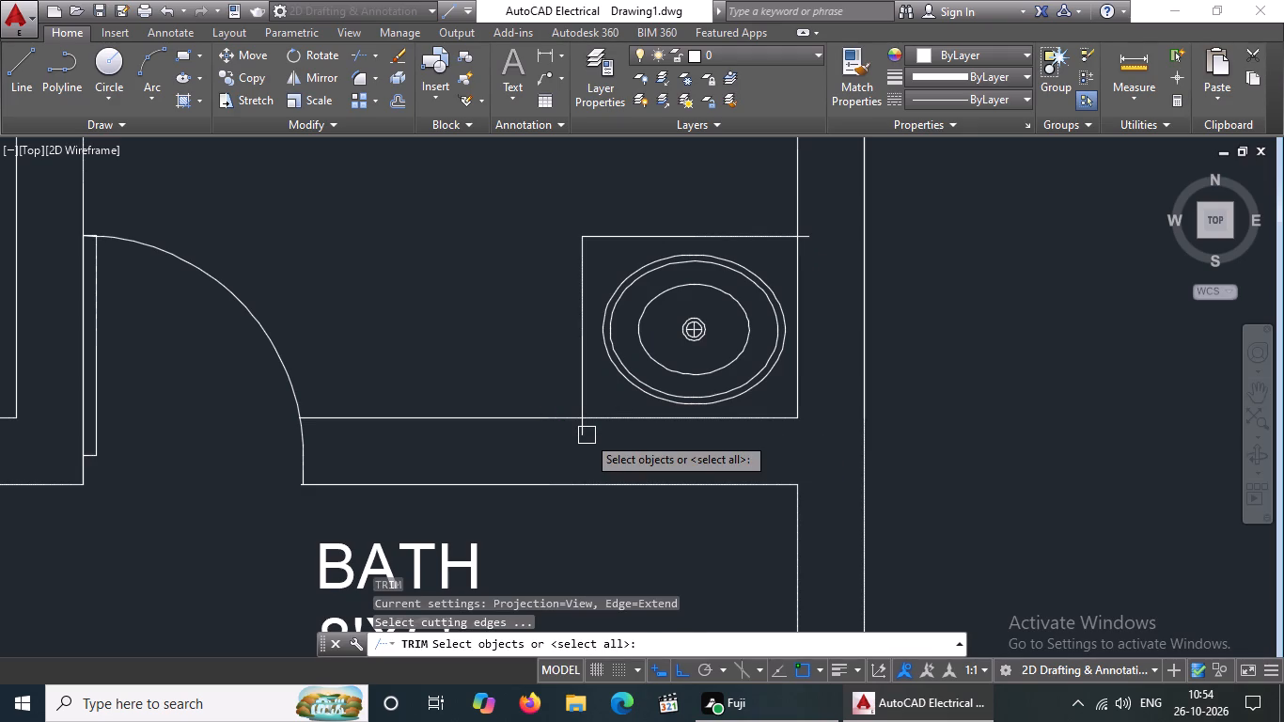
key("Return")
left_click(587, 435)
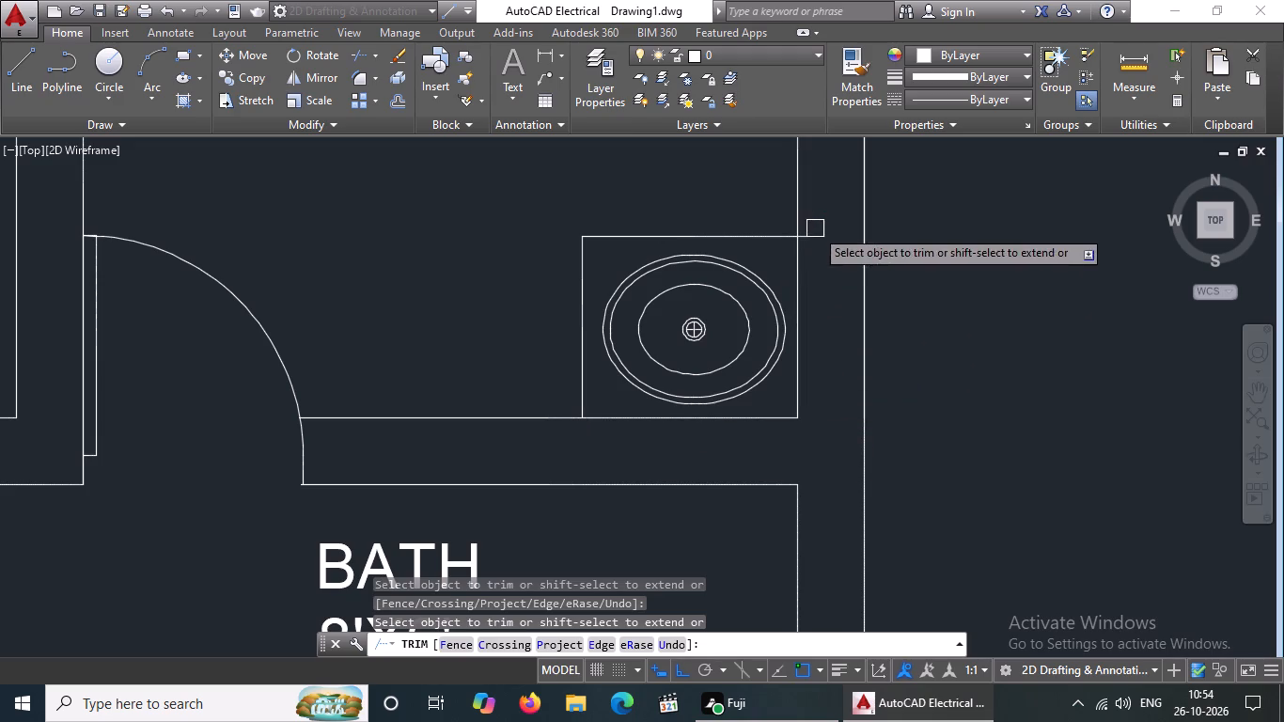
left_click(814, 236)
key("Escape")
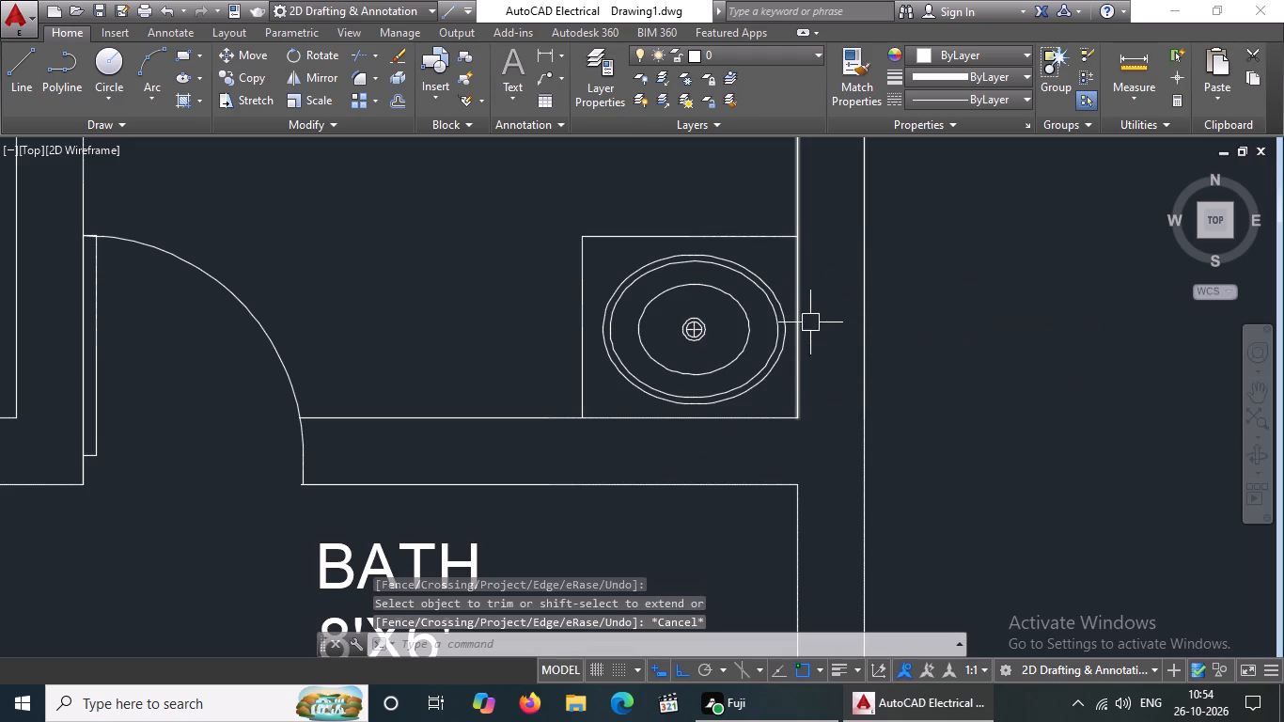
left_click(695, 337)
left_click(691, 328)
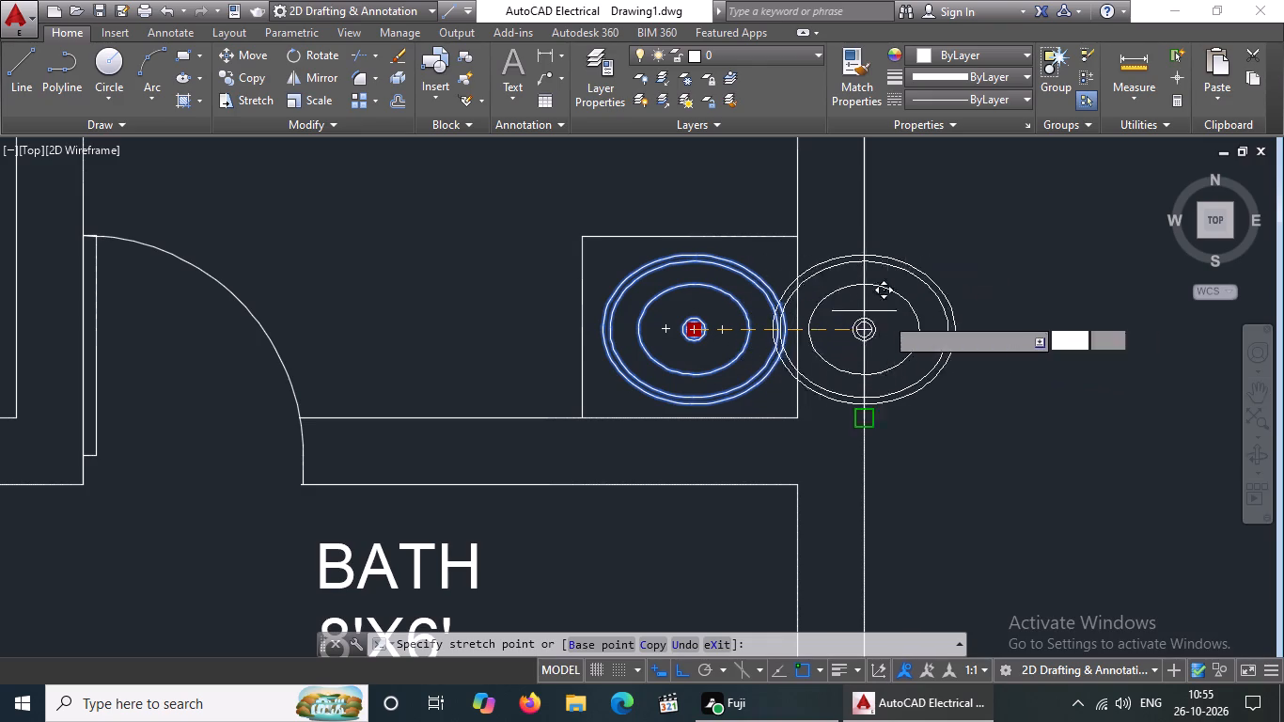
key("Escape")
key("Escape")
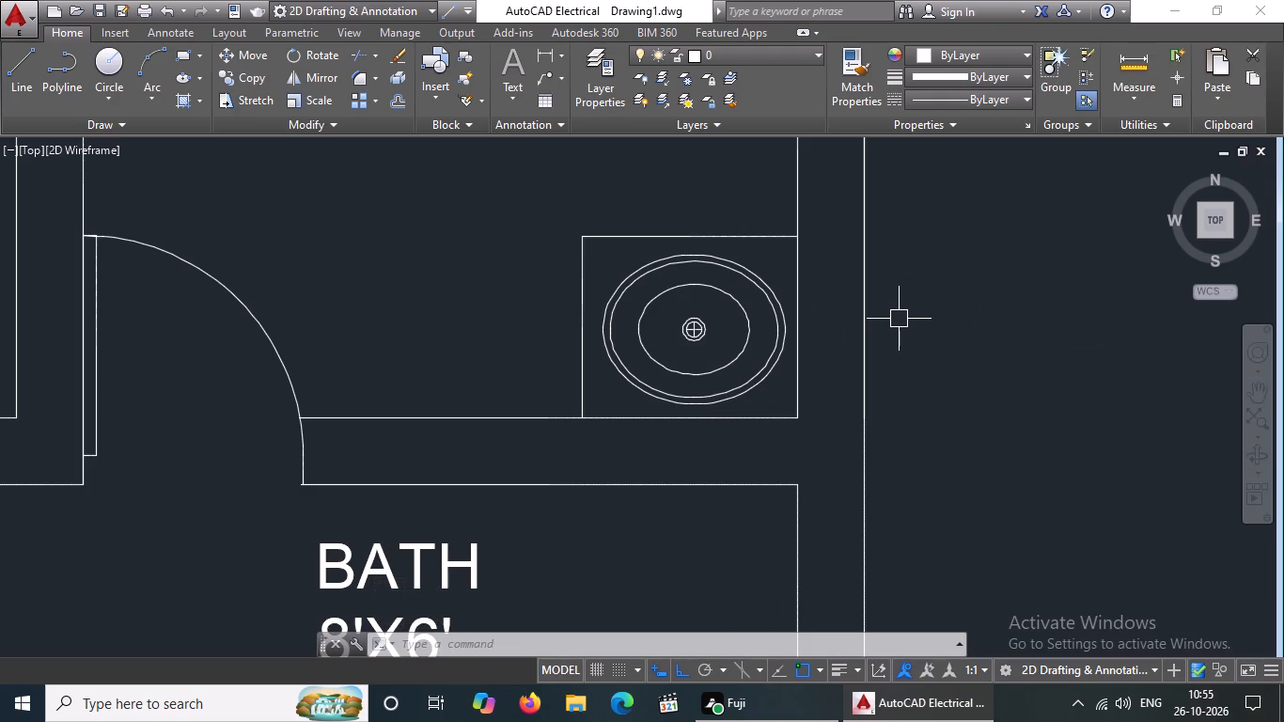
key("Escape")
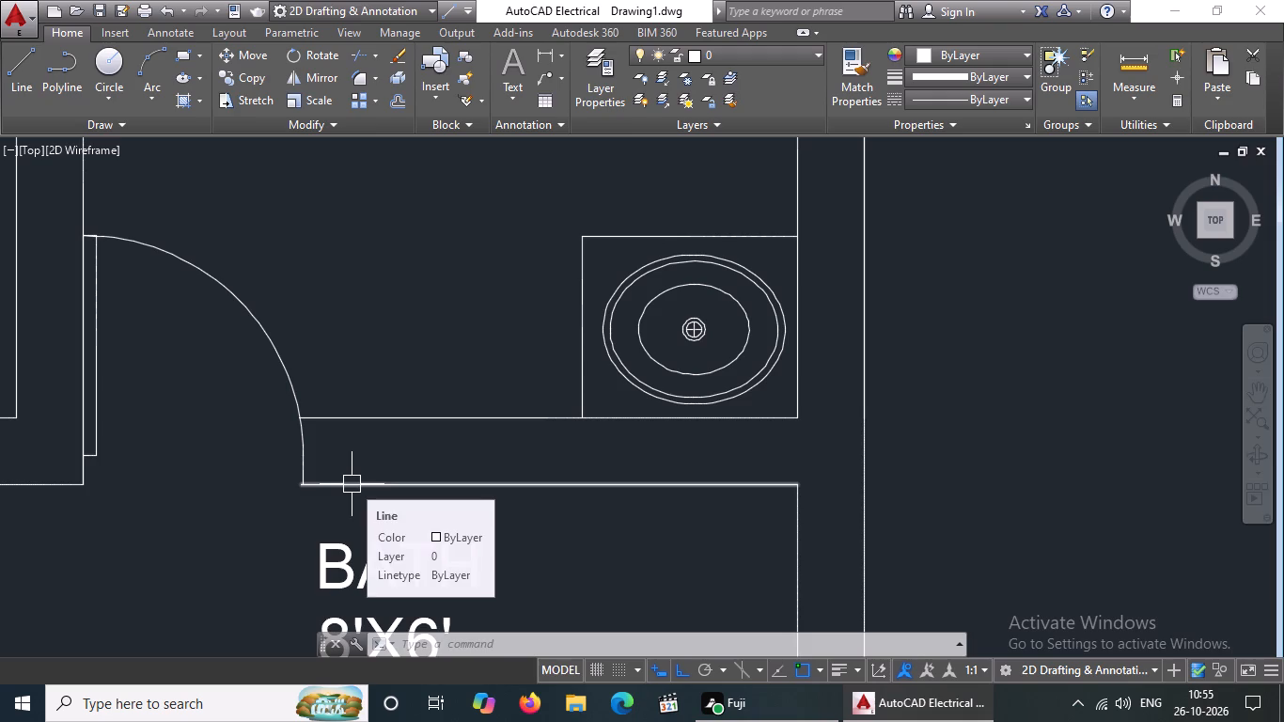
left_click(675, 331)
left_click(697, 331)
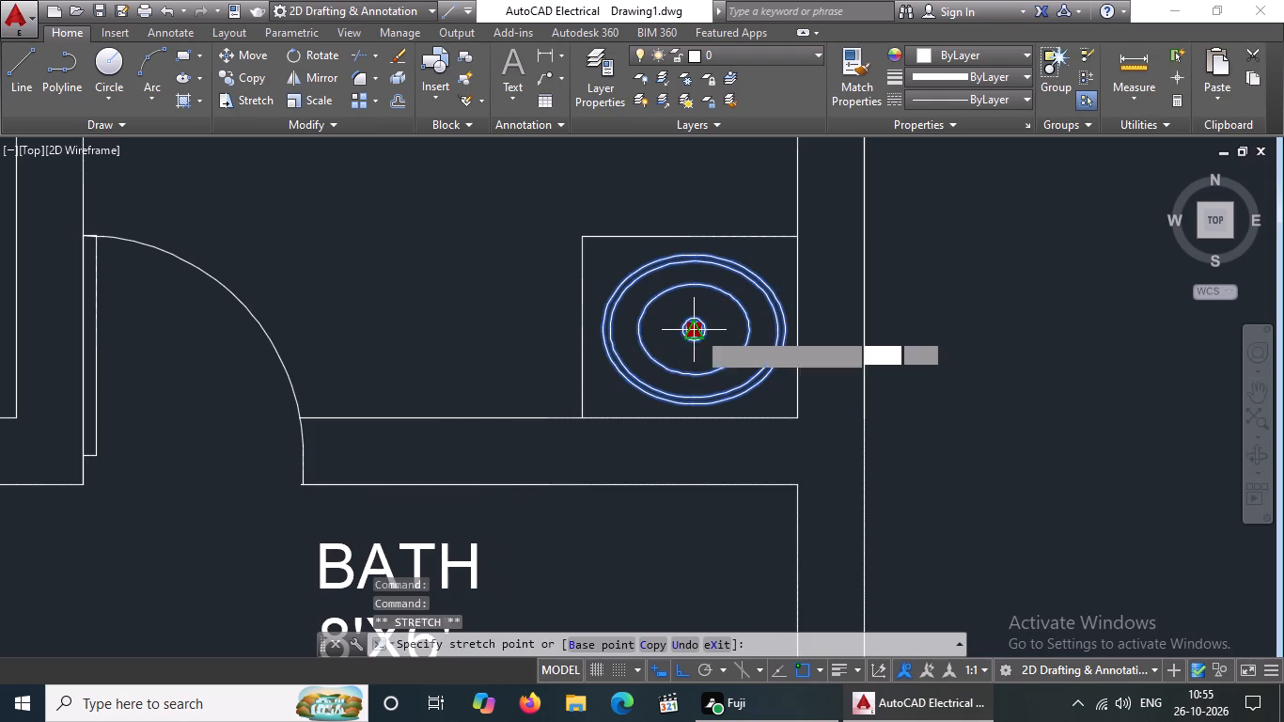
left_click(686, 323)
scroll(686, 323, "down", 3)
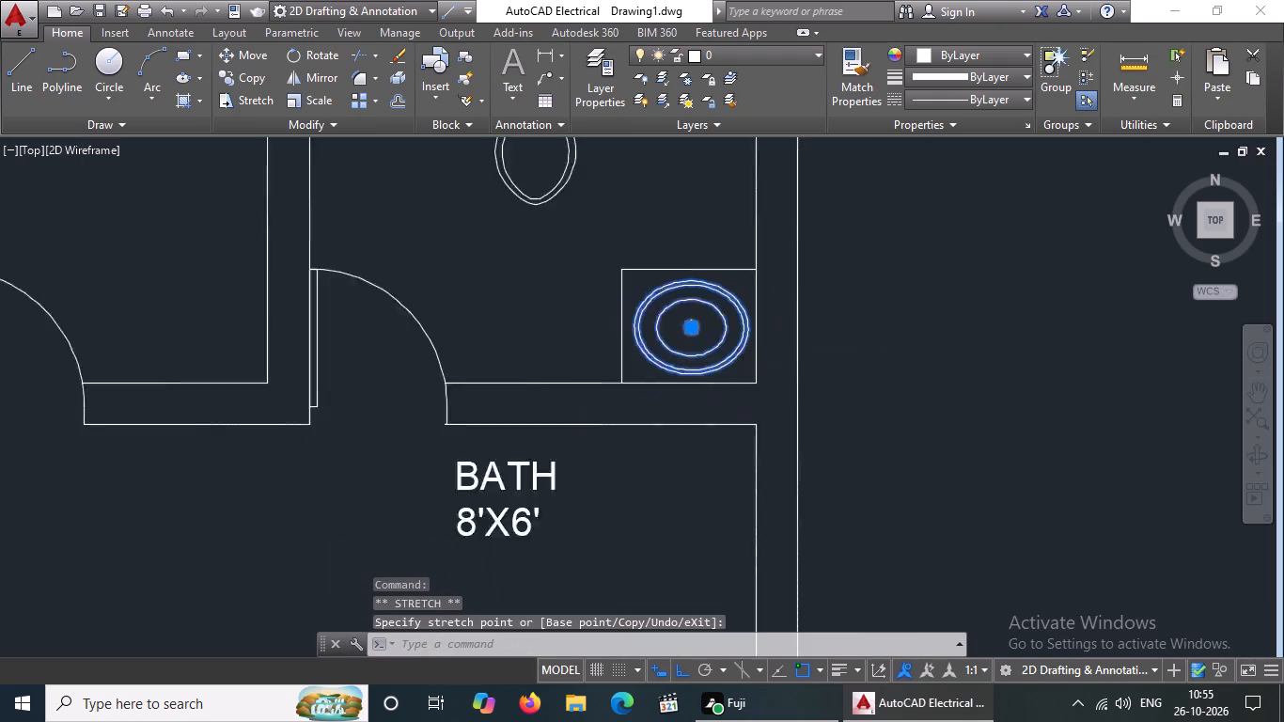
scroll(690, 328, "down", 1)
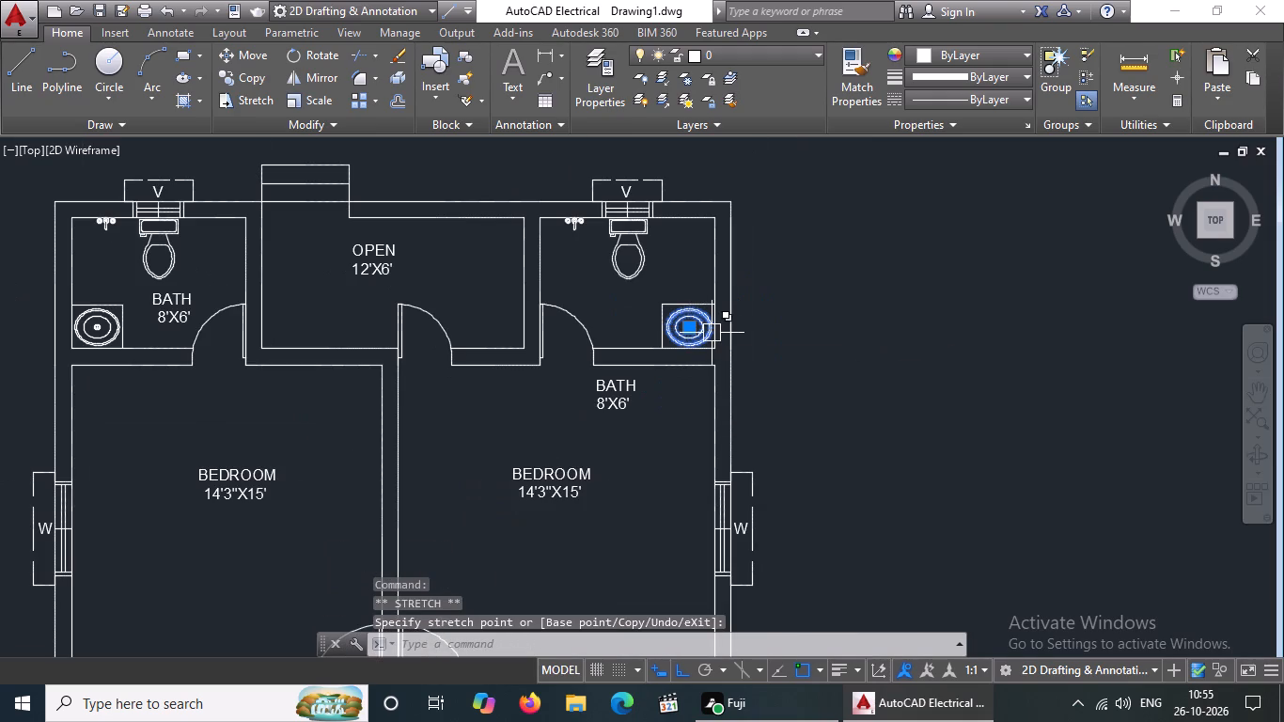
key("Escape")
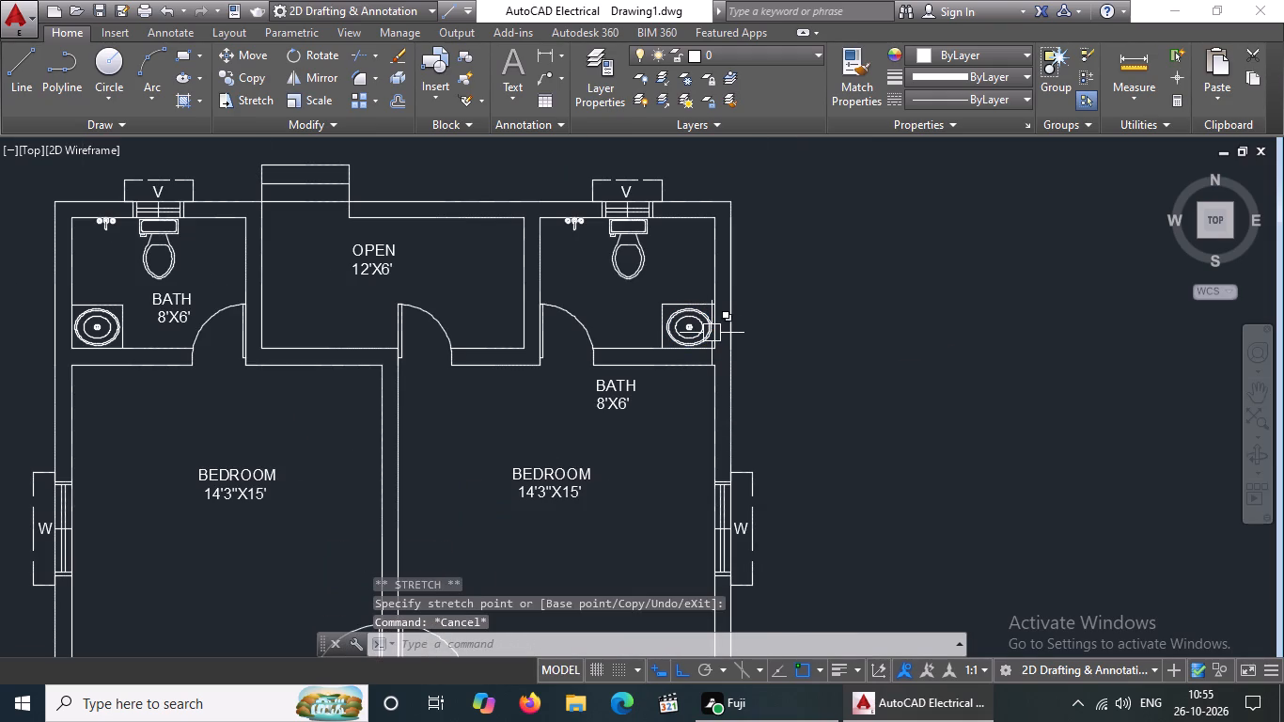
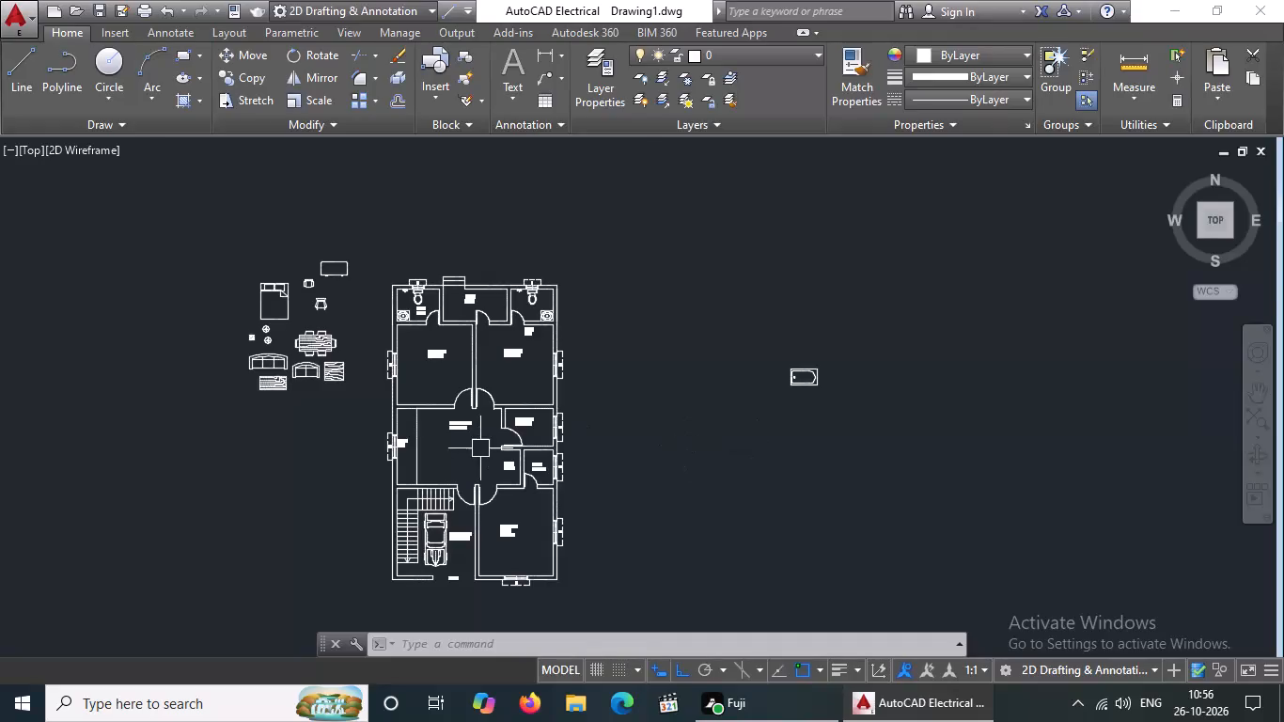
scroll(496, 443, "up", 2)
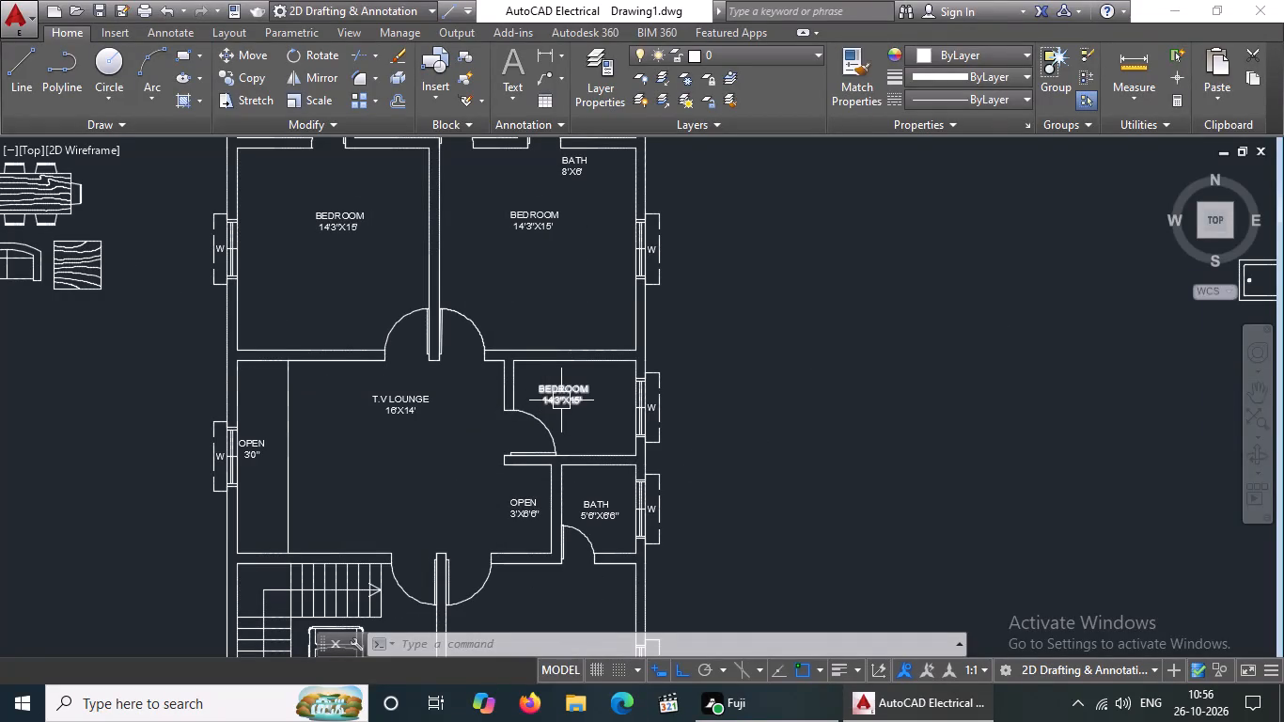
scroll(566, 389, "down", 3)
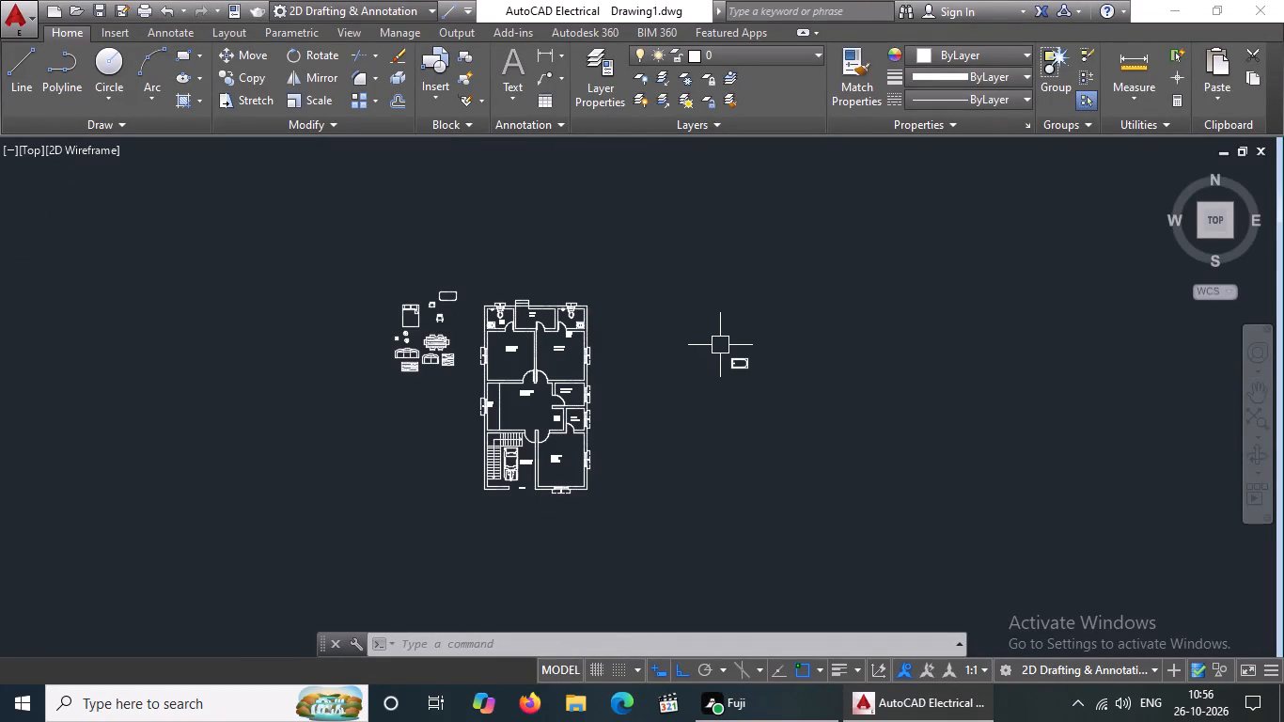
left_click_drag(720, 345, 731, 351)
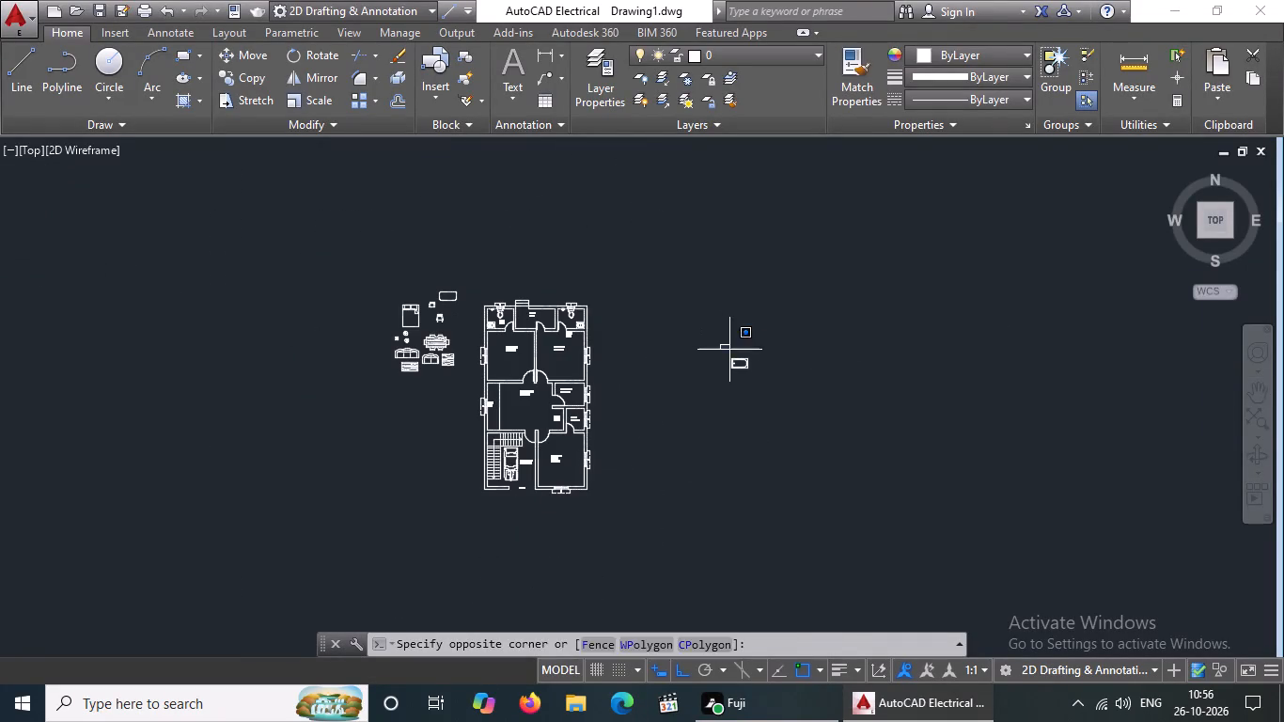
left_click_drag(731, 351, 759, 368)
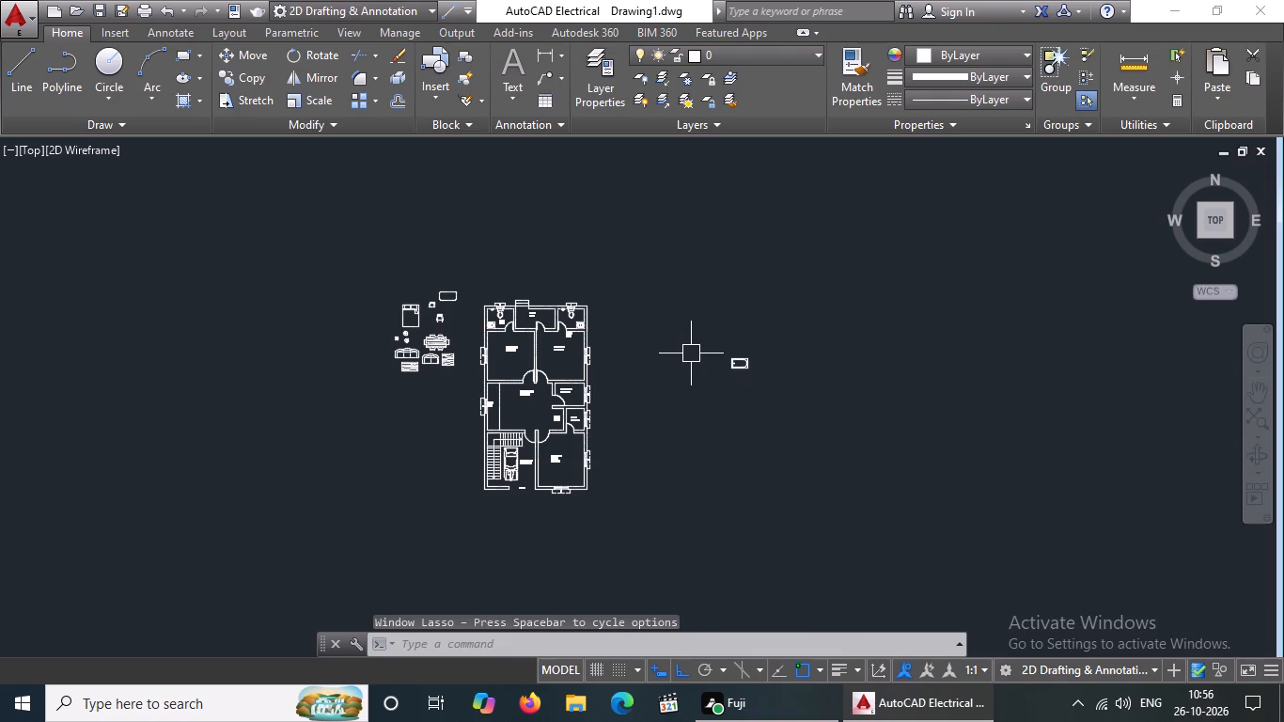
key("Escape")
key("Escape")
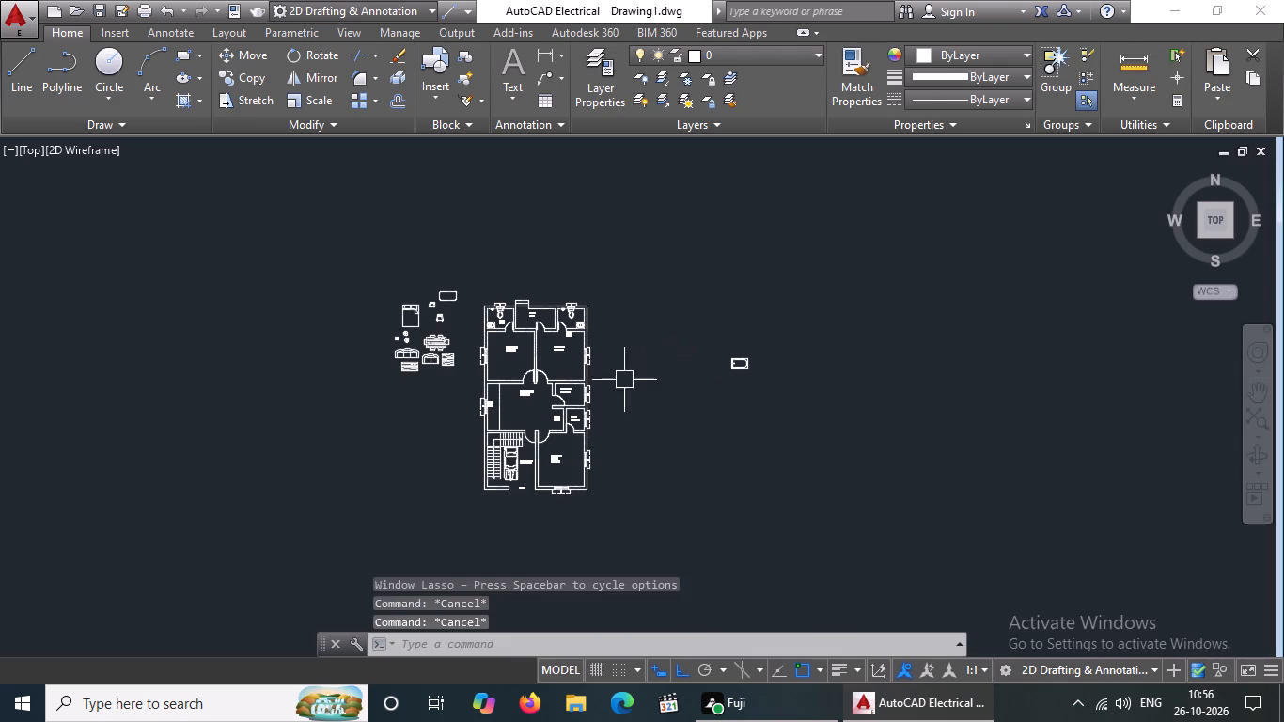
Rotate the bathtub block lying outside the house plan by 90° so that it stands upright.
scroll(591, 411, "up", 3)
scroll(768, 338, "down", 3)
left_click(838, 274)
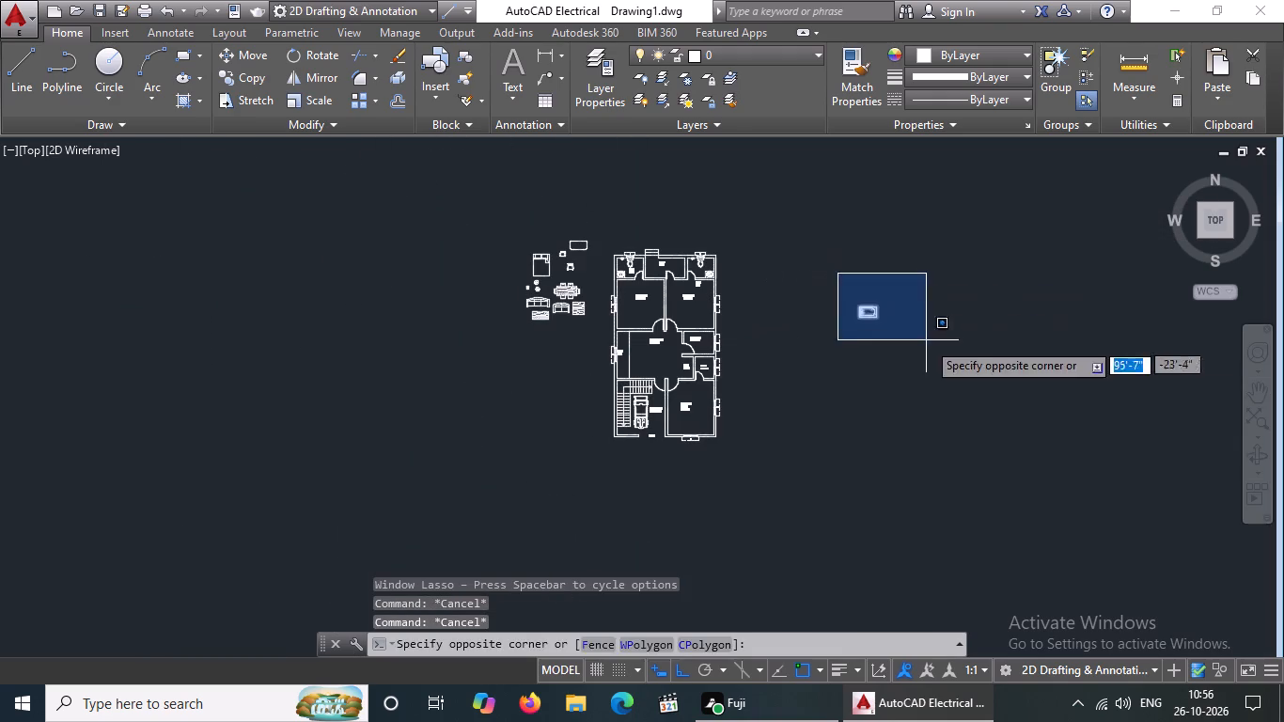
left_click(929, 341)
left_click(323, 59)
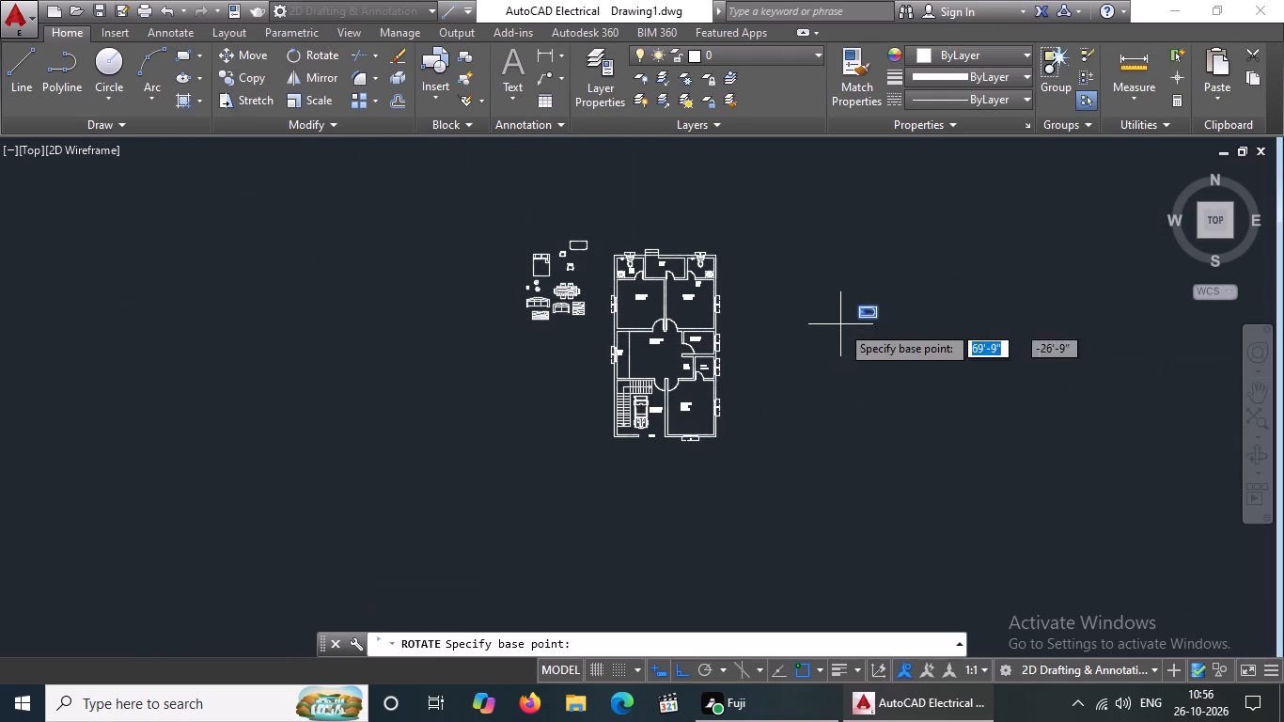
left_click(869, 311)
left_click(849, 237)
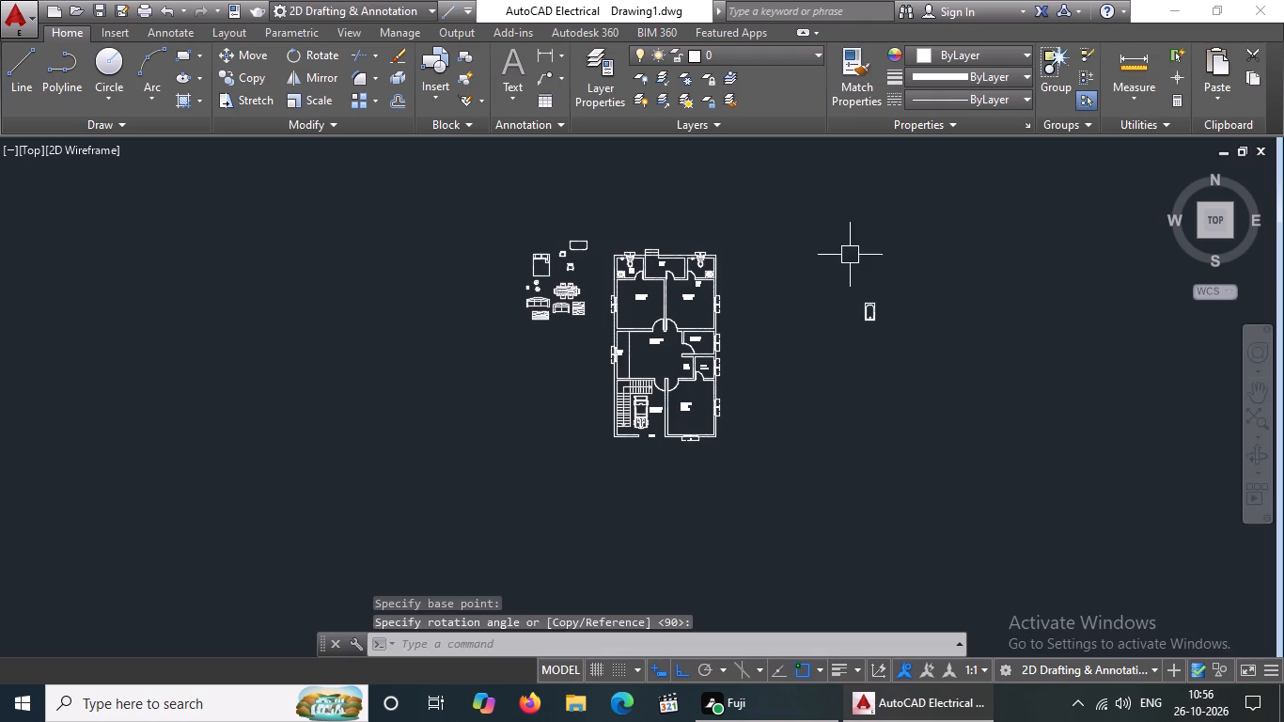
With Ortho off, move the bathtub into the small room beside the T.V LOUNGE, against its east window wall.
left_click_drag(848, 280, 863, 296)
left_click(928, 345)
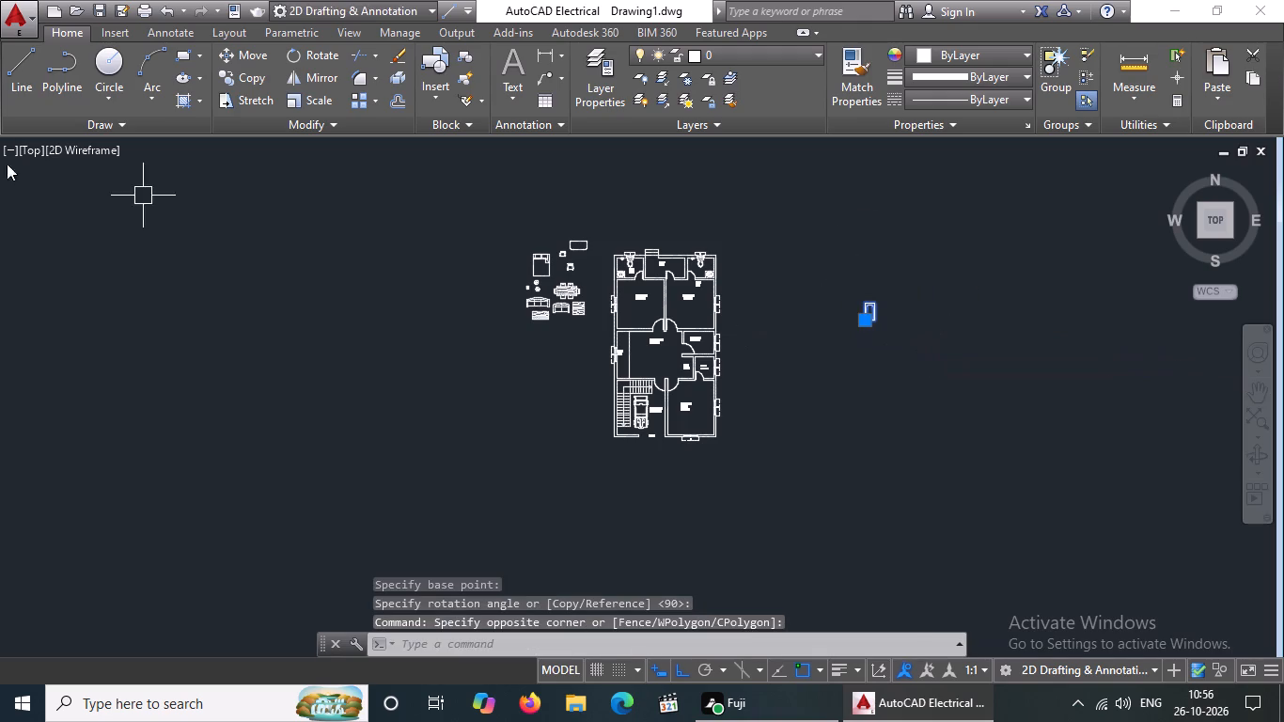
scroll(895, 351, "up", 2)
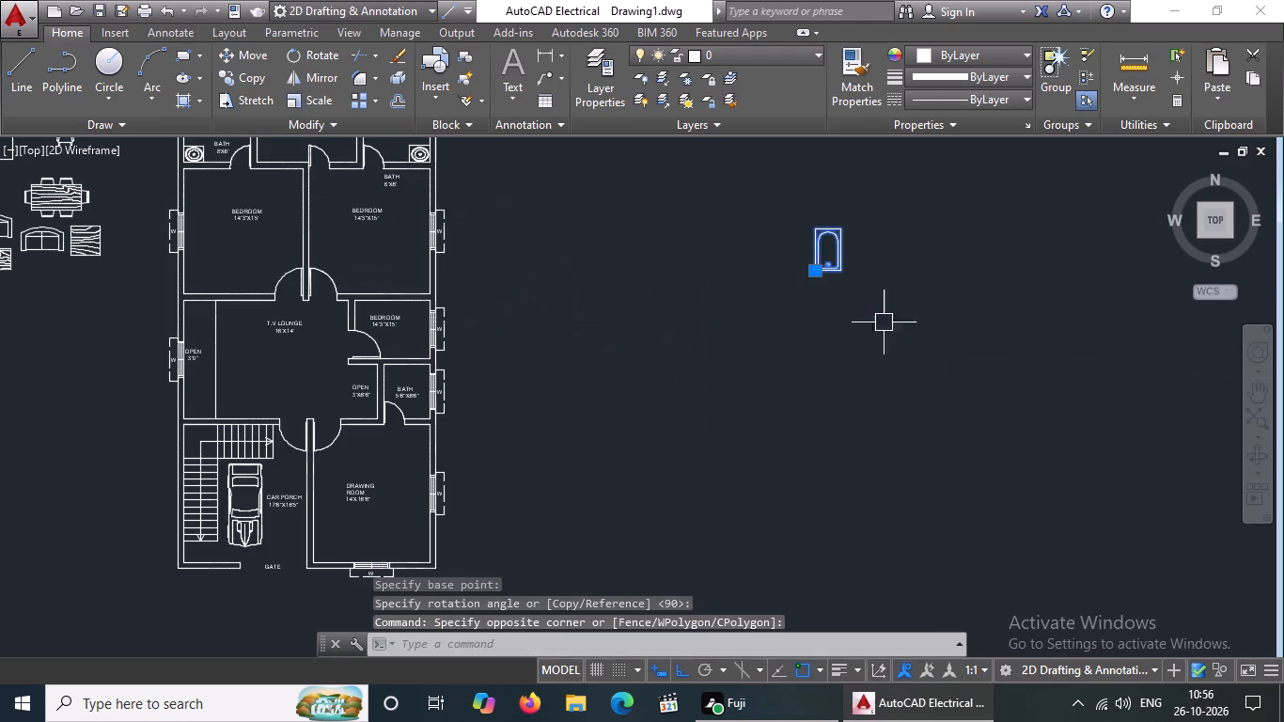
left_click_drag(816, 274, 786, 312)
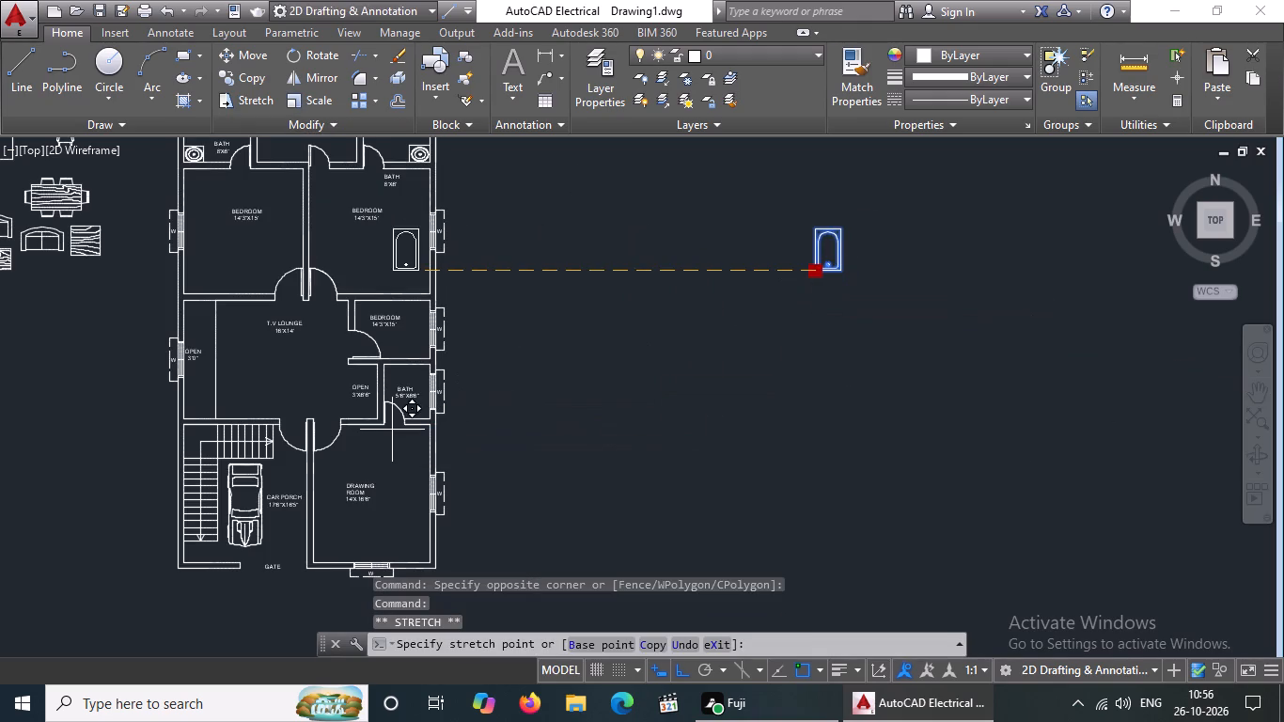
left_click(684, 670)
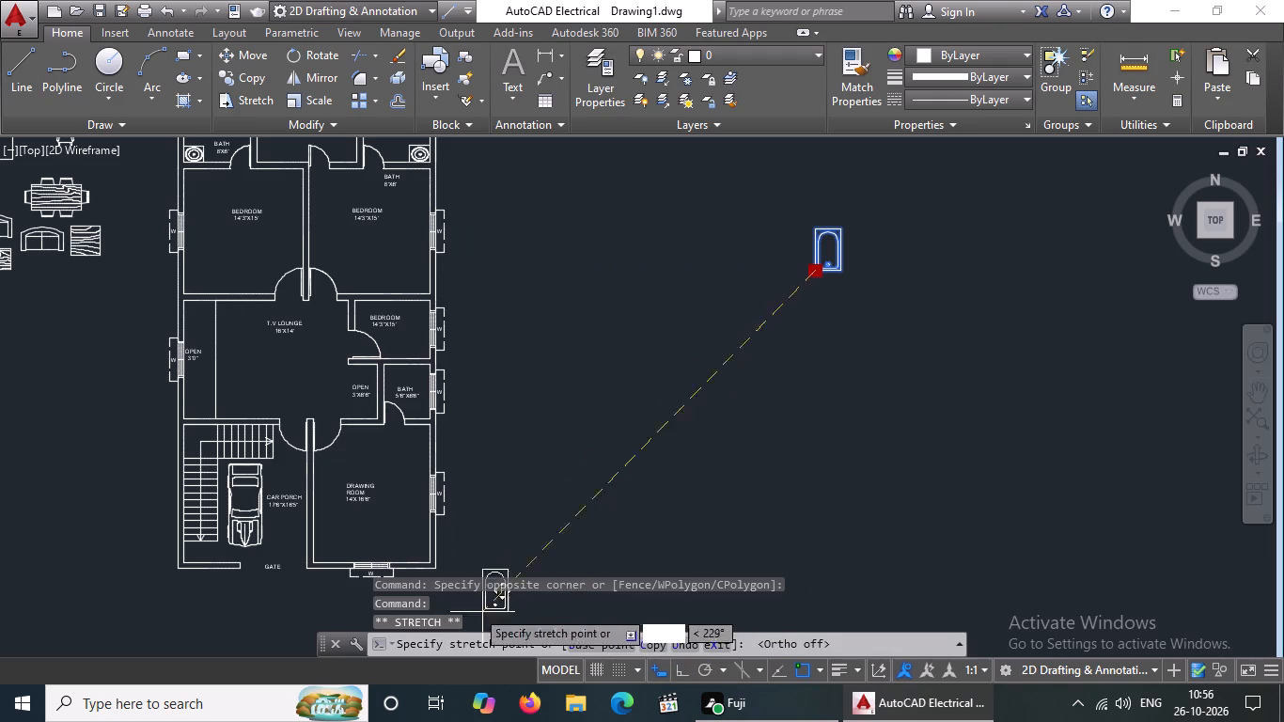
scroll(386, 343, "up", 4)
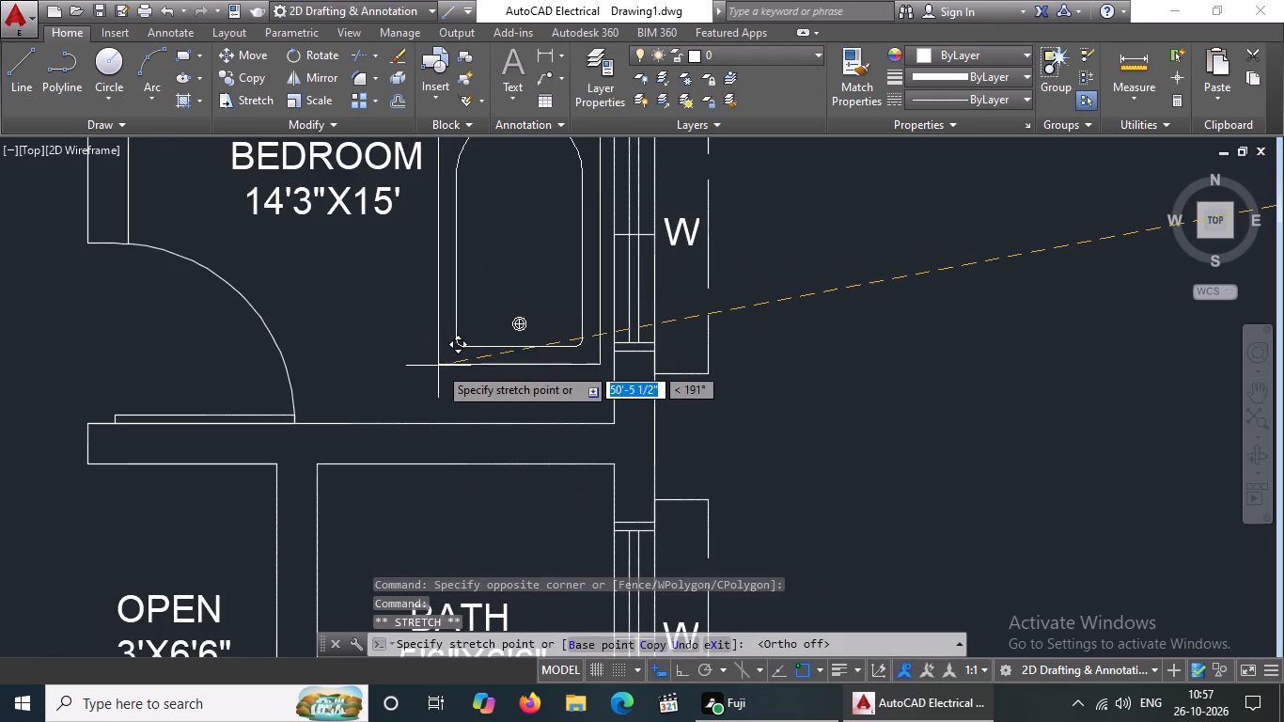
scroll(438, 368, "down", 1)
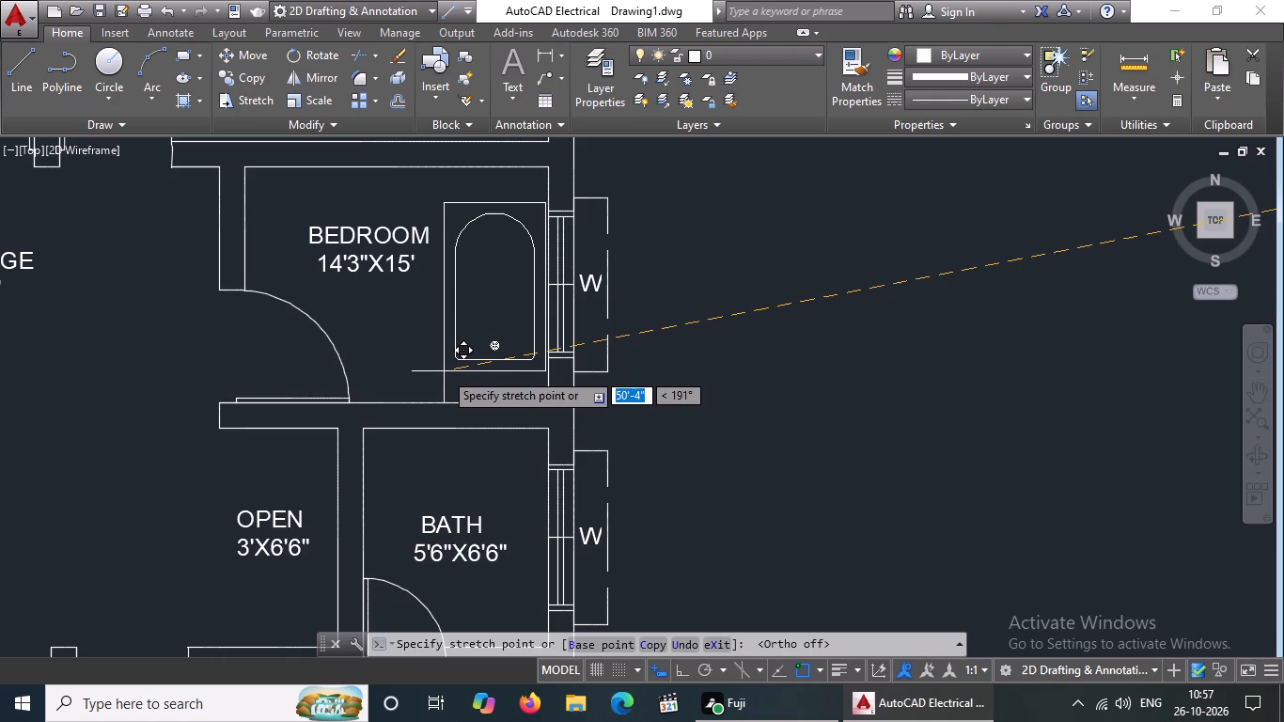
left_click(444, 372)
scroll(444, 372, "down", 4)
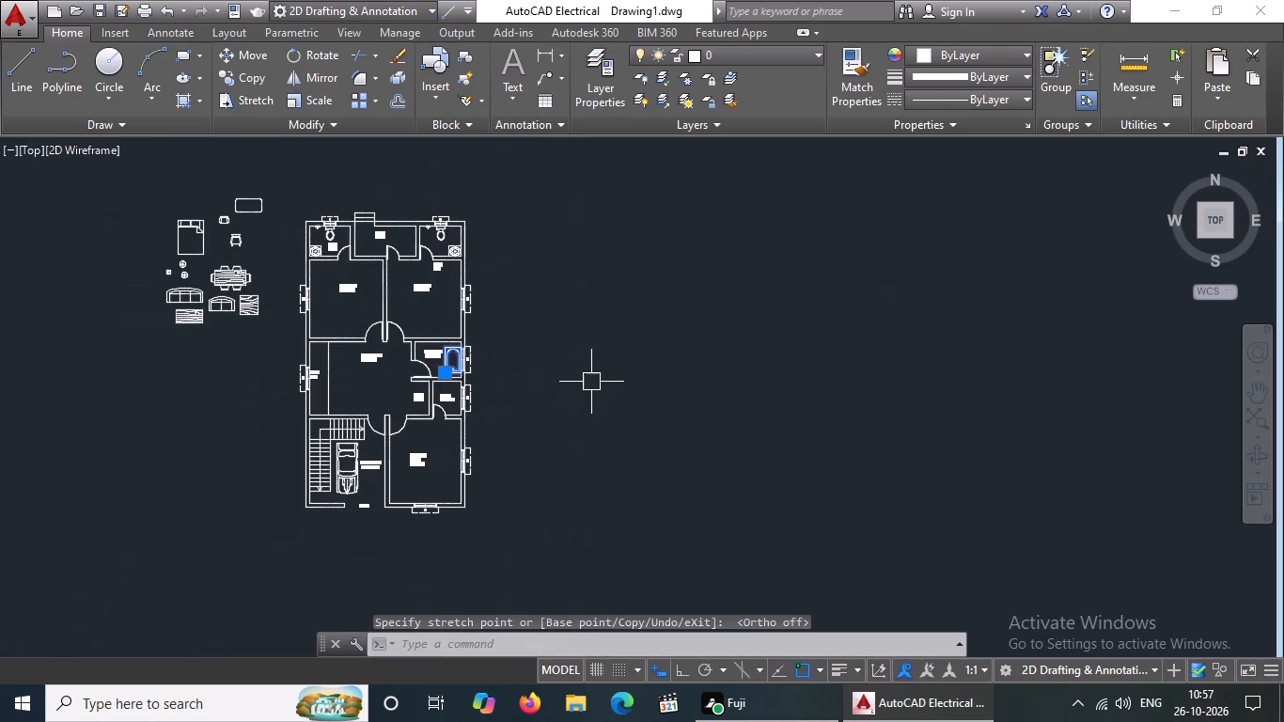
key("Escape")
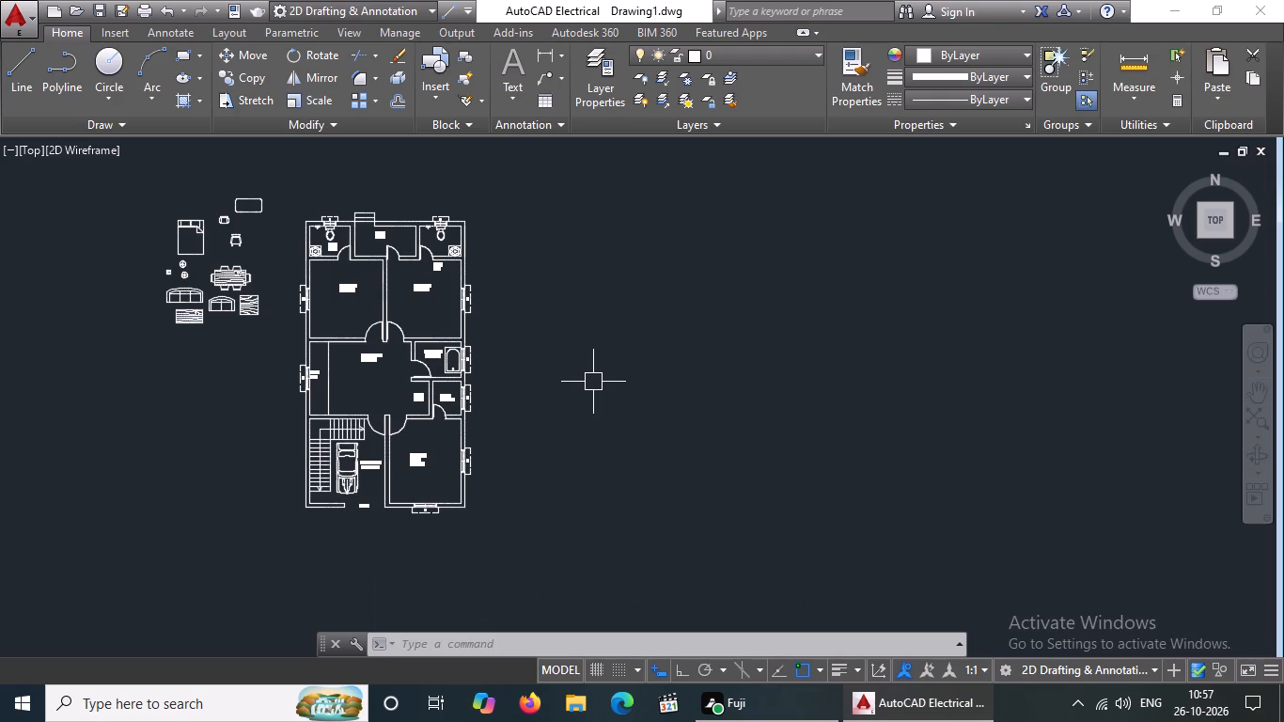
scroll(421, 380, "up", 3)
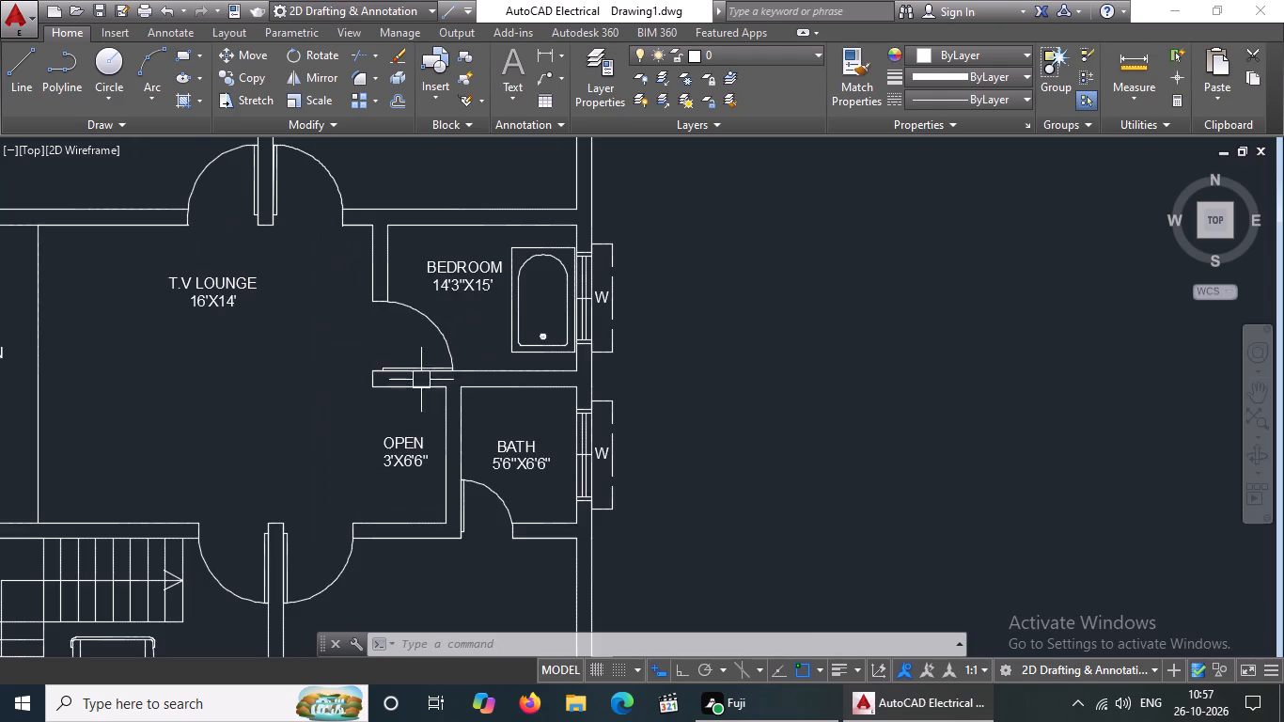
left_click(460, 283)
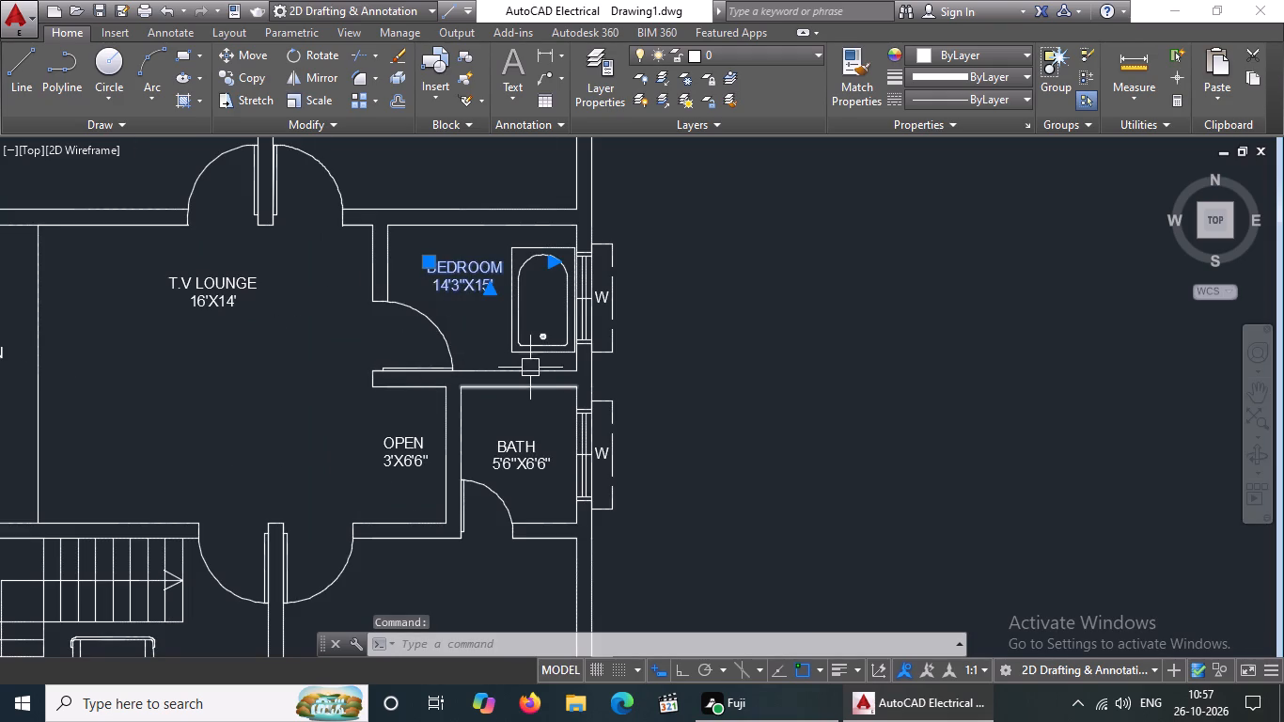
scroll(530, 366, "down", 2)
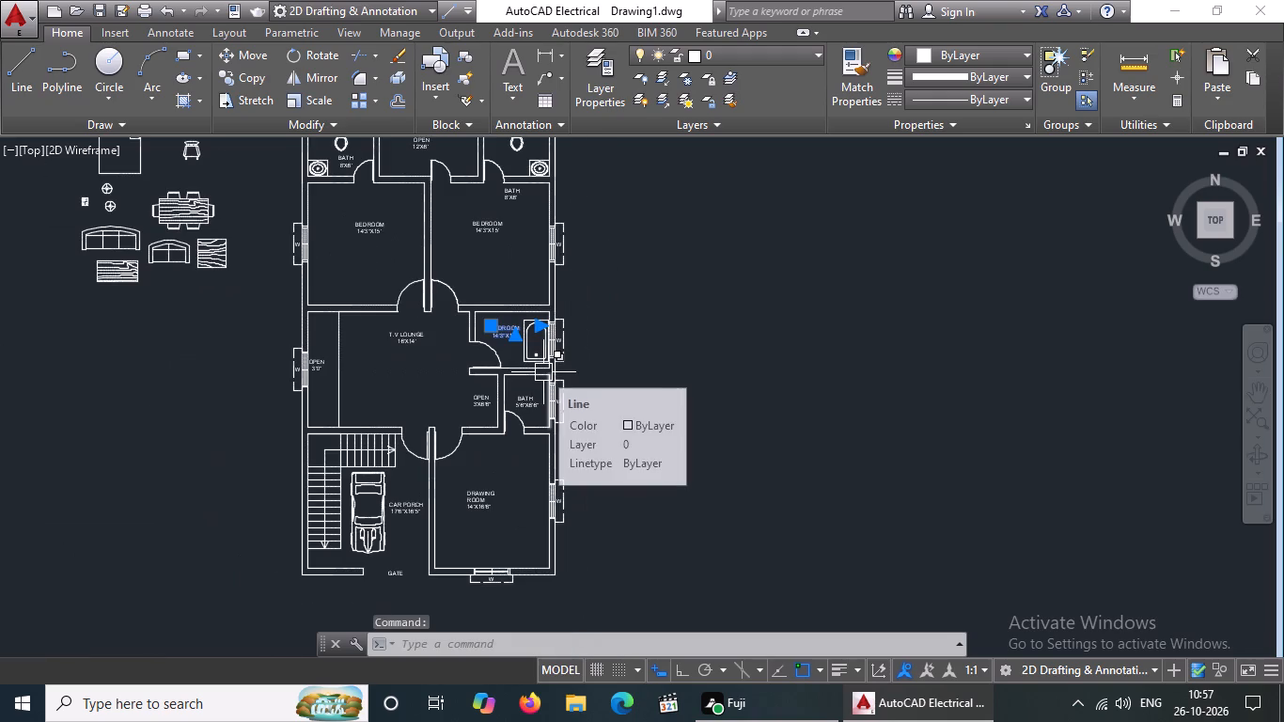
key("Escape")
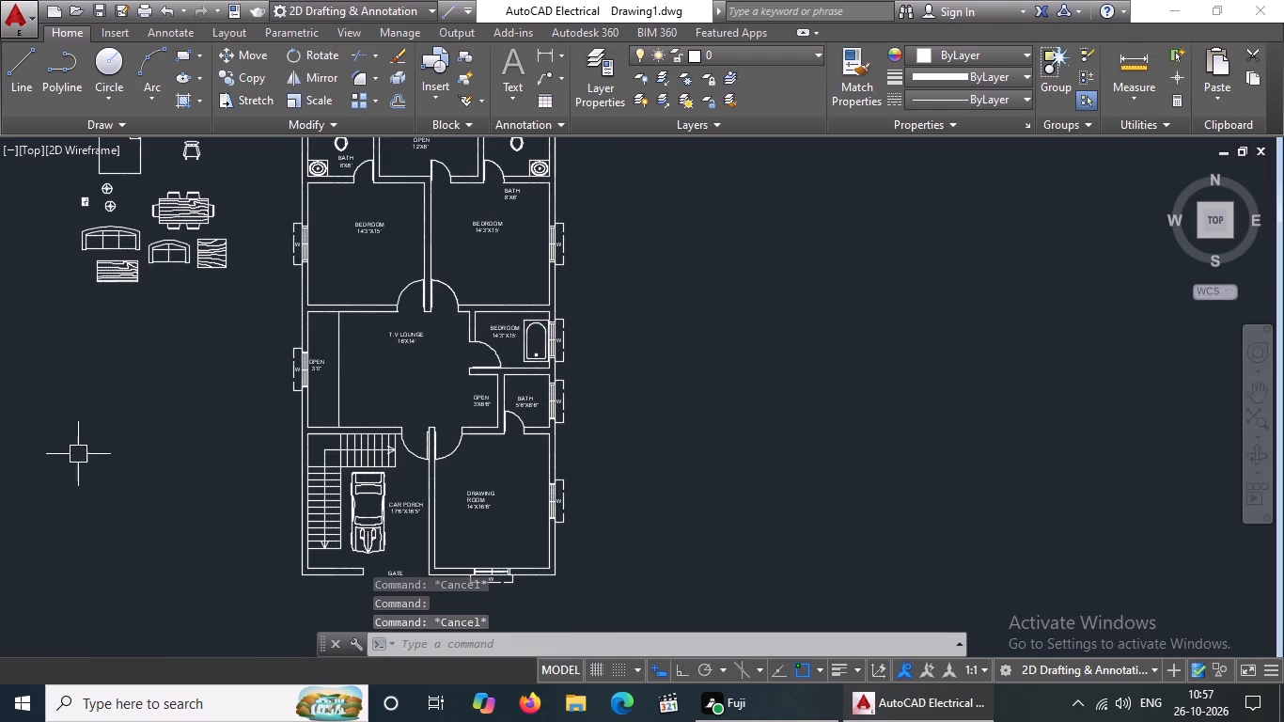
Move the double bed block north-west, clear of the other furniture beside the floor plan.
scroll(475, 390, "up", 3)
scroll(560, 371, "down", 4)
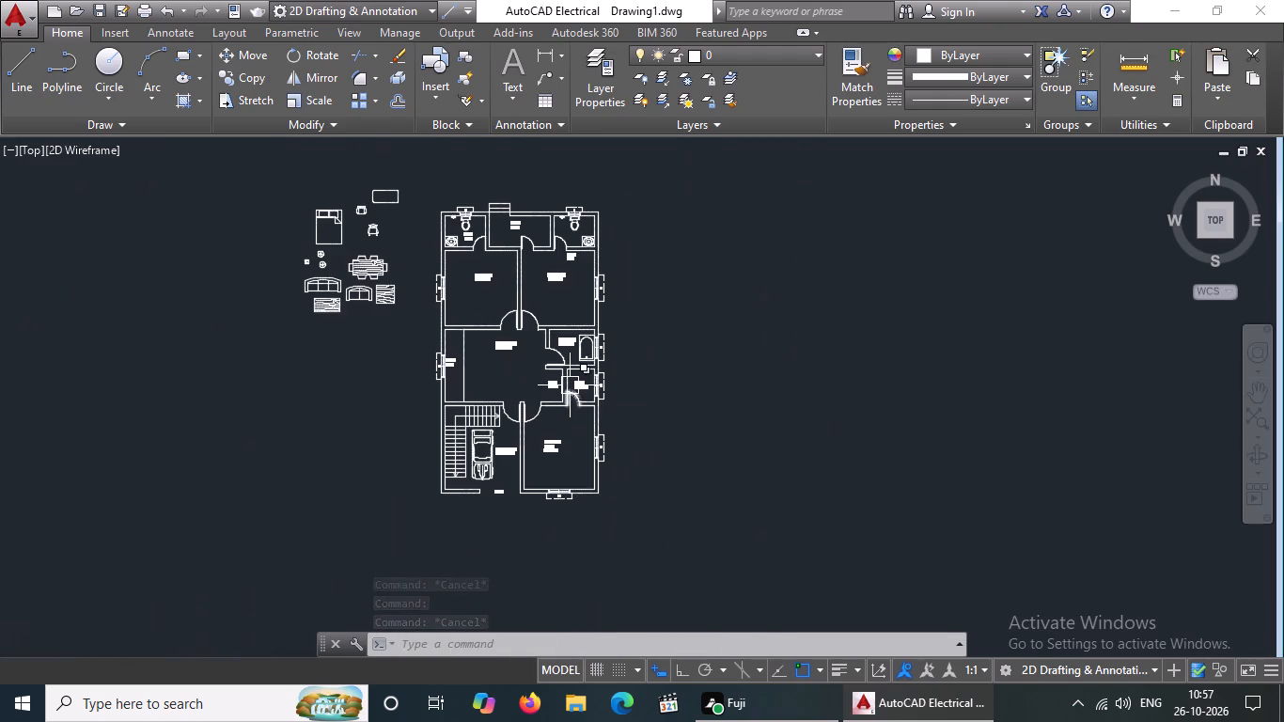
scroll(438, 267, "up", 2)
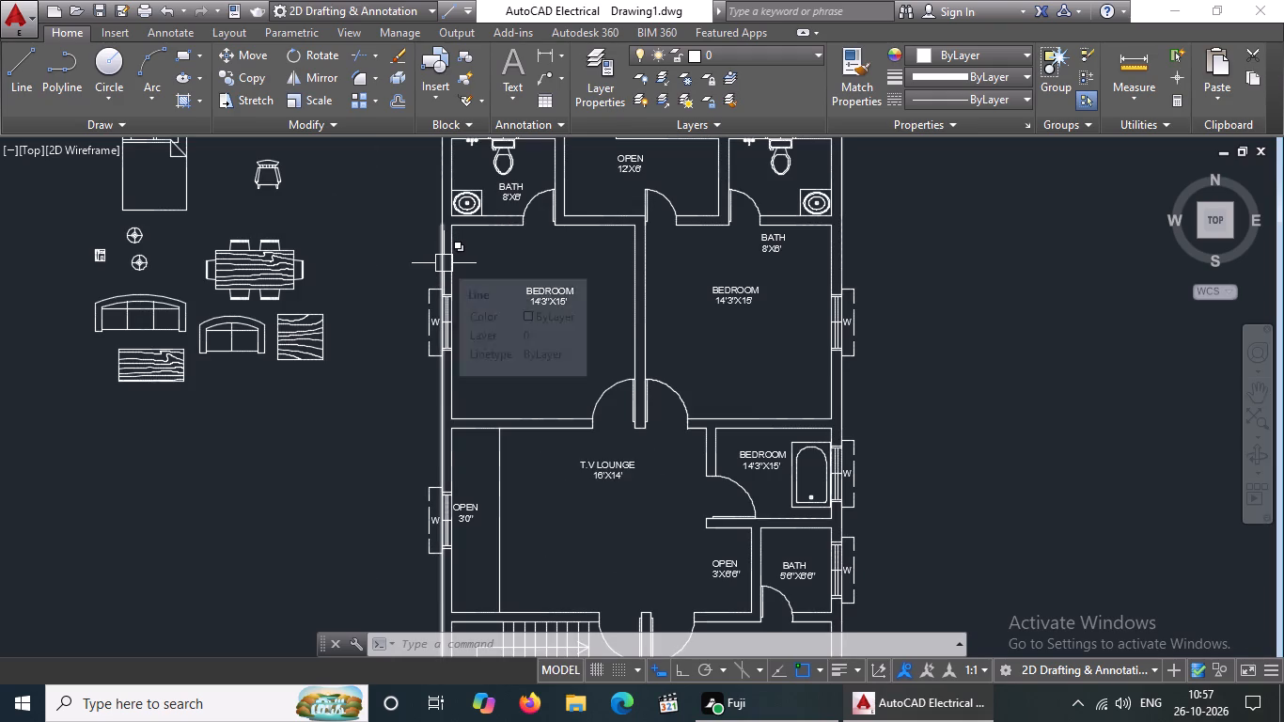
scroll(275, 325, "down", 2)
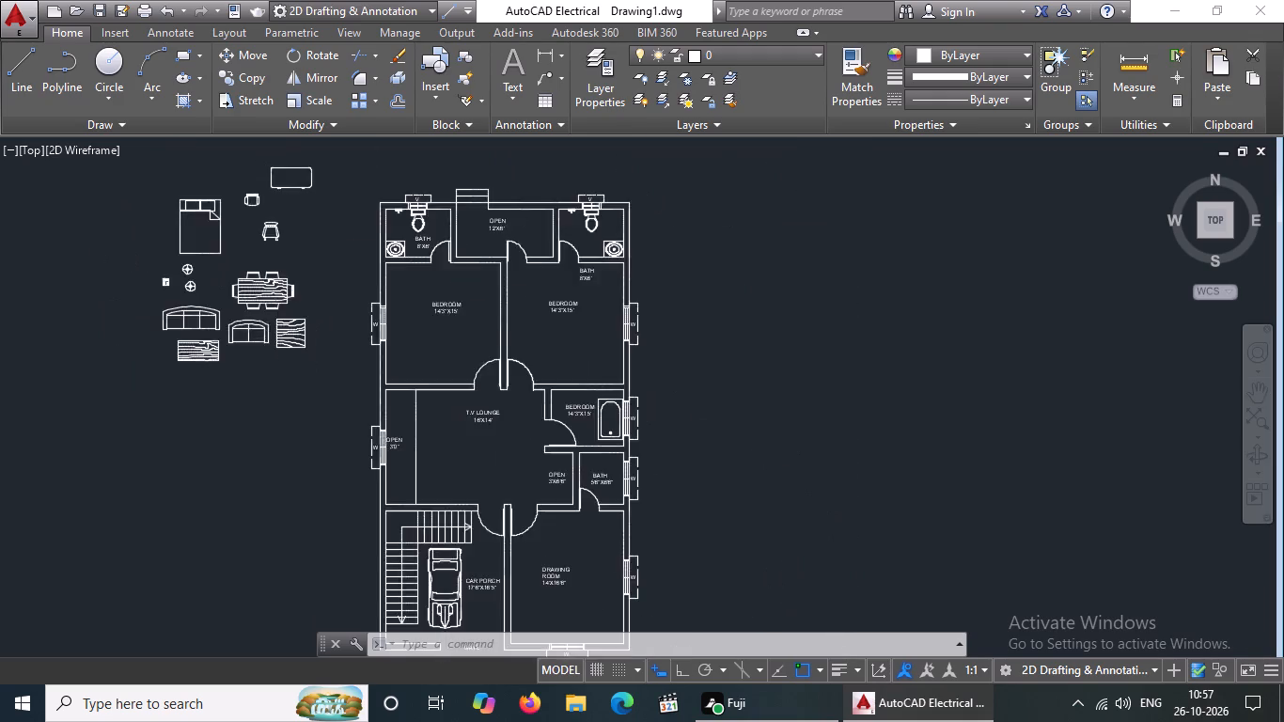
scroll(262, 290, "up", 2)
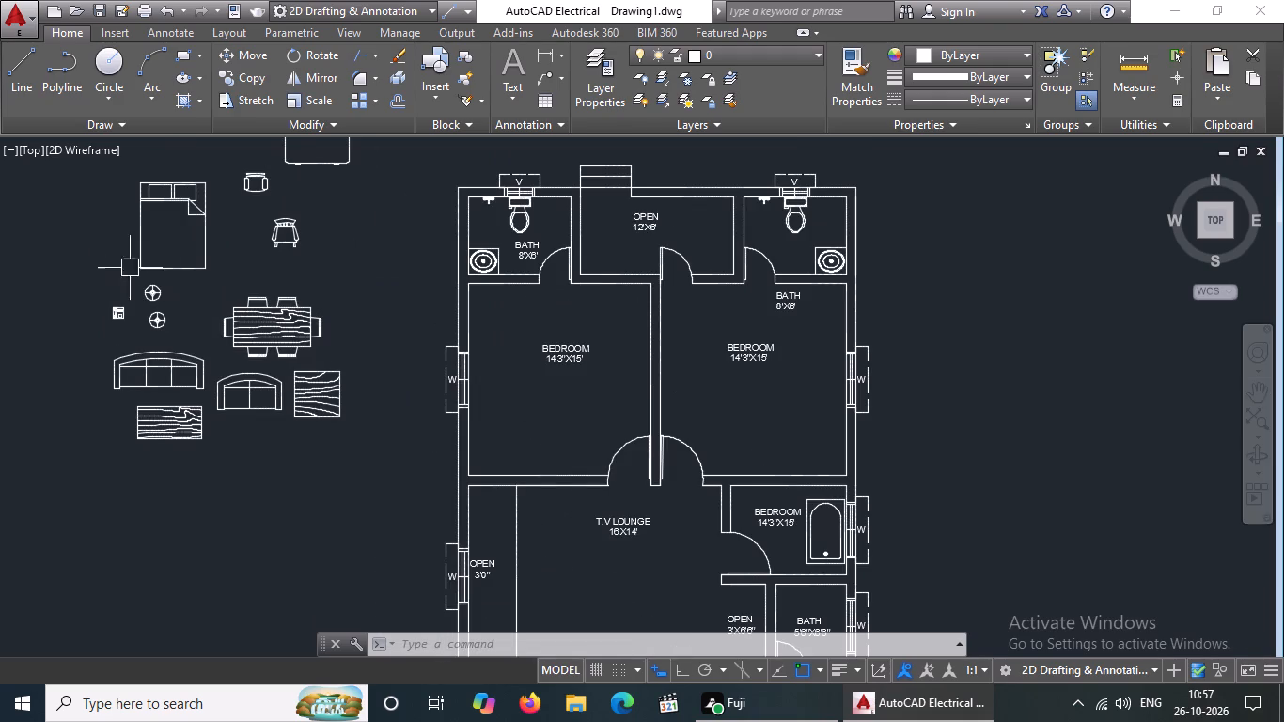
left_click(181, 238)
left_click(168, 228)
left_click(163, 196)
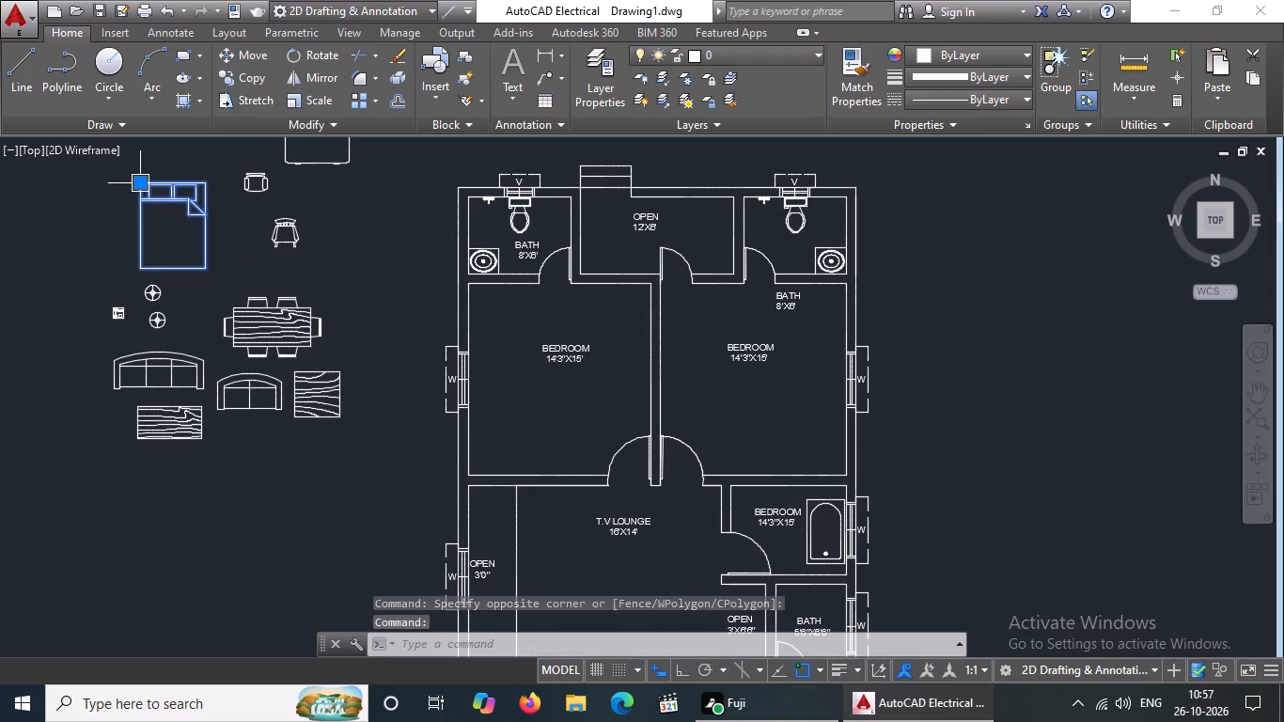
left_click(139, 180)
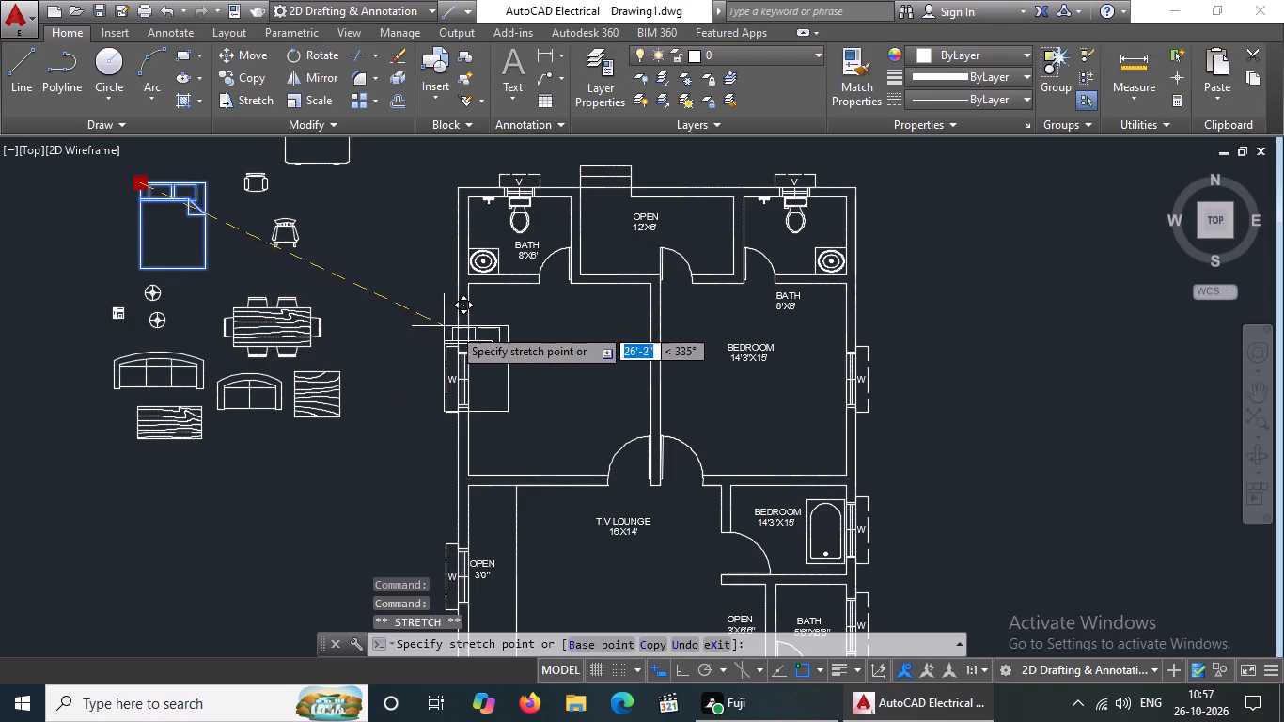
scroll(258, 243, "down", 3)
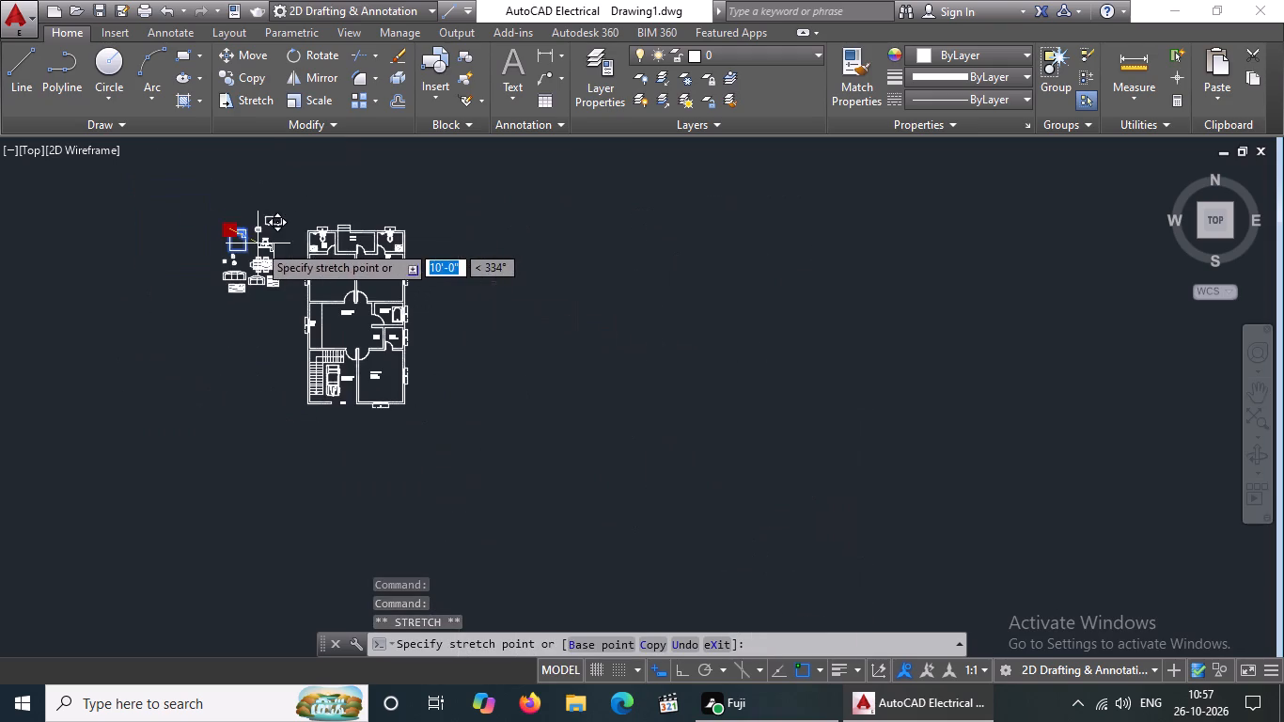
scroll(202, 219, "up", 3)
left_click(207, 217)
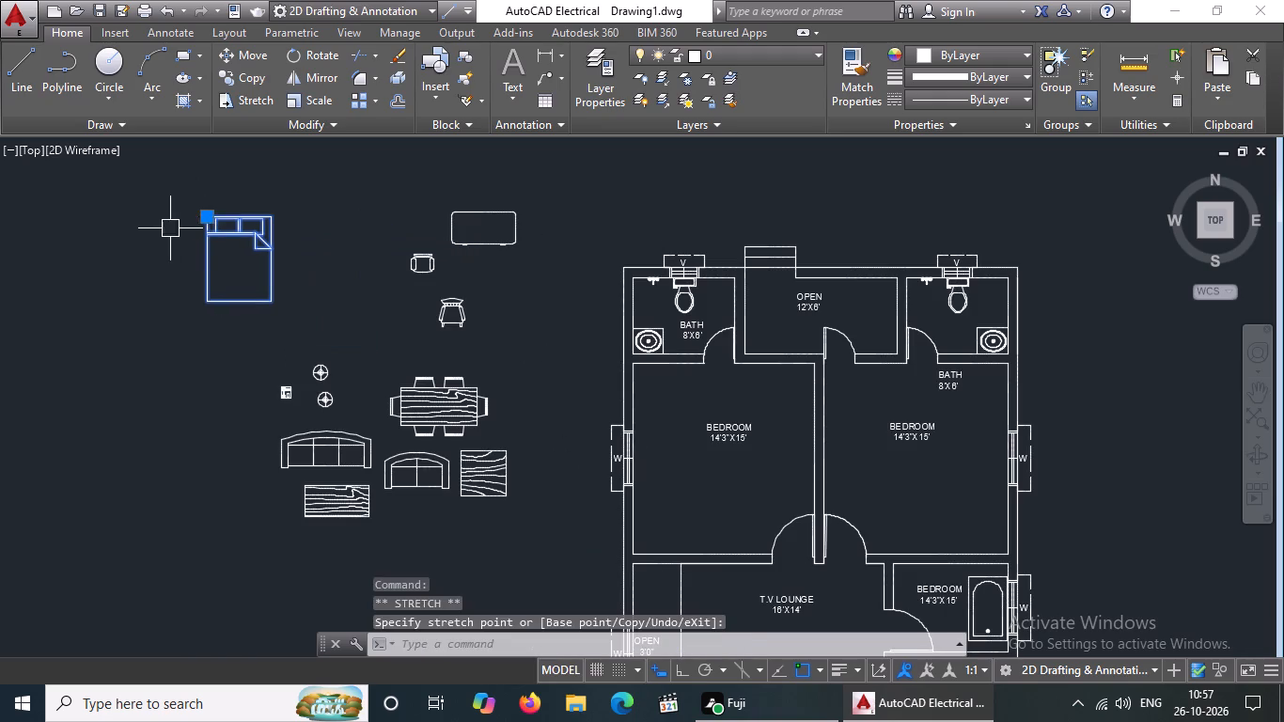
Rotate the double bed by 90° with Ortho on, so its pillows face west.
left_click(327, 53)
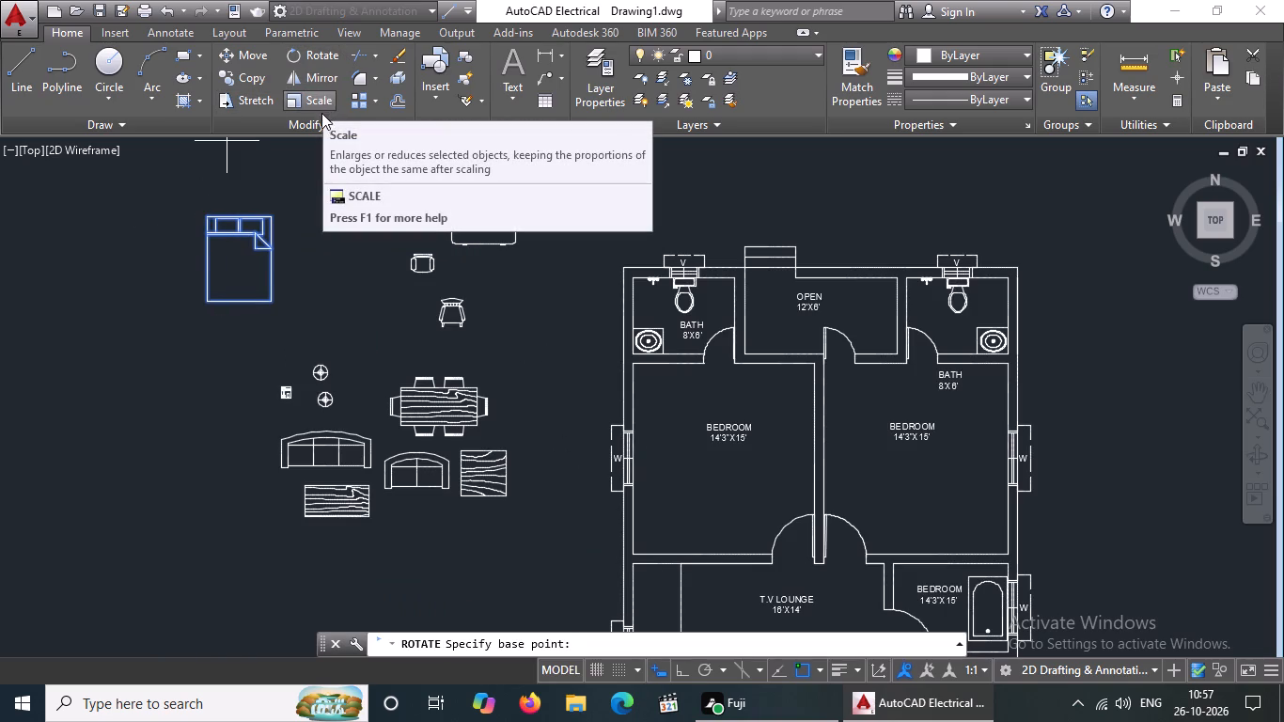
left_click(228, 259)
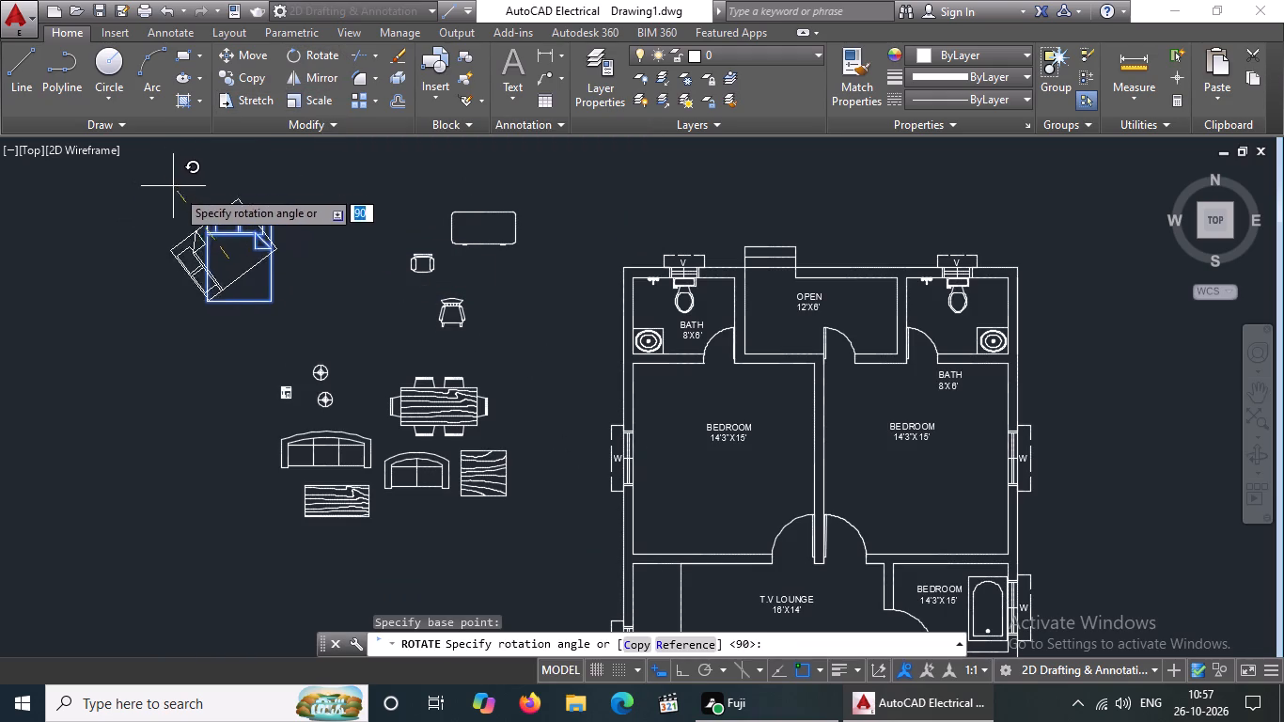
left_click(683, 667)
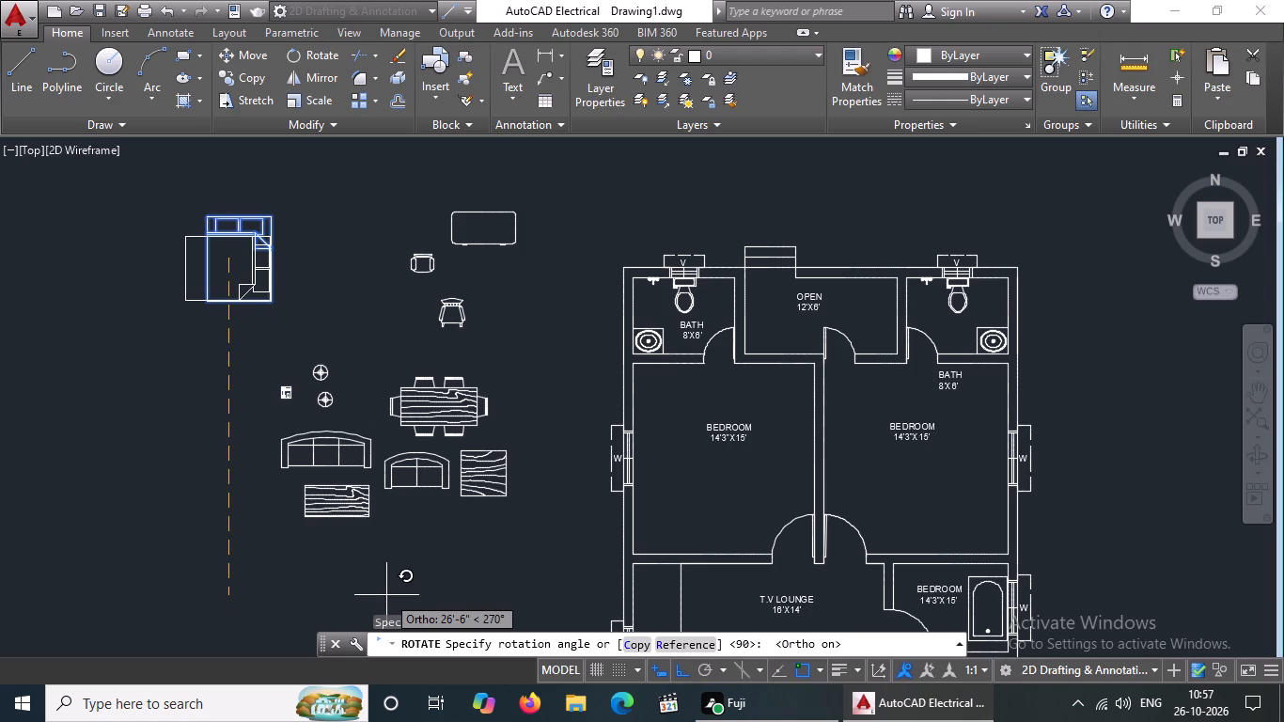
left_click(244, 214)
left_click_drag(149, 201, 174, 211)
left_click(331, 315)
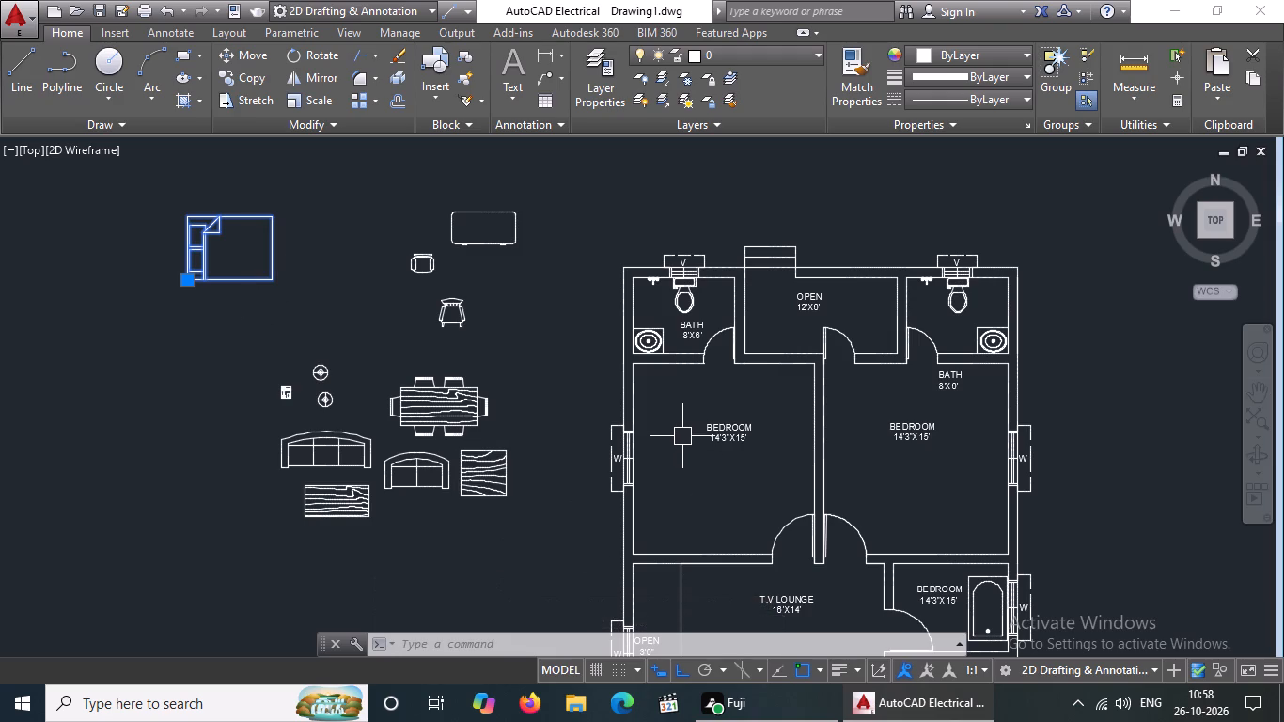
key("Escape")
Move the BATH 8'X6' label straight north out of the east bedroom and into the bathroom above it, beside the washbasin.
left_click(741, 430)
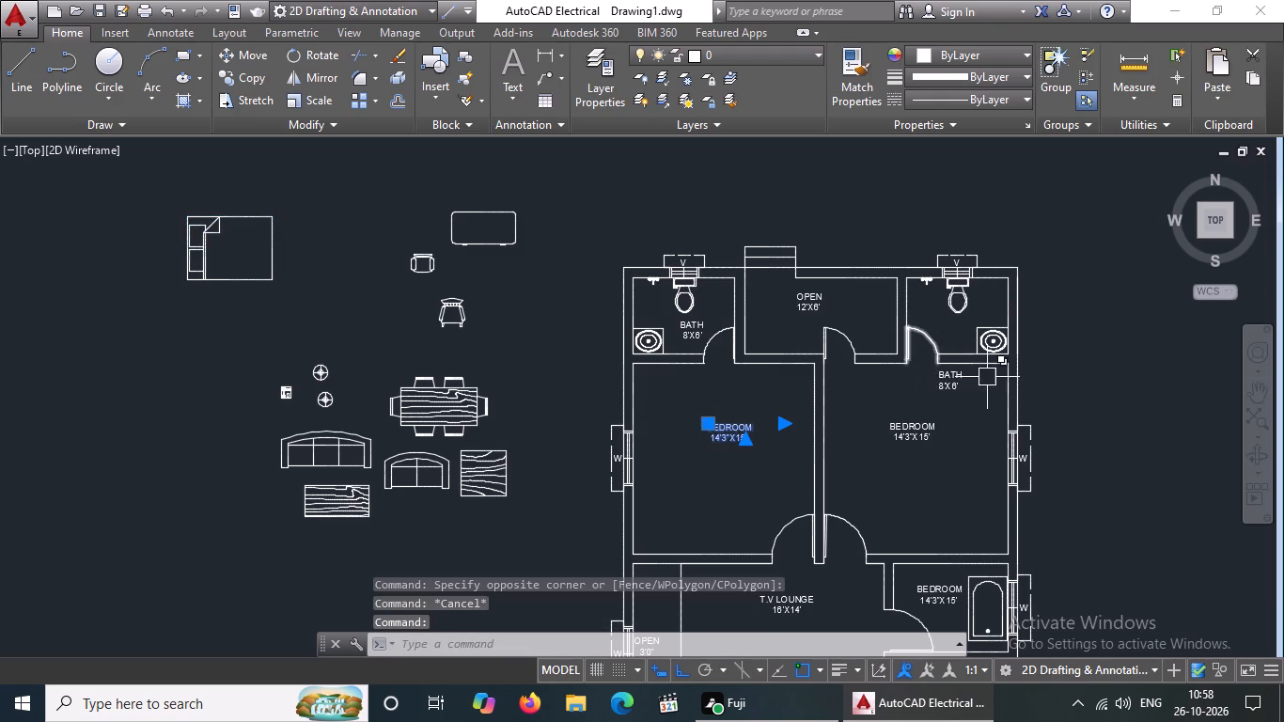
scroll(968, 375, "up", 2)
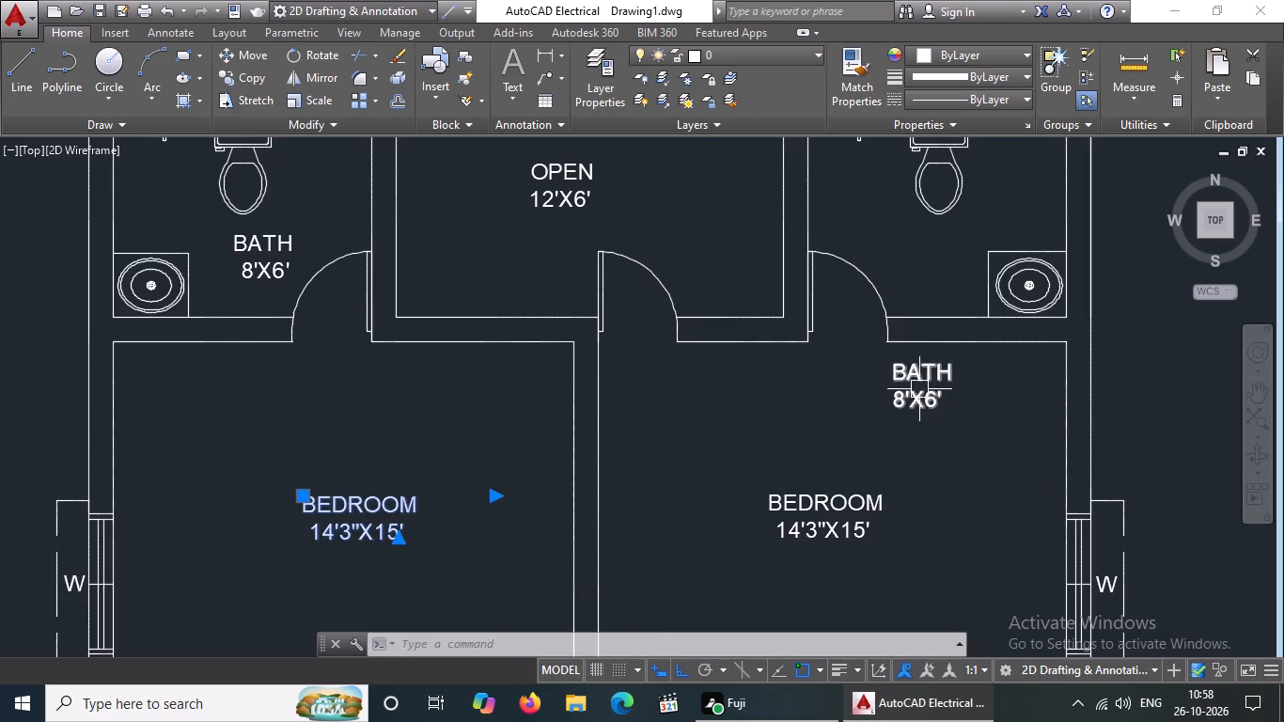
left_click(919, 384)
left_click(897, 365)
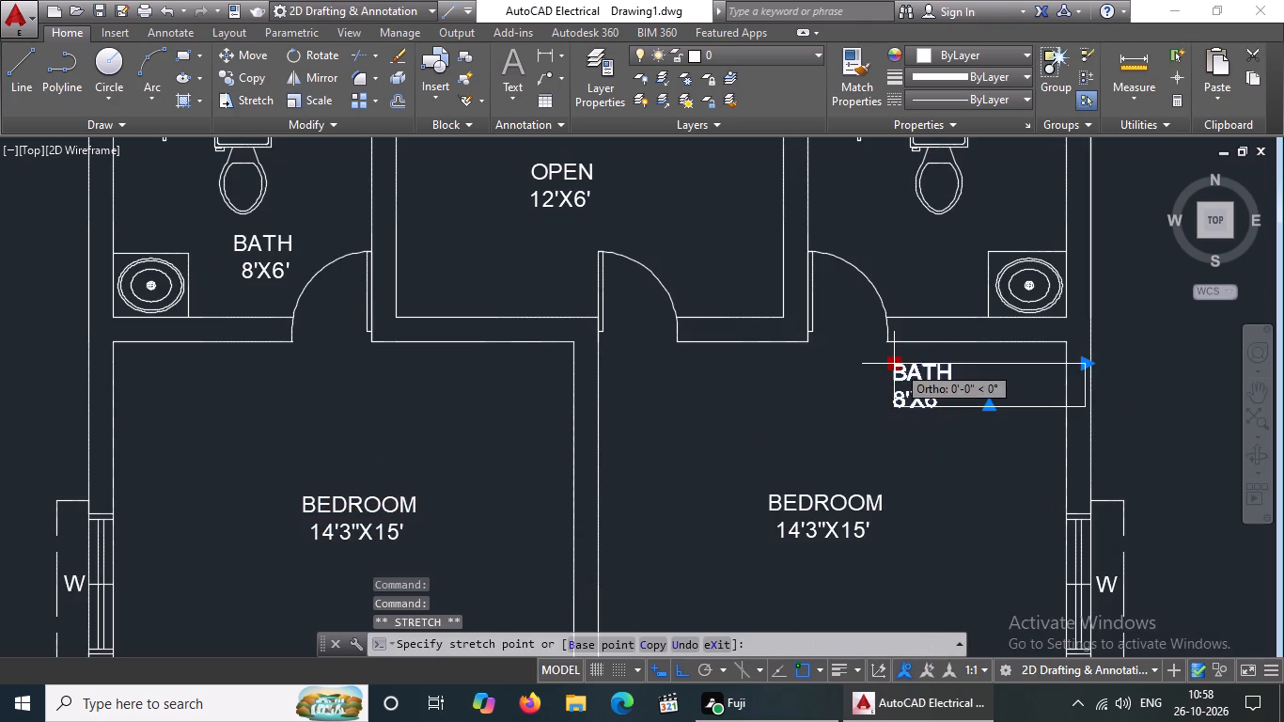
left_click(901, 254)
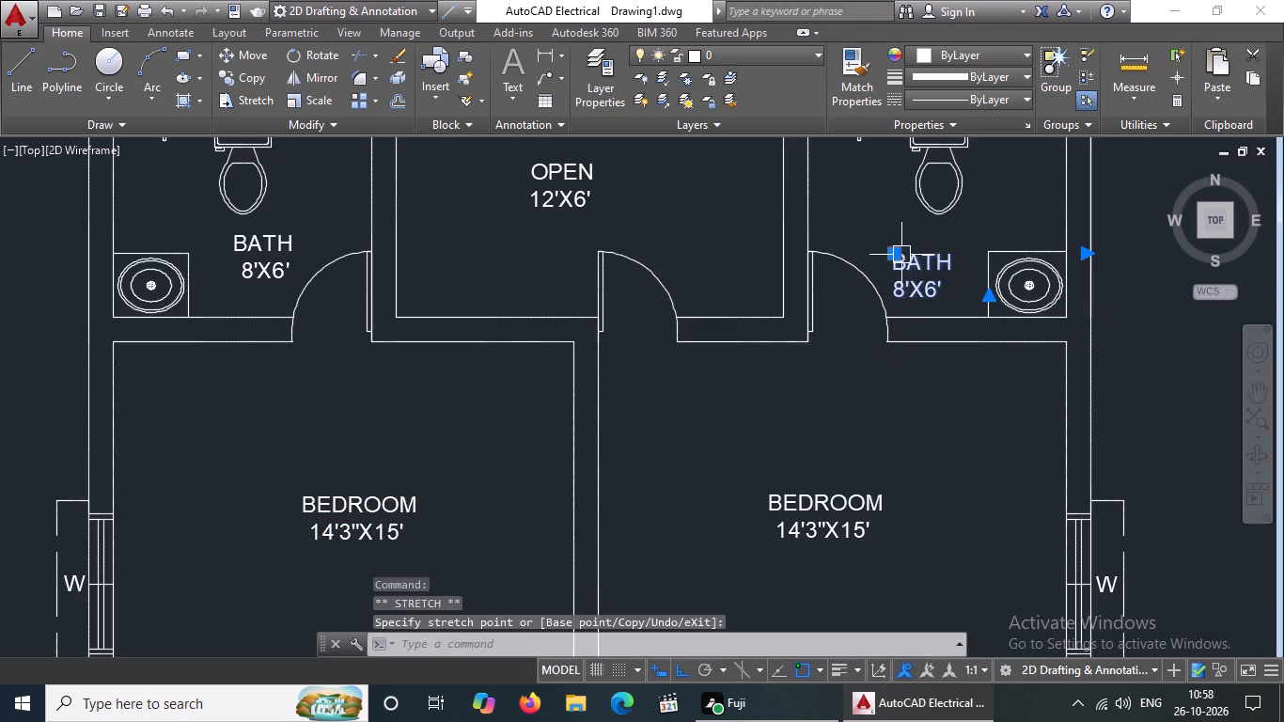
scroll(911, 280, "down", 3)
key("Escape")
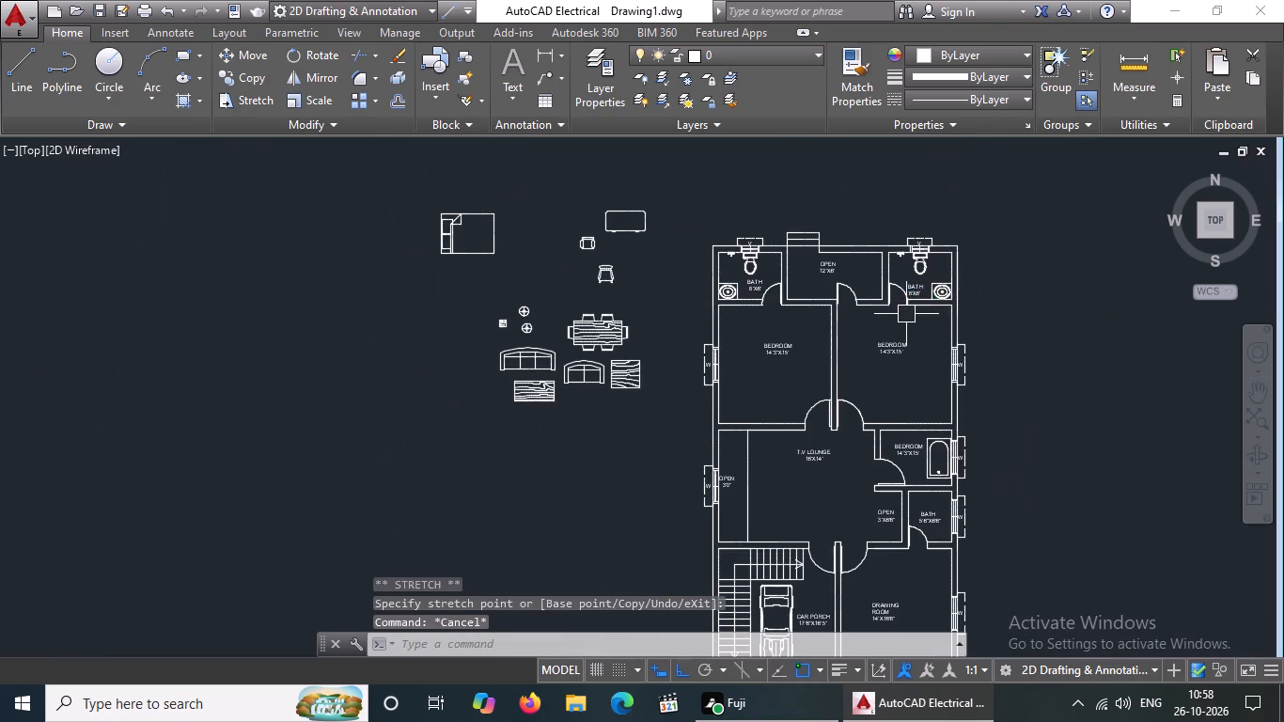
With Ortho off, move the double bed into the west bedroom, with its pillows against the window wall.
scroll(906, 314, "up", 2)
scroll(535, 391, "down", 2)
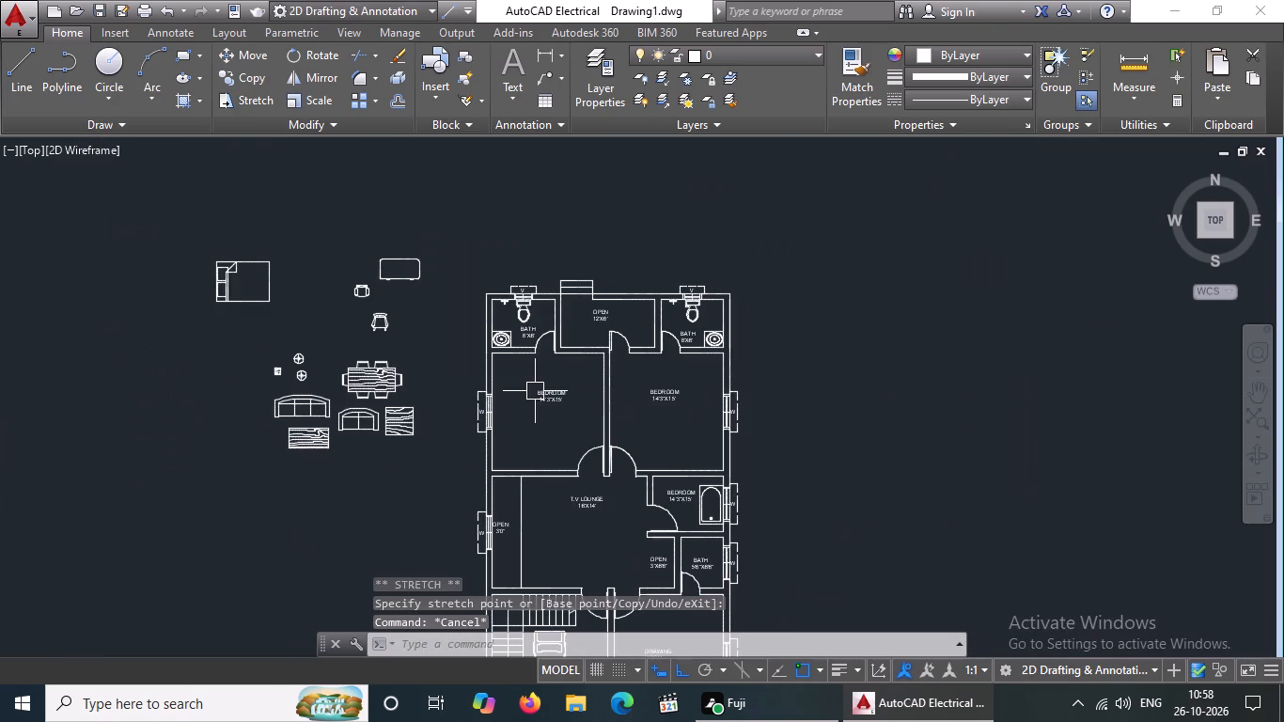
scroll(568, 412, "up", 2)
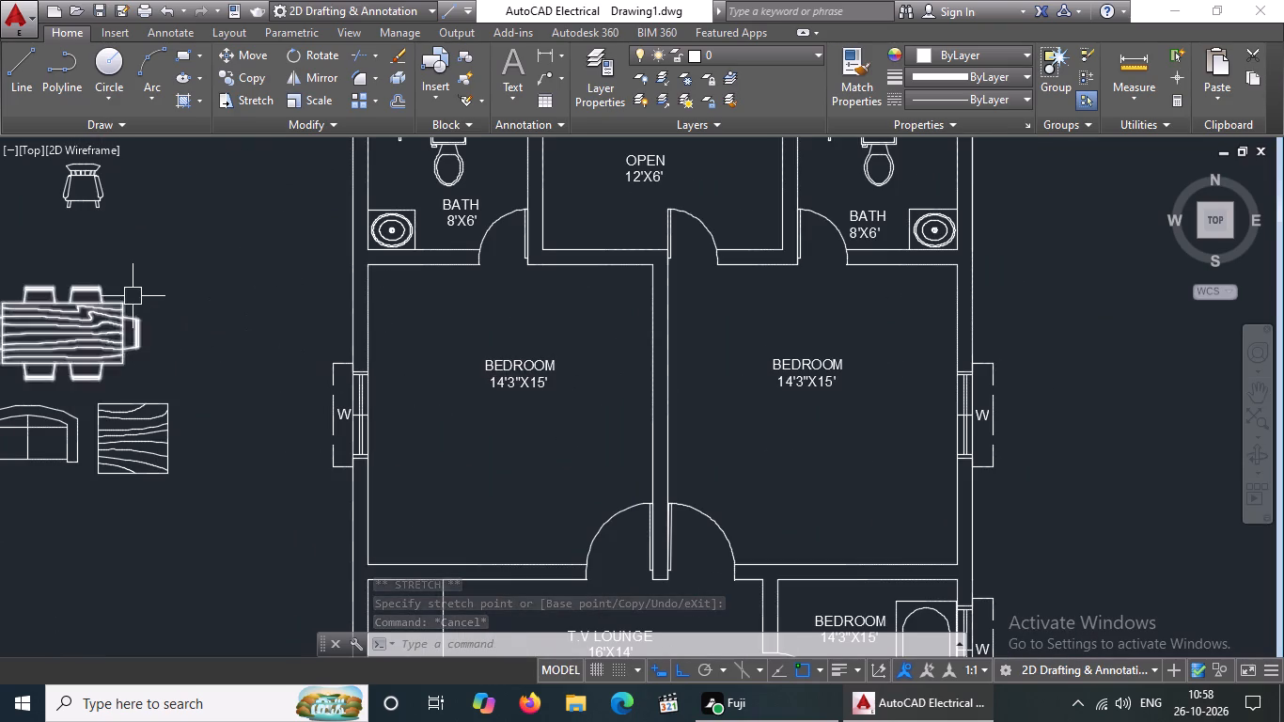
scroll(162, 328, "down", 3)
middle_click_drag(124, 302, 154, 332)
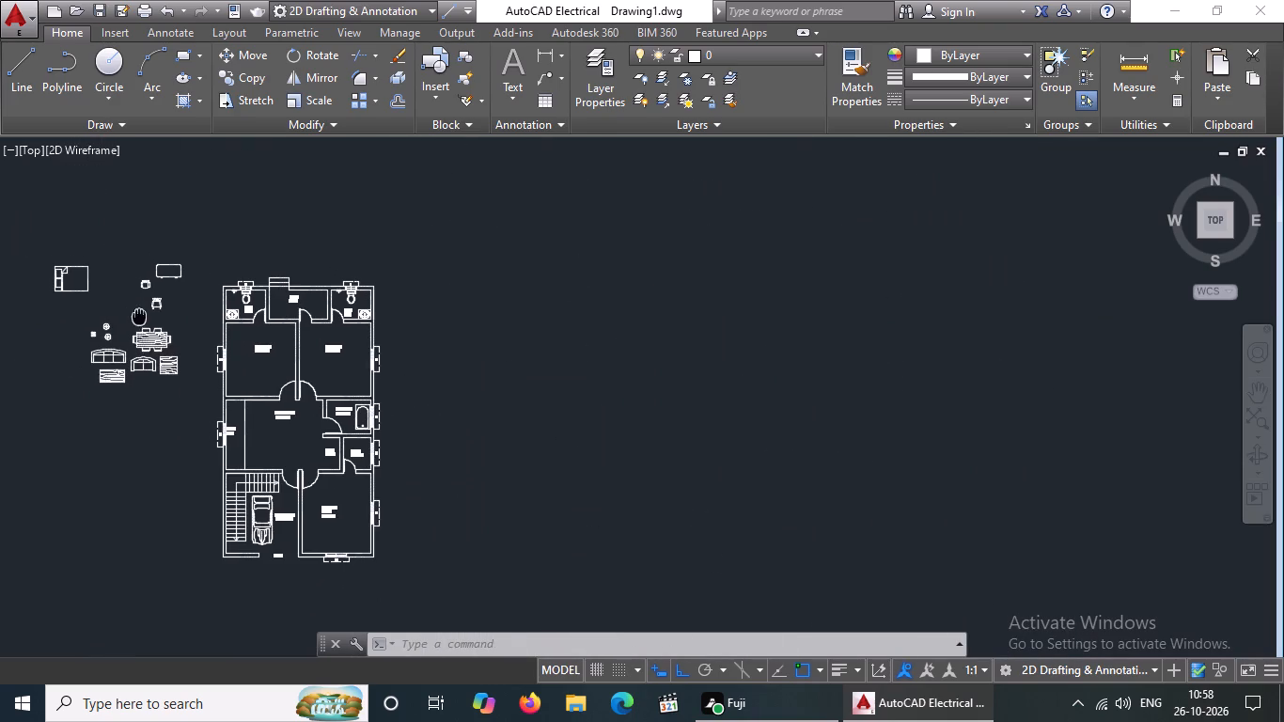
middle_click_drag(154, 332, 159, 337)
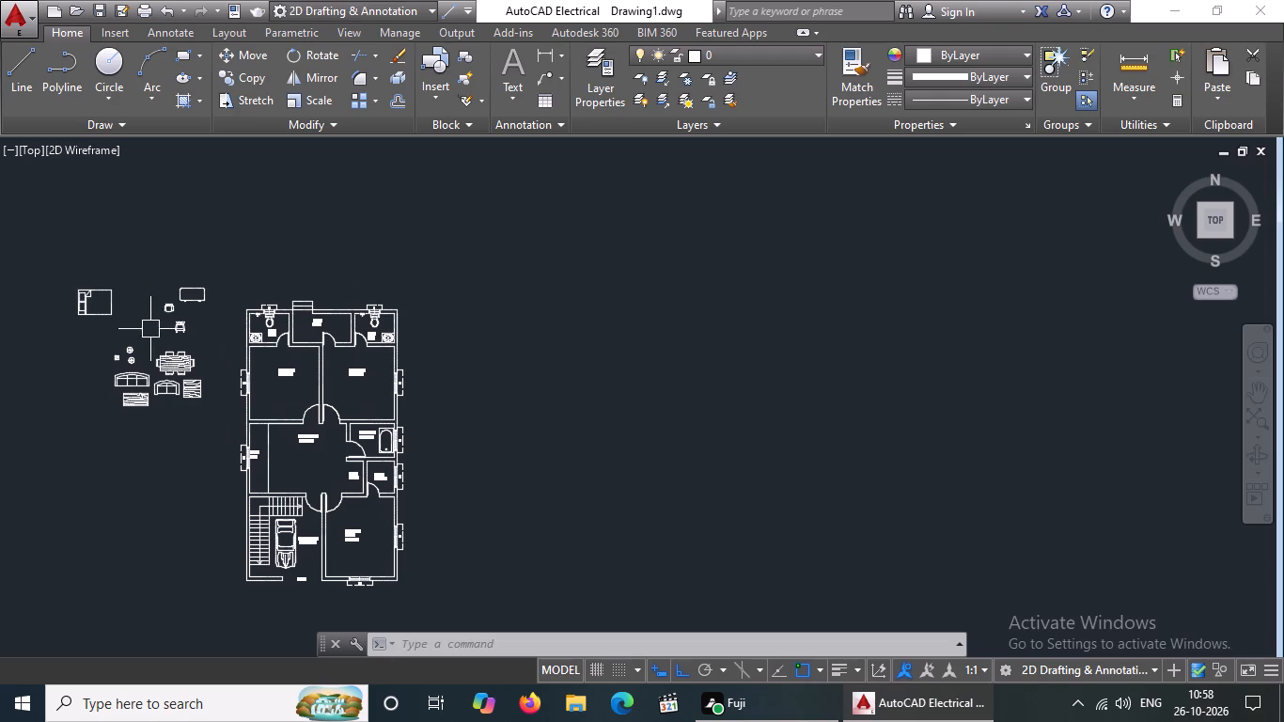
scroll(97, 305, "up", 2)
left_click(65, 300)
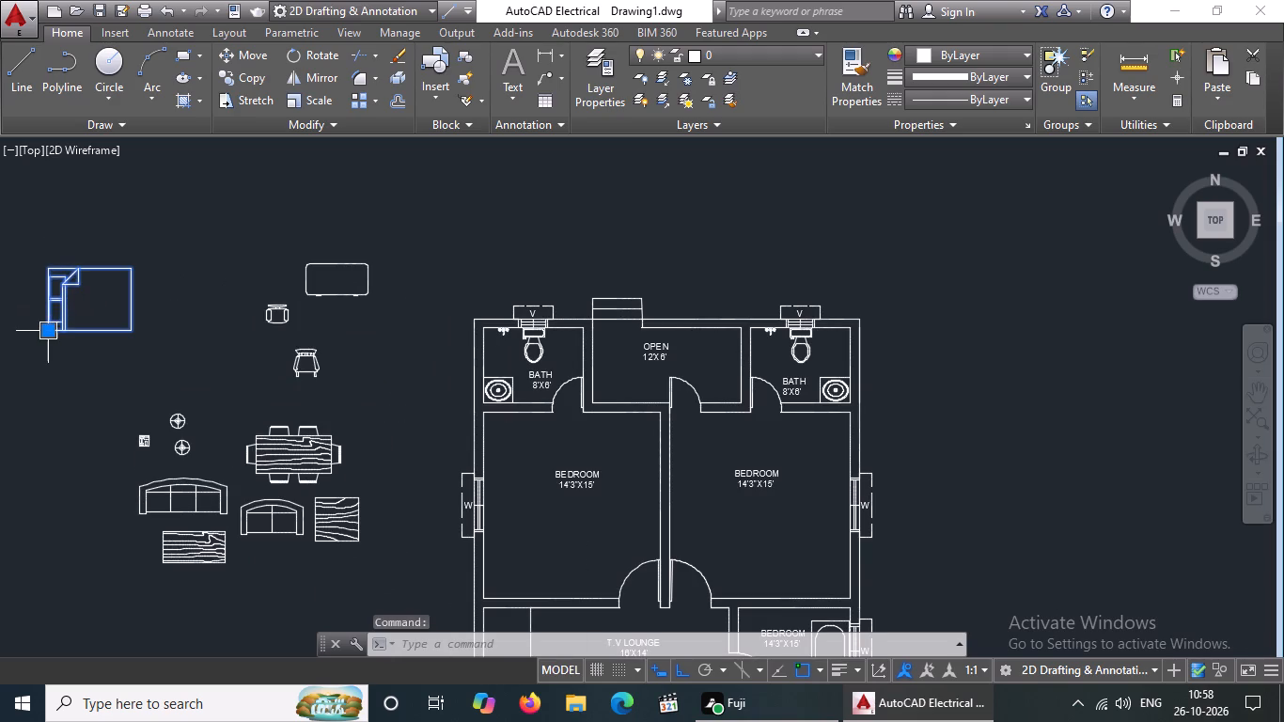
left_click_drag(50, 331, 70, 340)
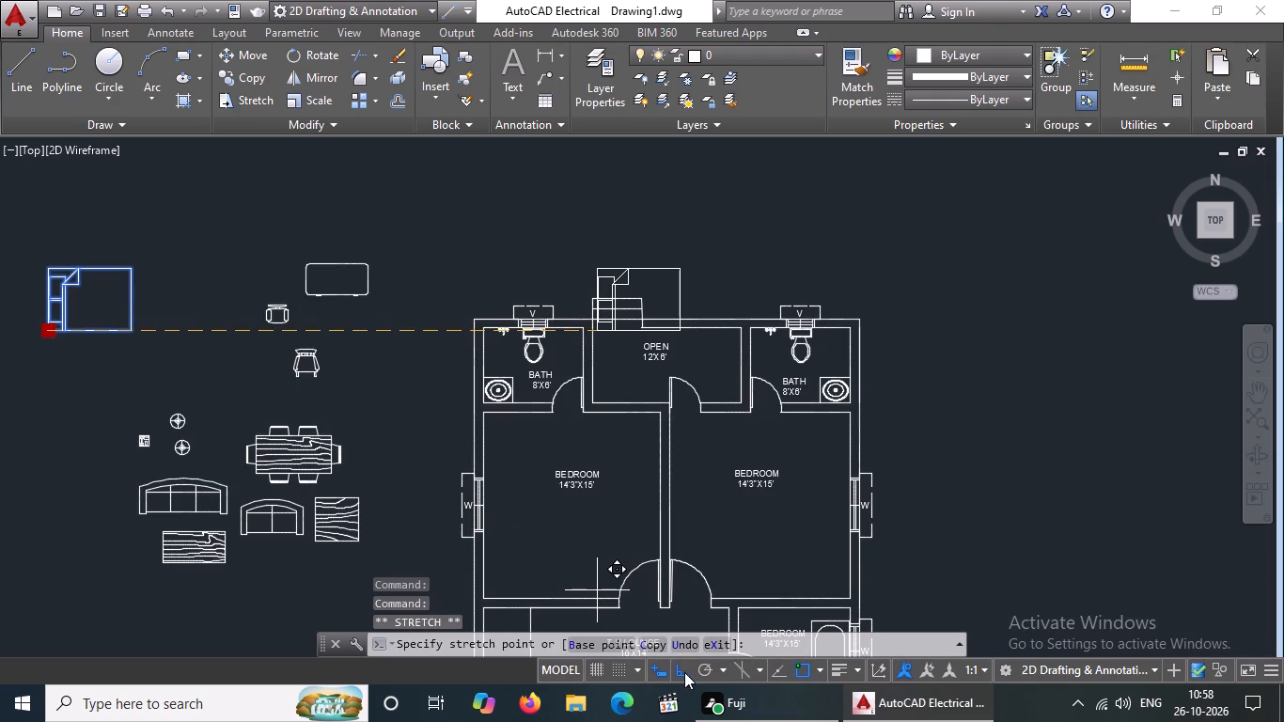
left_click(684, 670)
scroll(588, 596, "up", 3)
scroll(362, 458, "down", 2)
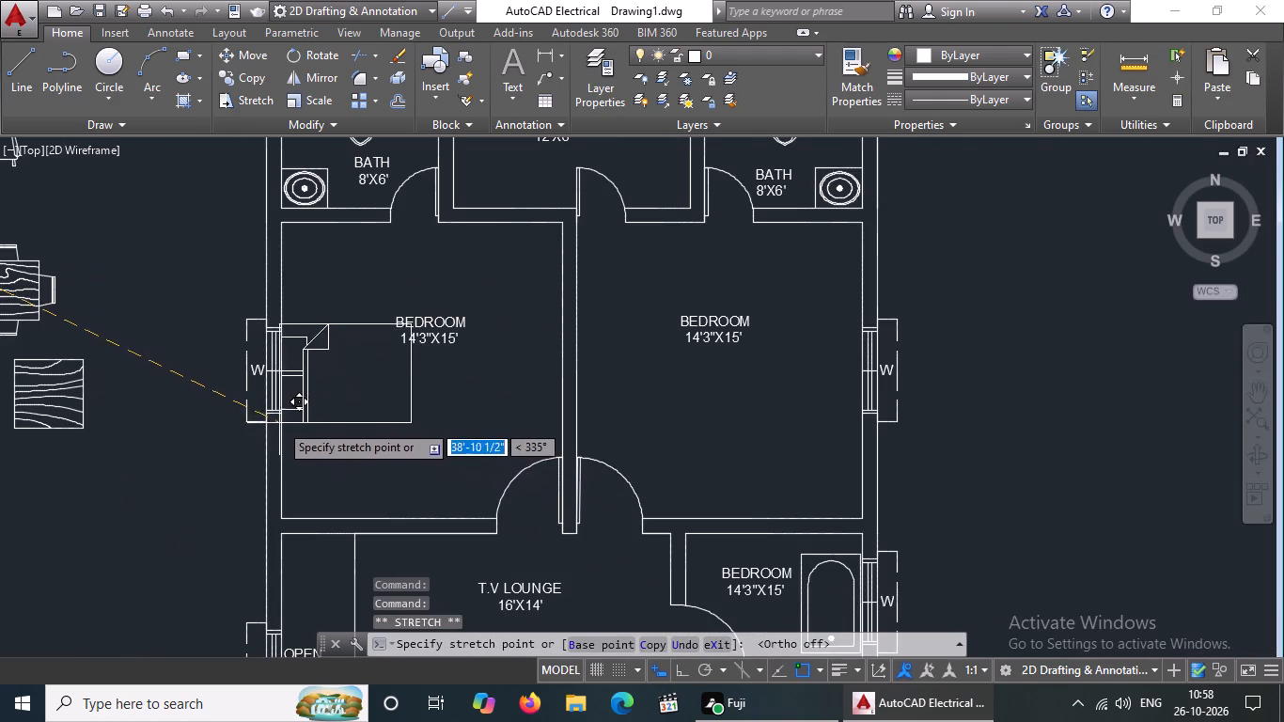
scroll(277, 421, "up", 2)
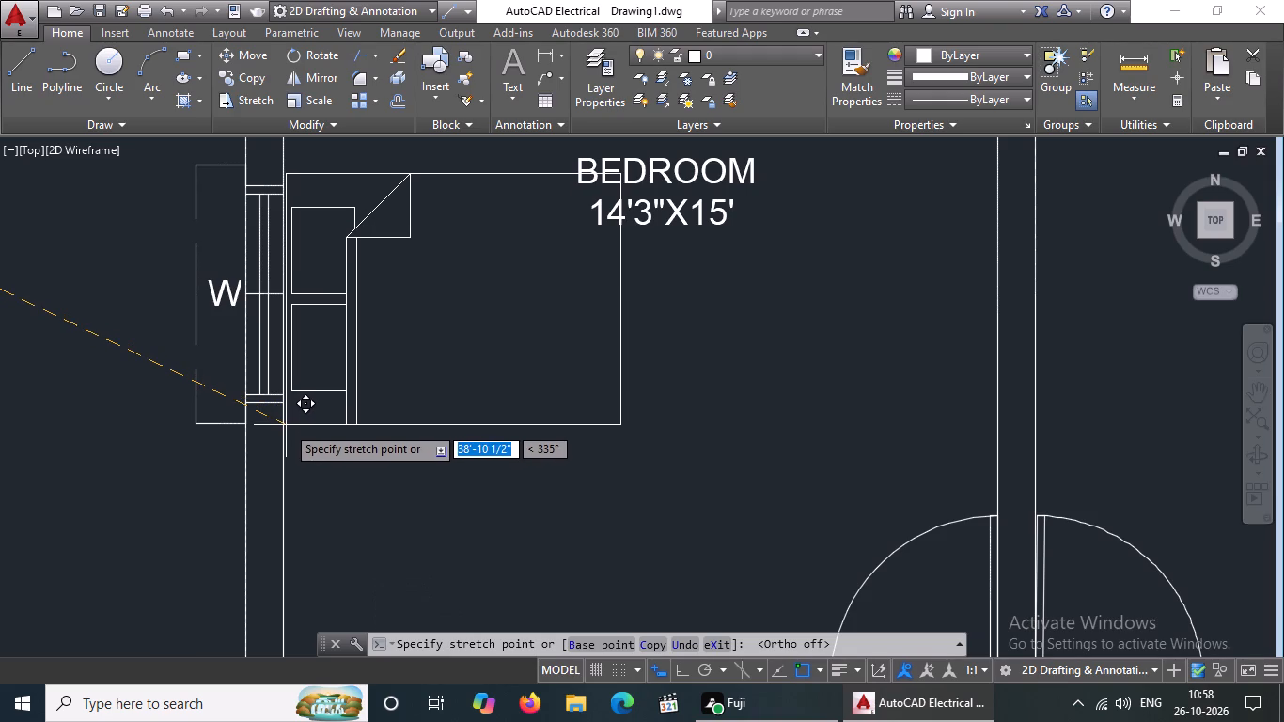
left_click(286, 425)
scroll(427, 457, "down", 3)
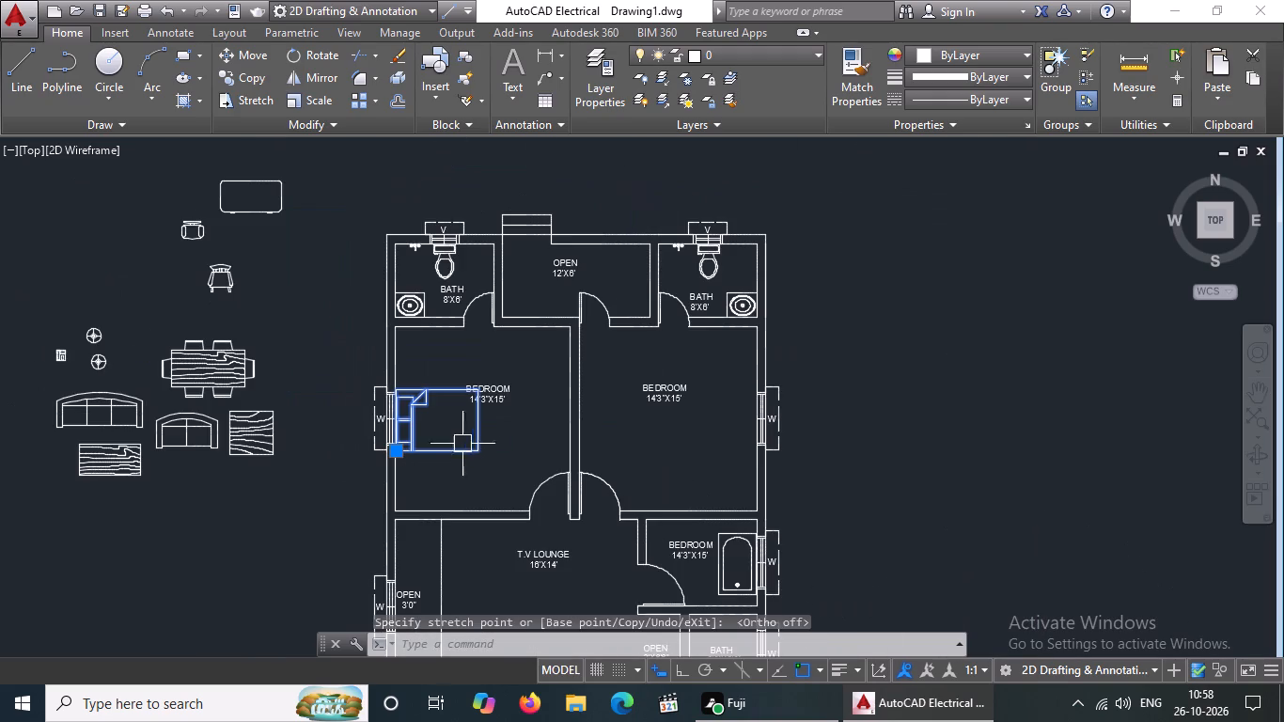
key("Escape")
Move the west bedroom's BEDROOM label south-east, clear of the bed.
left_click(504, 394)
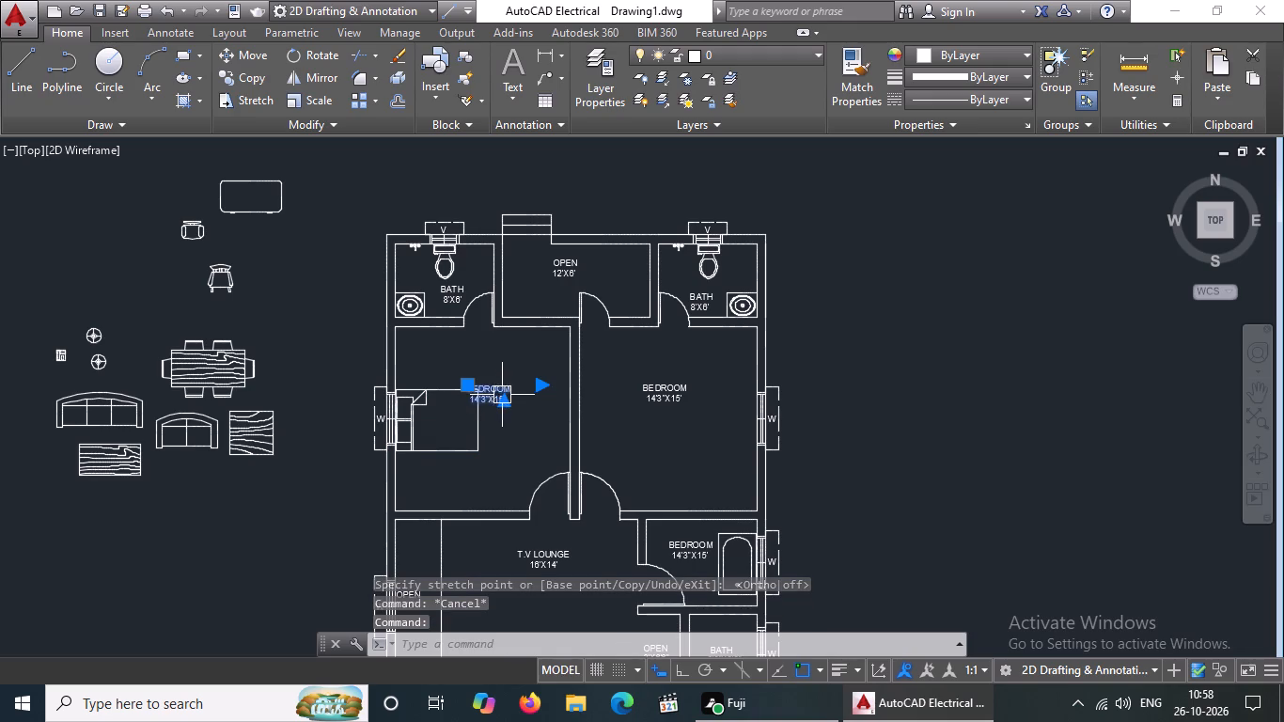
left_click(471, 383)
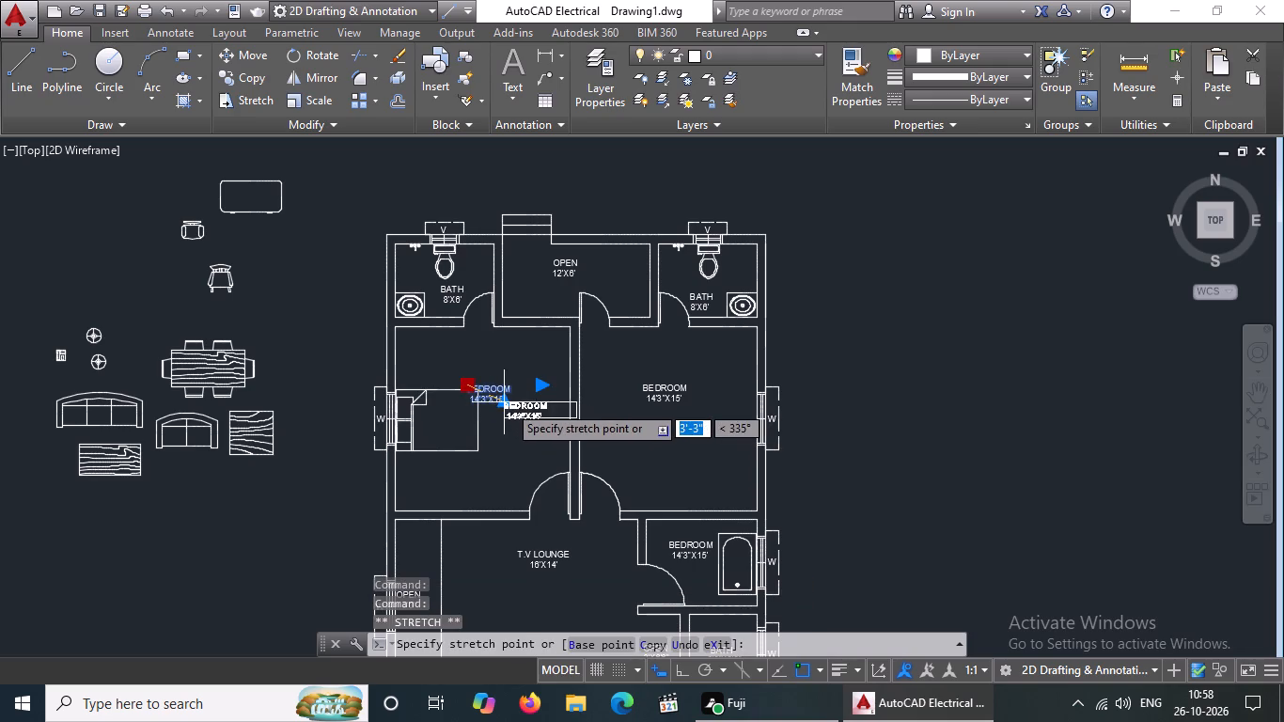
left_click(508, 402)
key("Escape")
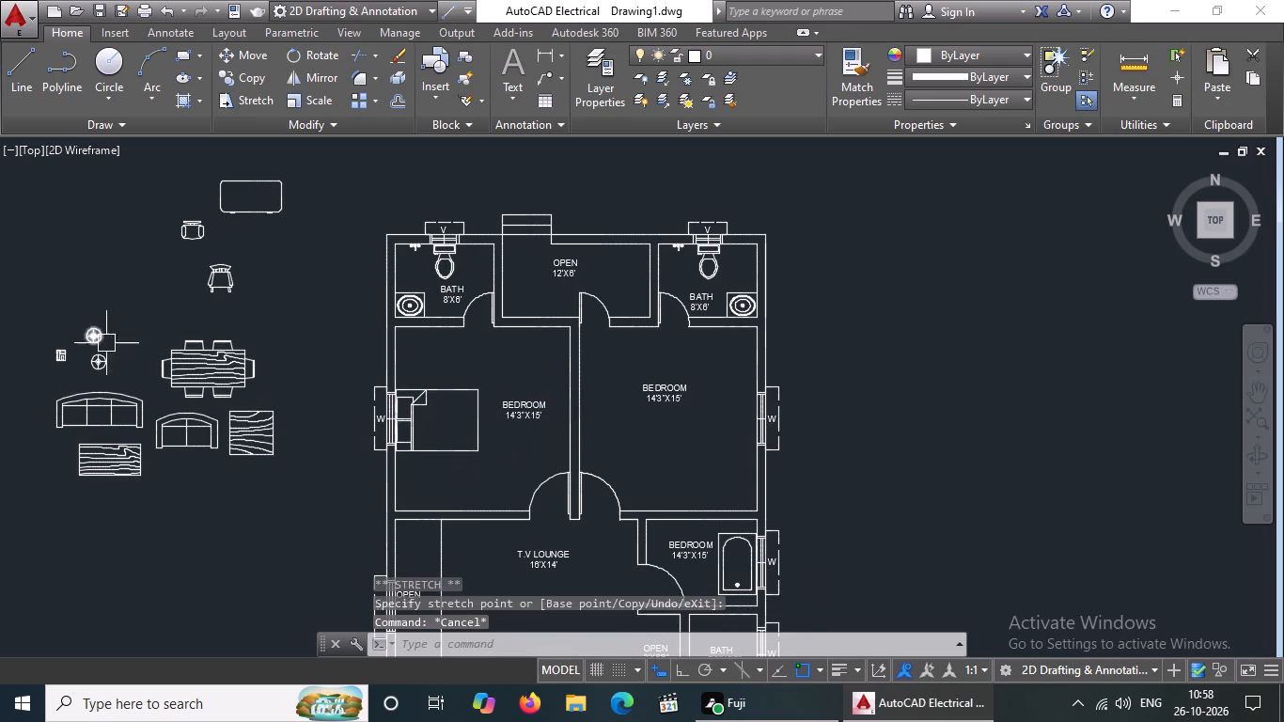
Move the lower of the two round lamp blocks outside the plan into the west bedroom, just north of the bed's pillow end.
scroll(100, 369, "up", 1)
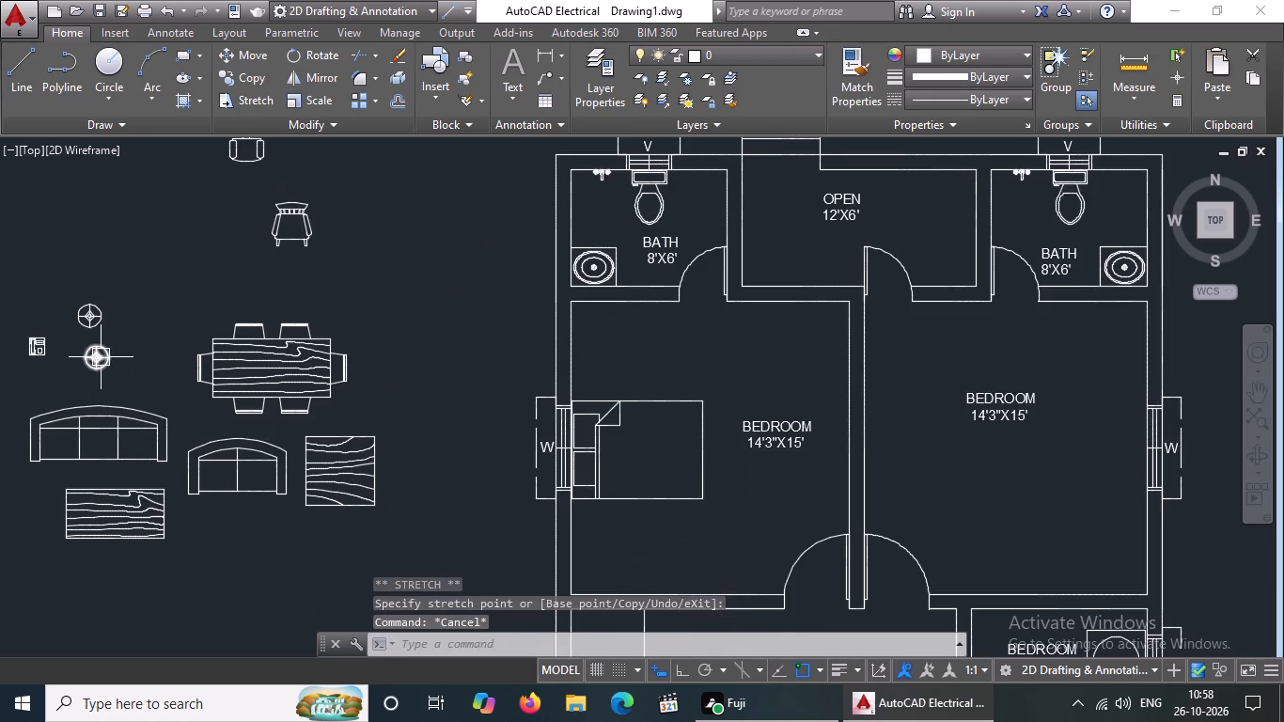
left_click(100, 357)
left_click(96, 358)
scroll(601, 405, "up", 2)
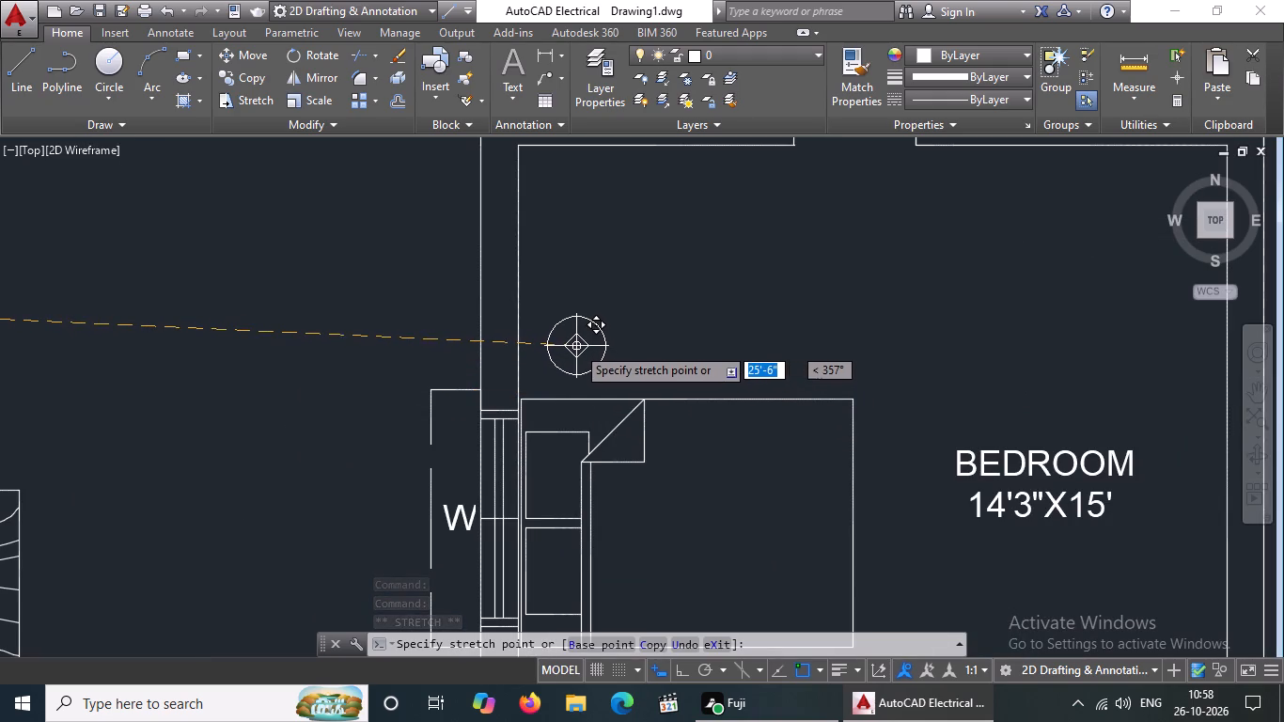
left_click(575, 345)
scroll(591, 322, "down", 3)
key("Escape")
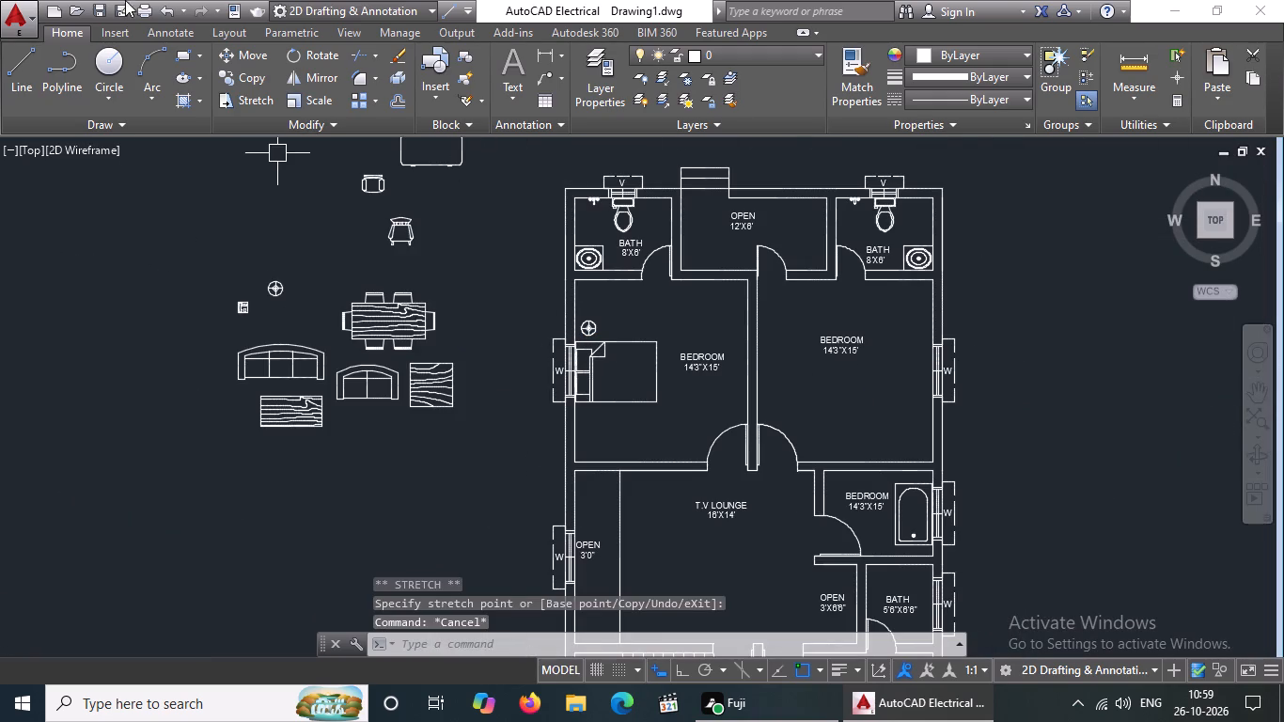
With Ortho on, copy the bedside lamp about 7'-2" straight south to the other side of the bed.
scroll(612, 363, "up", 2)
left_click(544, 272)
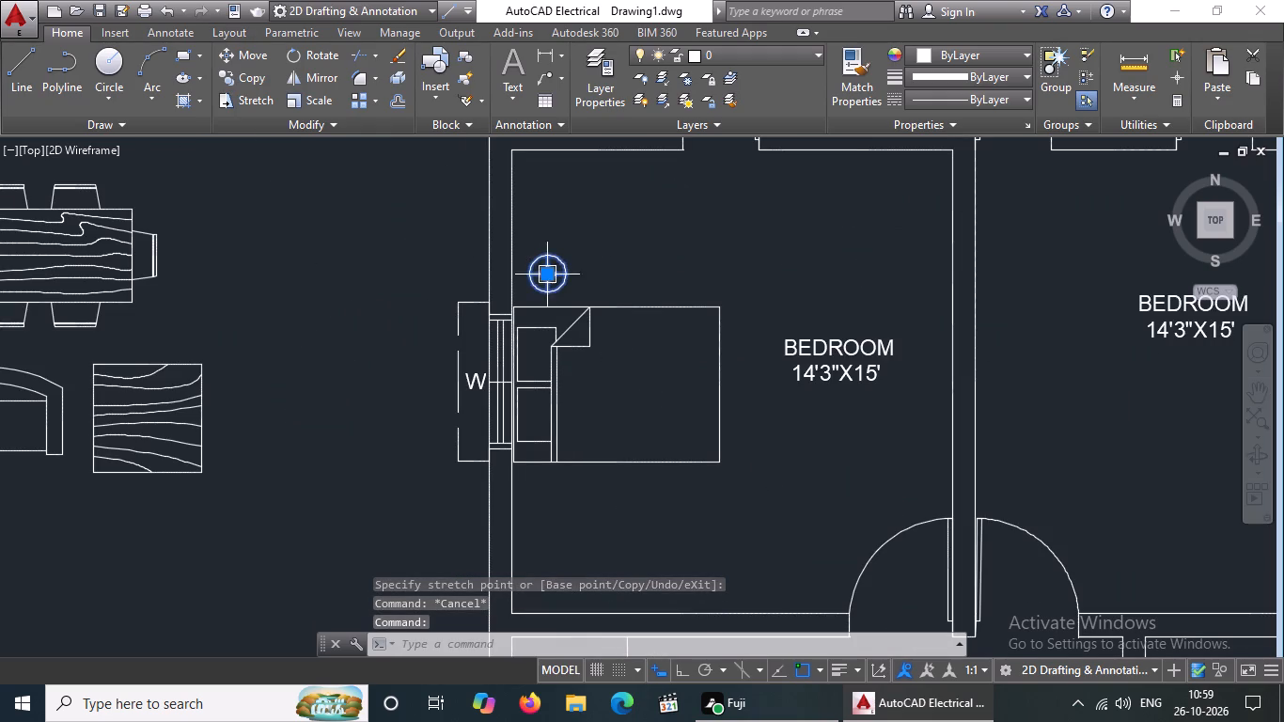
left_click(243, 78)
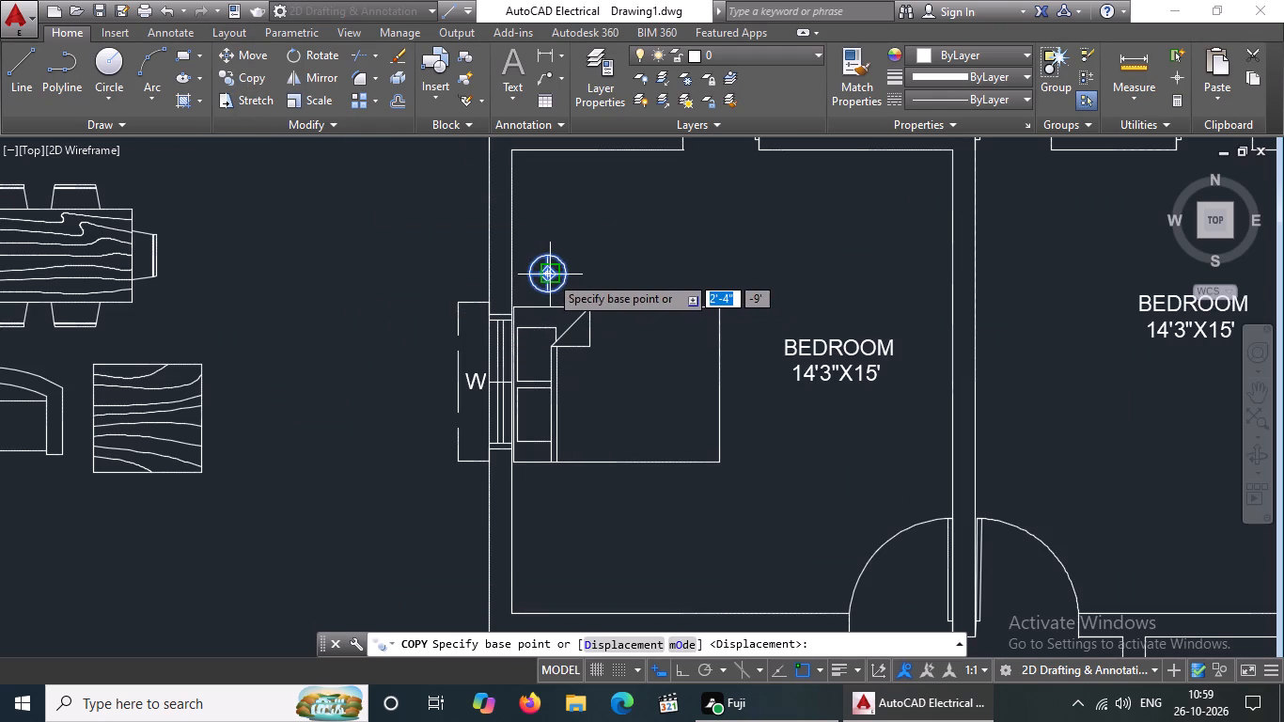
left_click(547, 275)
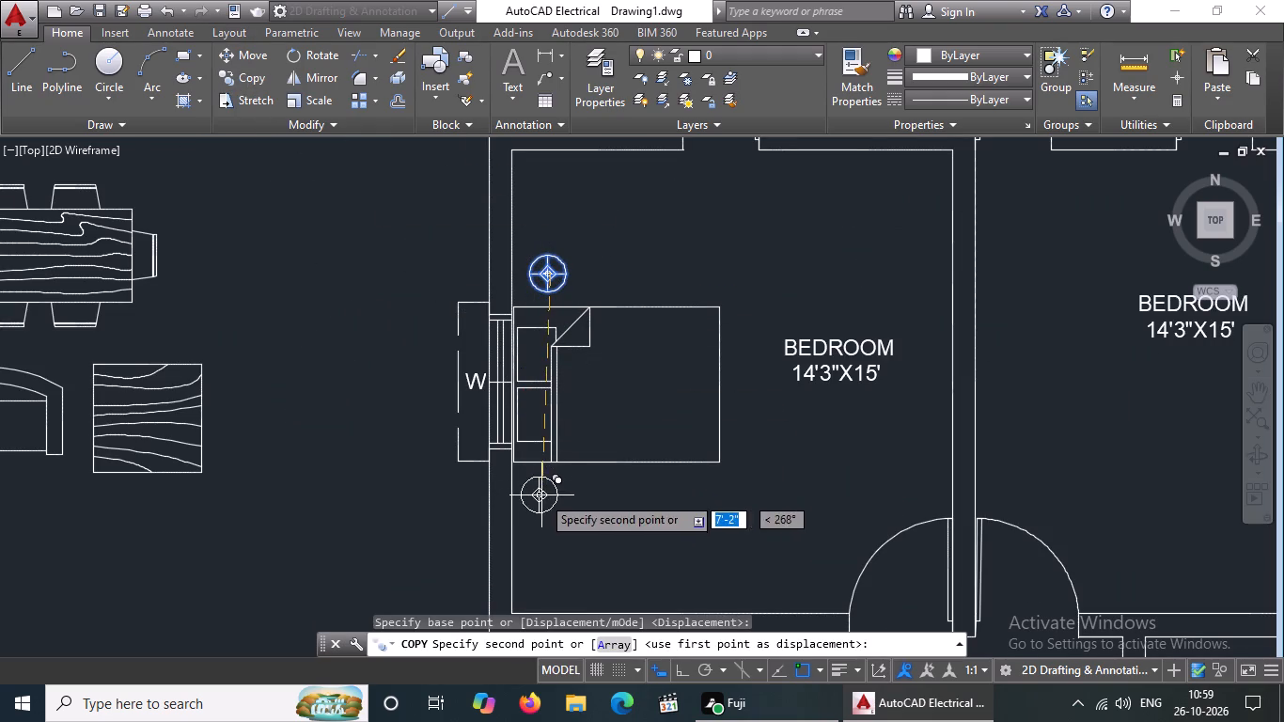
left_click(684, 667)
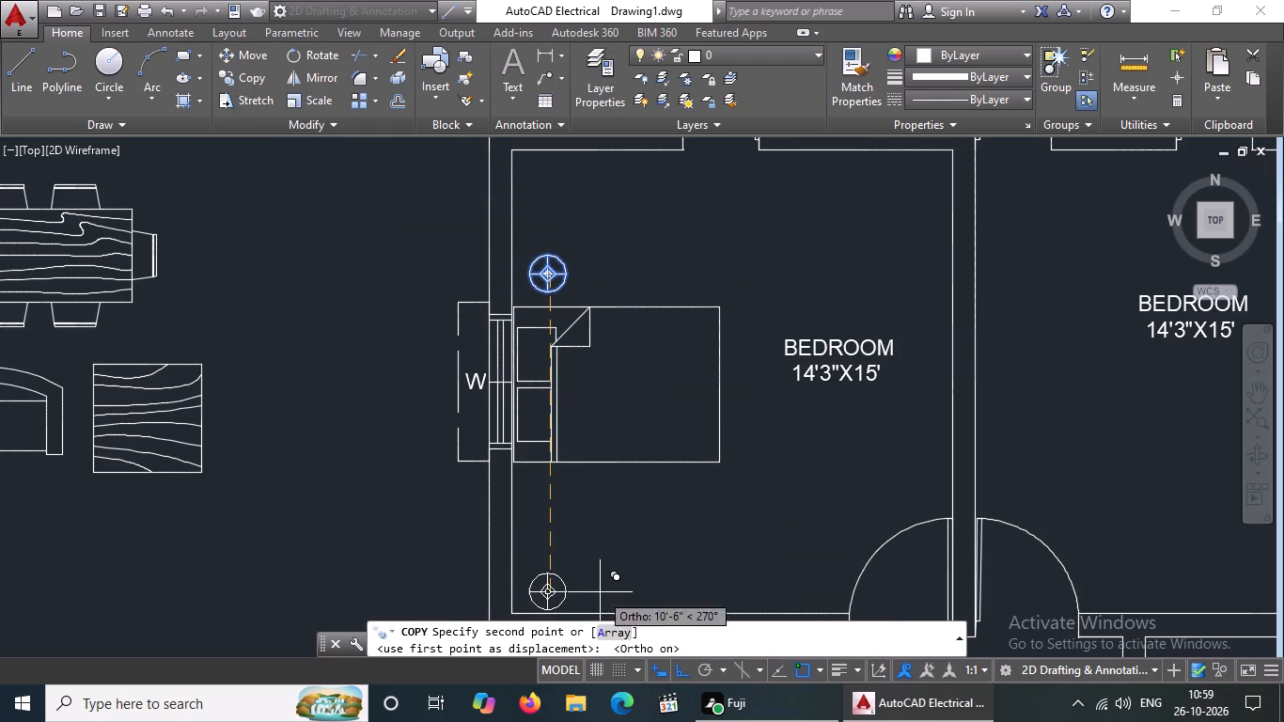
left_click(615, 496)
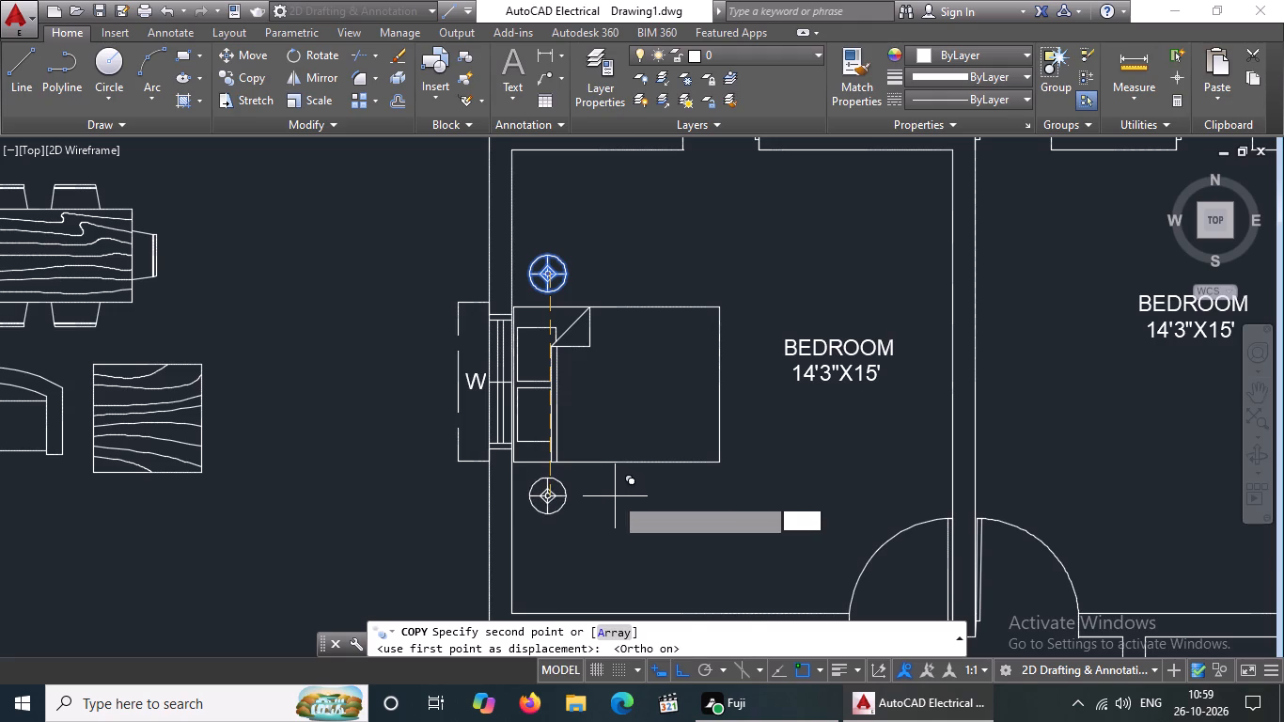
scroll(619, 487, "down", 3)
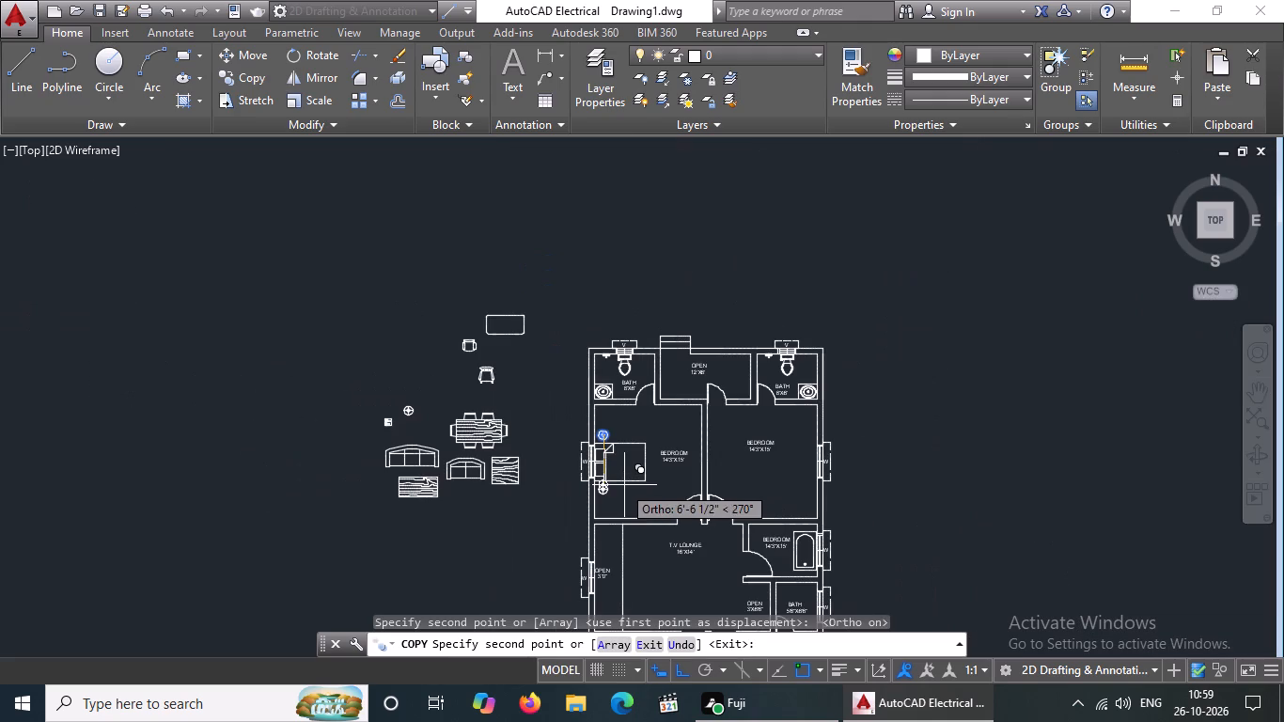
key("Escape")
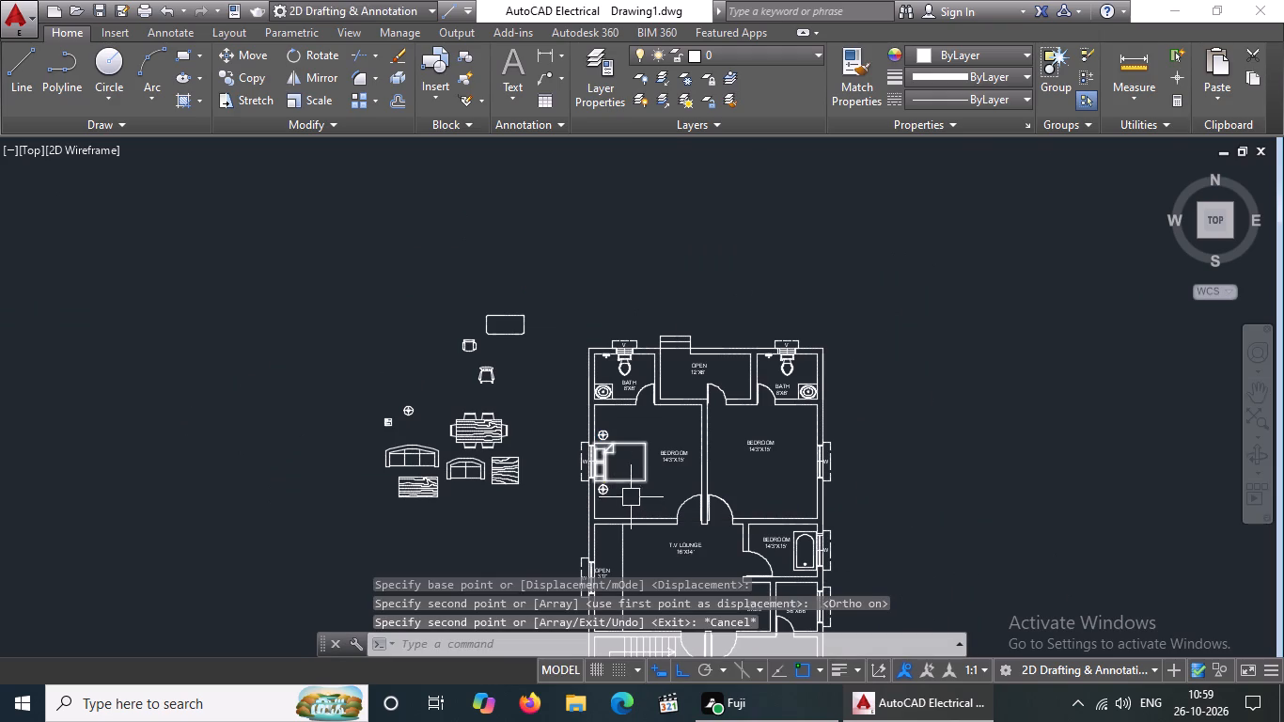
With Ortho off, move the rounded rectangular furniture block into the north-east corner of the west bedroom, against the north wall.
scroll(666, 510, "up", 2)
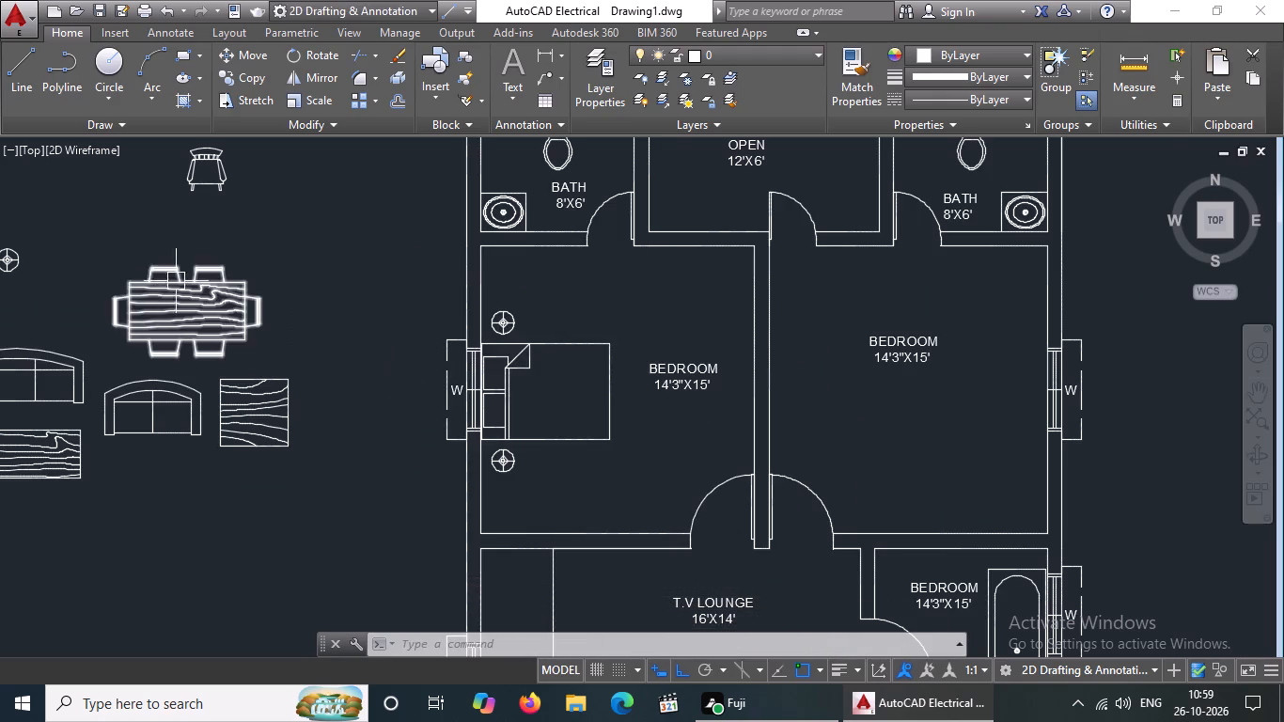
scroll(278, 320, "down", 2)
left_click(277, 217)
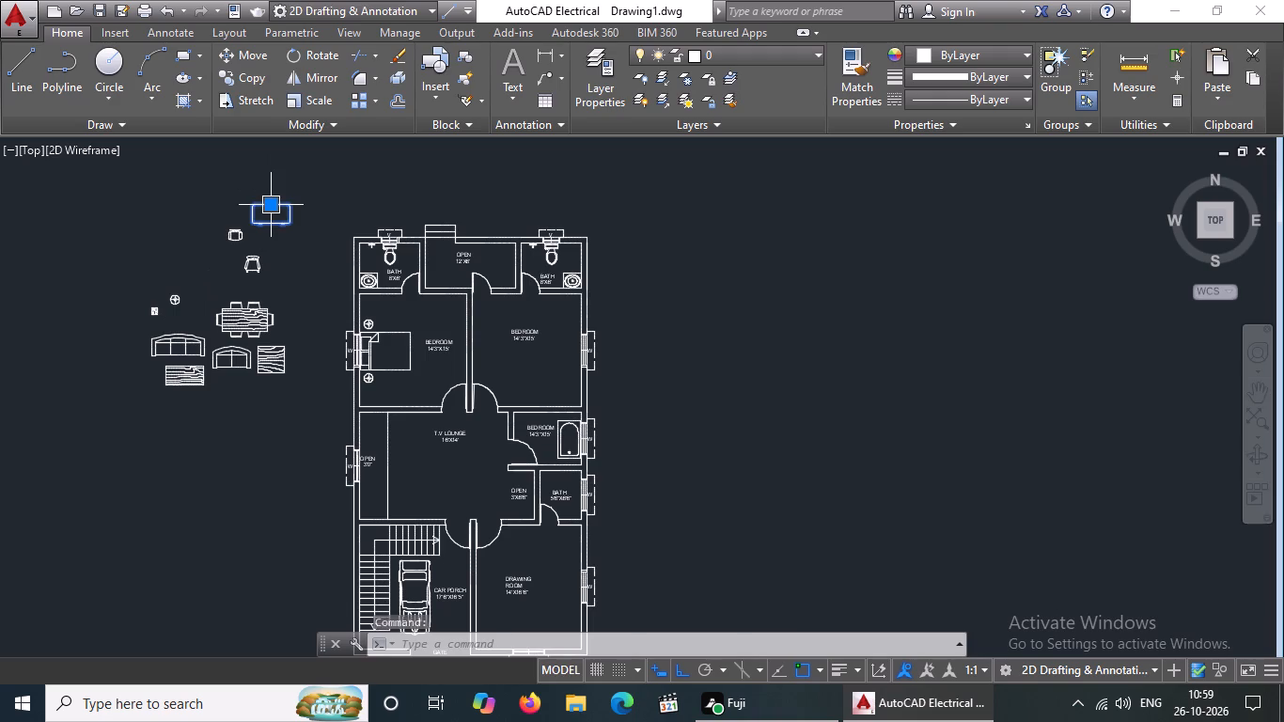
left_click_drag(265, 203, 324, 228)
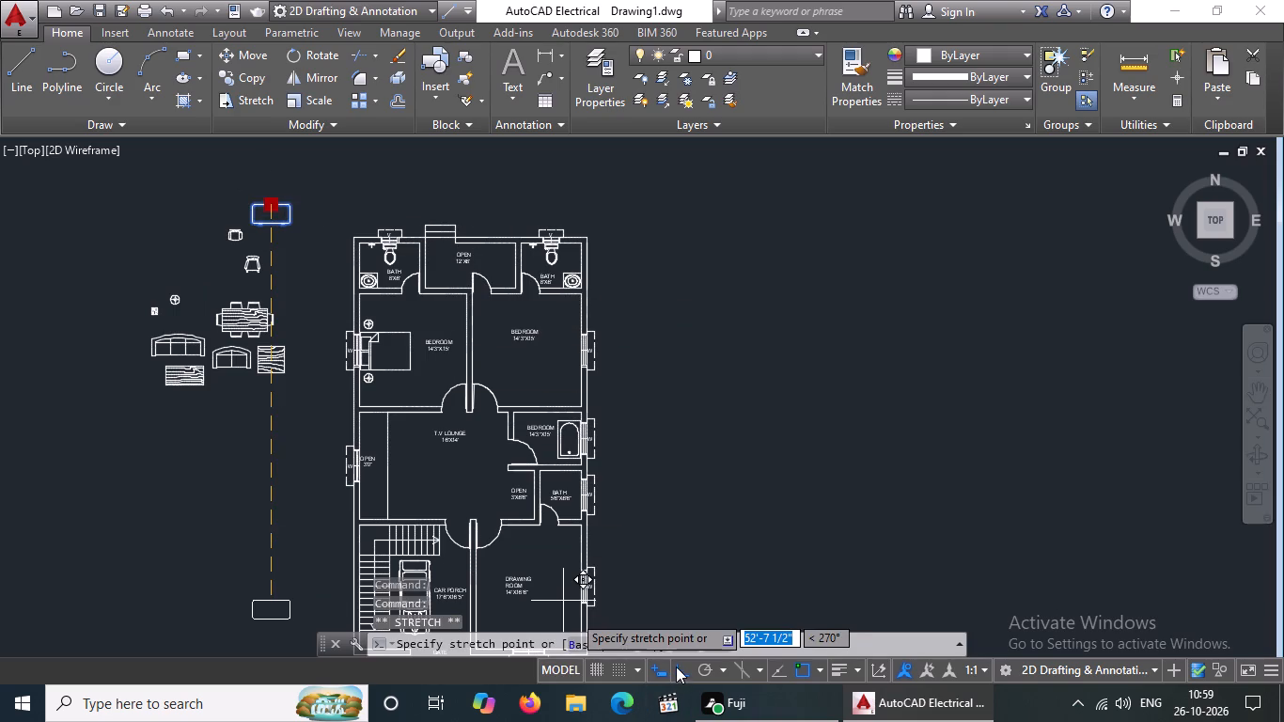
left_click(678, 666)
scroll(412, 318, "up", 3)
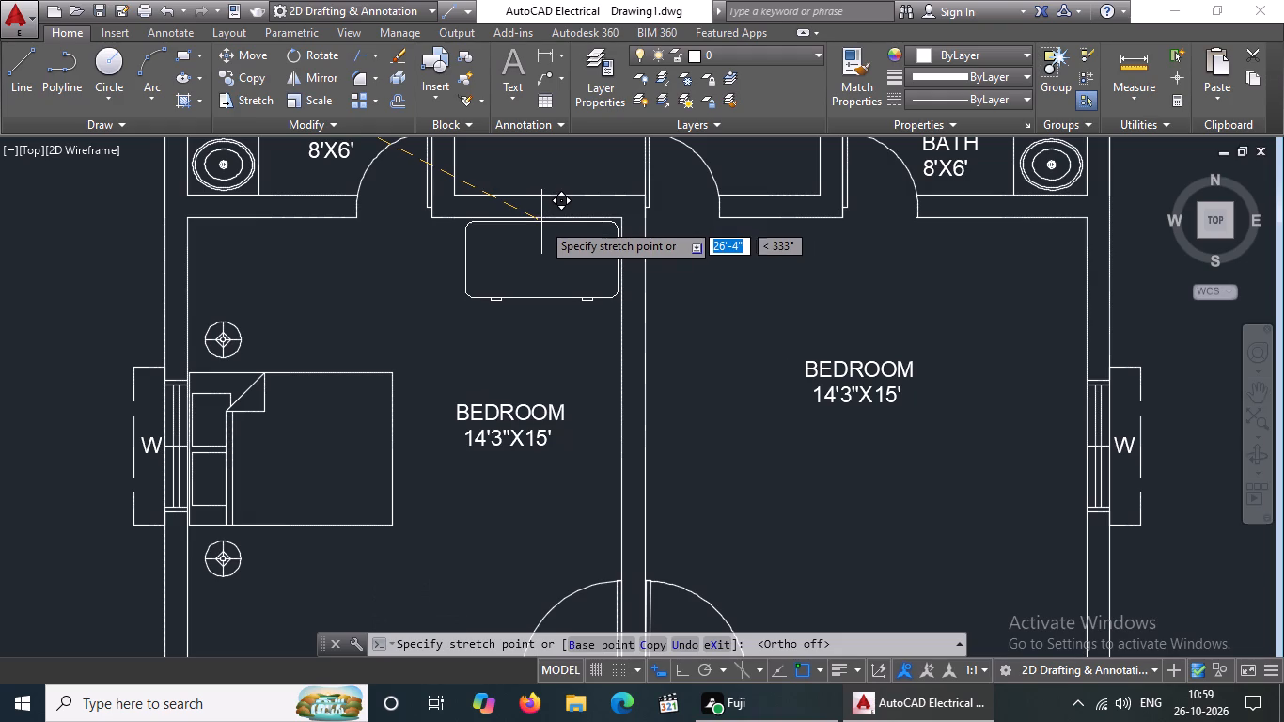
left_click(541, 222)
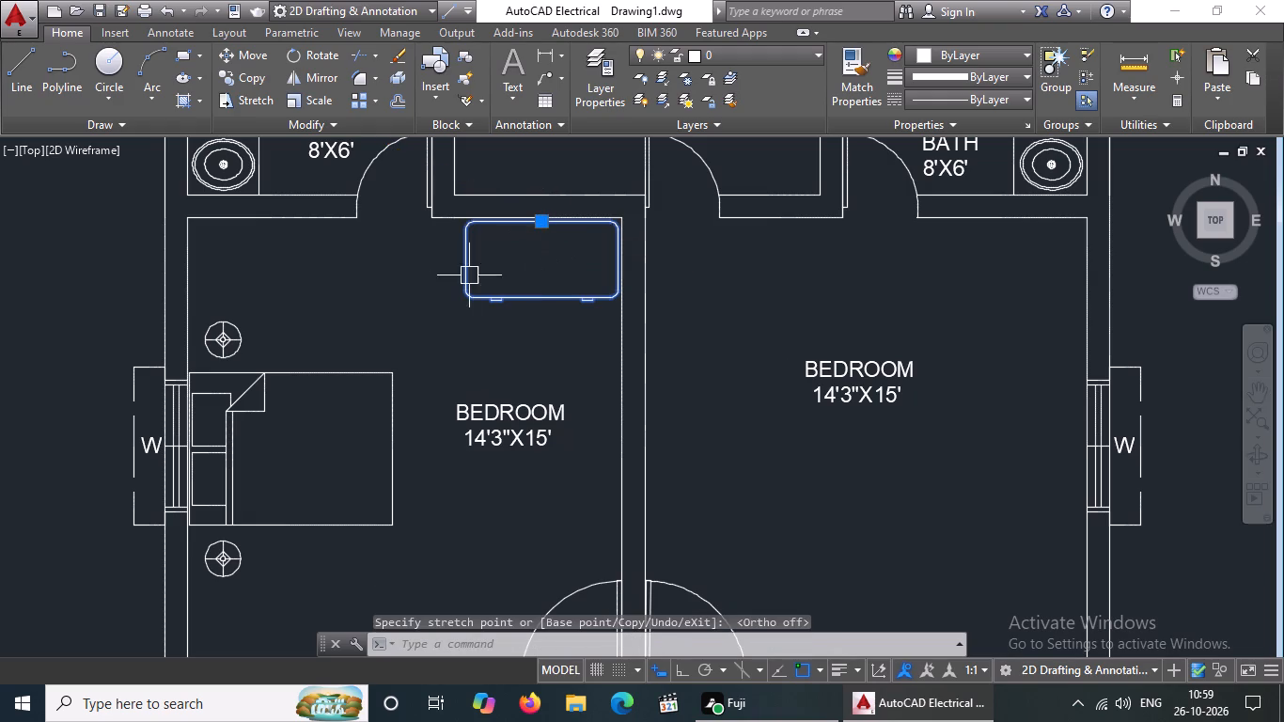
key("Escape")
With Ortho on, rotate the rocking chair block outside the plan by 180°.
scroll(353, 268, "down", 3)
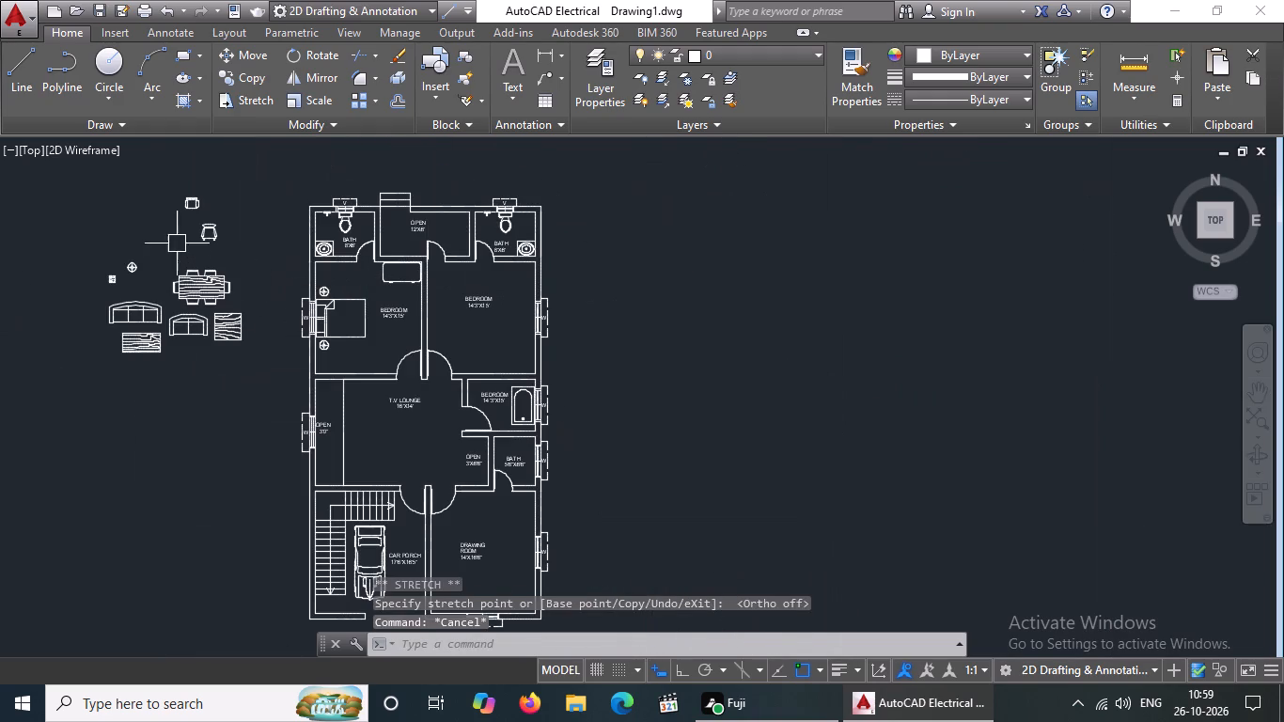
left_click(209, 237)
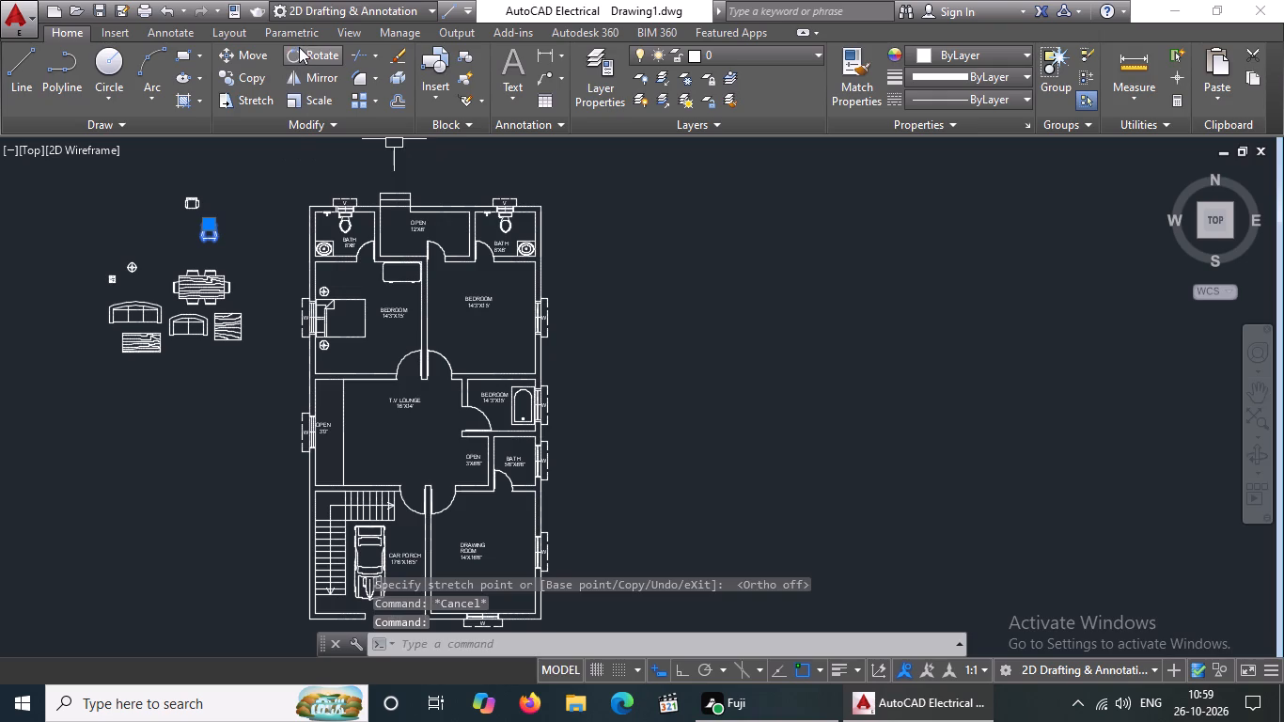
left_click(300, 48)
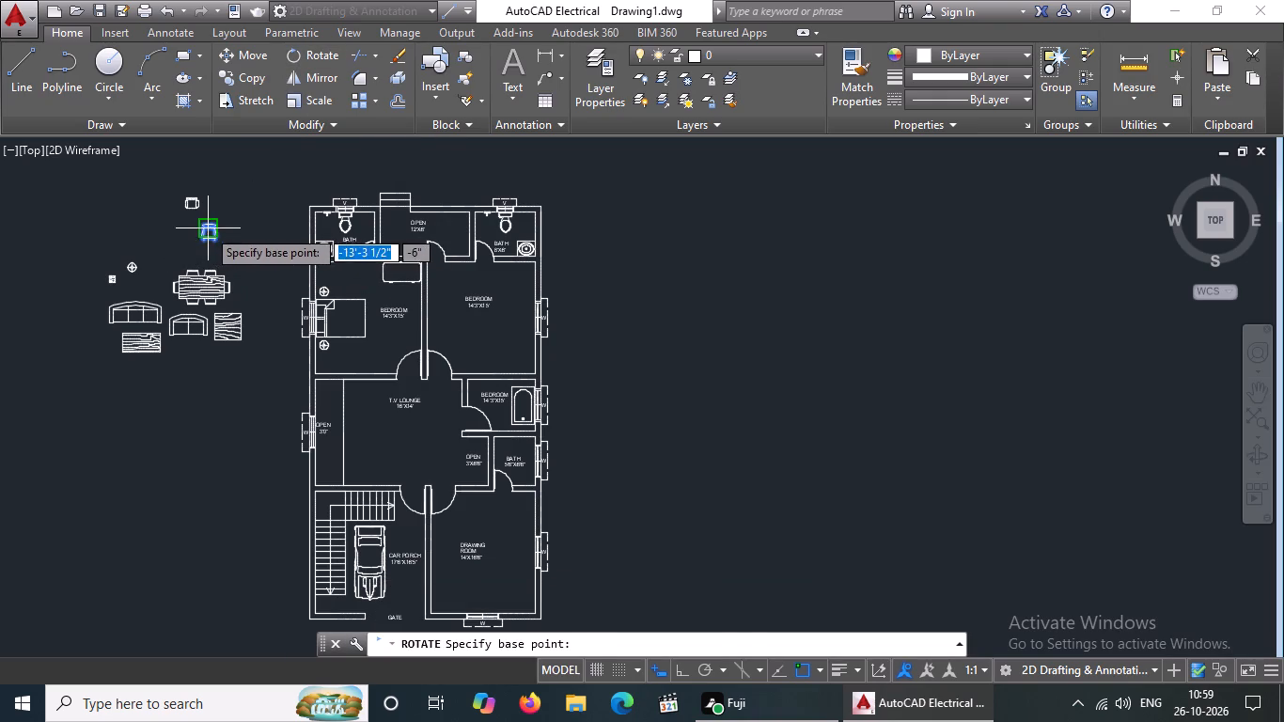
left_click(208, 227)
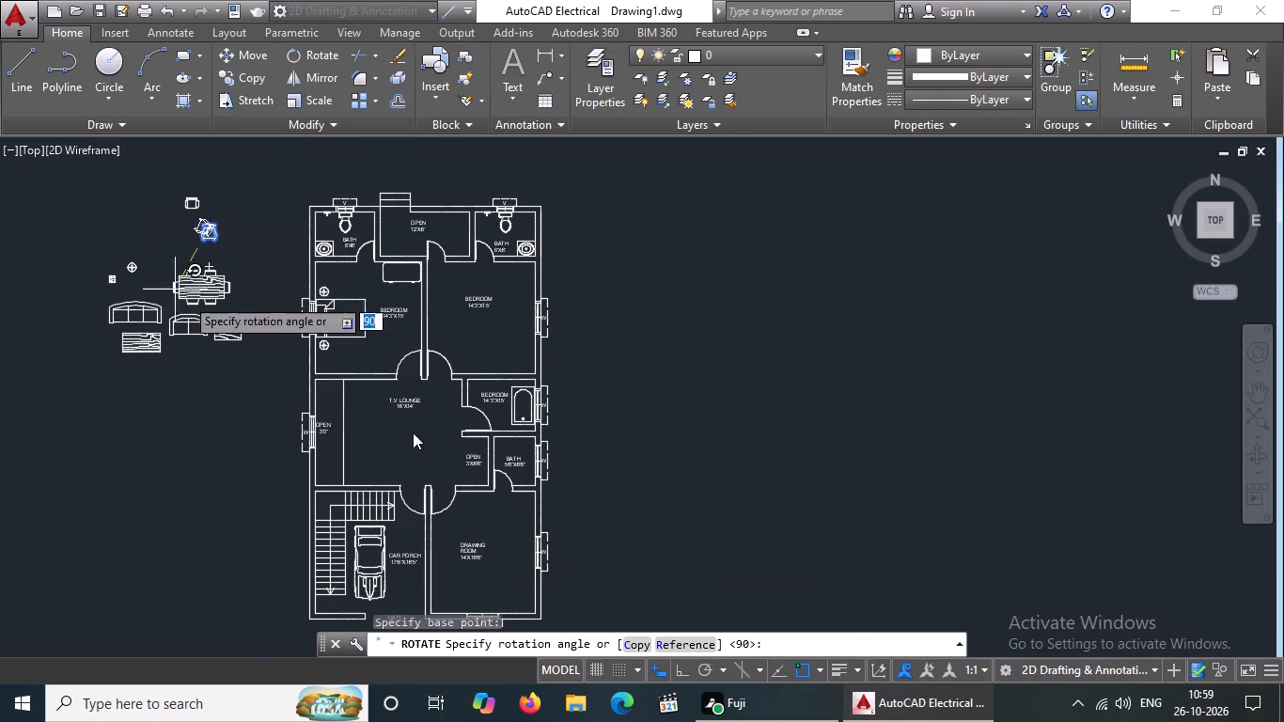
left_click(683, 667)
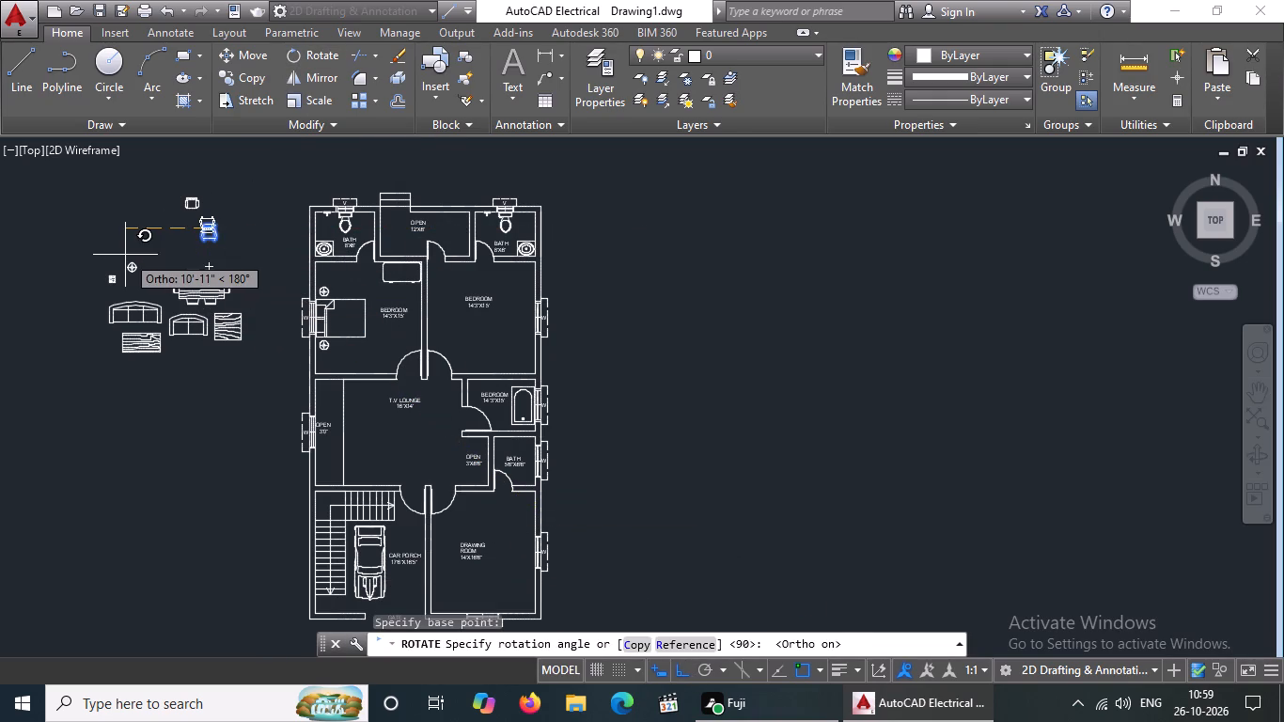
left_click(125, 254)
With Ortho off, move the rotated rocking chair into the west bedroom, just south of the desk and facing it.
scroll(196, 220, "up", 2)
left_click(225, 247)
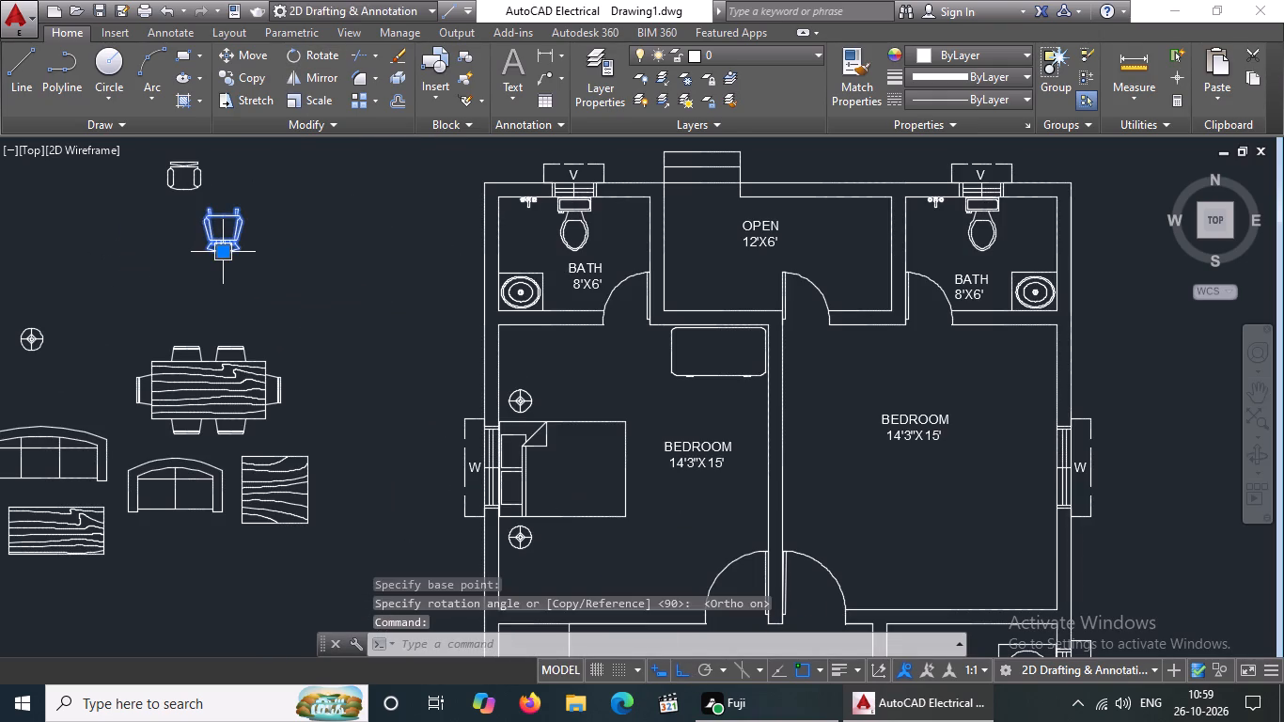
left_click(223, 246)
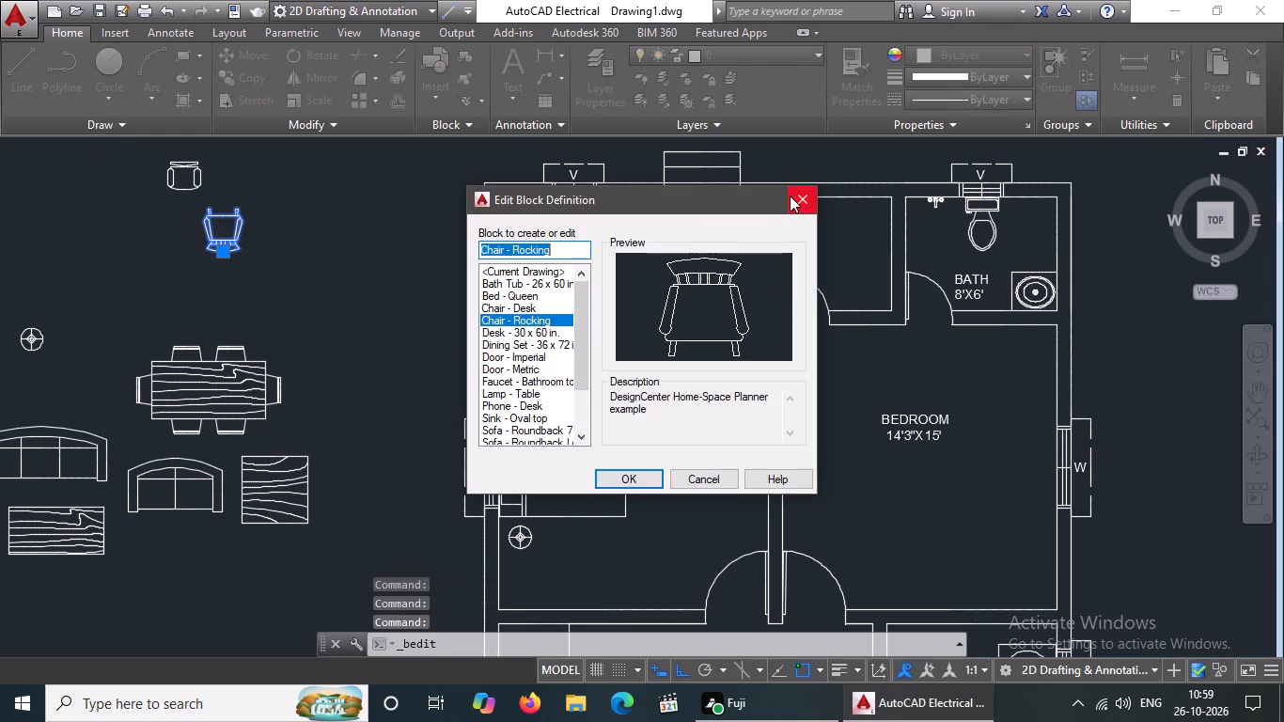
left_click(791, 196)
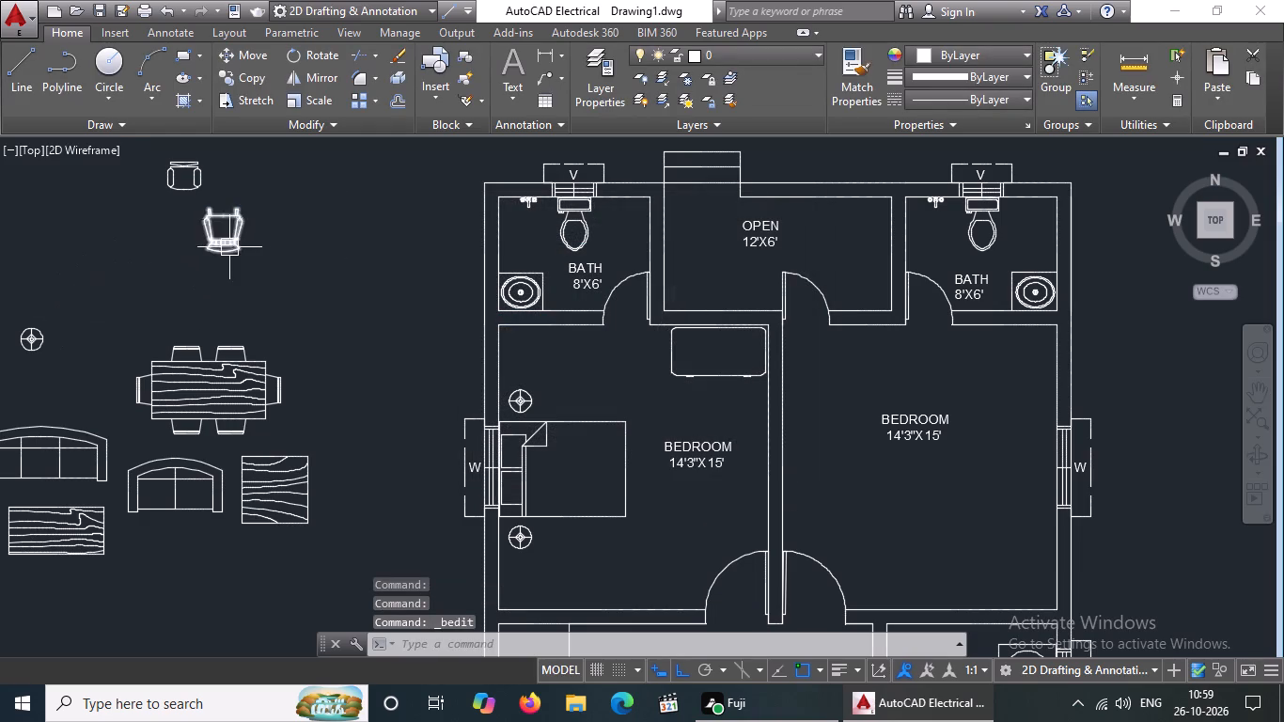
left_click(229, 247)
left_click(222, 249)
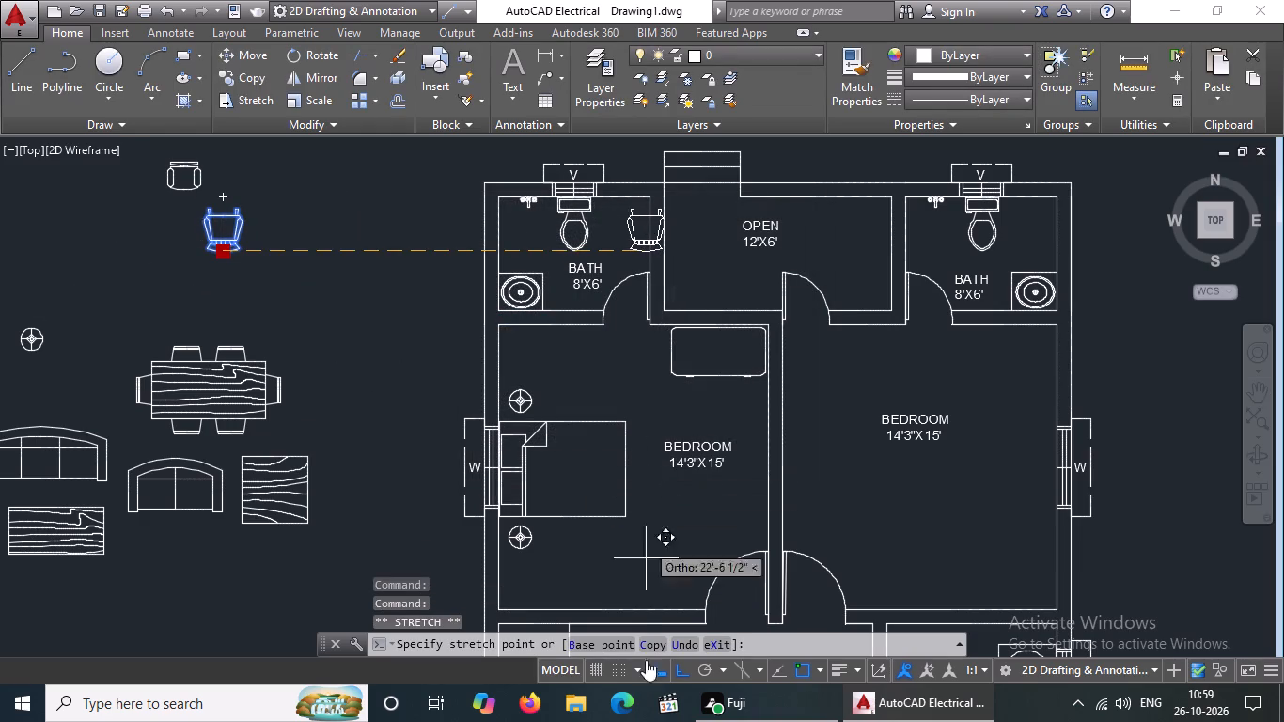
left_click(681, 667)
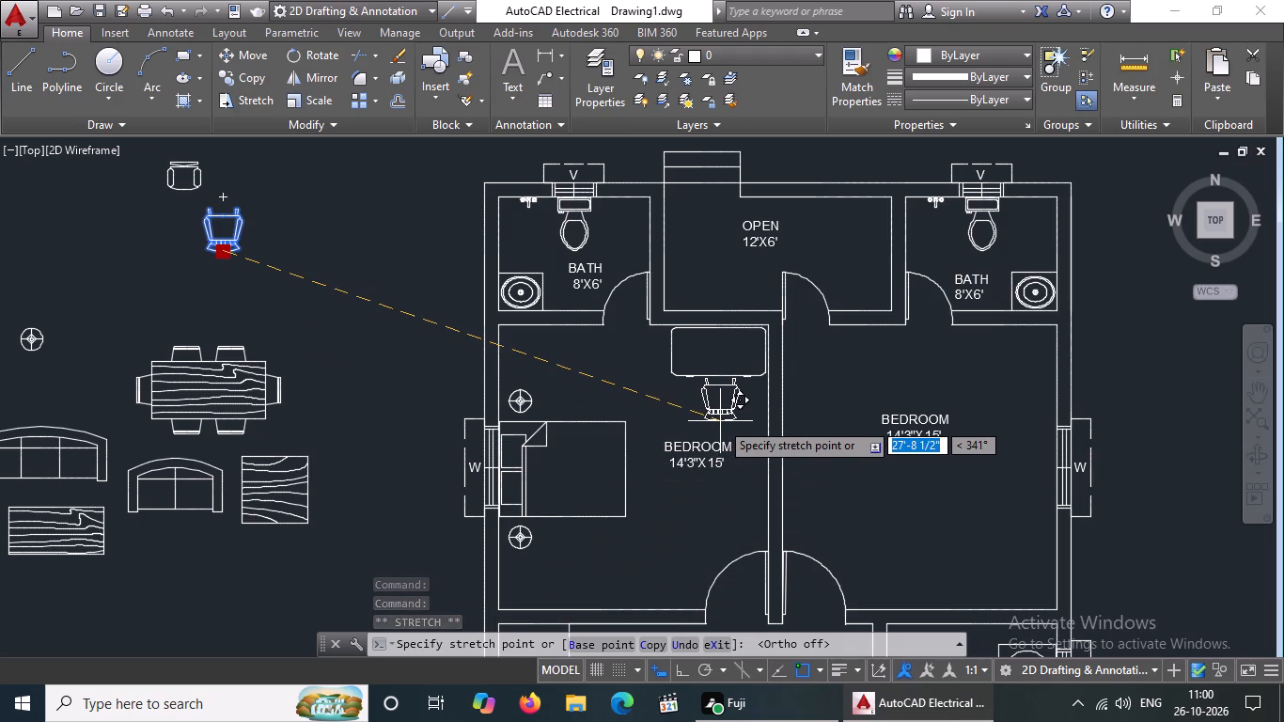
left_click(720, 421)
scroll(745, 476, "down", 2)
key("Escape")
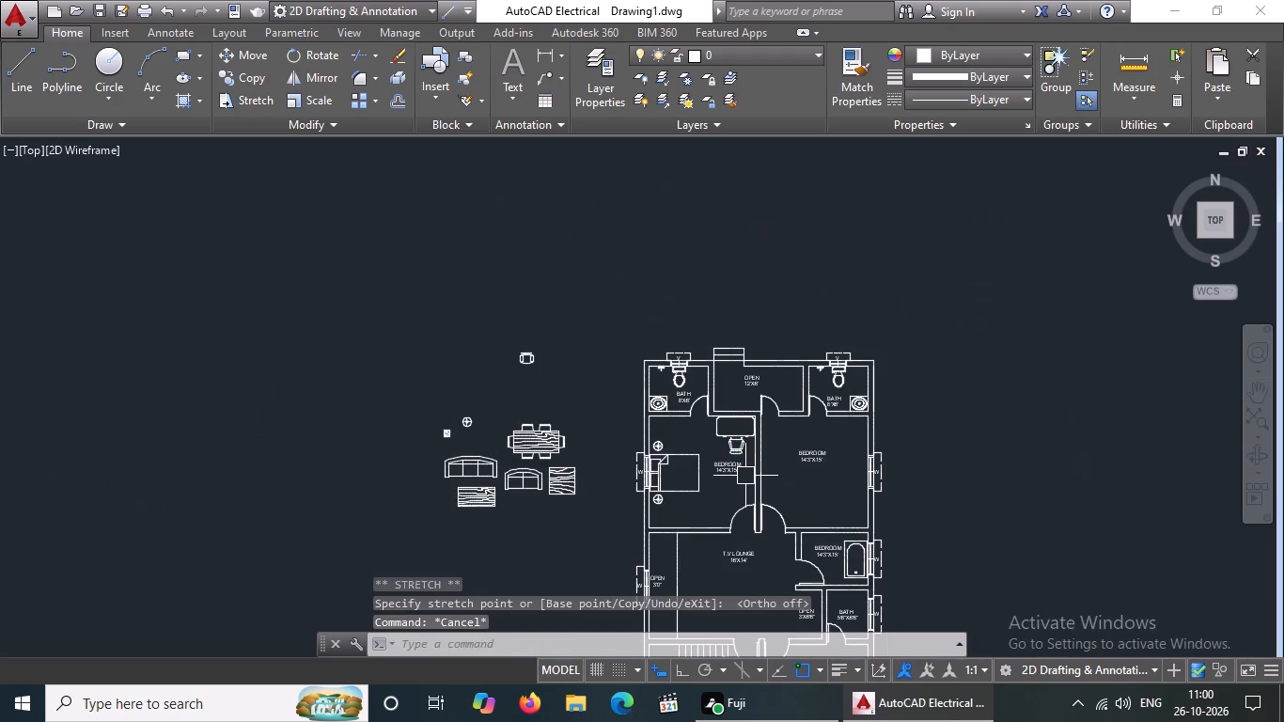
Move the west bedroom's BEDROOM label slightly south, farther from the chair.
middle_click(822, 454)
middle_click_drag(815, 444, 764, 432)
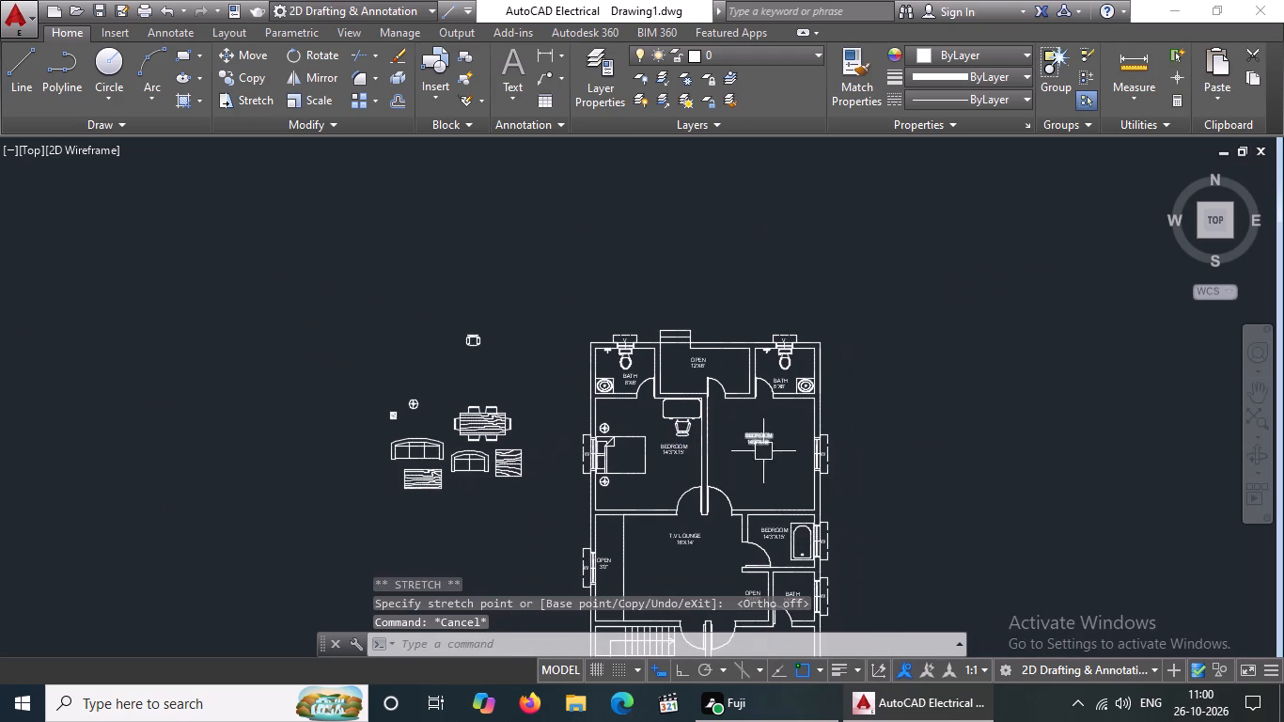
scroll(759, 477, "up", 2)
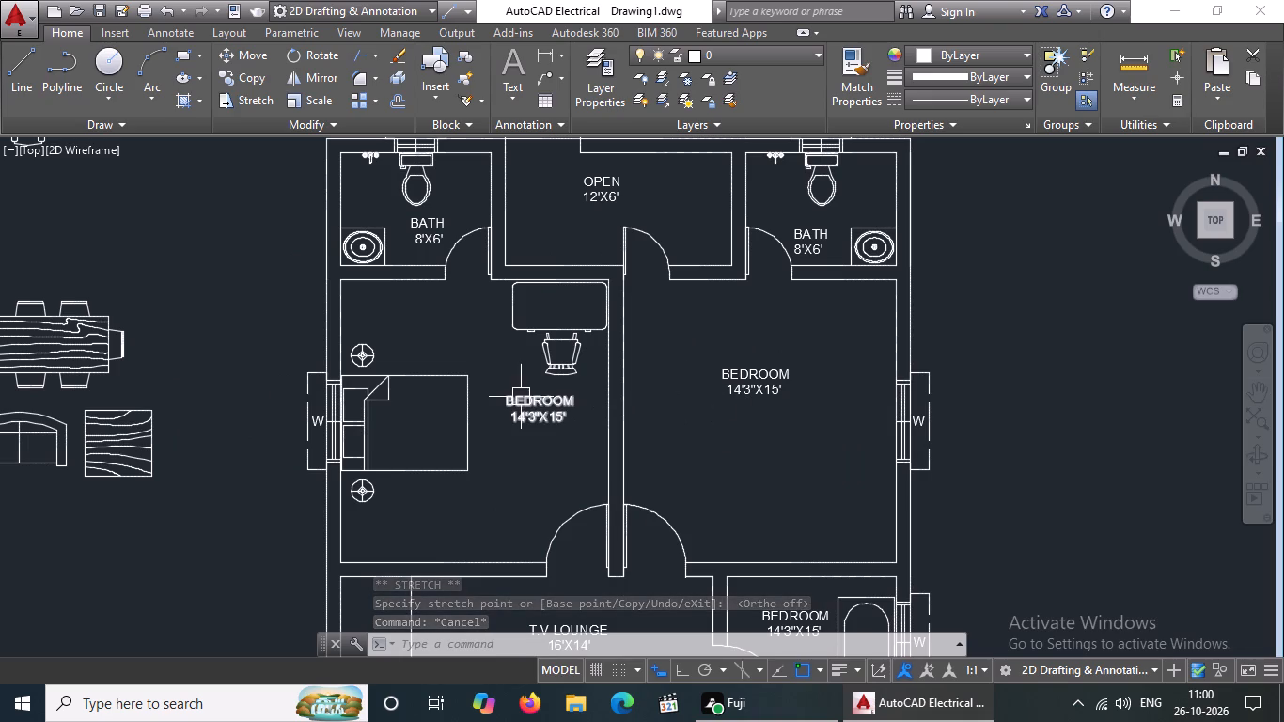
left_click(537, 410)
left_click(510, 394)
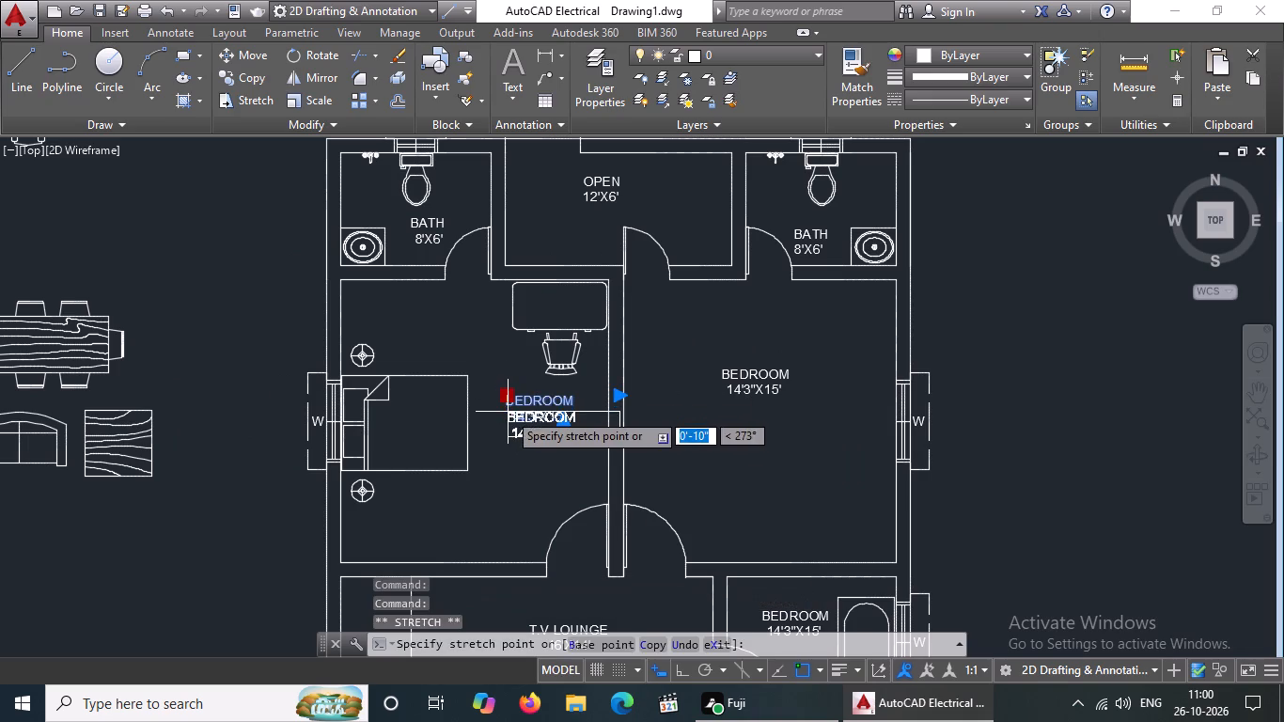
left_click(507, 415)
Move the east bedroom's BEDROOM label about 7' south-west, beside the dividing wall and just north of the door.
left_click(741, 379)
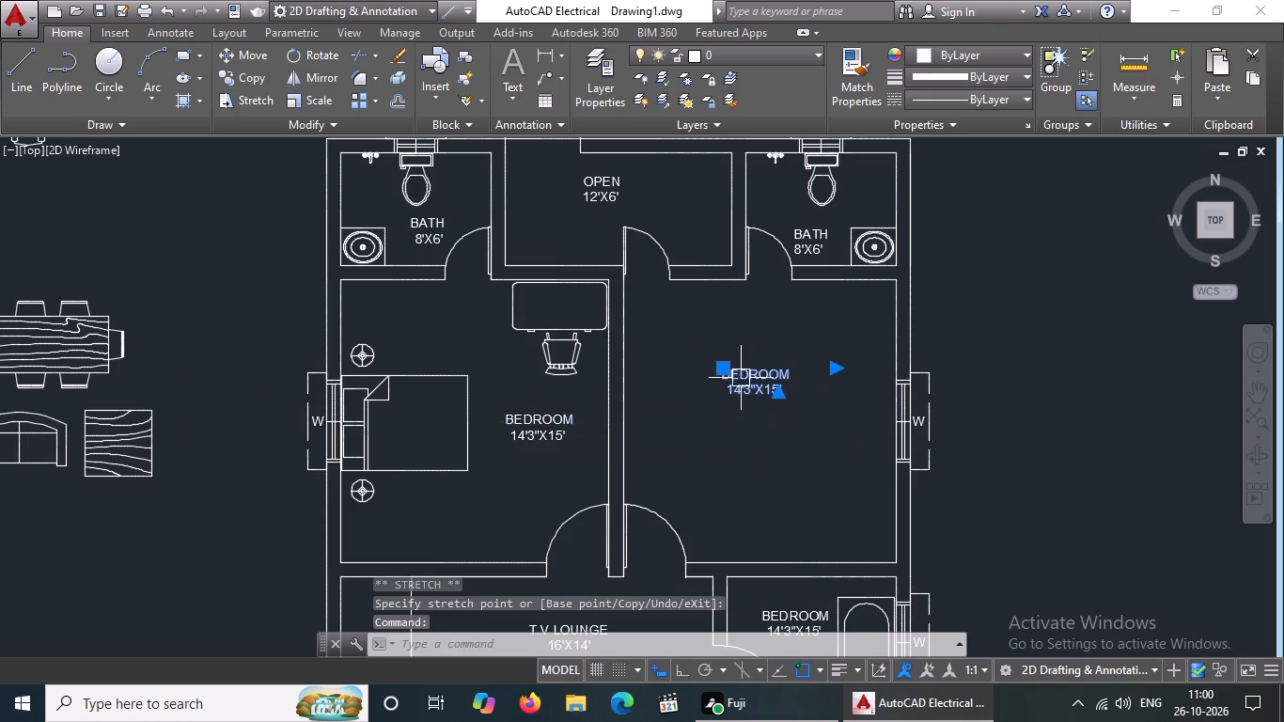
left_click_drag(722, 369, 708, 375)
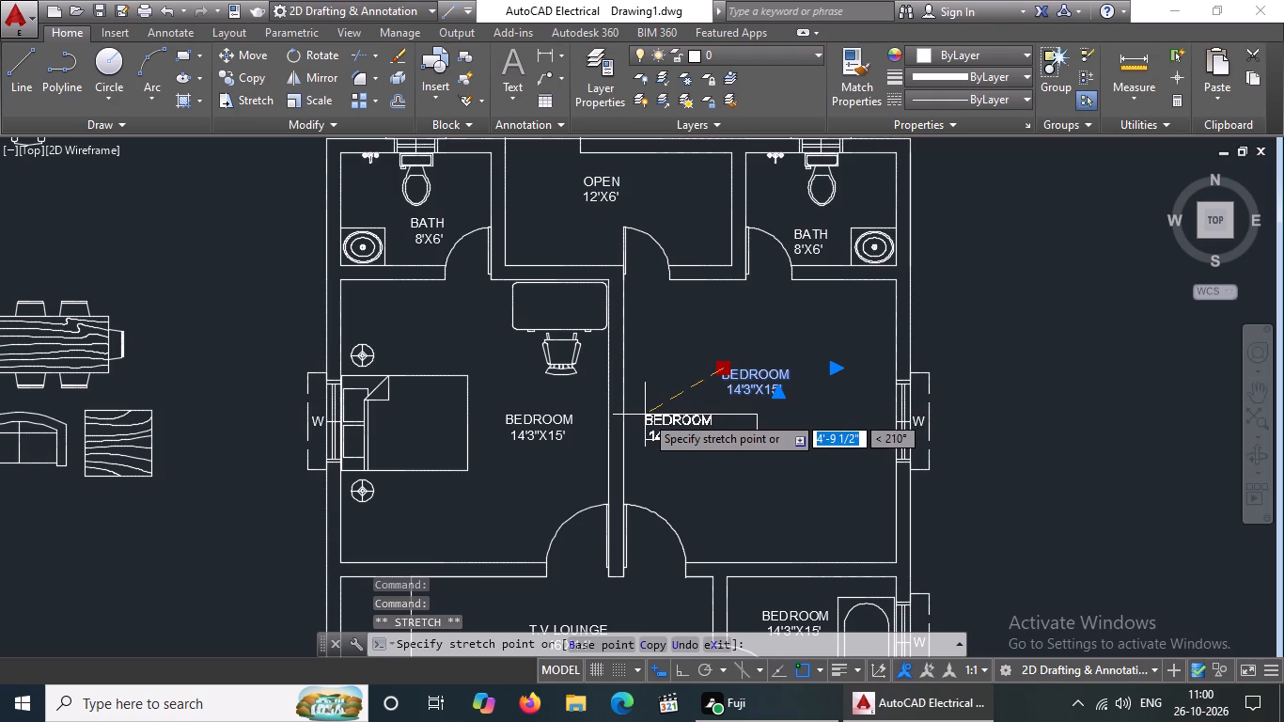
left_click(634, 463)
key("Escape")
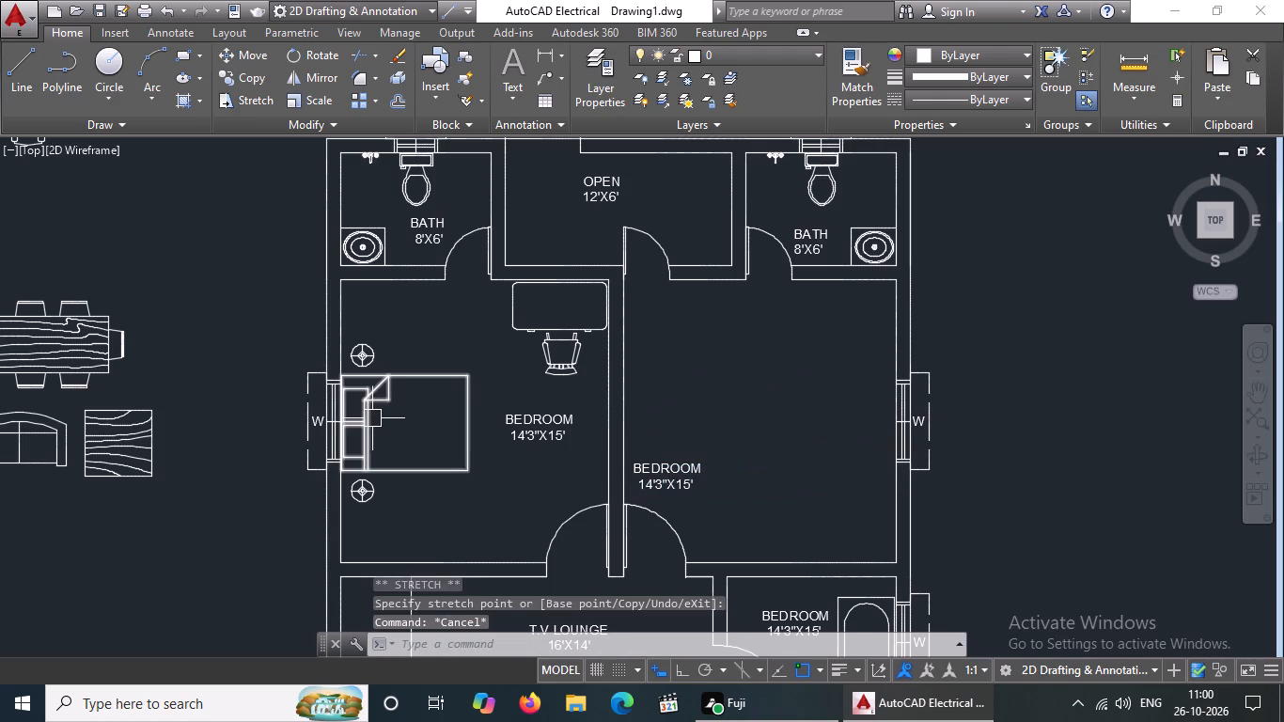
Mirror the west bedroom's bed and both bedside lamps across the dividing wall into the east bedroom, keeping the originals.
left_click(369, 416)
key("Escape")
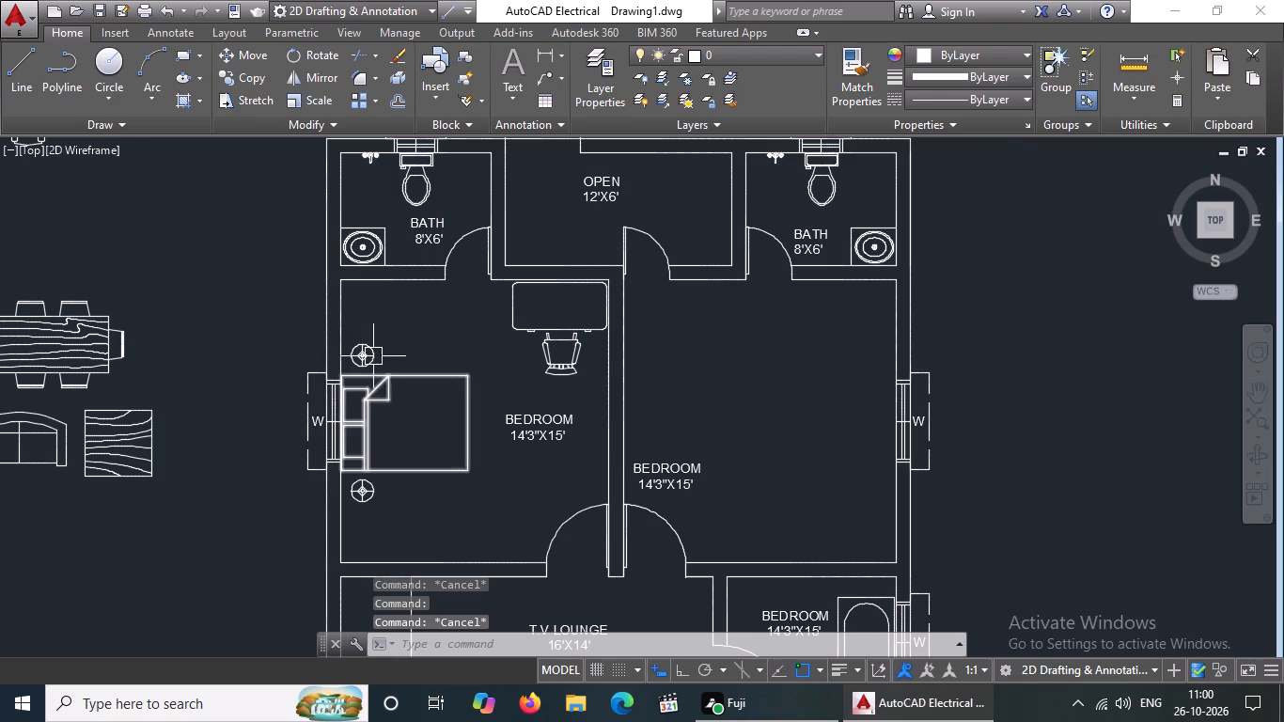
scroll(362, 377, "up", 2)
left_click(290, 233)
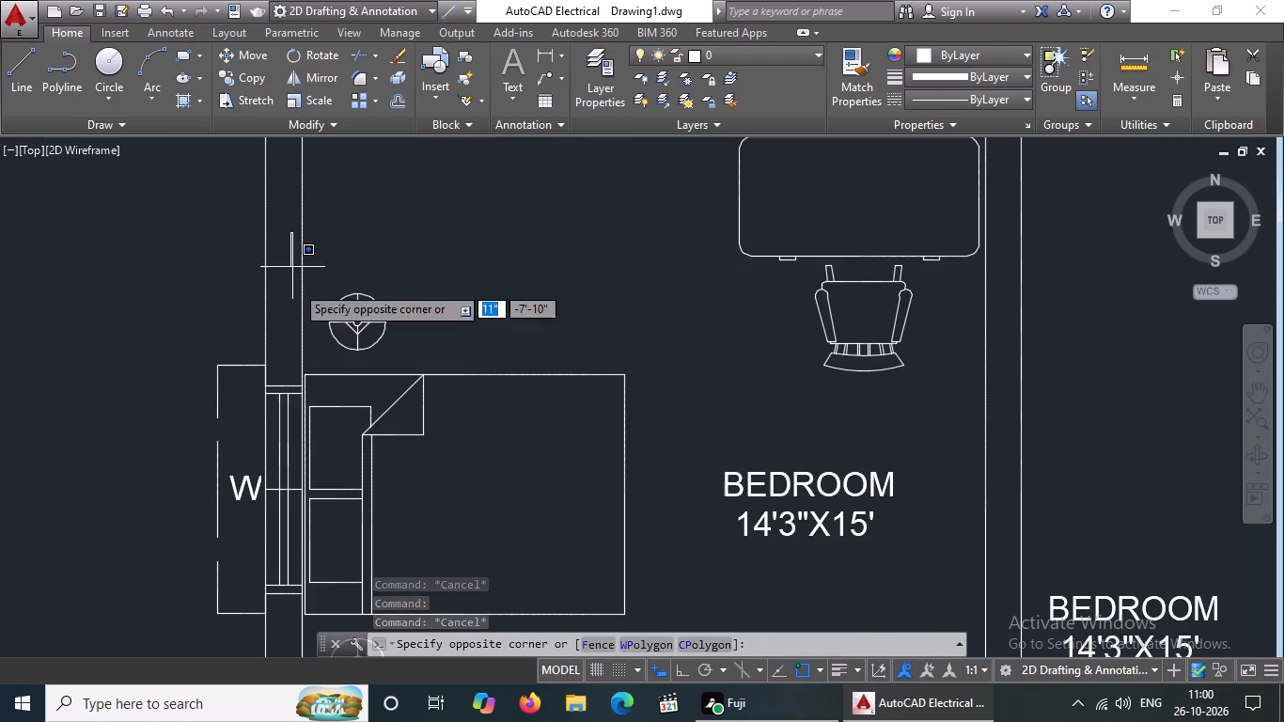
scroll(535, 607, "down", 3)
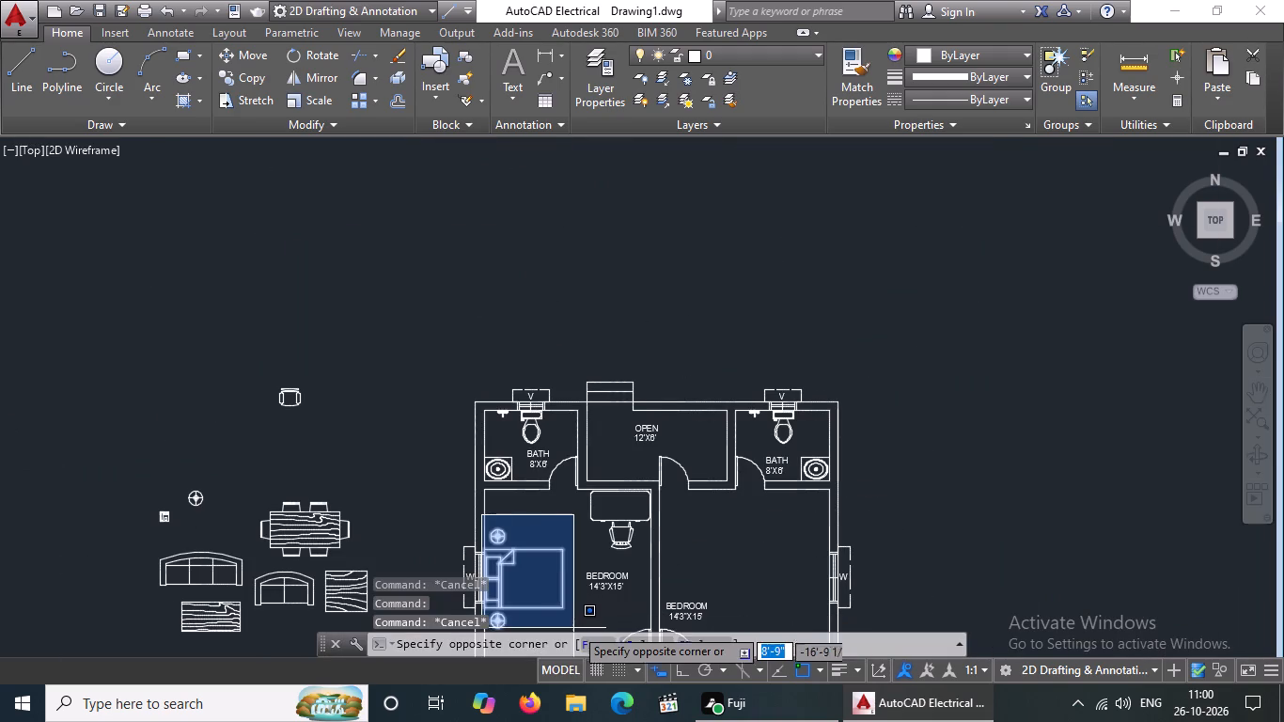
scroll(590, 589, "down", 2)
scroll(589, 616, "up", 2)
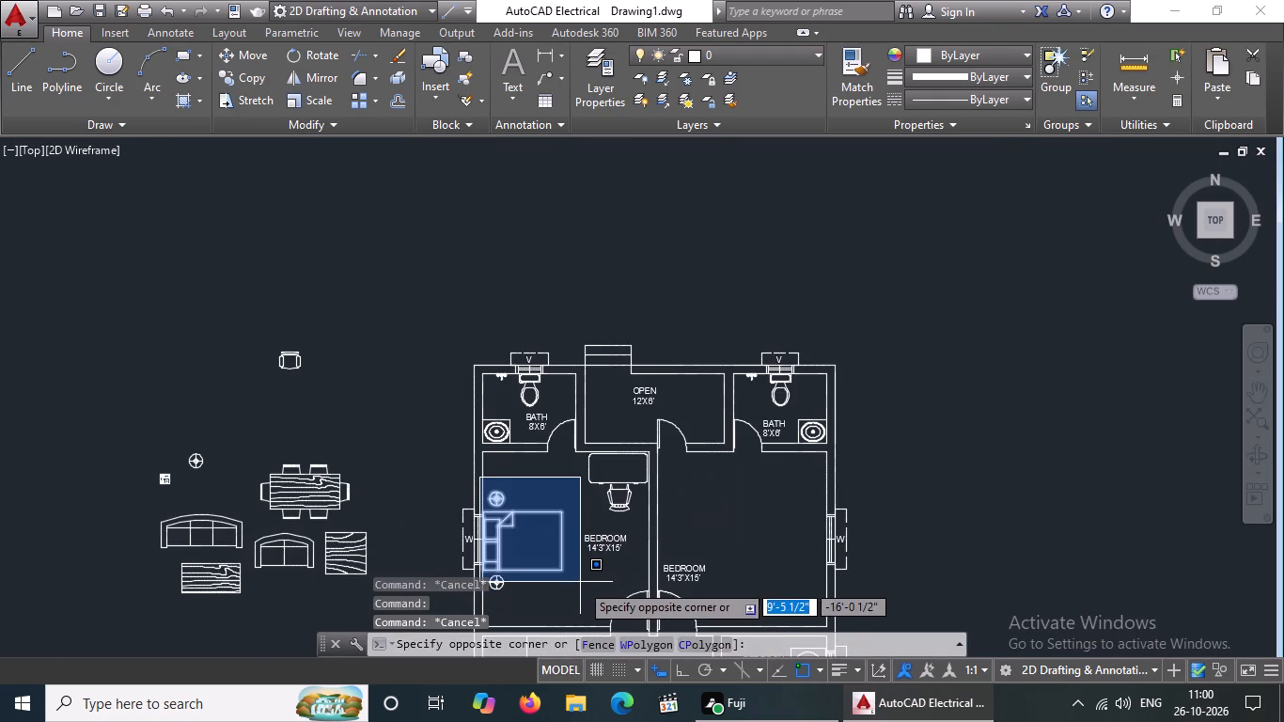
left_click(583, 599)
scroll(547, 554, "up", 3)
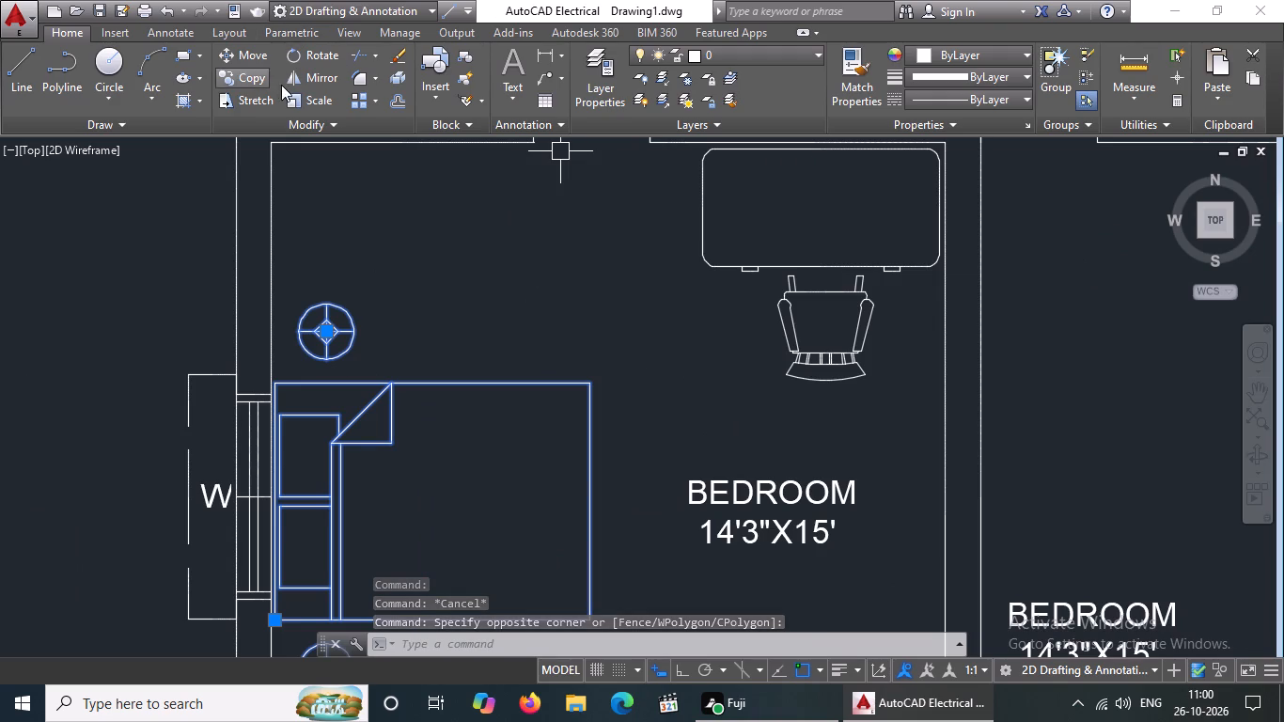
left_click(313, 78)
scroll(477, 56, "down", 3)
scroll(576, 166, "down", 4)
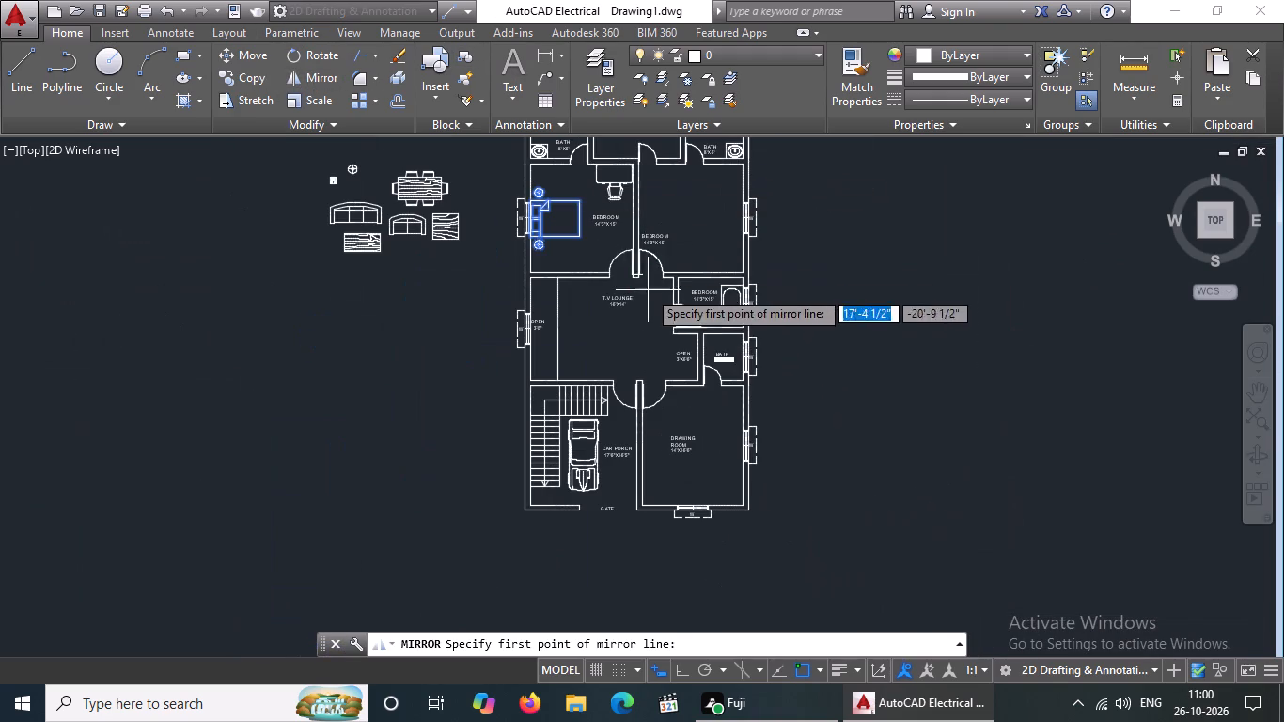
scroll(640, 187, "up", 2)
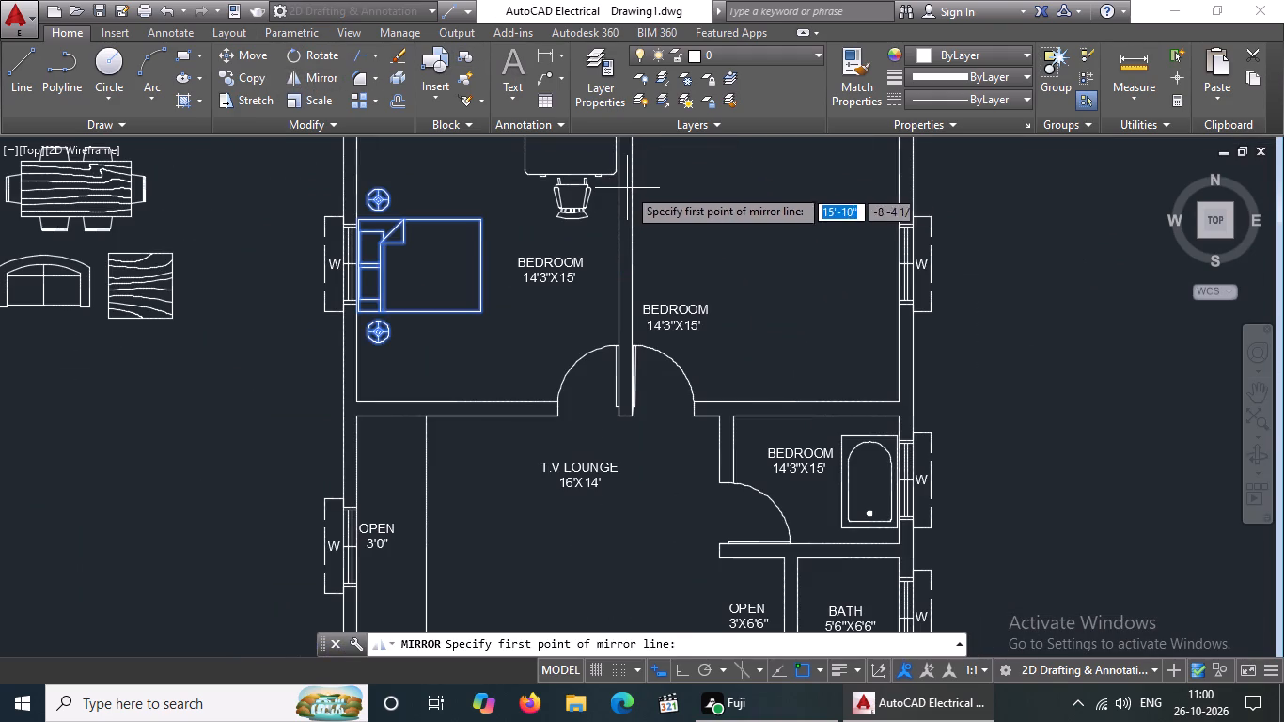
left_click(626, 186)
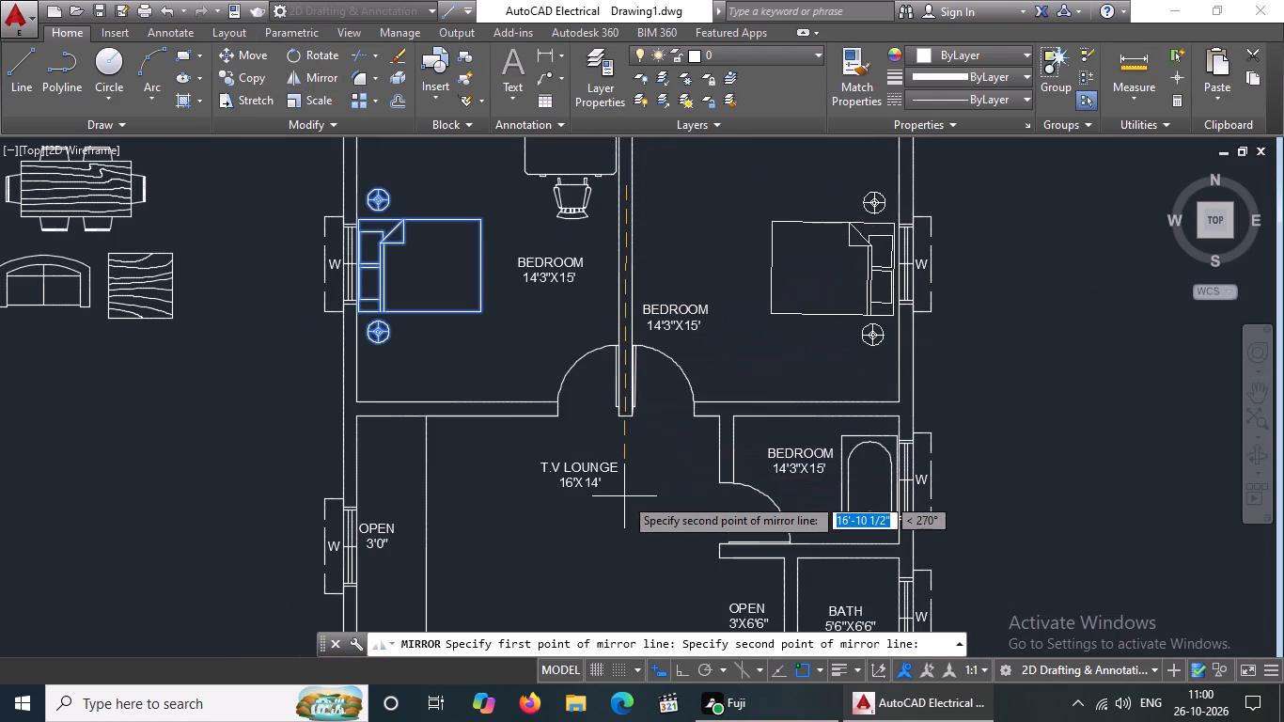
left_click(624, 496)
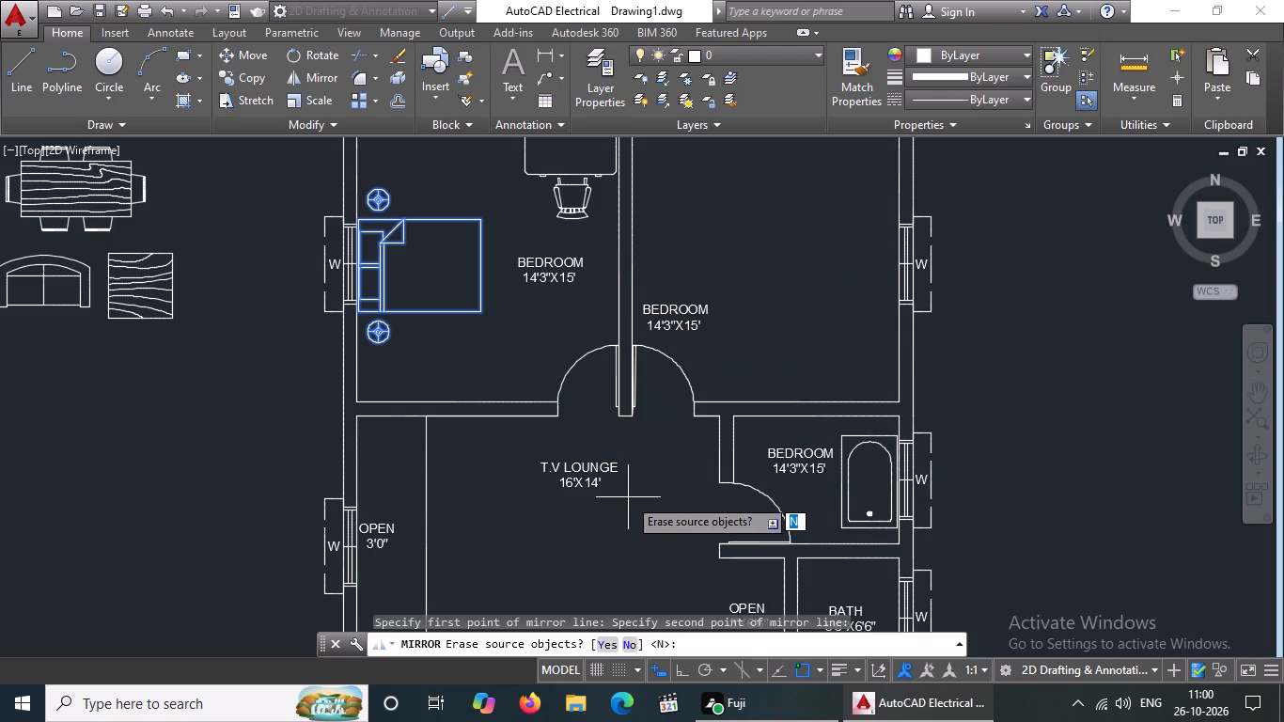
type("N")
key("space")
Erase the mirrored bed from the east bedroom.
middle_click_drag(844, 258, 827, 299)
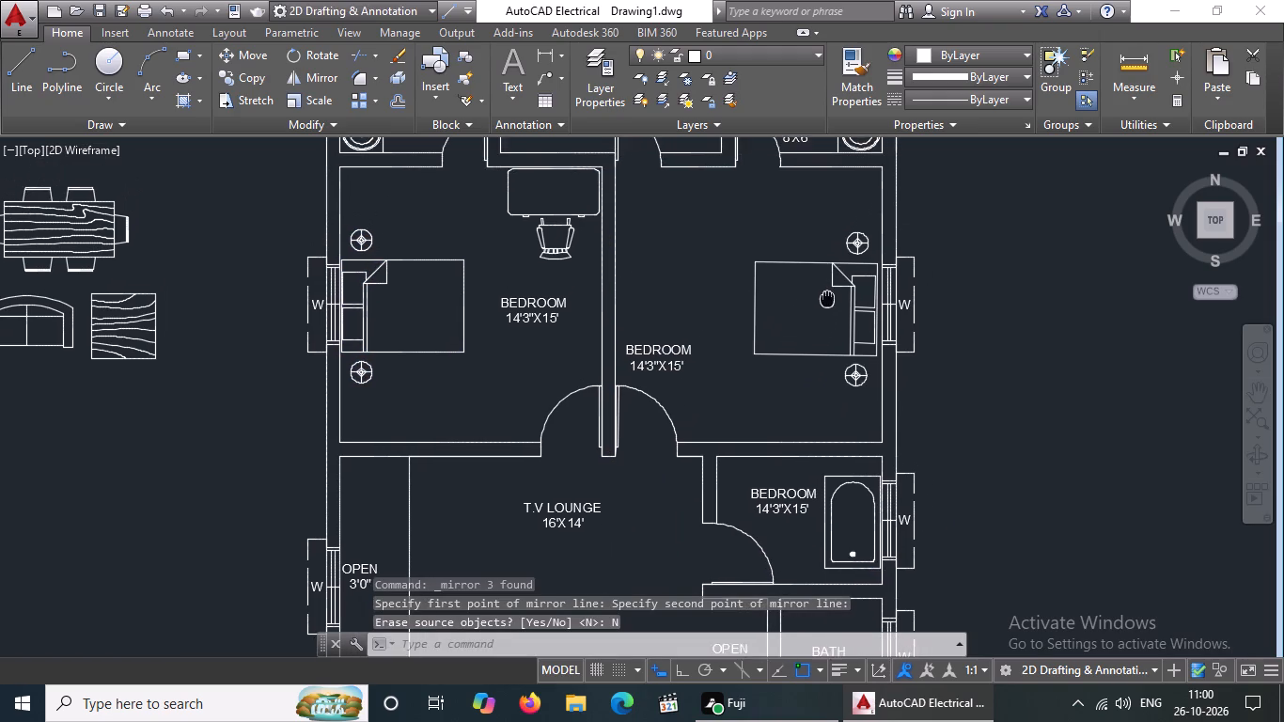
scroll(883, 287, "up", 2)
scroll(822, 337, "up", 3)
scroll(845, 327, "down", 2)
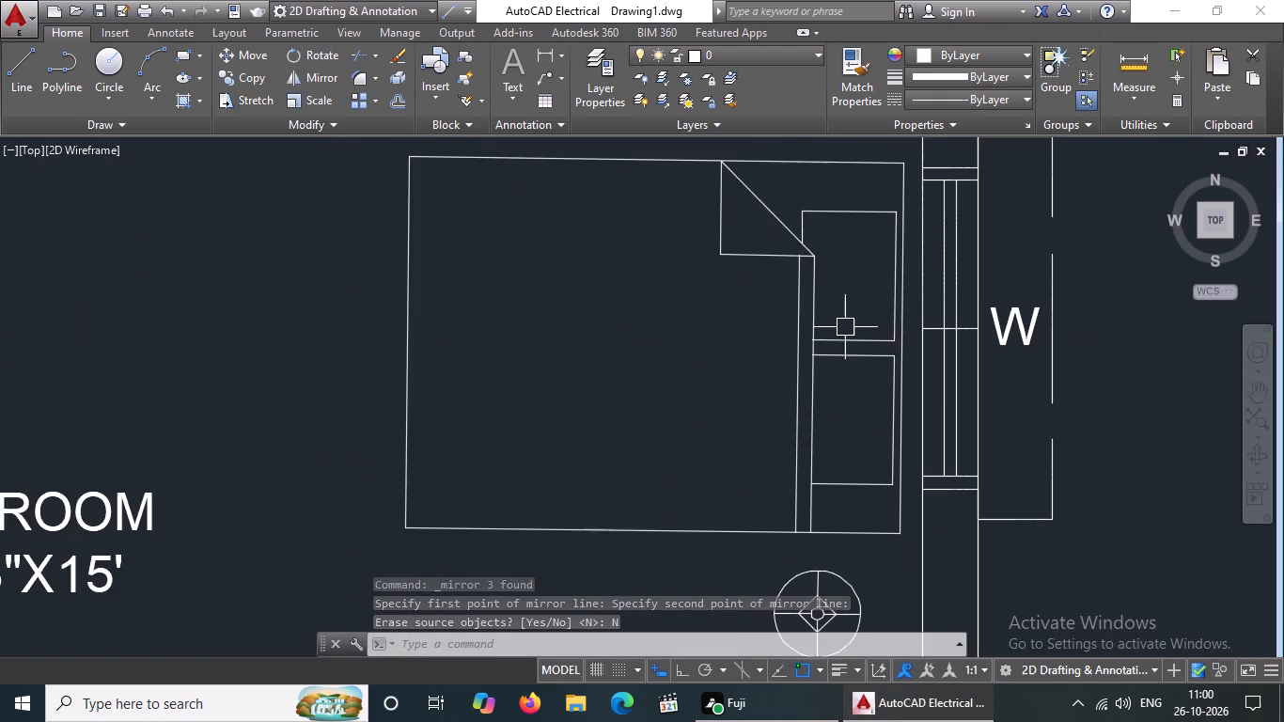
left_click(880, 324)
left_click(884, 348)
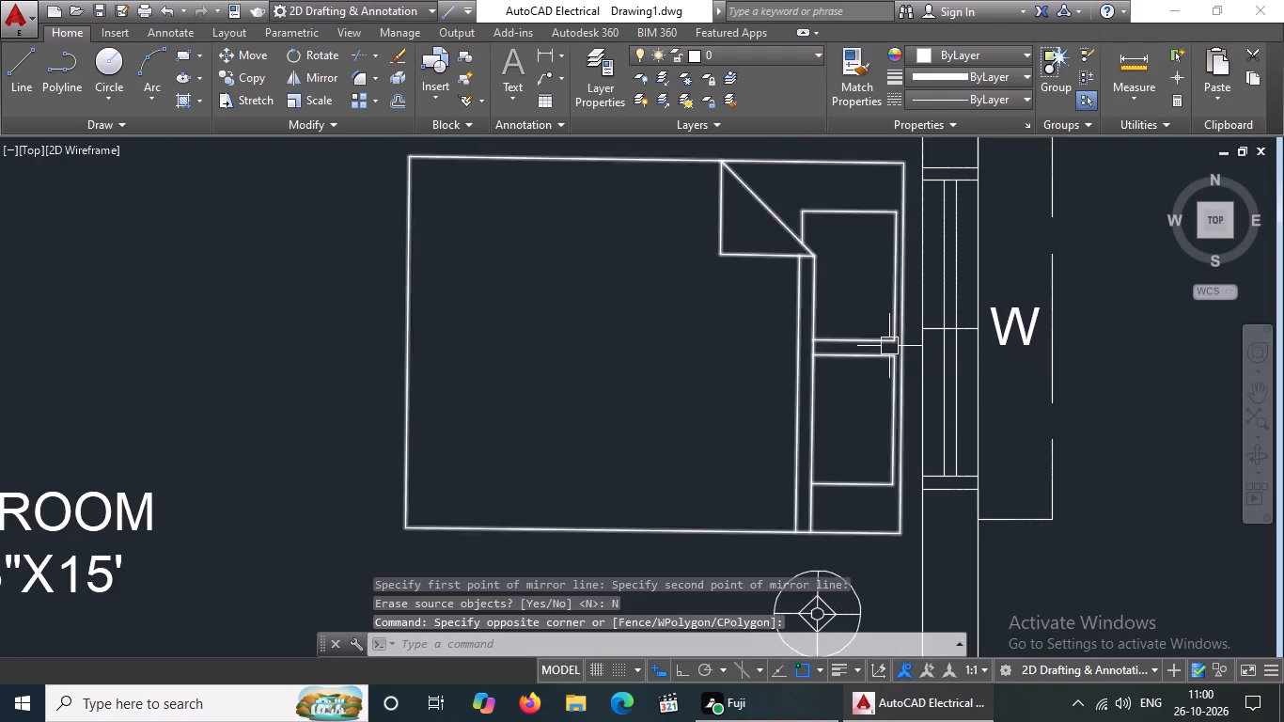
left_click(889, 345)
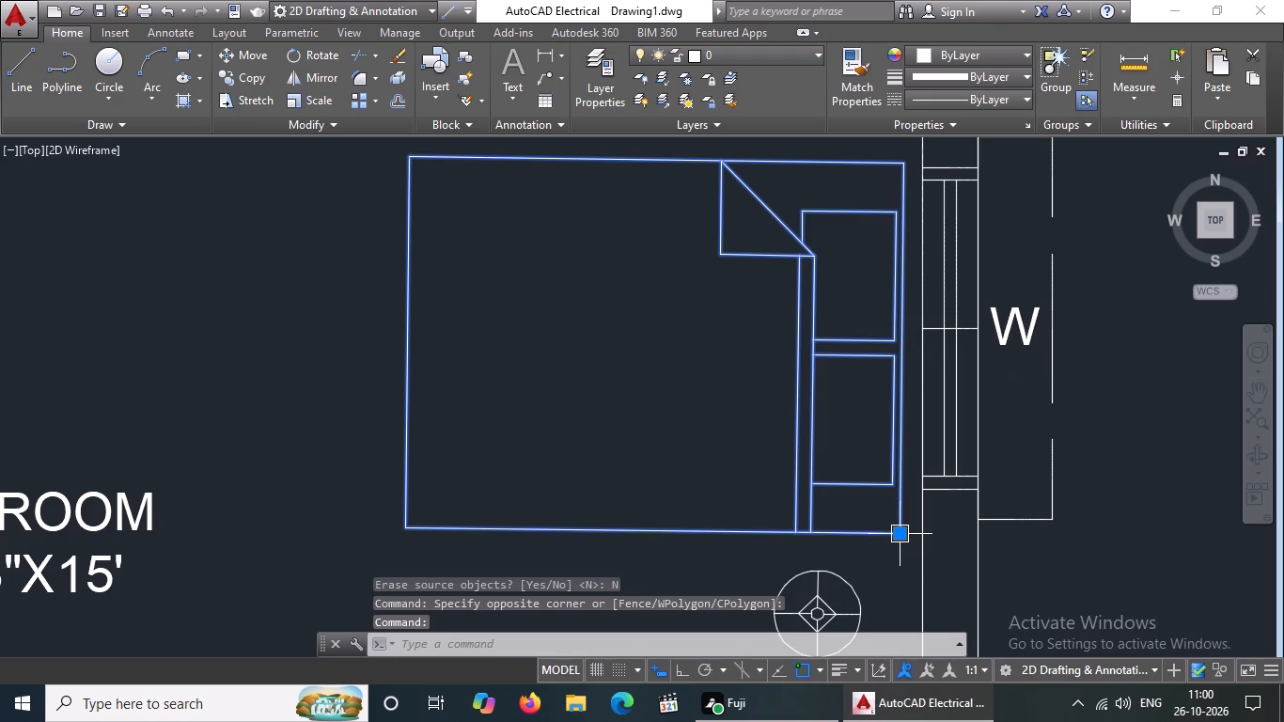
left_click(900, 529)
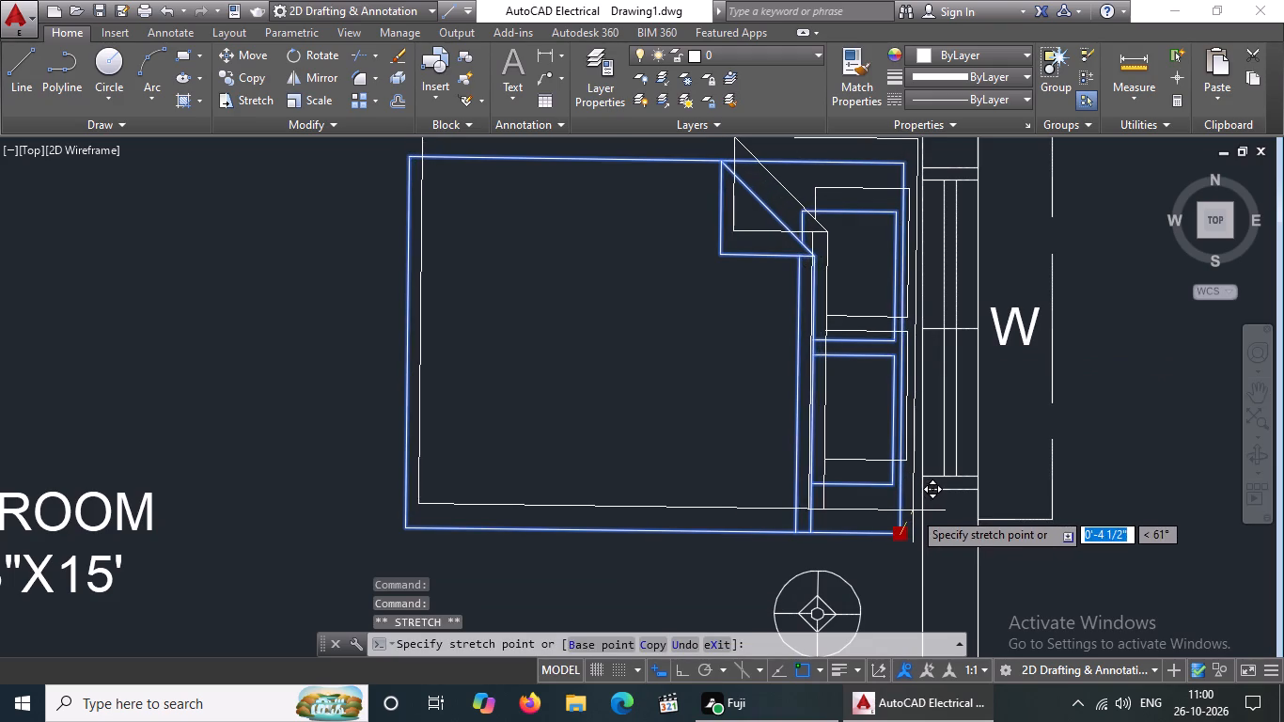
scroll(880, 528, "down", 1)
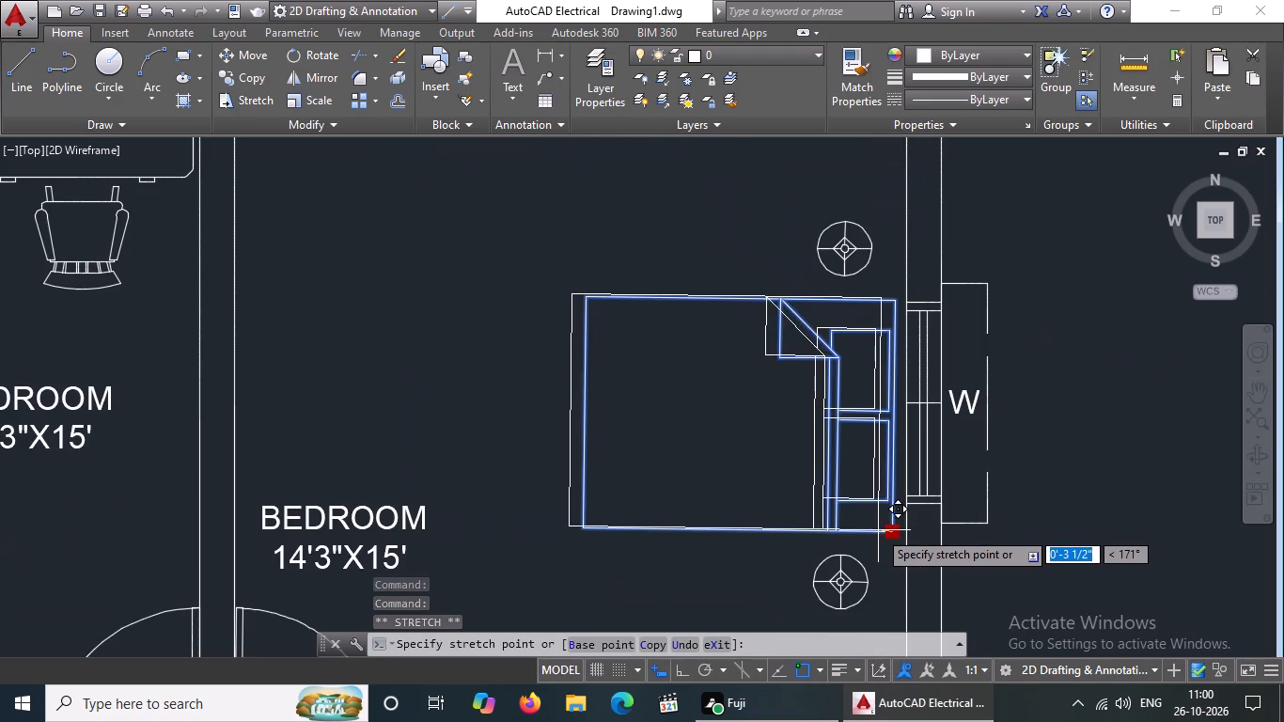
key("Escape")
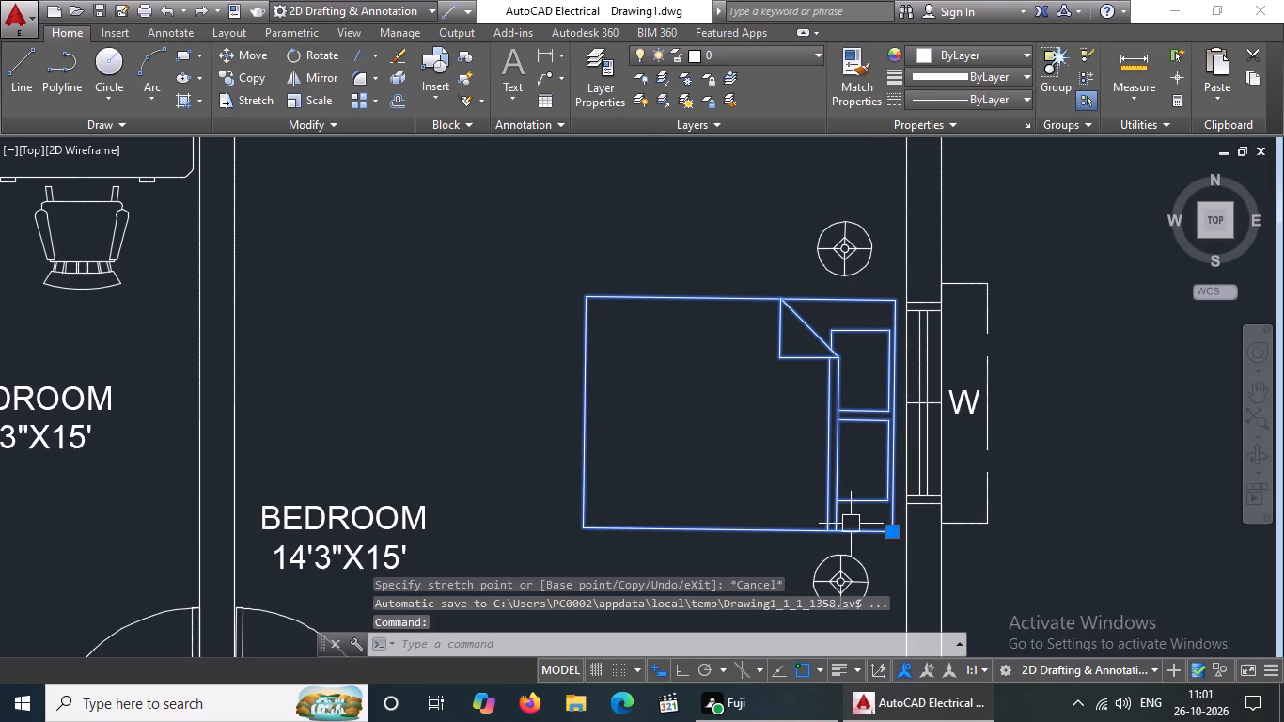
scroll(756, 499, "down", 2)
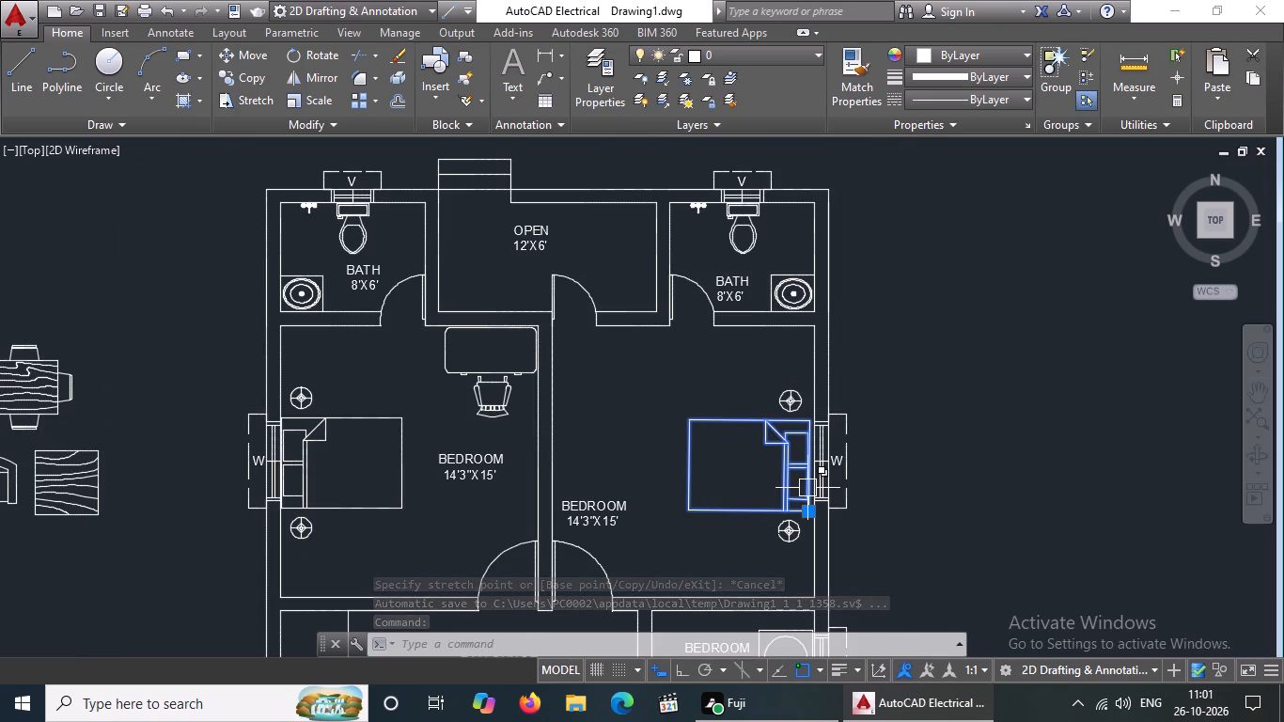
key("Delete")
Erase the two mirrored bedside lamps from the east bedroom.
left_click(785, 400)
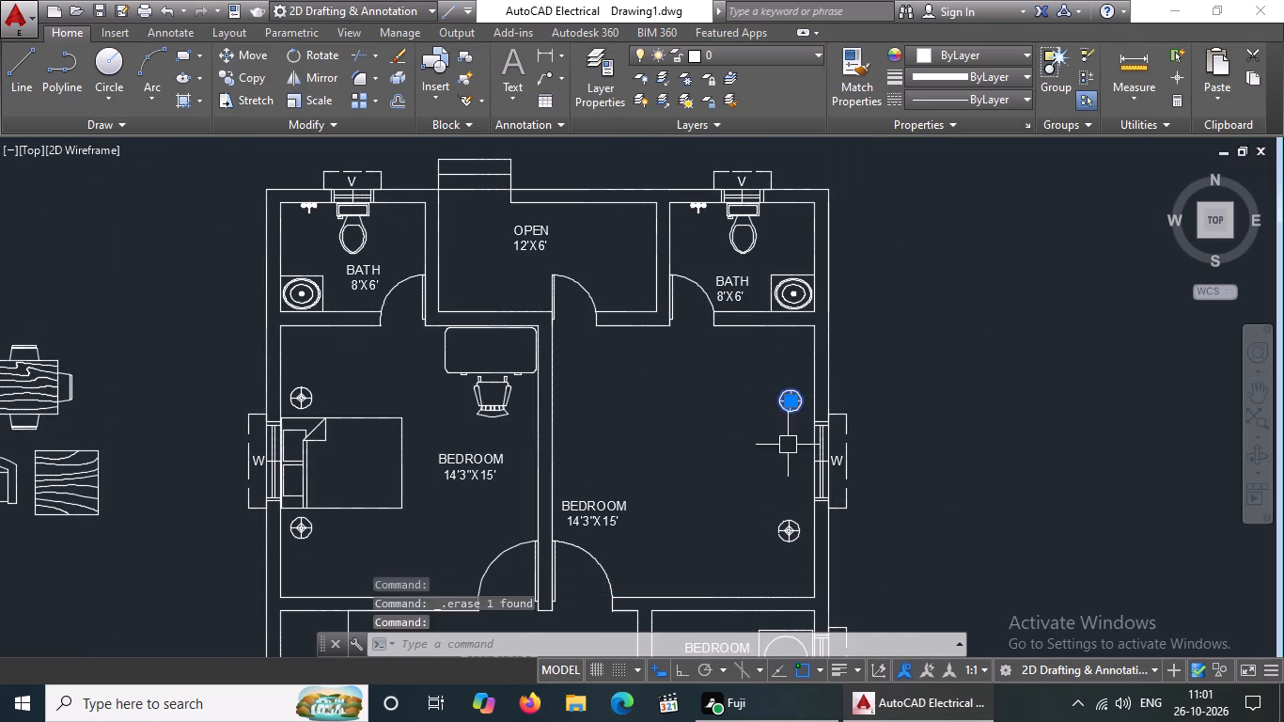
key("Delete")
left_click(787, 534)
key("Delete")
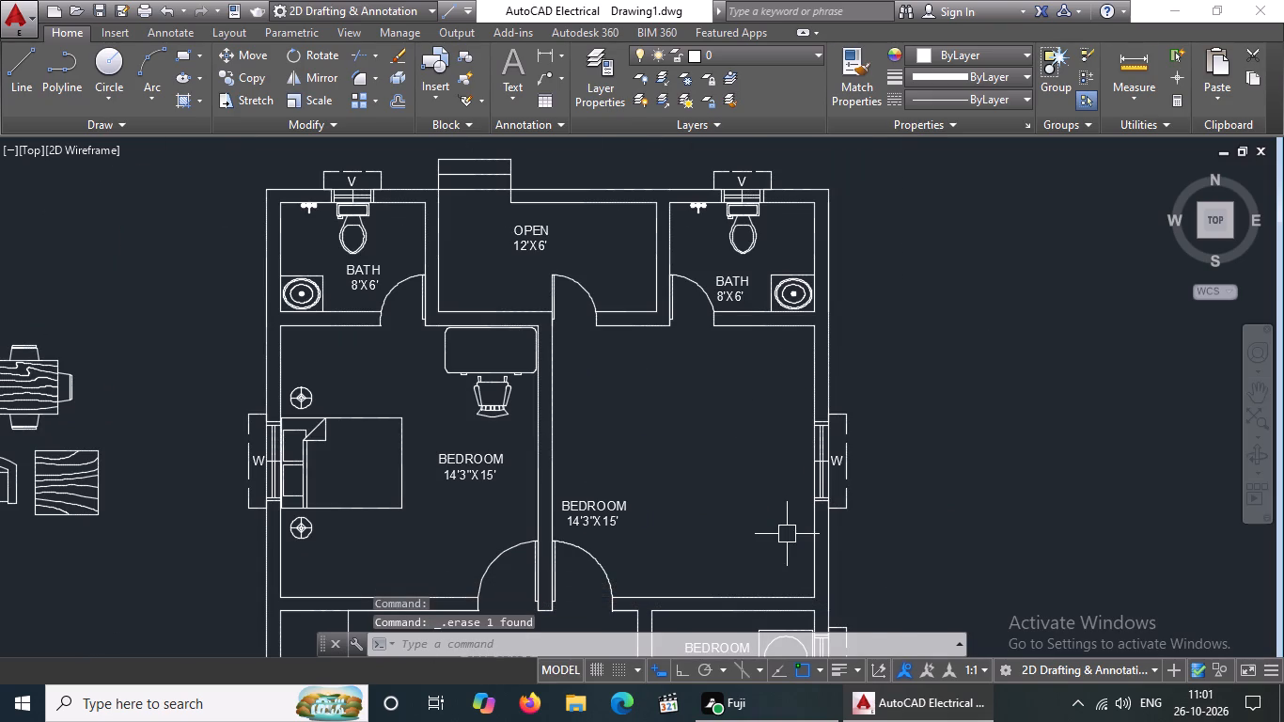
With Ortho on, mirror the west bedroom's bed and both bedside lamps across the dividing wall into the east bedroom, keeping the originals.
left_click(682, 663)
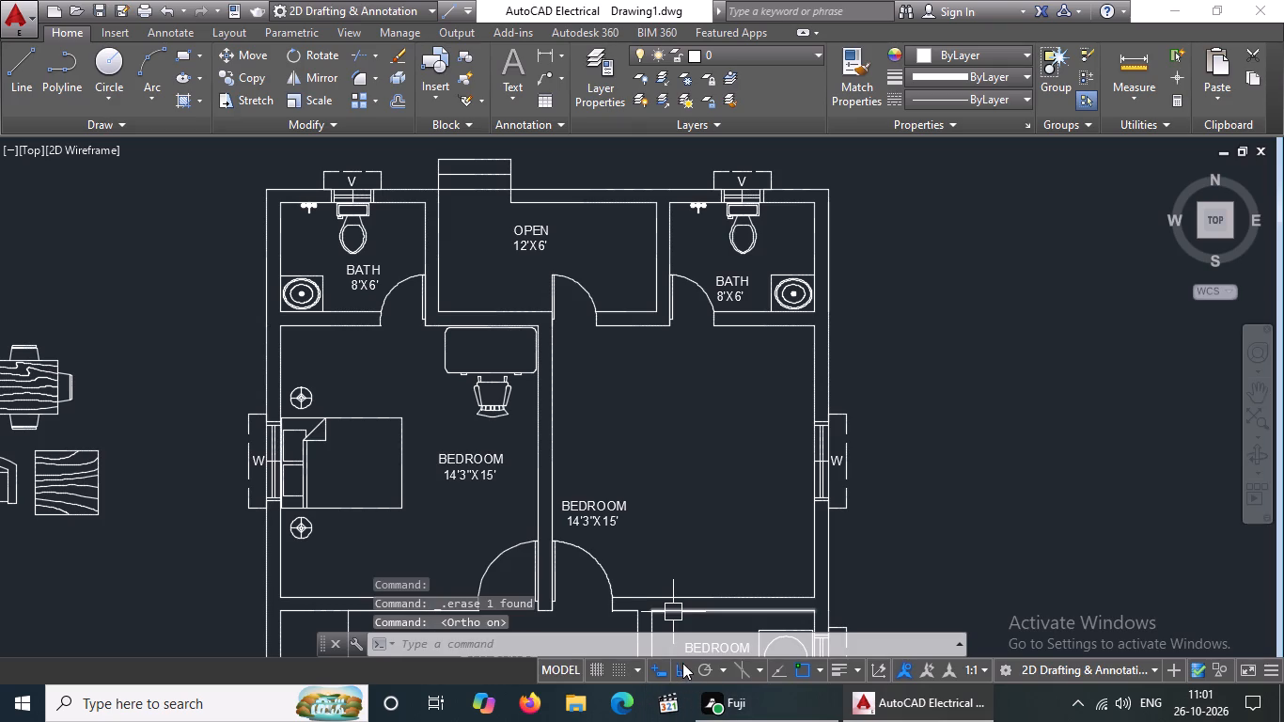
scroll(268, 426, "up", 4)
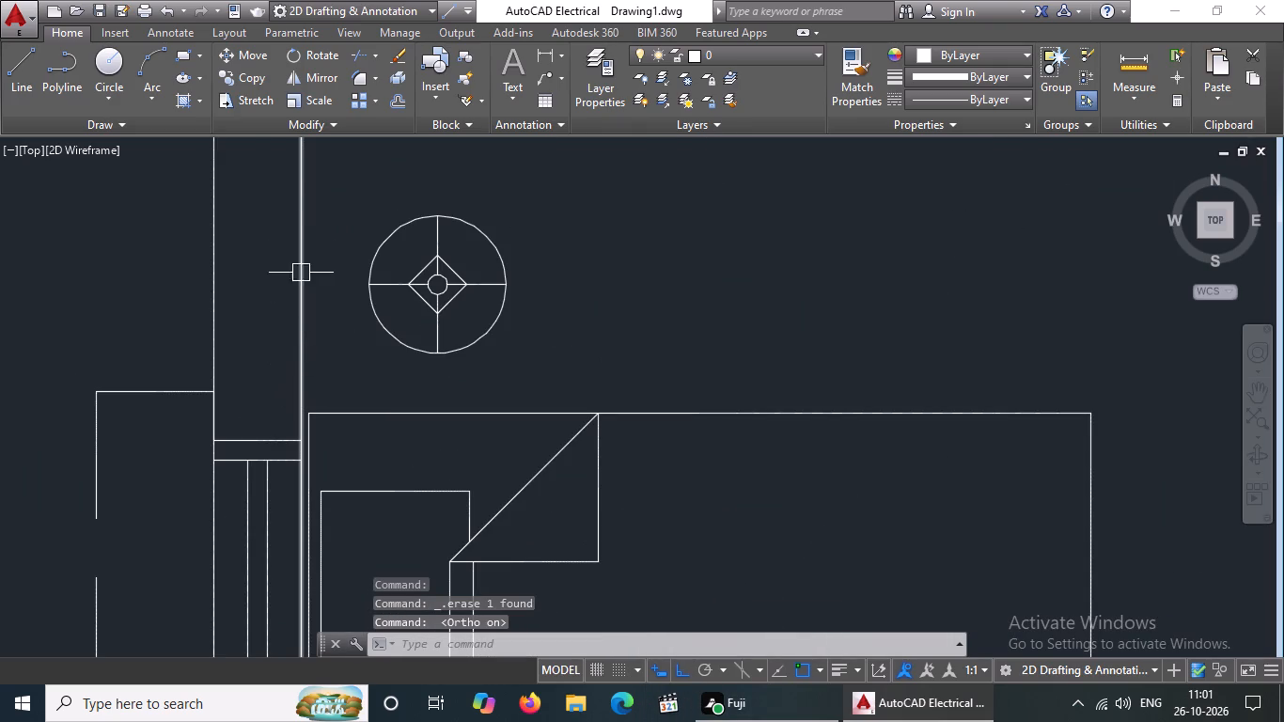
left_click_drag(287, 167, 290, 176)
scroll(570, 395, "down", 2)
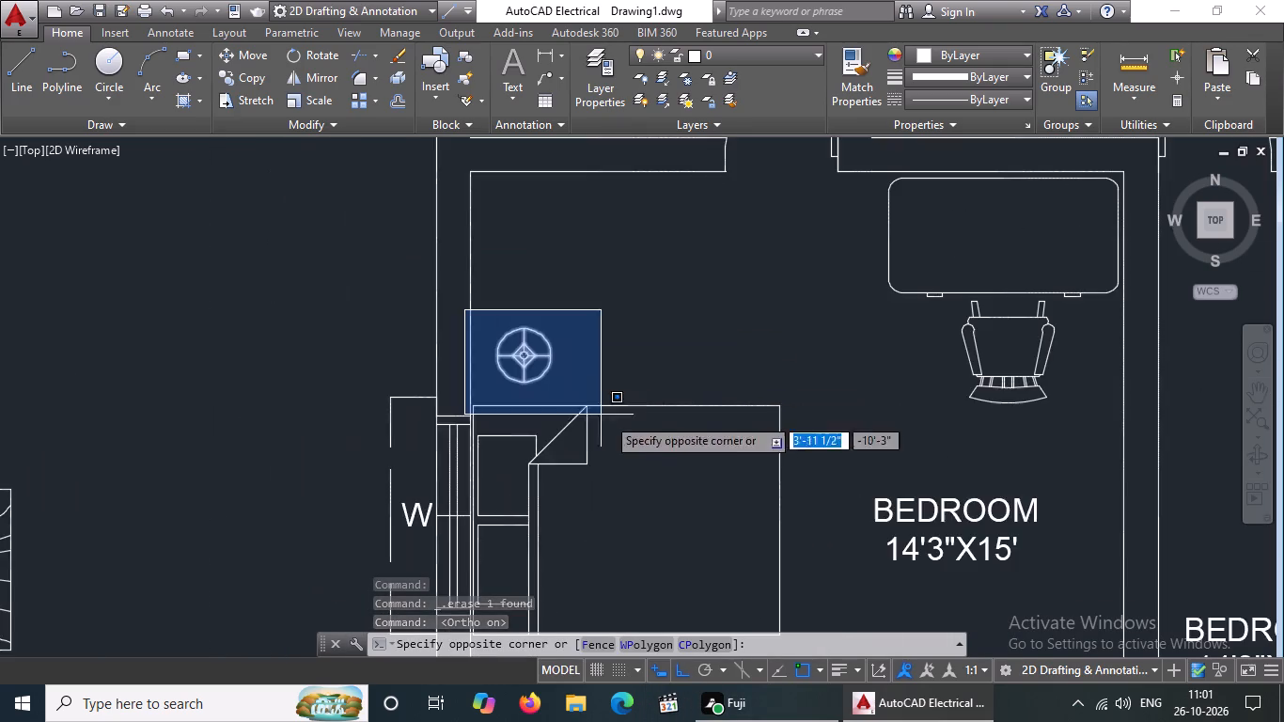
scroll(691, 498, "down", 4)
scroll(727, 549, "up", 3)
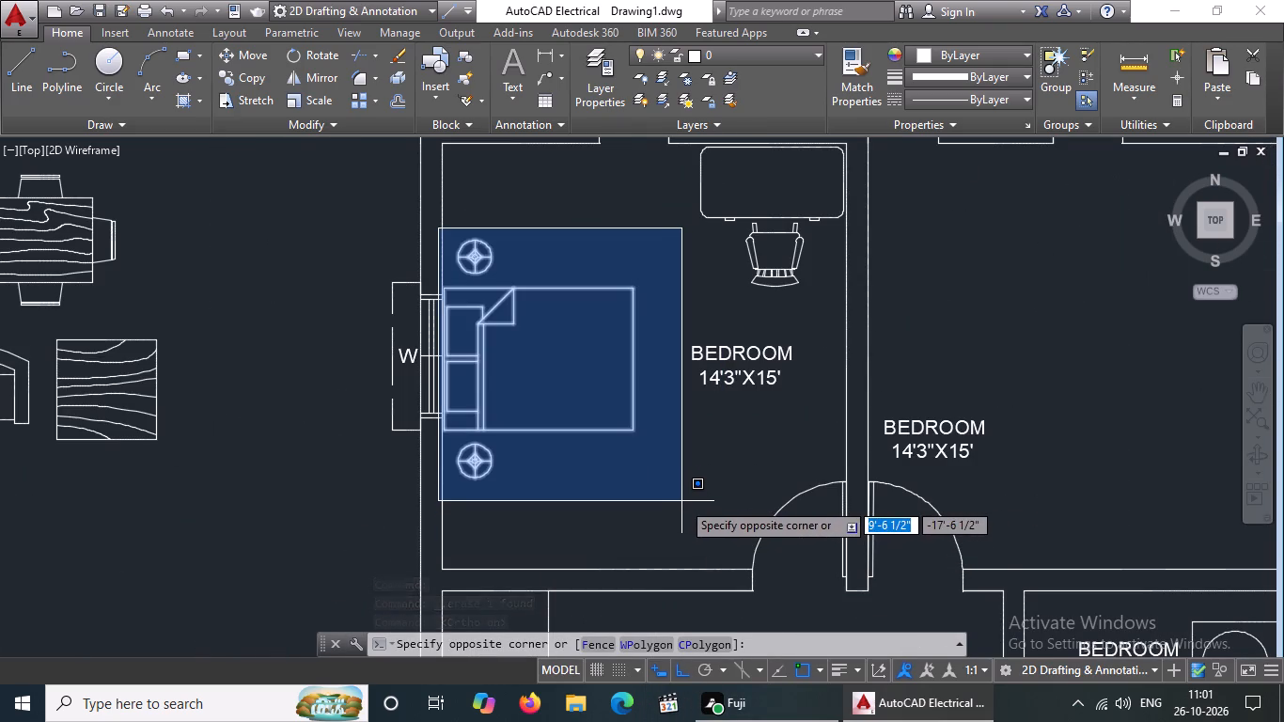
left_click(681, 501)
scroll(573, 443, "up", 1)
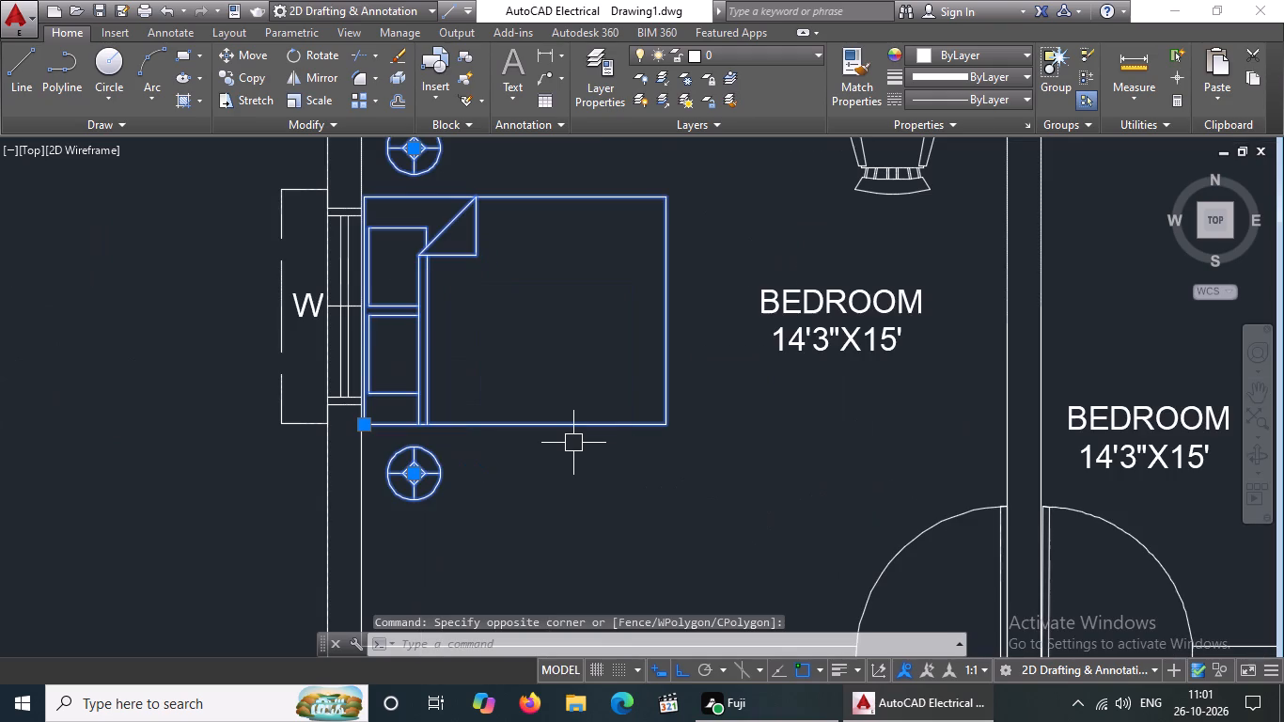
left_click(309, 74)
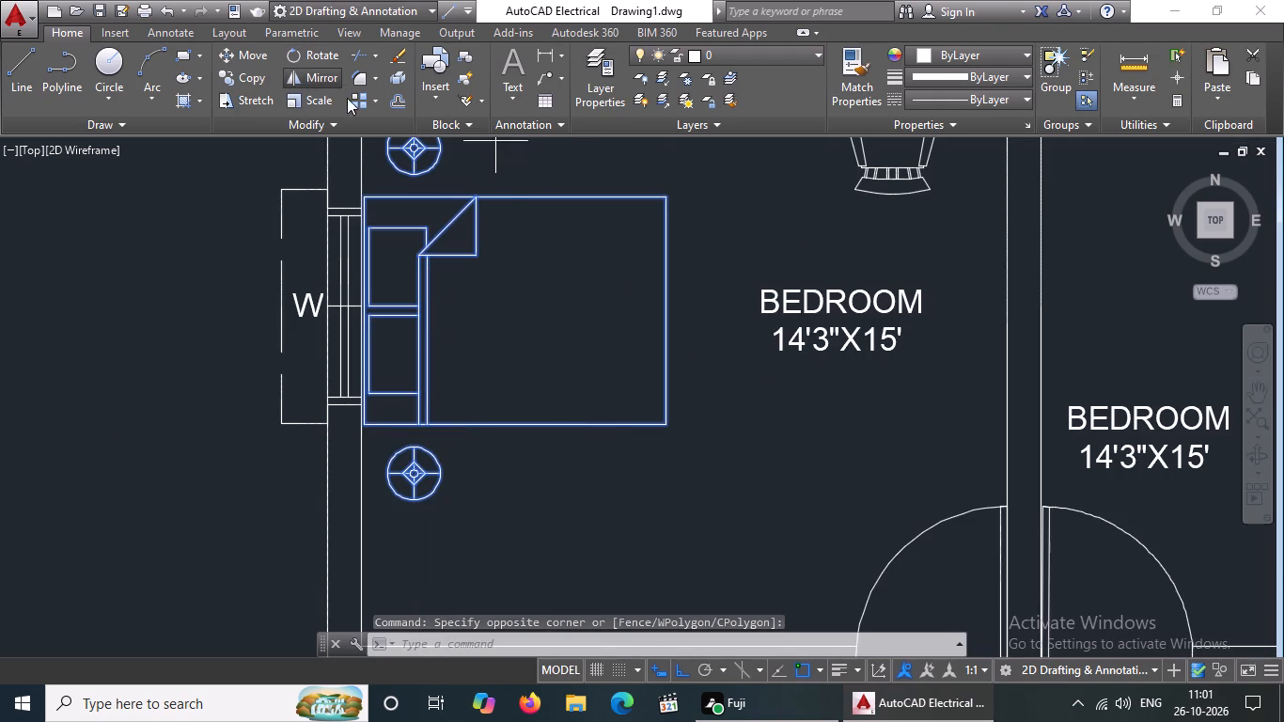
scroll(709, 412, "down", 1)
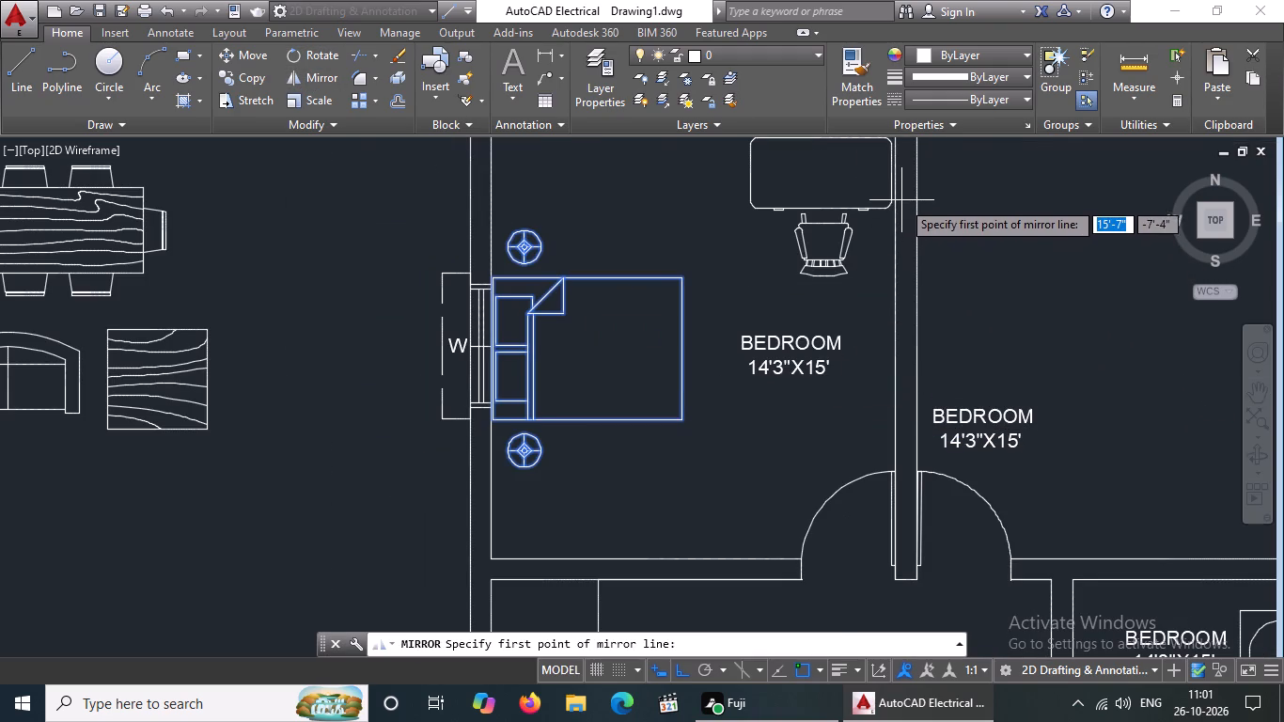
left_click(905, 187)
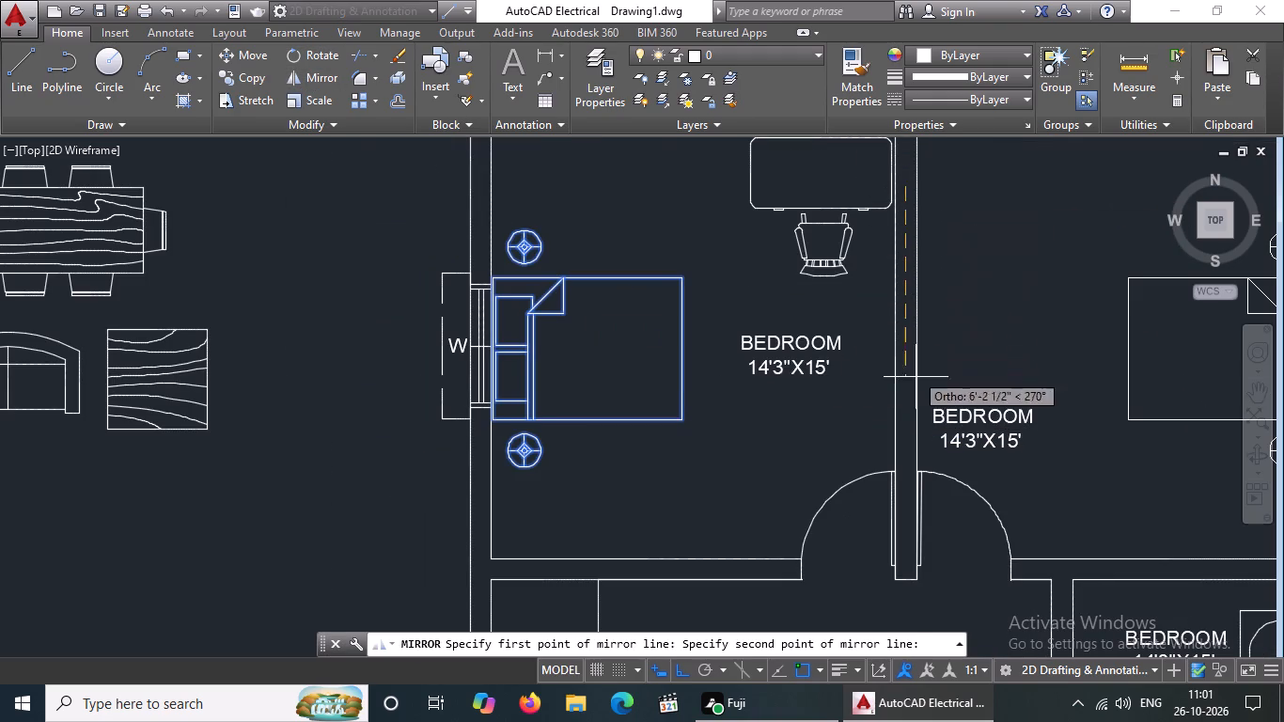
left_click(913, 603)
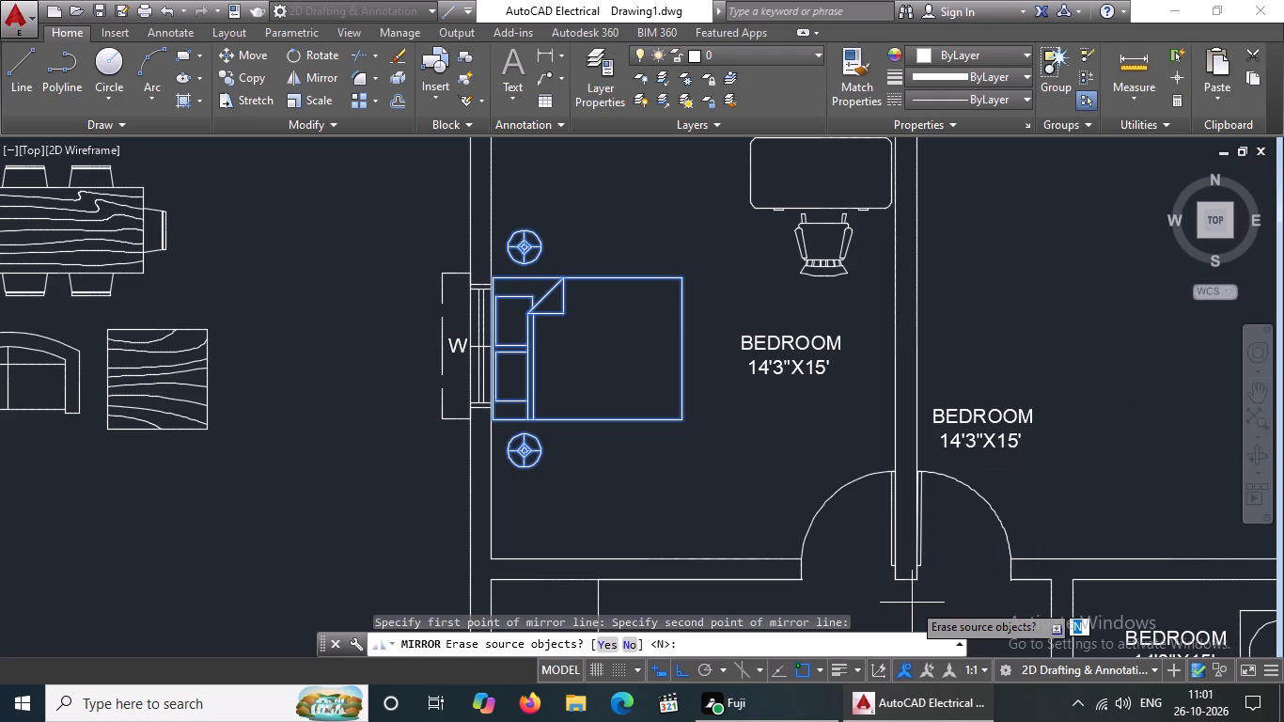
key("n")
key("Return")
Move the east bedroom's mirrored bed by its south-east corner grip.
scroll(893, 595, "down", 3)
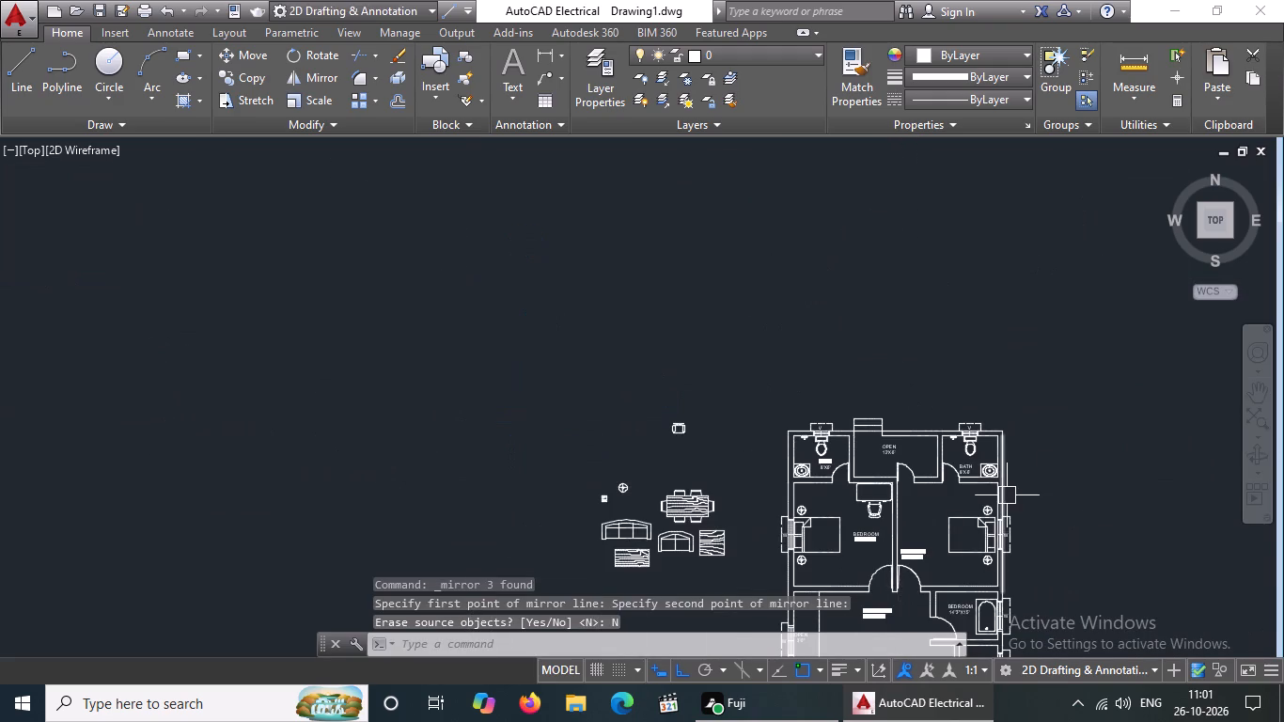
scroll(1007, 495, "up", 1)
scroll(955, 593, "up", 3)
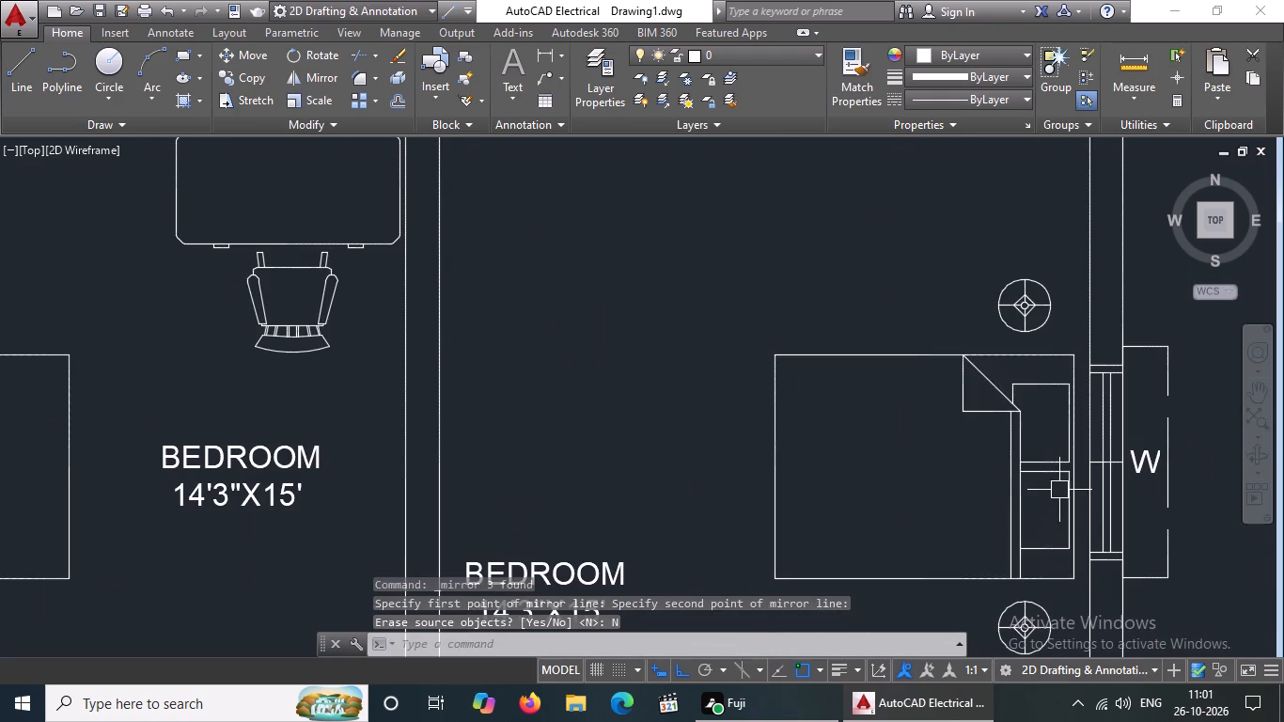
left_click(1061, 485)
left_click(1071, 578)
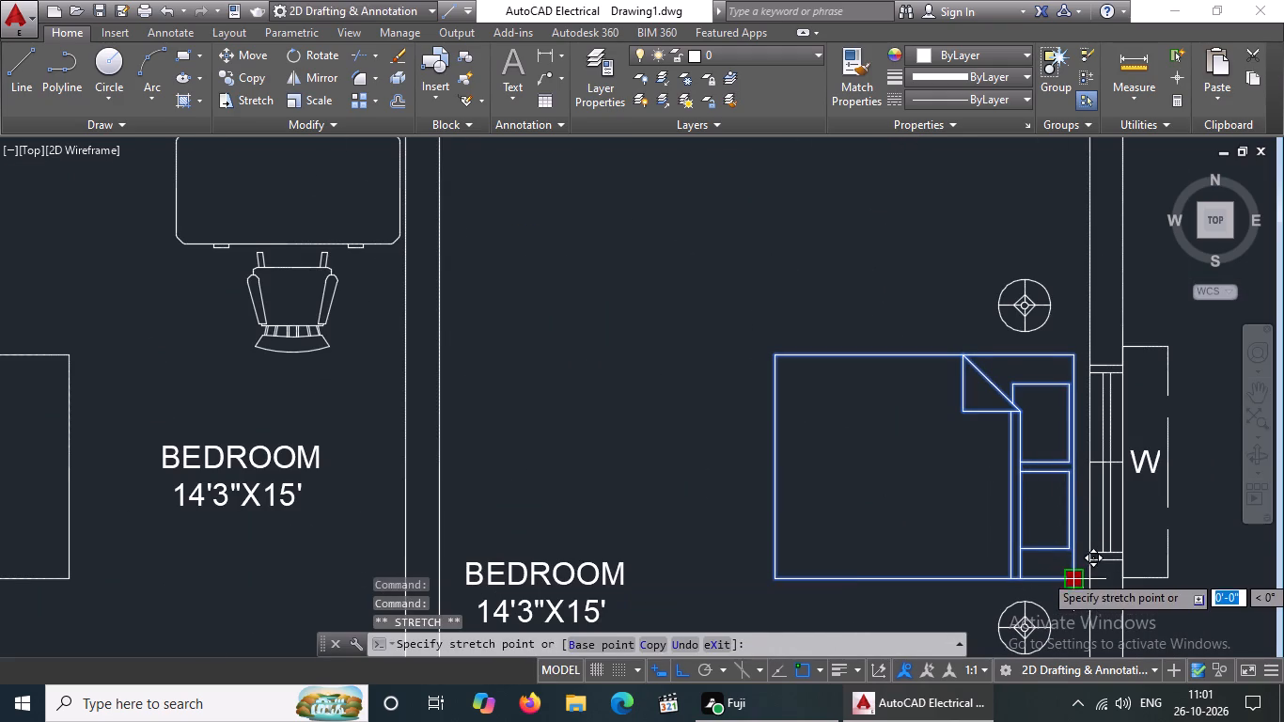
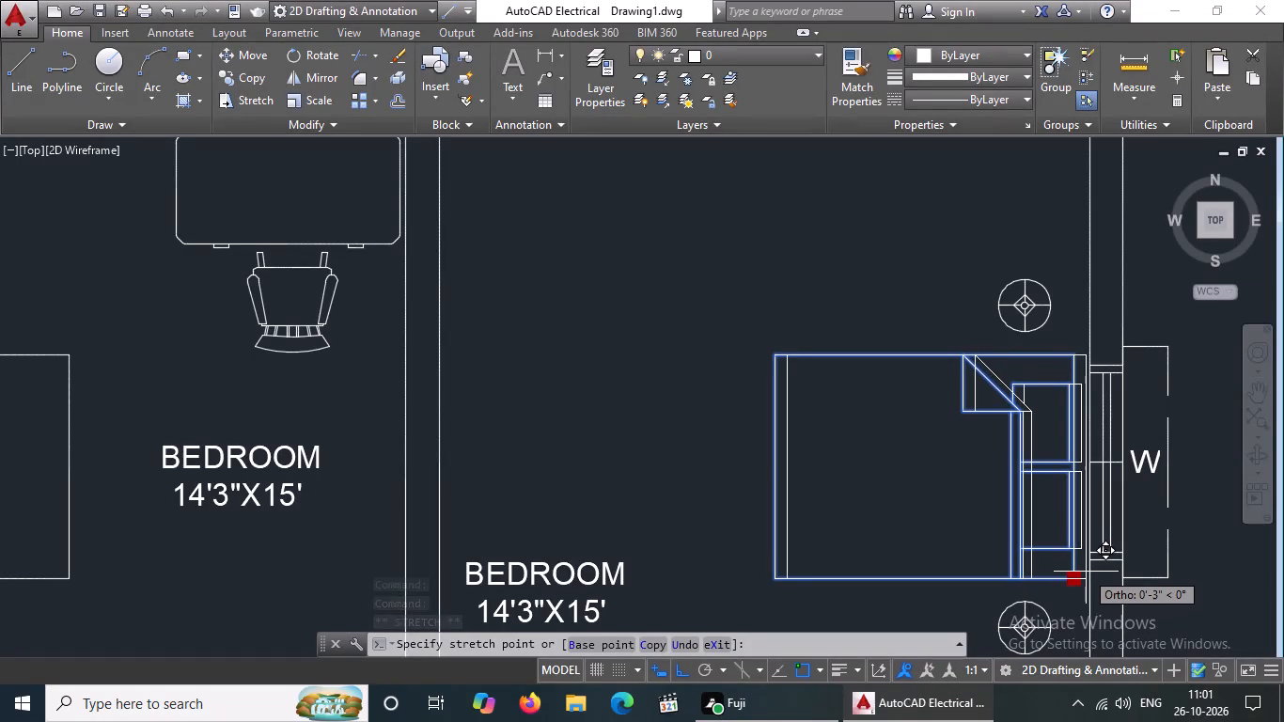
Place the east bedroom's mirrored bed flush against the east wall, directly beside the window.
left_click(1086, 572)
scroll(1086, 572, "down", 4)
middle_click_drag(1080, 563, 1018, 475)
scroll(1004, 475, "up", 3)
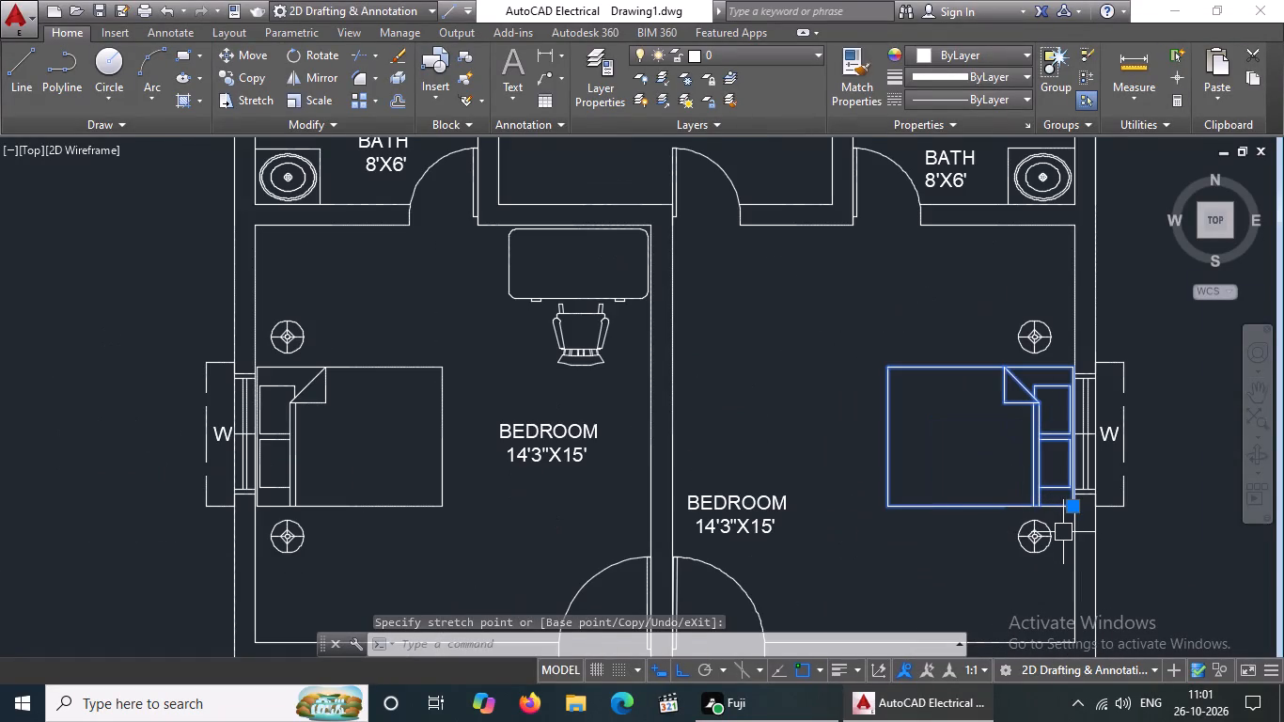
key("Escape")
Scale the bathtub in the small room east of the T.V. lounge down to 0.8 about a point inside it.
scroll(1014, 520, "down", 1)
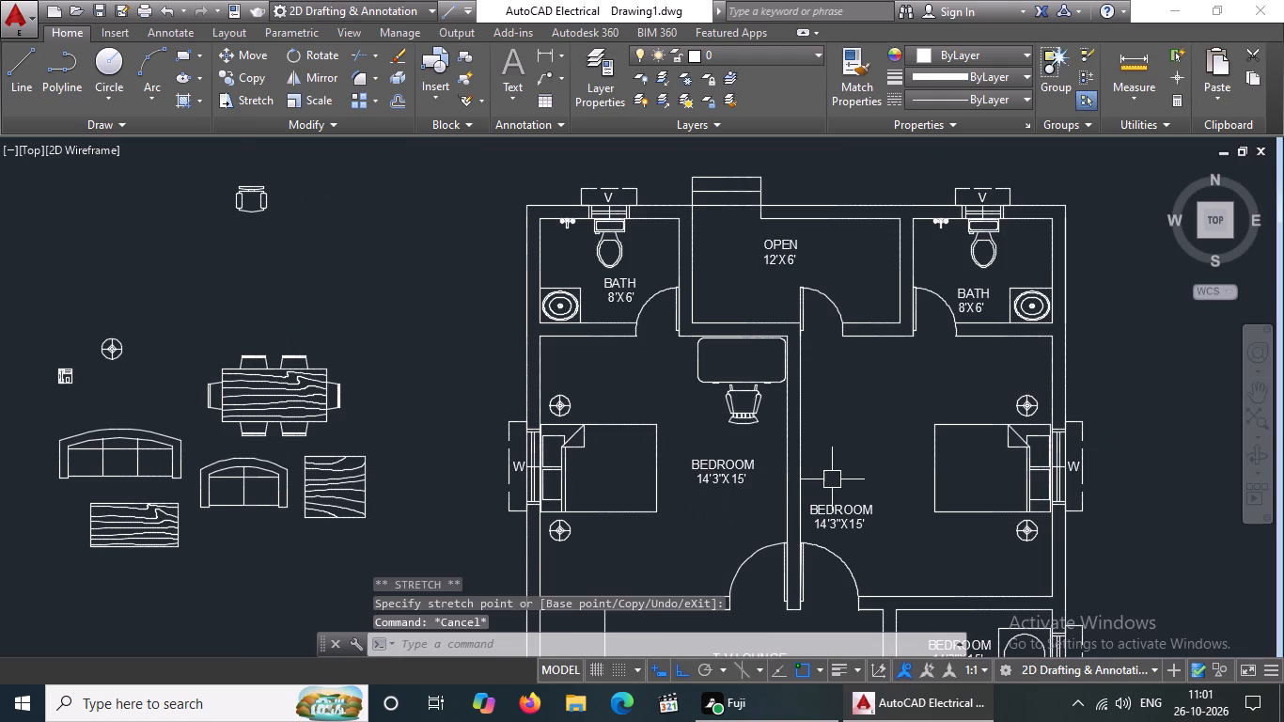
middle_click_drag(848, 490, 779, 462)
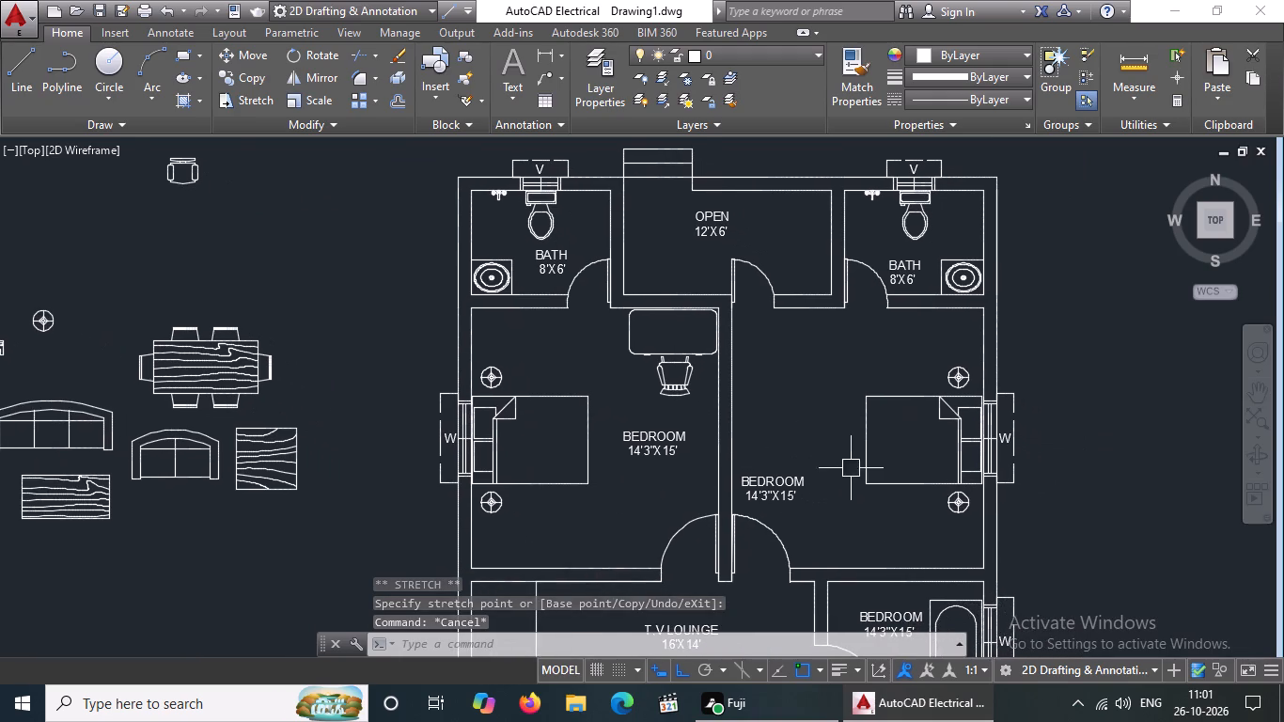
scroll(857, 458, "down", 1)
middle_click_drag(863, 536, 864, 462)
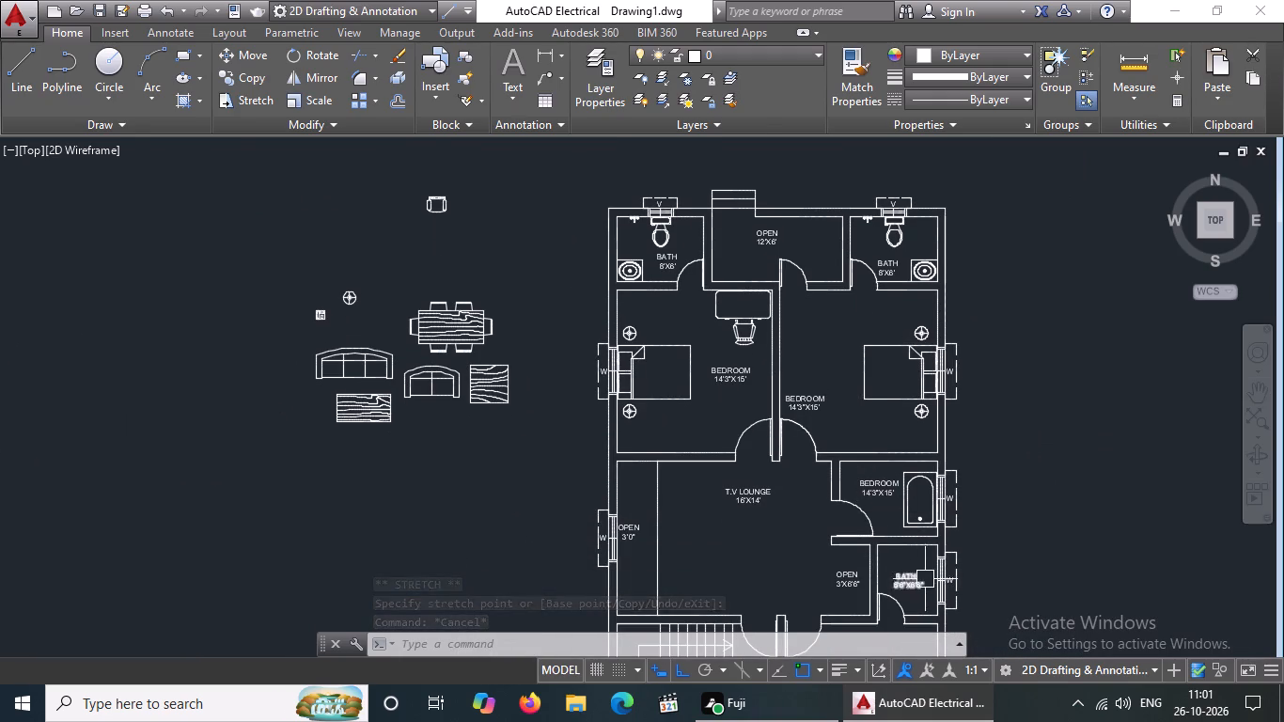
scroll(925, 579, "up", 1)
scroll(914, 504, "down", 2)
scroll(898, 539, "up", 1)
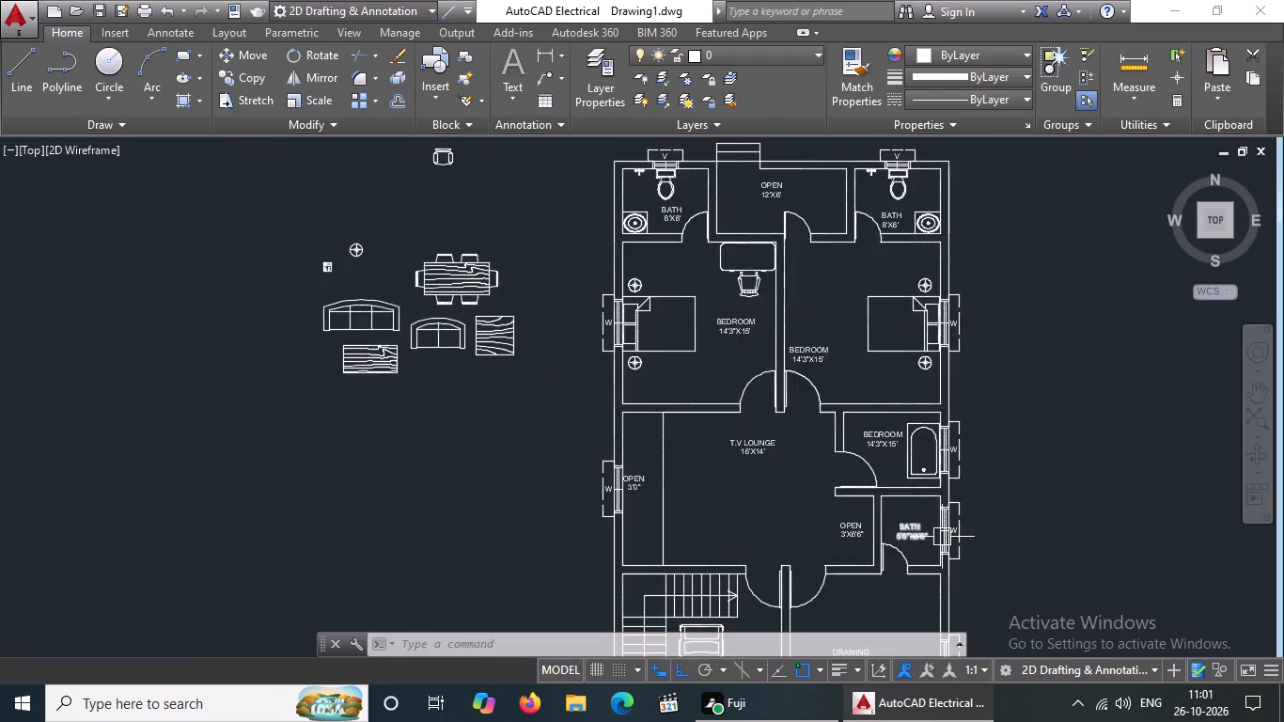
scroll(946, 537, "up", 3)
left_click(828, 290)
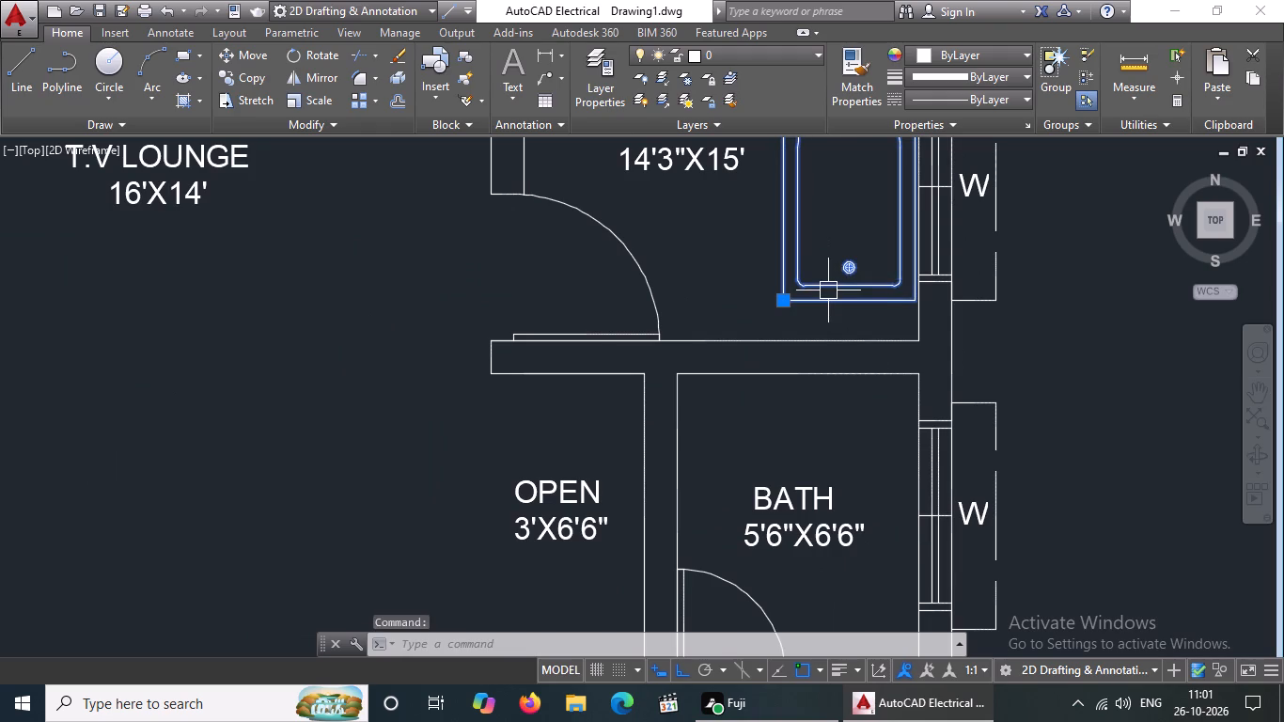
type("SC")
key("space")
scroll(845, 297, "down", 1)
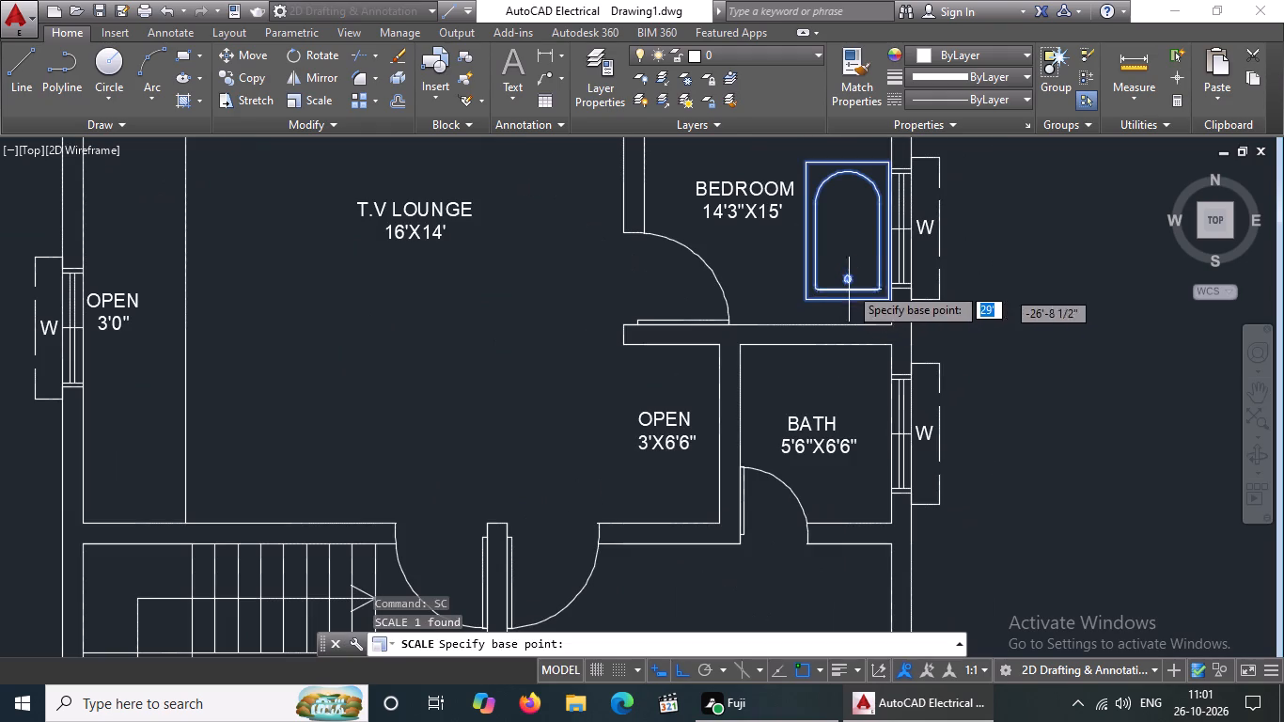
left_click(835, 234)
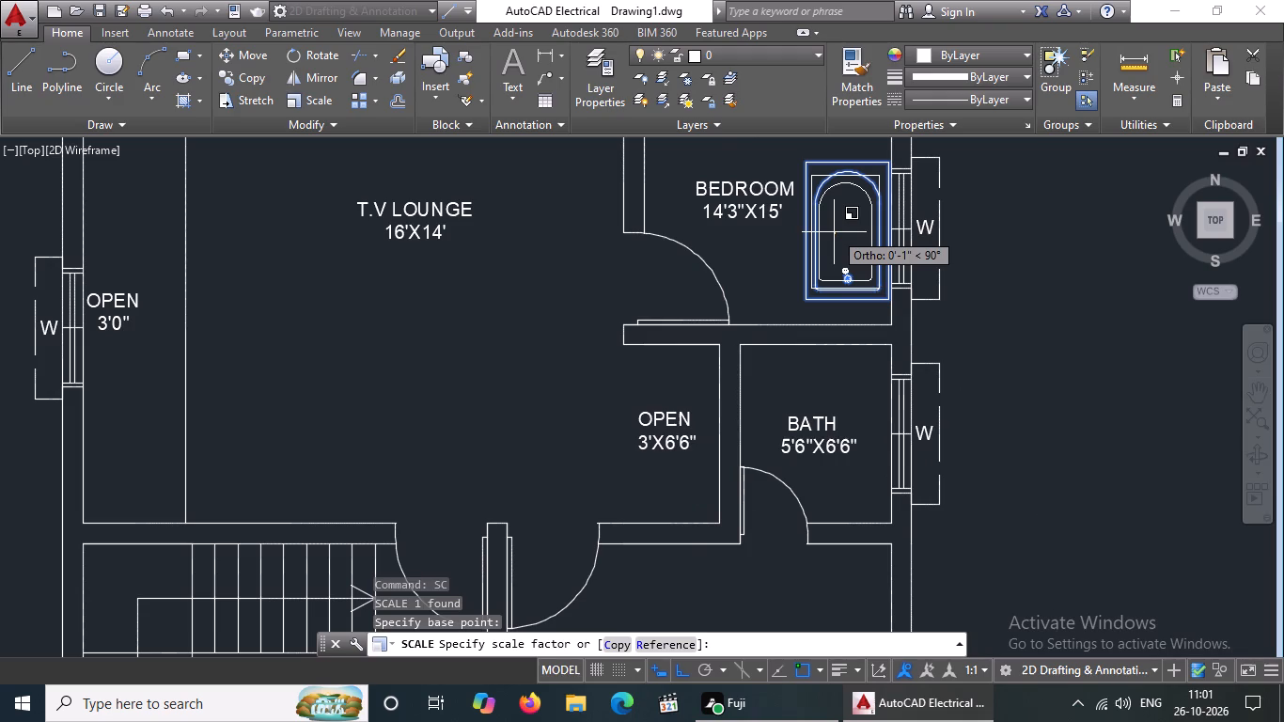
scroll(834, 232, "up", 1)
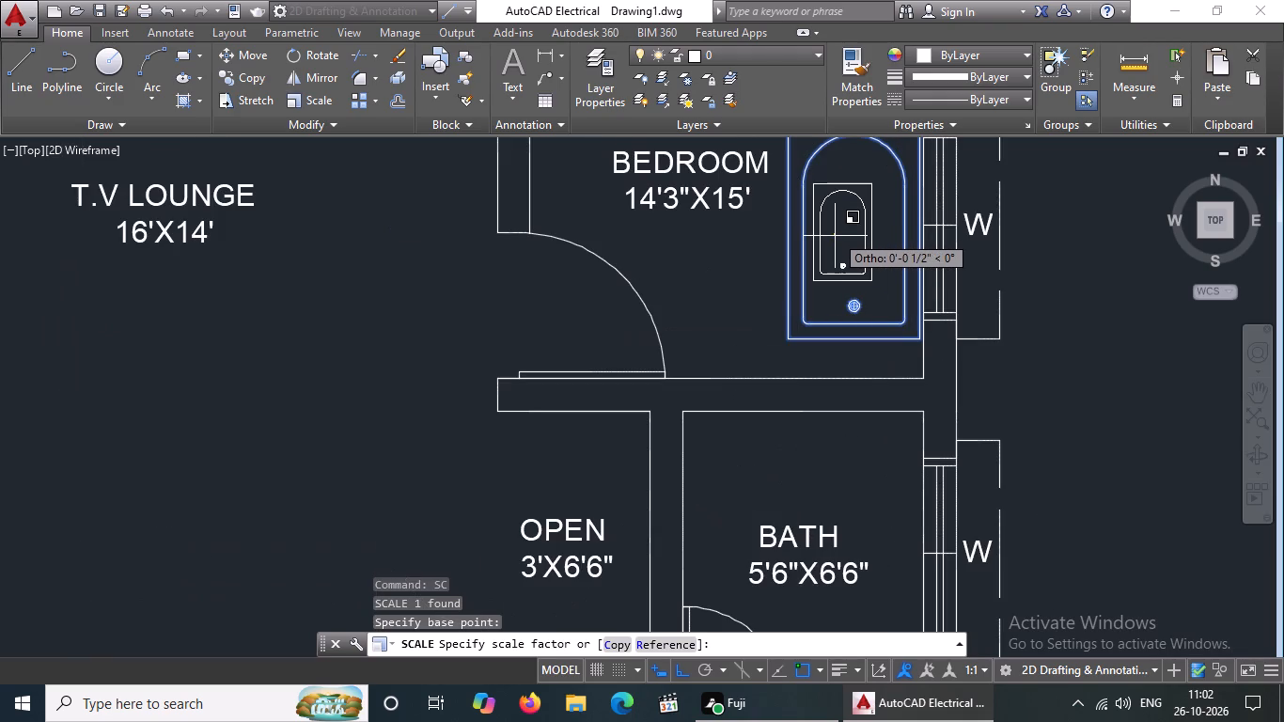
scroll(835, 234, "up", 1)
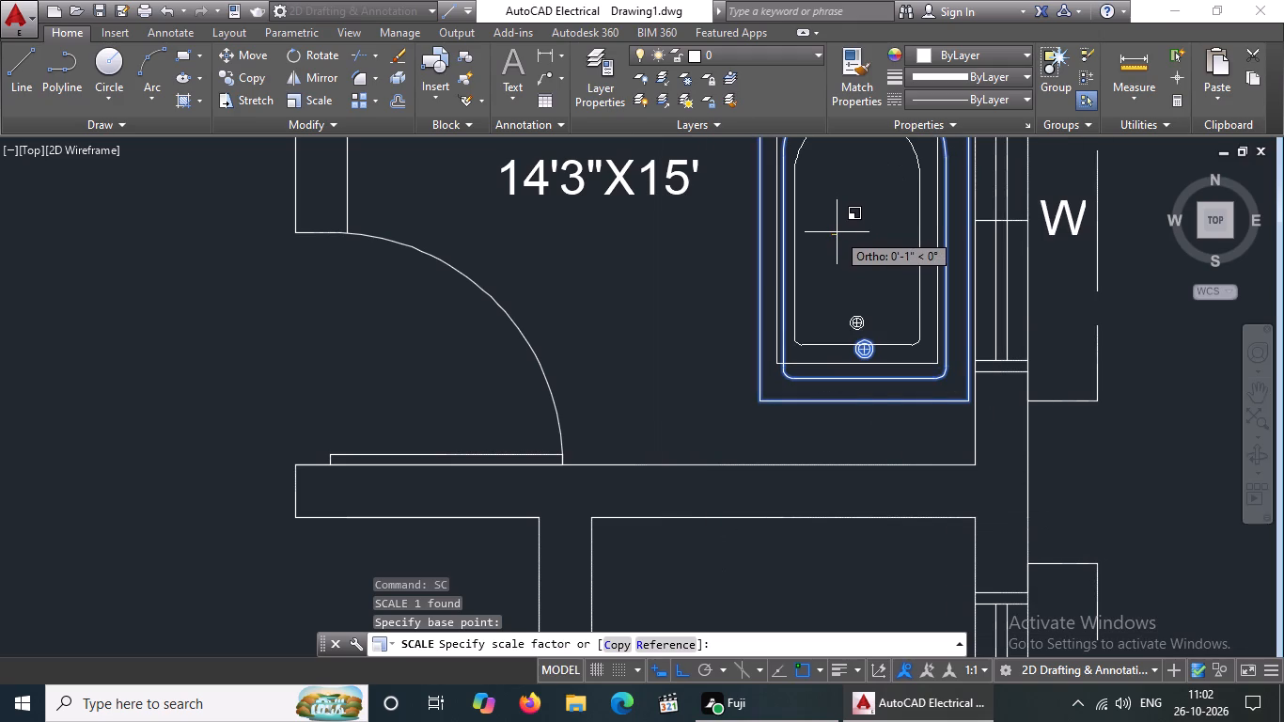
left_click(837, 234)
scroll(837, 234, "up", 1)
scroll(837, 236, "down", 3)
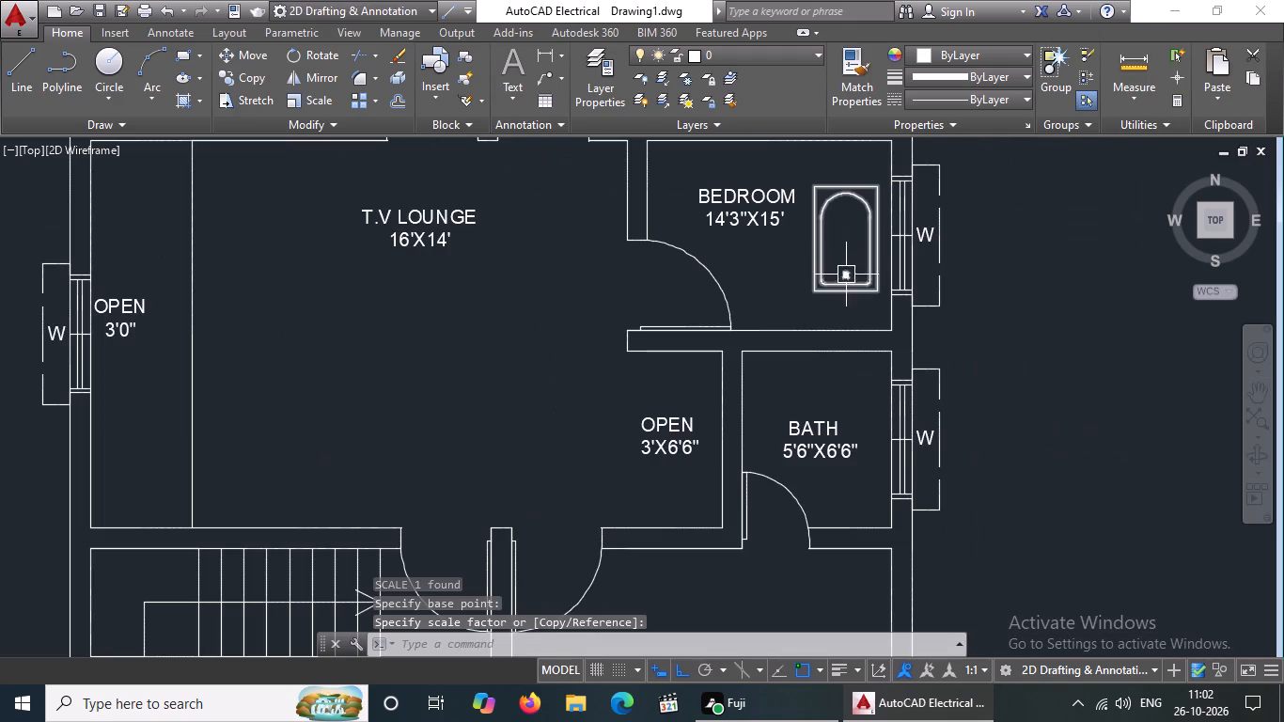
Open the properties of the BATH 5'6"X6'6" label.
left_click(816, 443)
right_click(815, 443)
left_click(887, 642)
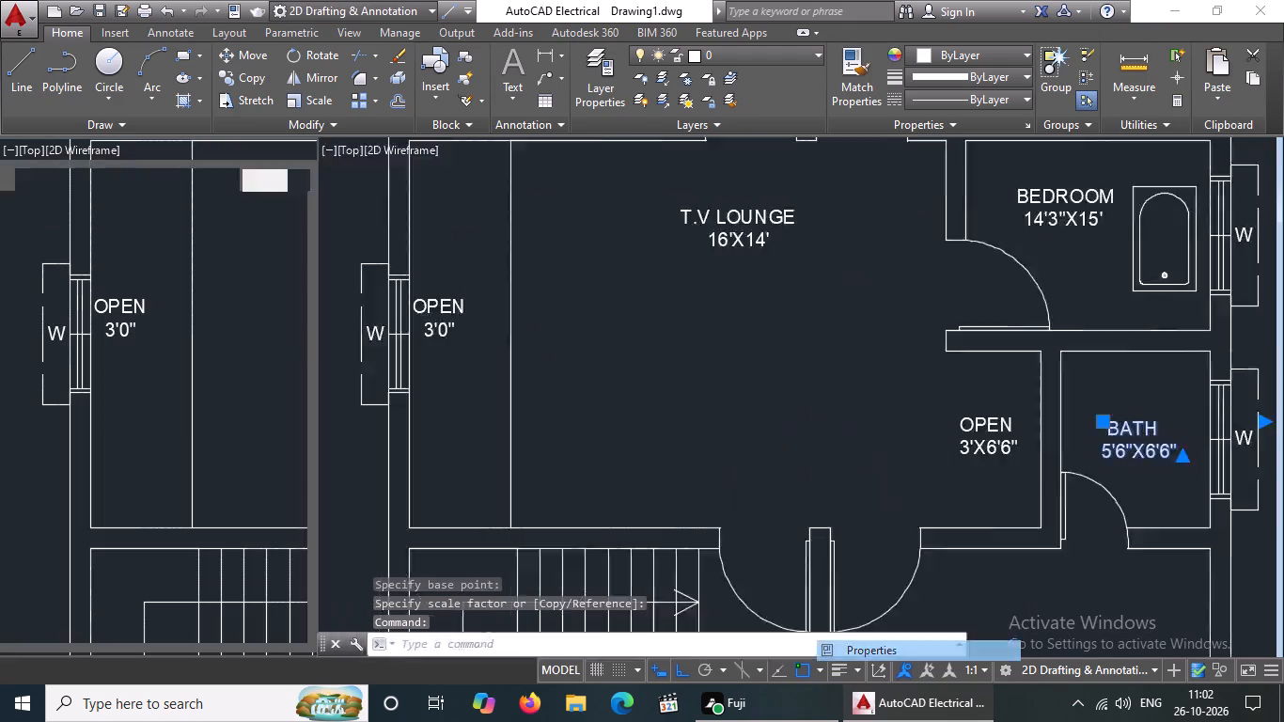
scroll(963, 518, "down", 2)
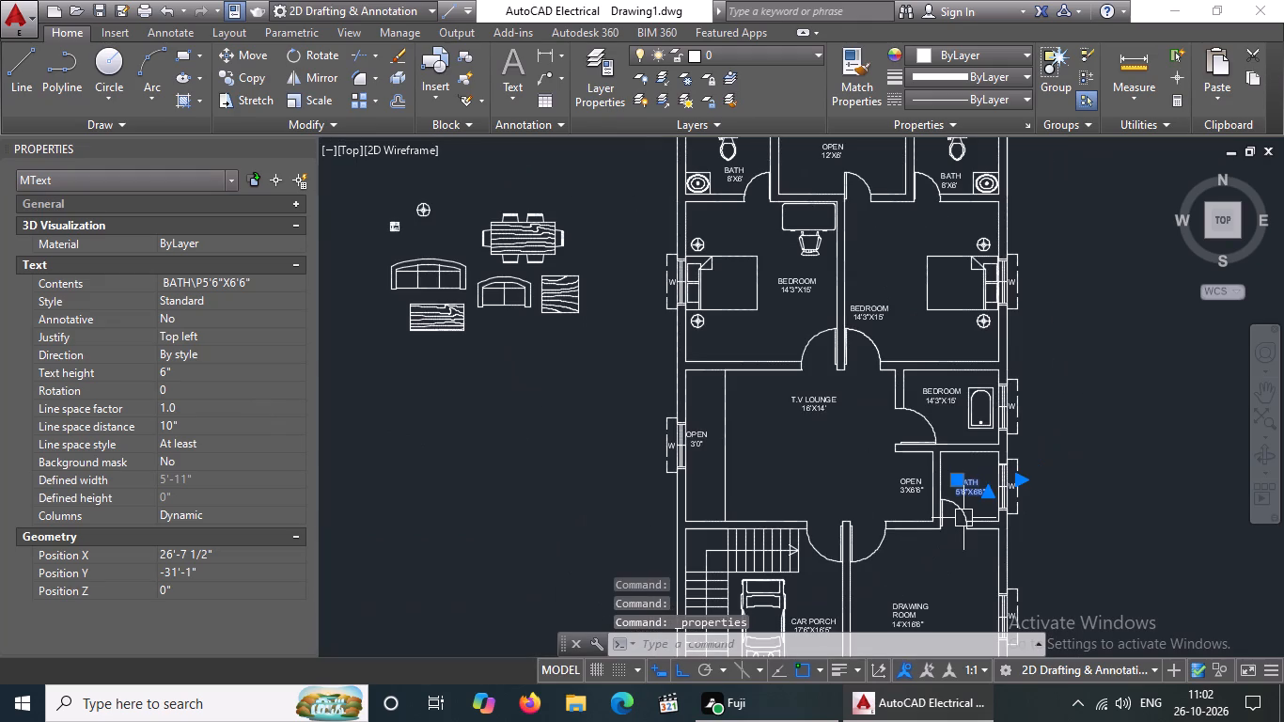
key("Escape")
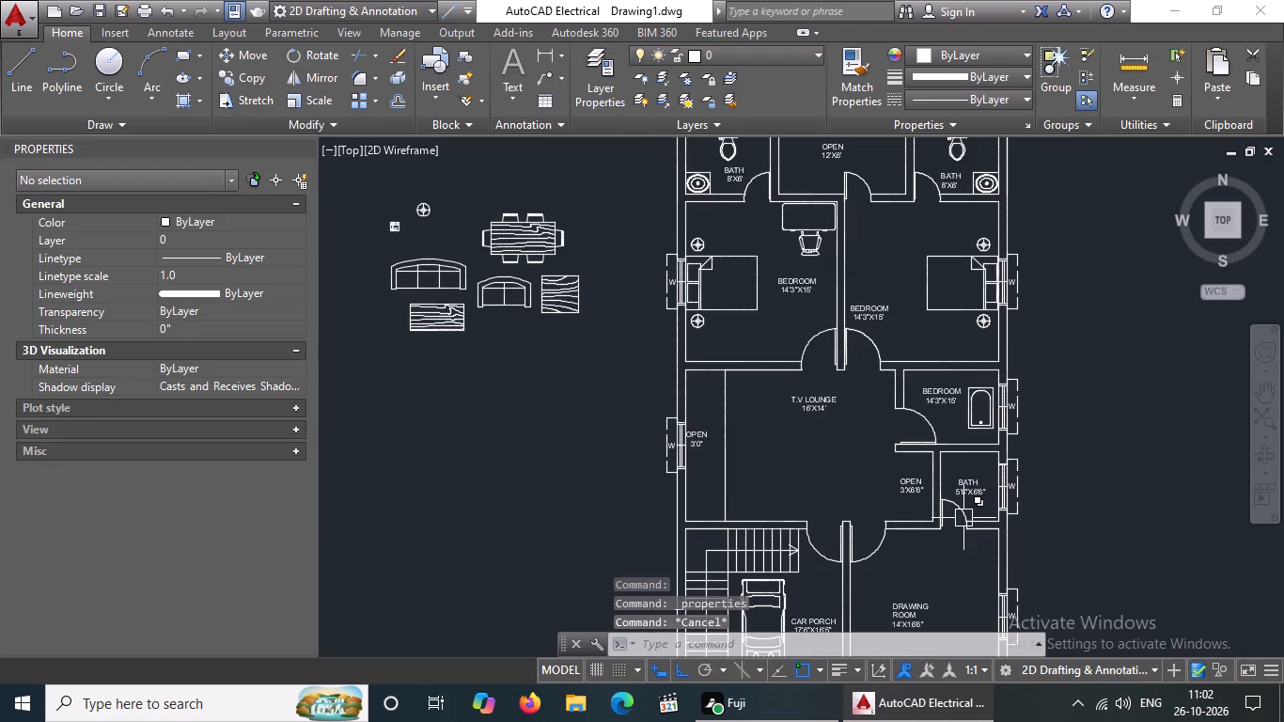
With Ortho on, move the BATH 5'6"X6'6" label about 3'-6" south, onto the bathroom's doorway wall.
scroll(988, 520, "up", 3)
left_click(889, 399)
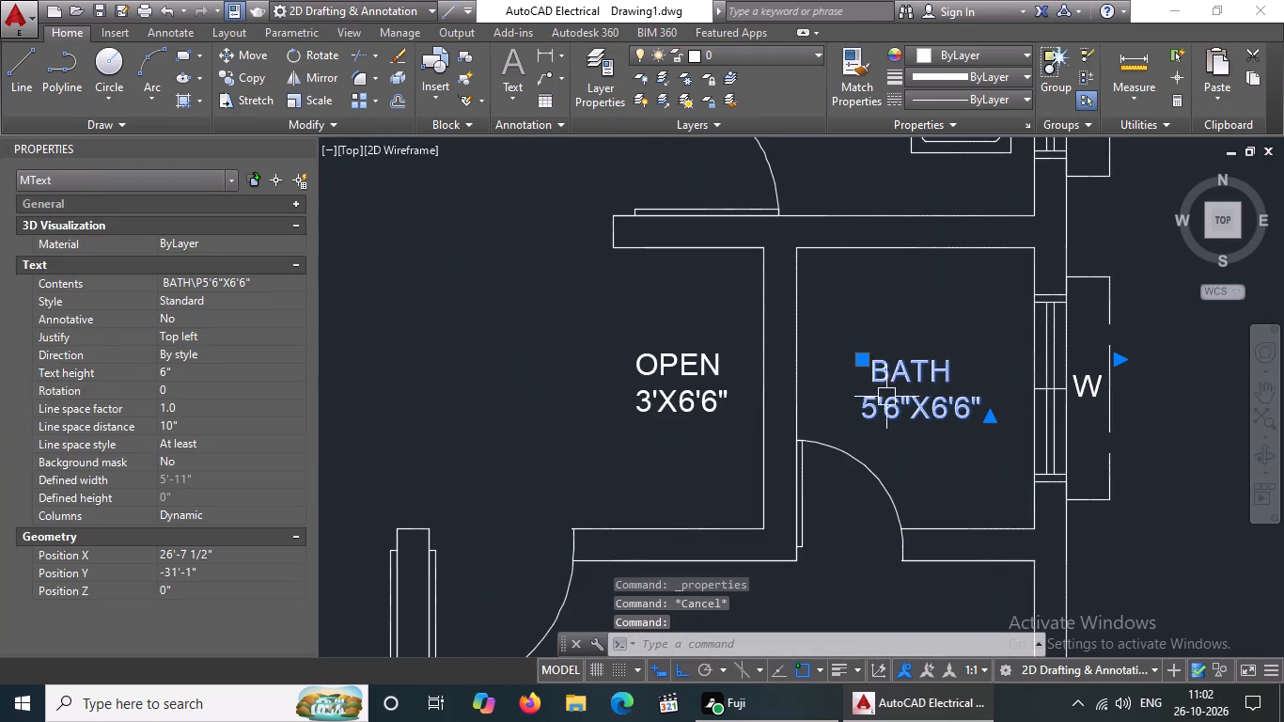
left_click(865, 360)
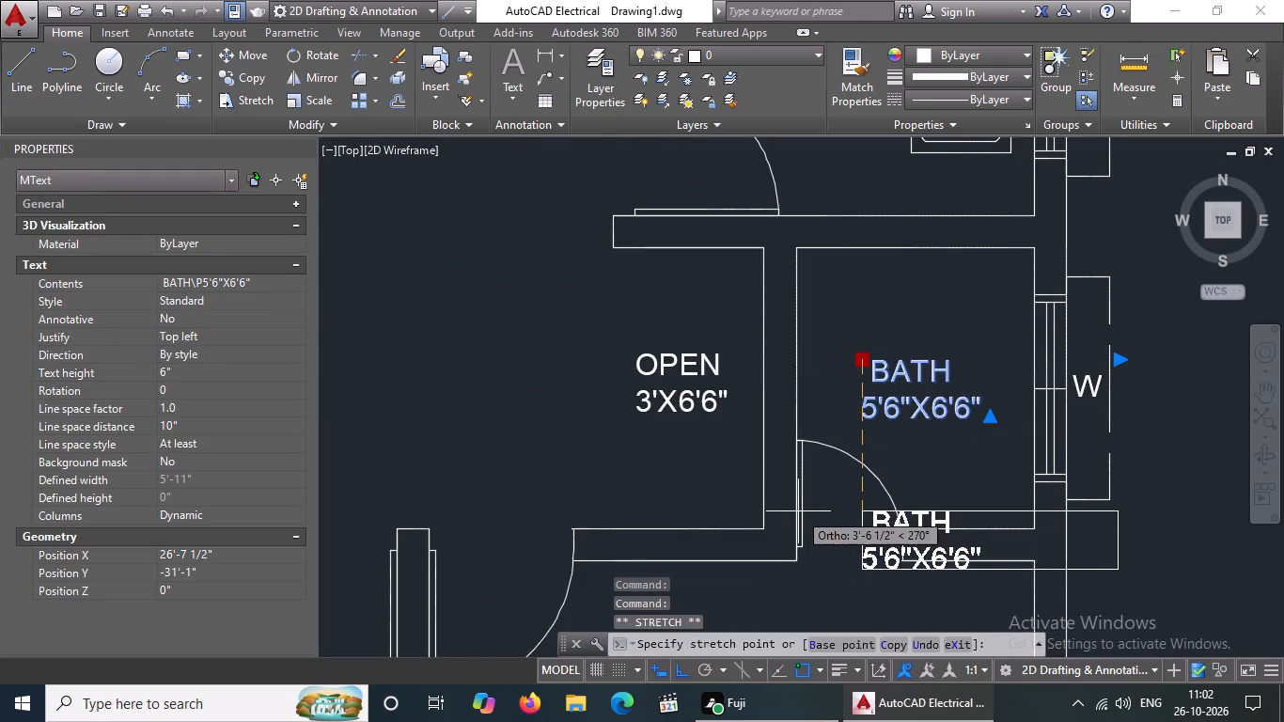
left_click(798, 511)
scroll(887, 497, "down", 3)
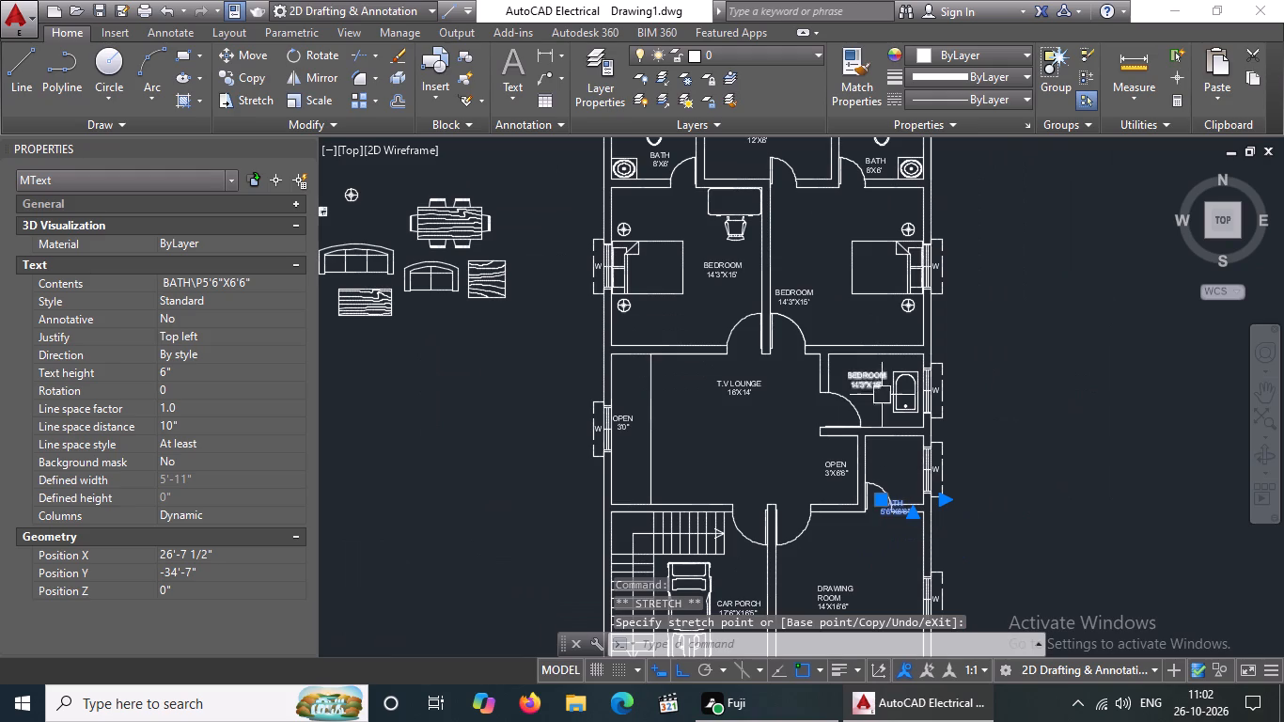
With Ortho off, move the bathtub by its south-west corner grip into the 5'6"X6'6" bath, against the east window wall.
scroll(911, 406, "up", 2)
left_click(896, 417)
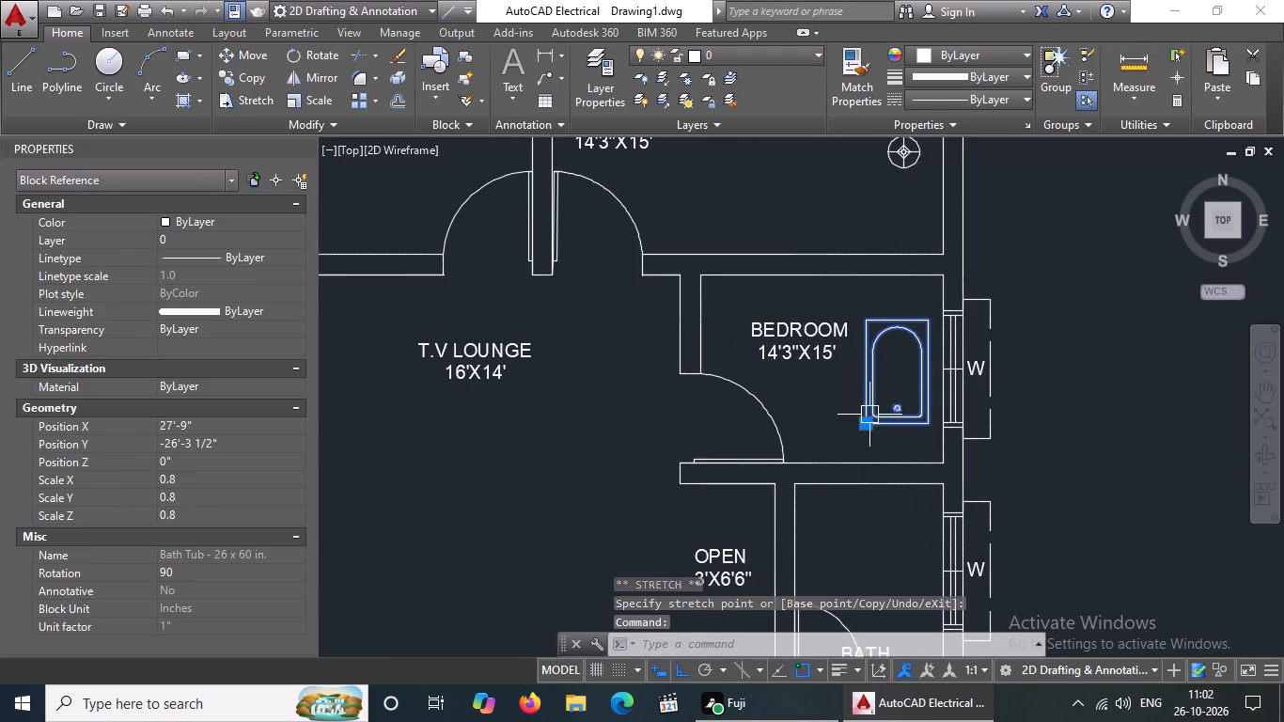
left_click(874, 415)
left_click(866, 423)
scroll(888, 477, "down", 2)
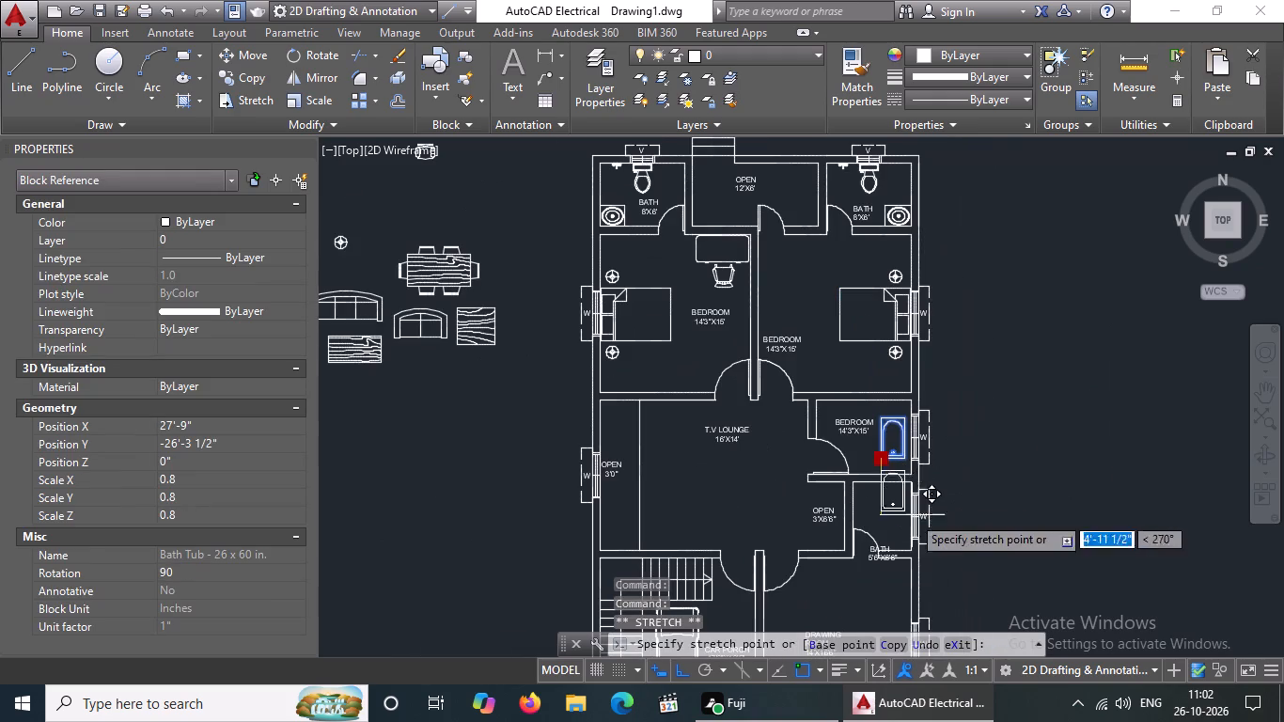
scroll(909, 525, "up", 2)
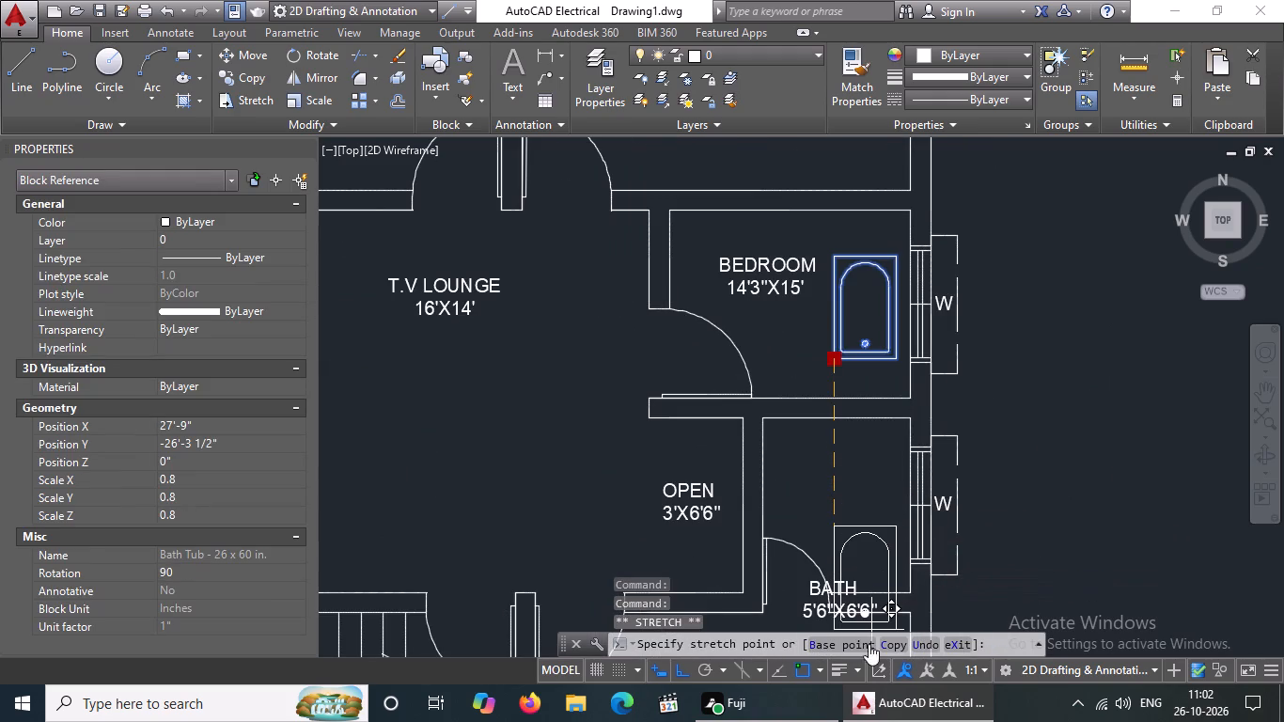
left_click_drag(681, 670, 691, 666)
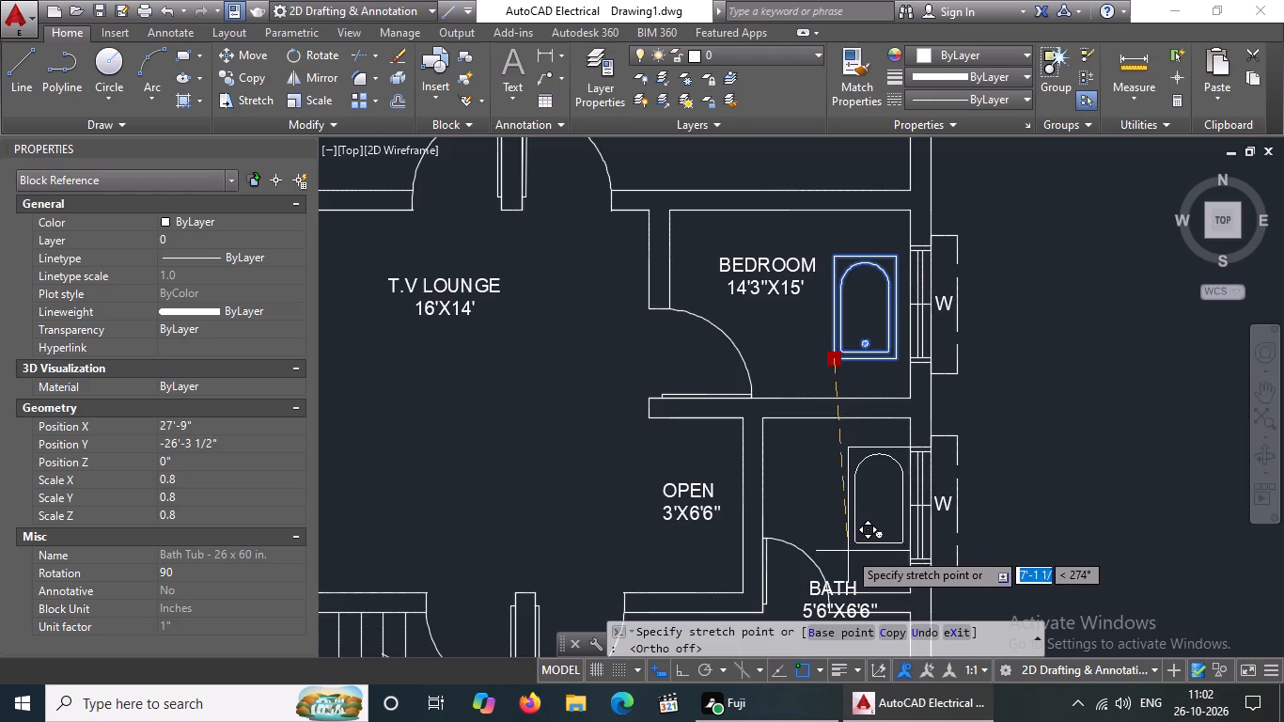
scroll(842, 552, "up", 2)
scroll(847, 547, "down", 3)
scroll(848, 562, "up", 3)
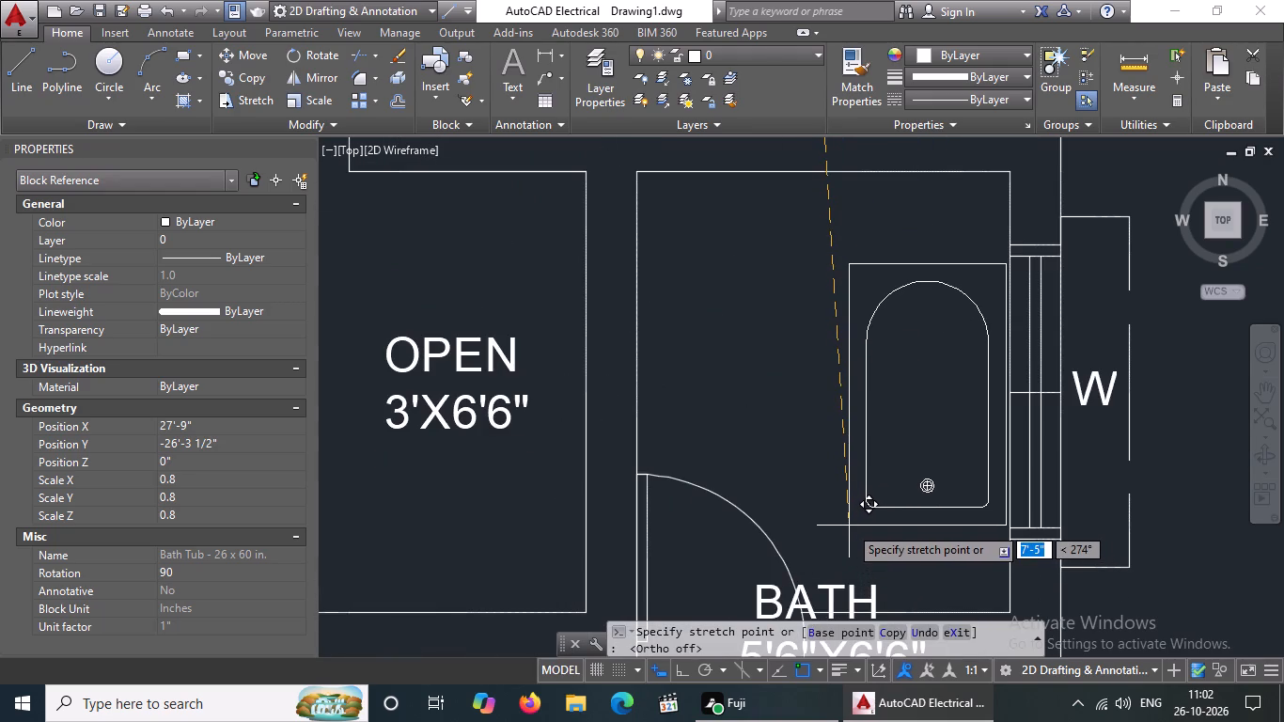
left_click(850, 525)
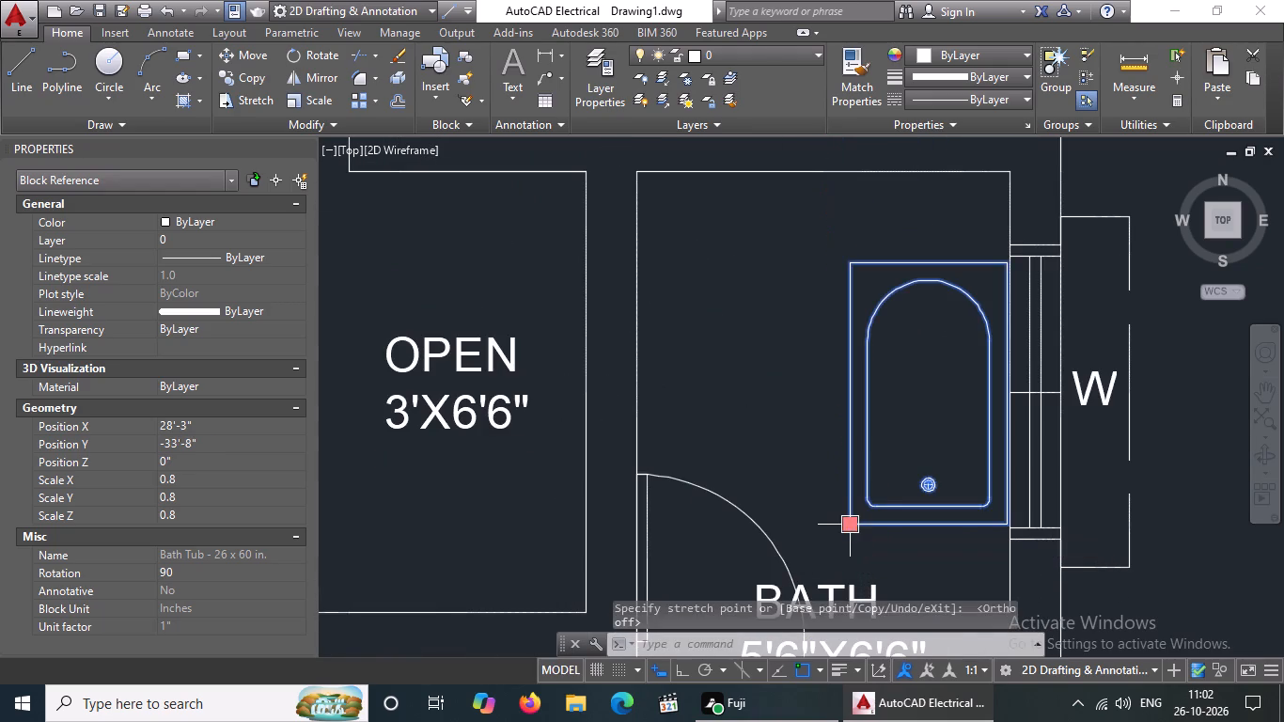
Move the BATH 5'6"X6'6" label back inside the bathroom, to the west side beside the bathtub.
scroll(882, 502, "down", 3)
scroll(871, 551, "up", 2)
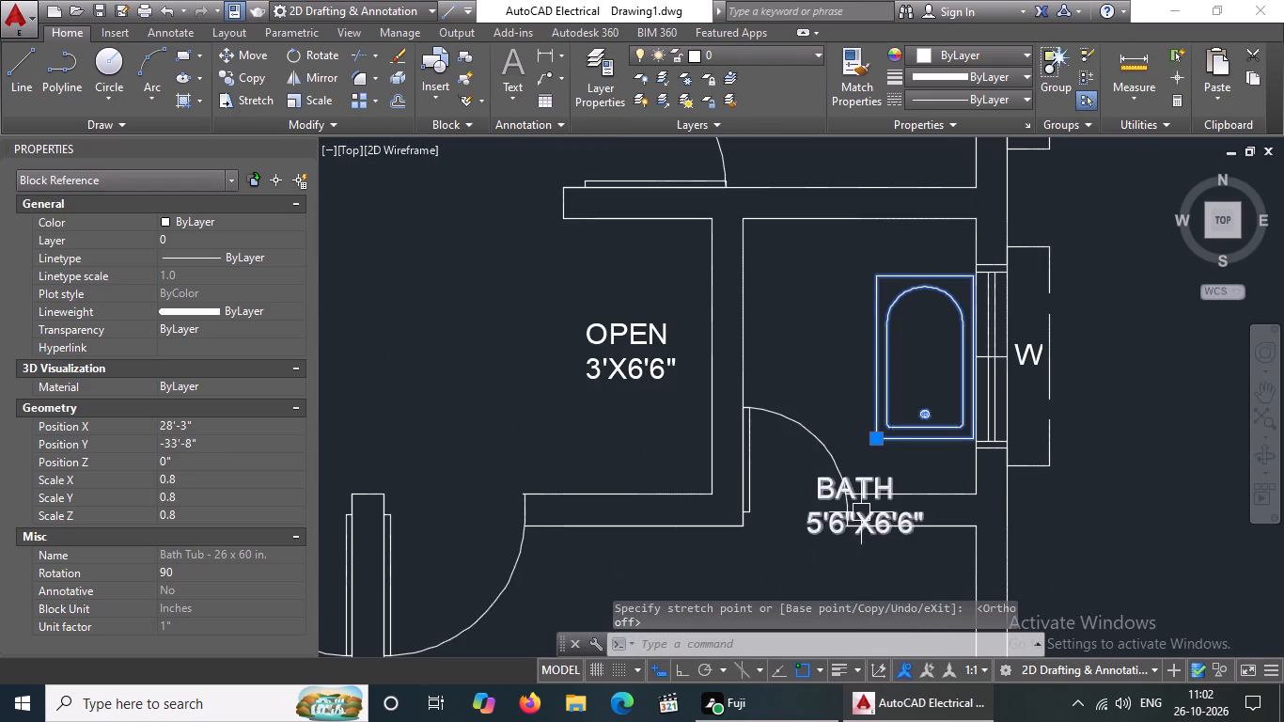
left_click(859, 497)
left_click(809, 472)
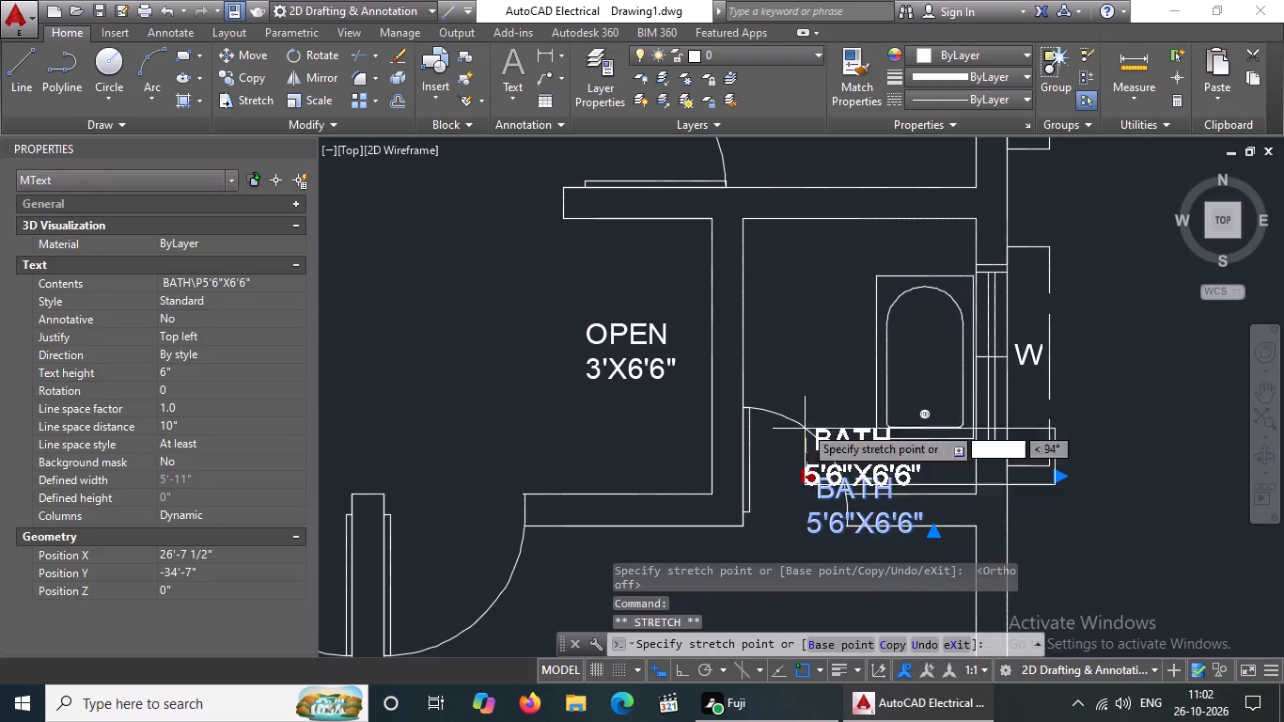
left_click(755, 311)
scroll(808, 335, "down", 3)
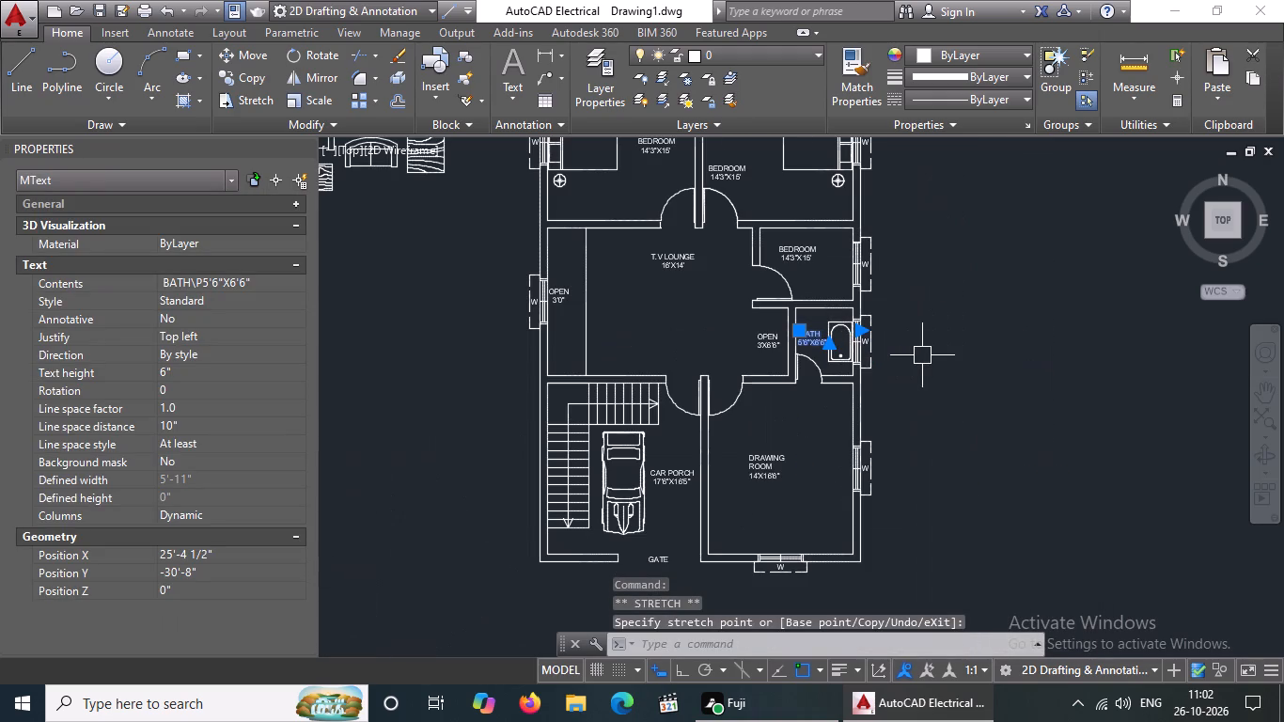
key("Escape")
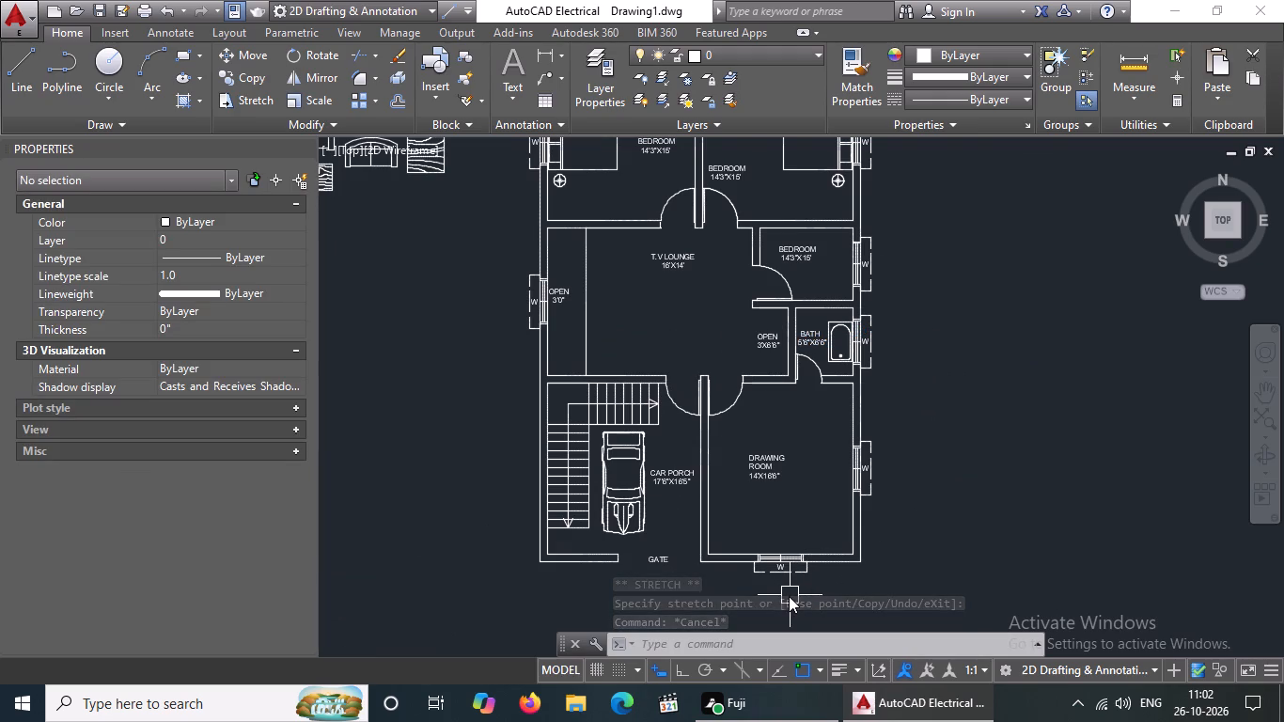
Copy the W label from the drawing room's south window into the door opening between the T.V. lounge and car porch.
scroll(789, 596, "up", 7)
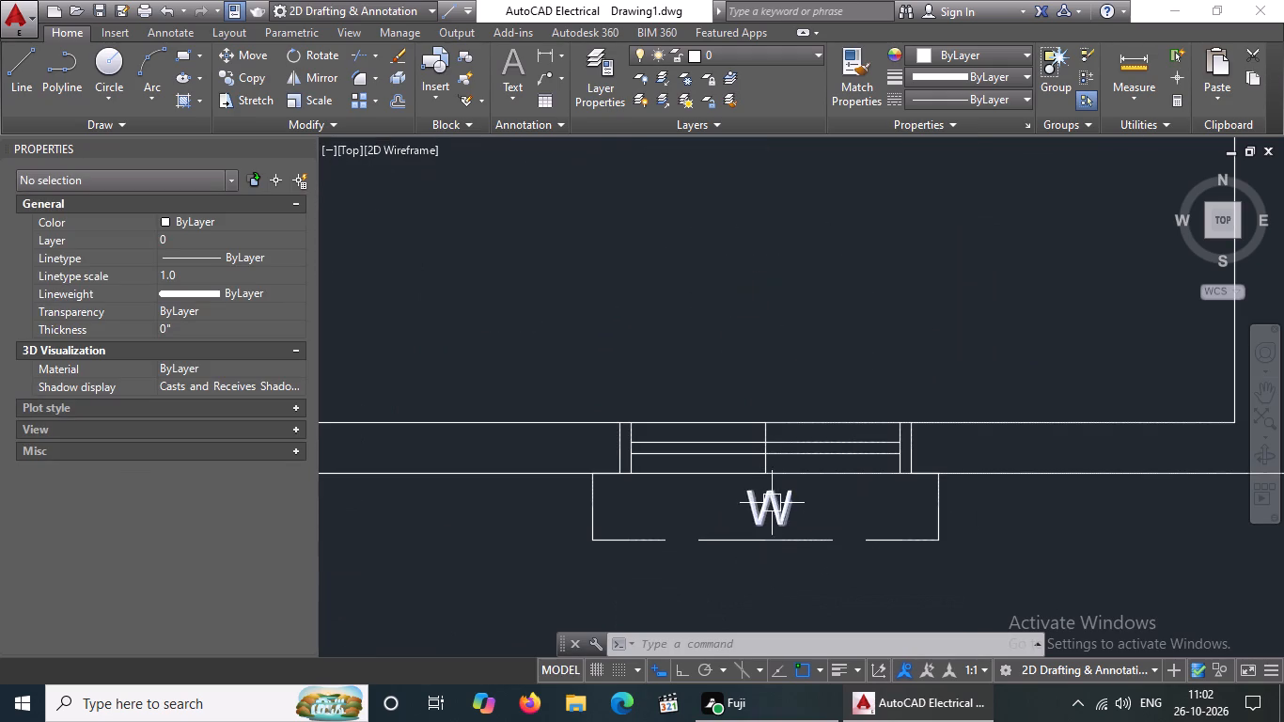
left_click(772, 505)
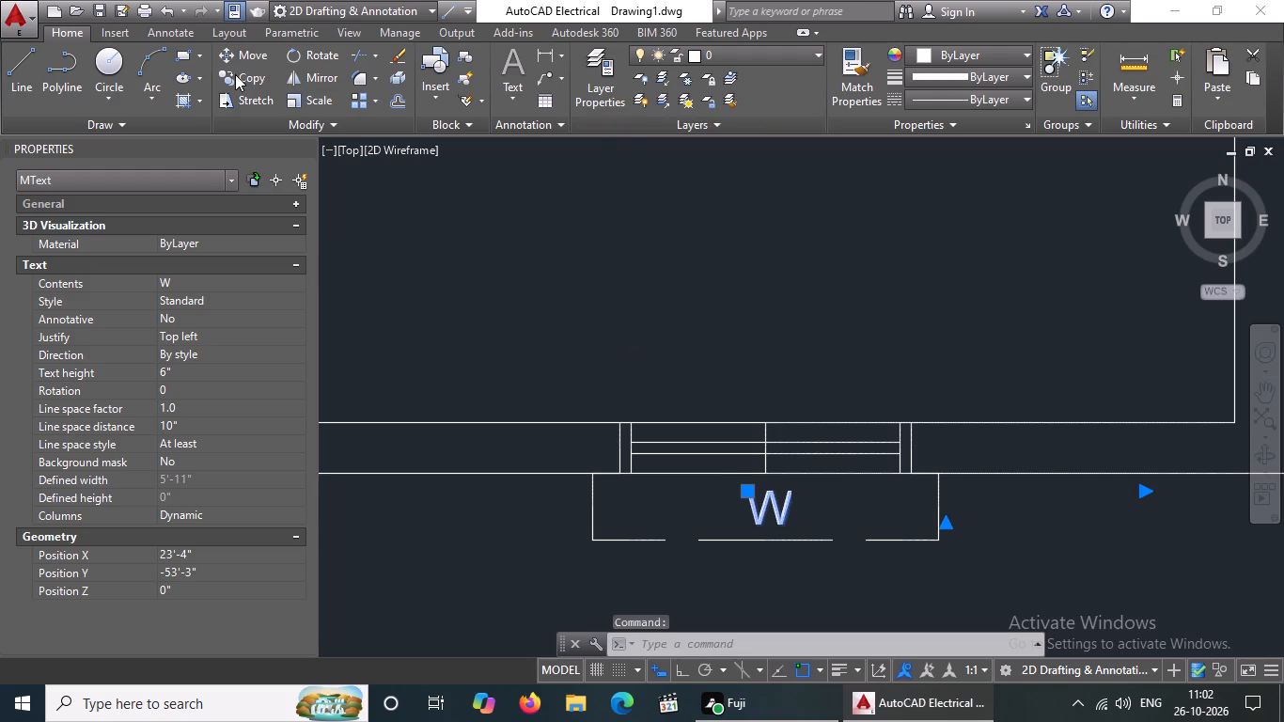
left_click(235, 75)
left_click(769, 503)
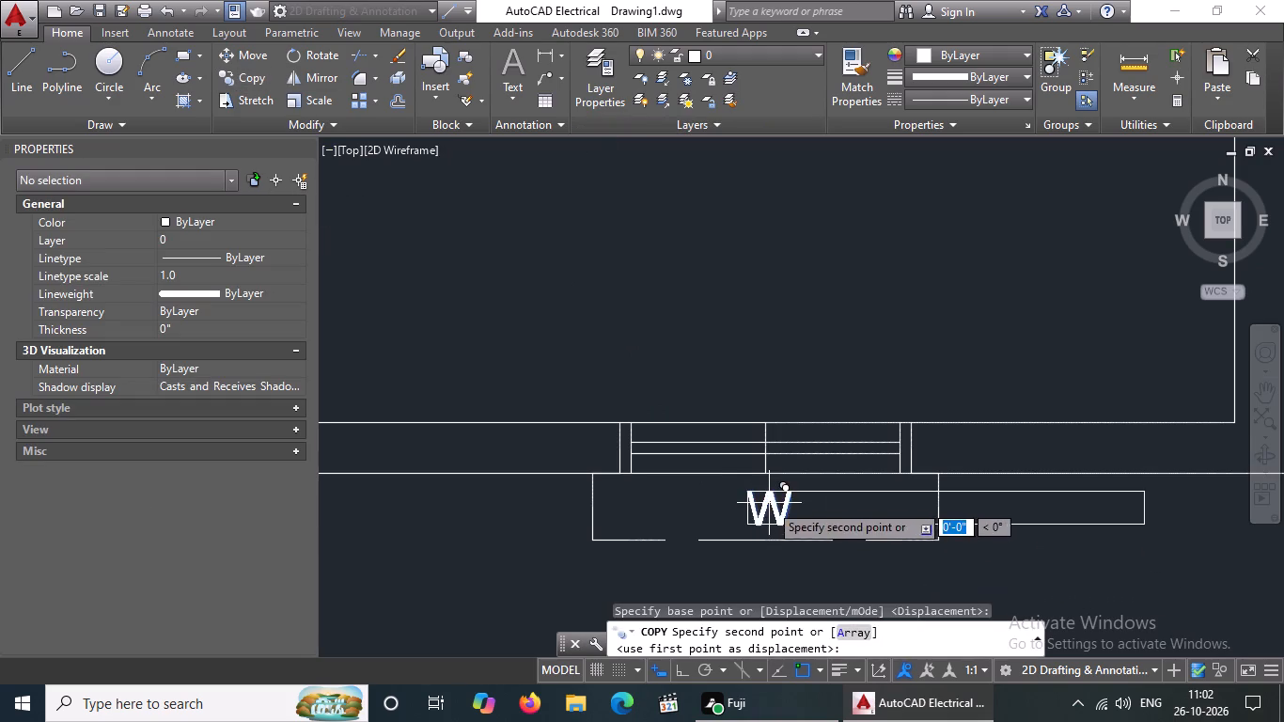
scroll(751, 500, "down", 4)
scroll(652, 317, "up", 2)
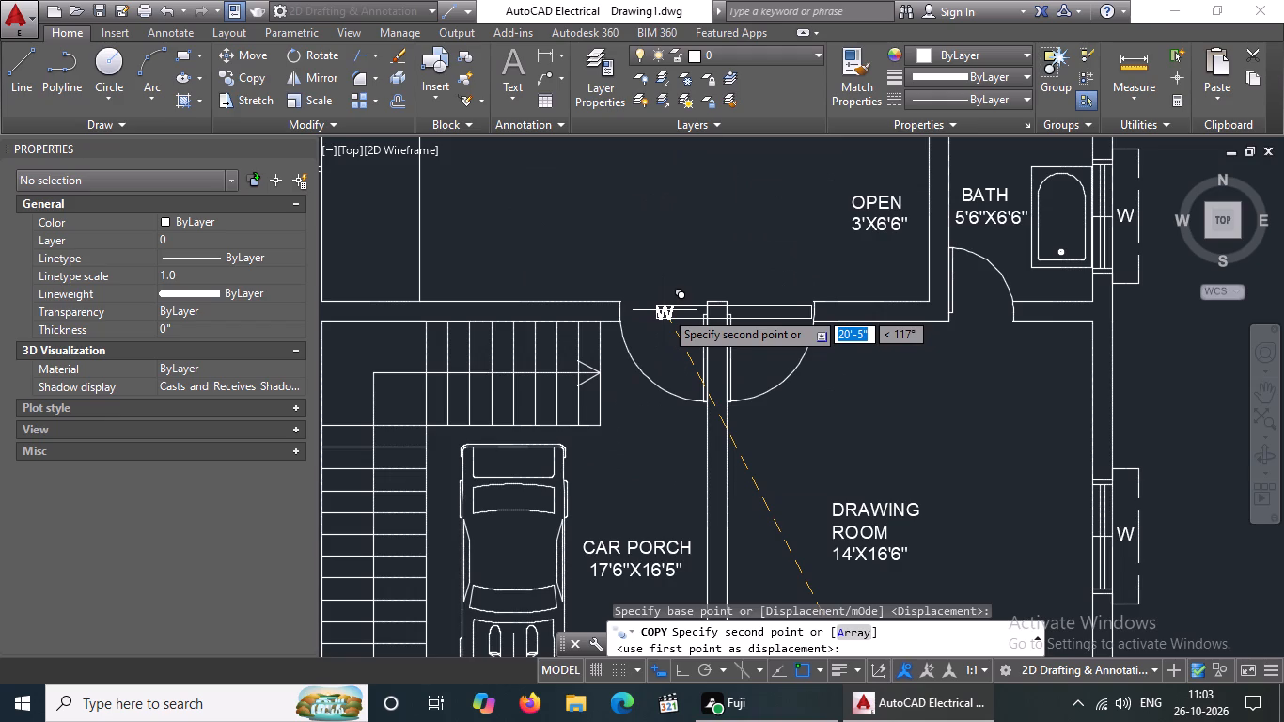
left_click(665, 310)
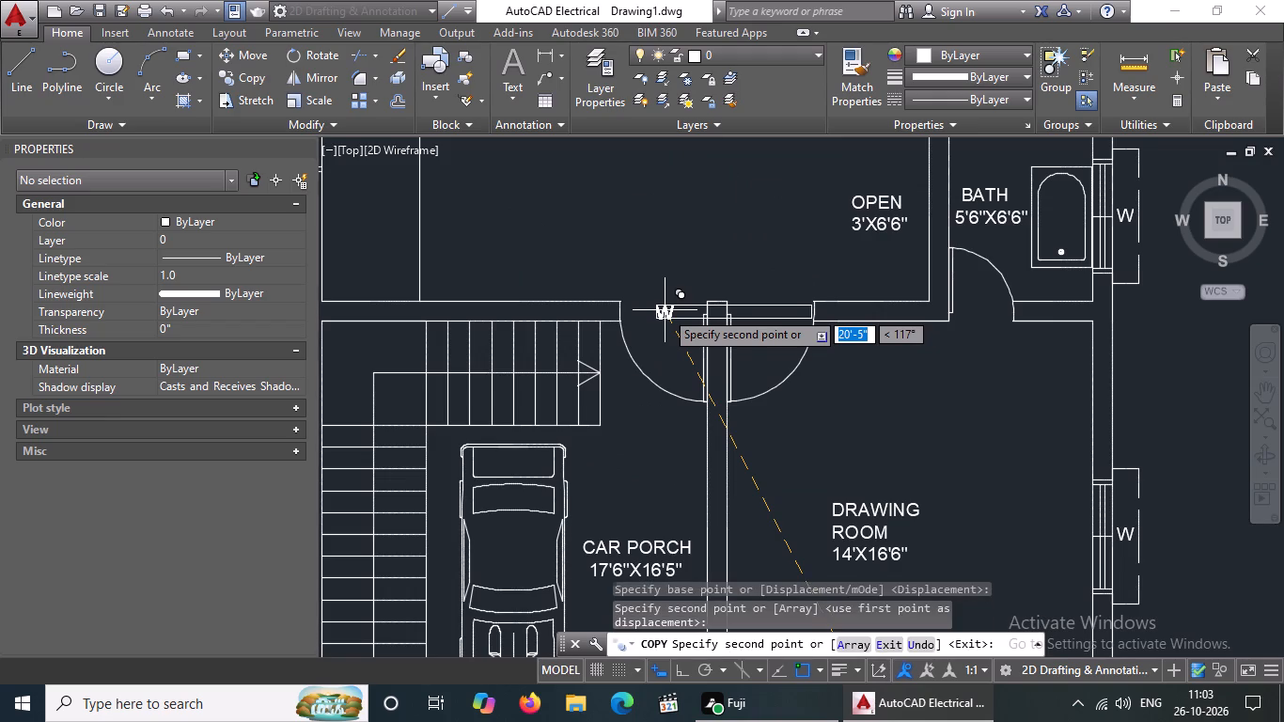
scroll(660, 299, "up", 3)
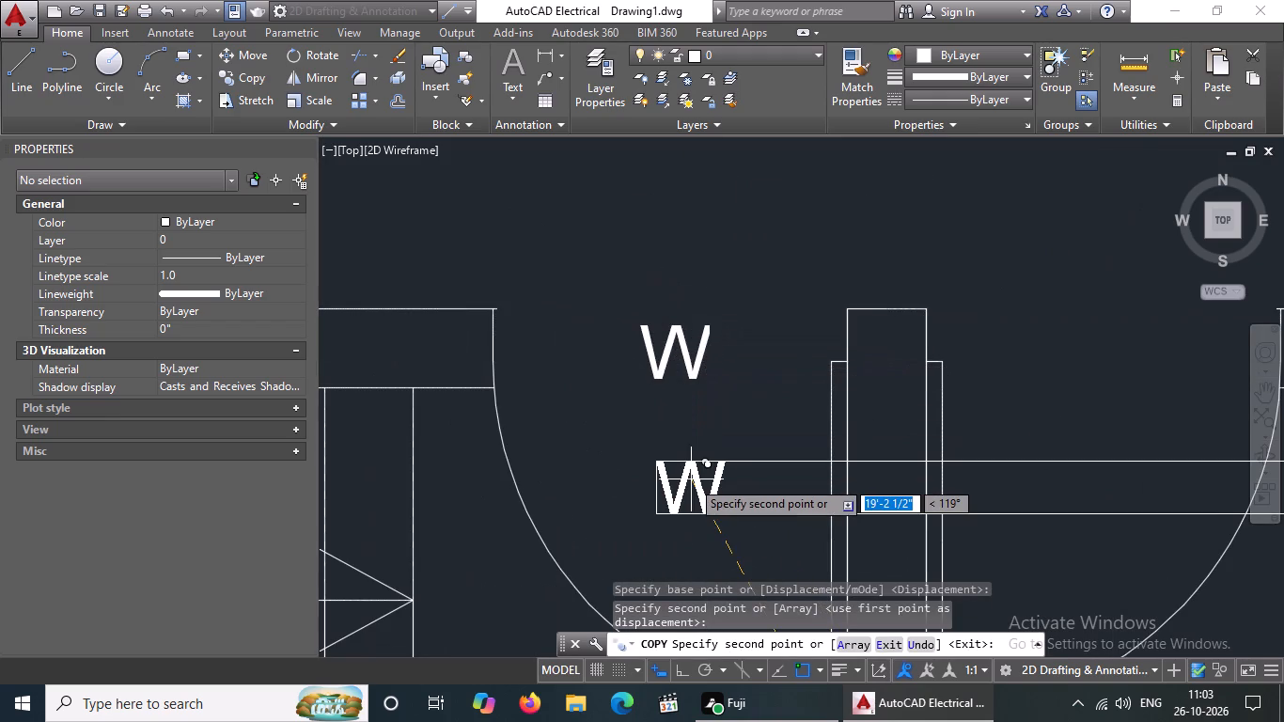
key("Escape")
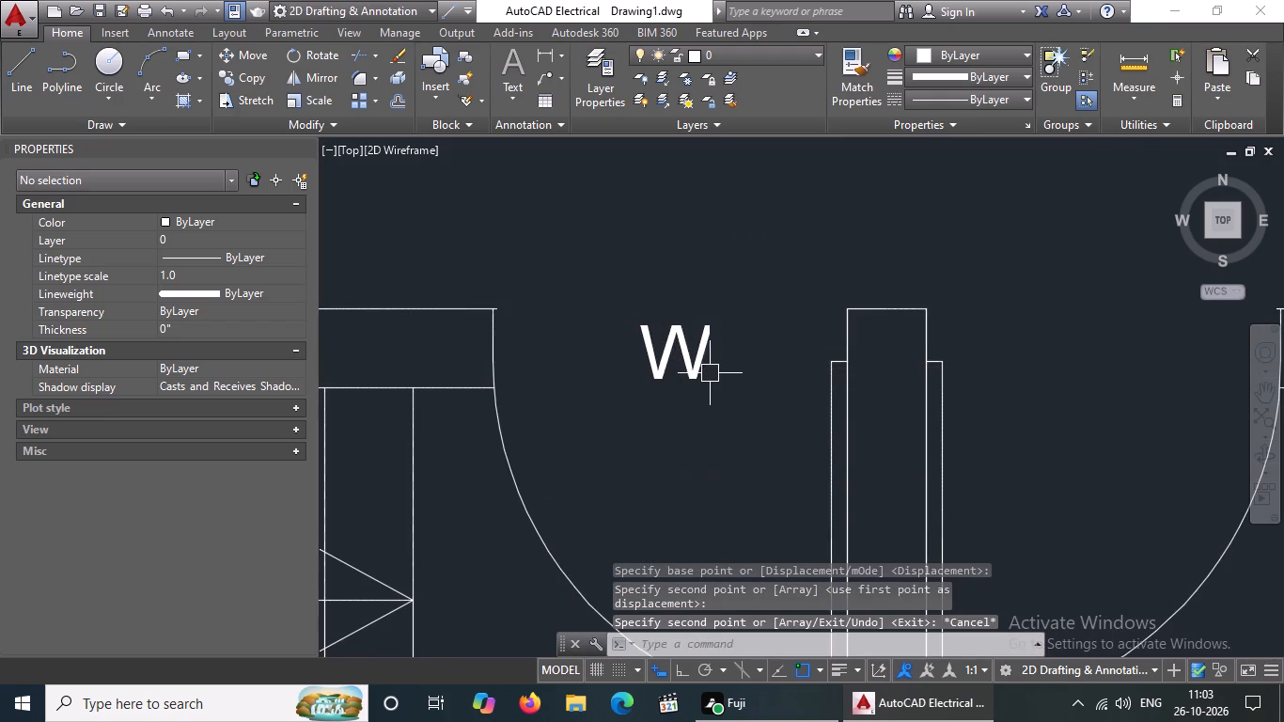
Change the copied W label in the door opening between the T.V. lounge and car porch to D.
double_click(703, 363)
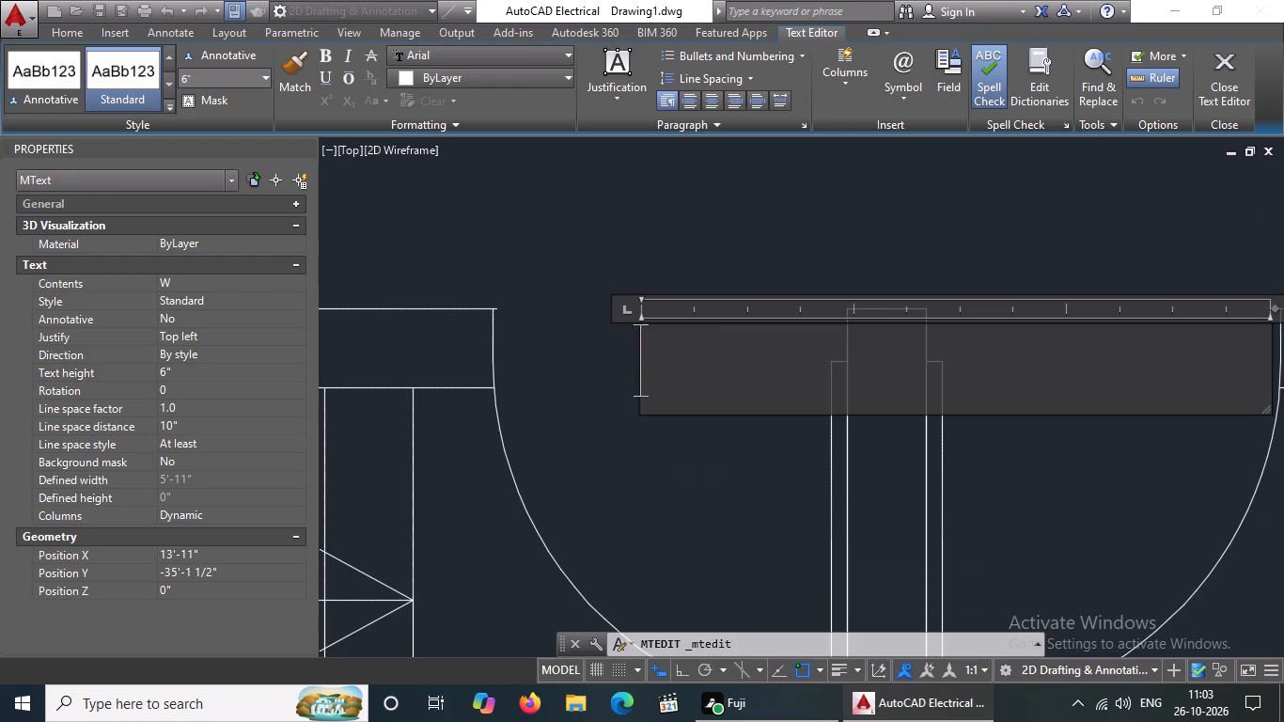
key("BackSpace")
key("BackSpace")
key("d")
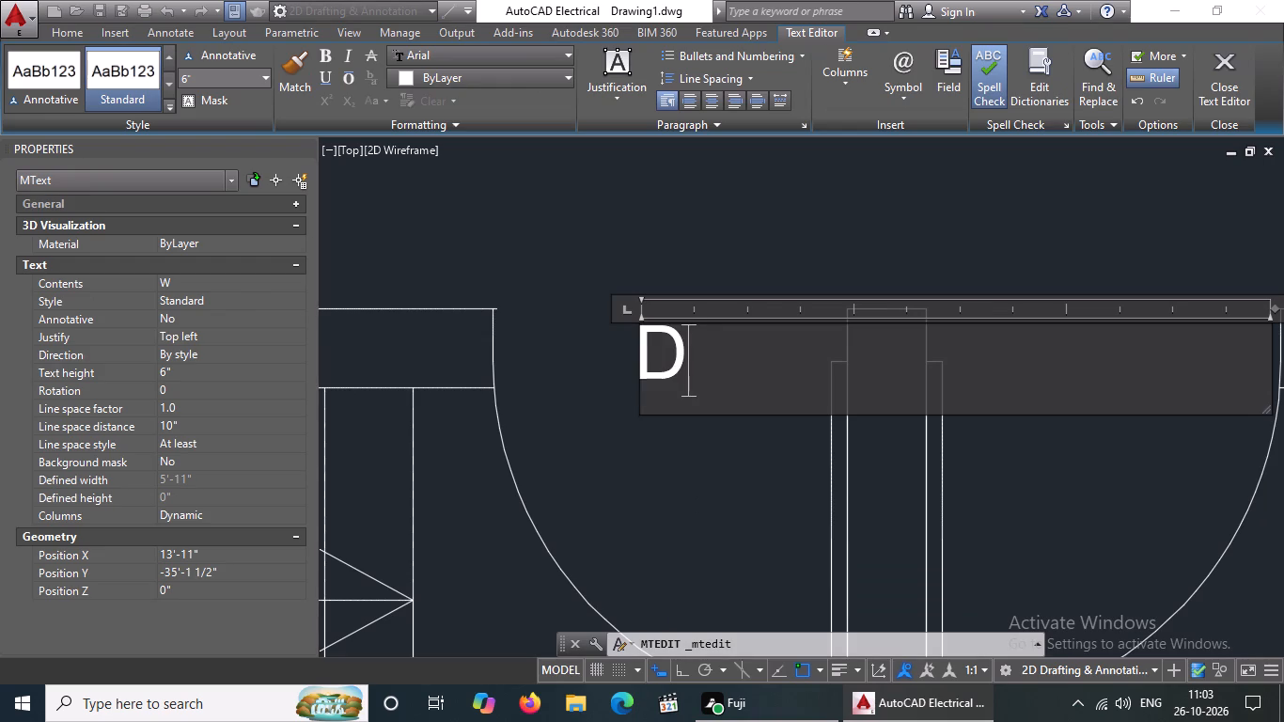
key("Return")
left_click(670, 228)
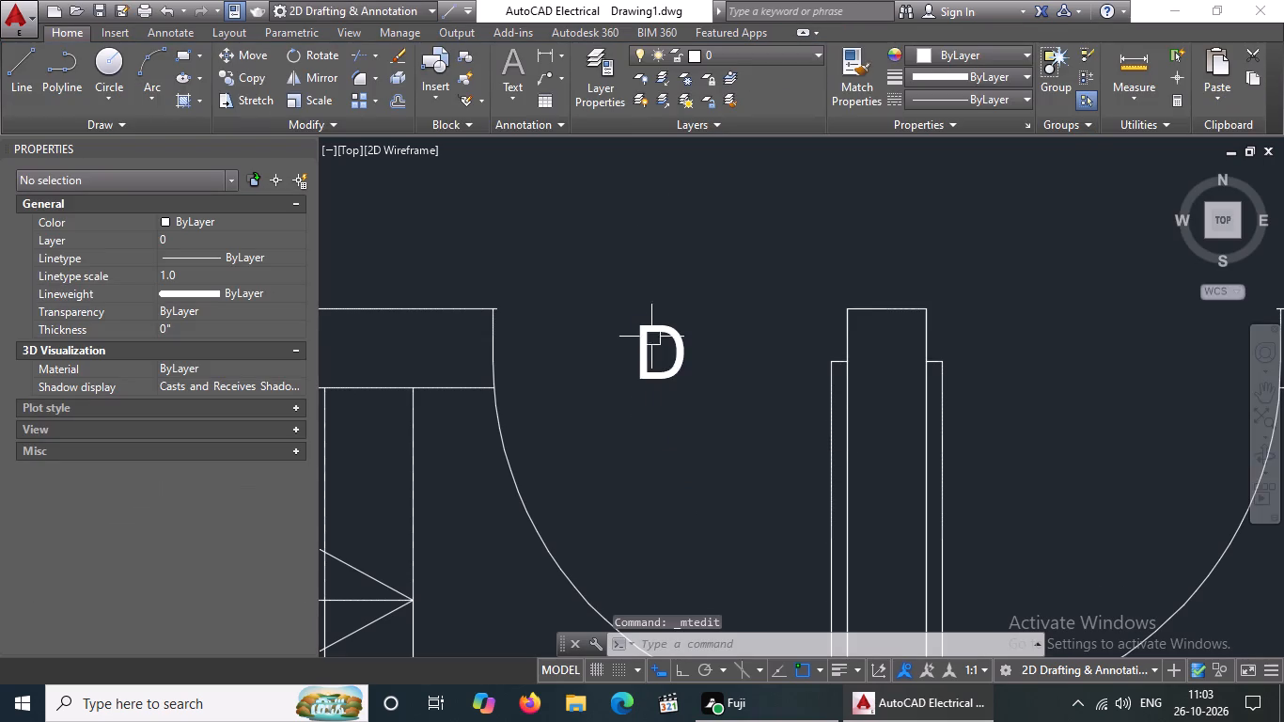
Set the D label's text height to 8", close the Properties palette and deselect the label.
scroll(678, 338, "down", 4)
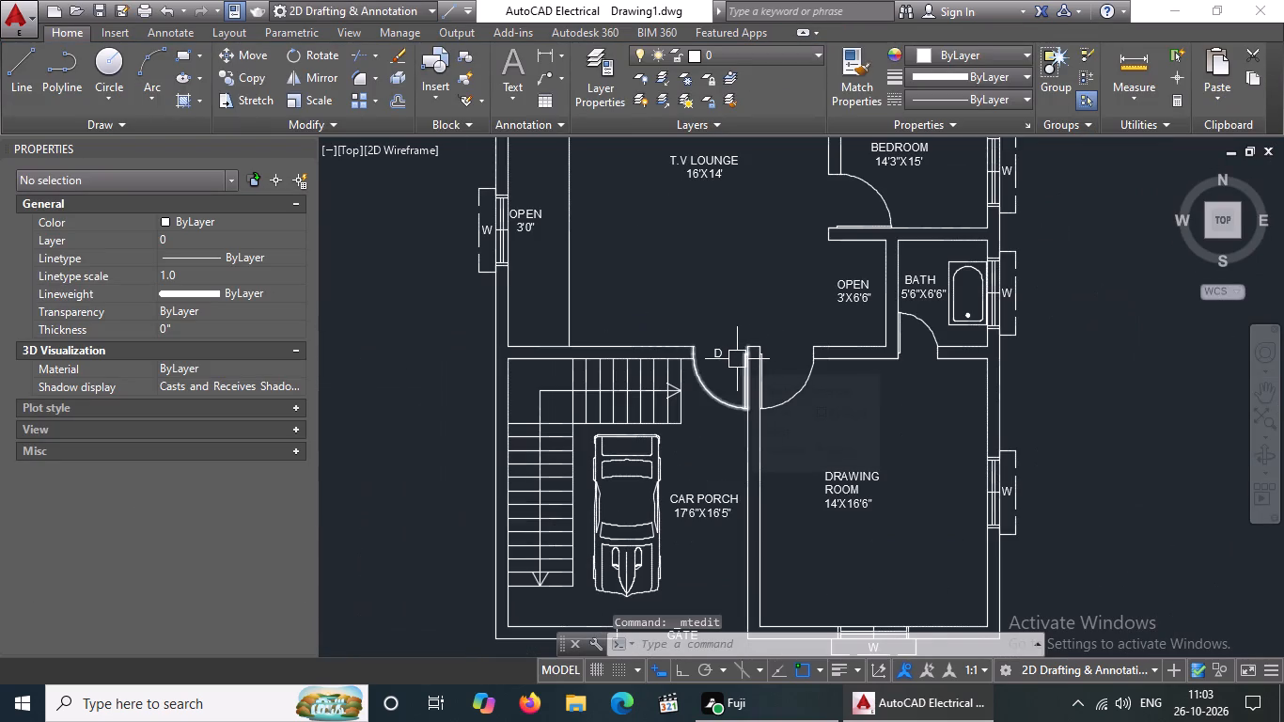
scroll(734, 343, "up", 3)
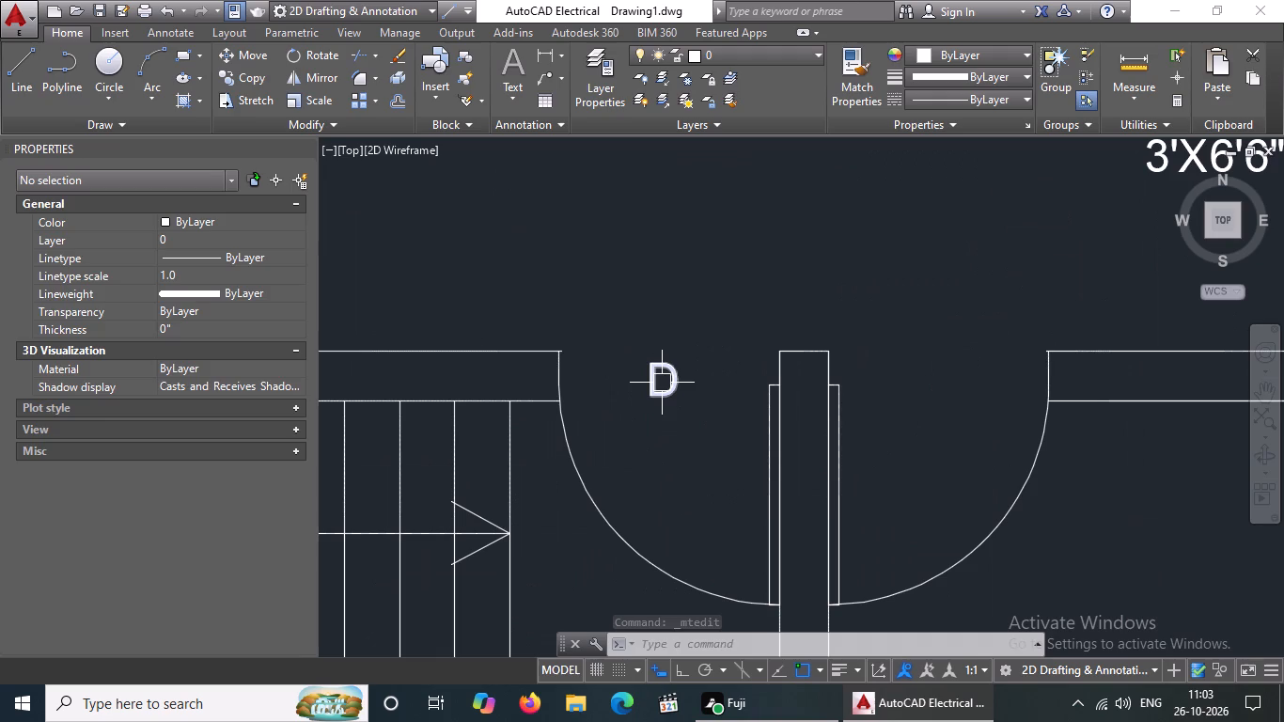
left_click(657, 386)
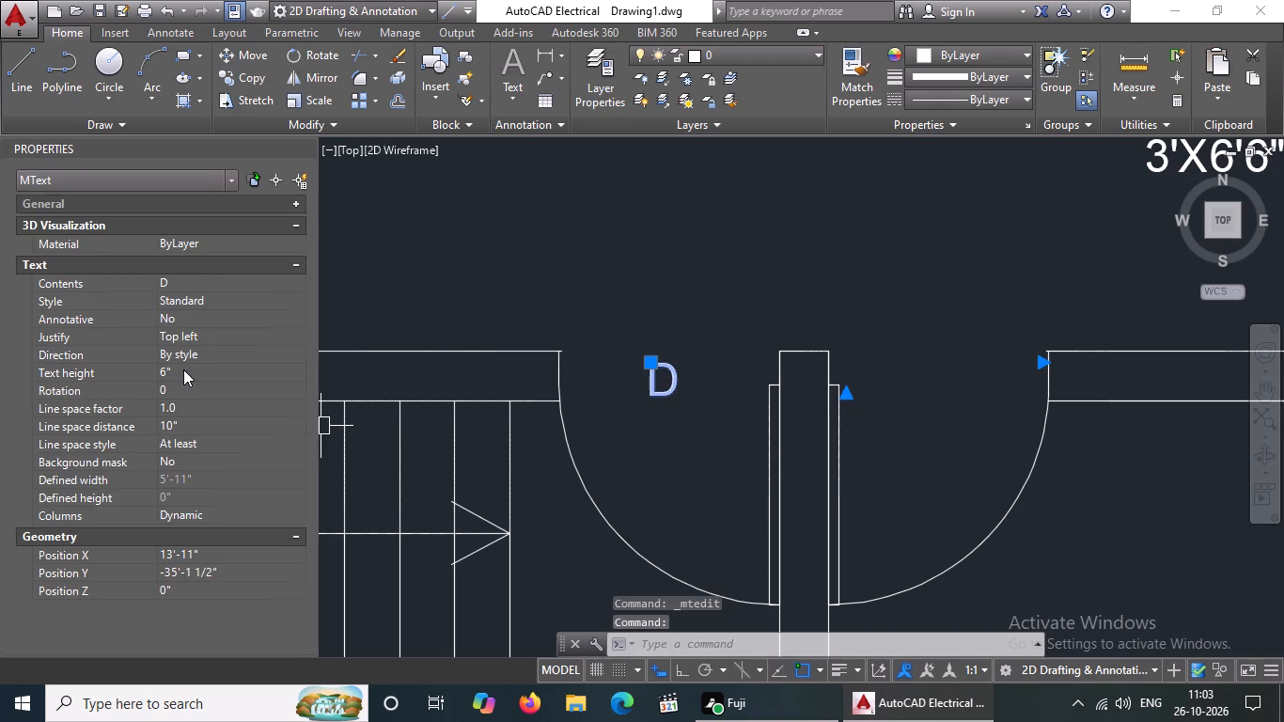
left_click(183, 369)
key("BackSpace")
key("BackSpace")
key("BackSpace")
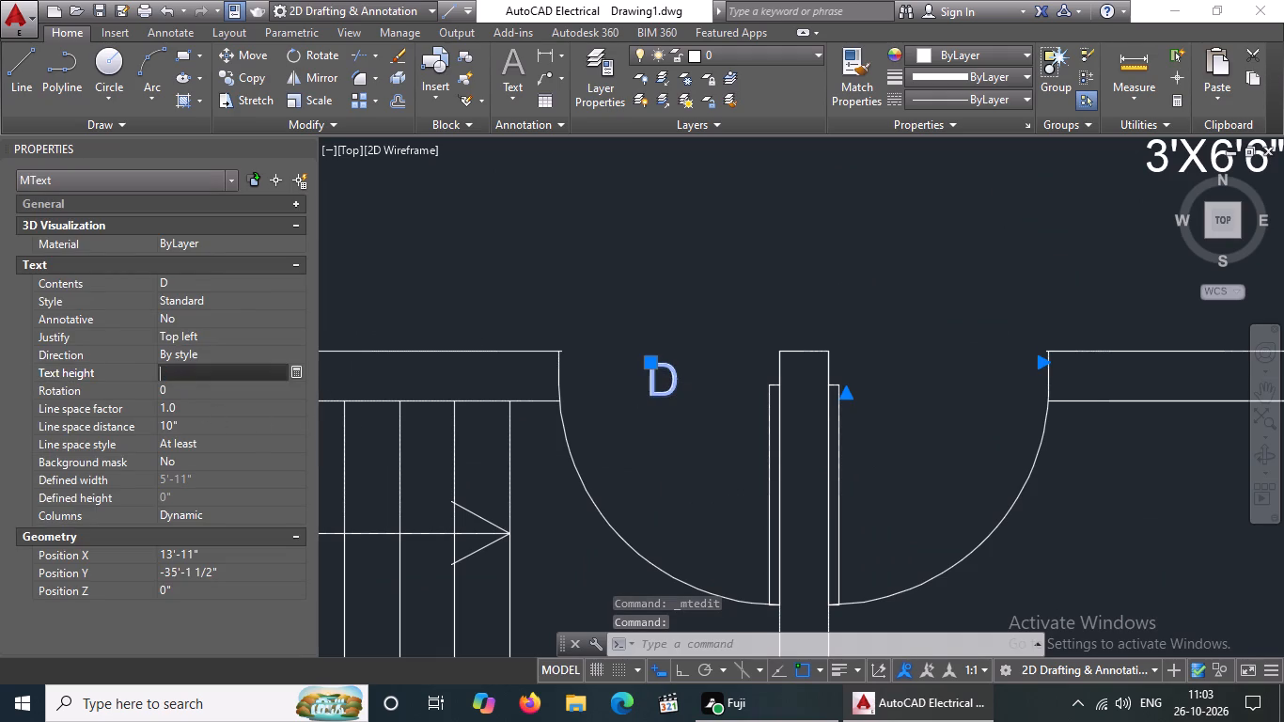
type("8\"")
key("Return")
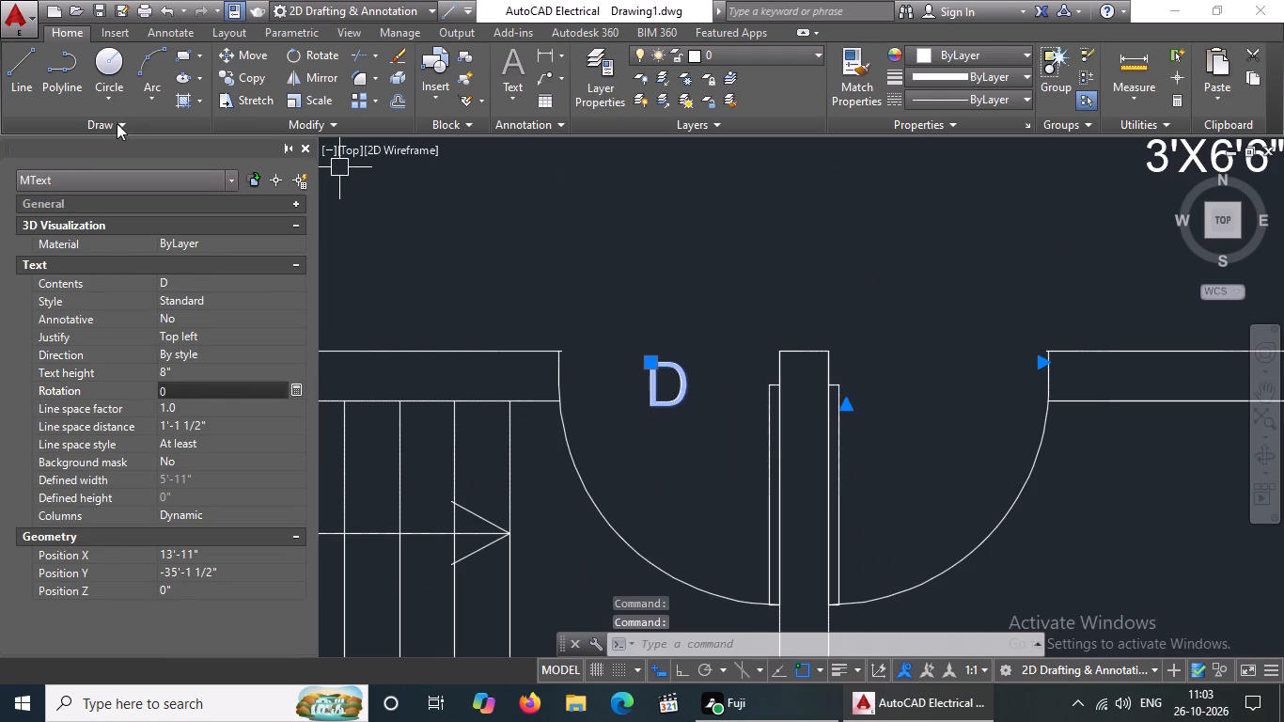
left_click(296, 144)
left_click(301, 143)
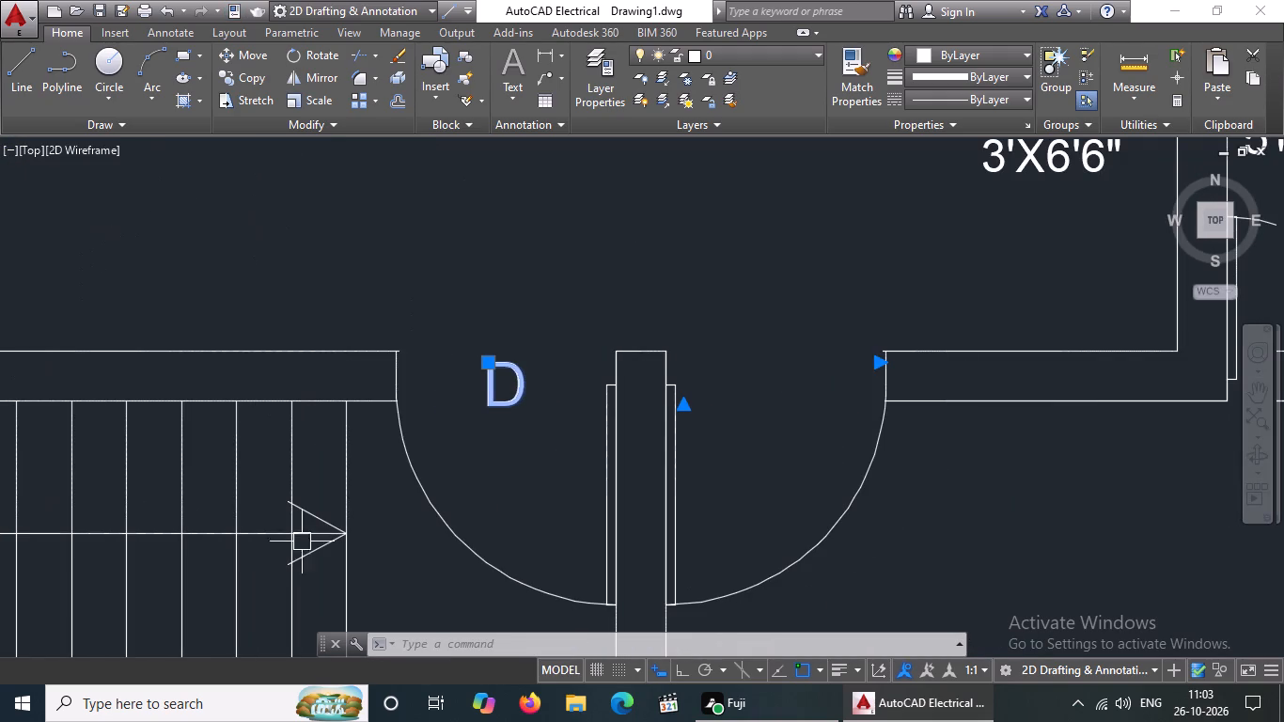
scroll(716, 411, "down", 4)
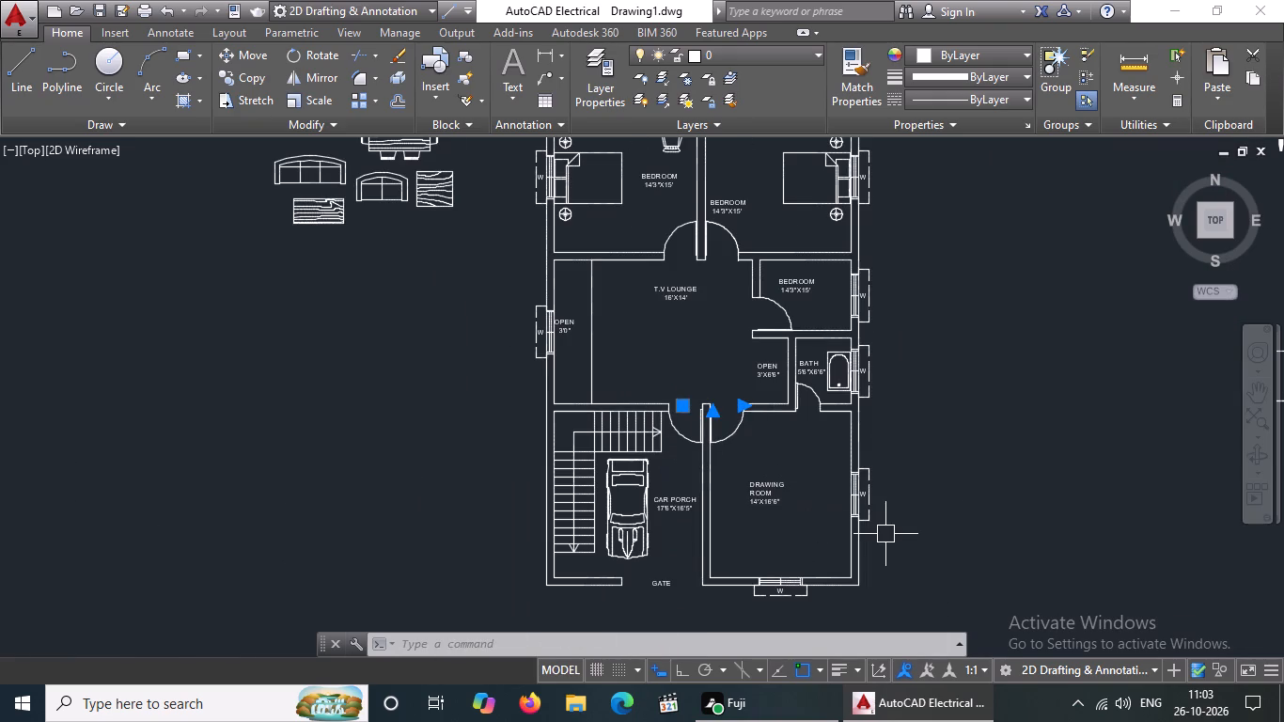
key("Escape")
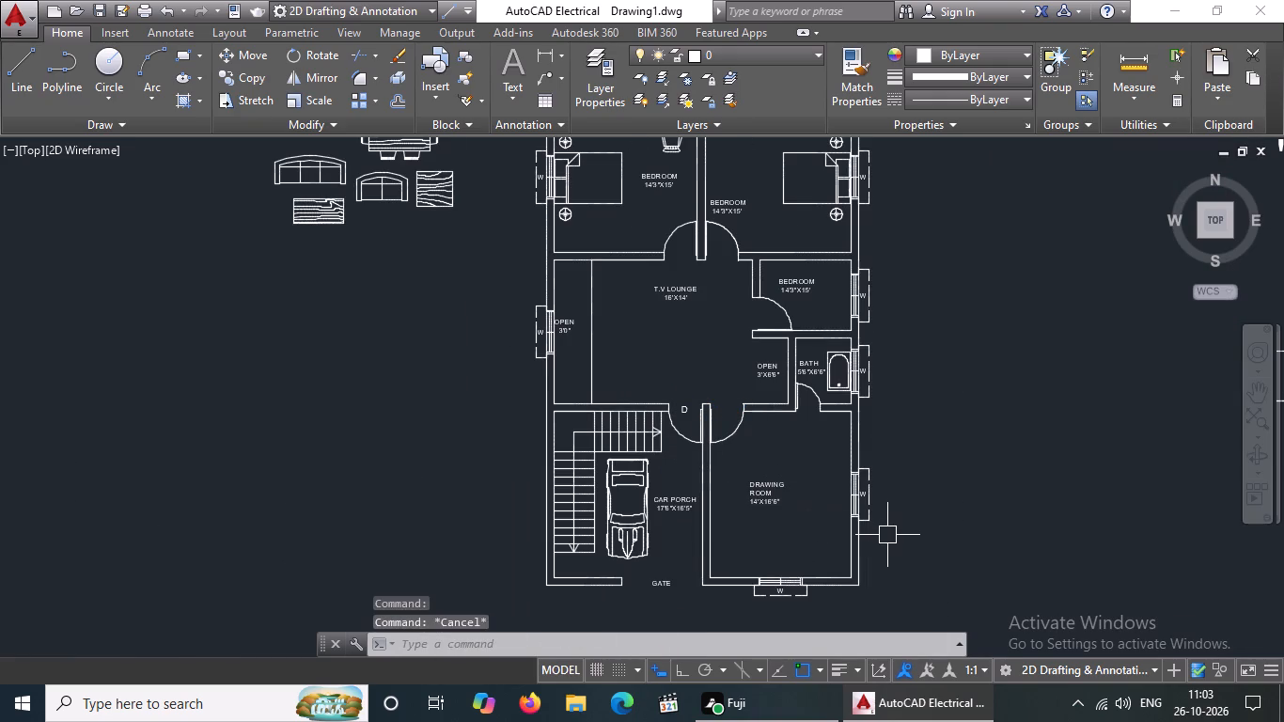
Nudge the D label slightly by its insertion grip within the car porch door opening.
scroll(687, 401, "up", 2)
left_click(683, 428)
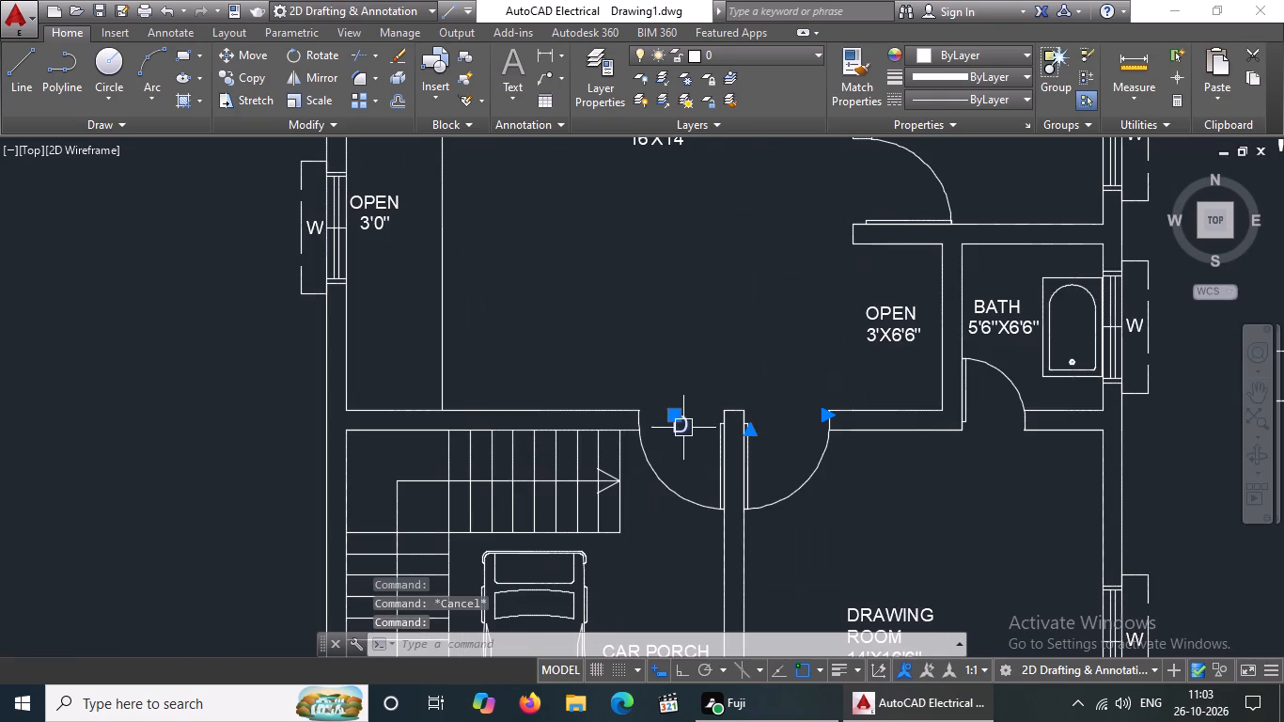
left_click(679, 414)
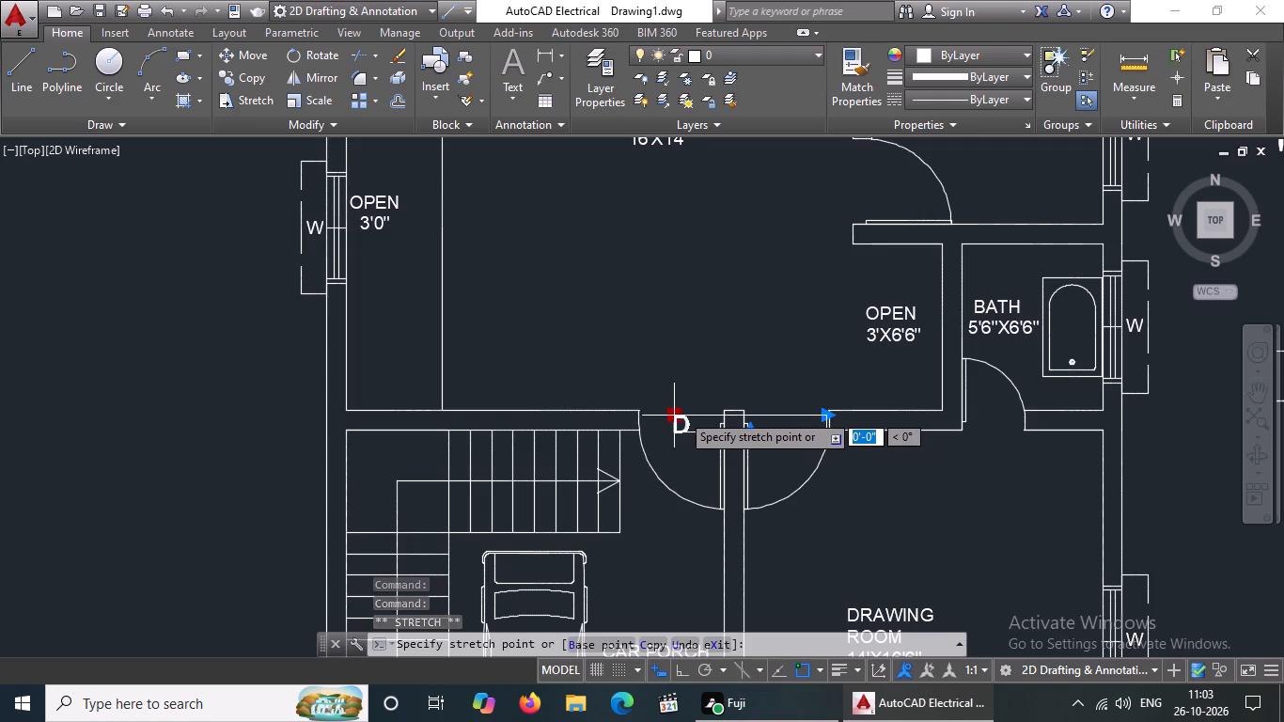
scroll(681, 412, "up", 2)
left_click(681, 412)
Copy the car porch door's D label into the drawing room's north-west door opening and the 5'6"X6'6" bath's door opening.
scroll(707, 427, "down", 3)
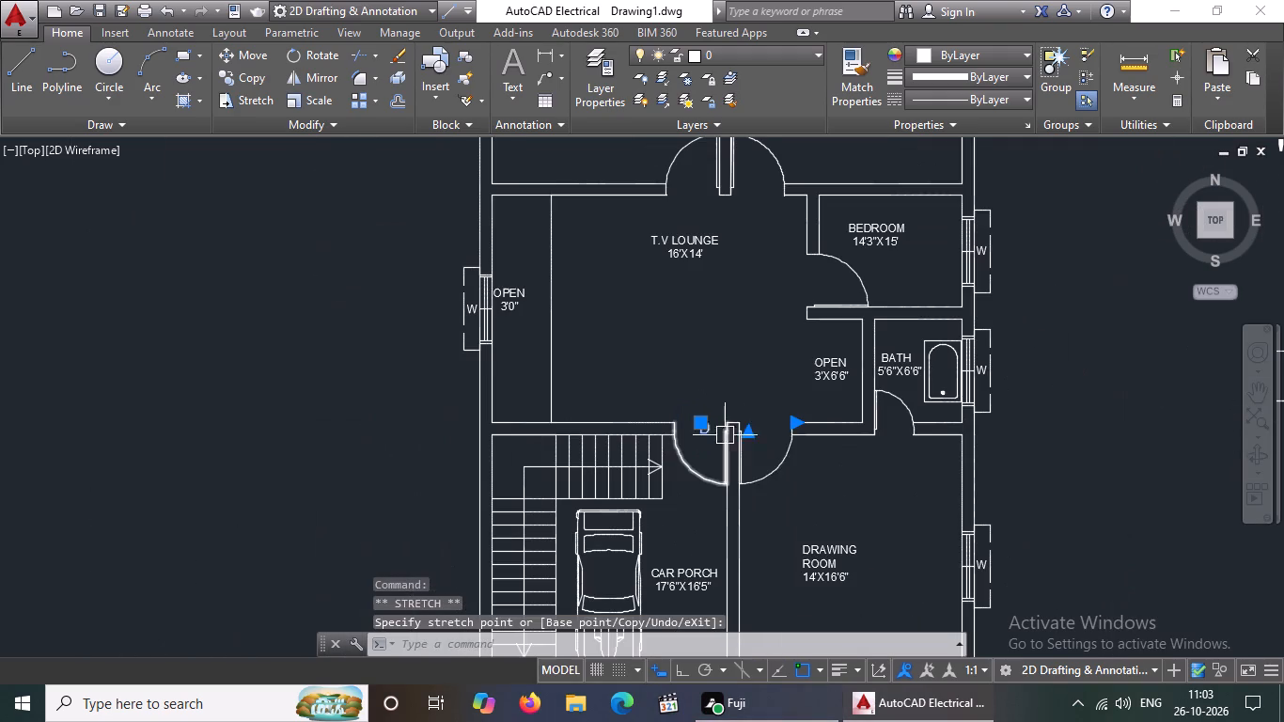
left_click(245, 81)
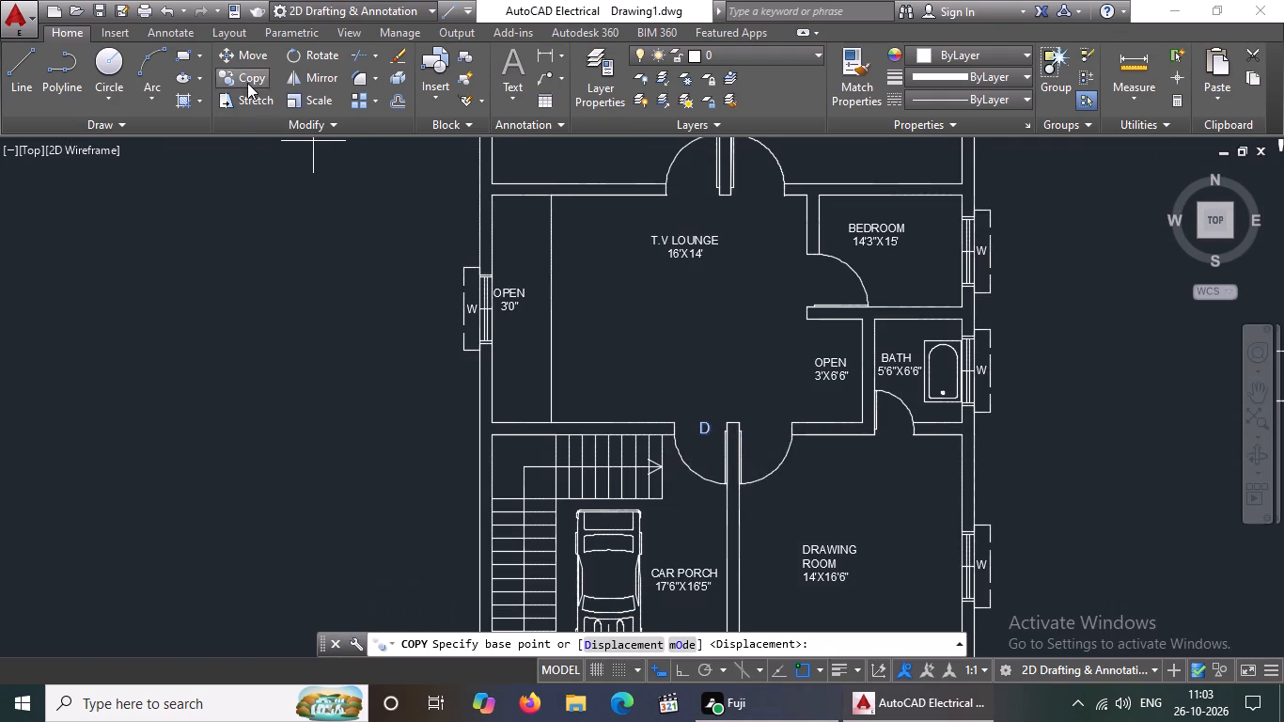
scroll(726, 443, "up", 2)
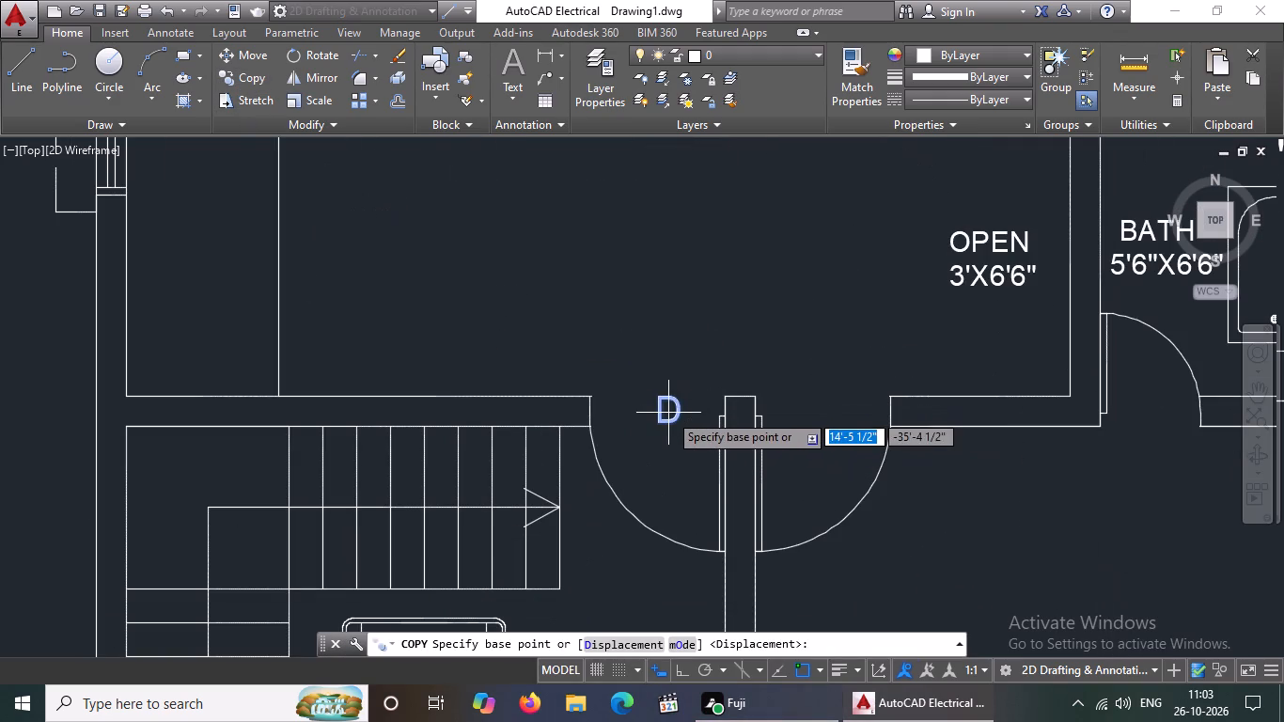
left_click(668, 413)
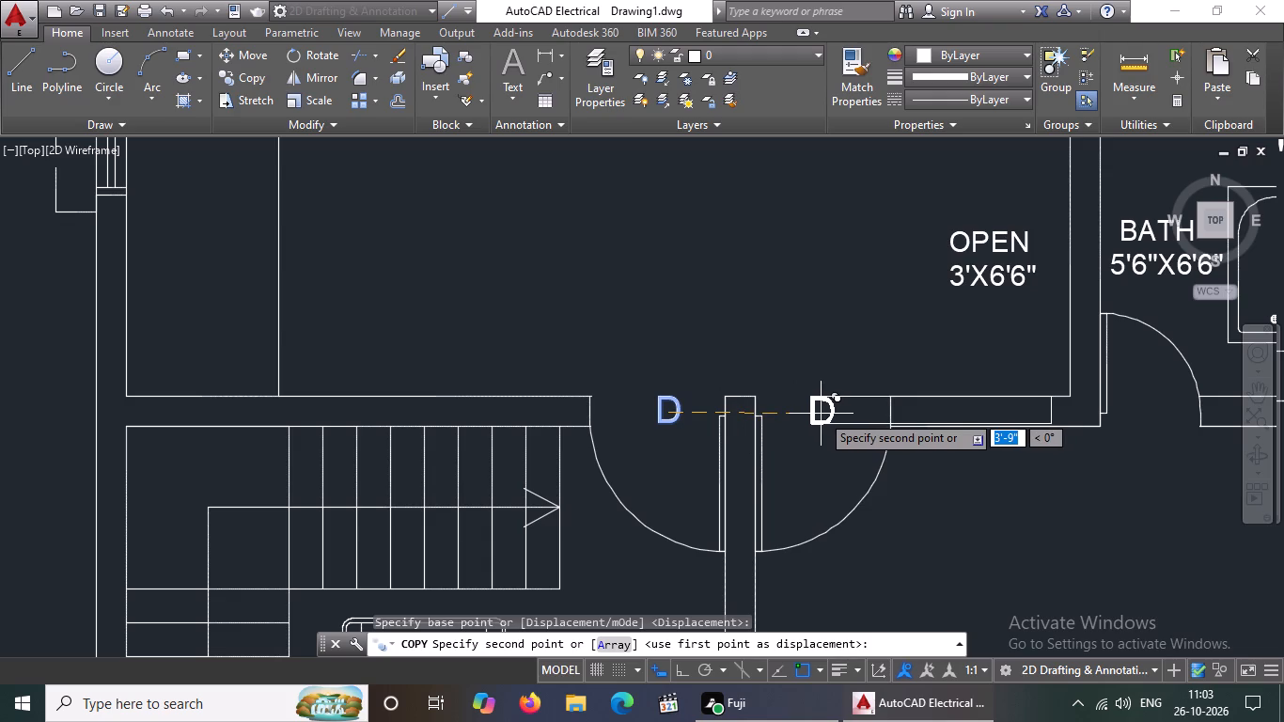
left_click(822, 413)
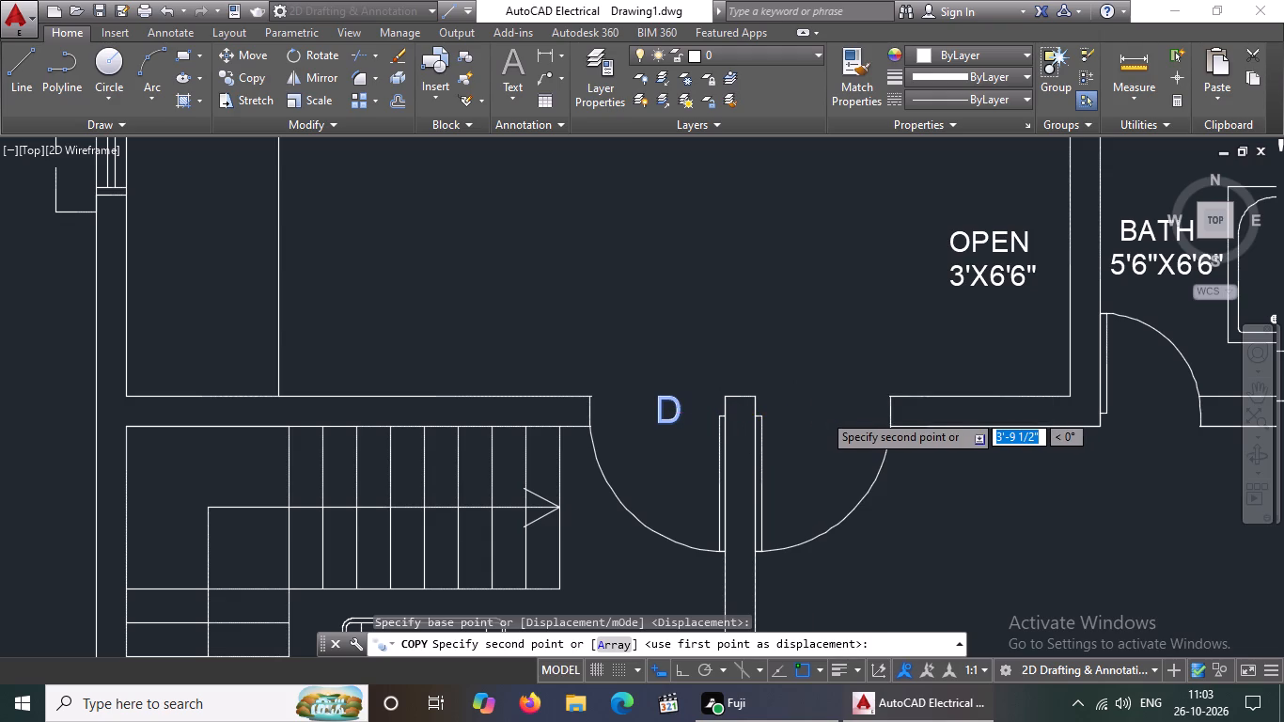
scroll(824, 415, "down", 3)
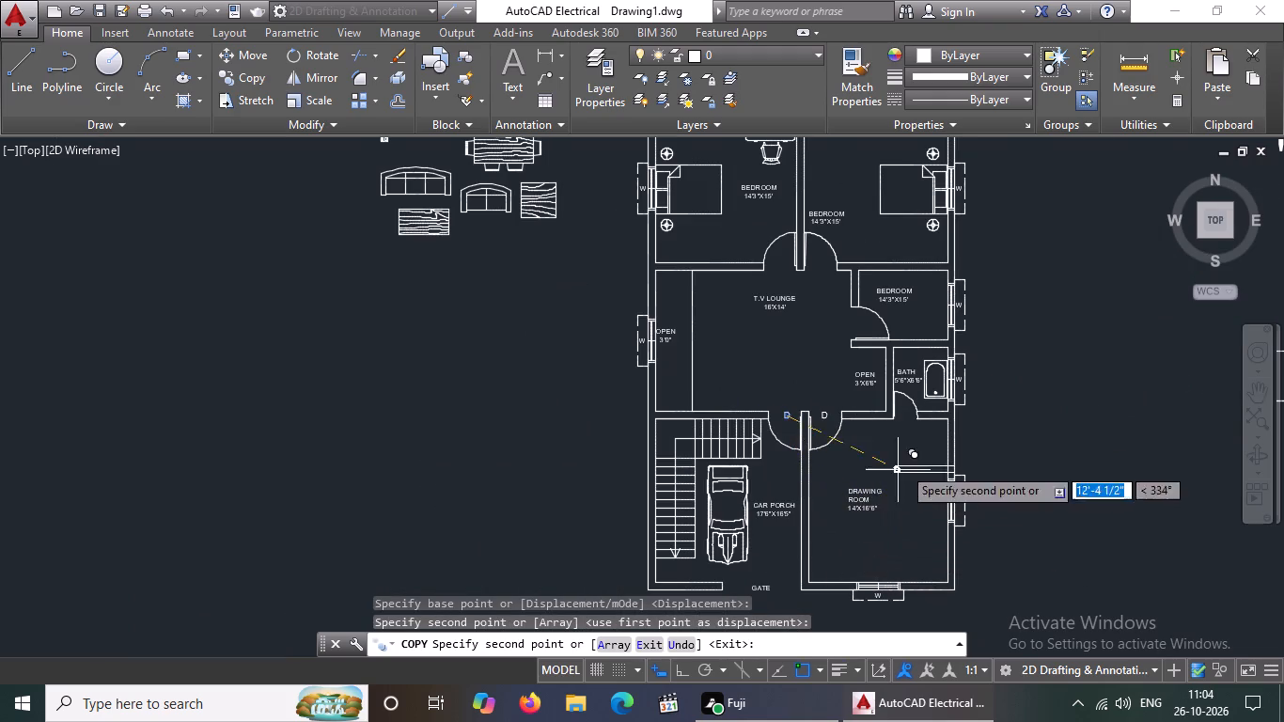
scroll(905, 419, "up", 5)
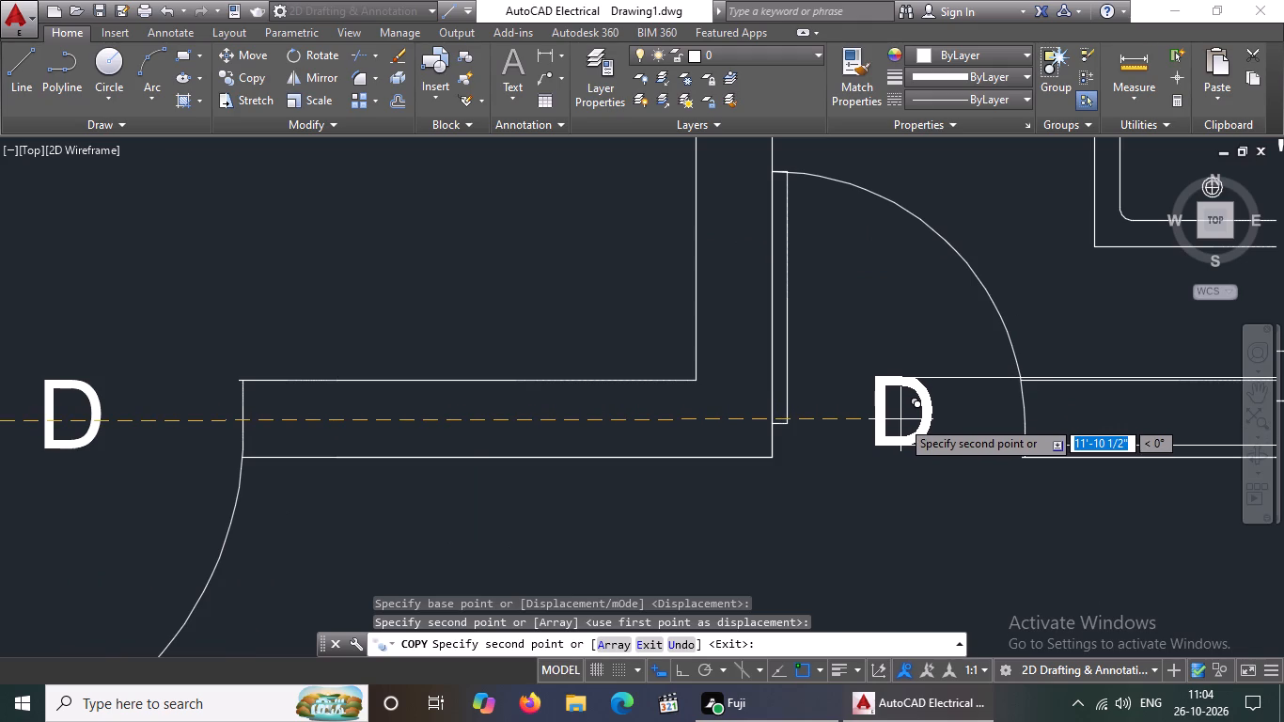
left_click(900, 419)
Continue copying the D label into the door openings from the T.V. lounge to the east bedroom and the two north bedrooms.
scroll(892, 457, "down", 5)
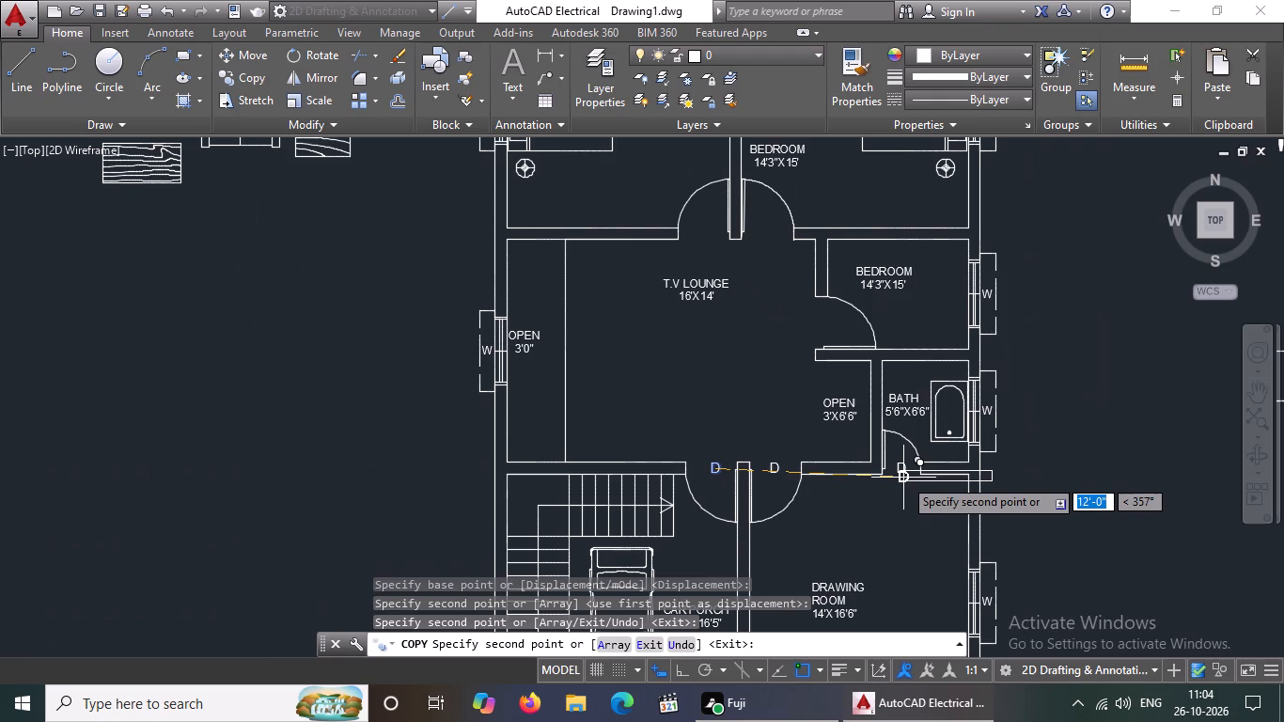
scroll(827, 328, "up", 2)
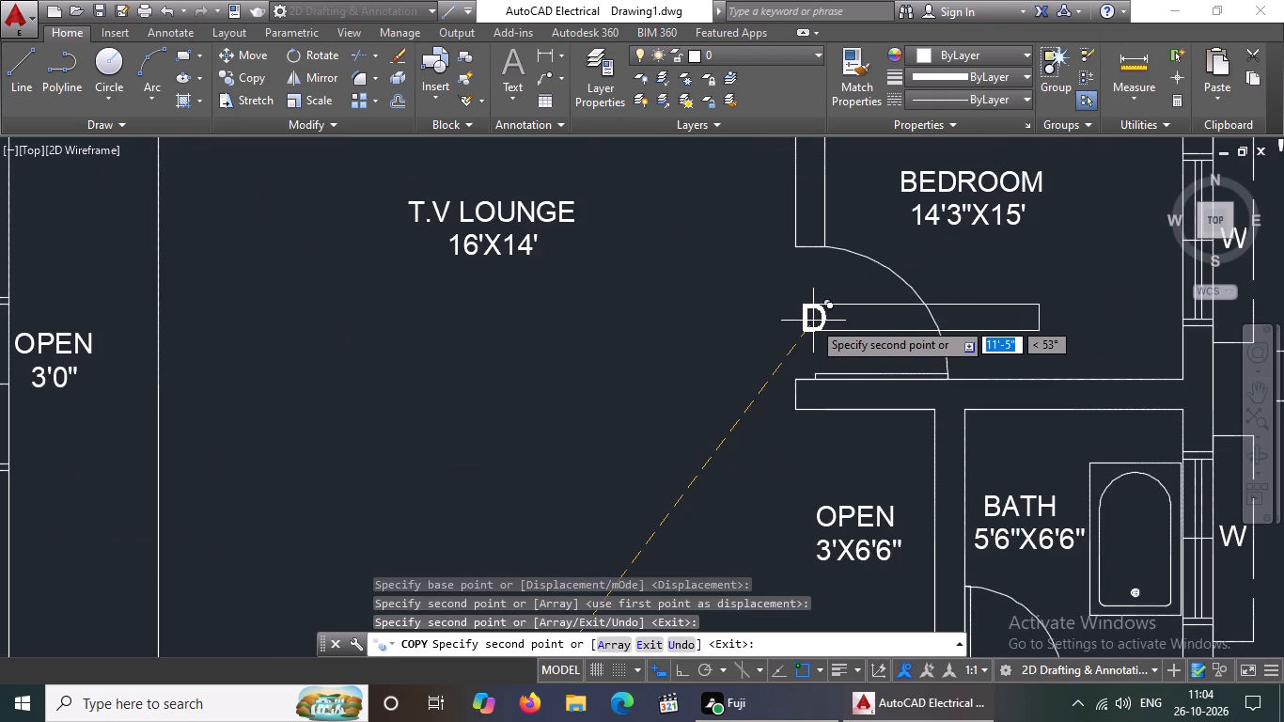
left_click(807, 318)
scroll(858, 353, "down", 2)
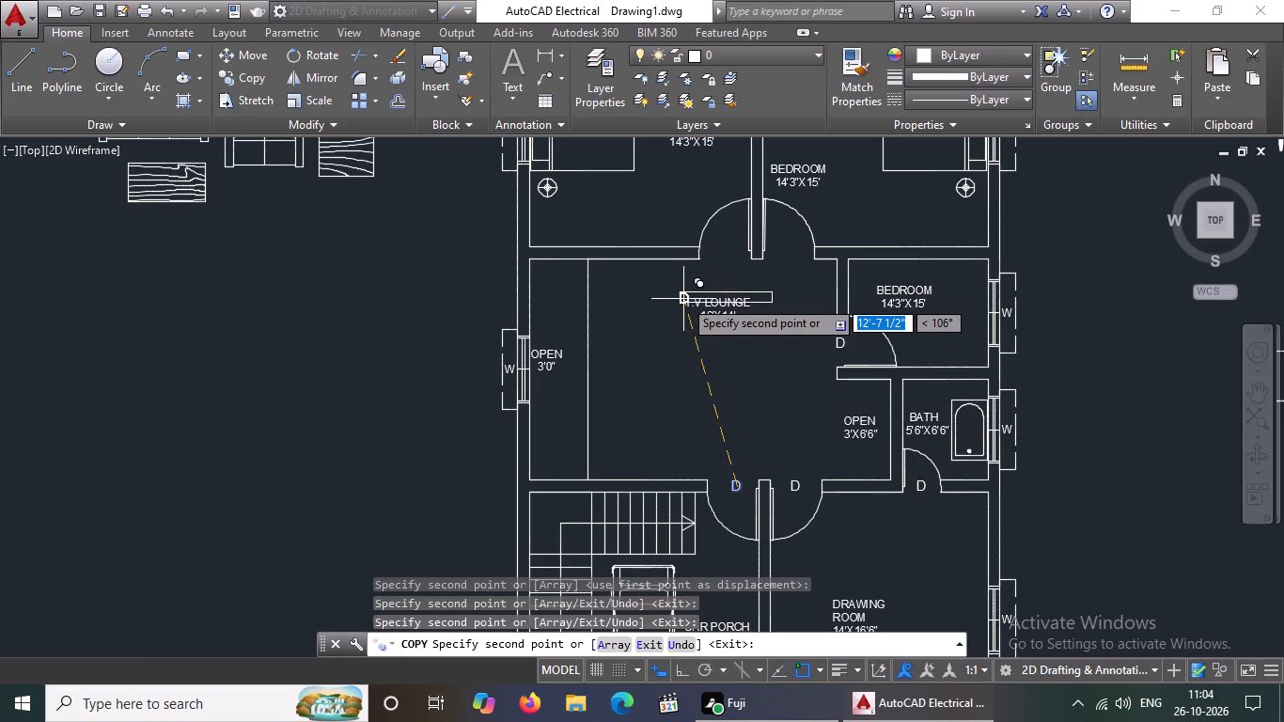
scroll(721, 239, "up", 2)
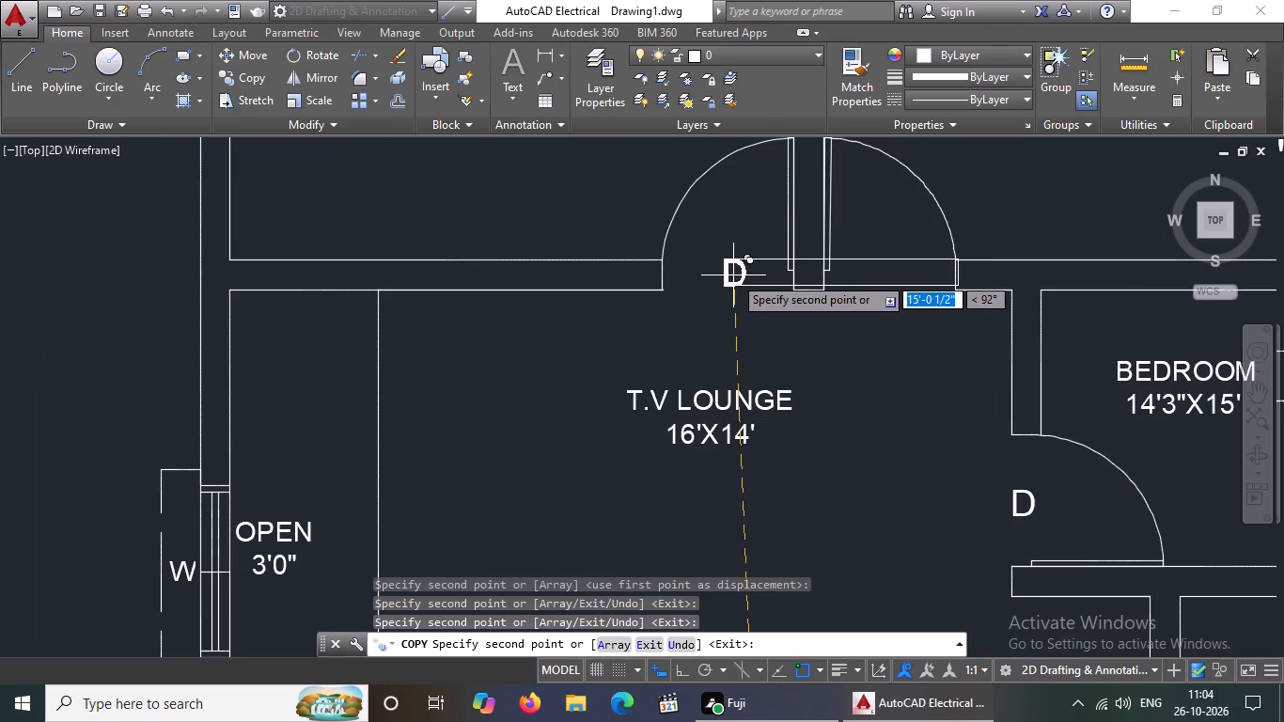
left_click(733, 275)
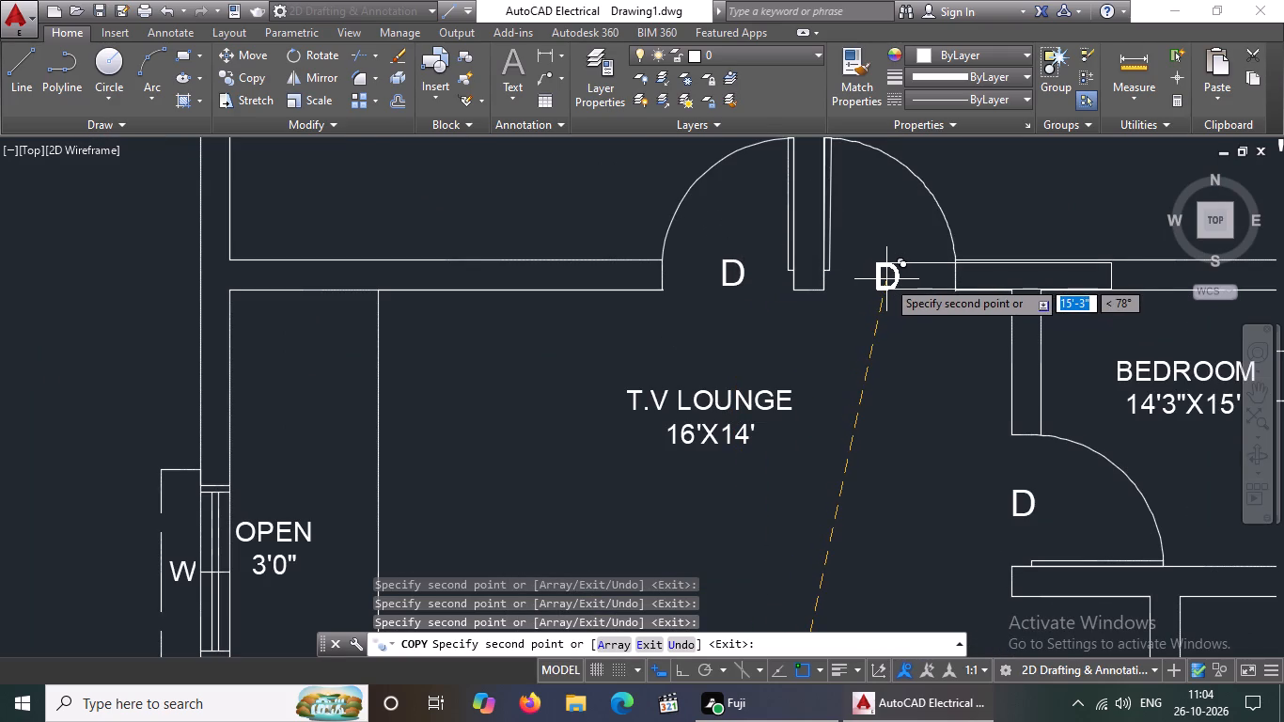
left_click(886, 277)
scroll(929, 341, "down", 3)
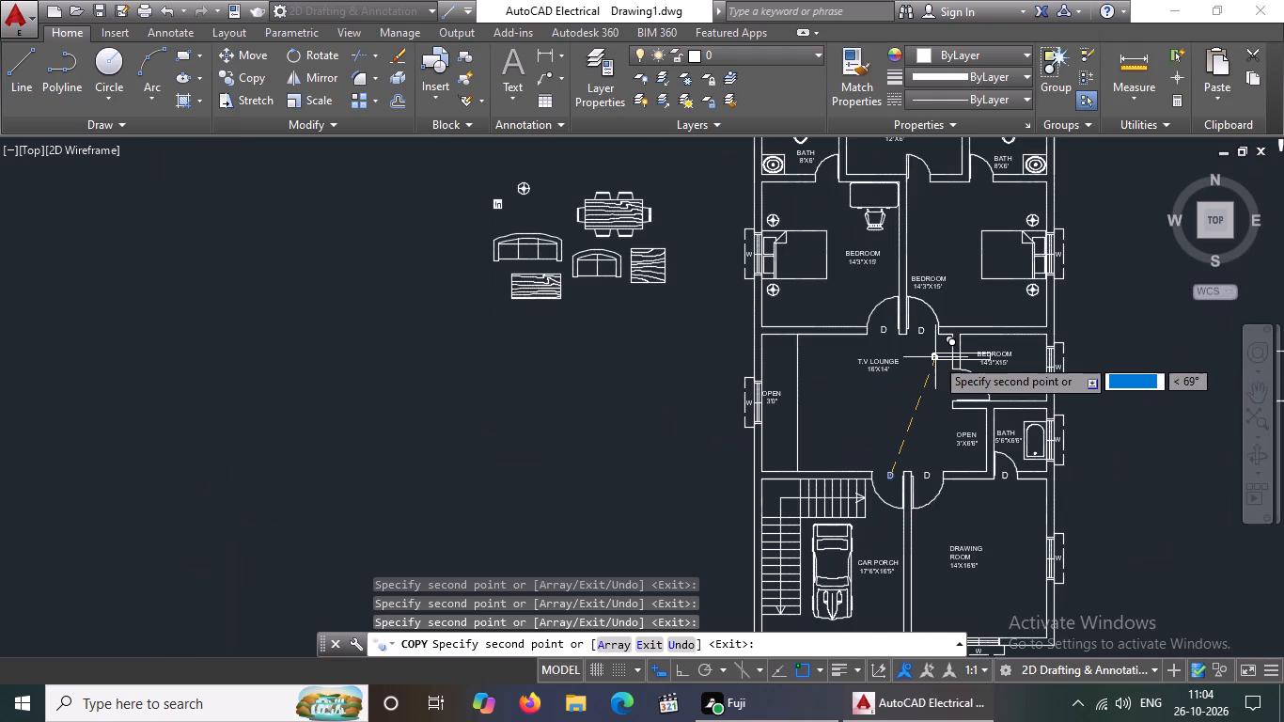
key("Escape")
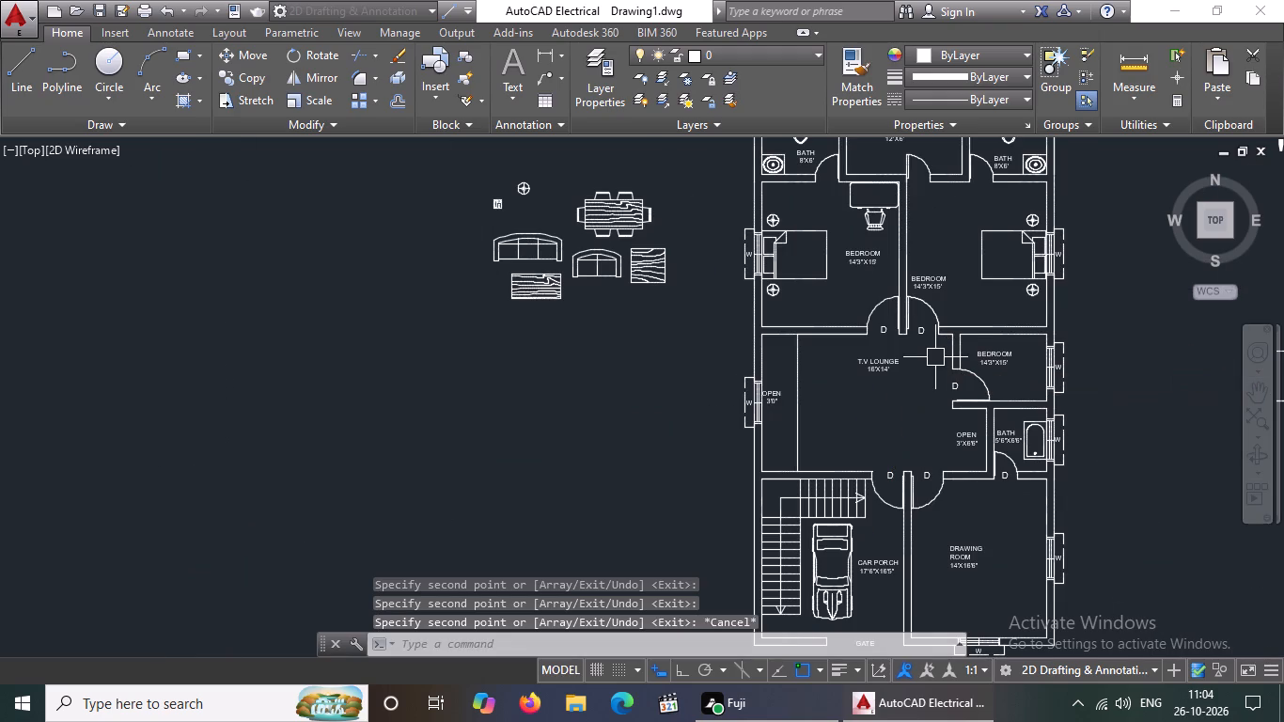
Nudge the east bedroom door's D label slightly east by its insertion grip, into line with the wall opening.
scroll(1030, 379, "up", 3)
left_click(719, 418)
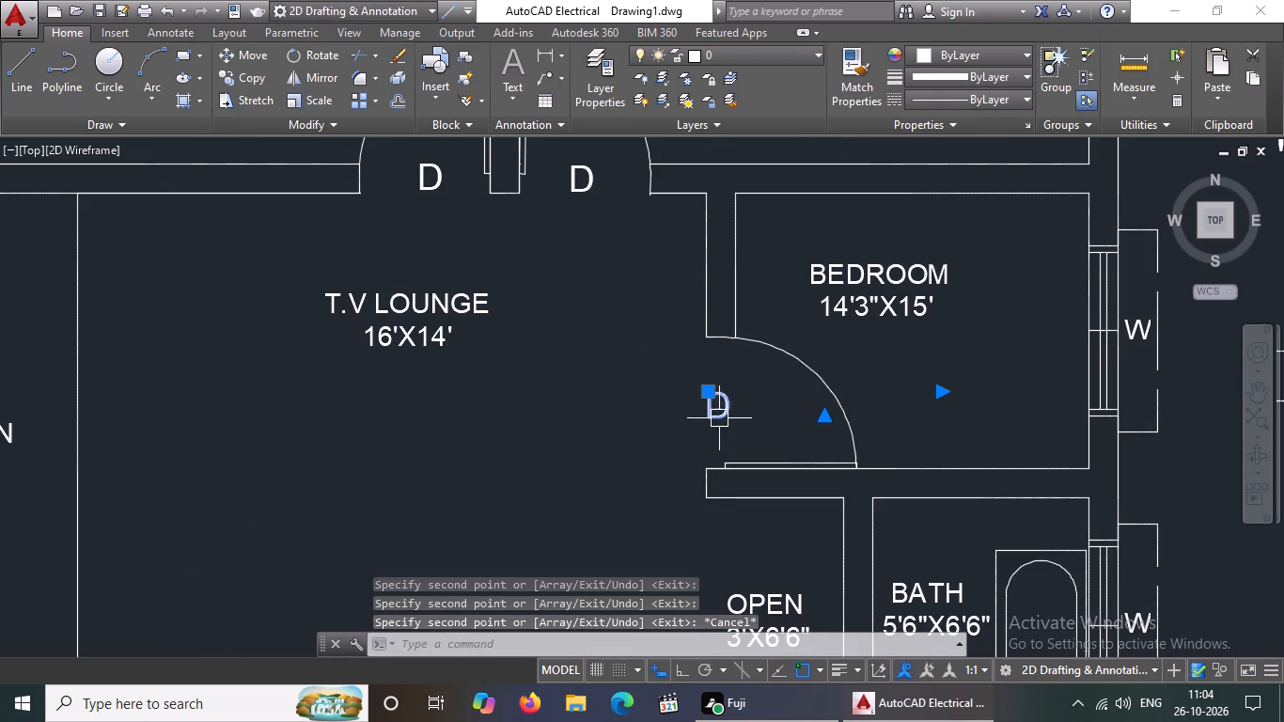
left_click(710, 394)
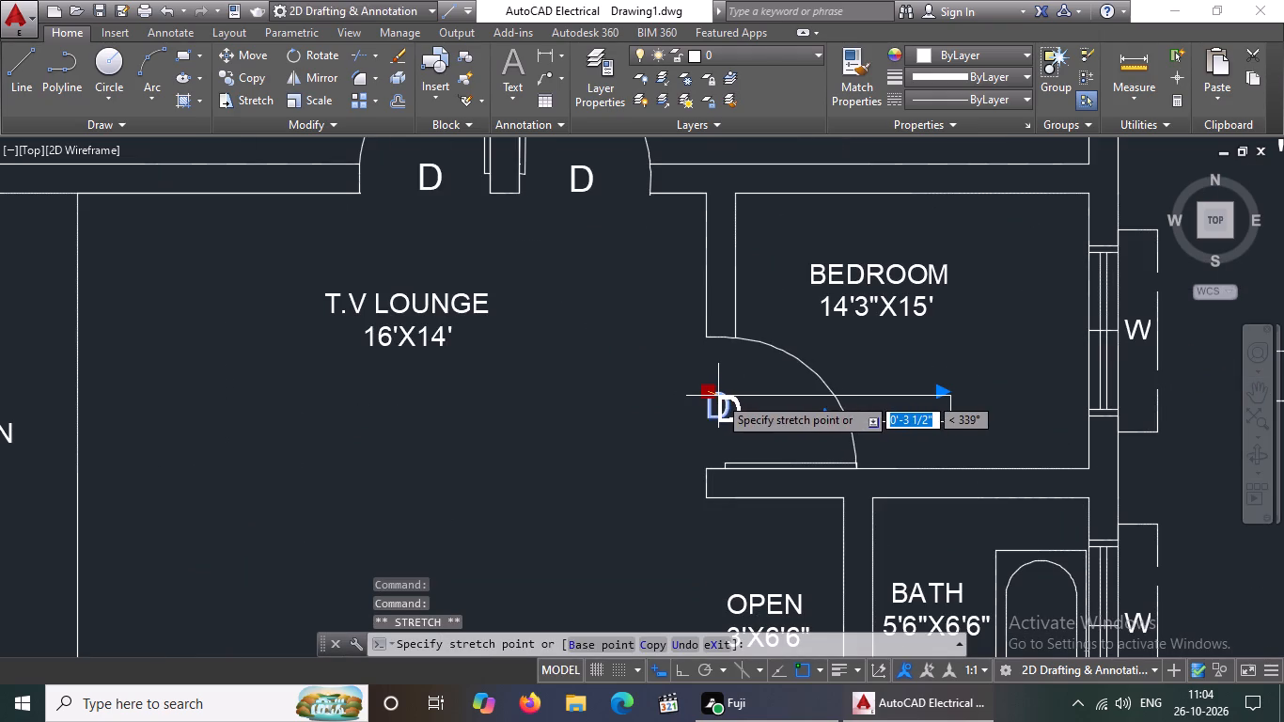
left_click(715, 392)
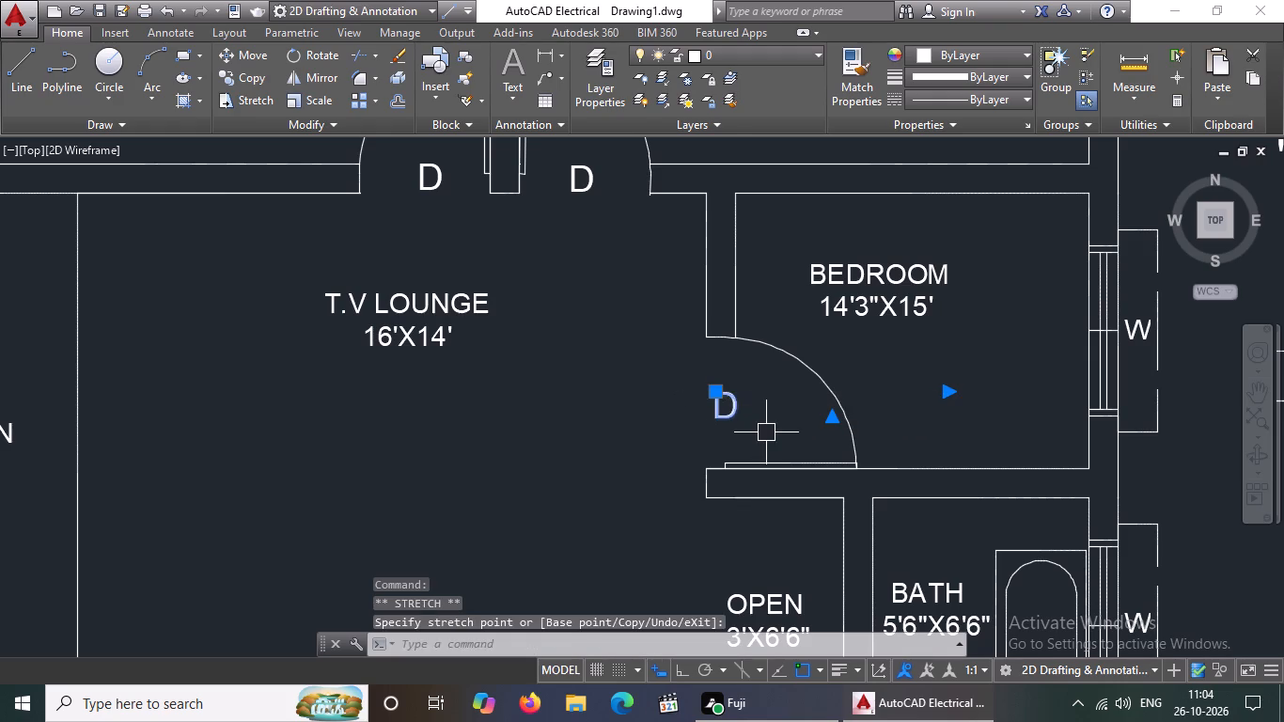
Copy the east bedroom door's D label into the door opening of the north-west 8'X6' bath.
scroll(766, 432, "down", 4)
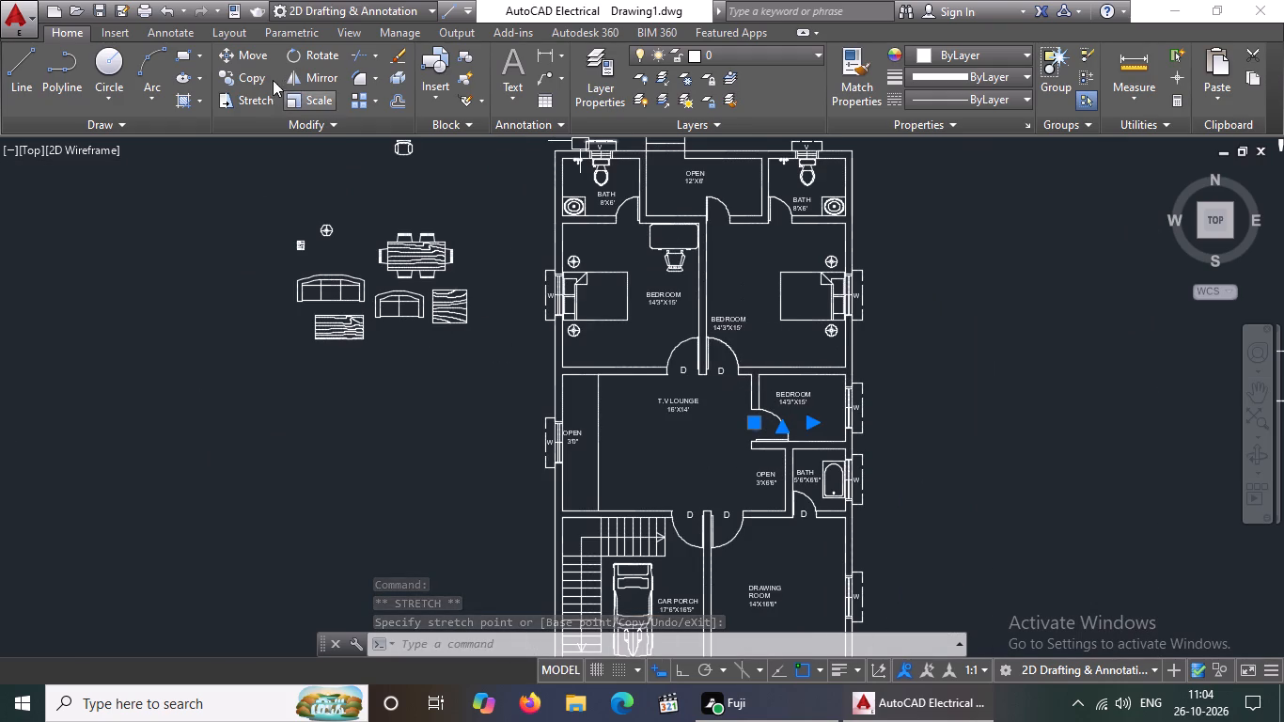
left_click(243, 77)
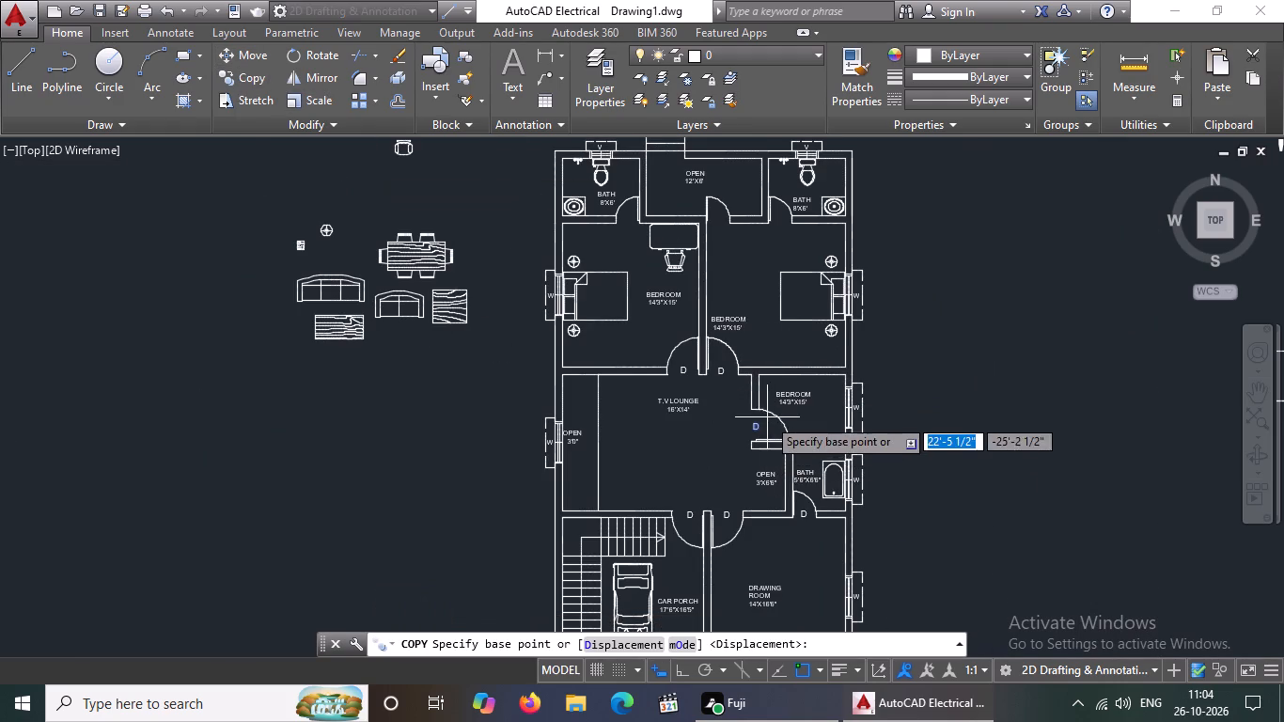
scroll(767, 417, "up", 1)
left_click(750, 433)
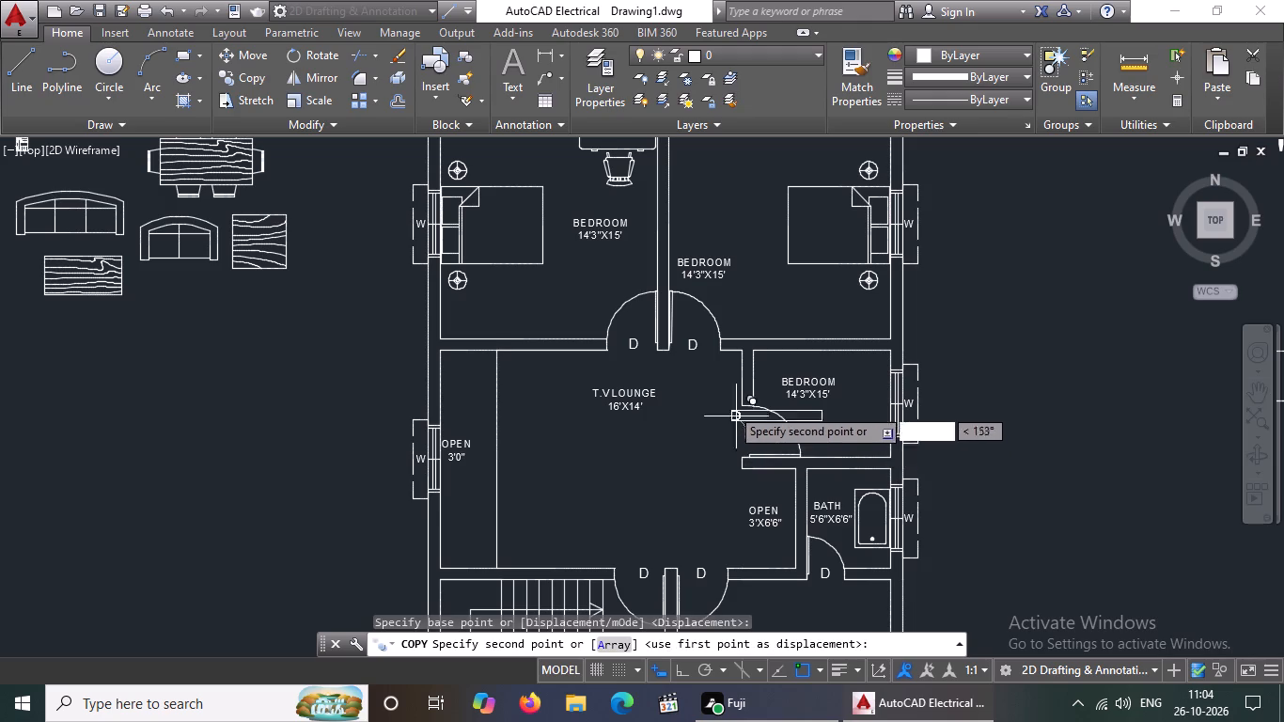
scroll(643, 295, "down", 2)
scroll(601, 196, "up", 5)
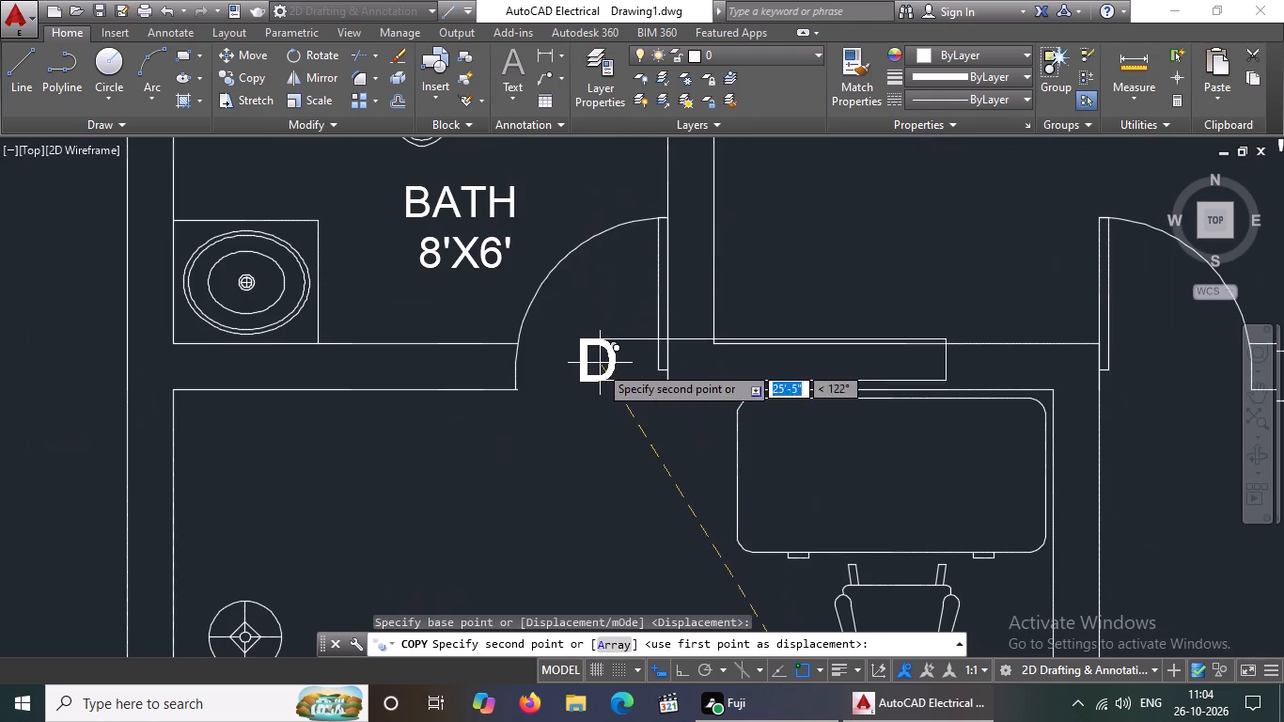
left_click(599, 359)
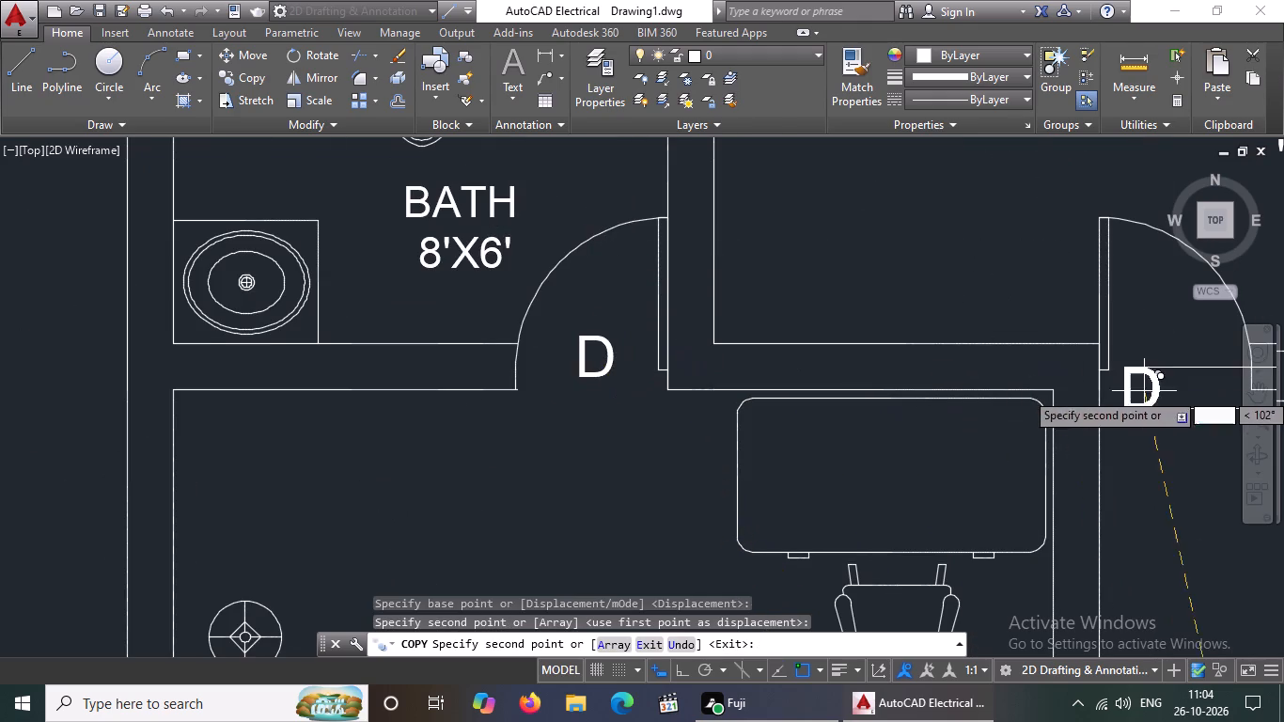
Continue copying the D label into the door openings of the 12'X6' open area and the north-east 8'X6' bath.
scroll(1140, 395, "down", 3)
middle_click_drag(1147, 390, 870, 393)
scroll(1144, 390, "up", 1)
scroll(918, 388, "up", 1)
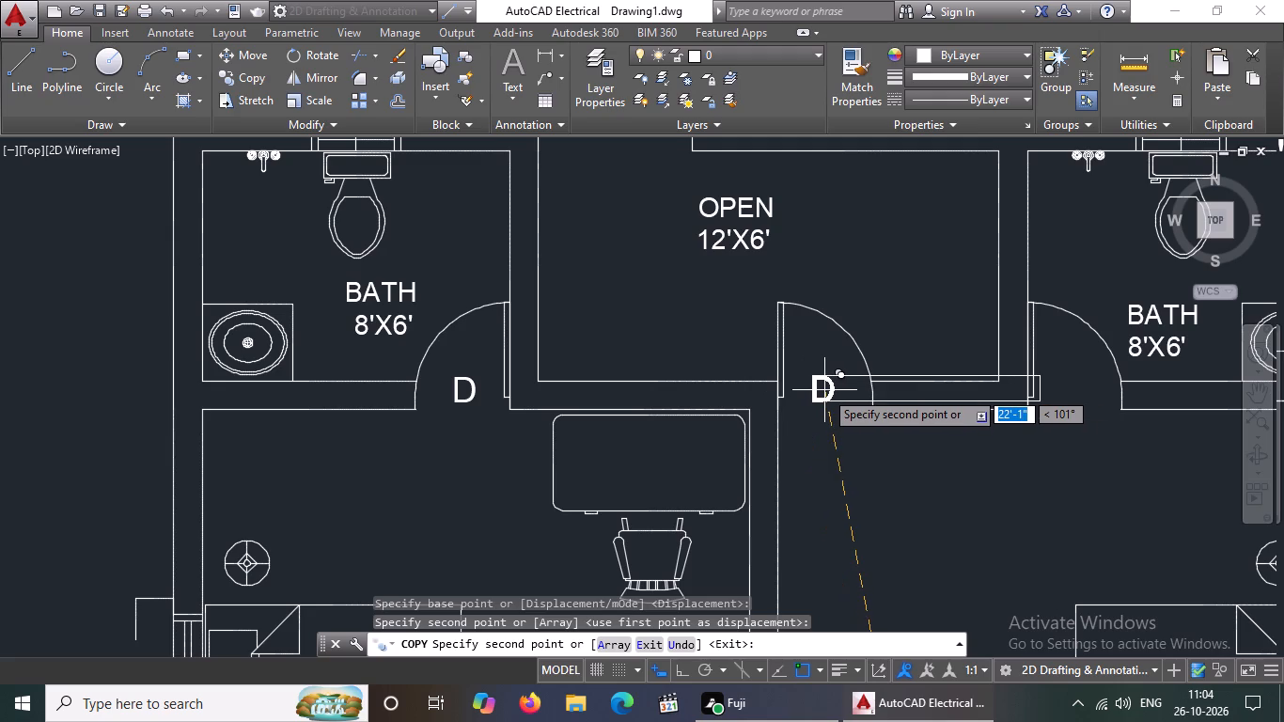
left_click(823, 392)
scroll(860, 399, "down", 2)
scroll(967, 403, "up", 2)
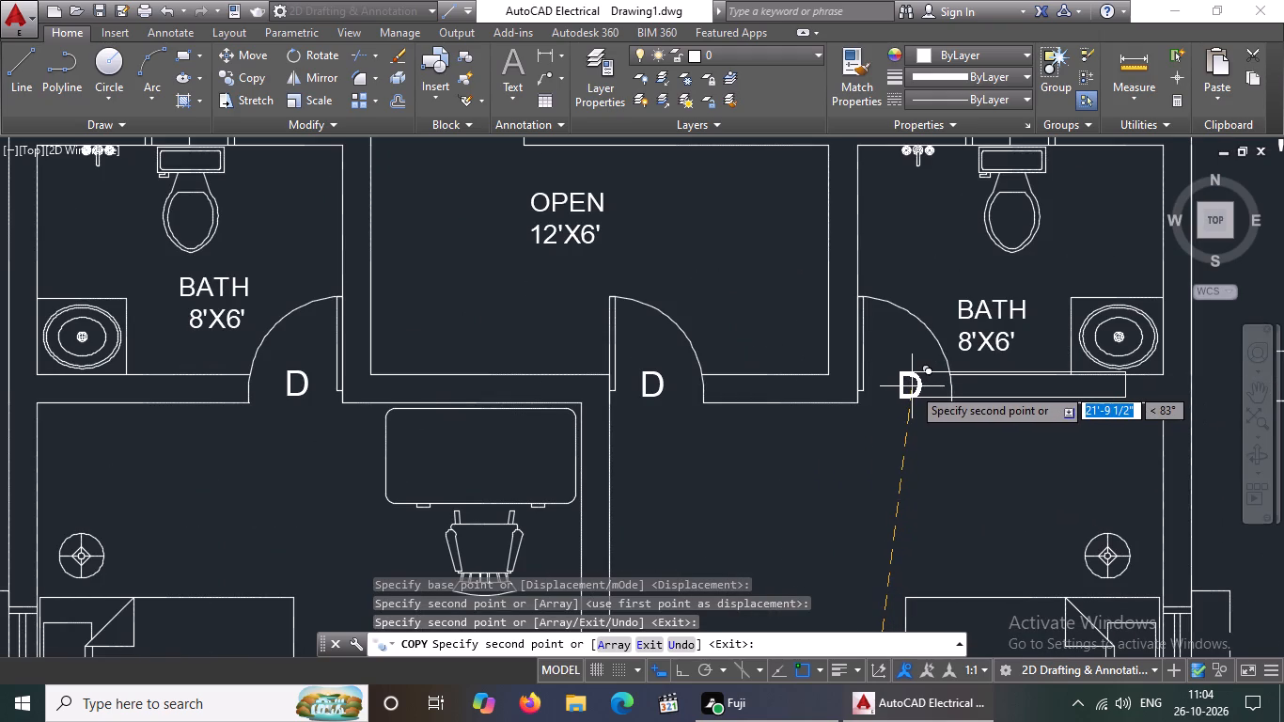
left_click(912, 386)
scroll(932, 411, "down", 3)
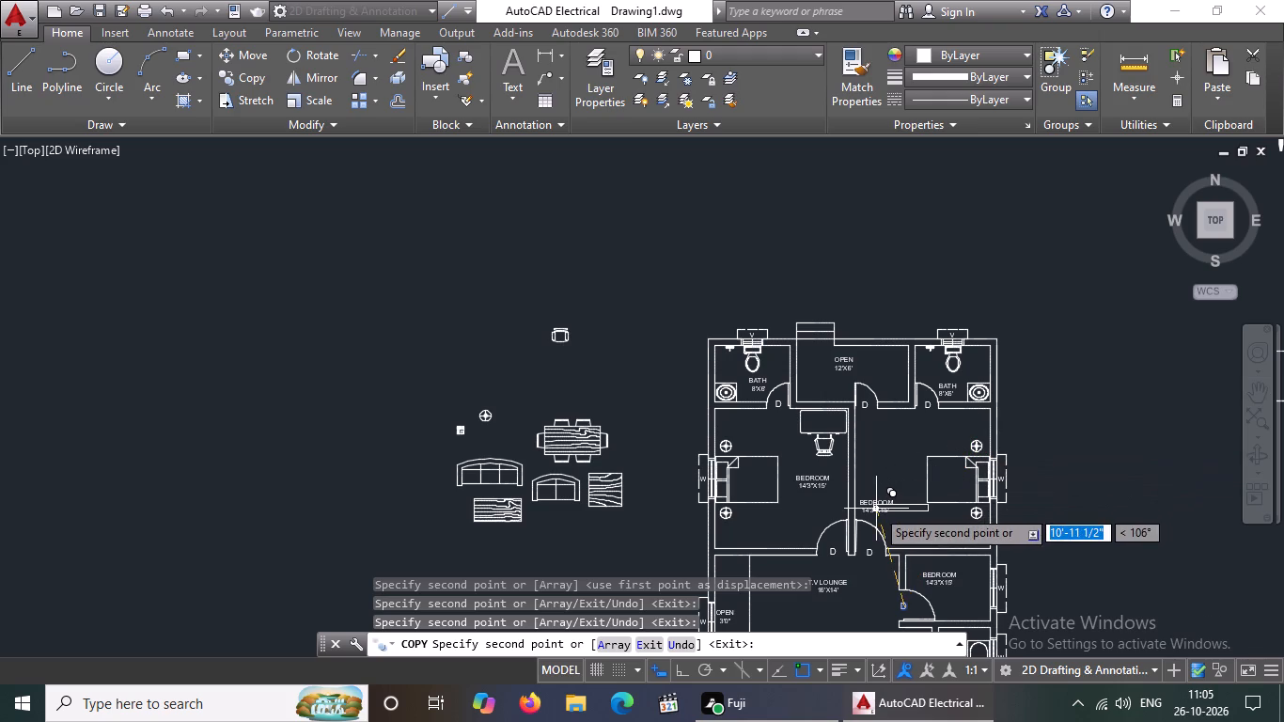
scroll(873, 459, "down", 1)
middle_click_drag(877, 500, 896, 442)
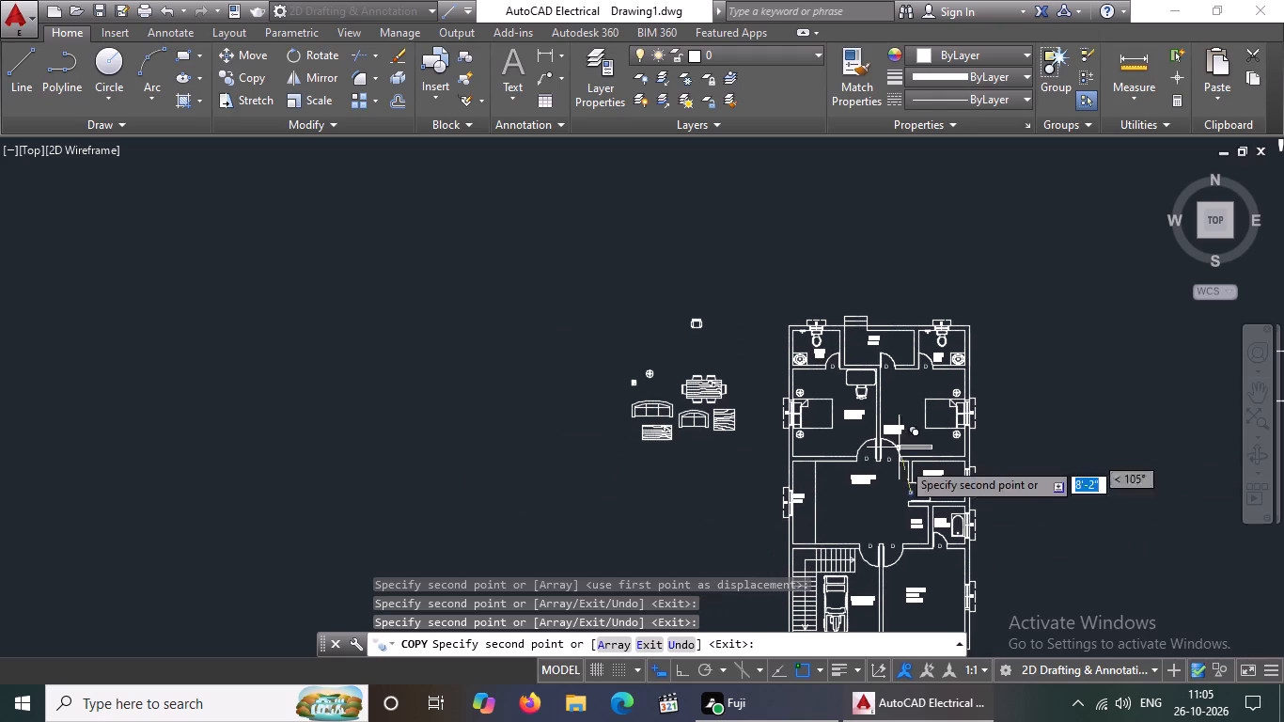
key("Escape")
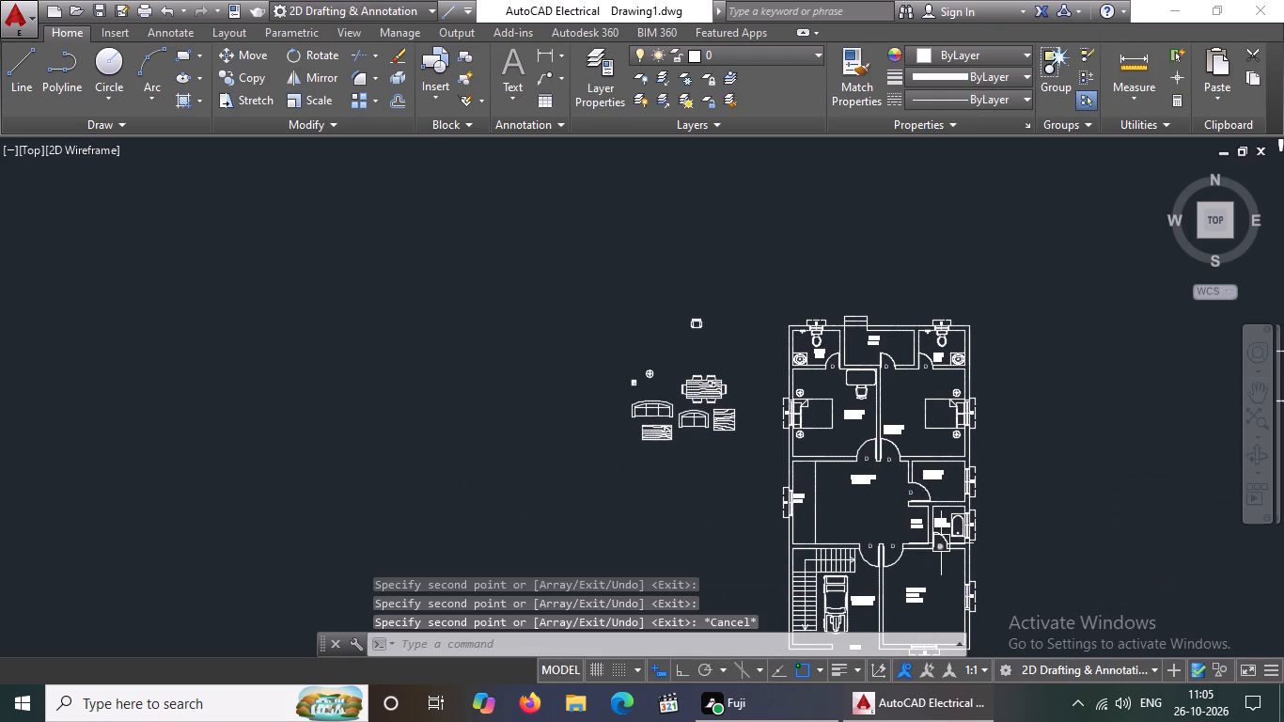
key("Escape")
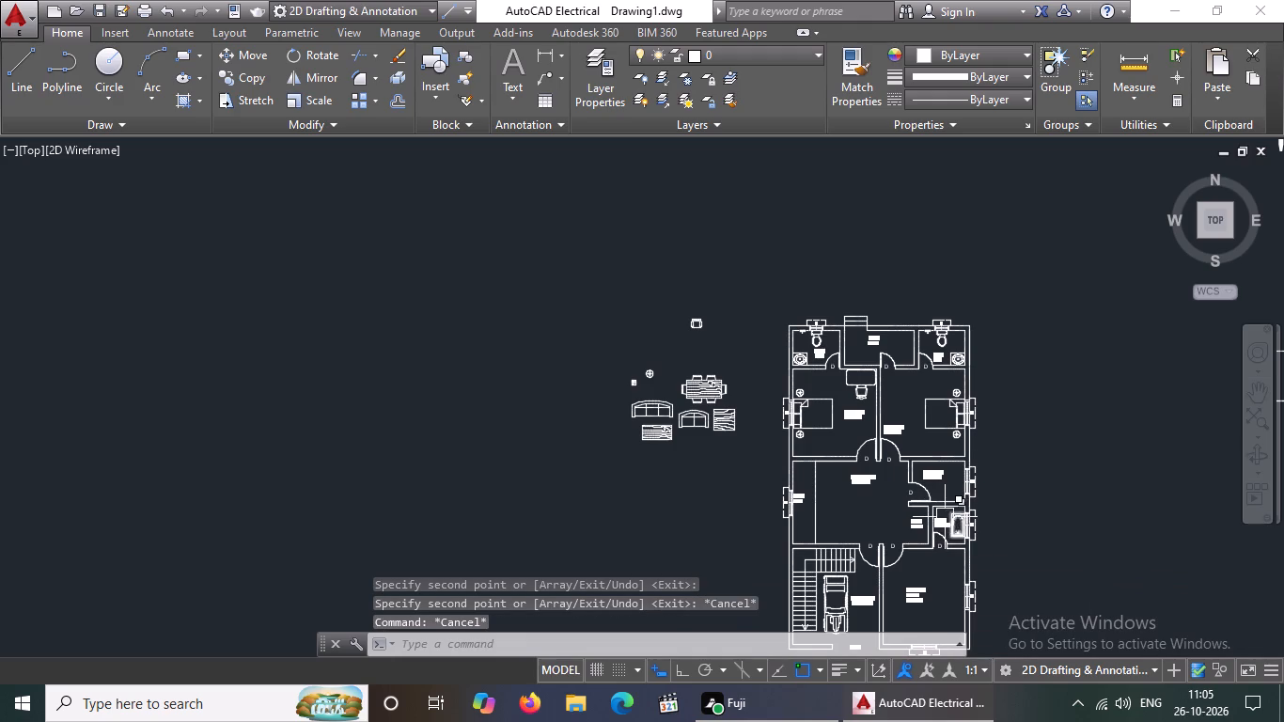
Move the six-chair dining table from outside the plan into the T.V lounge's north-west corner.
middle_click_drag(940, 501, 905, 422)
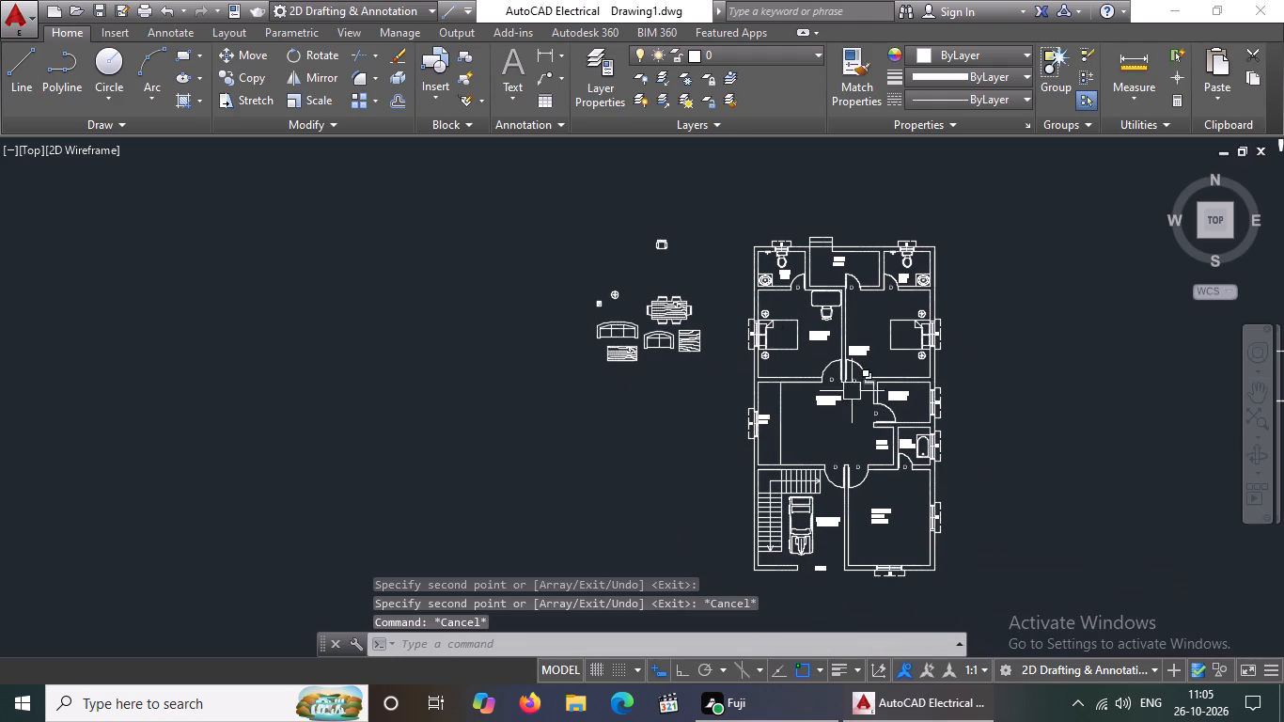
scroll(699, 306, "up", 1)
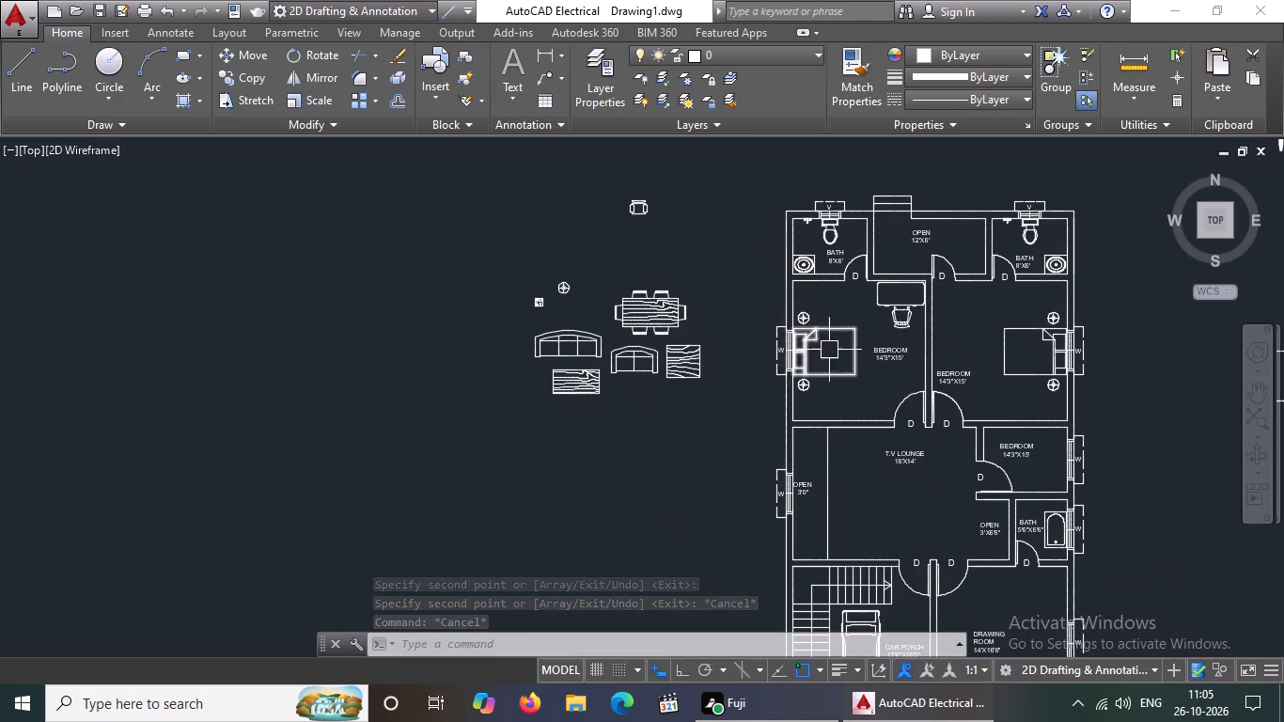
left_click(657, 318)
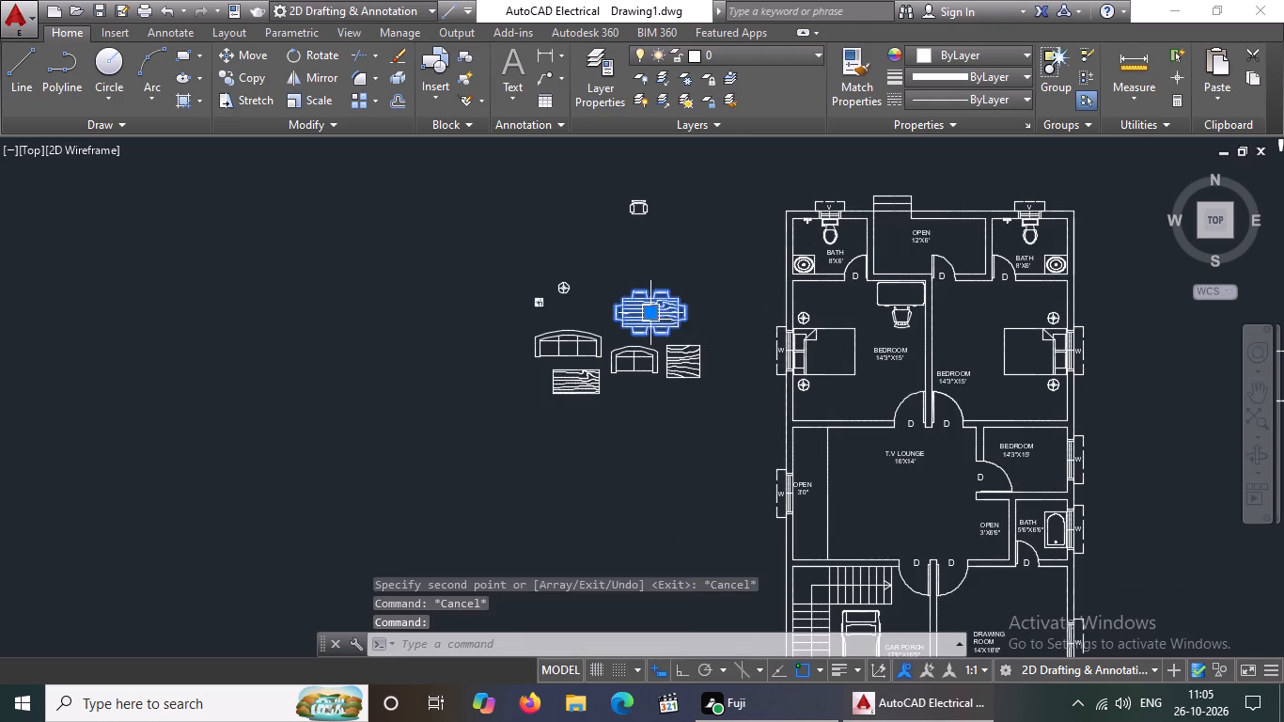
left_click(657, 312)
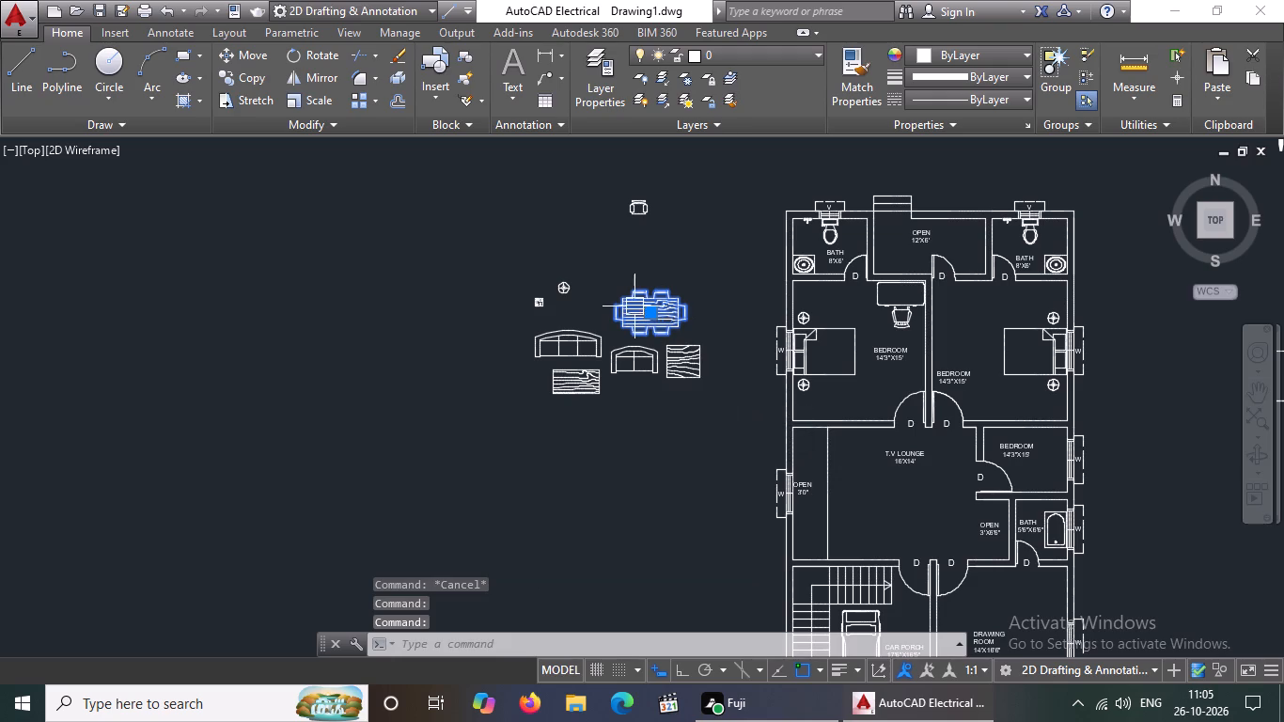
left_click(655, 313)
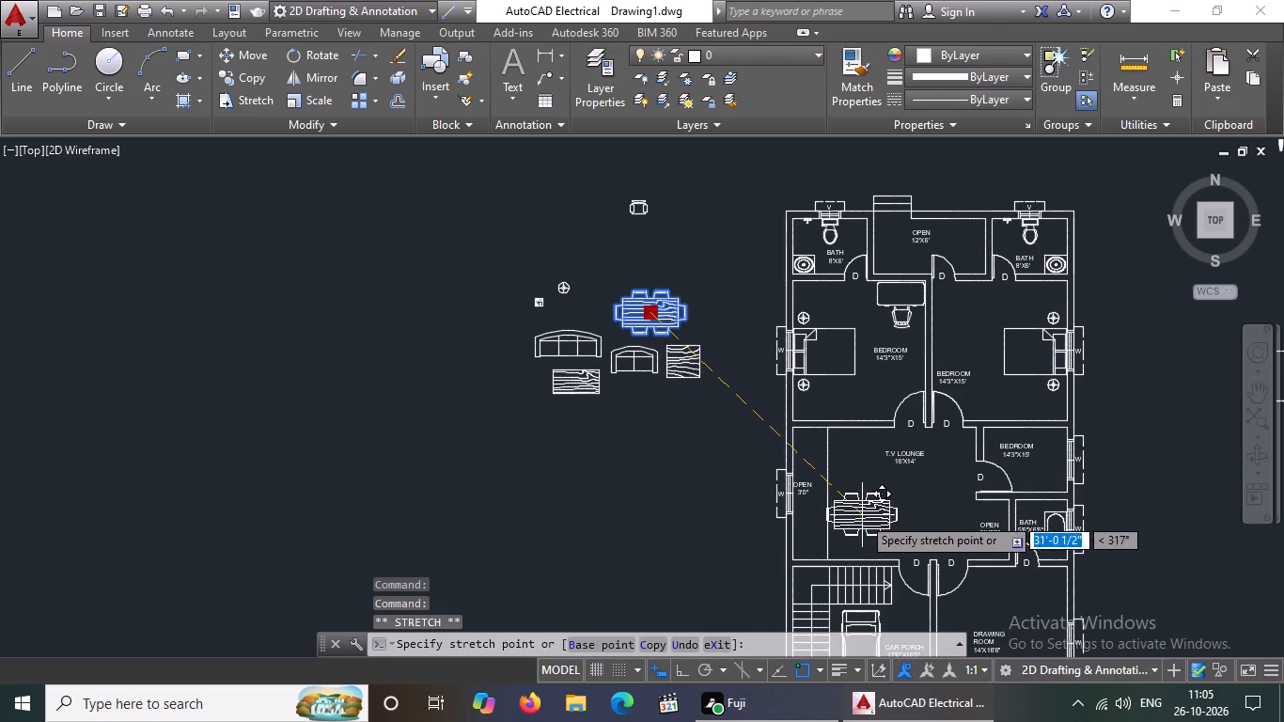
scroll(885, 511, "up", 3)
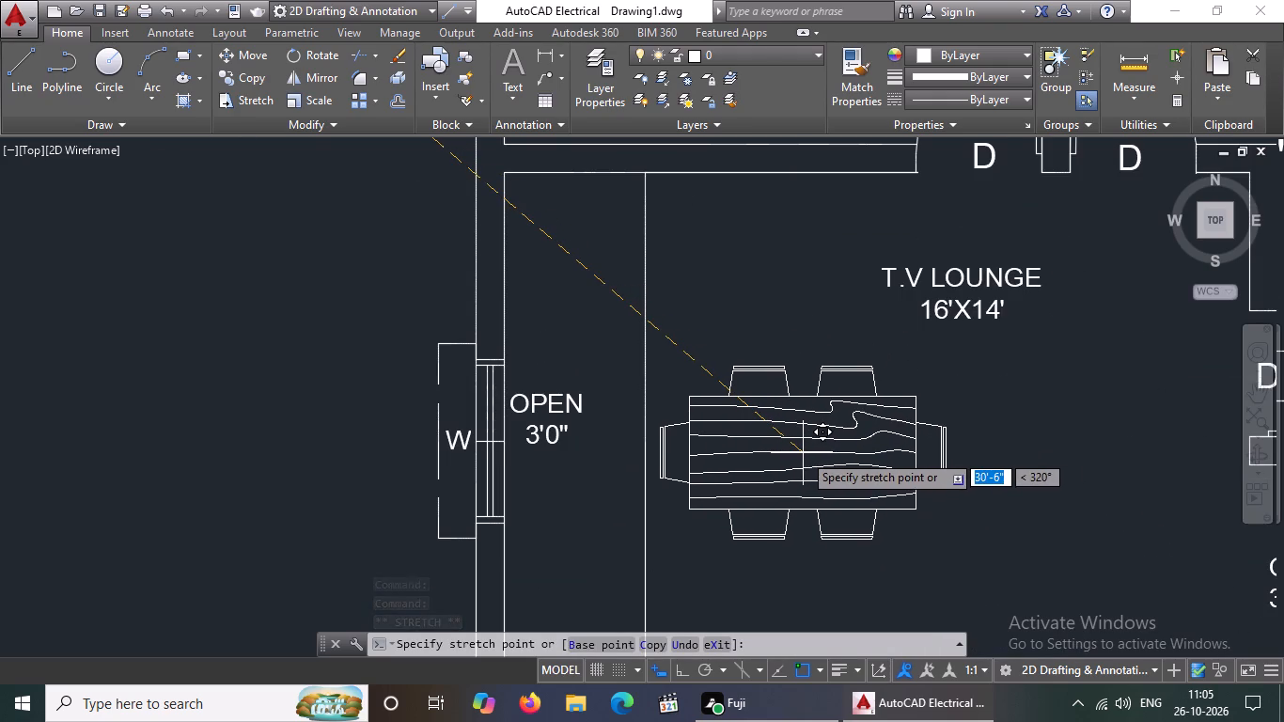
scroll(806, 447, "down", 3)
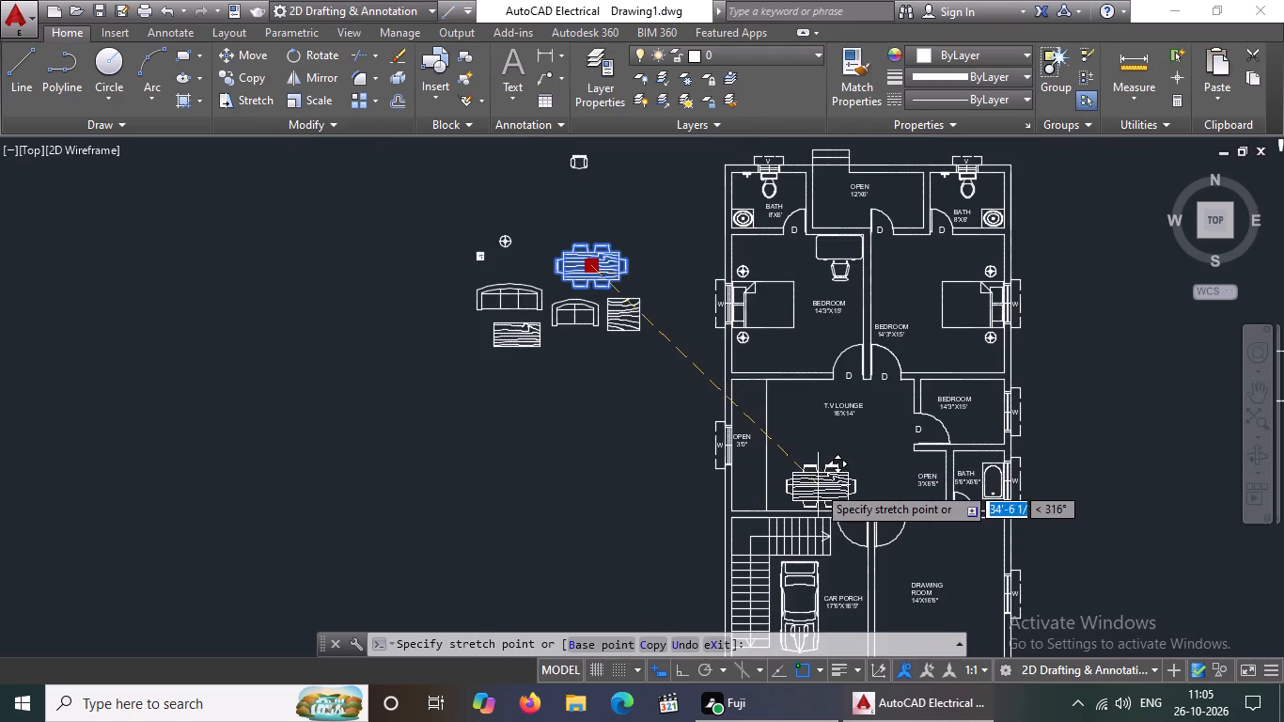
scroll(809, 483, "up", 1)
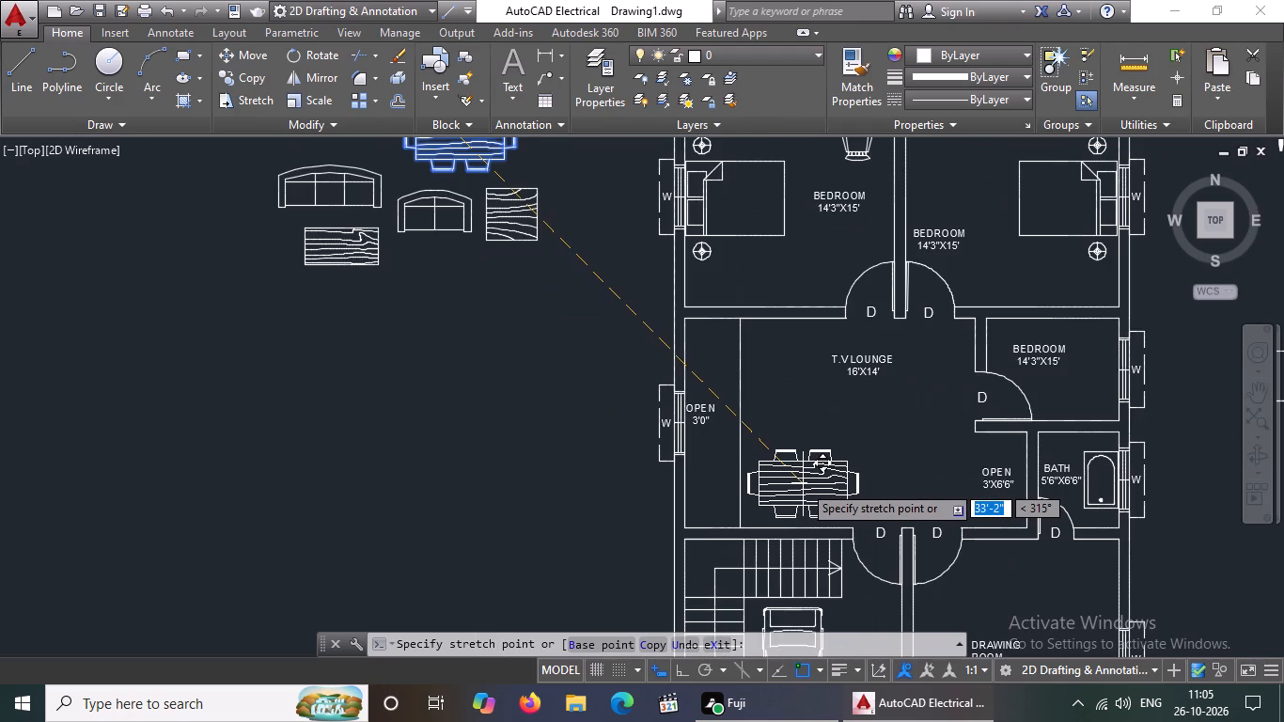
scroll(795, 362, "up", 2)
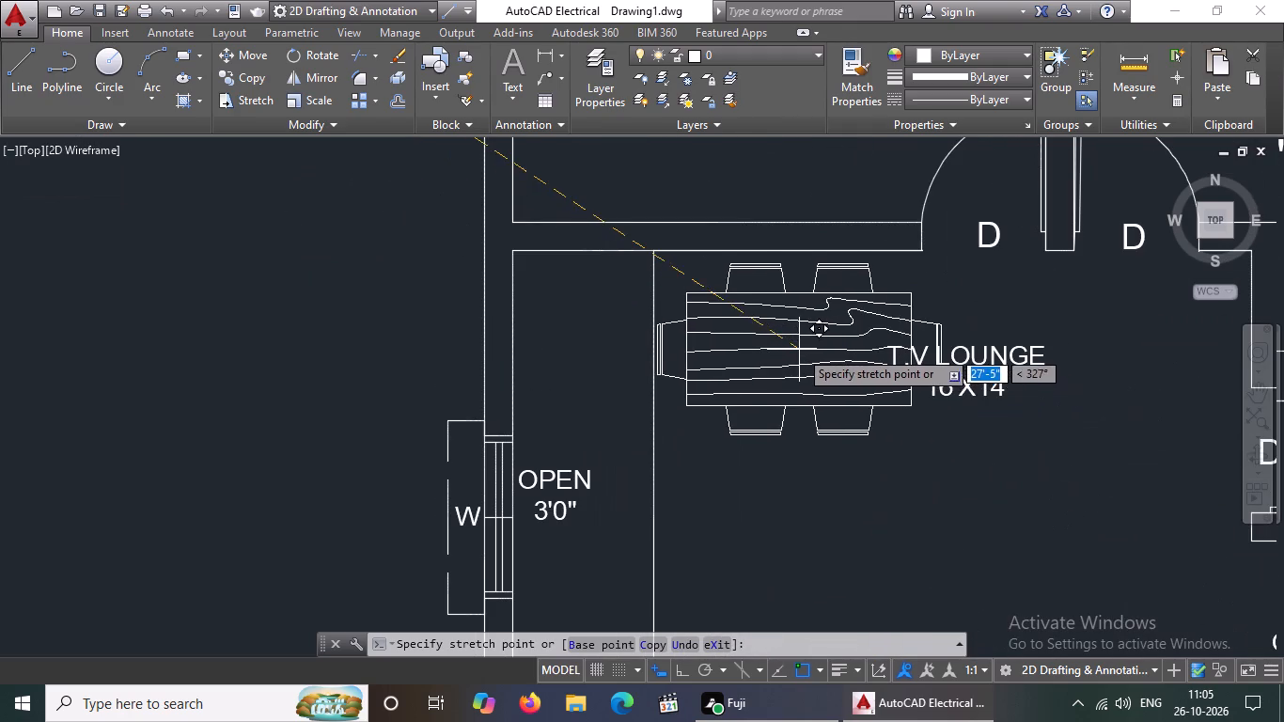
left_click(806, 353)
key("Escape")
Scale the dining table down slightly in the T.V lounge, picking the base point and factor freehand.
left_click(799, 364)
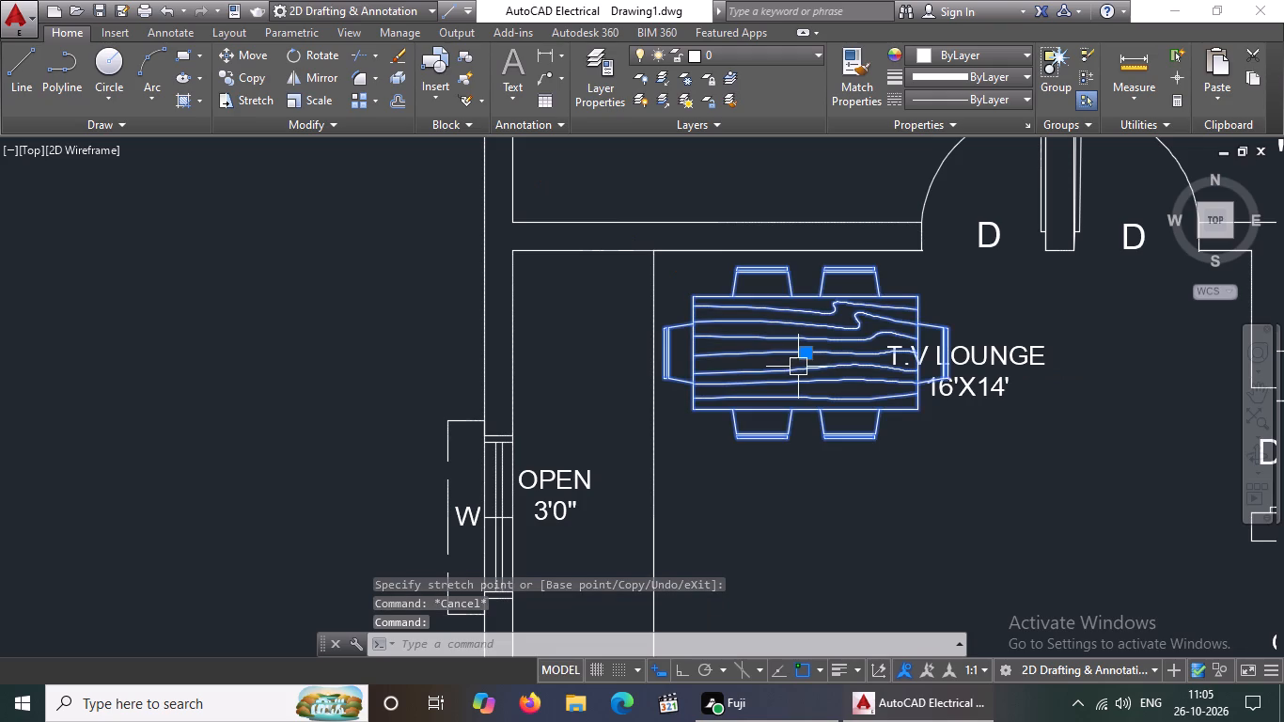
key("s")
key("c")
key("space")
left_click(796, 406)
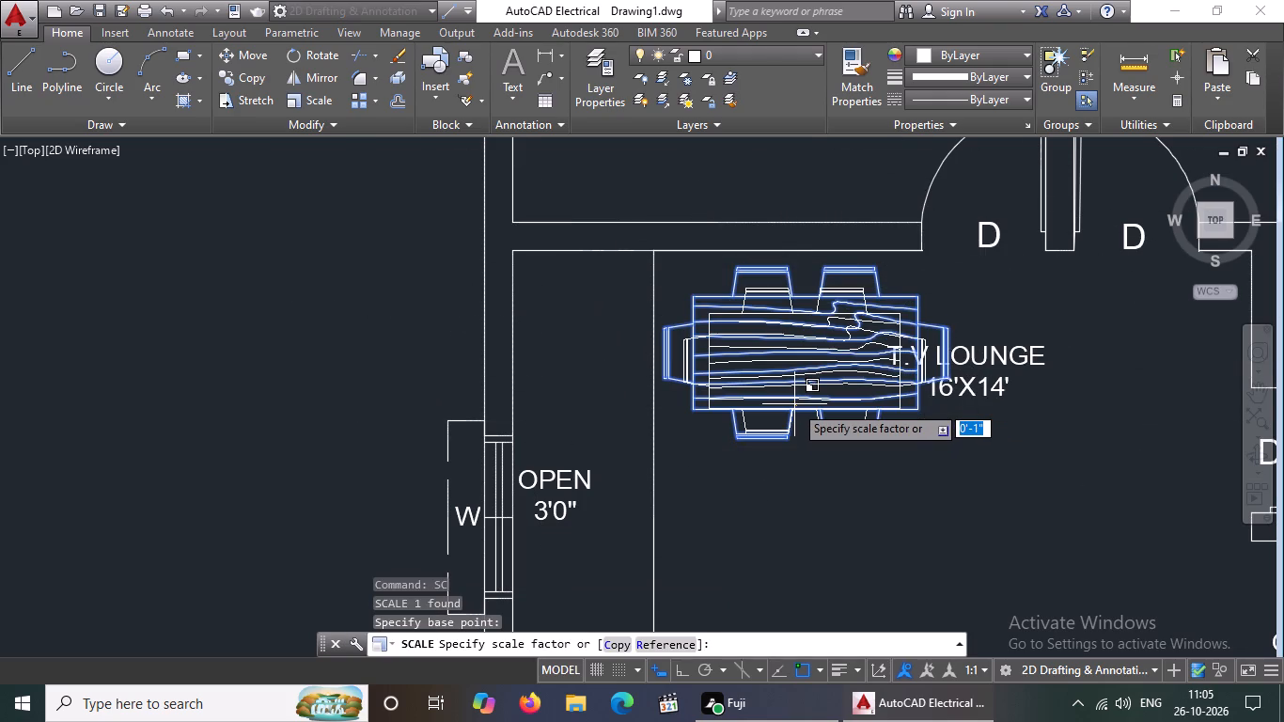
left_click(794, 404)
Shift the dining table slightly north by its insertion grip, closer to the T.V lounge's north wall.
left_click(791, 386)
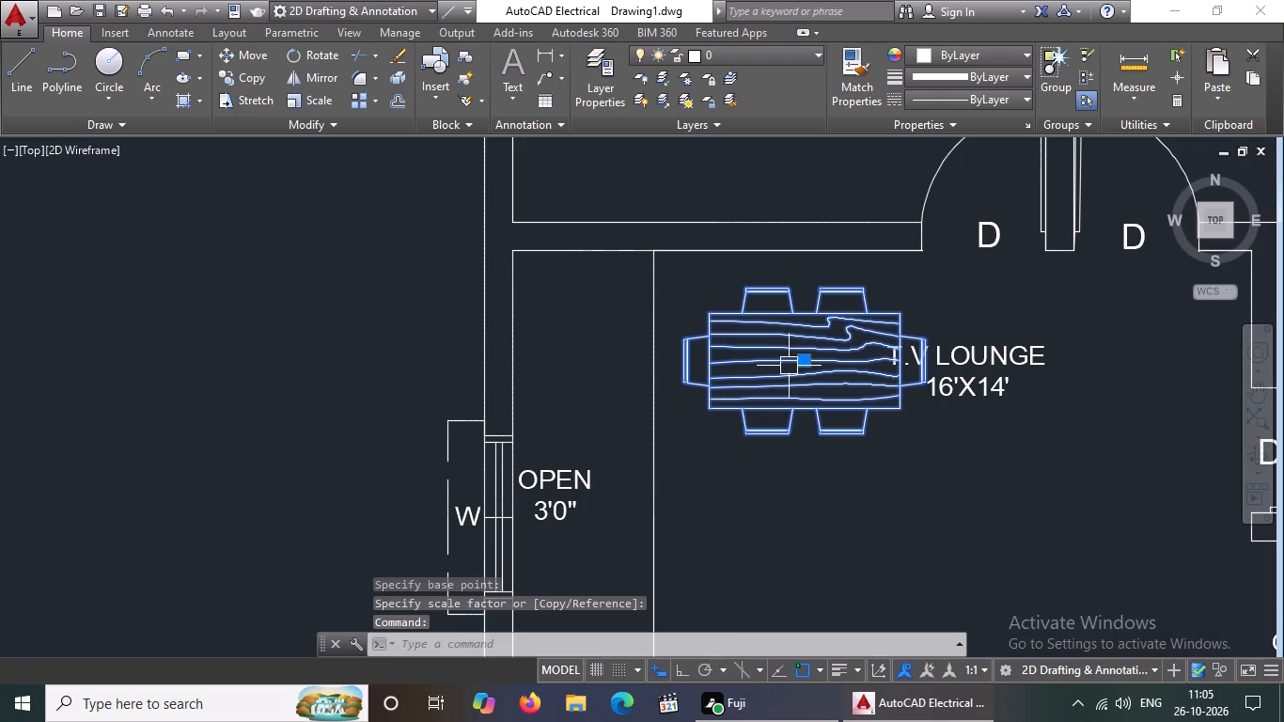
left_click(803, 358)
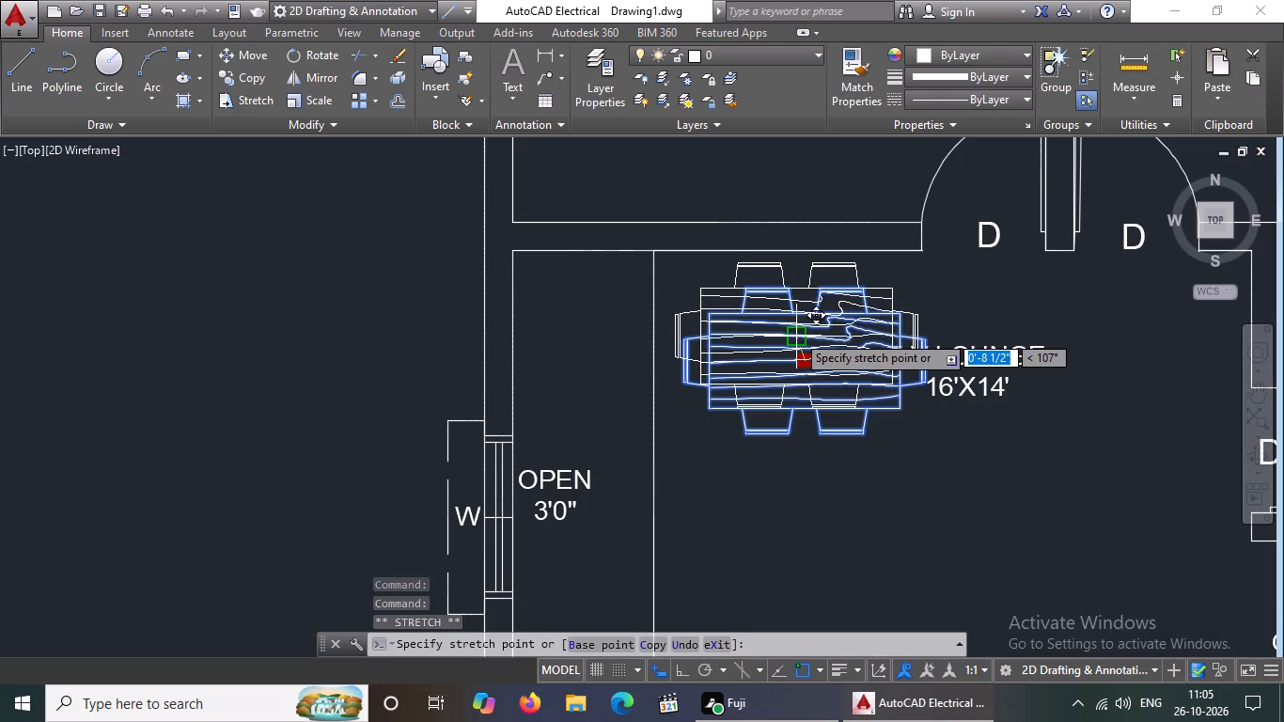
left_click(795, 331)
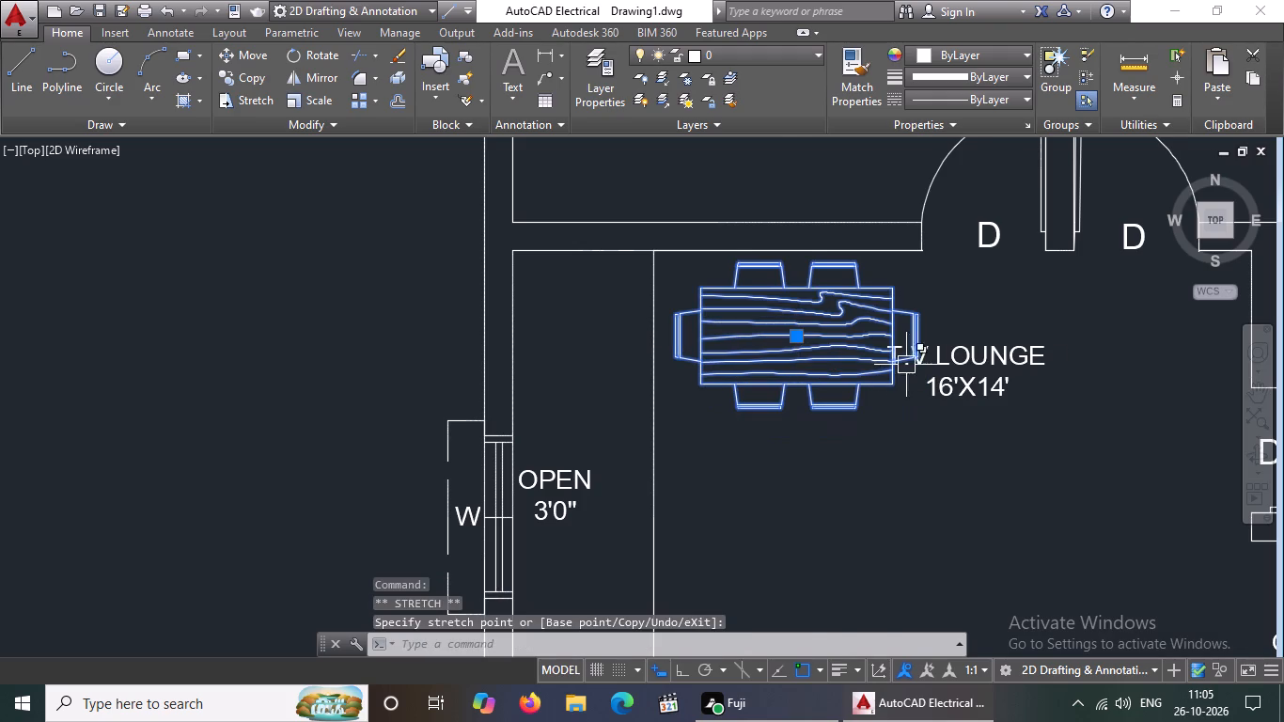
Move the T.V LOUNGE 16'X14' label south-east, clear of the dining table.
scroll(914, 365, "down", 2)
left_click(944, 371)
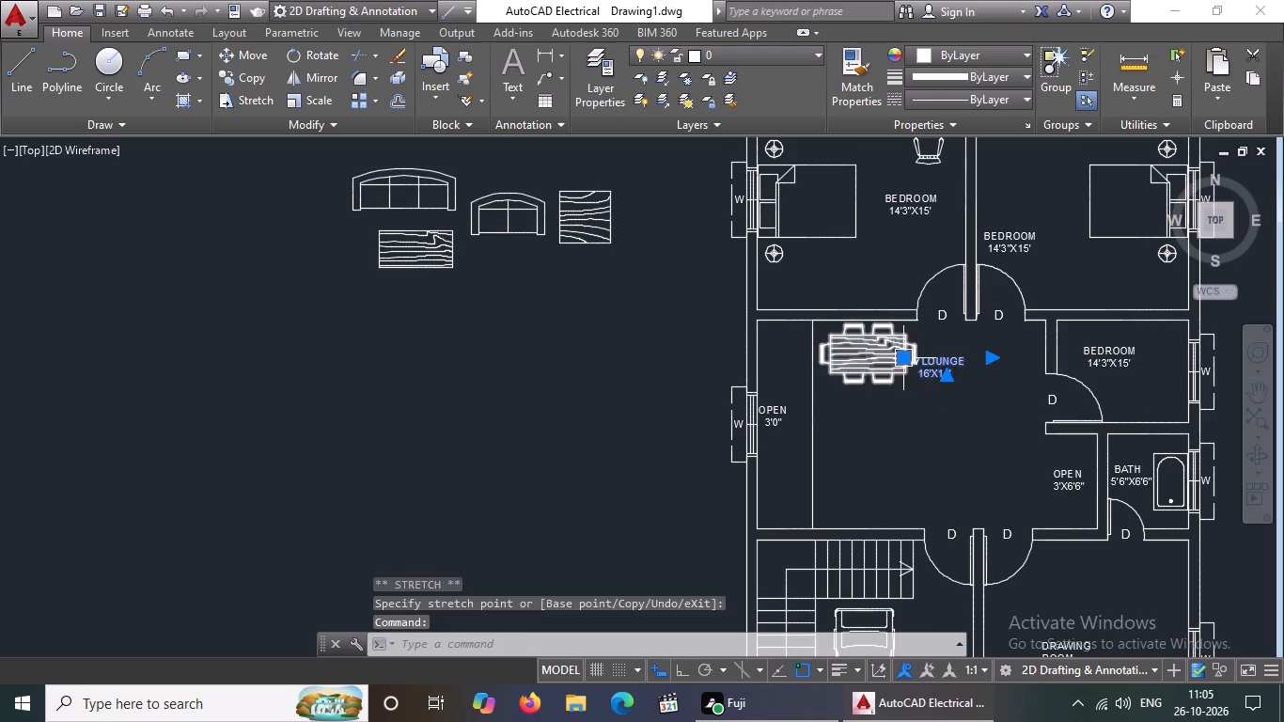
left_click(905, 358)
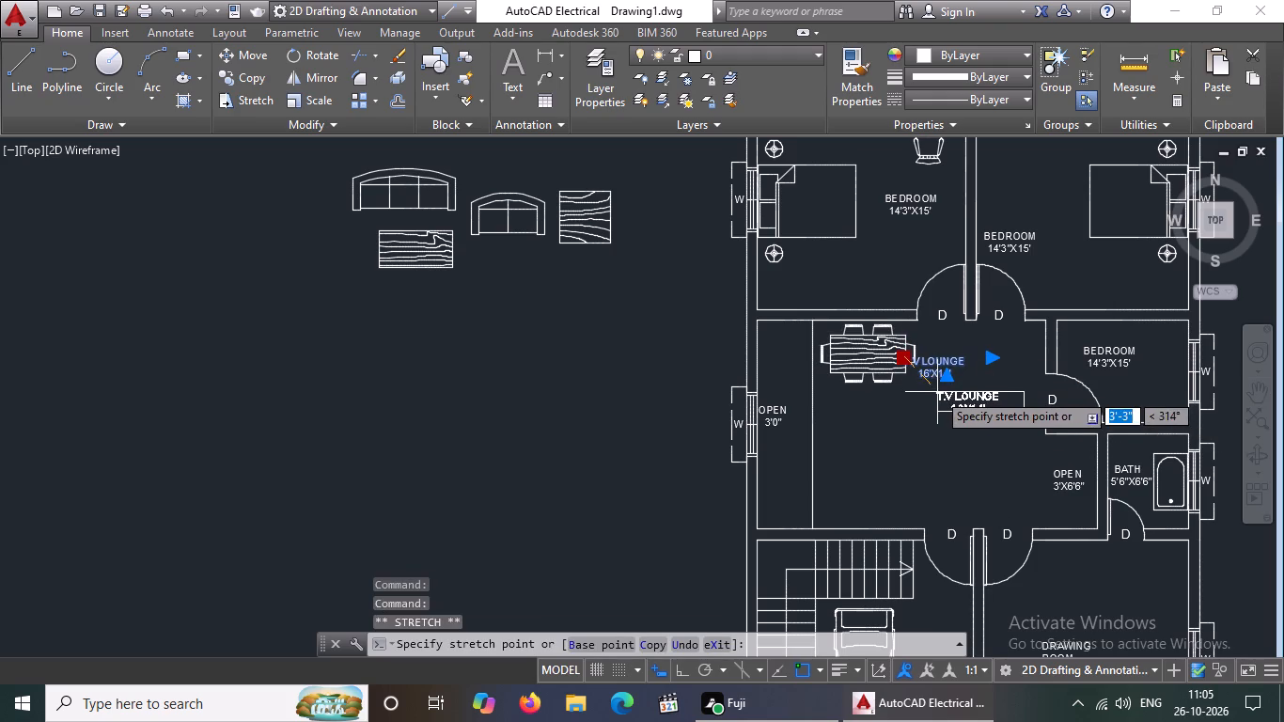
left_click(948, 390)
Rotate the two-seat sofa outside the plan by 90° with Ortho on, so its back faces west.
scroll(945, 423, "down", 2)
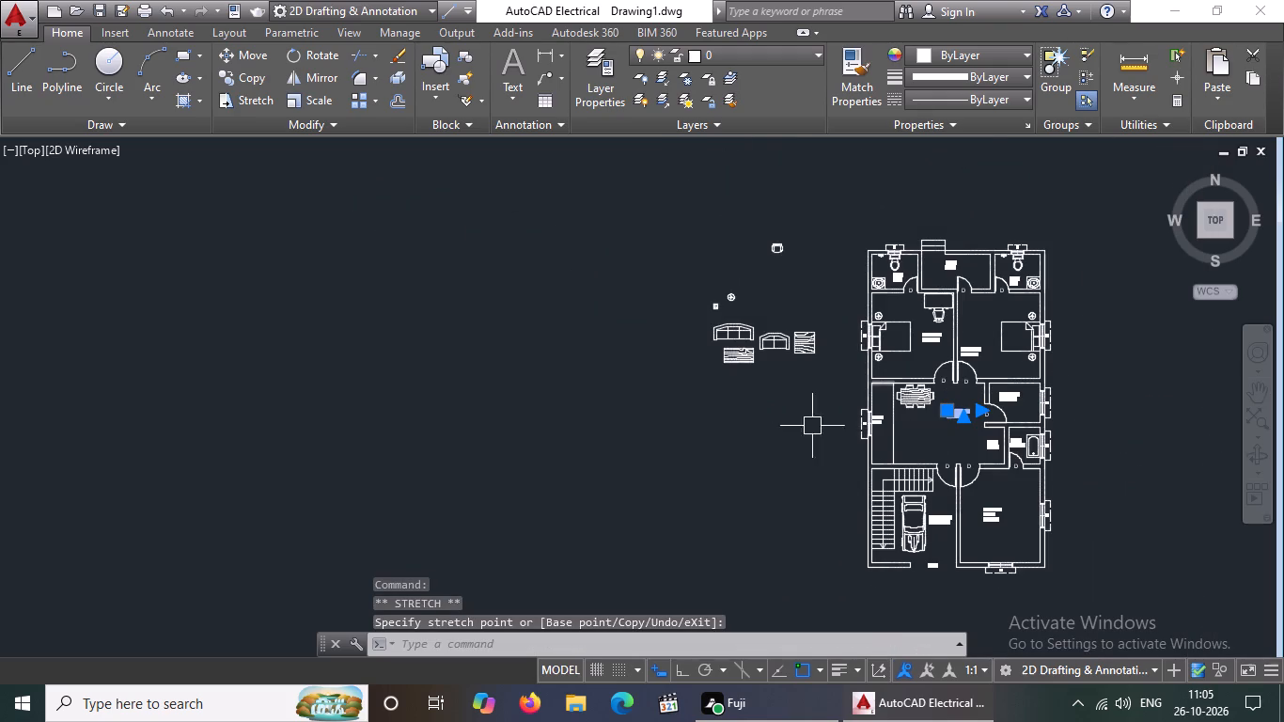
scroll(774, 328, "up", 2)
left_click(770, 353)
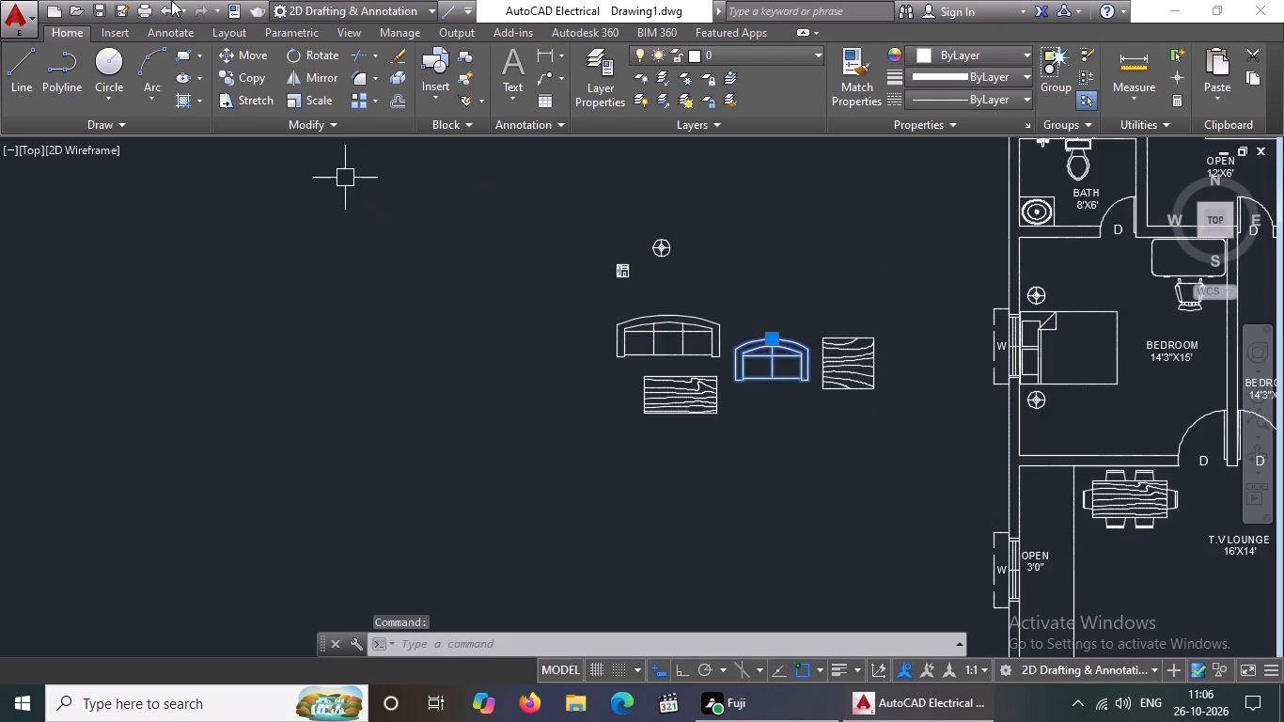
left_click(316, 51)
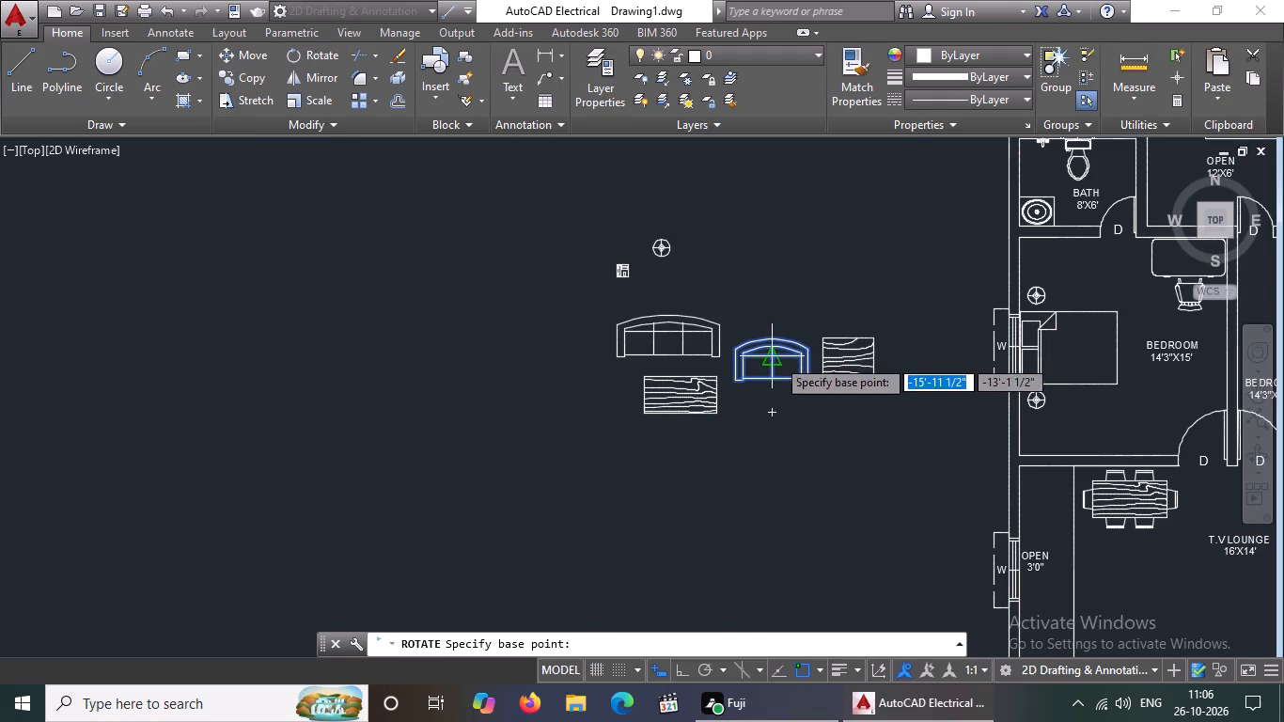
left_click(777, 358)
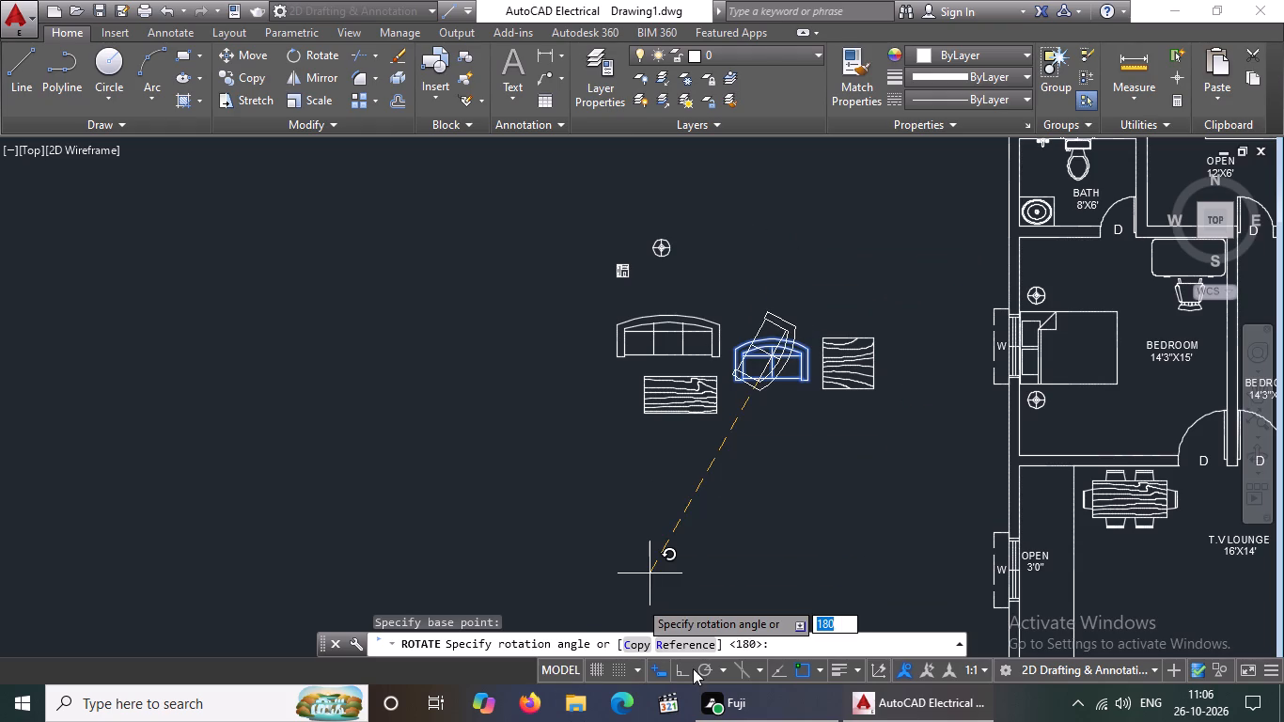
left_click(689, 669)
left_click(771, 251)
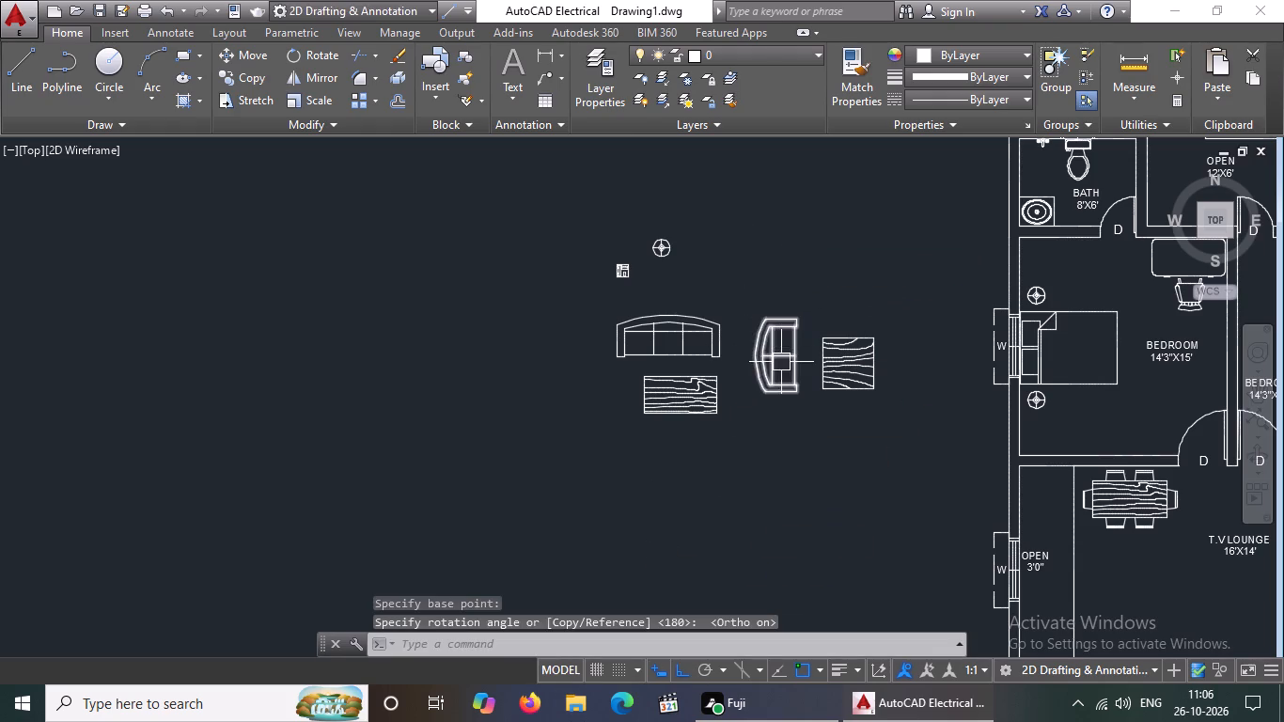
Move the two-seat sofa into the south-west corner of the T.V lounge, backing onto the OPEN 3'0" strip, with Ortho off.
left_click(781, 362)
left_click(760, 355)
scroll(843, 424, "down", 3)
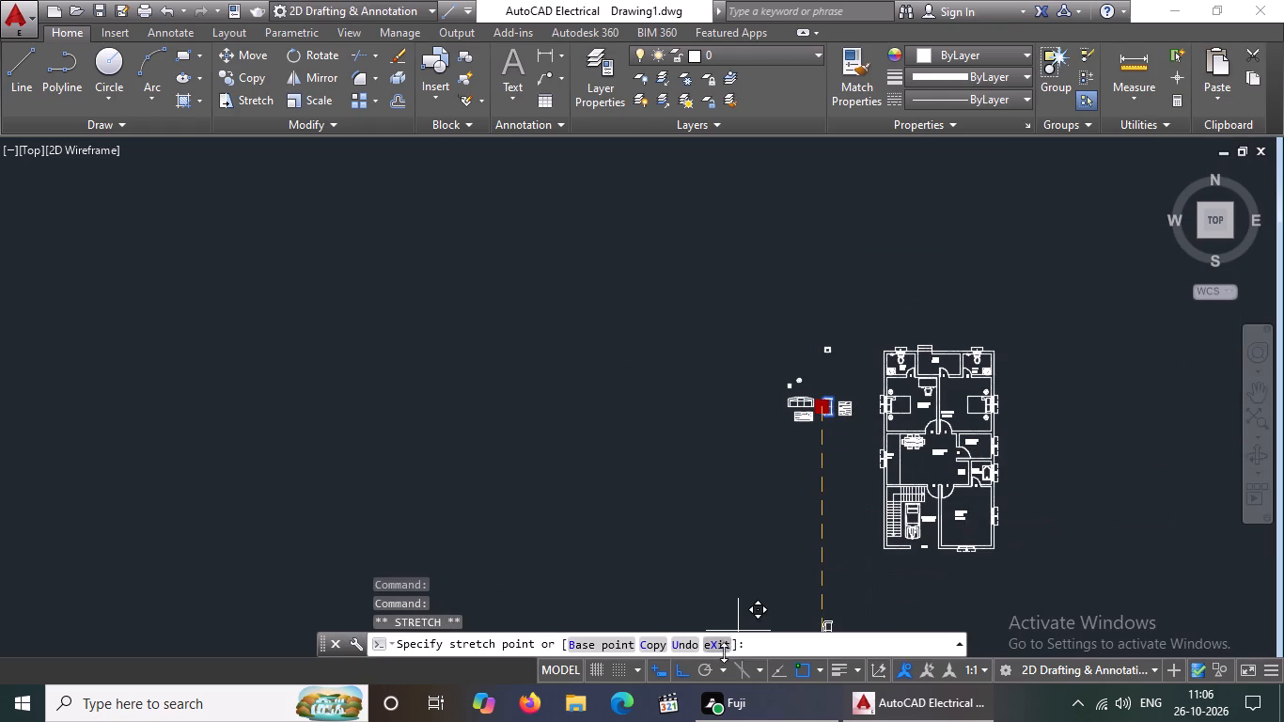
left_click(686, 673)
scroll(913, 455, "up", 3)
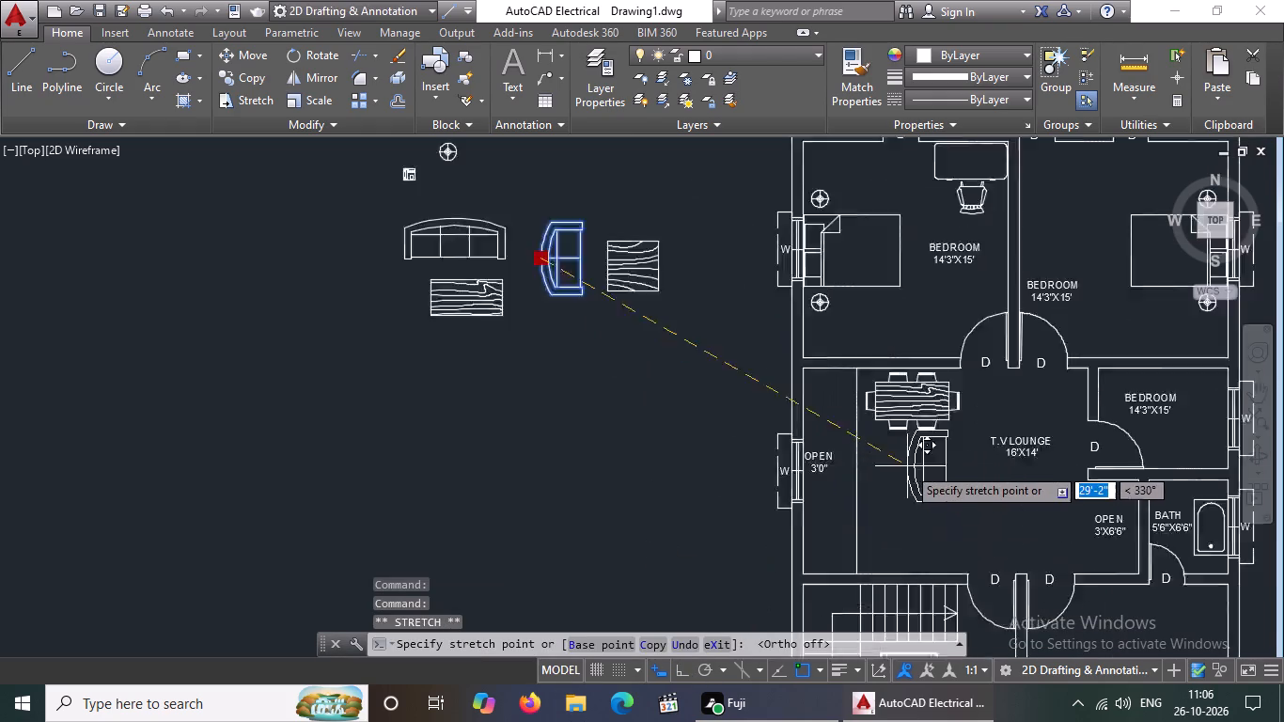
scroll(907, 466, "up", 1)
scroll(879, 494, "down", 3)
scroll(873, 525, "up", 3)
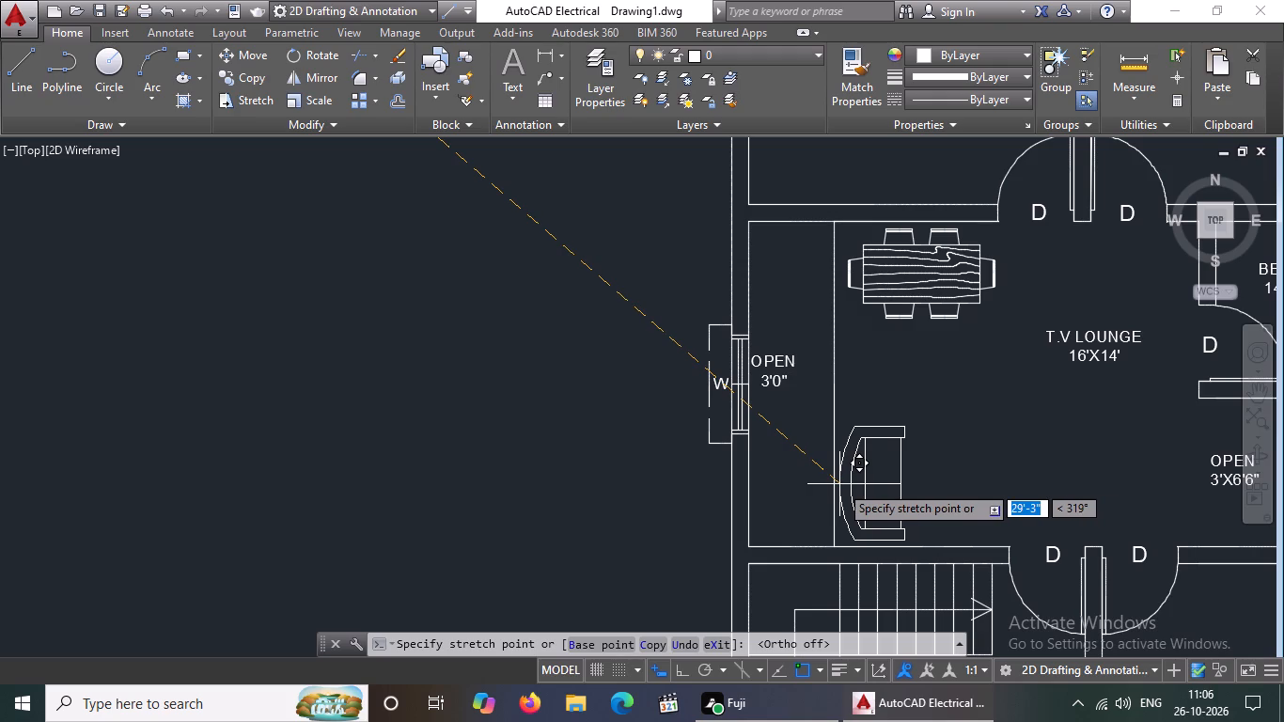
left_click(839, 484)
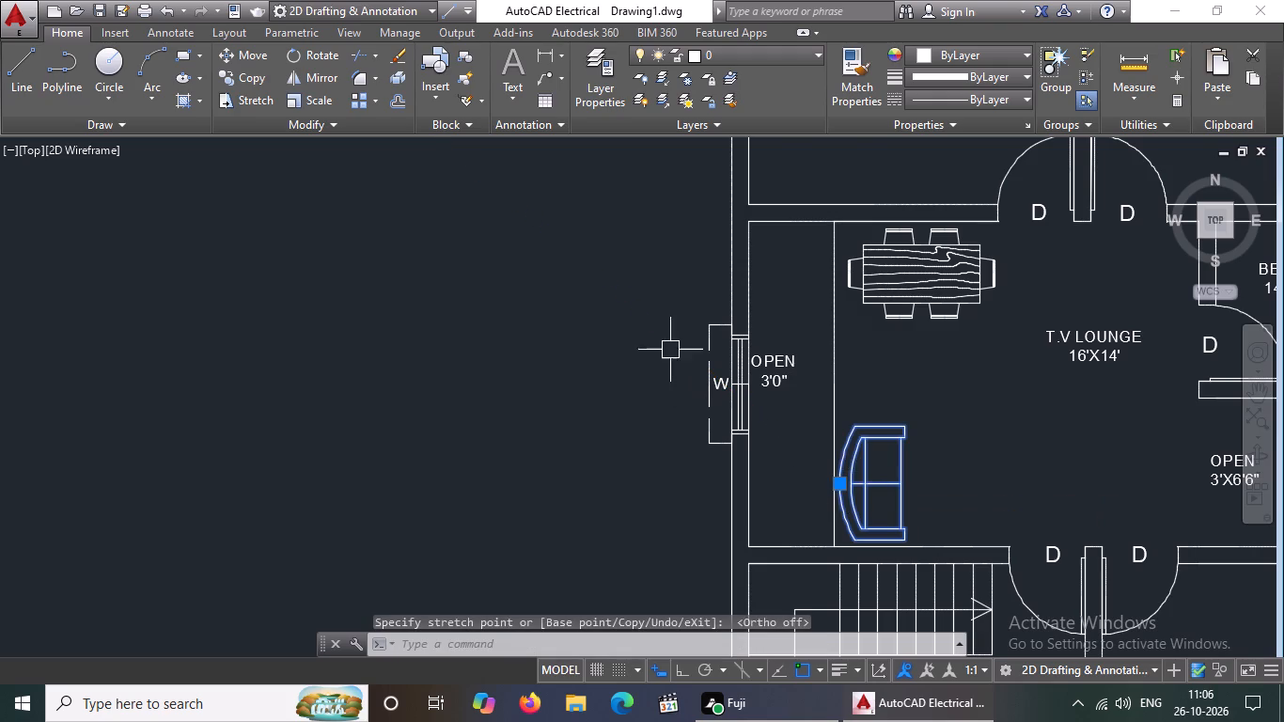
Move the small armchair from outside the plan into the T.V lounge, north-east of the two-seat sofa.
scroll(673, 348, "down", 3)
scroll(600, 186, "up", 2)
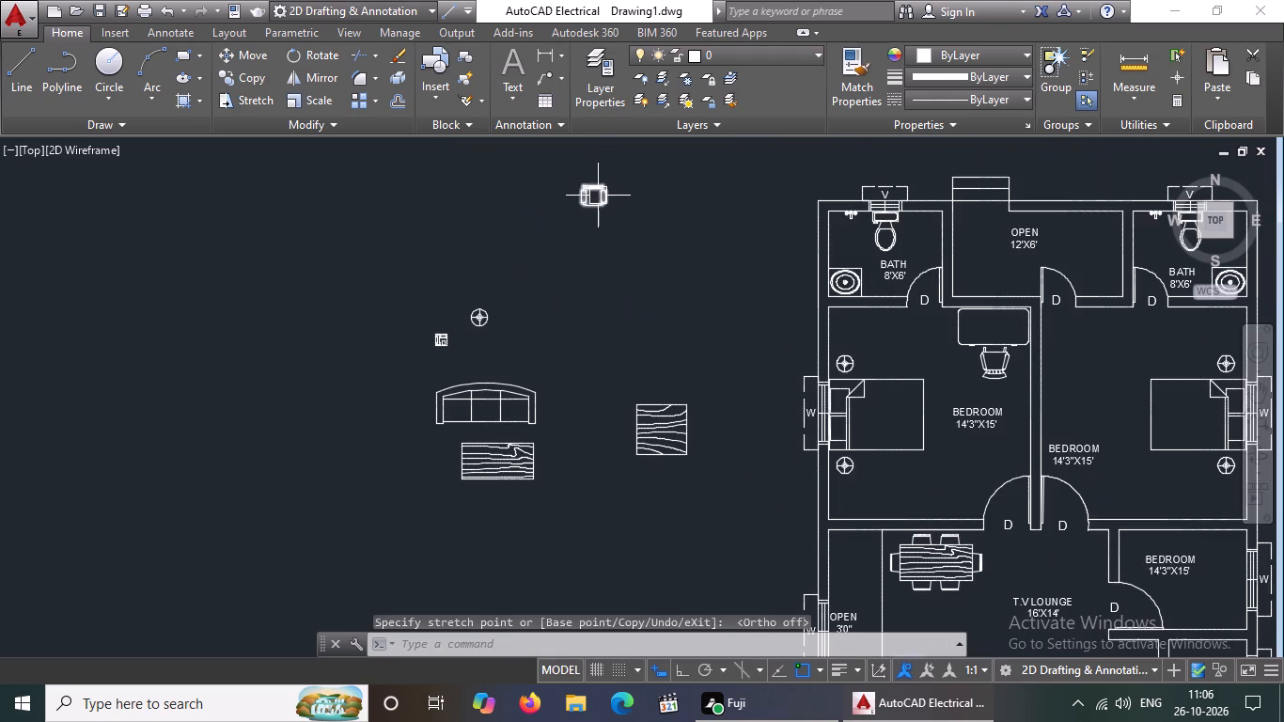
left_click(597, 196)
left_click(593, 183)
scroll(868, 436, "down", 2)
scroll(912, 504, "up", 2)
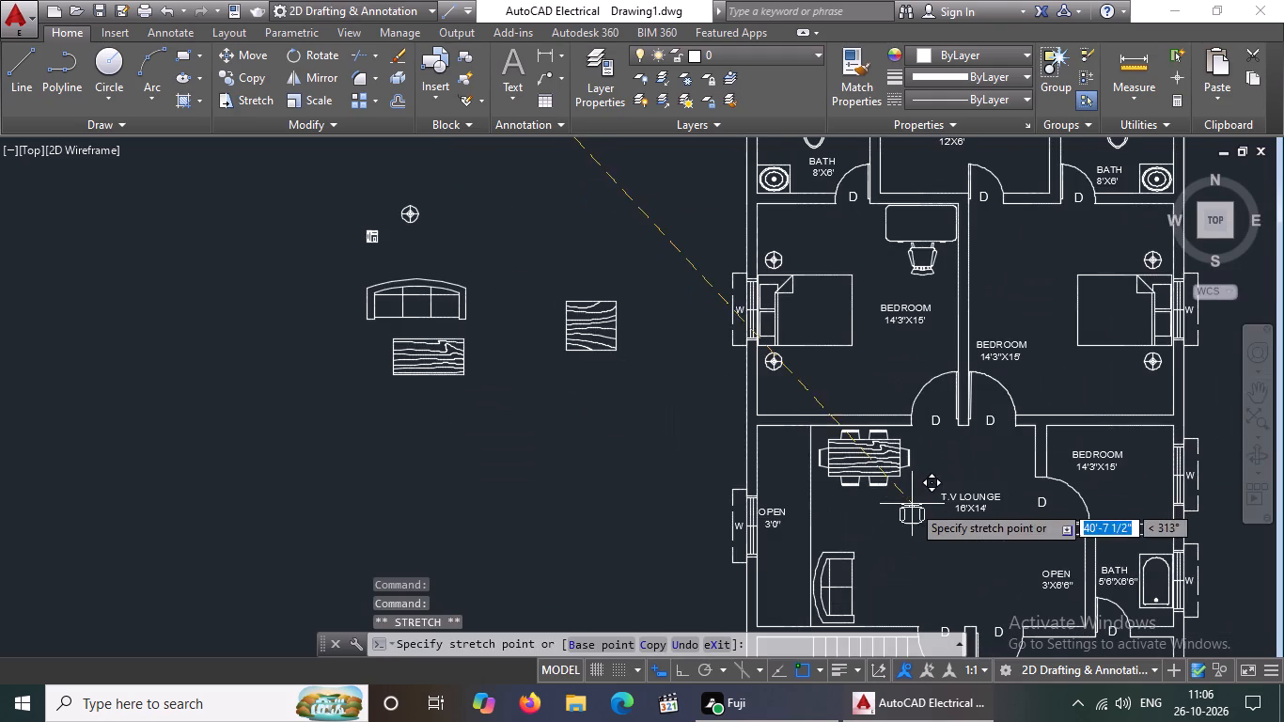
left_click(878, 539)
scroll(904, 562, "up", 2)
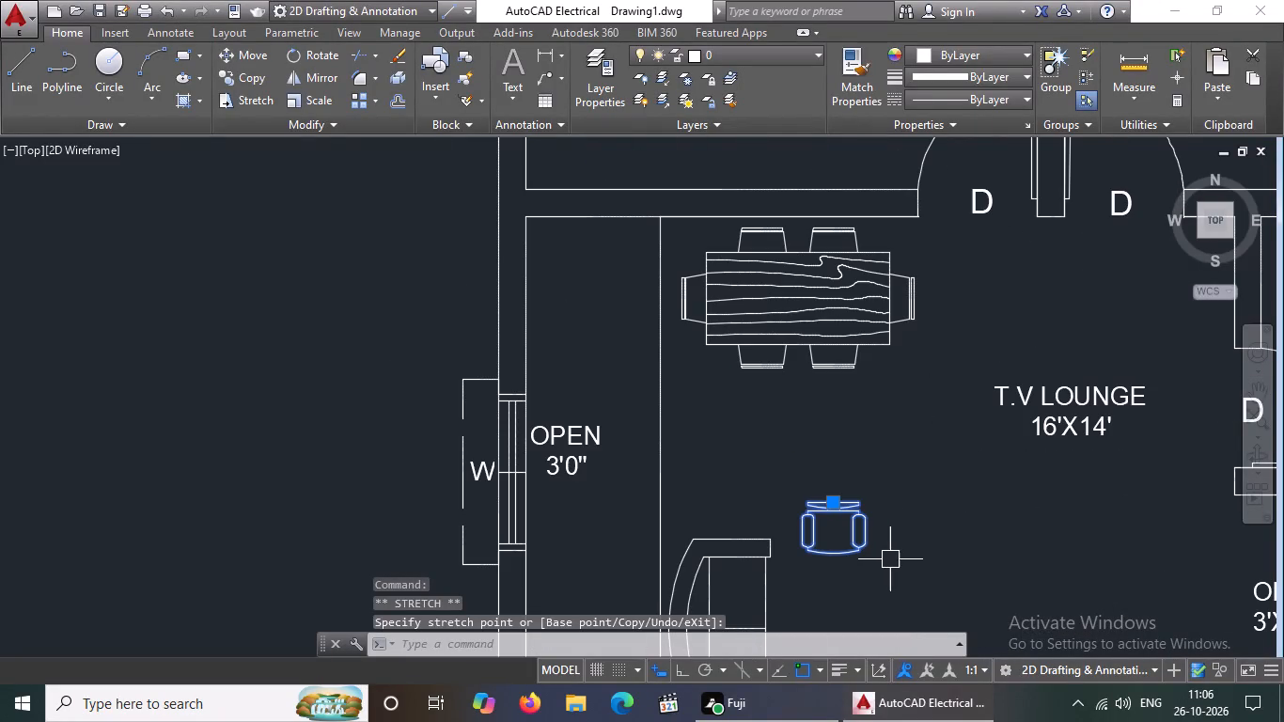
Scale the armchair in the T.V lounge up slightly, picking the base point on the chair and the factor freehand.
type("SC")
key("space")
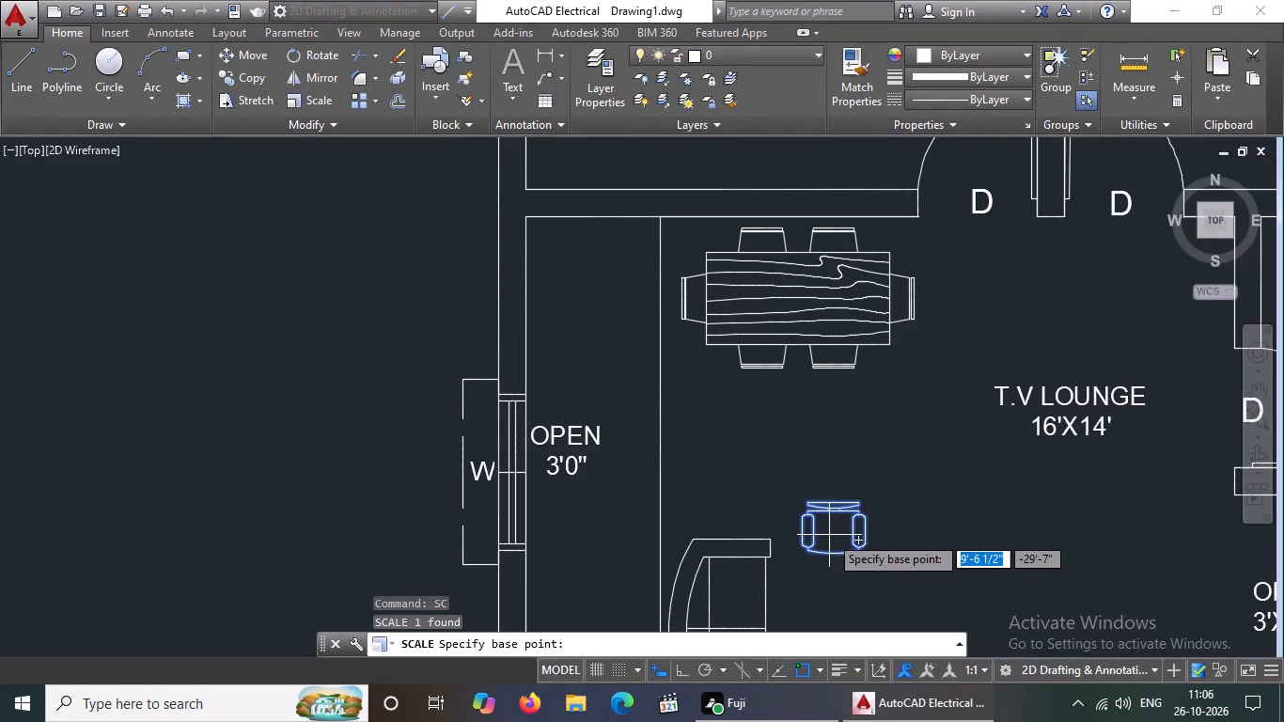
left_click(829, 533)
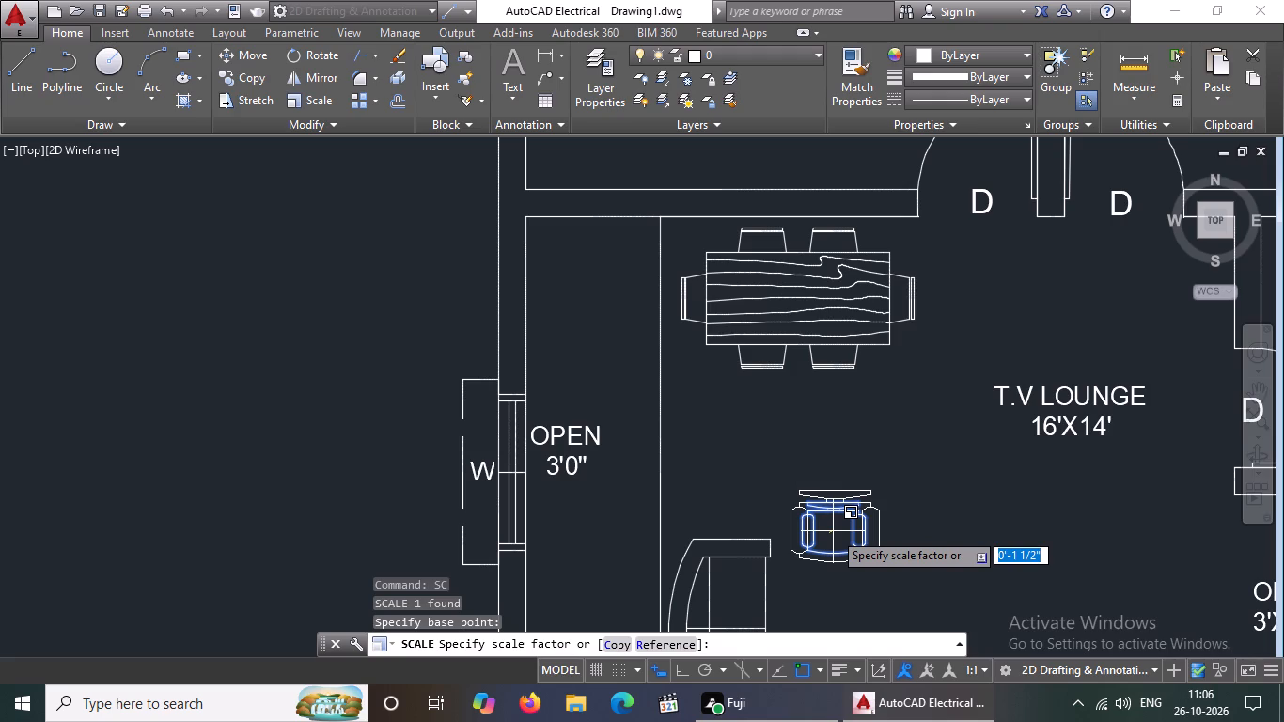
left_click(833, 531)
Shift the armchair about 7 inches north by its insertion grip, away from the sofa's seating area.
scroll(845, 522, "down", 2)
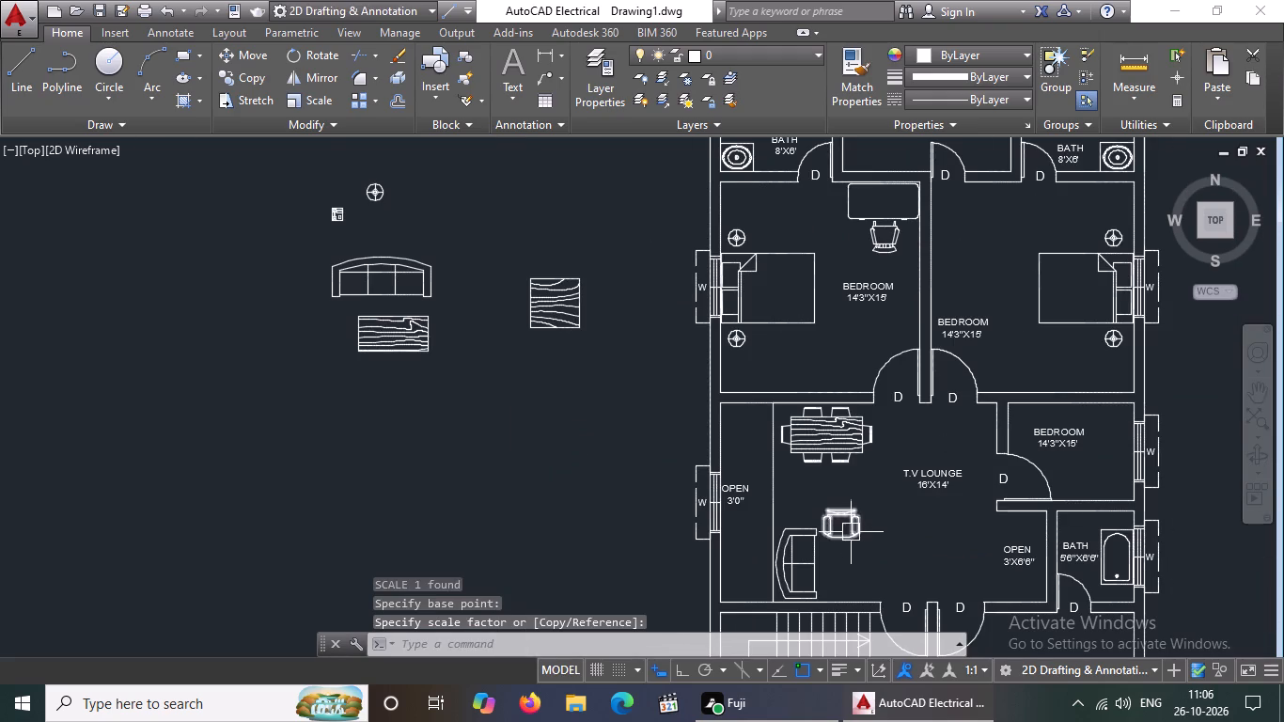
left_click(851, 534)
left_click(846, 512)
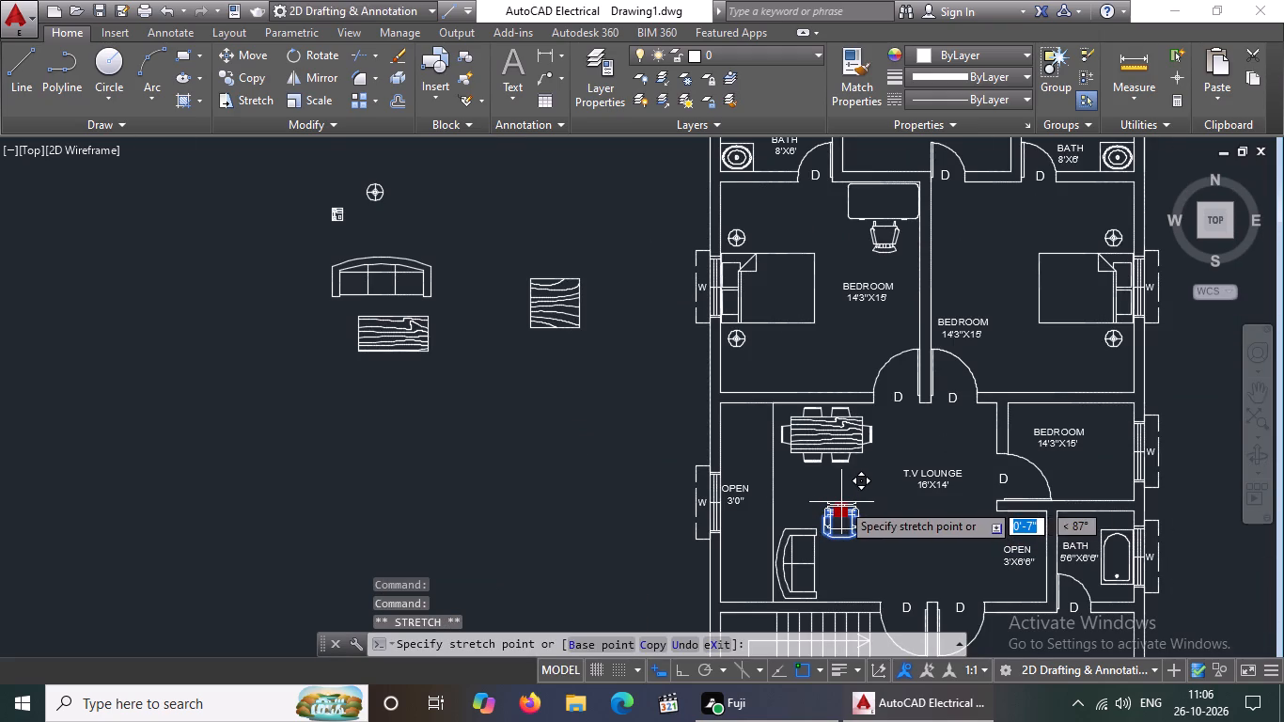
left_click(841, 502)
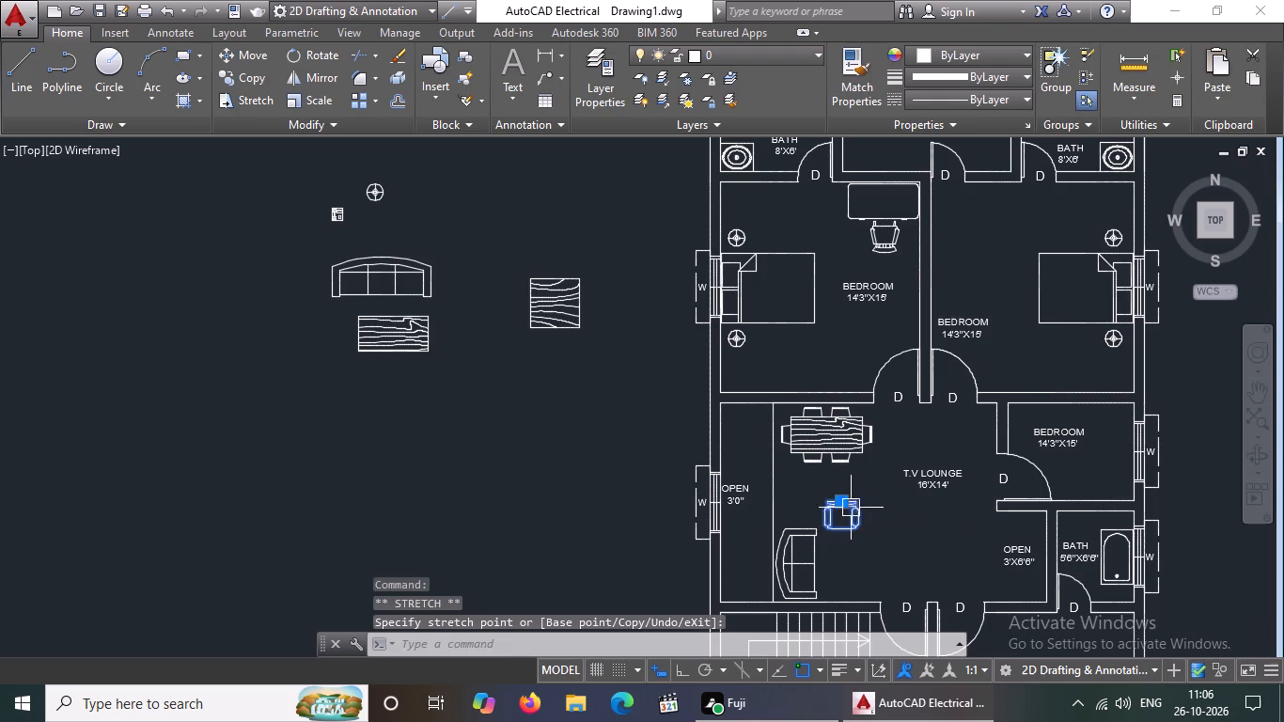
key("Escape")
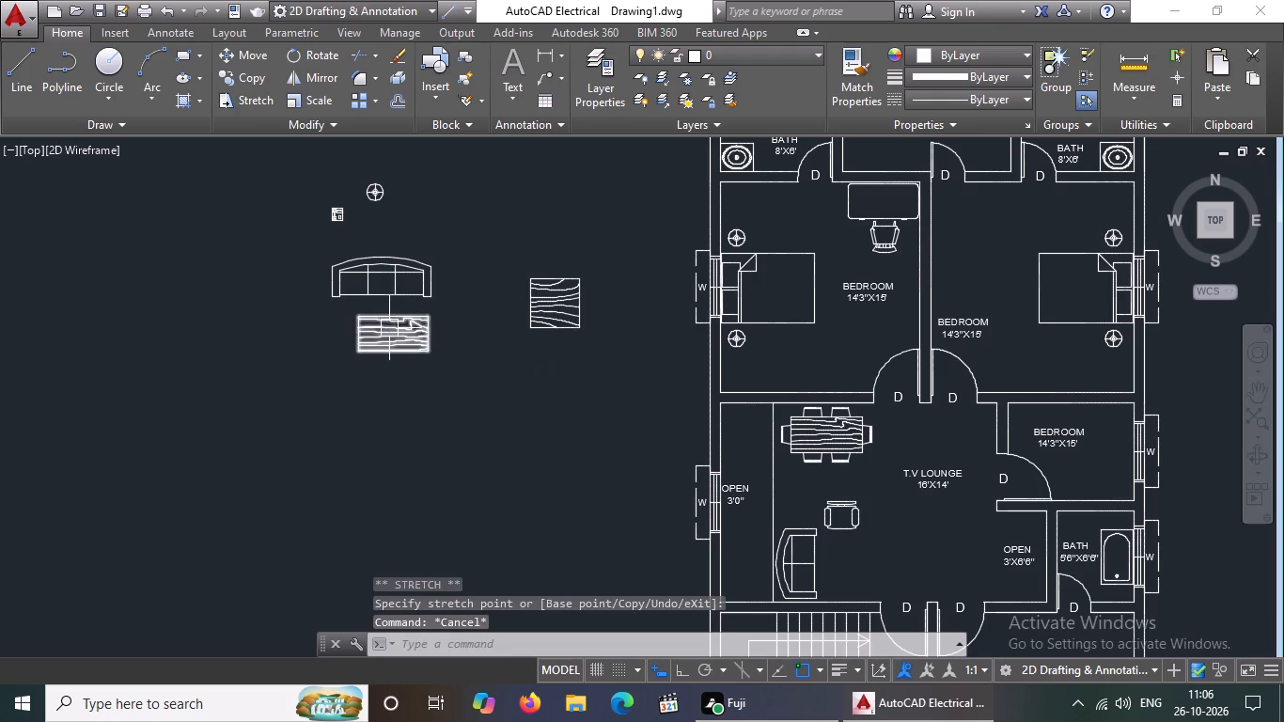
Rotate the rectangular wood-grain table outside the plan with Ortho on, so its long side runs north-south.
left_click(390, 331)
left_click(313, 55)
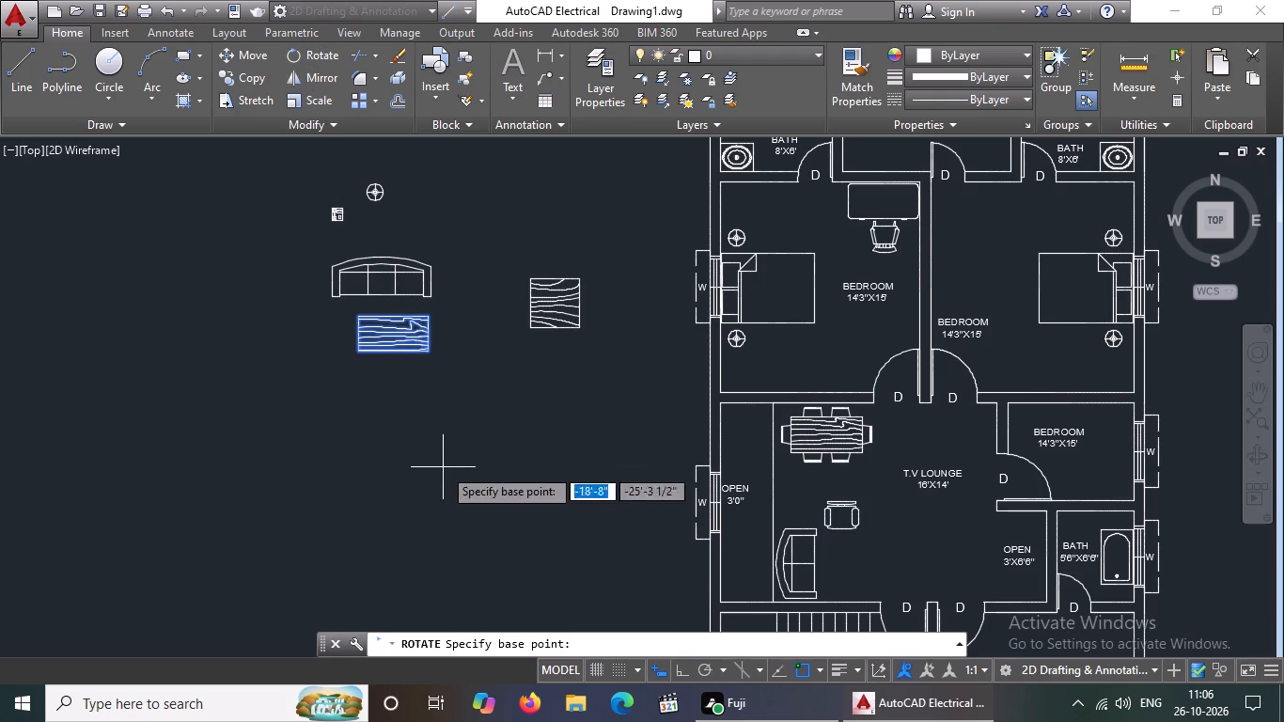
left_click(415, 336)
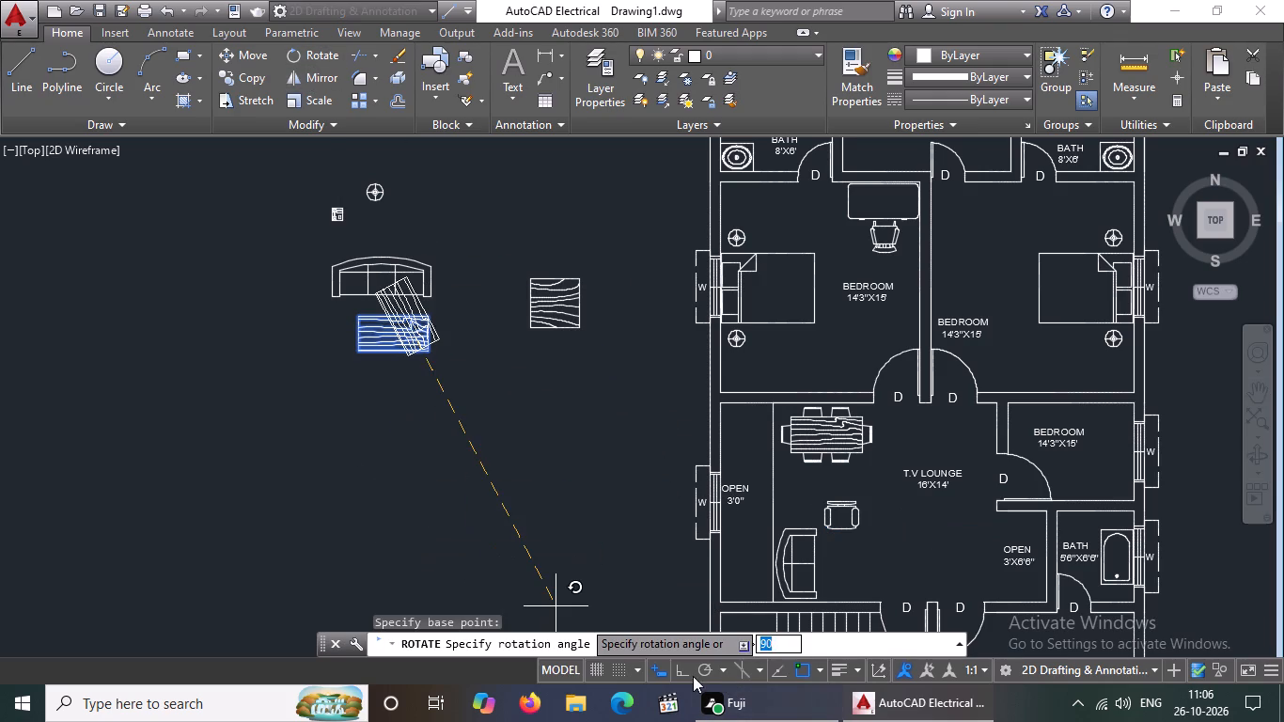
left_click(686, 669)
left_click(425, 394)
Move the rotated wood-grain table into the T.V lounge, just east of the two-seat sofa, with Ortho off.
left_click(413, 319)
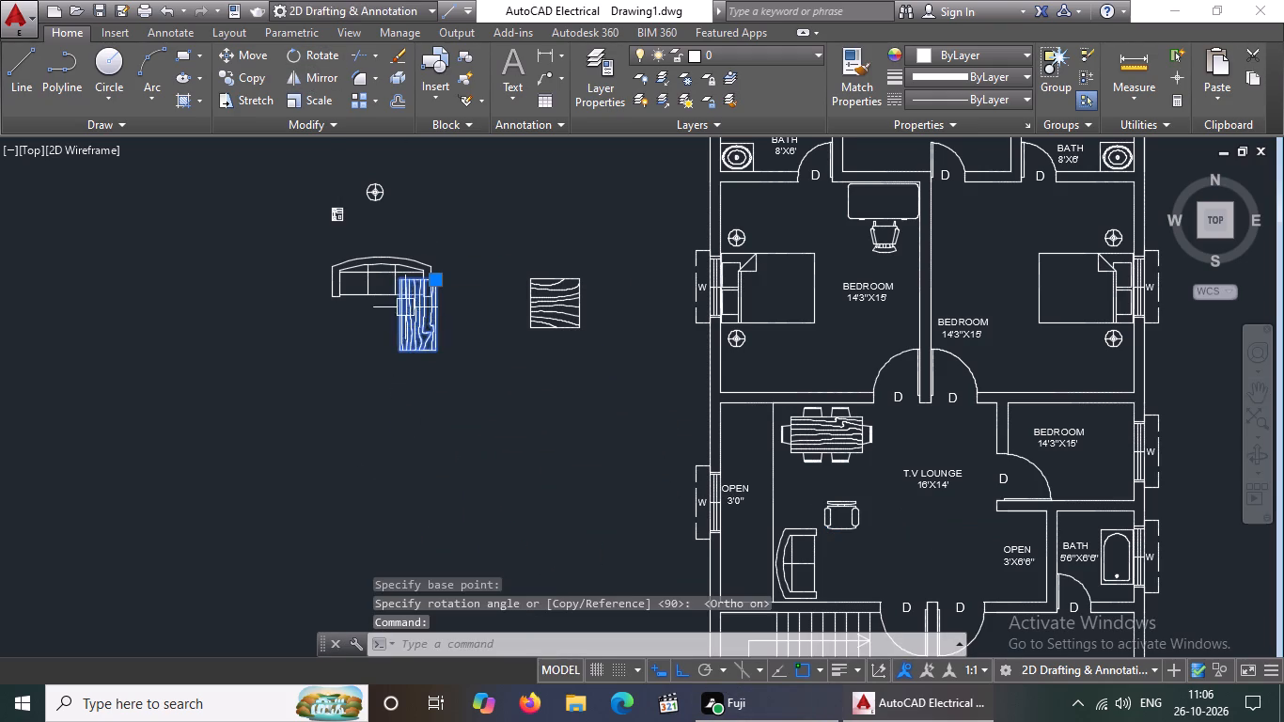
left_click(435, 282)
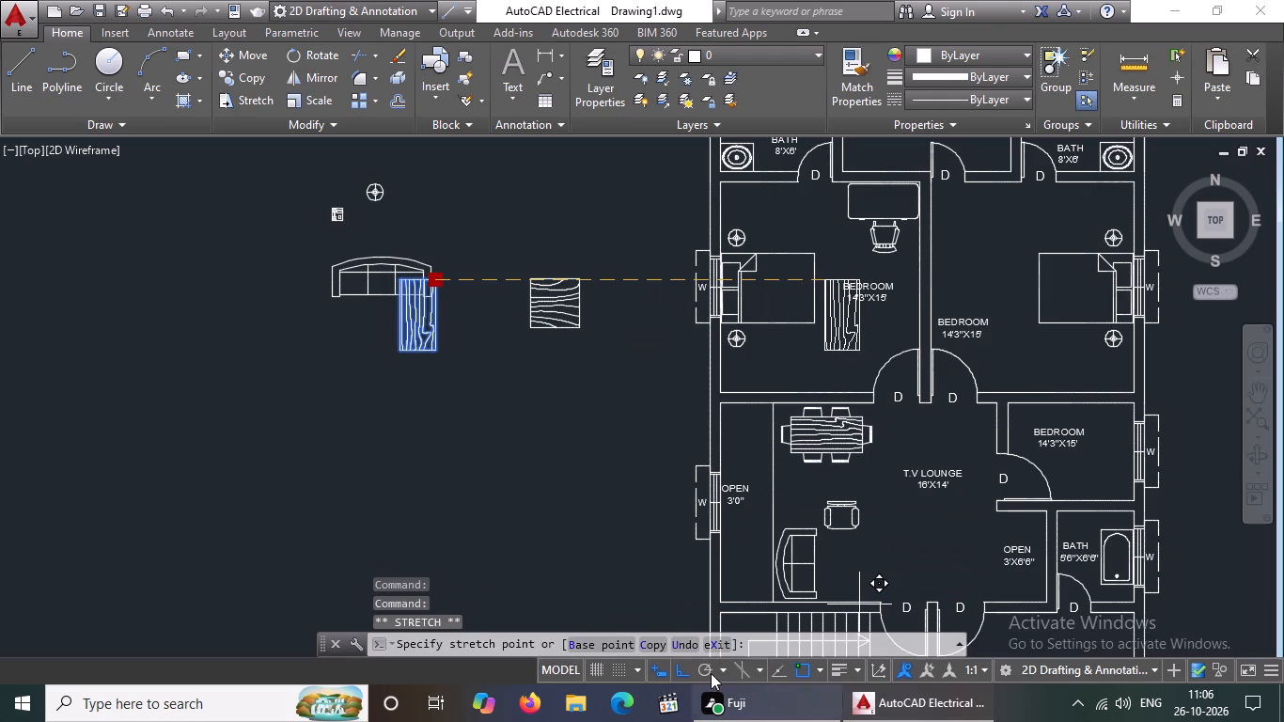
left_click(681, 667)
scroll(850, 585, "up", 2)
scroll(877, 543, "down", 3)
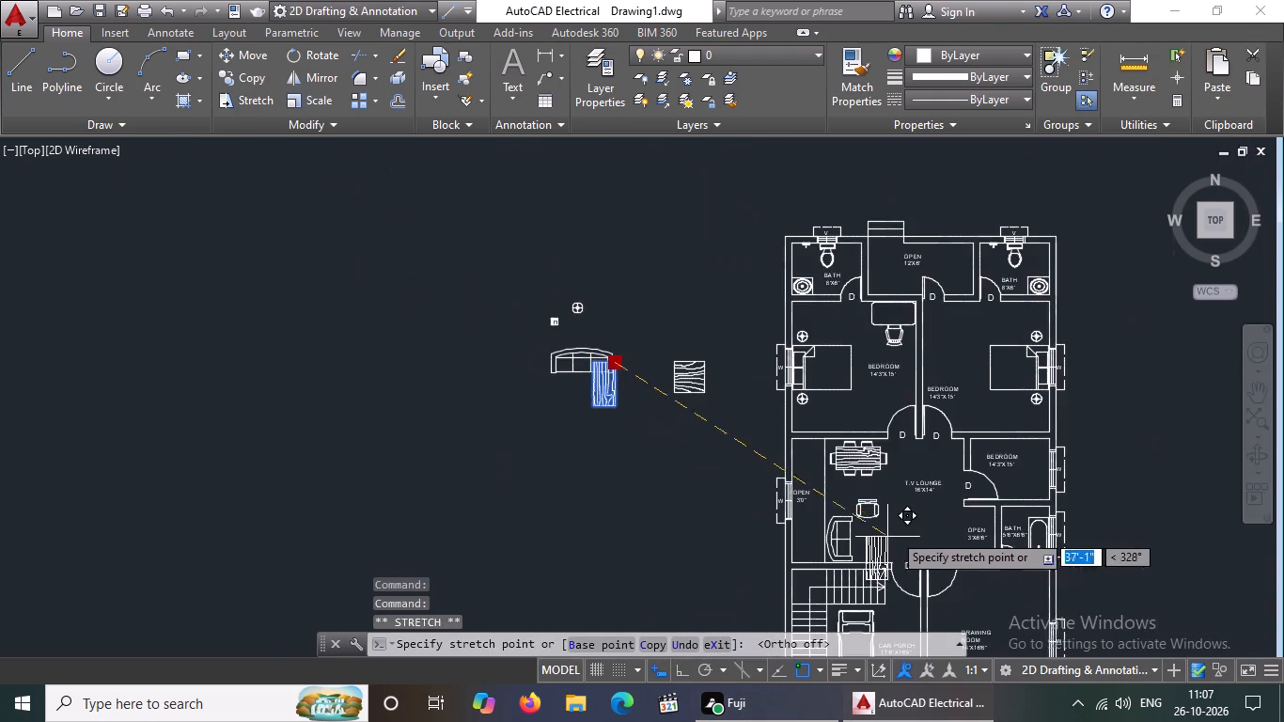
scroll(899, 528, "up", 2)
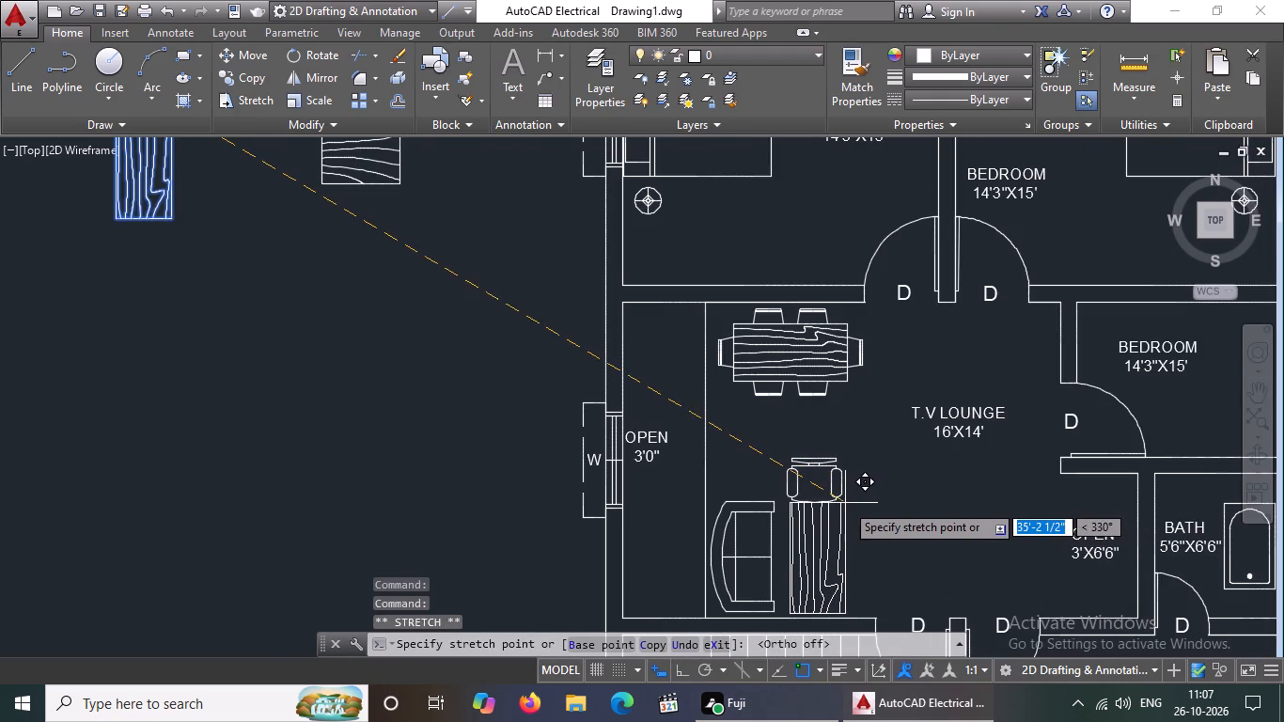
left_click(839, 504)
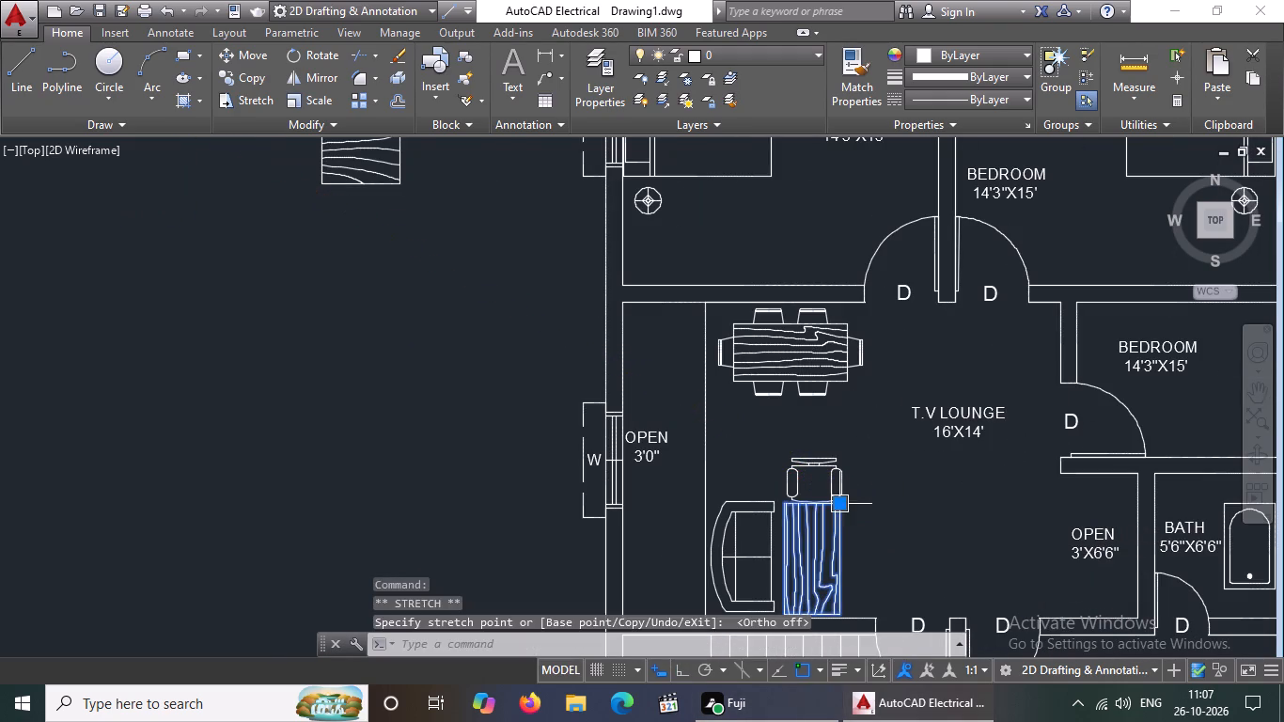
key("Escape")
Scale the wood-grain table beside the sofa down freehand, using a base point near its south-west corner.
left_click(815, 558)
type("SC")
key("space")
left_click(797, 593)
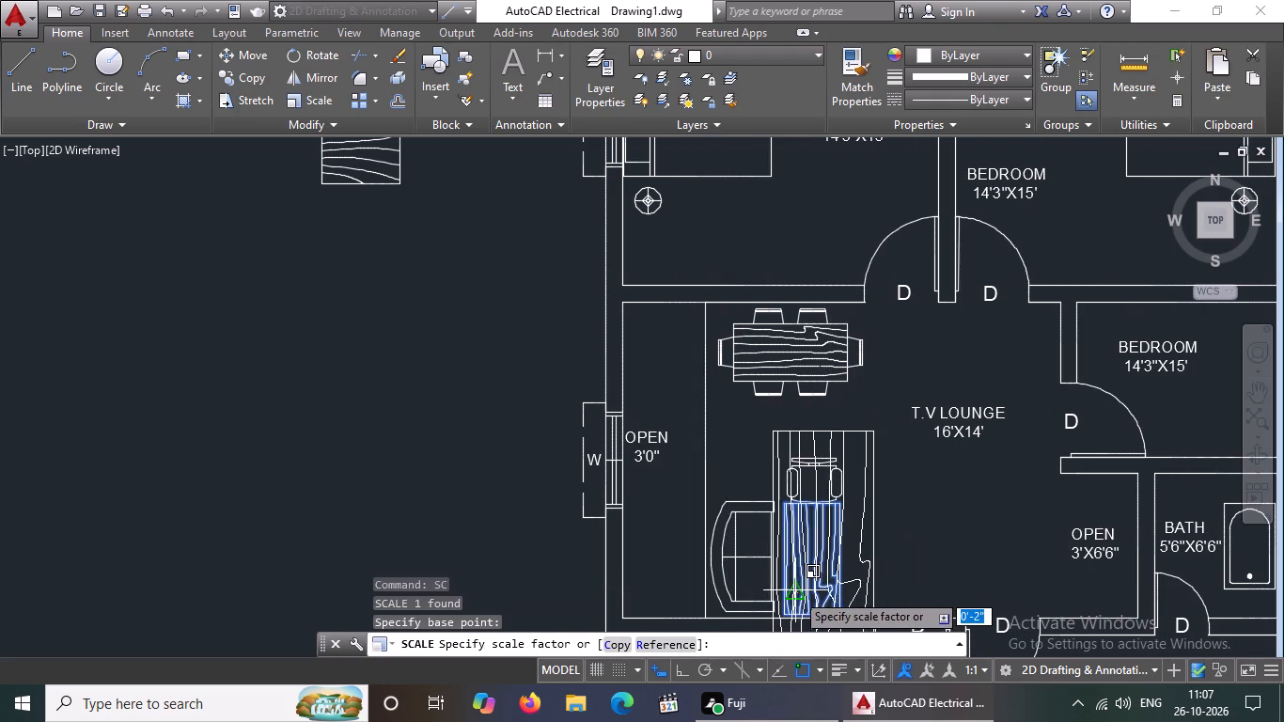
scroll(793, 600, "up", 3)
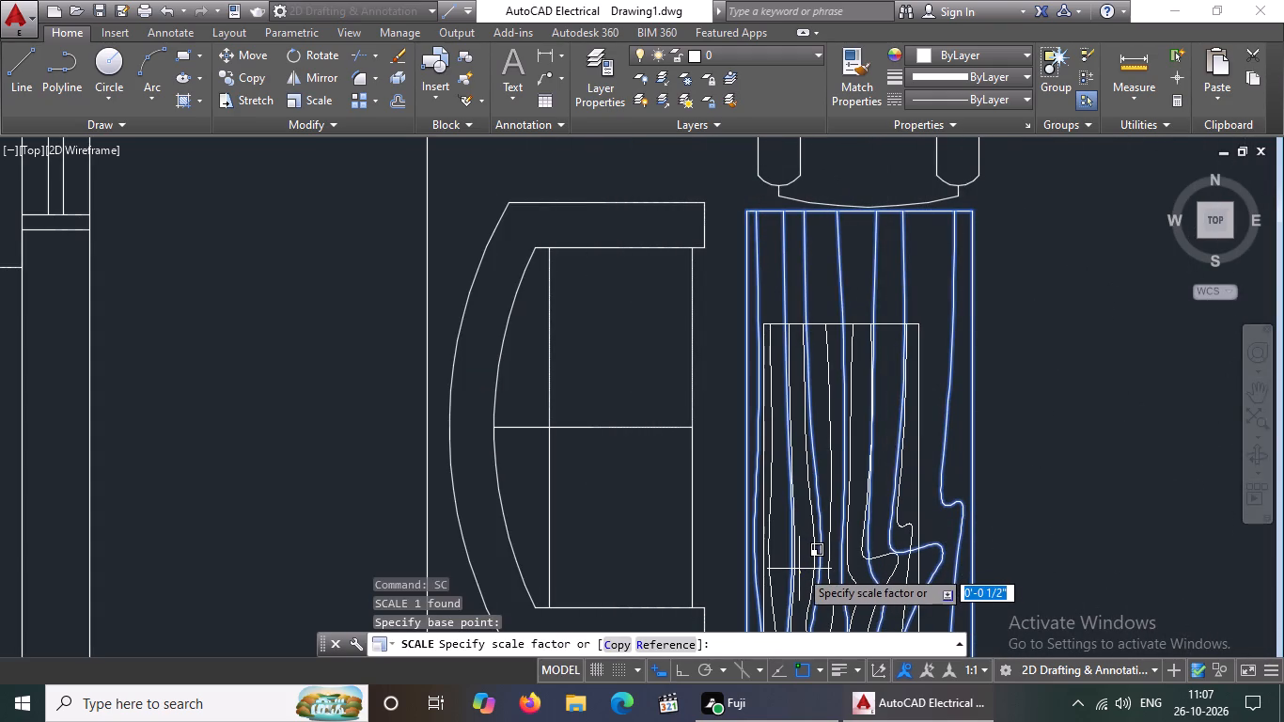
left_click(799, 569)
scroll(823, 550, "down", 2)
Shift the wood-grain table slightly north-east by its insertion grip, leaving a gap in front of the sofa.
left_click(838, 563)
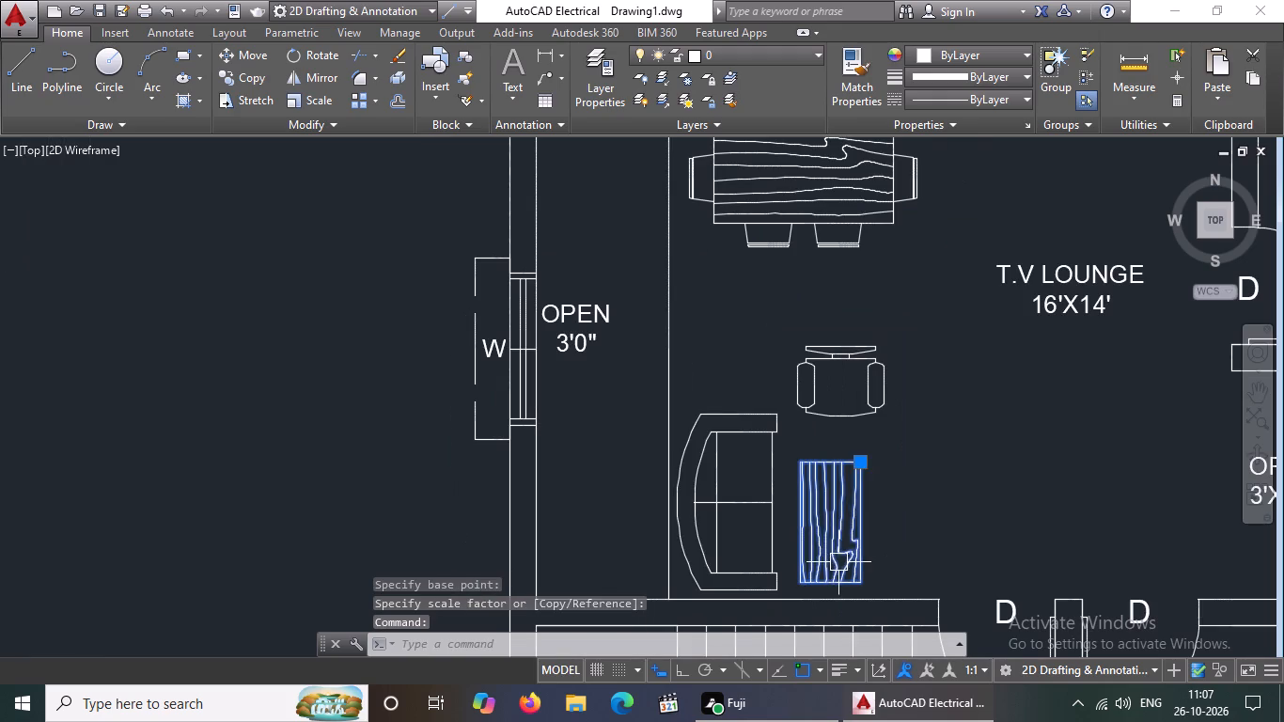
left_click(862, 467)
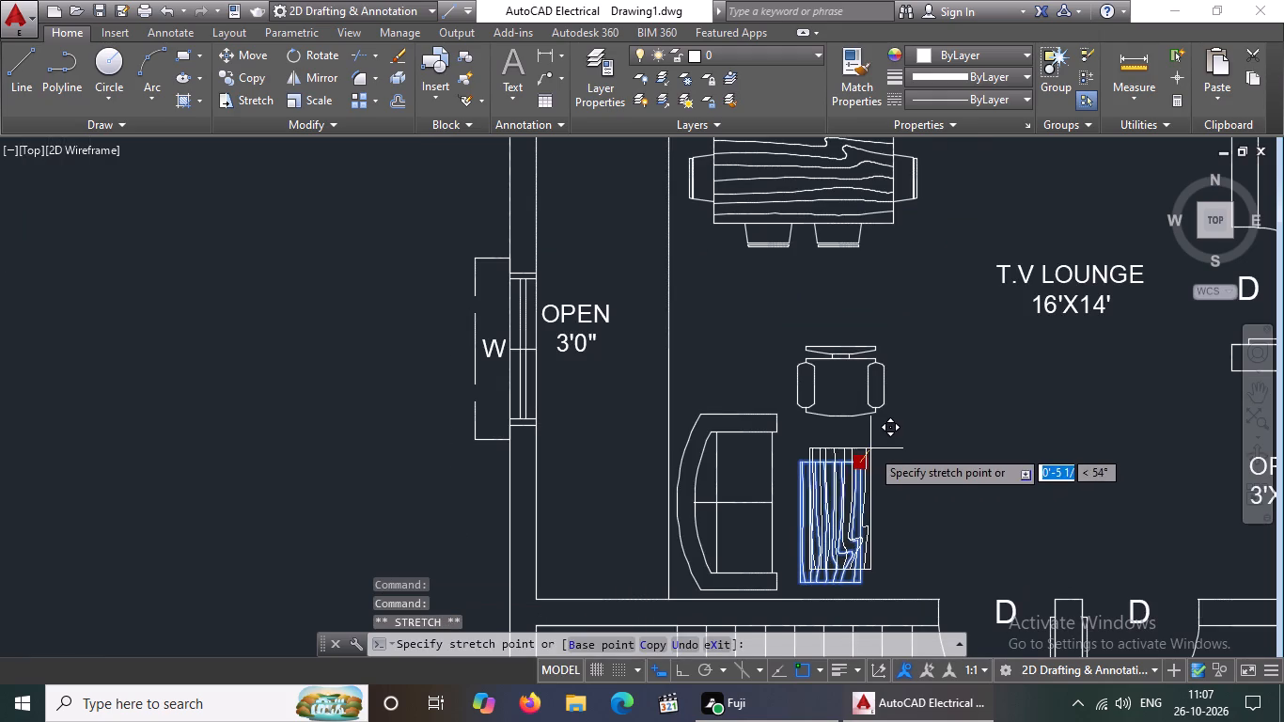
left_click(874, 447)
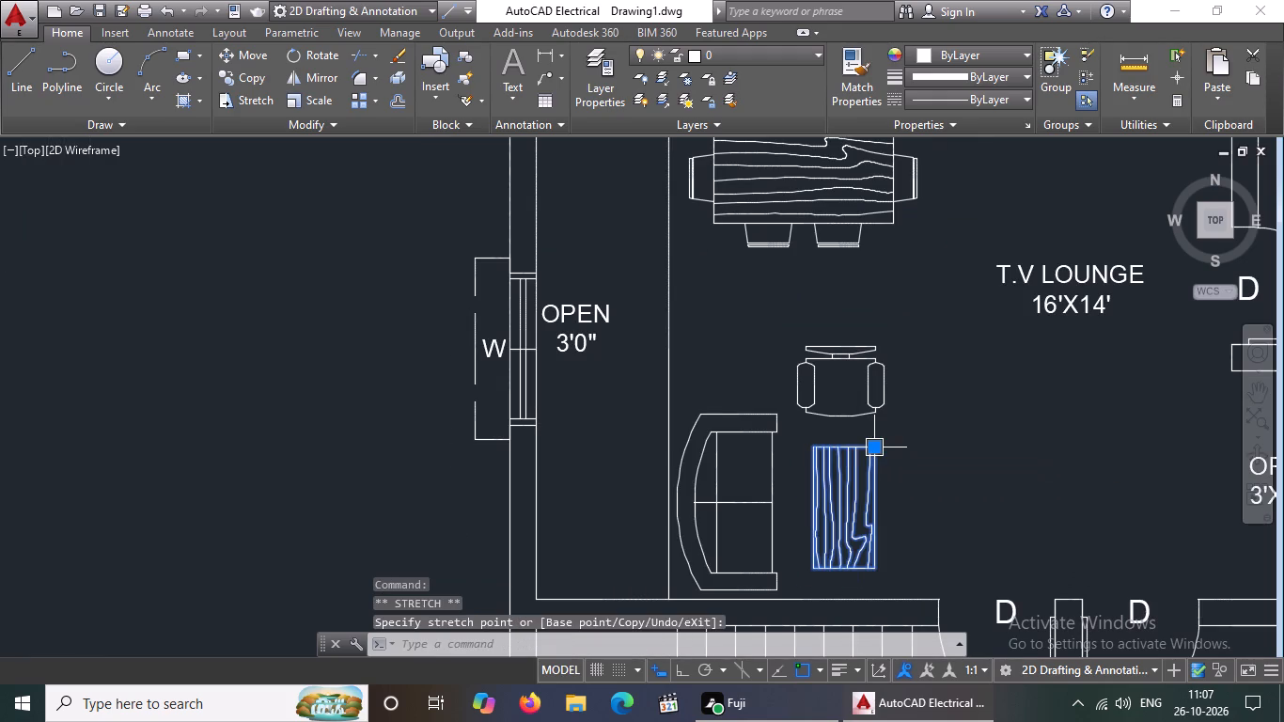
scroll(875, 464, "down", 3)
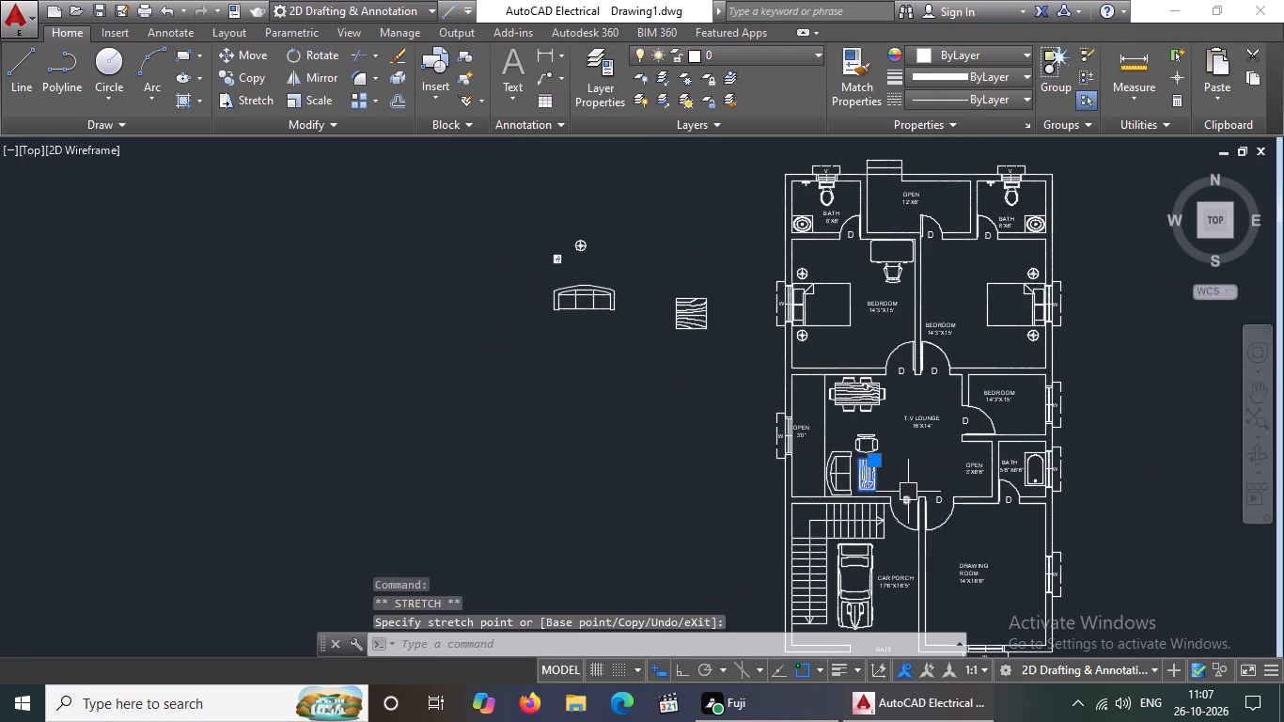
key("Escape")
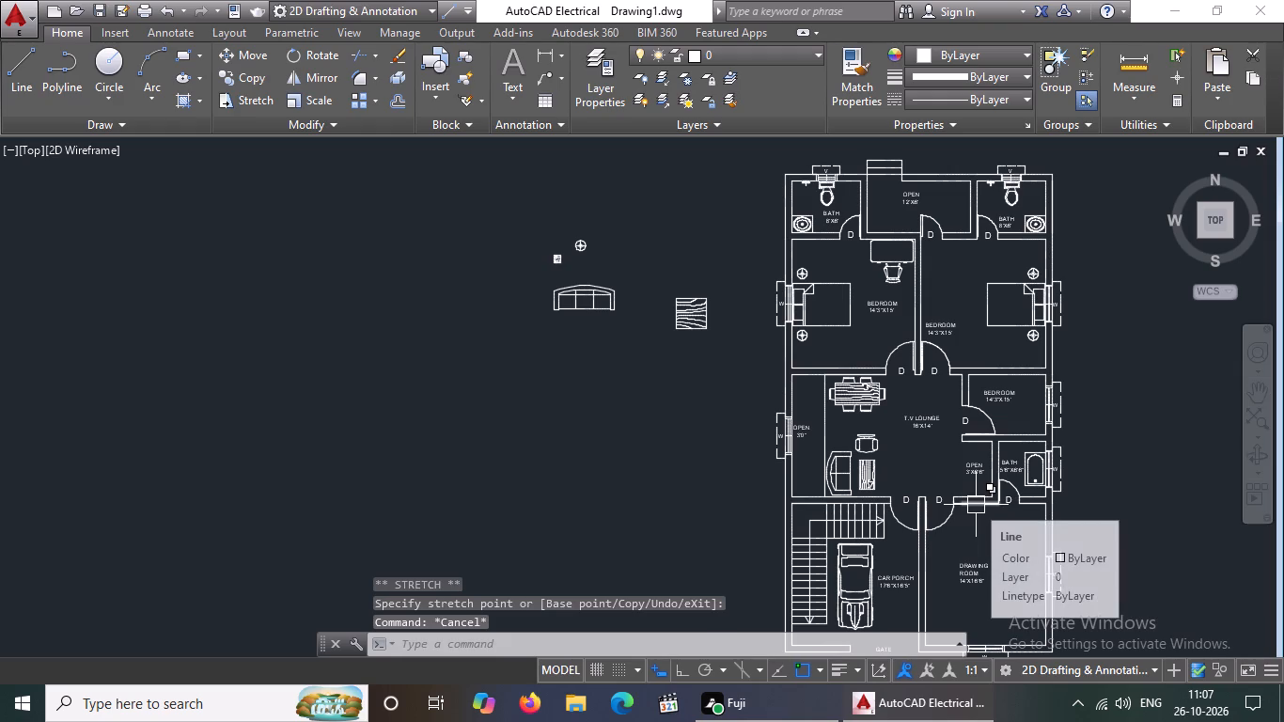
Move the small square block from above the three-seat sofa into the north-west corner of the west bedroom.
middle_click_drag(967, 499, 813, 481)
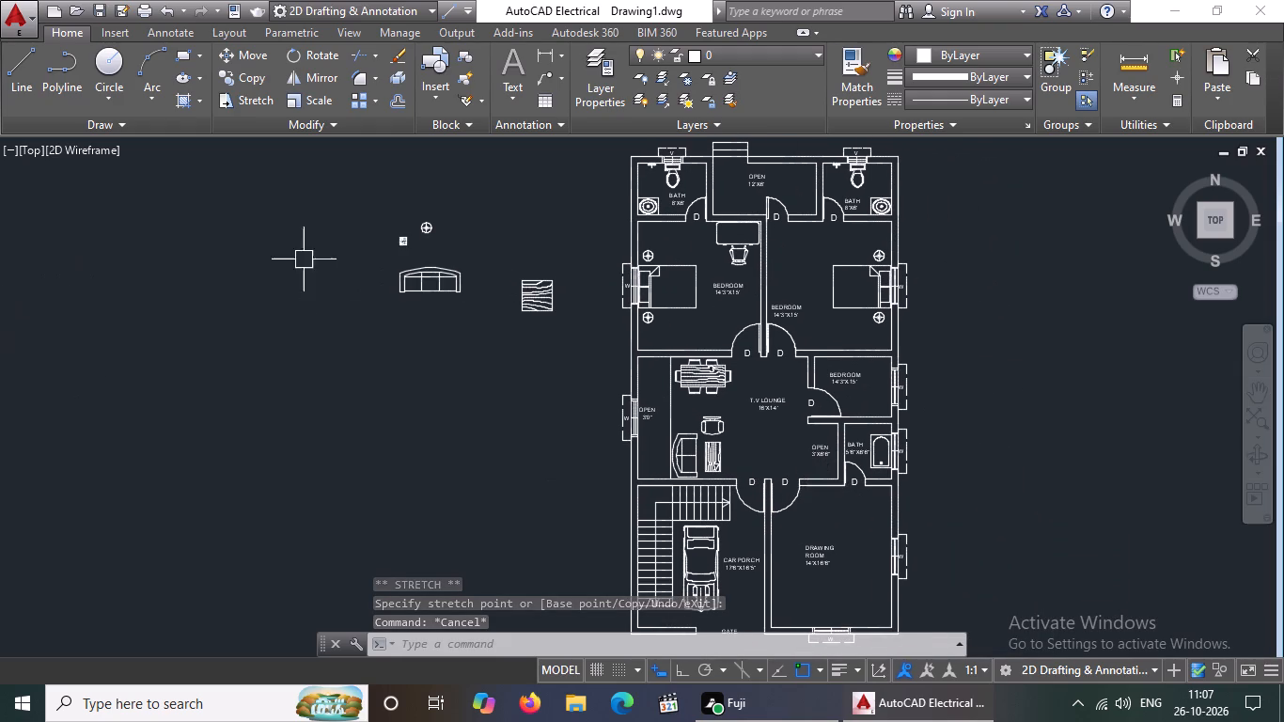
scroll(405, 237, "up", 1)
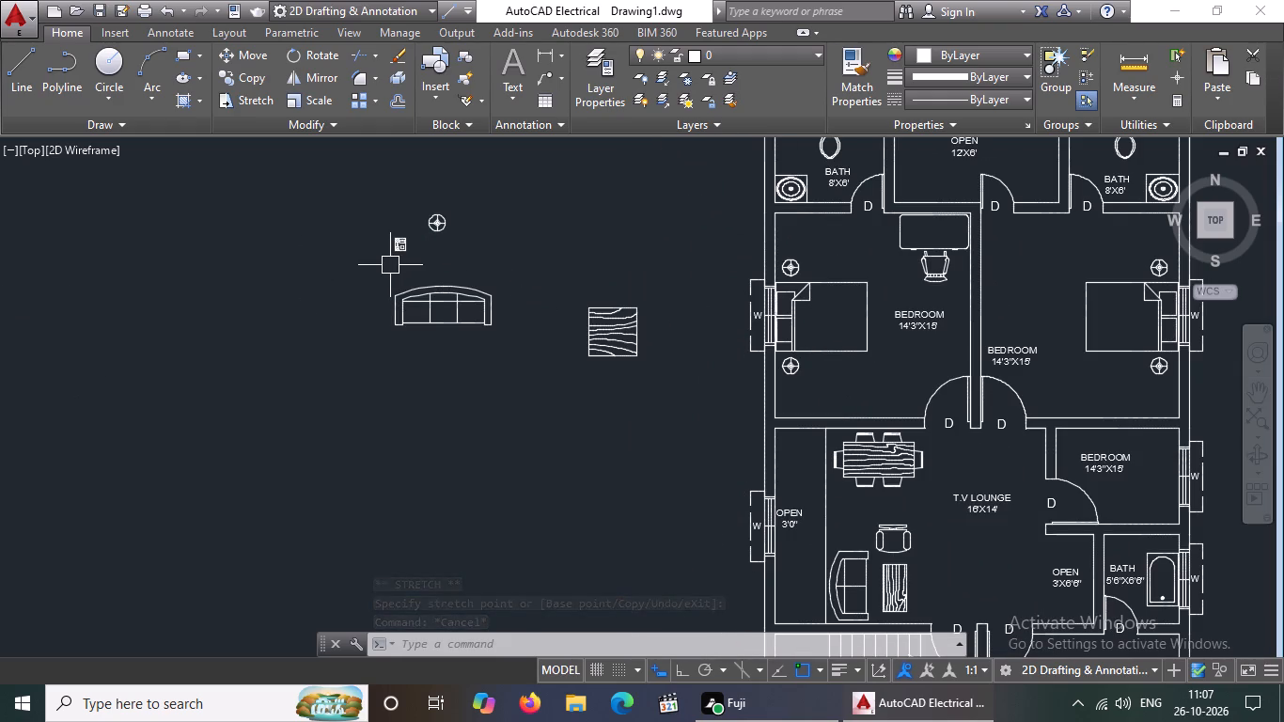
middle_click_drag(665, 384, 674, 319)
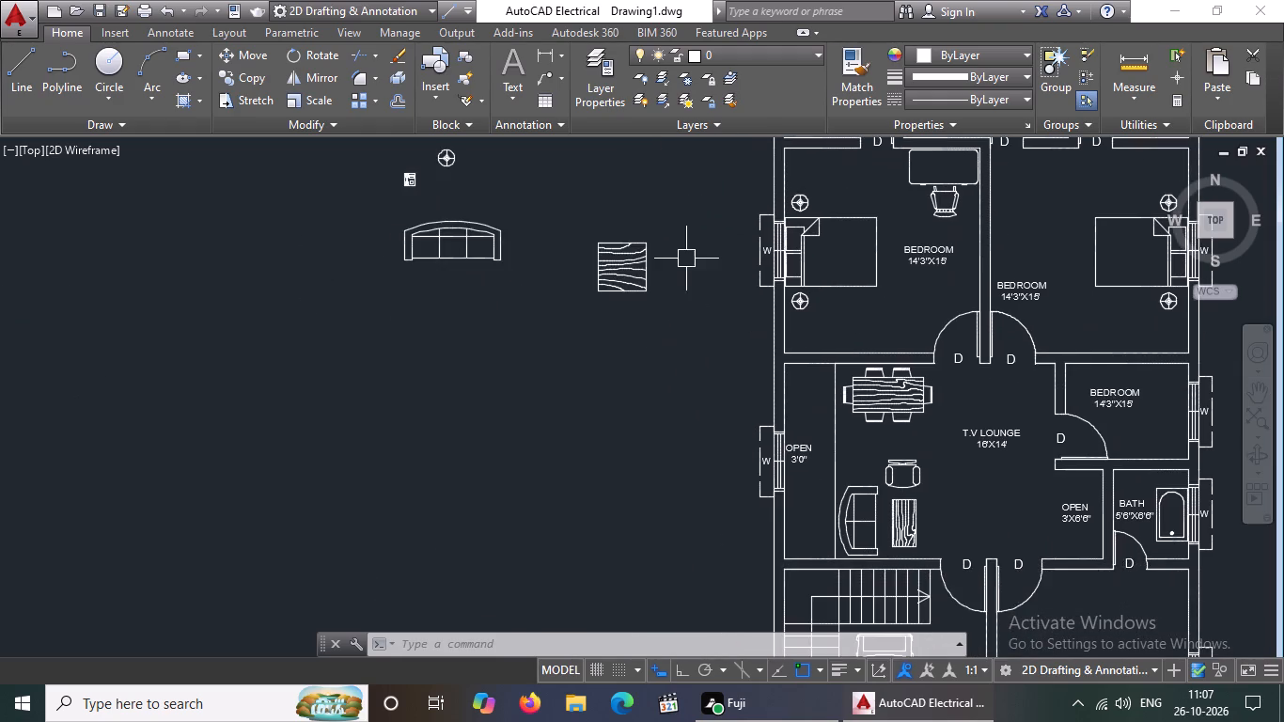
scroll(832, 337, "down", 1)
middle_click_drag(908, 478, 884, 472)
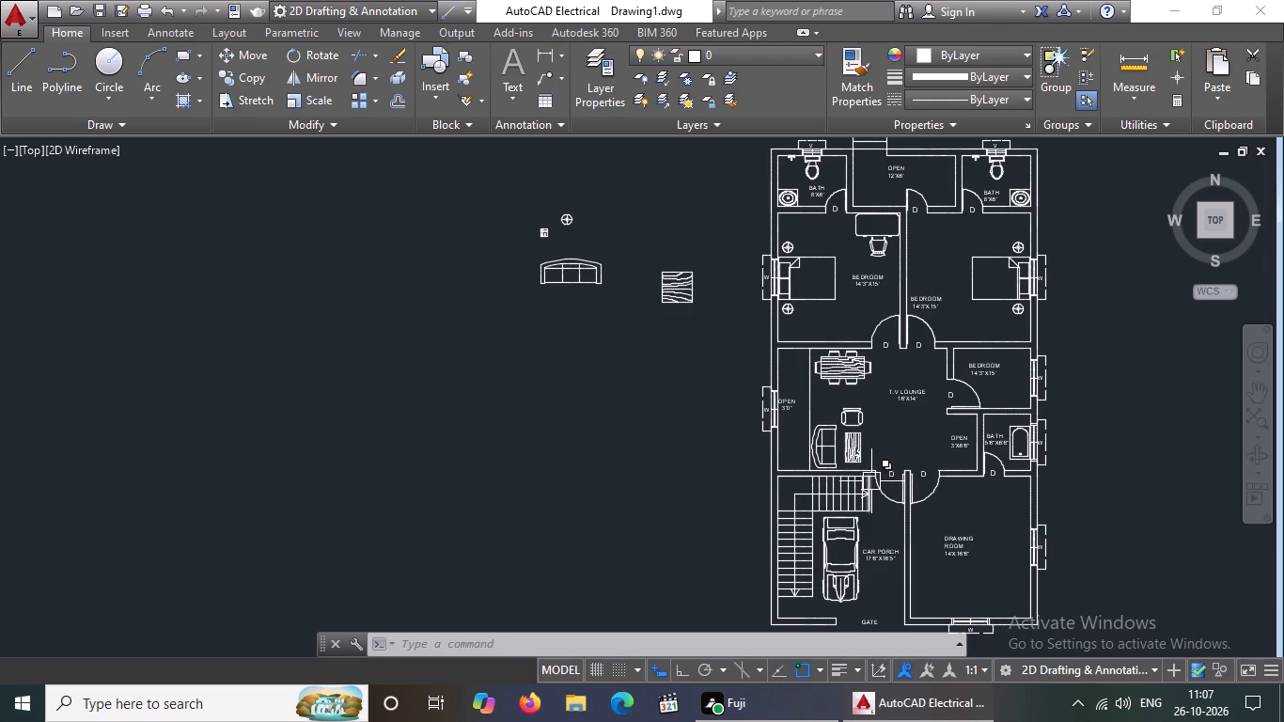
middle_click_drag(609, 379, 609, 563)
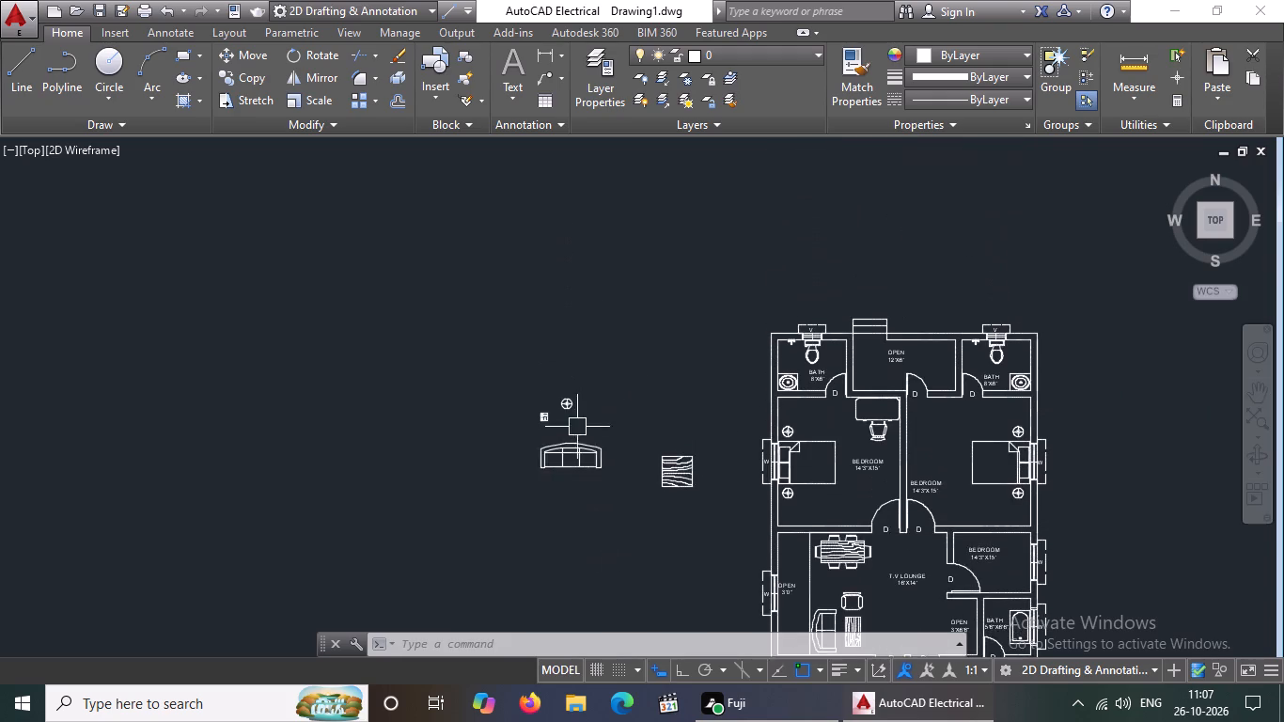
scroll(577, 426, "up", 2)
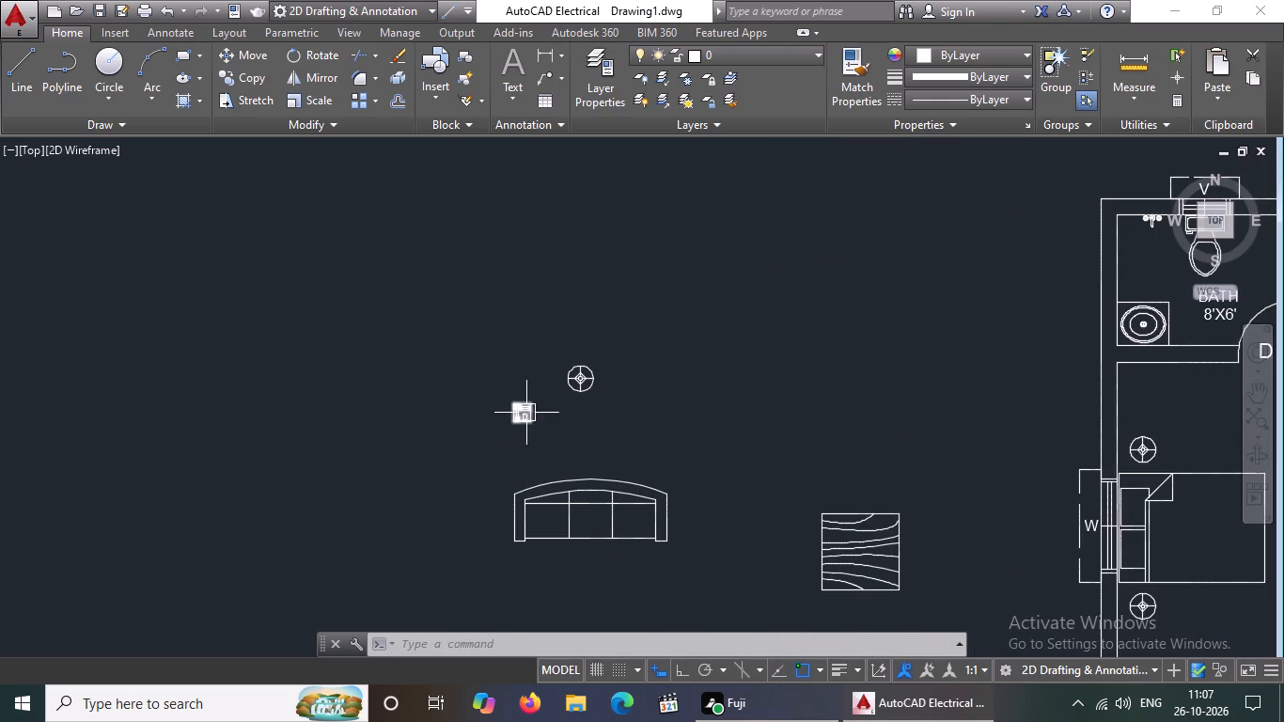
left_click(525, 413)
left_click_drag(519, 407, 580, 398)
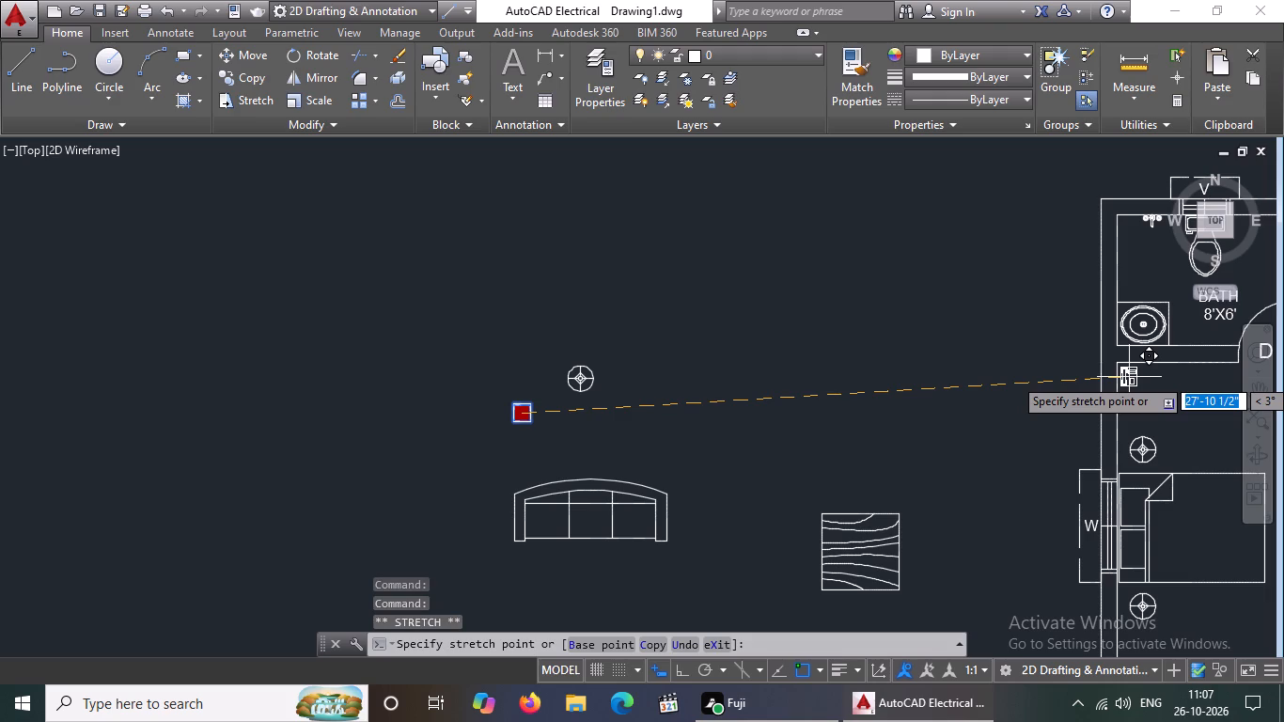
left_click(1129, 377)
scroll(1131, 391, "down", 3)
middle_click_drag(1157, 407, 807, 420)
scroll(805, 419, "up", 4)
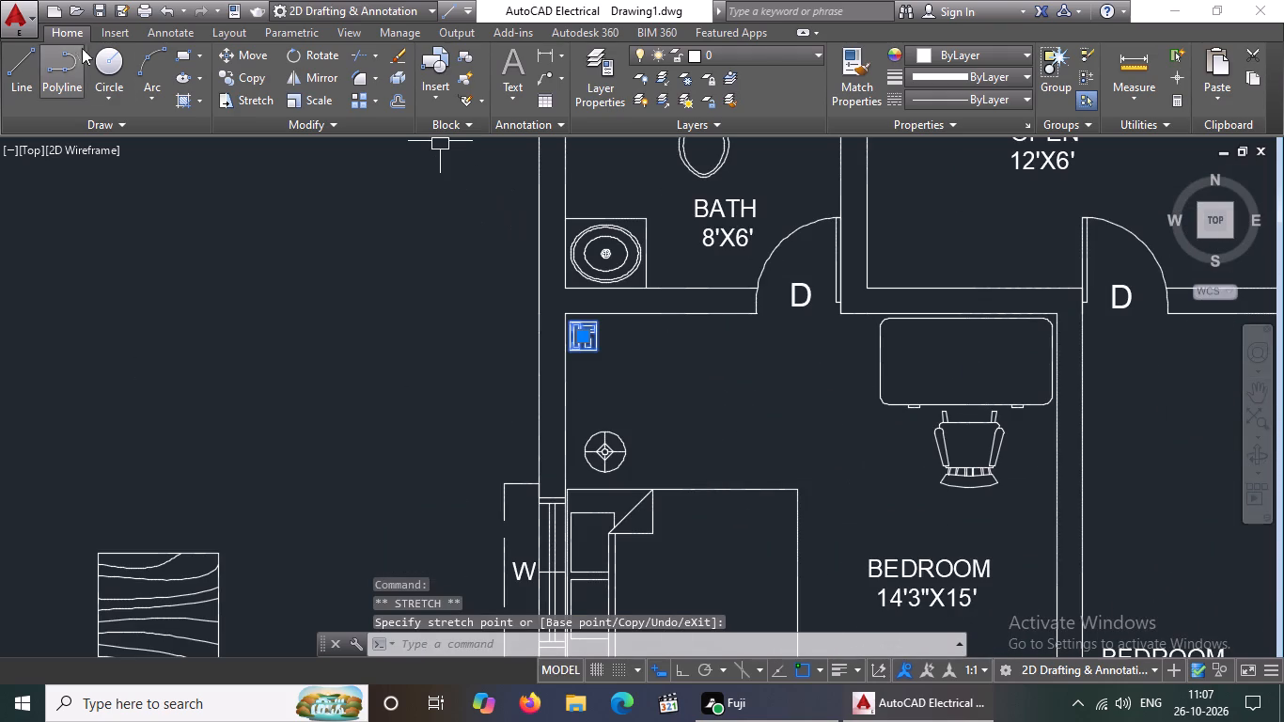
Copy the small square block about 28'-6" due east into the north-east corner of the east bedroom, with Ortho on.
left_click(250, 72)
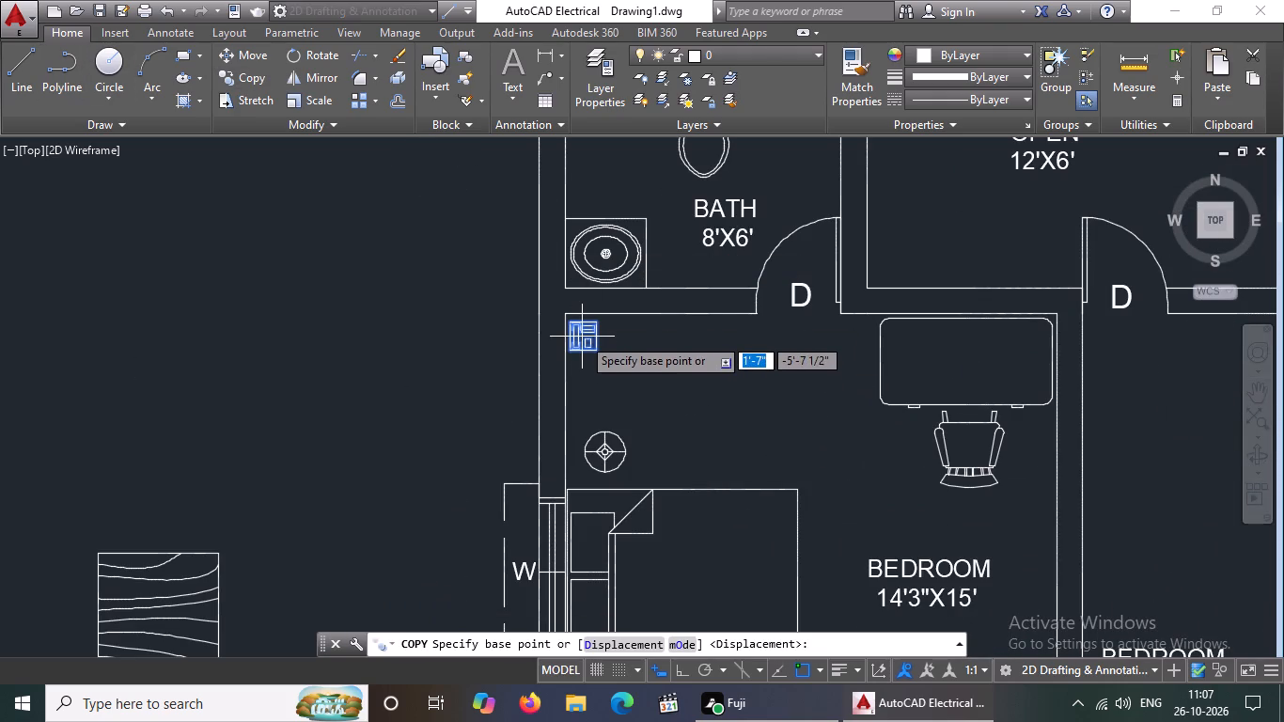
left_click(582, 336)
scroll(707, 355, "down", 2)
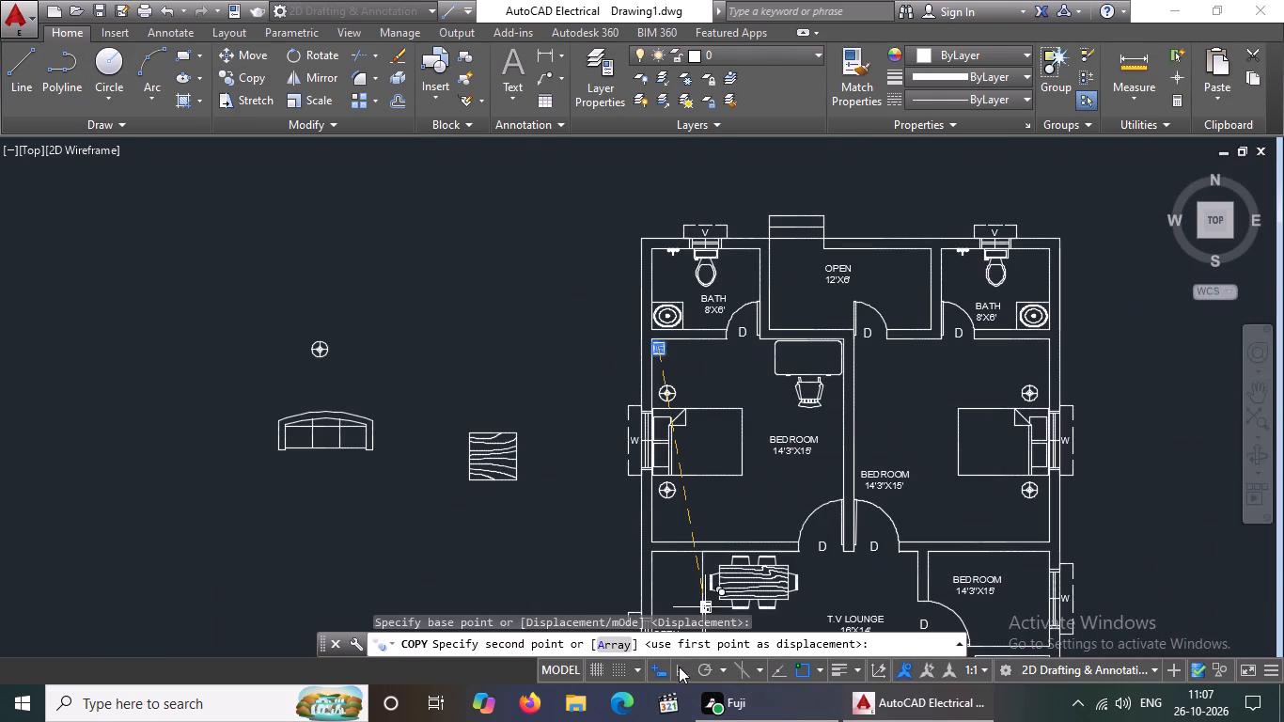
left_click(680, 666)
scroll(1035, 345, "up", 1)
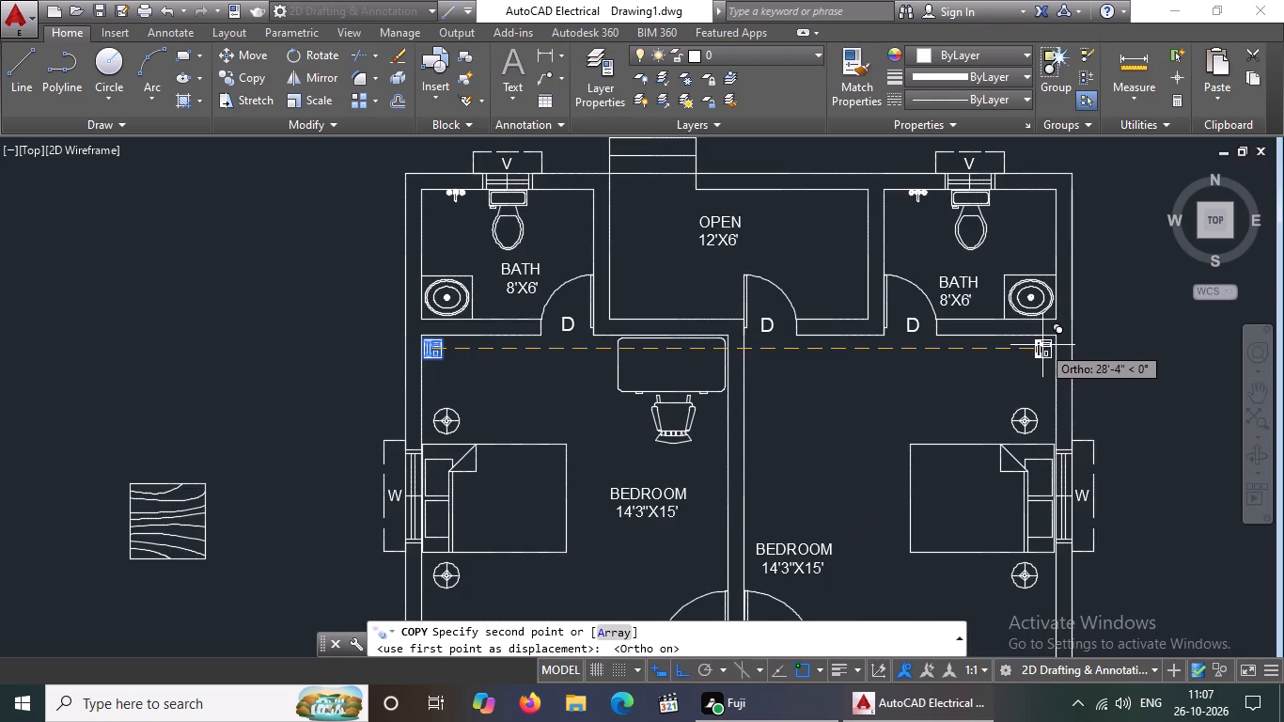
scroll(1042, 345, "up", 3)
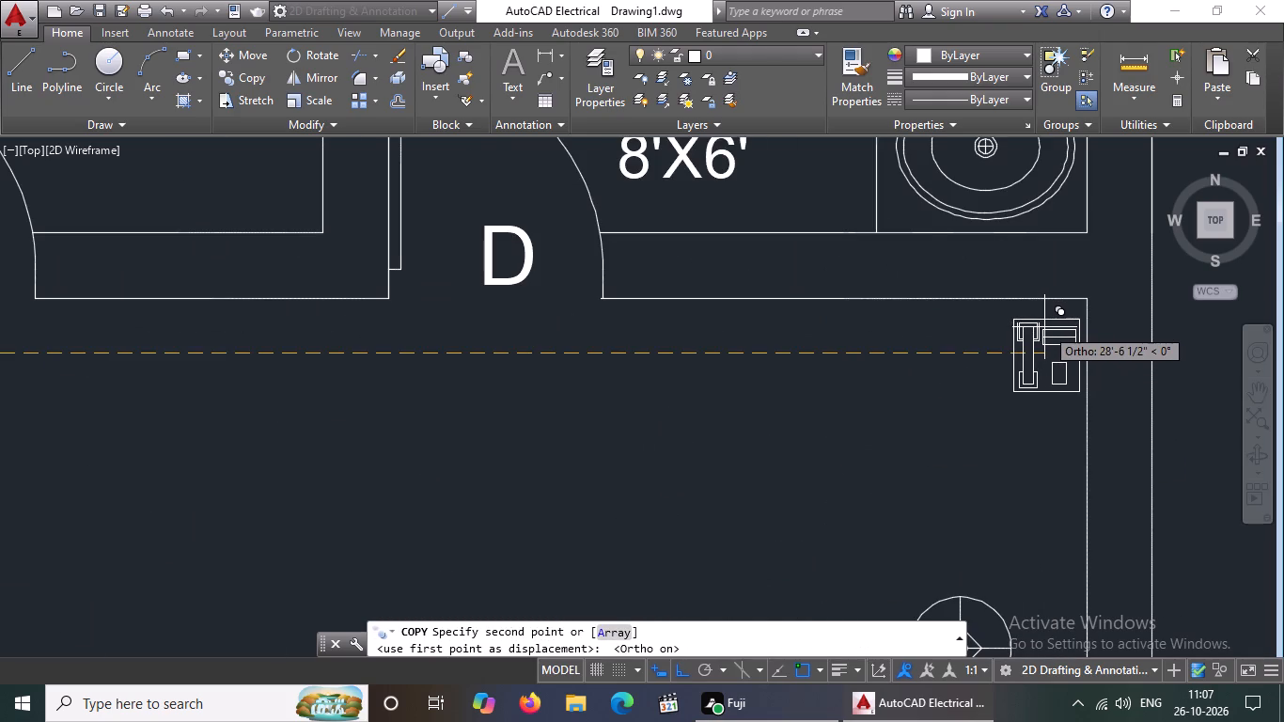
left_click(1041, 327)
scroll(1057, 327, "down", 4)
key("Escape")
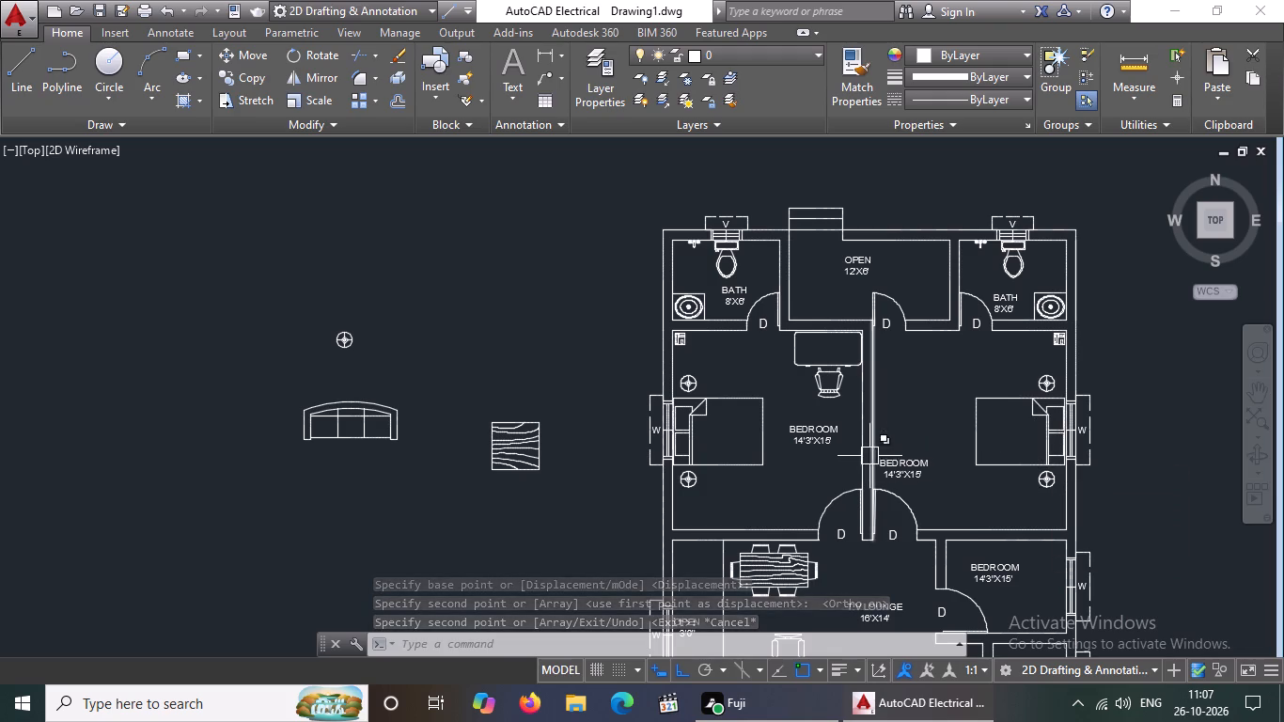
Replace the BEDROOM 14'3"X15' label in the small room east of the T.V lounge with KITCHEN.
middle_click_drag(869, 456, 711, 425)
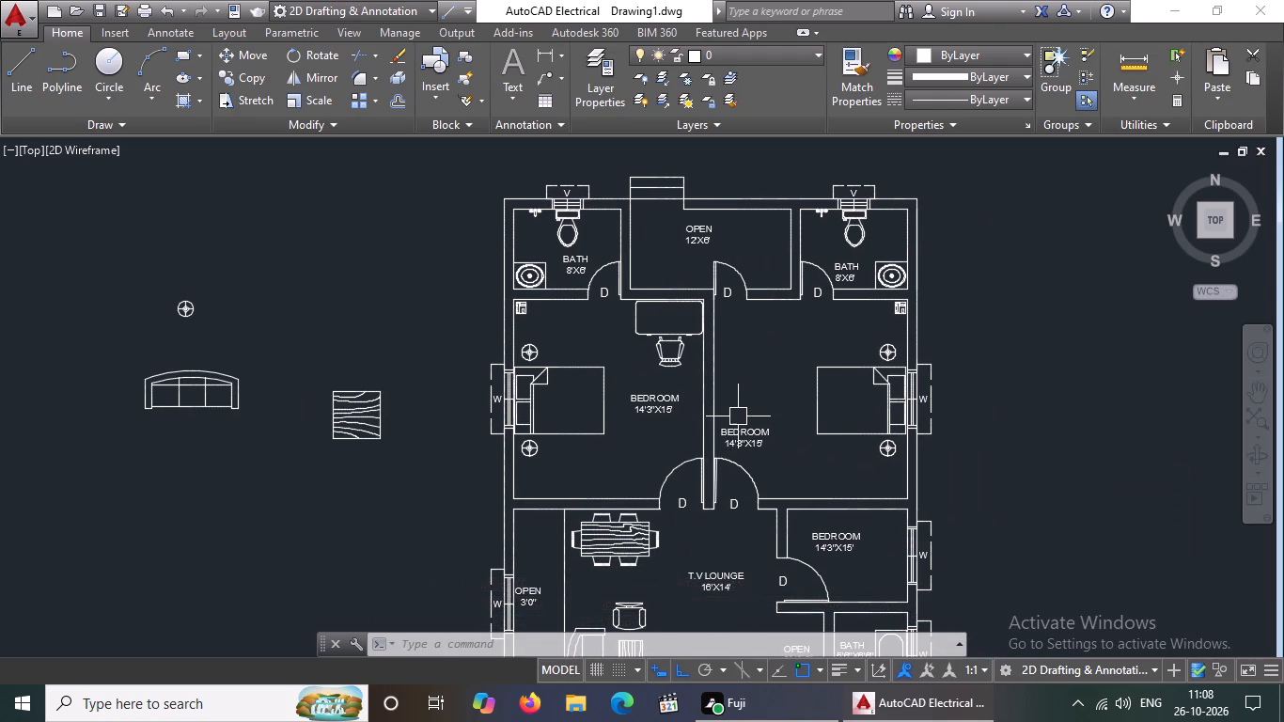
scroll(738, 416, "down", 1)
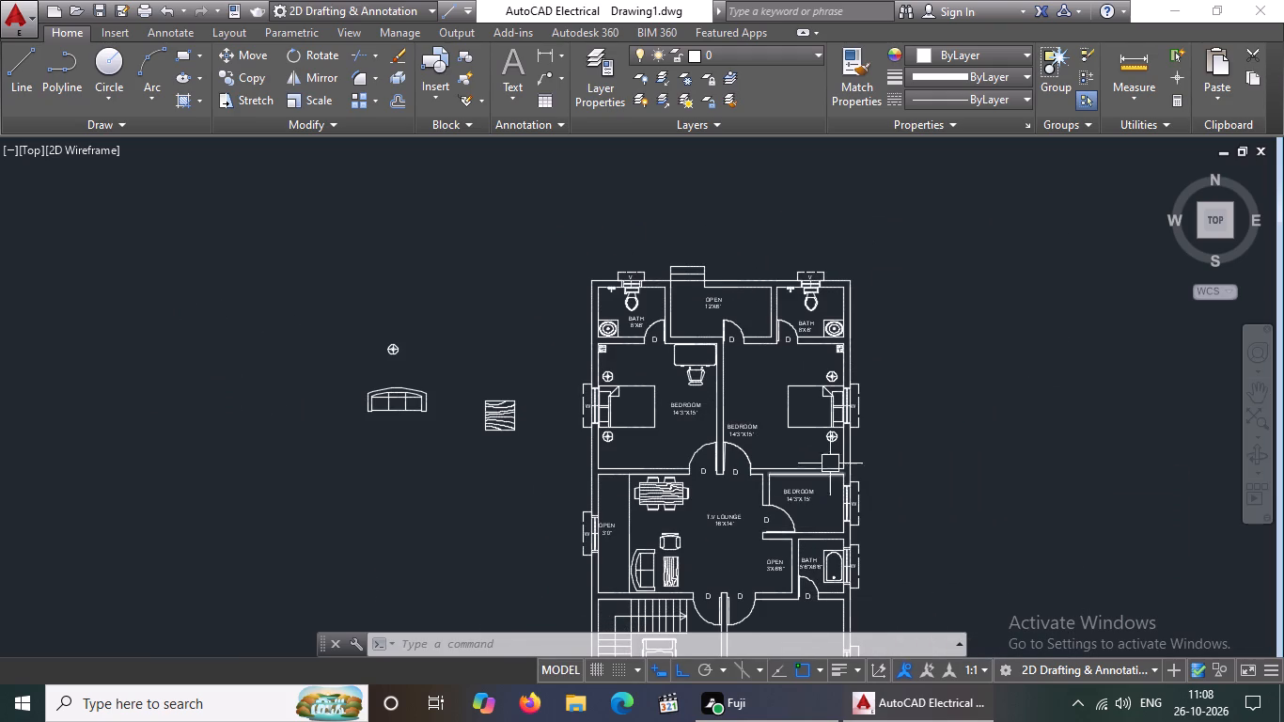
middle_click_drag(831, 456, 839, 426)
scroll(801, 505, "up", 2)
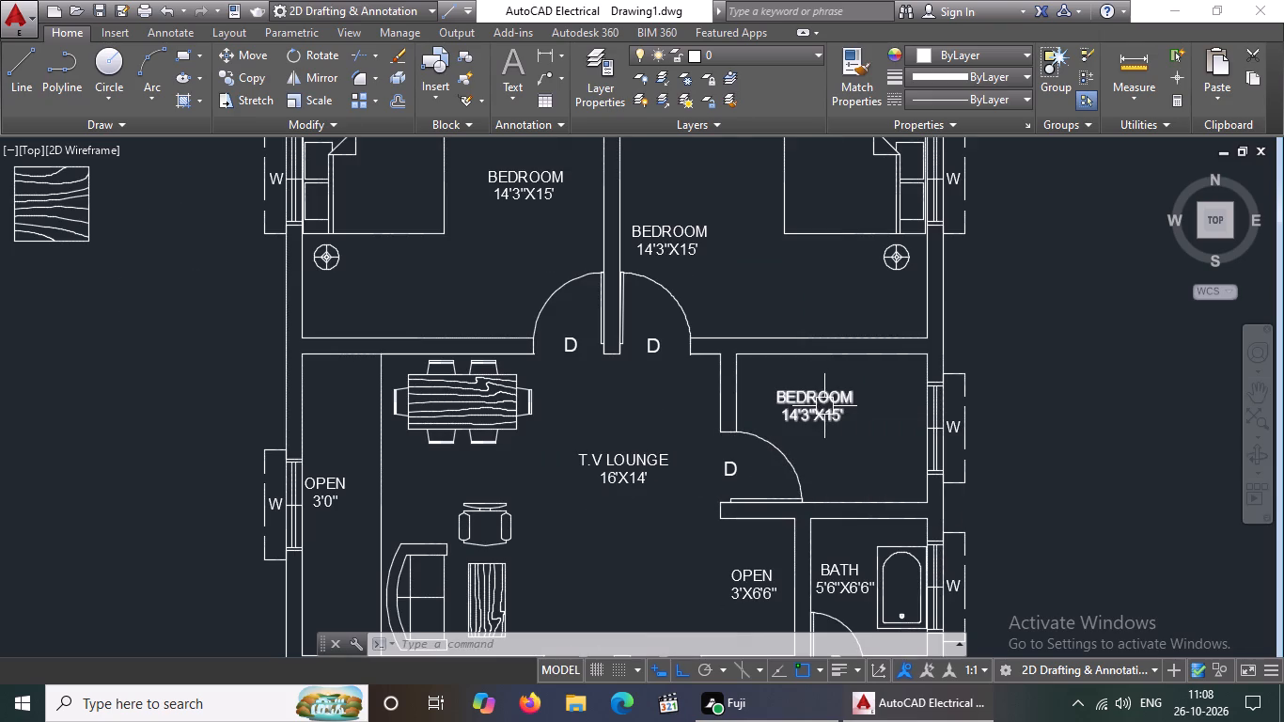
double_click(822, 401)
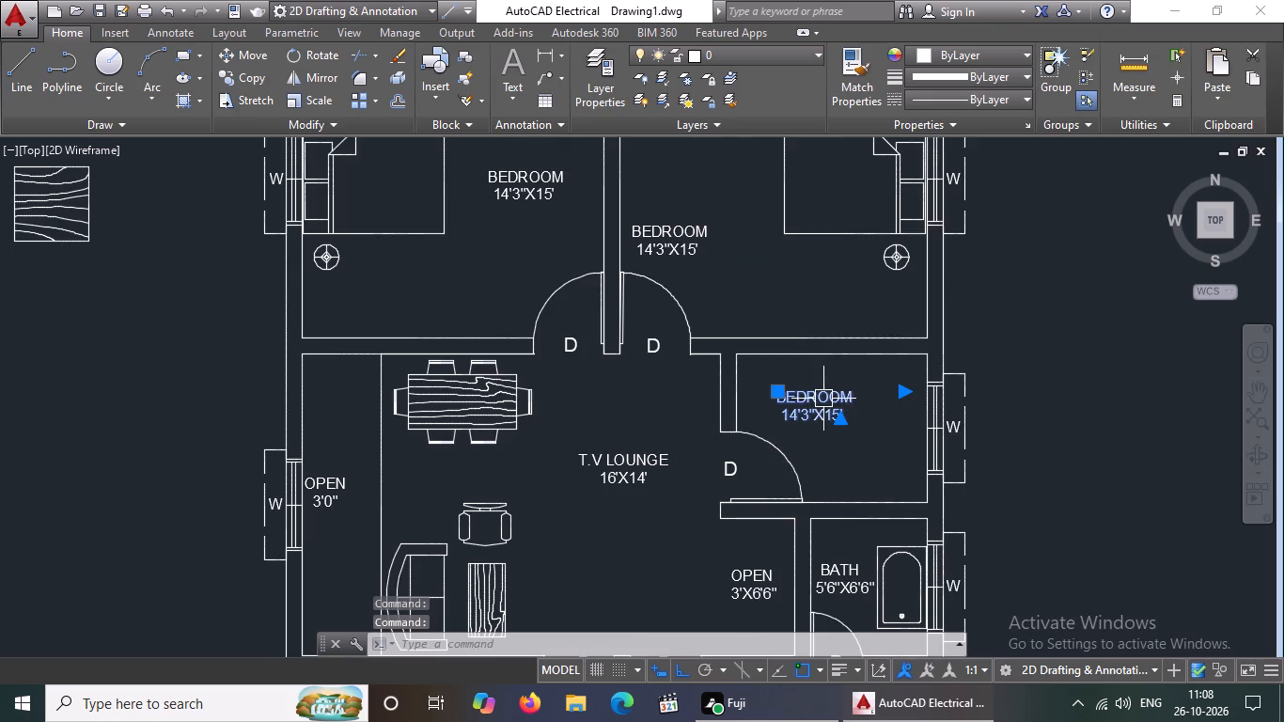
double_click(823, 399)
left_click(865, 416)
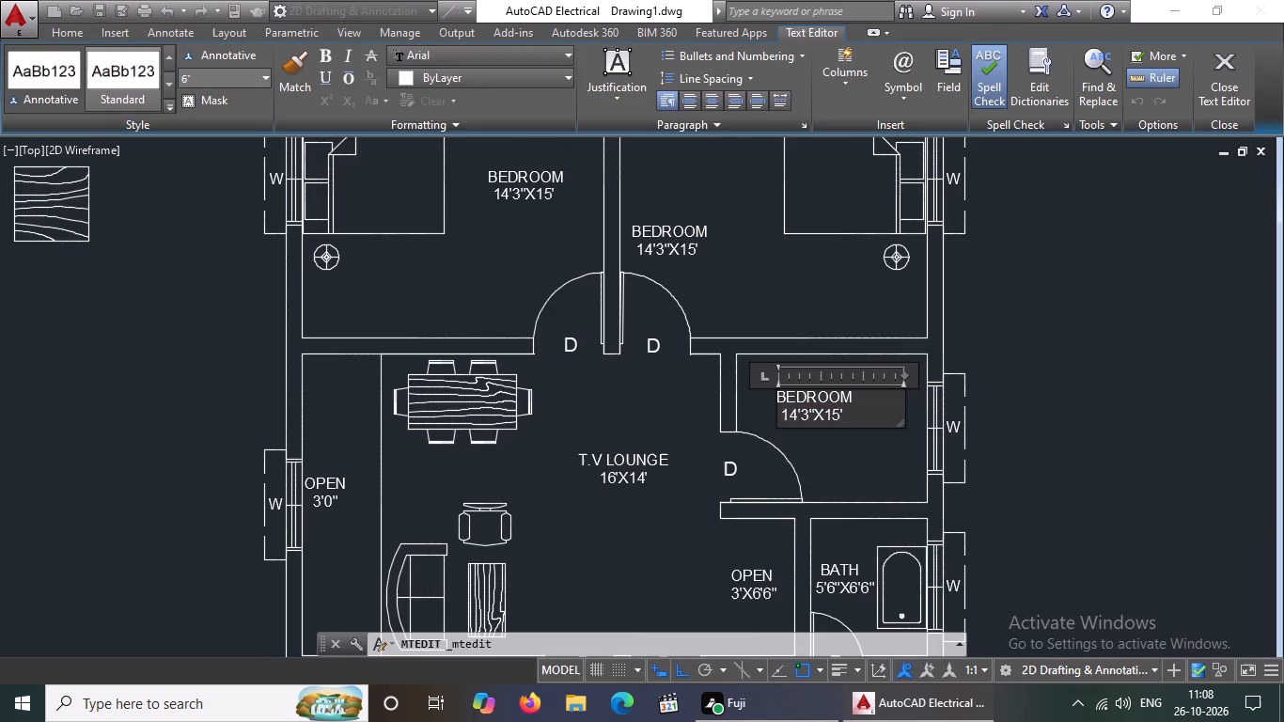
key("BackSpace")
key("BackSpace")
key("BackSpace")
key("BackSpace")
key("BackSpace")
key("BackSpace")
key("BackSpace")
key("BackSpace")
key("BackSpace")
key("BackSpace")
key("BackSpace")
key("BackSpace")
key("BackSpace")
key("BackSpace")
key("BackSpace")
key("BackSpace")
key("BackSpace")
key("BackSpace")
key("BackSpace")
key("BackSpace")
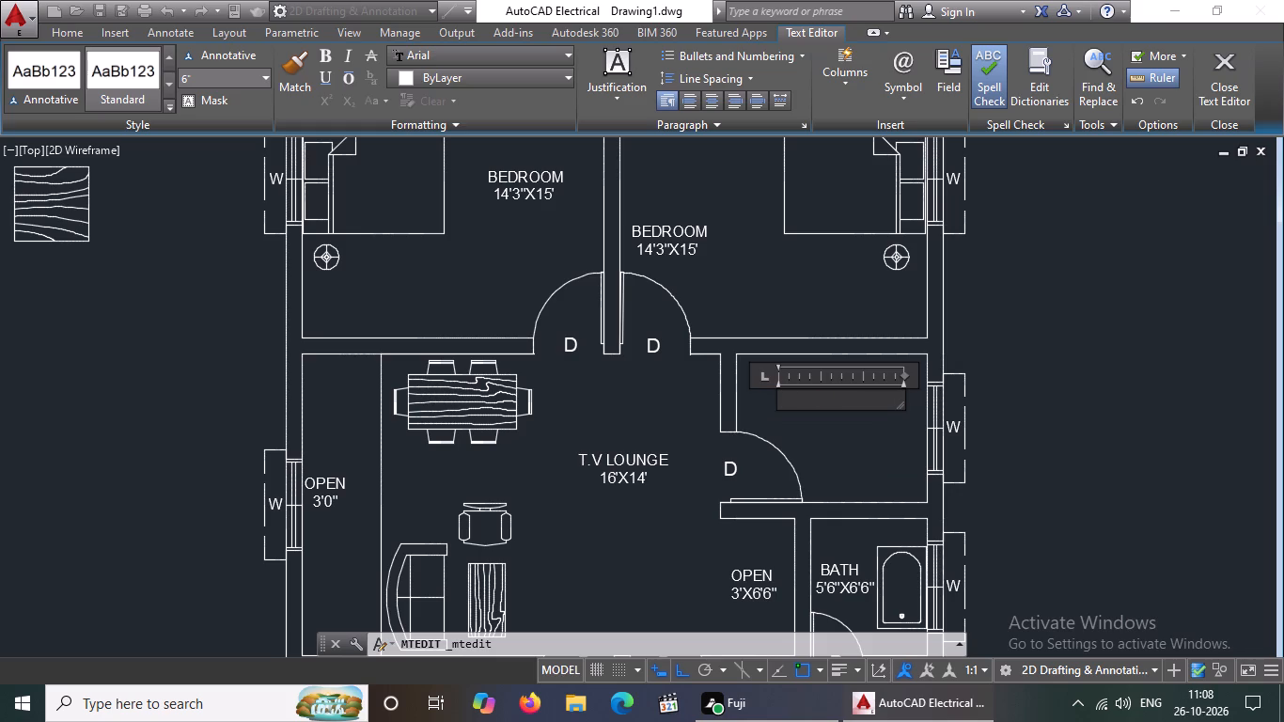
key("BackSpace")
type("KIT")
type("CHEN")
Add the size 9'X7' on a second line of the KITCHEN label, indented with four spaces to centre it.
scroll(865, 416, "up", 1)
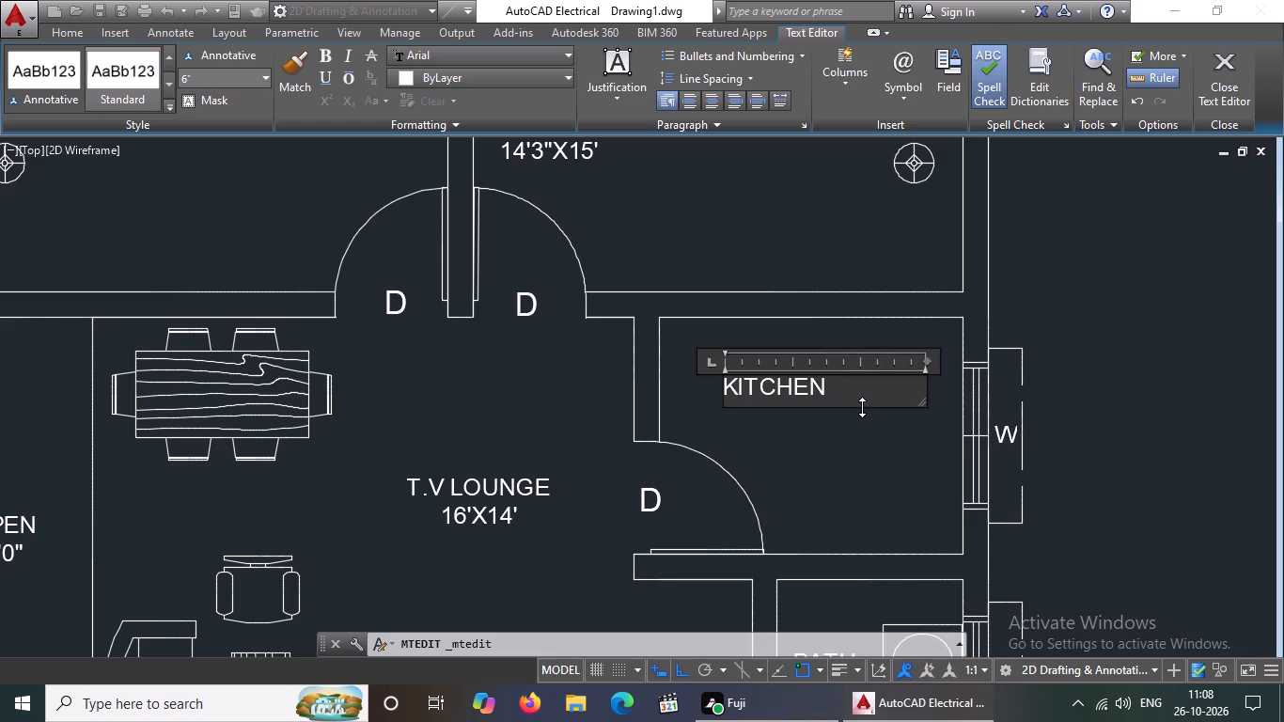
key("Return")
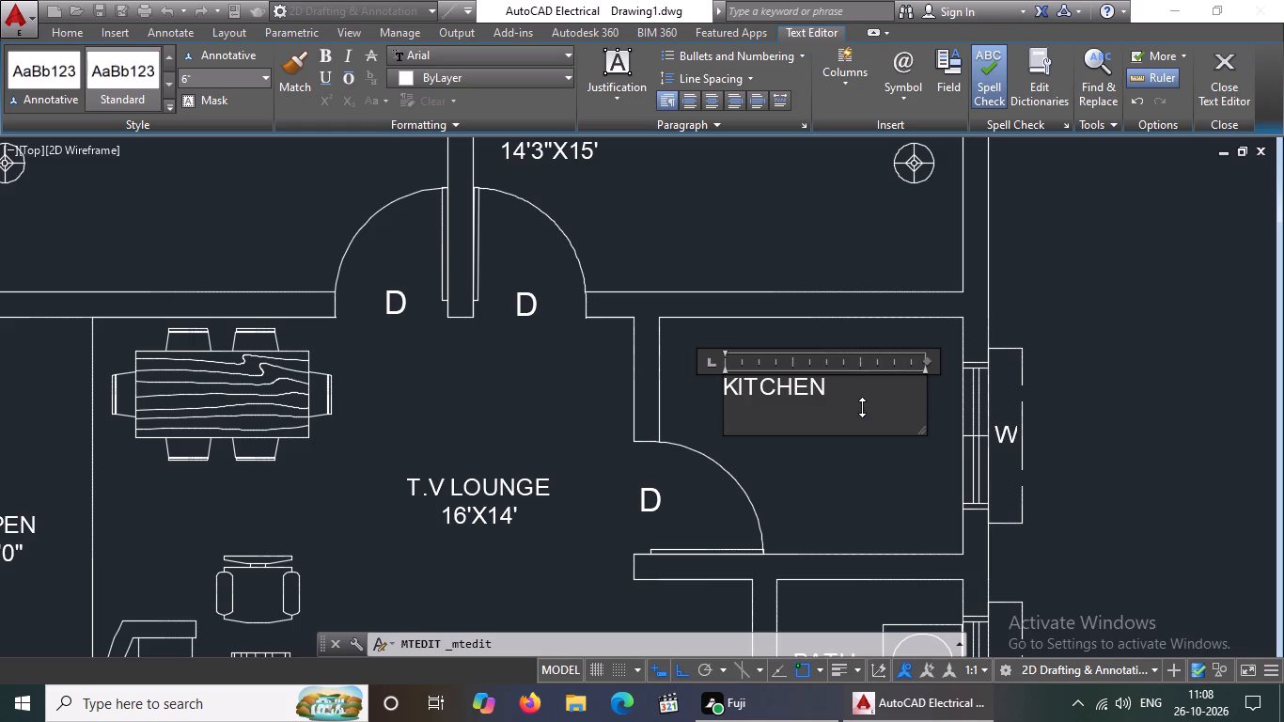
key("9")
key("apostrophe")
key("x")
type("7'")
left_click(725, 409)
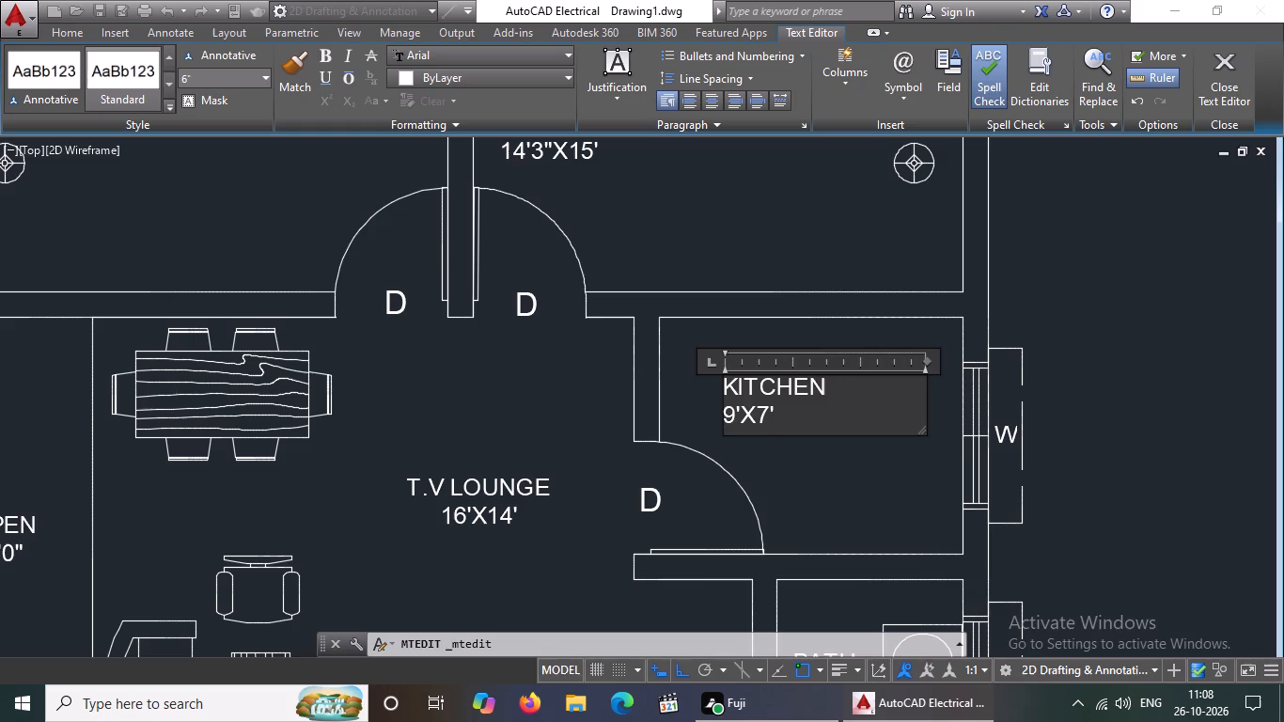
key("space")
key("space")
key("space")
key("space")
left_click(690, 394)
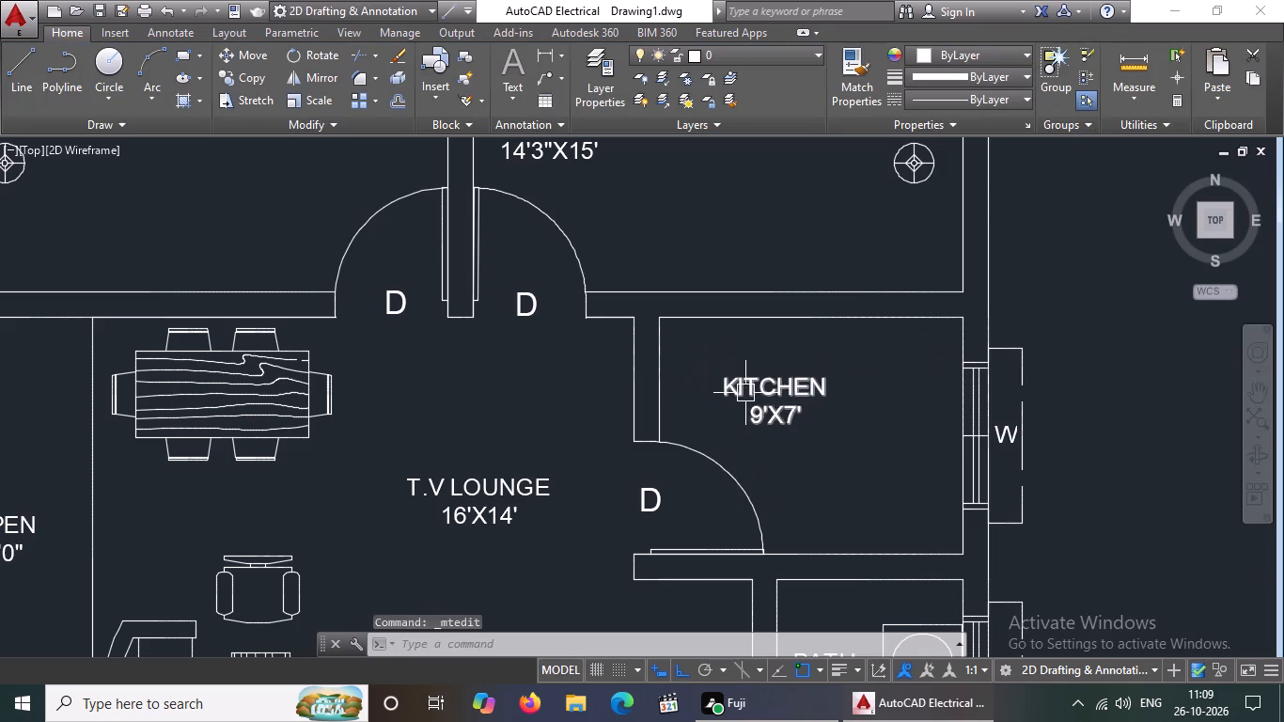
Shift the KITCHEN label straight west by its insertion grip, close to the room's west wall.
left_click(786, 400)
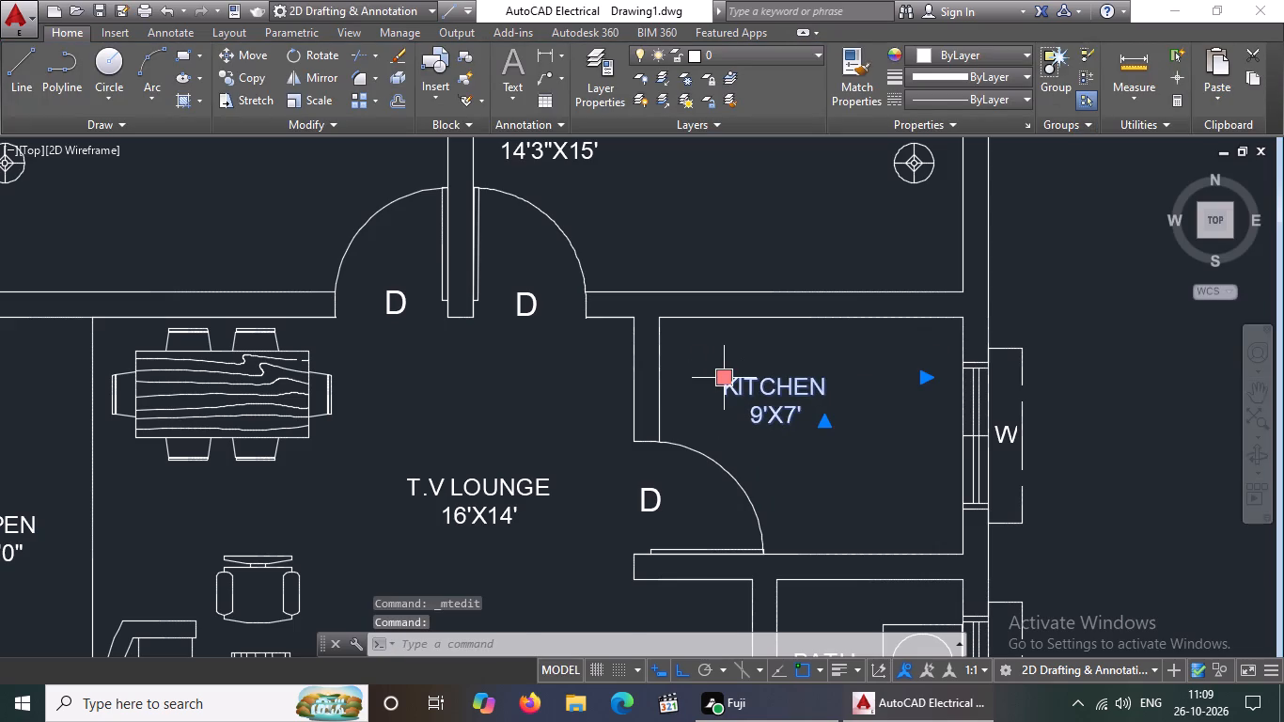
left_click(729, 379)
left_click(677, 384)
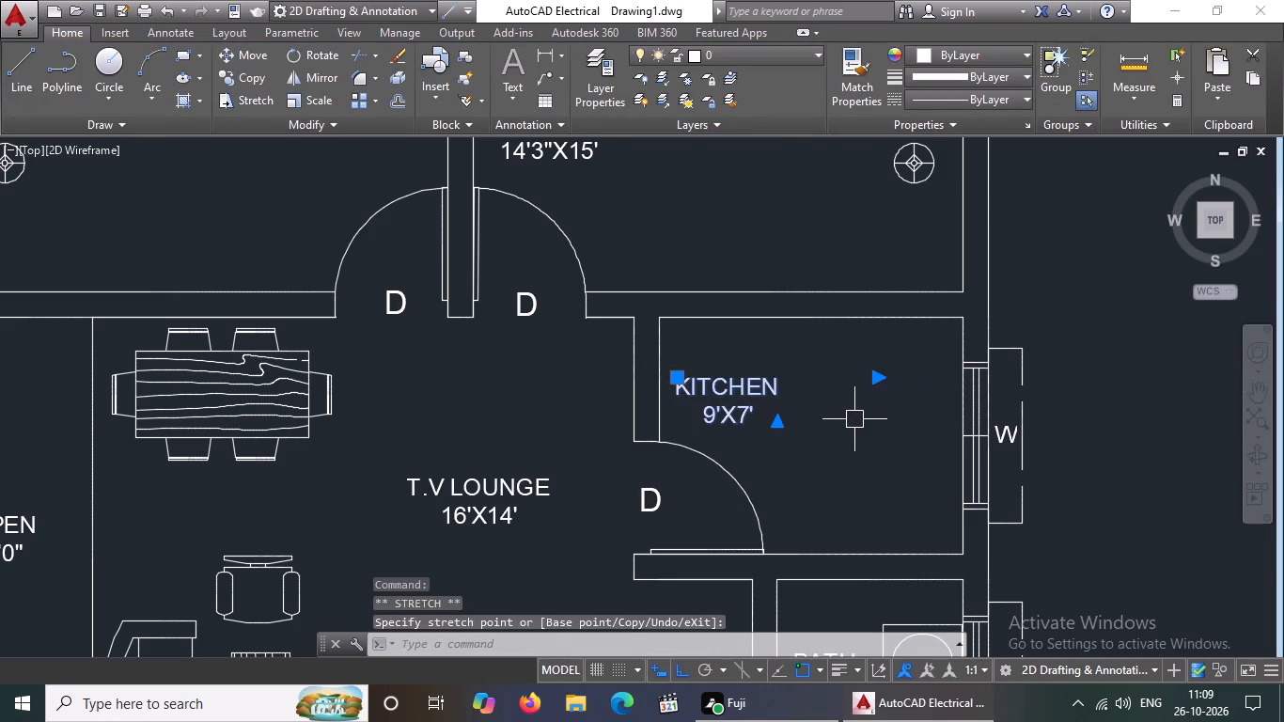
scroll(854, 419, "down", 2)
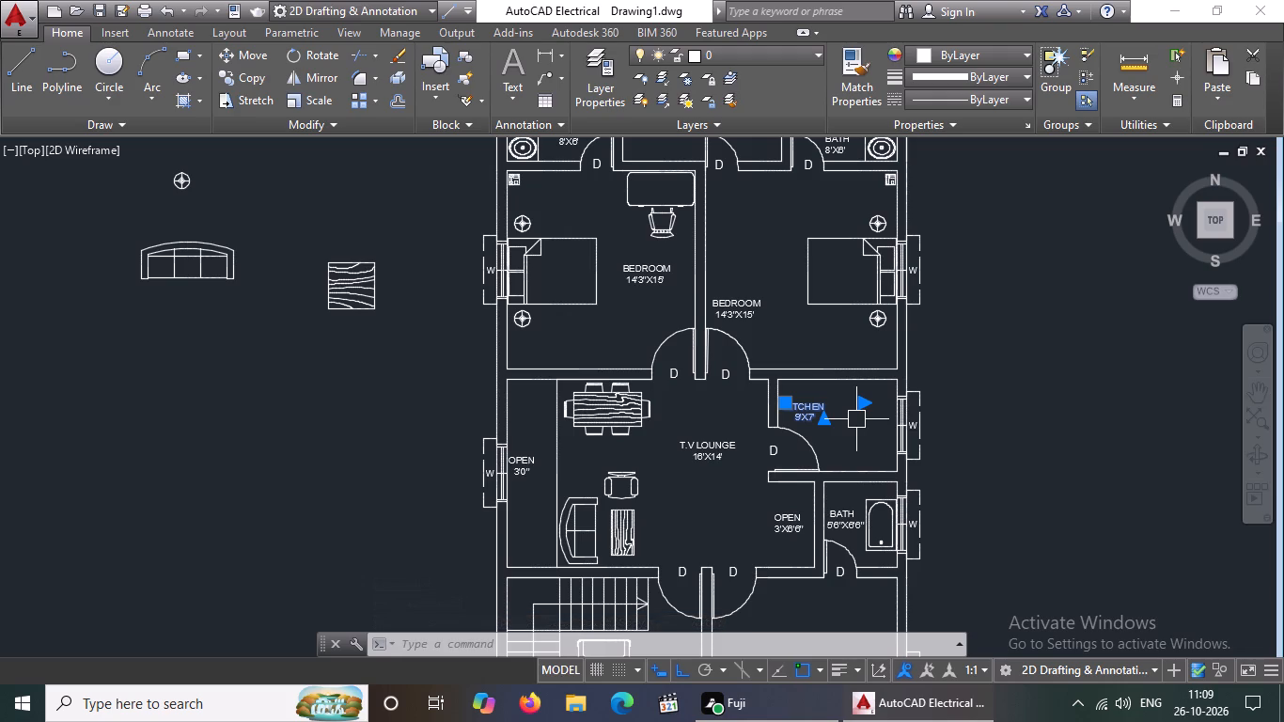
key("Escape")
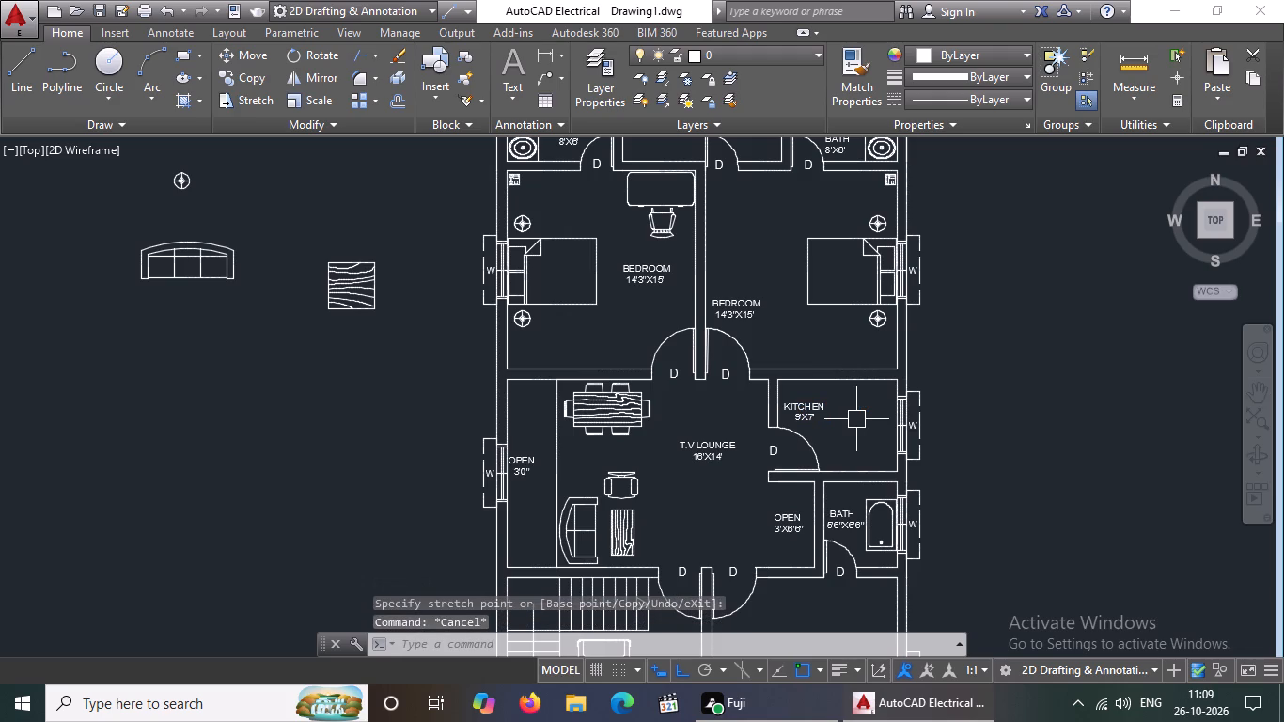
Insert the Range-Oven - 30 in top block from DesignCenter's Kitchens.dwg at default scale, in the empty area south of the three-seat sofa.
type("DC")
key("Return")
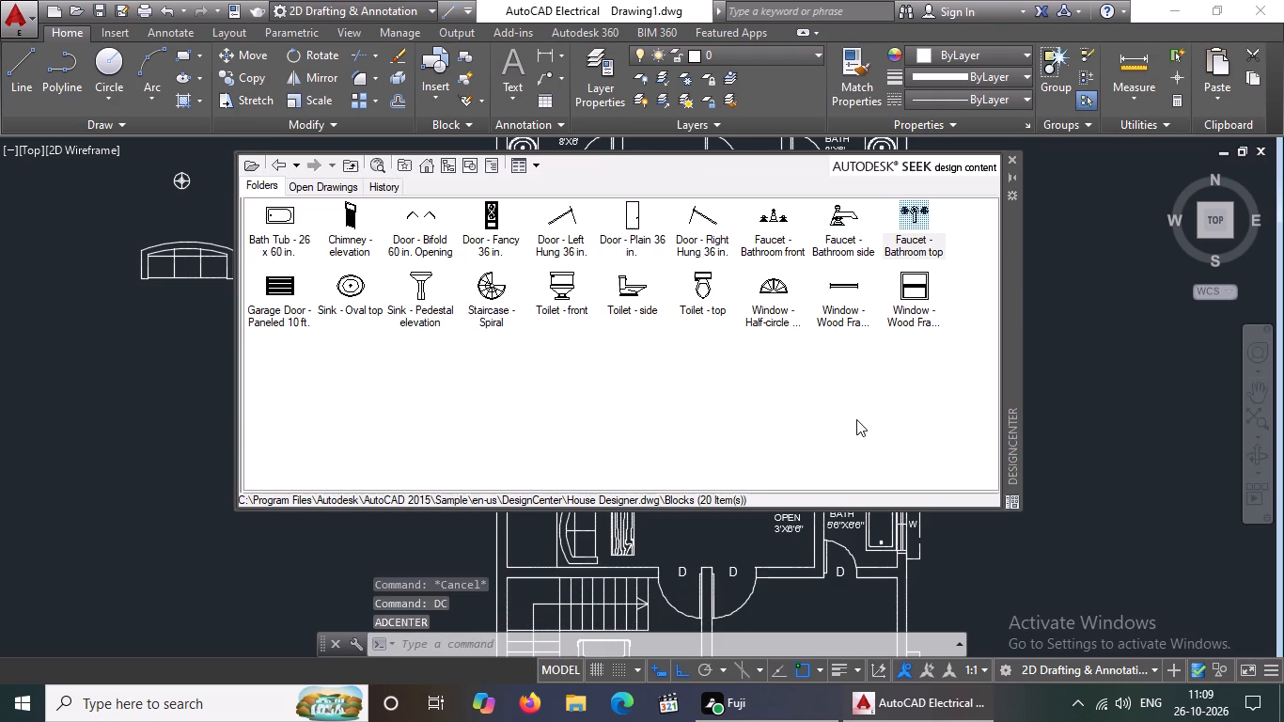
left_click(423, 161)
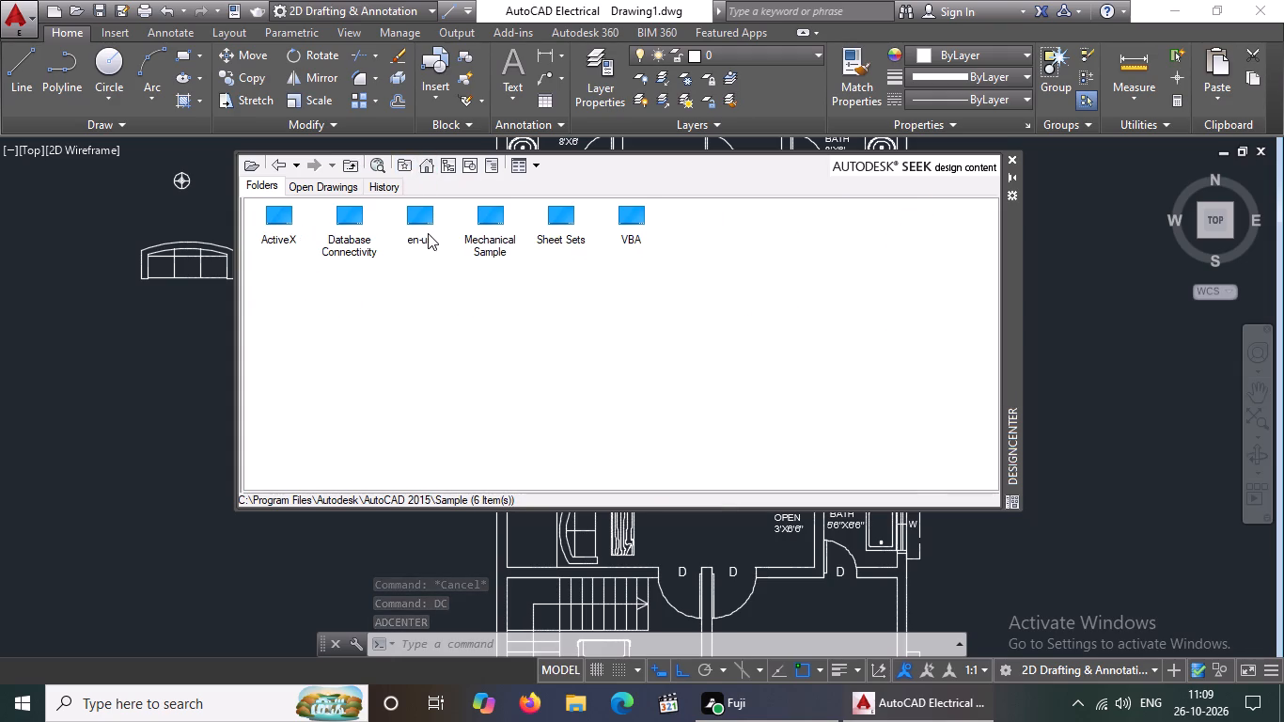
double_click(422, 232)
double_click(278, 225)
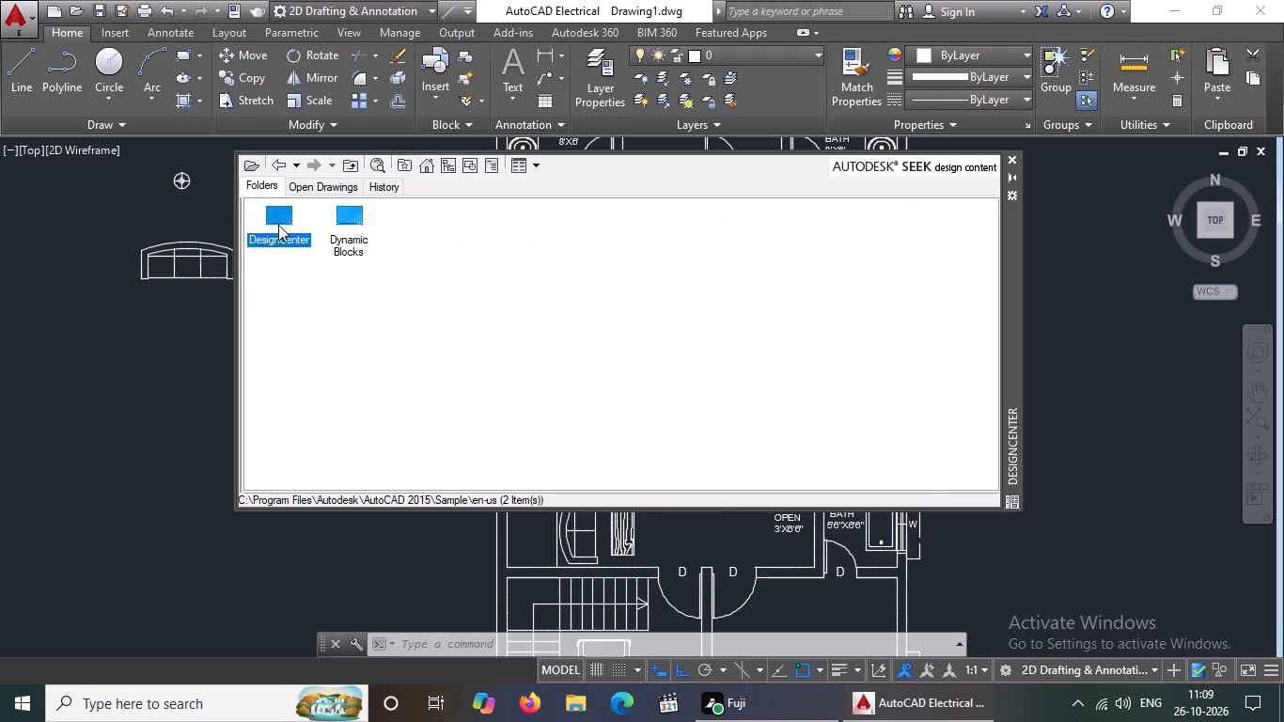
double_click(338, 290)
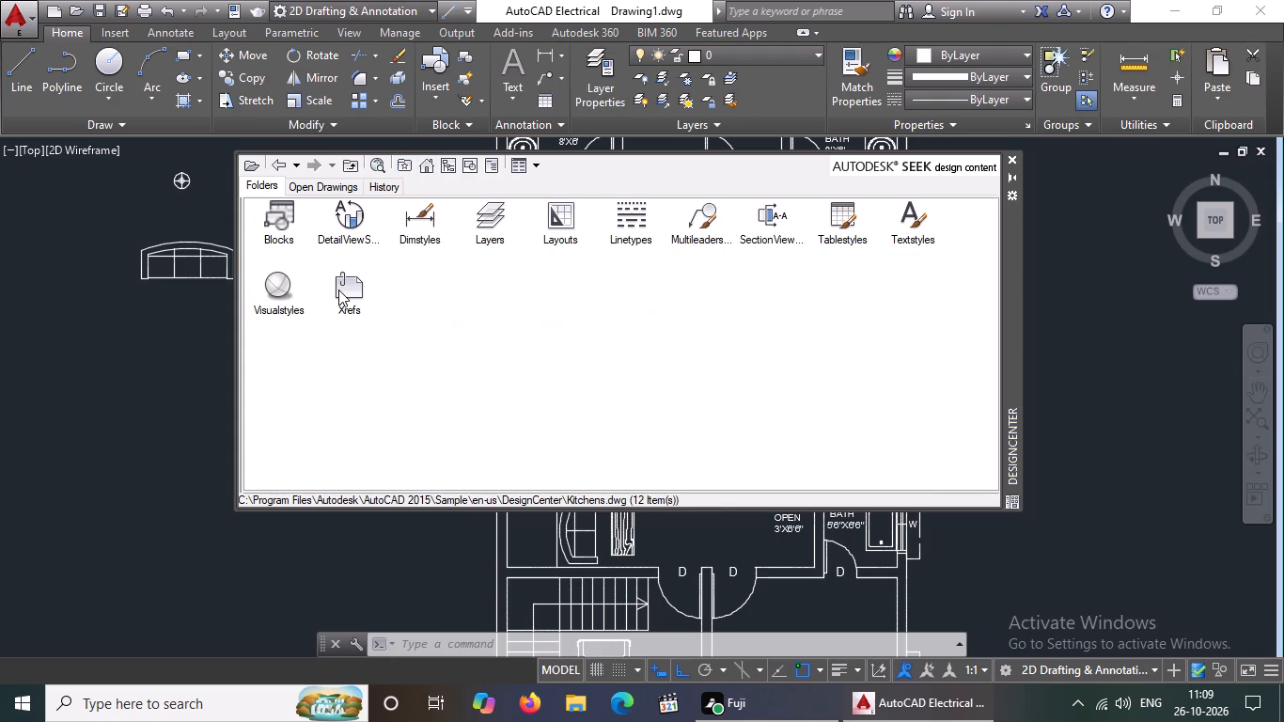
double_click(267, 225)
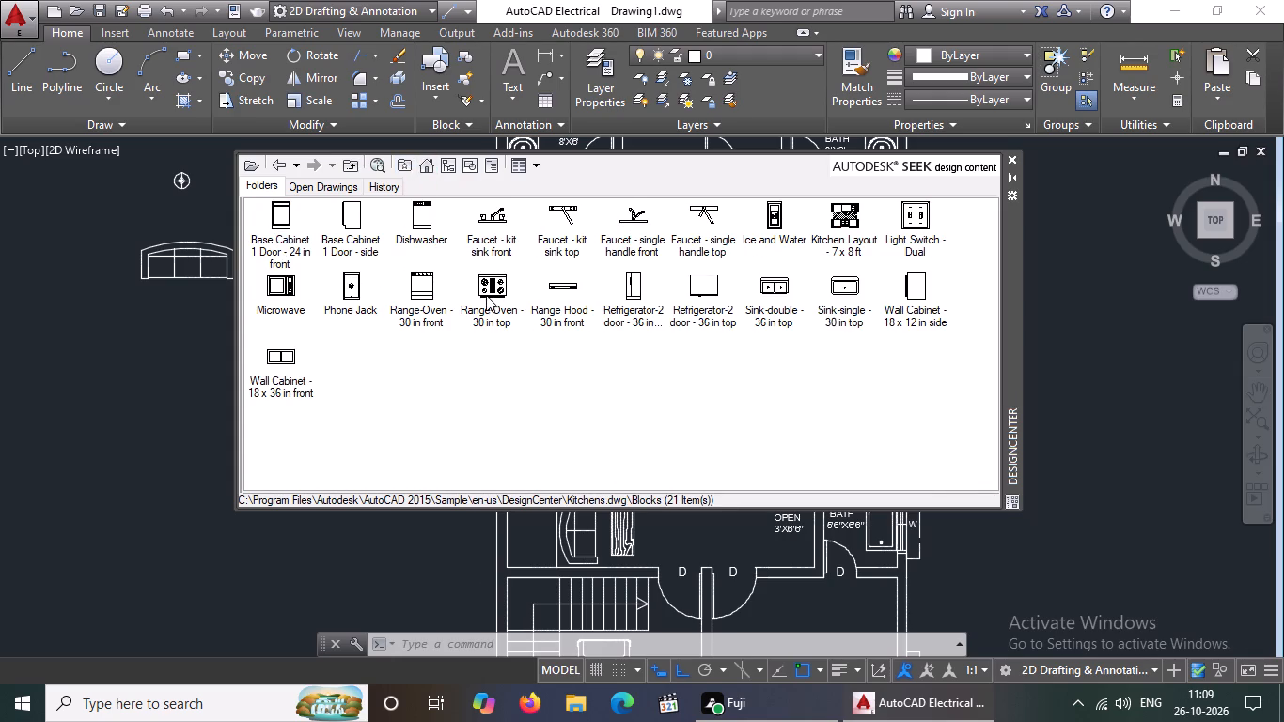
double_click(487, 290)
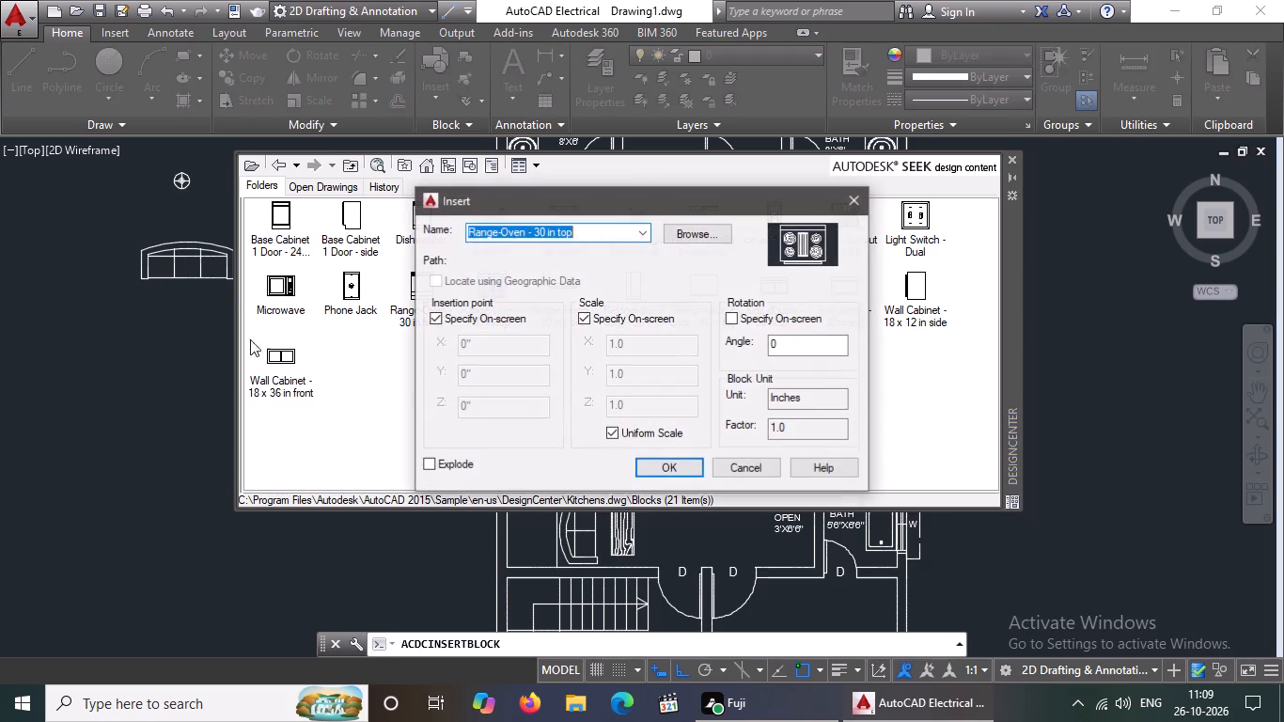
left_click(665, 465)
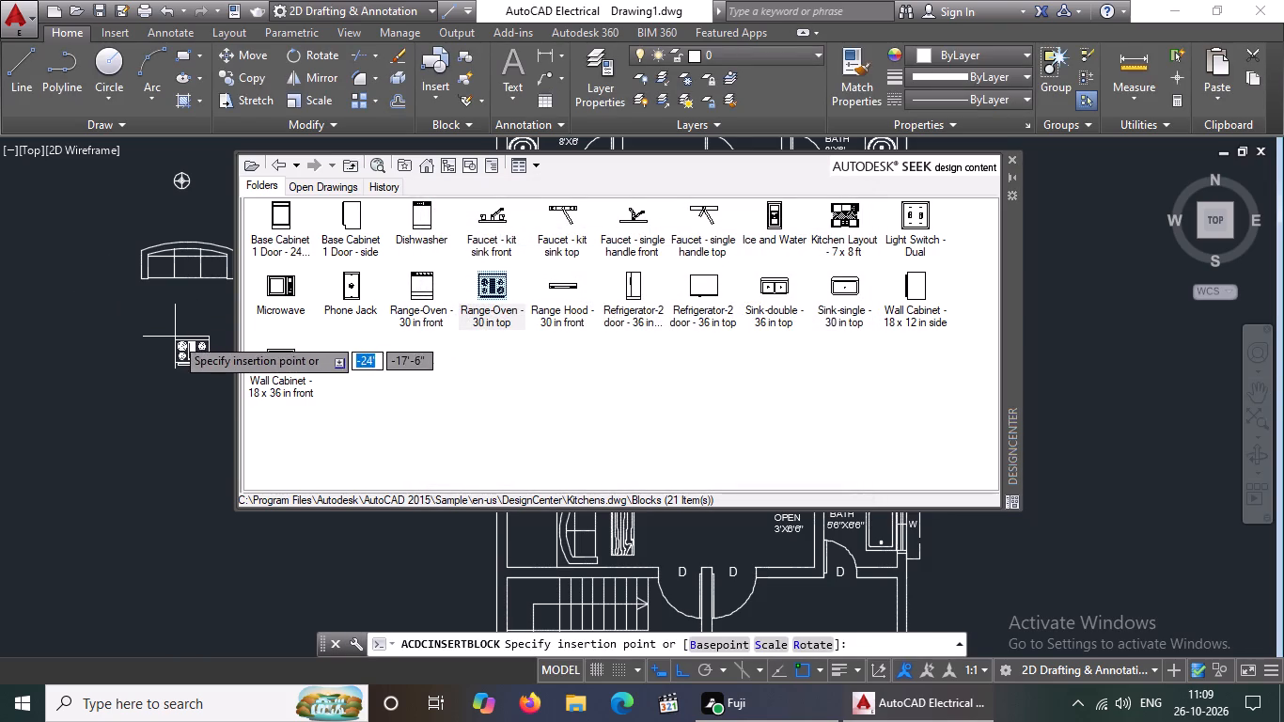
left_click(175, 337)
key("Return")
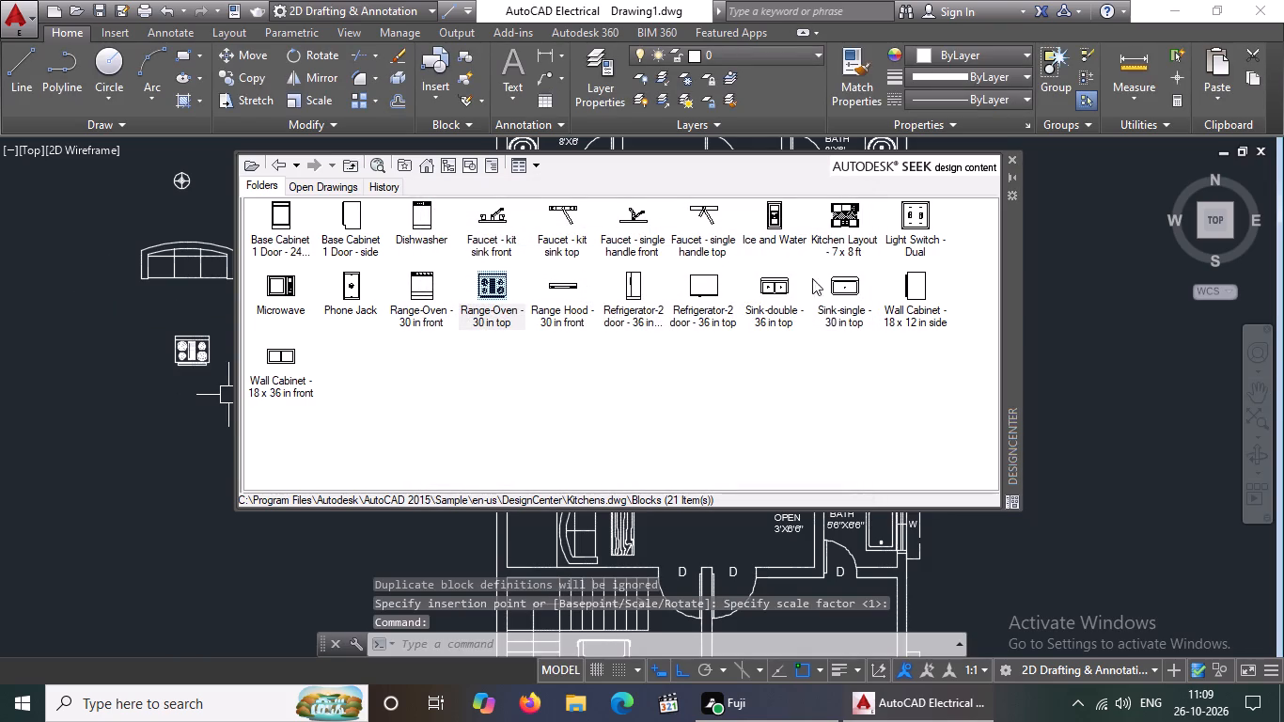
Insert the Sink-double - 36 in top block at default scale, just south of the range-oven.
double_click(770, 294)
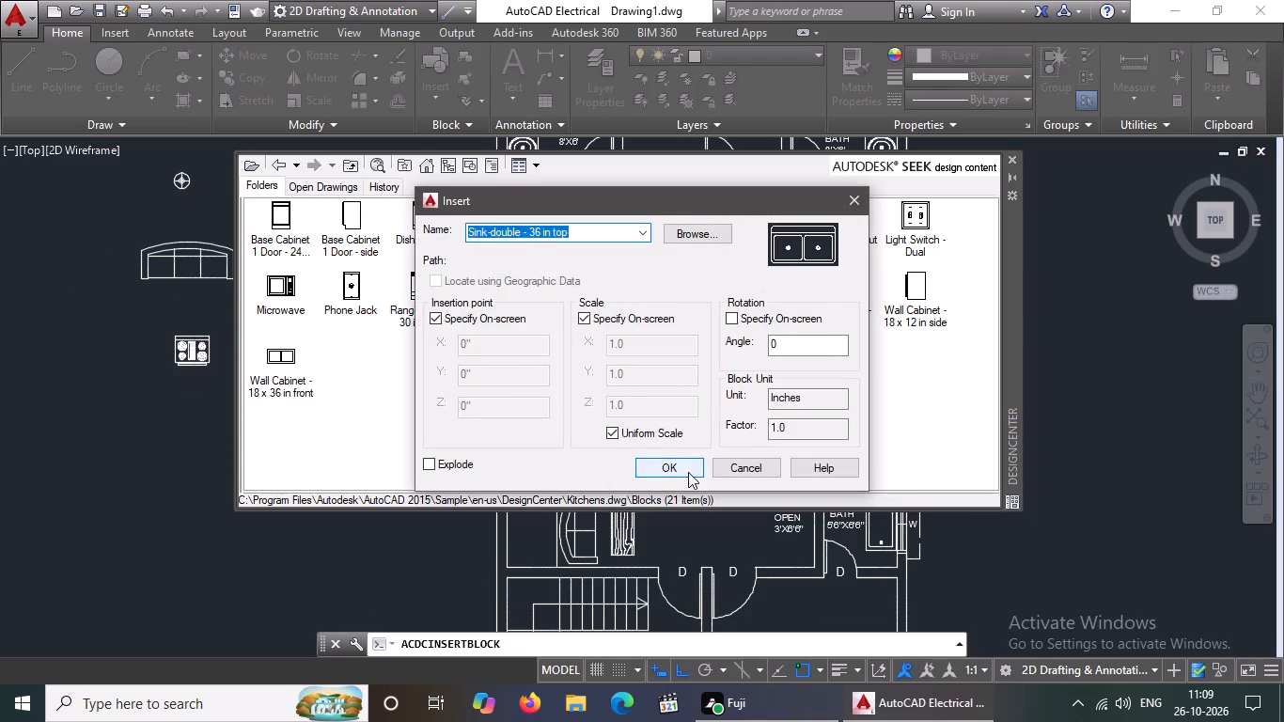
left_click(688, 472)
left_click(196, 397)
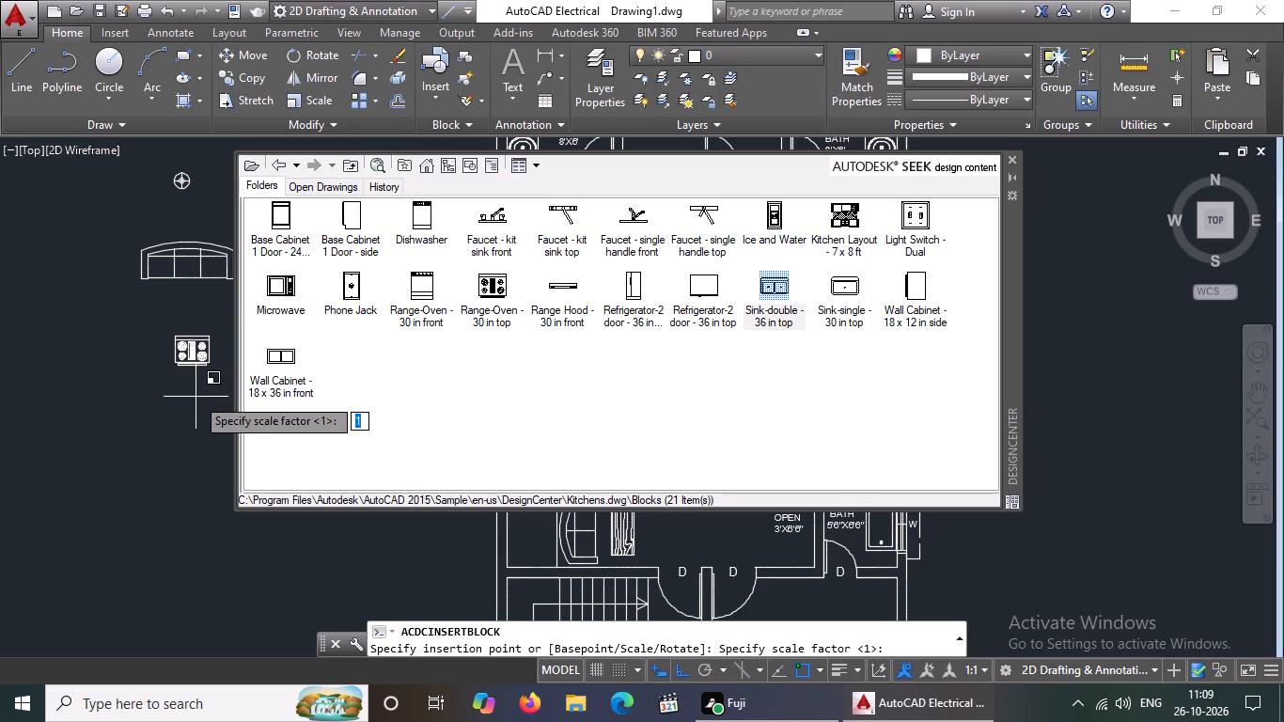
key("Return")
Insert the Sink-single - 30 in top block at default scale, southwest of the range-oven.
double_click(846, 299)
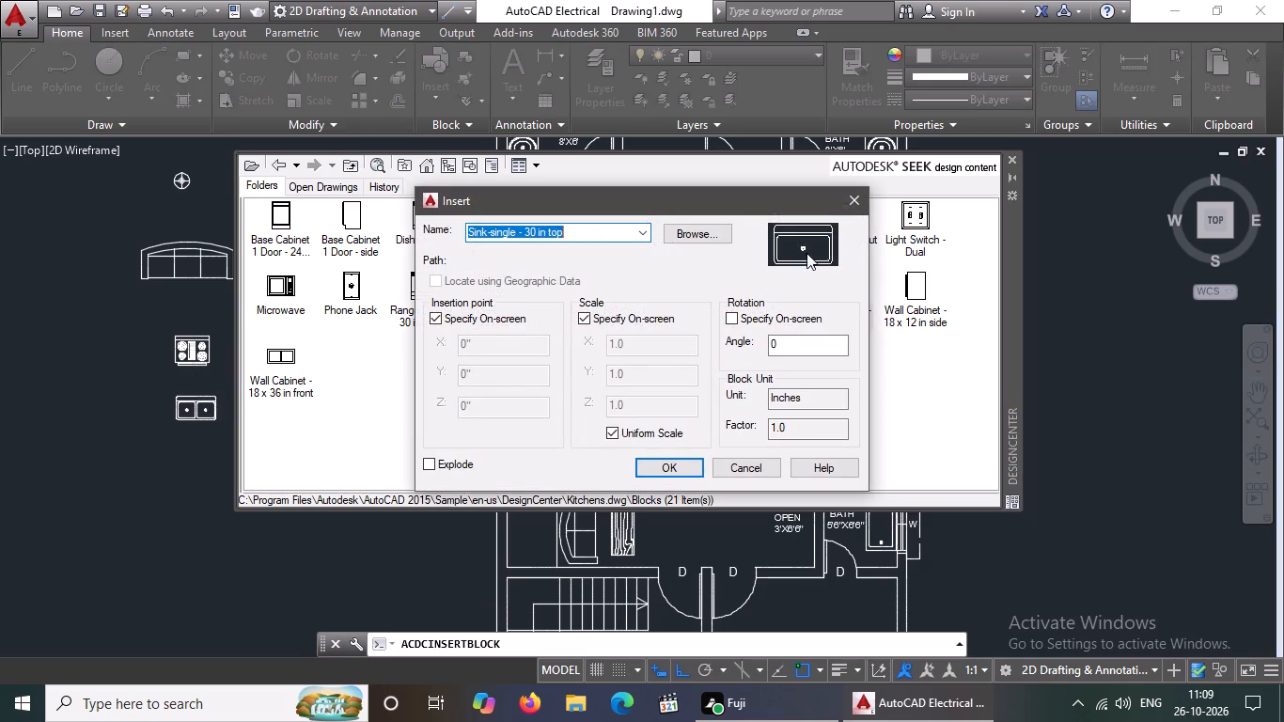
left_click(663, 463)
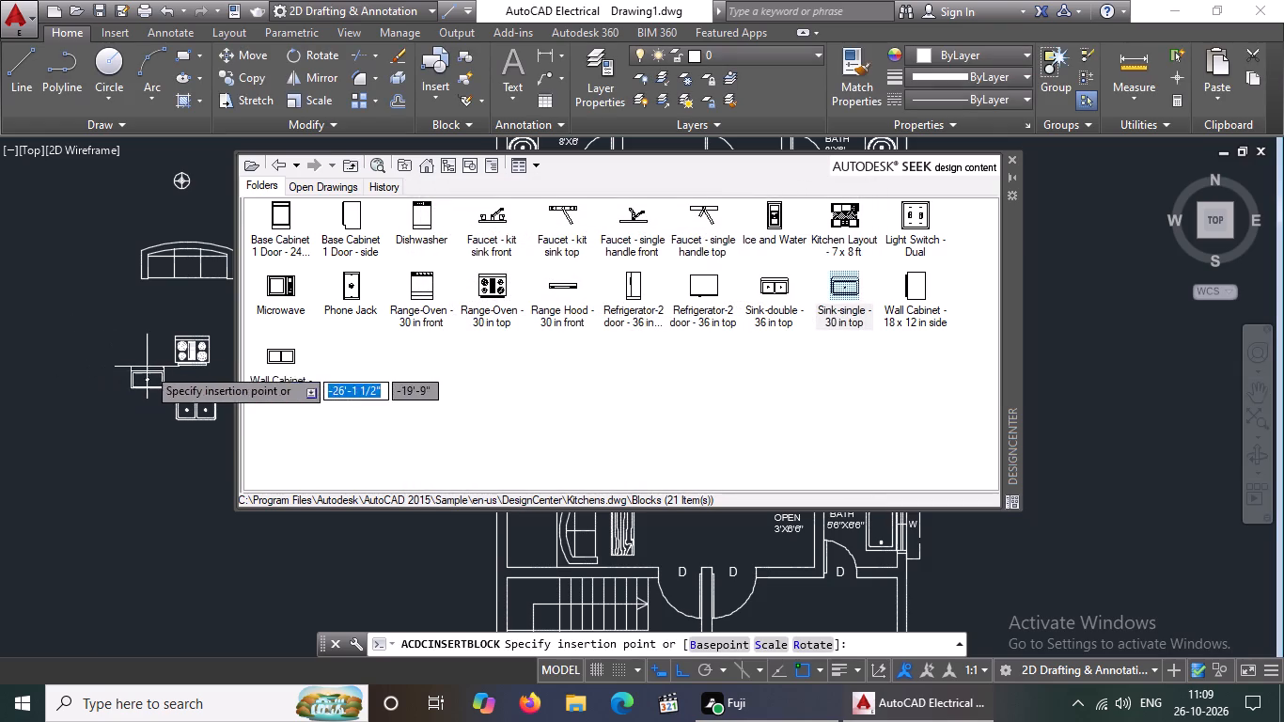
left_click(148, 367)
key("Return")
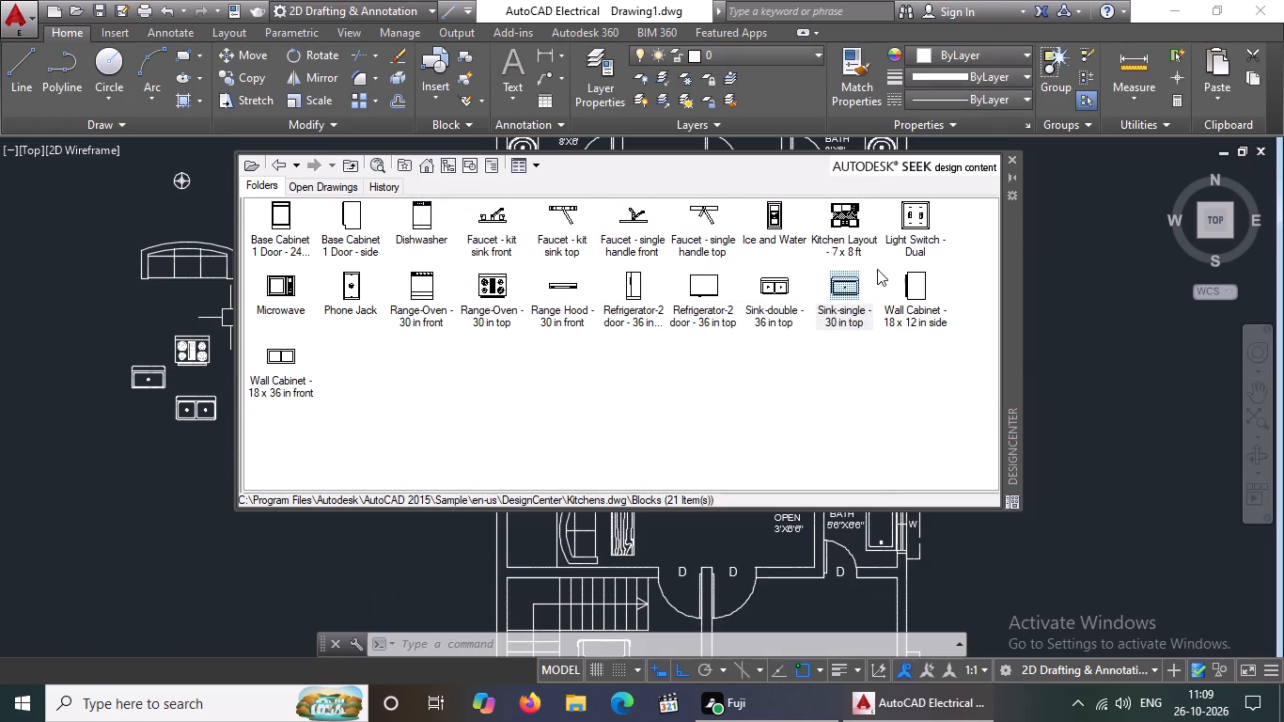
Insert the Wall Cabinet - 18 x 12 in side block at default scale, north of the single sink.
double_click(920, 291)
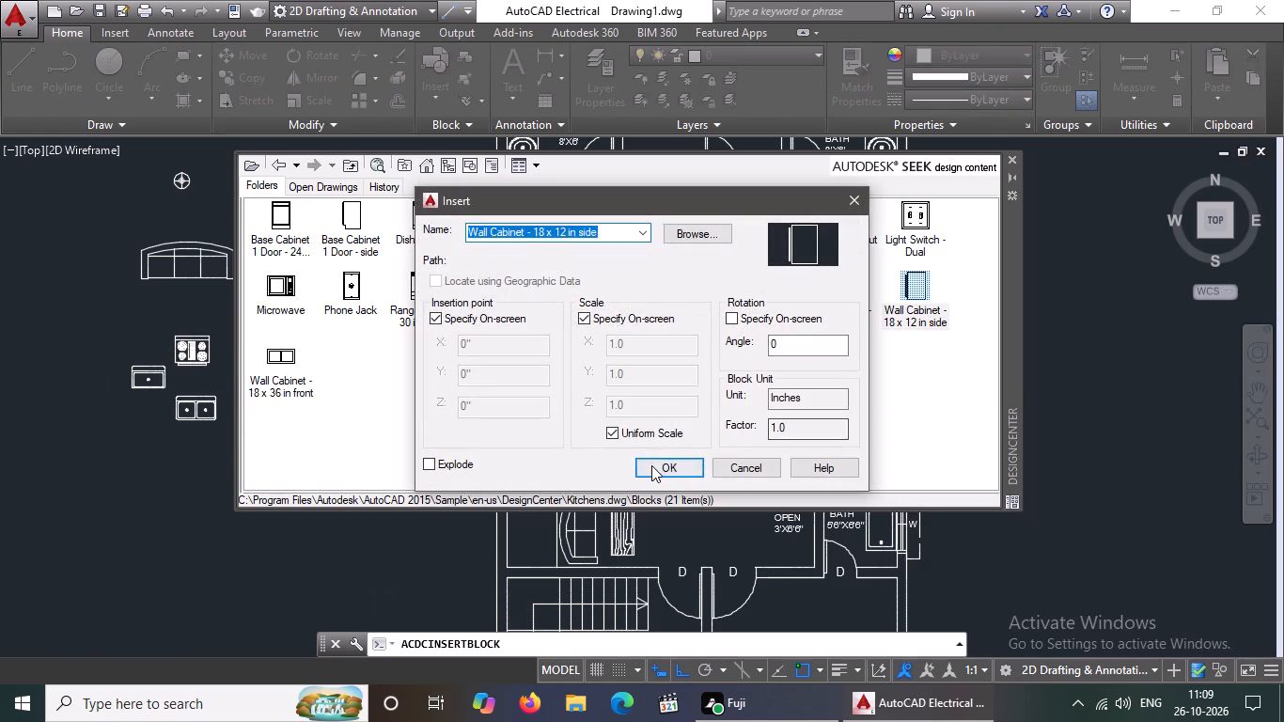
left_click(651, 465)
left_click(148, 317)
key("Return")
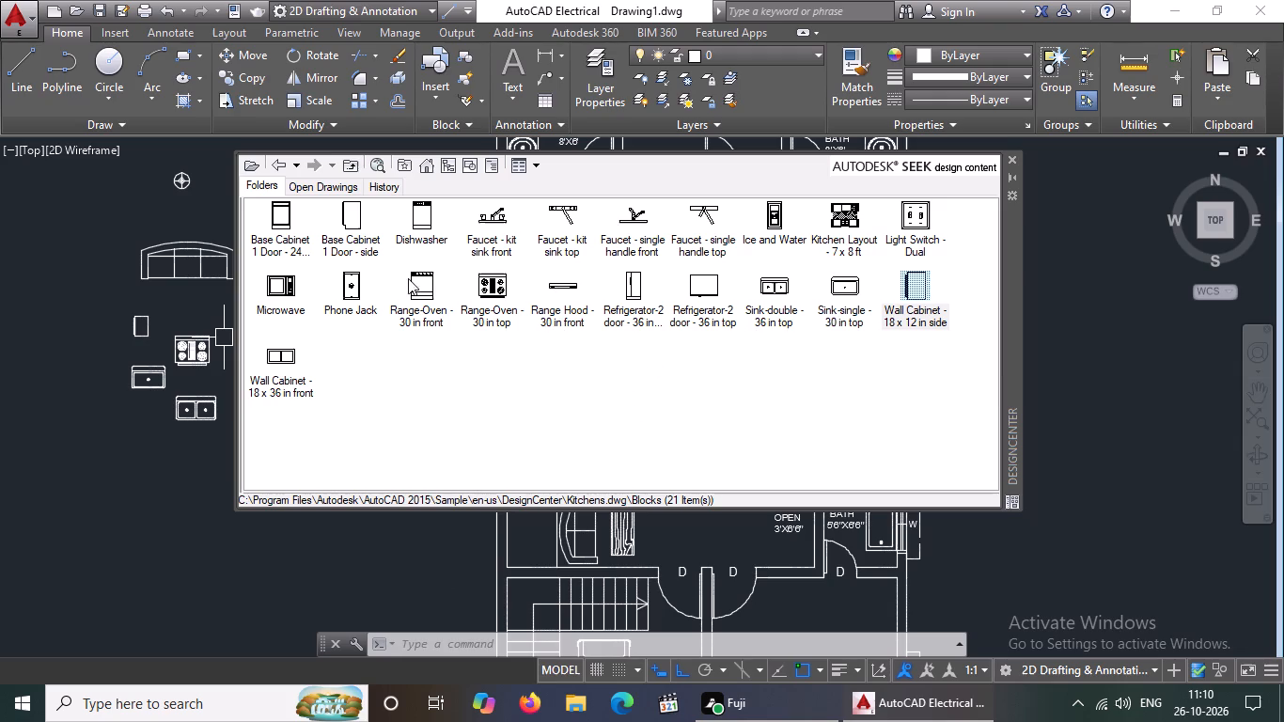
Insert the Refrigerator-2 door - 36 in top block at default scale south of the single sink, and close DesignCenter.
double_click(698, 299)
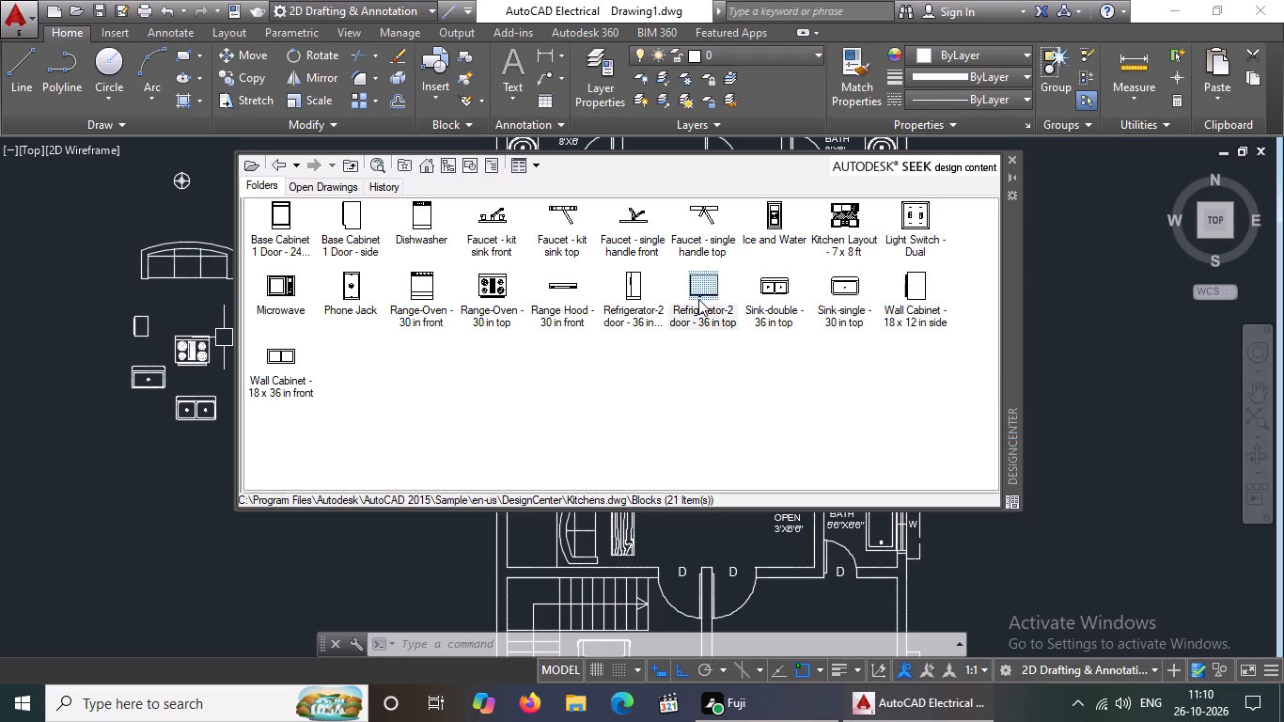
left_click(671, 467)
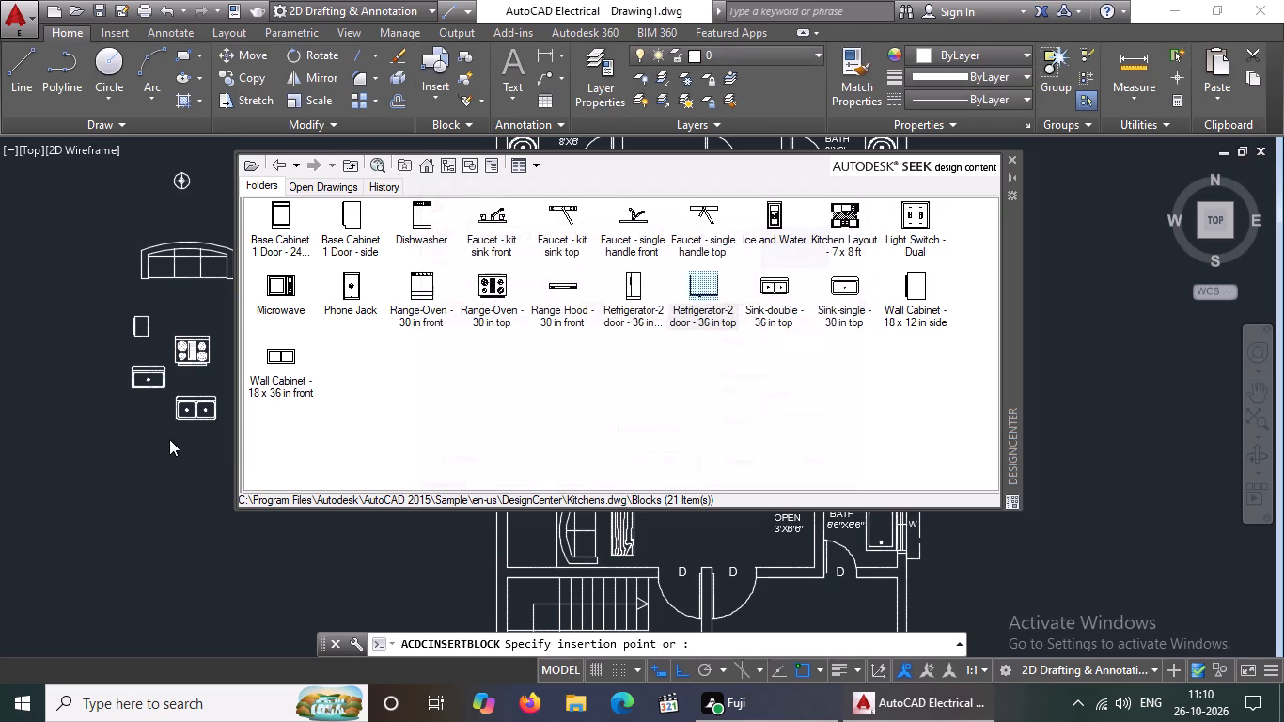
left_click(127, 424)
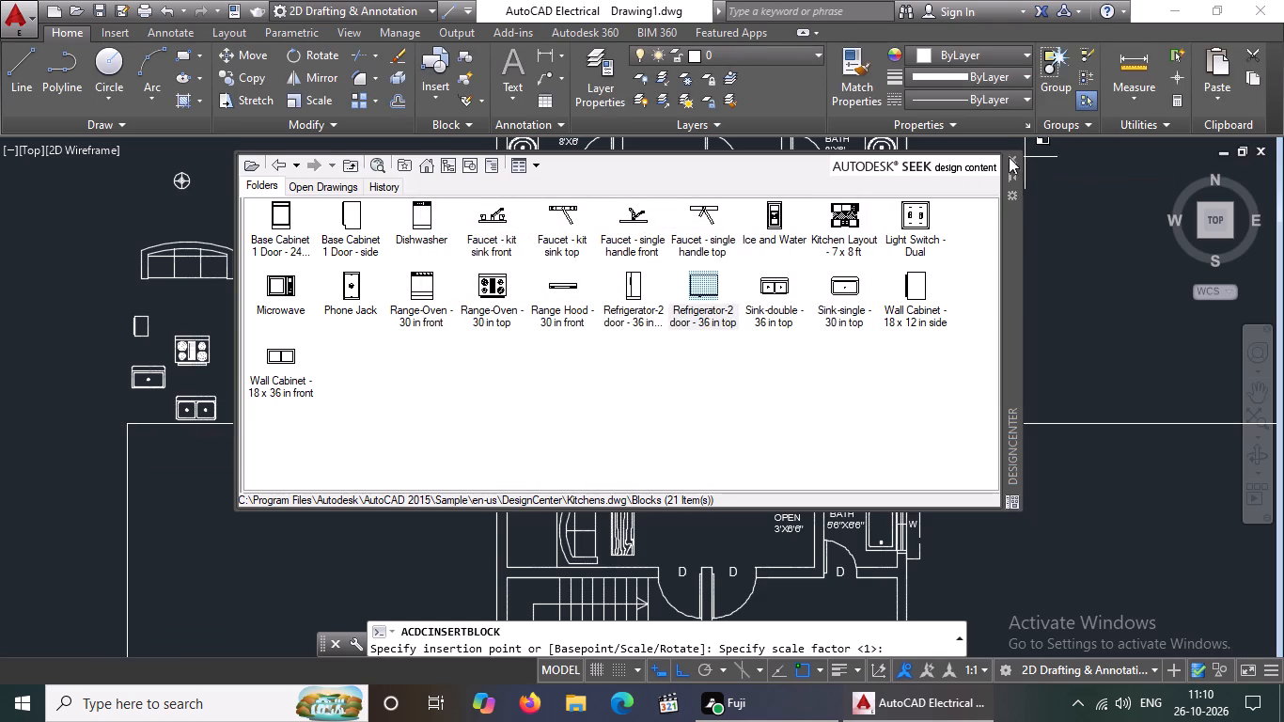
key("Return")
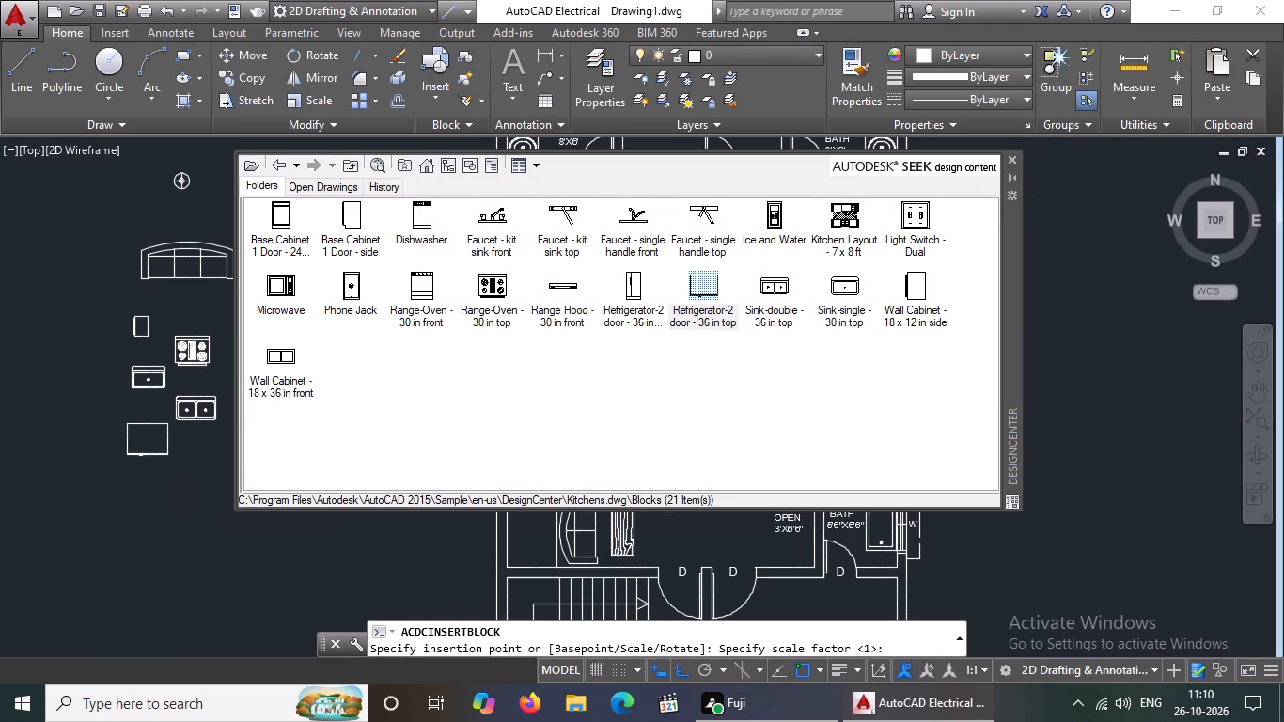
left_click(1014, 161)
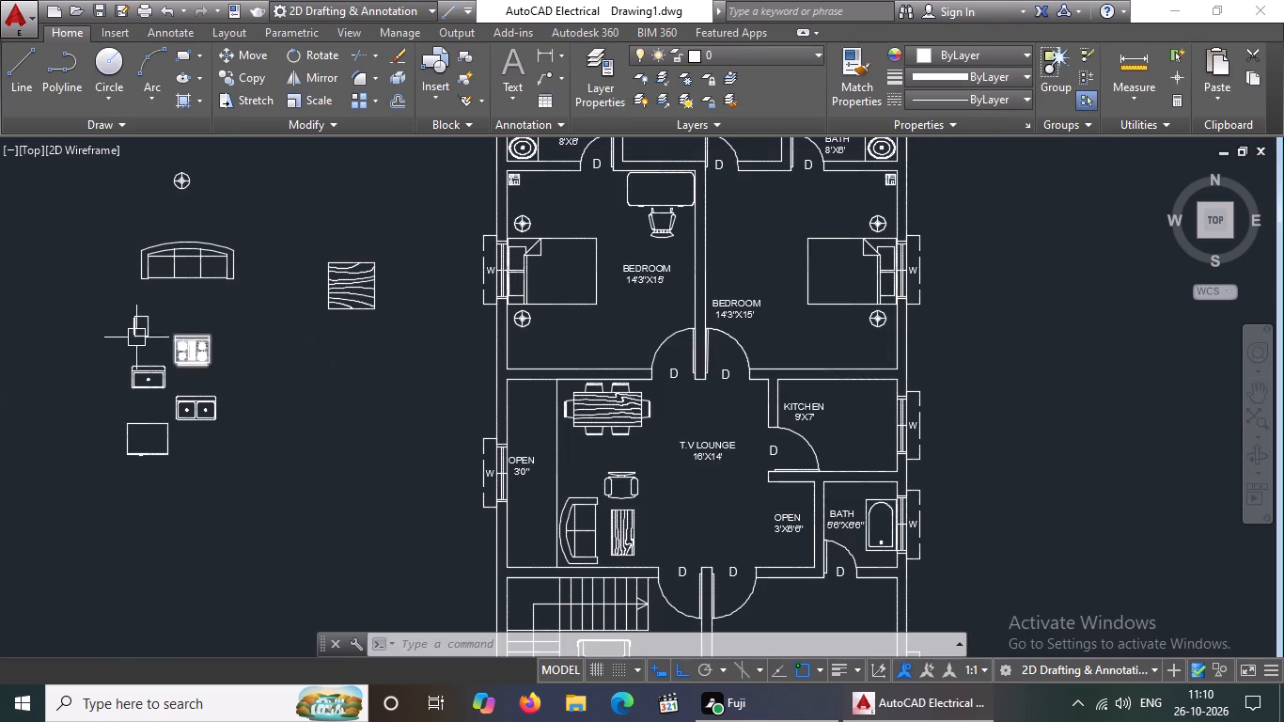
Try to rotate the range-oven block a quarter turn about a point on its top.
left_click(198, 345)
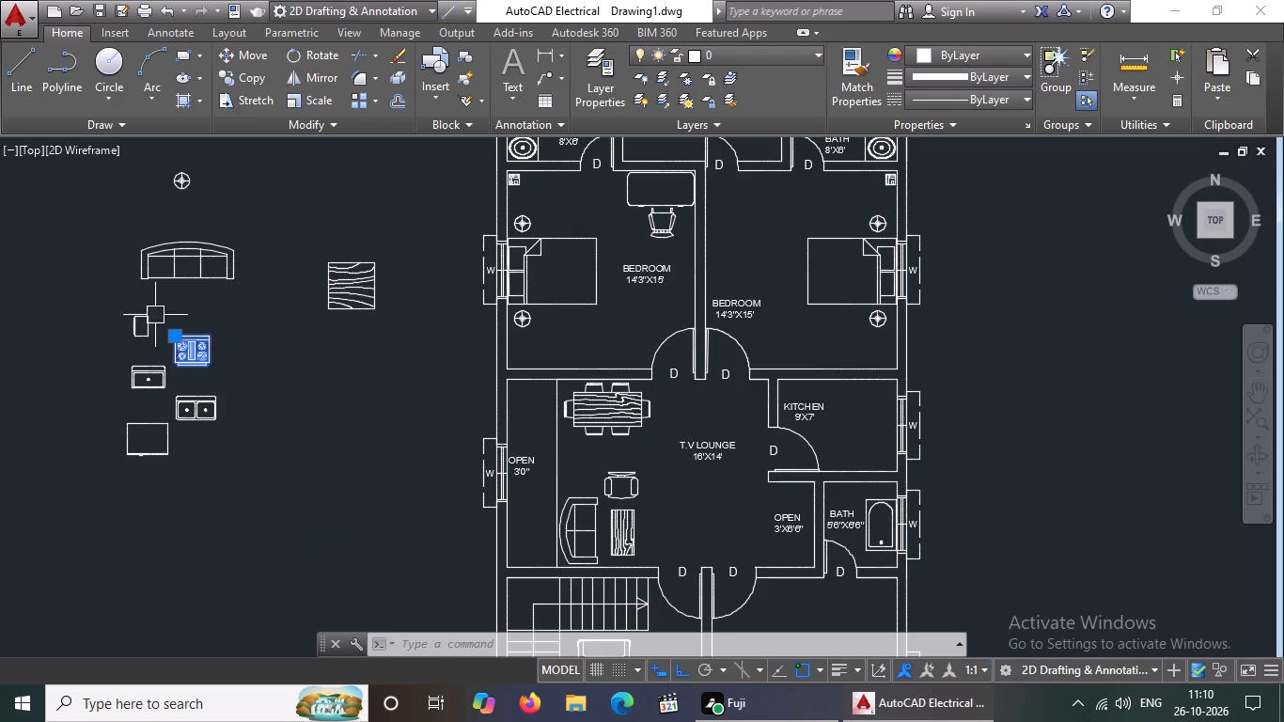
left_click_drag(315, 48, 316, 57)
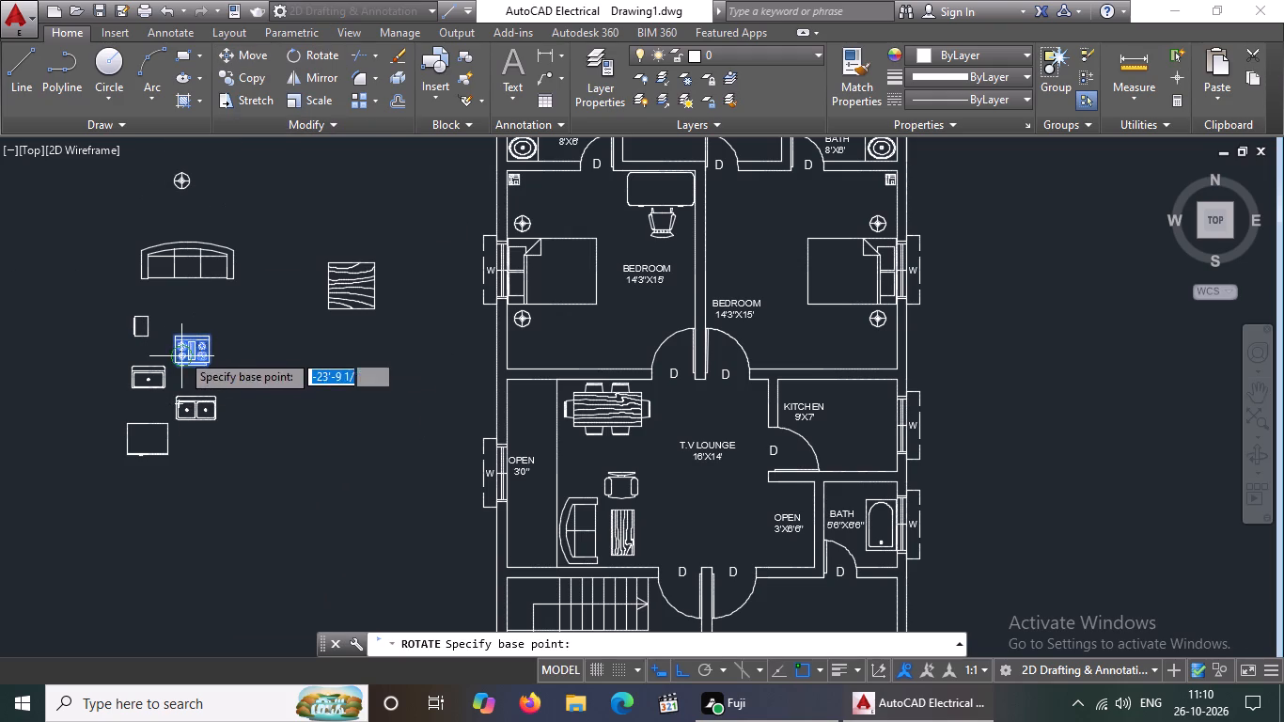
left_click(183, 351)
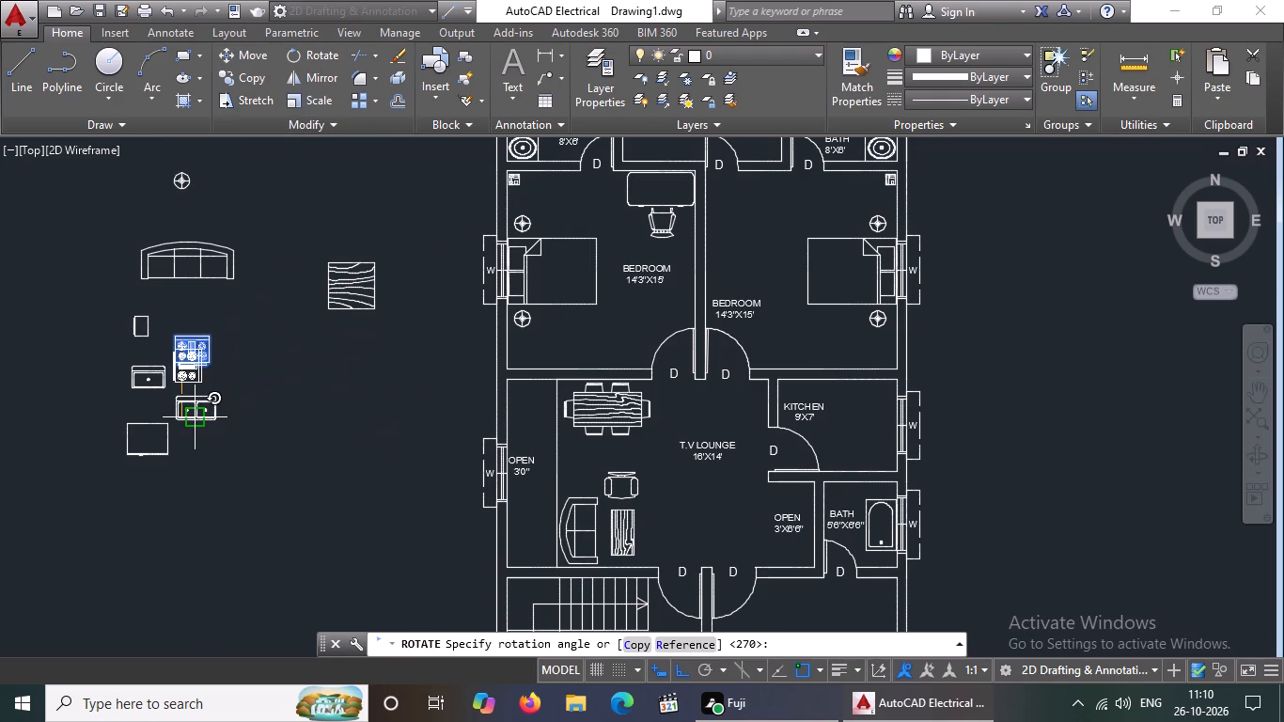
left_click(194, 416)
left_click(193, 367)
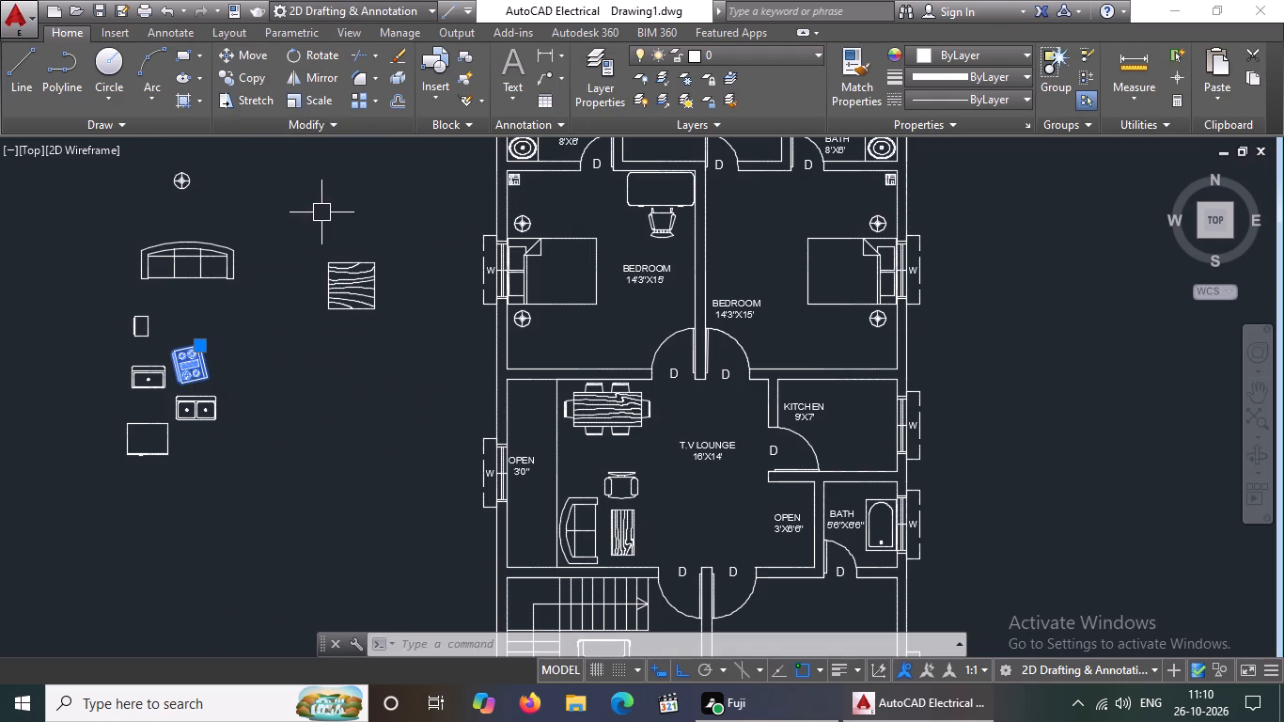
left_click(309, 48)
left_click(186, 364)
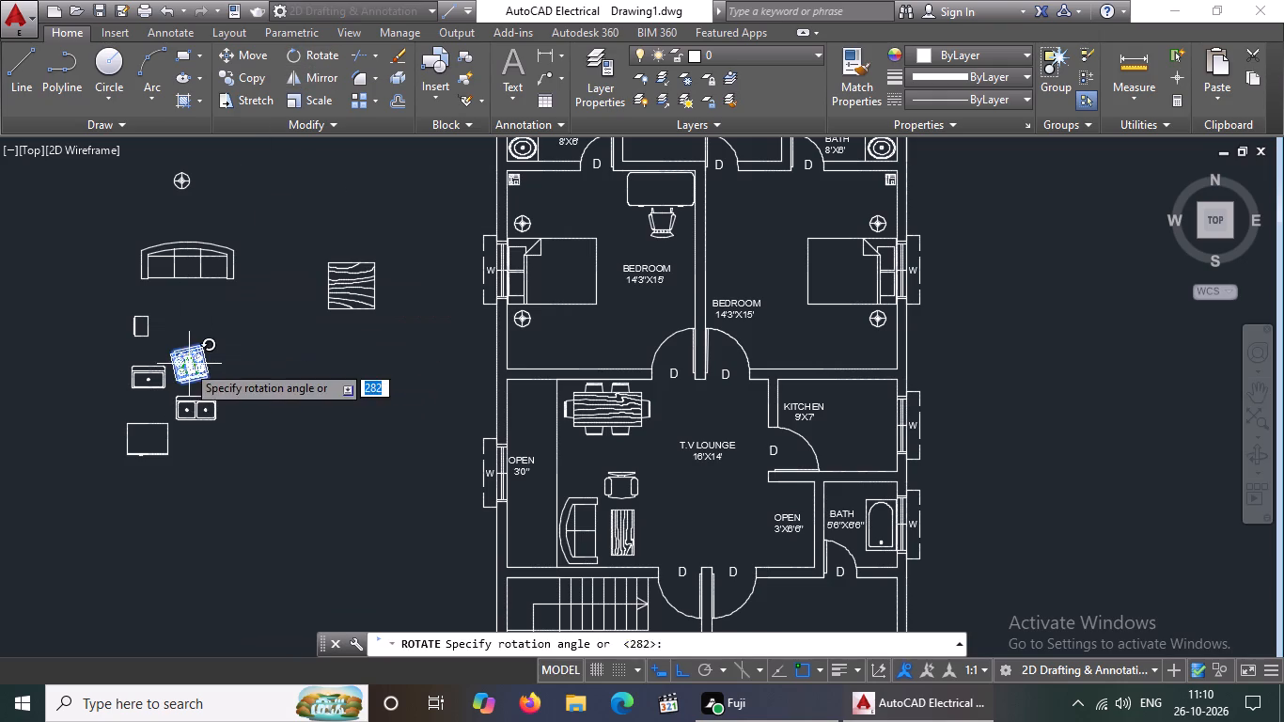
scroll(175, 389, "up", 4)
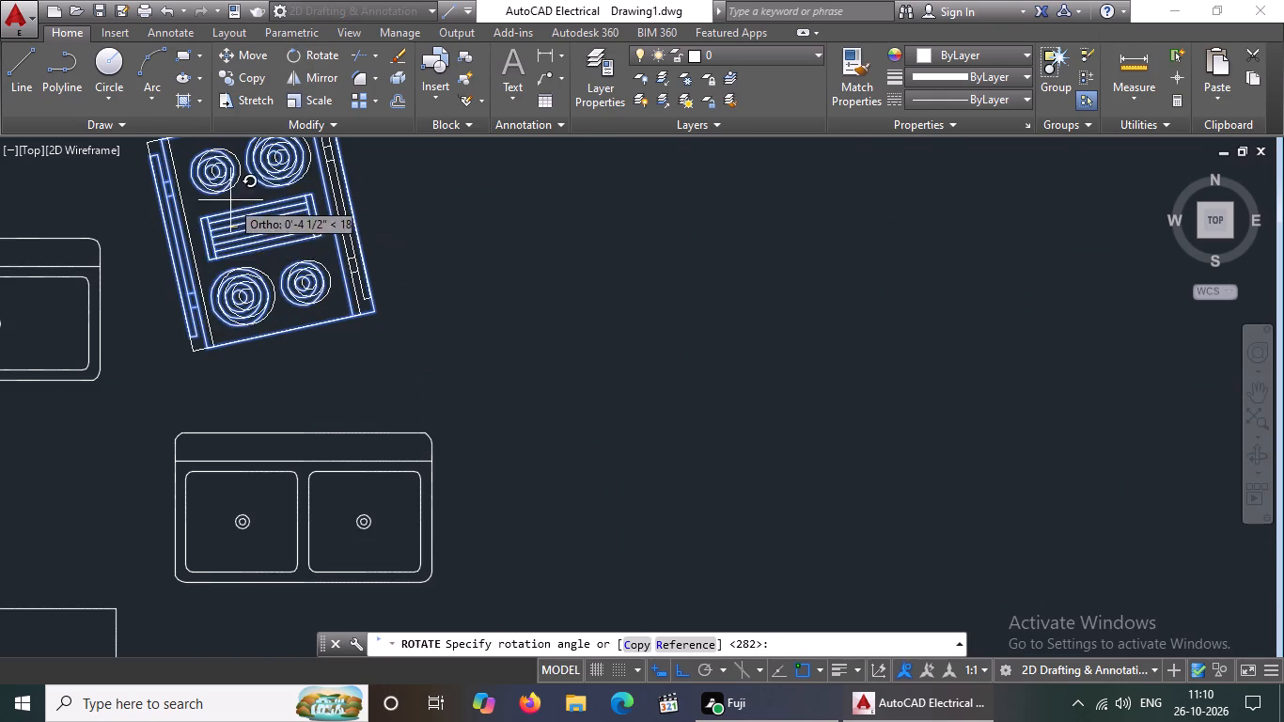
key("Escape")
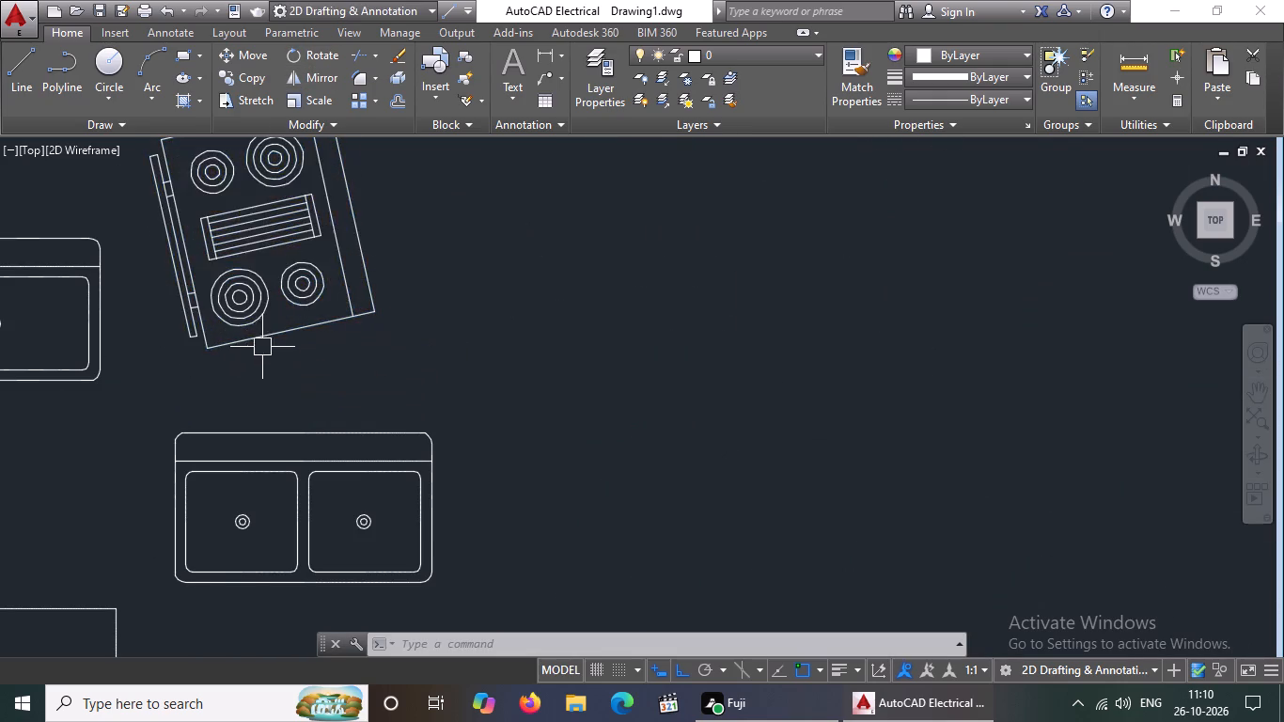
Replace the tilted range-oven with a fresh Range-Oven - 30 in top block at default scale, placed north of the double sink.
scroll(264, 344, "down", 2)
left_click(273, 319)
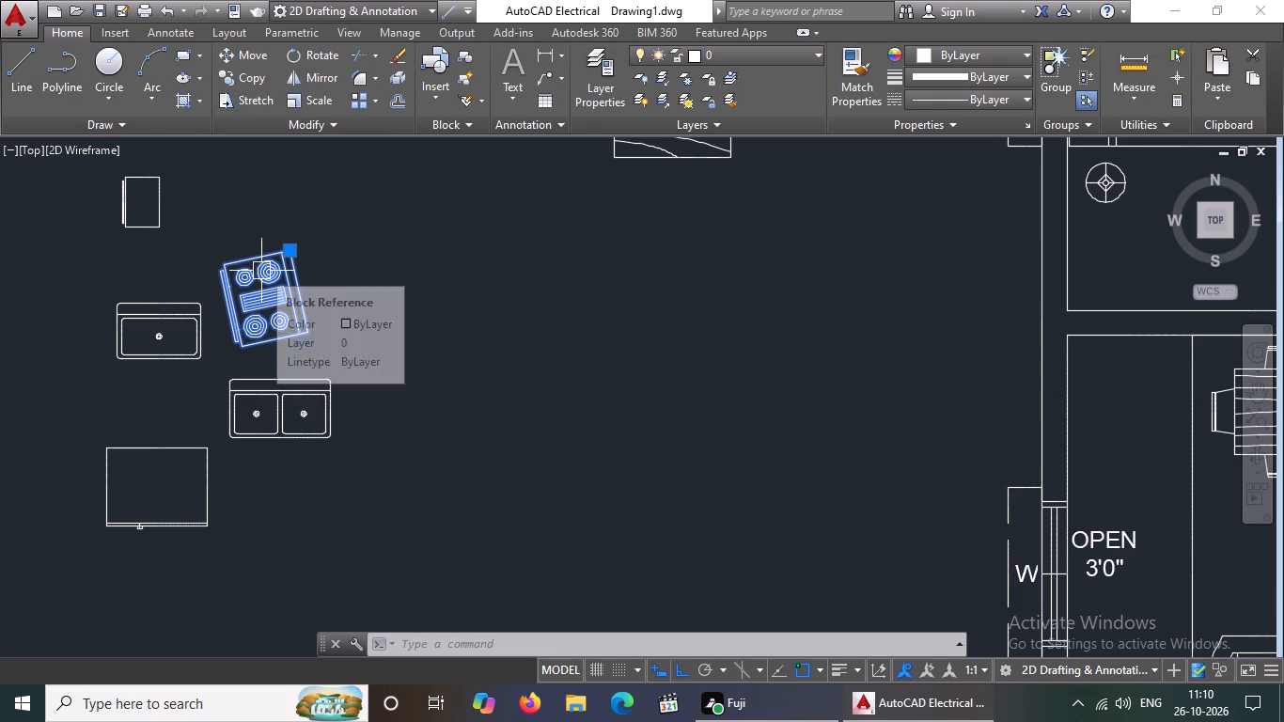
key("Delete")
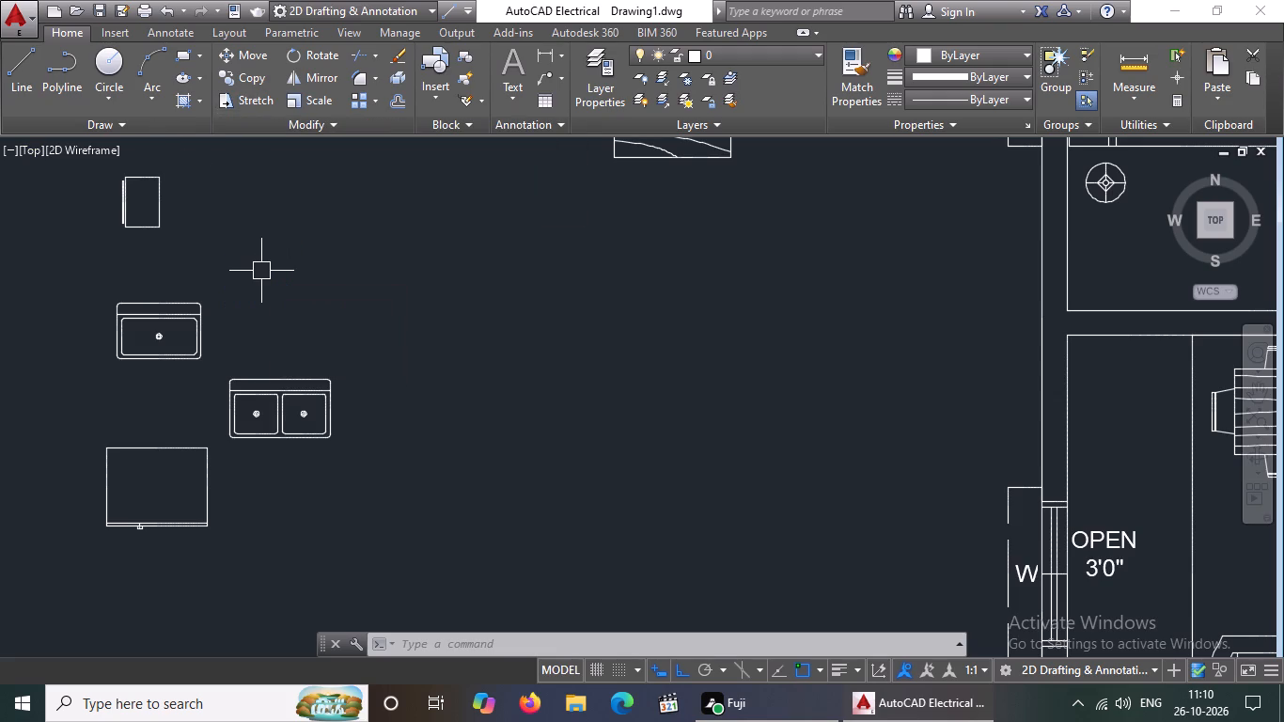
type("DC")
key("space")
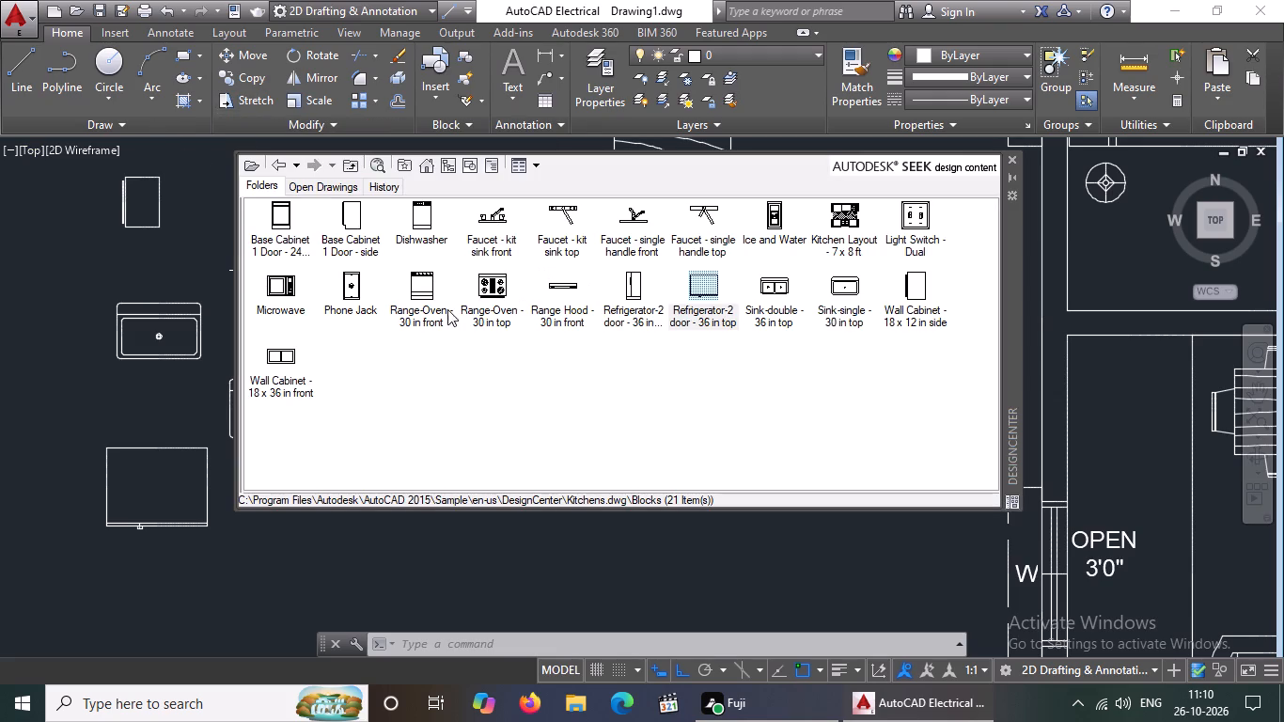
double_click(494, 289)
left_click(653, 466)
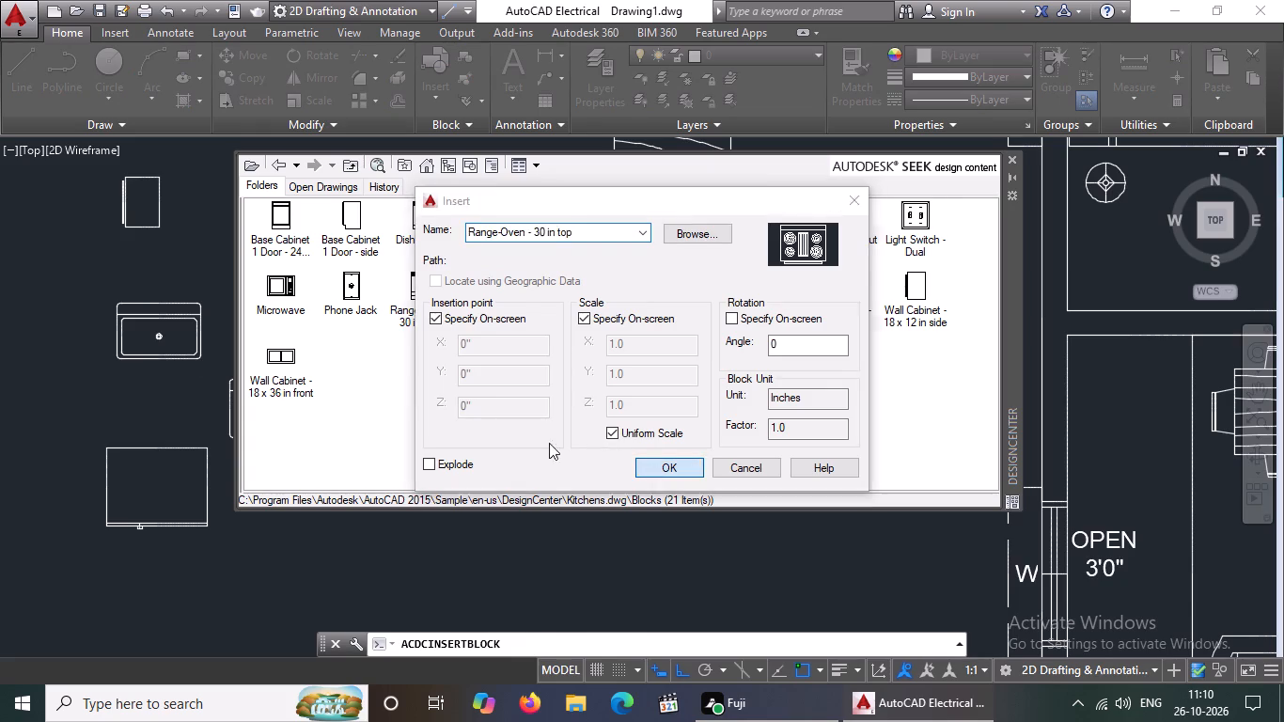
left_click(1012, 159)
left_click(298, 264)
key("Return")
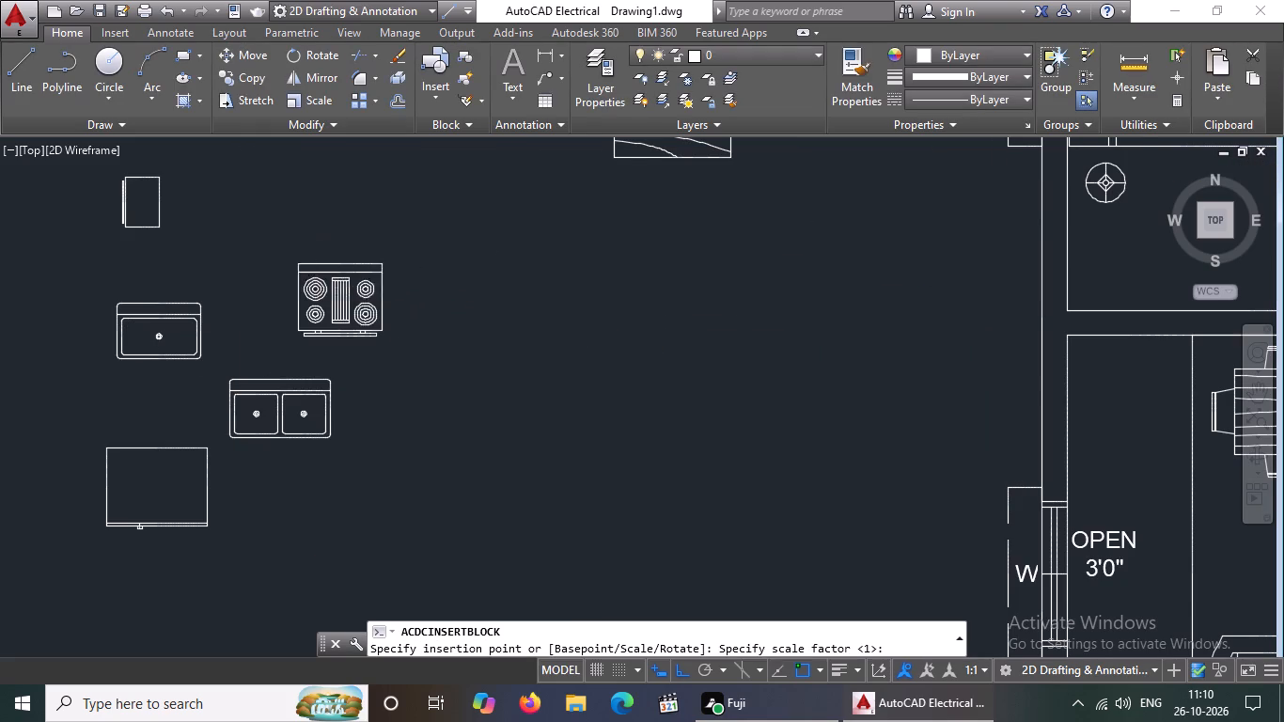
Rotate the new range-oven block 90° counterclockwise about a point near its centre.
left_click(311, 289)
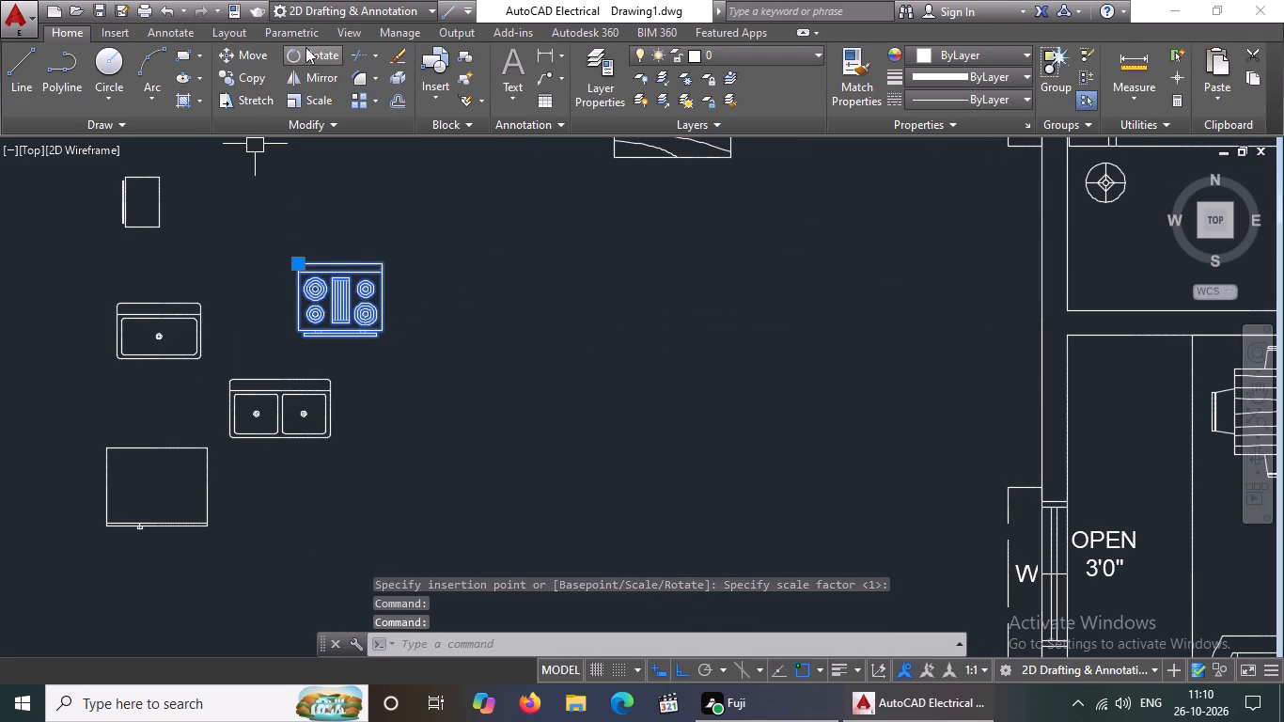
left_click(325, 55)
left_click(350, 311)
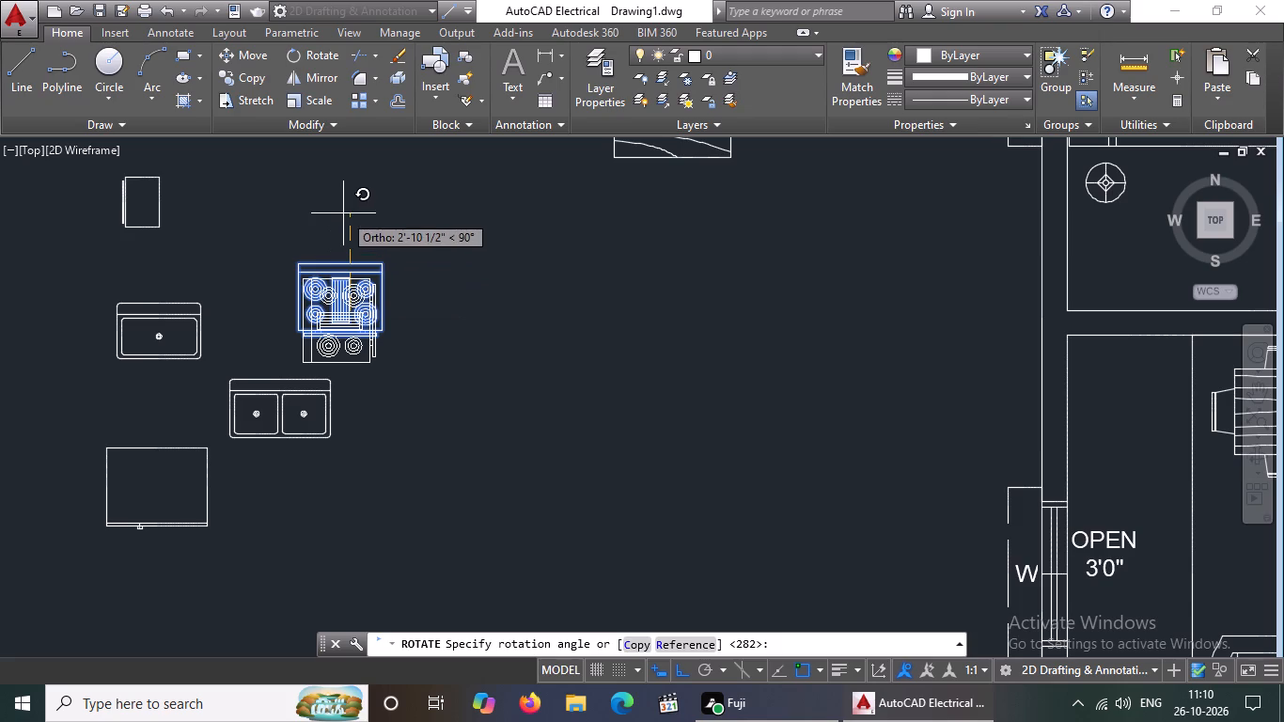
left_click(343, 212)
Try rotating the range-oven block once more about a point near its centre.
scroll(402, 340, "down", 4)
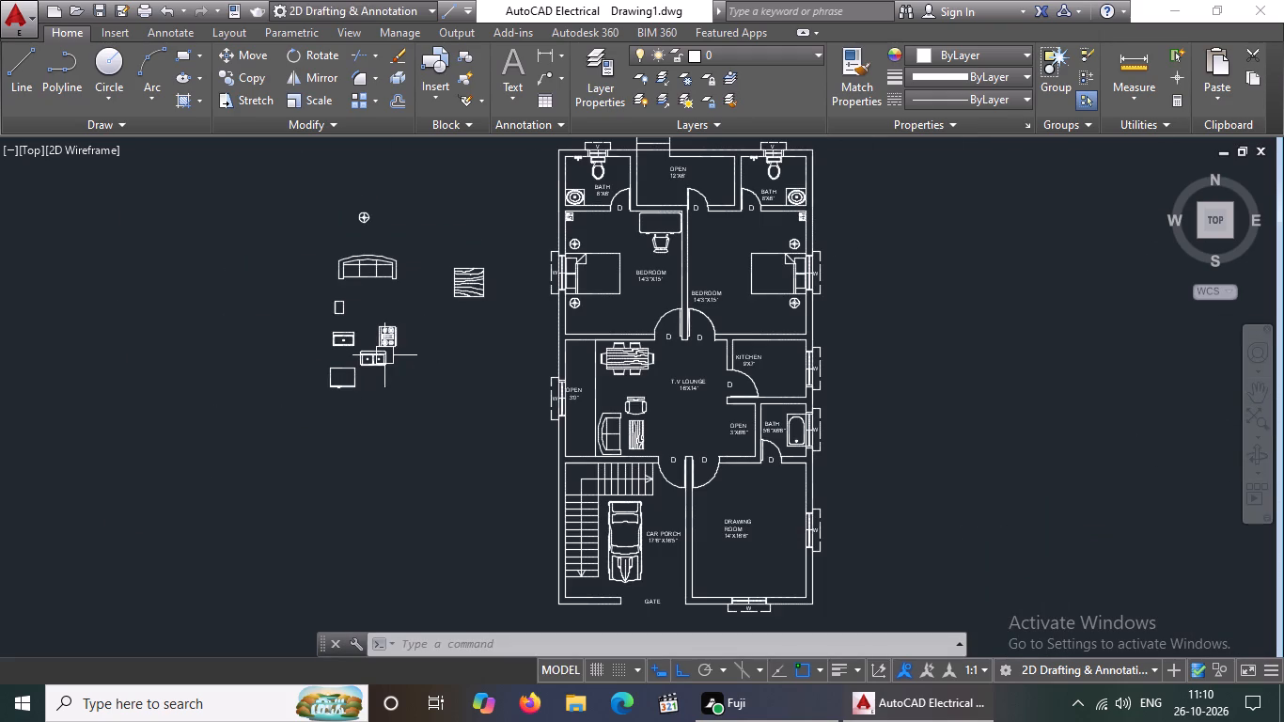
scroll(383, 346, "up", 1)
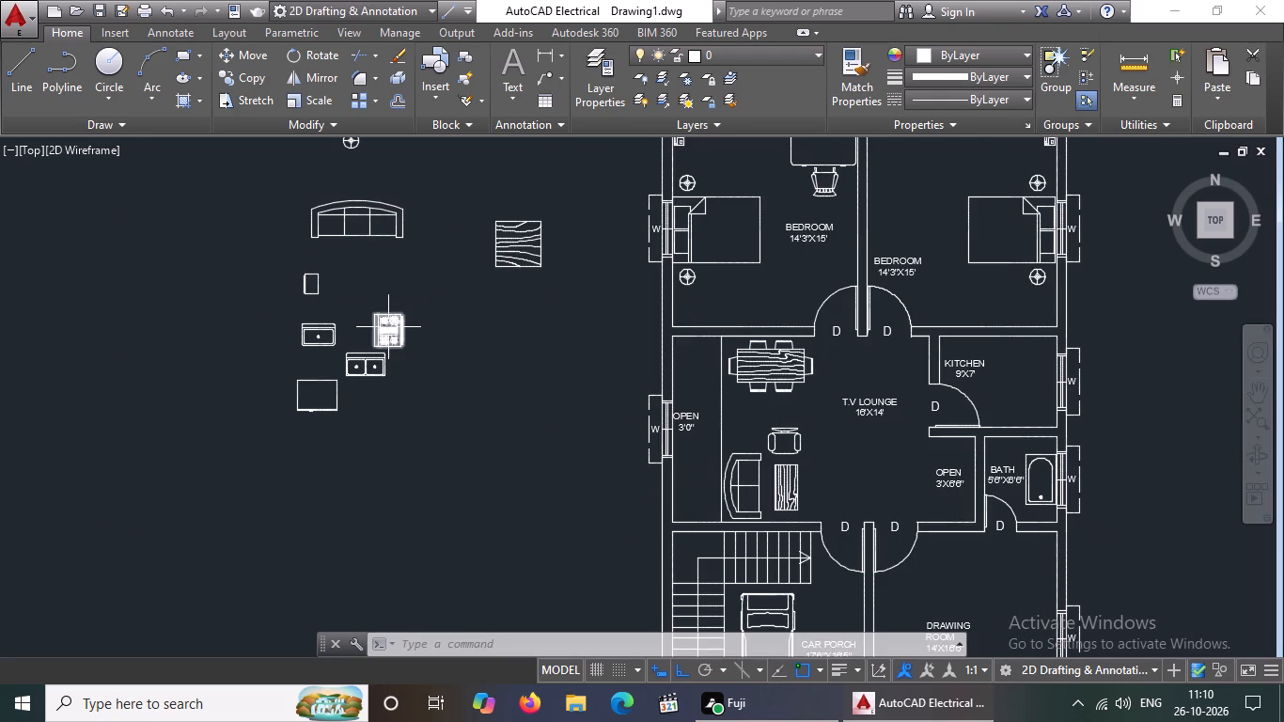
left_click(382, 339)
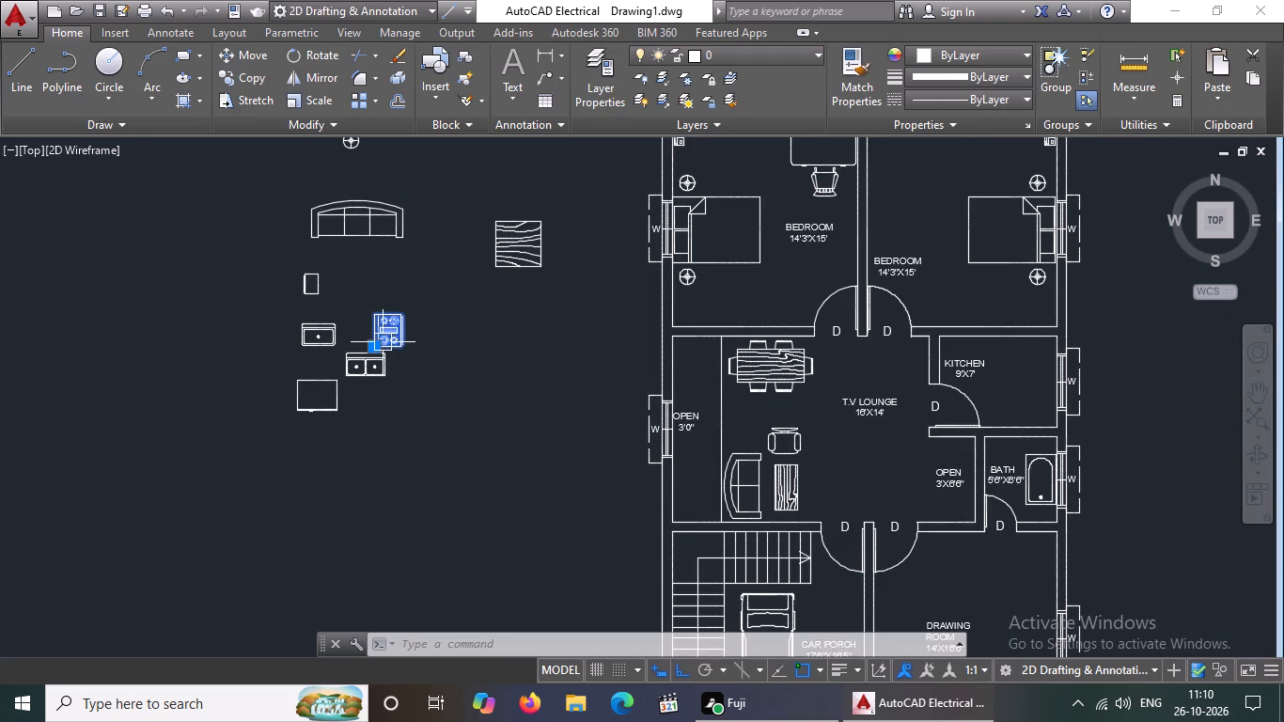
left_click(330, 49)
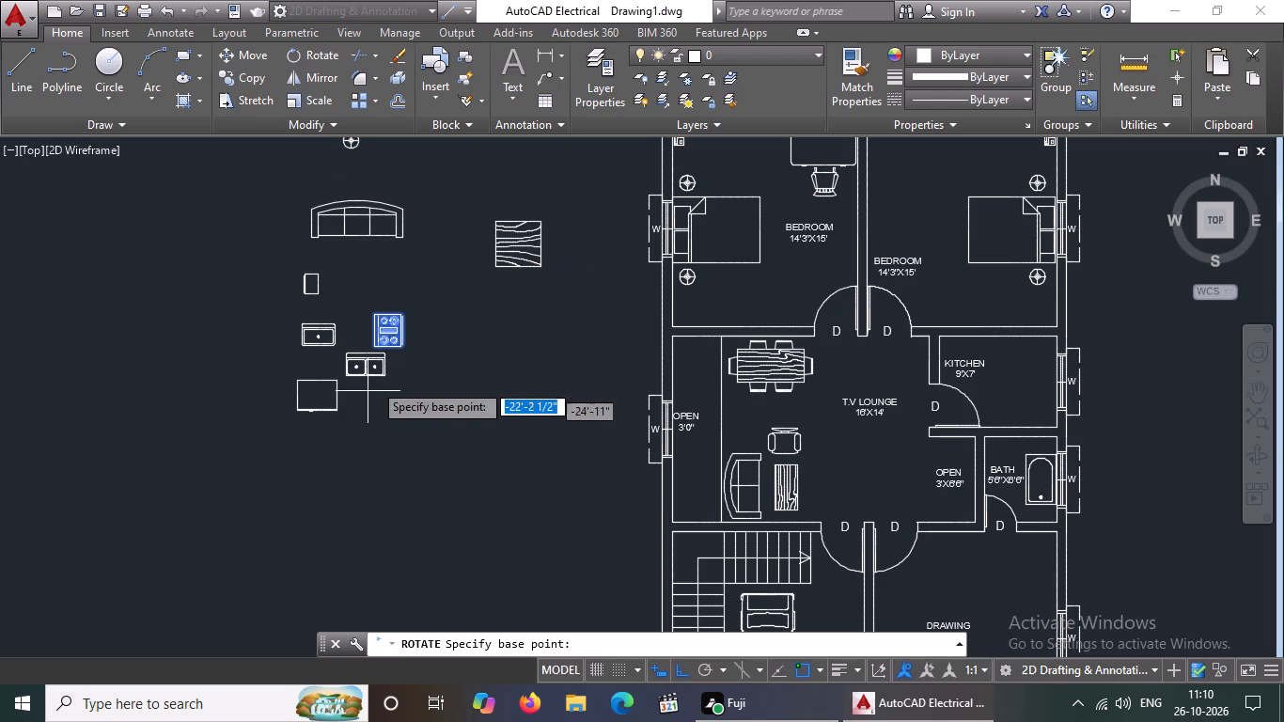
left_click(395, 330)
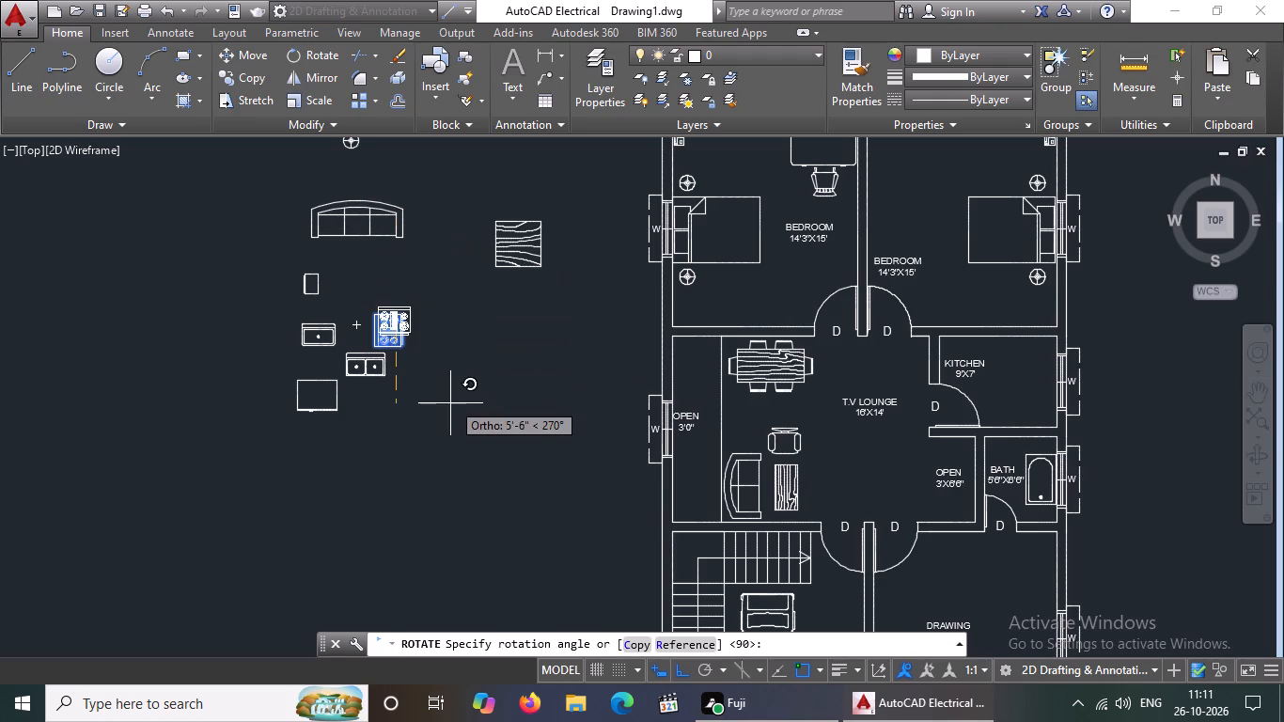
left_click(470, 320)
Move the range-oven block into the kitchen, placing it against the east wall in front of the window.
left_click(386, 331)
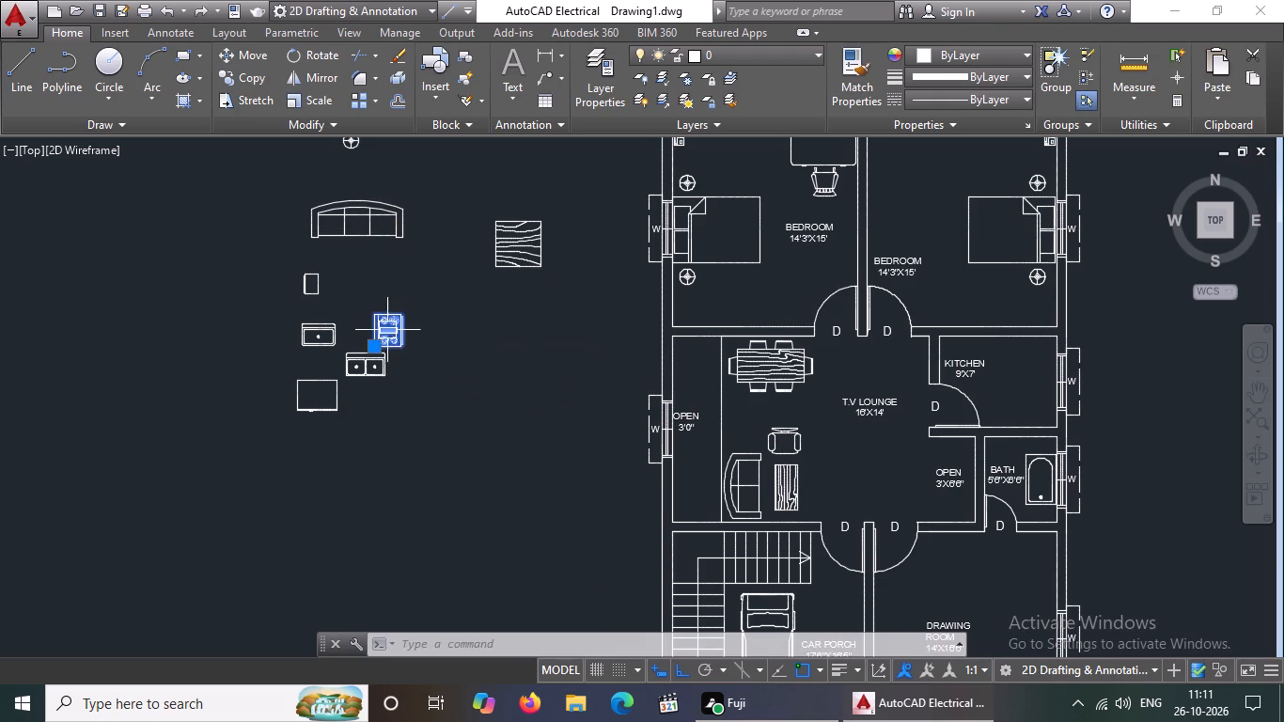
scroll(411, 330, "up", 2)
left_click(317, 366)
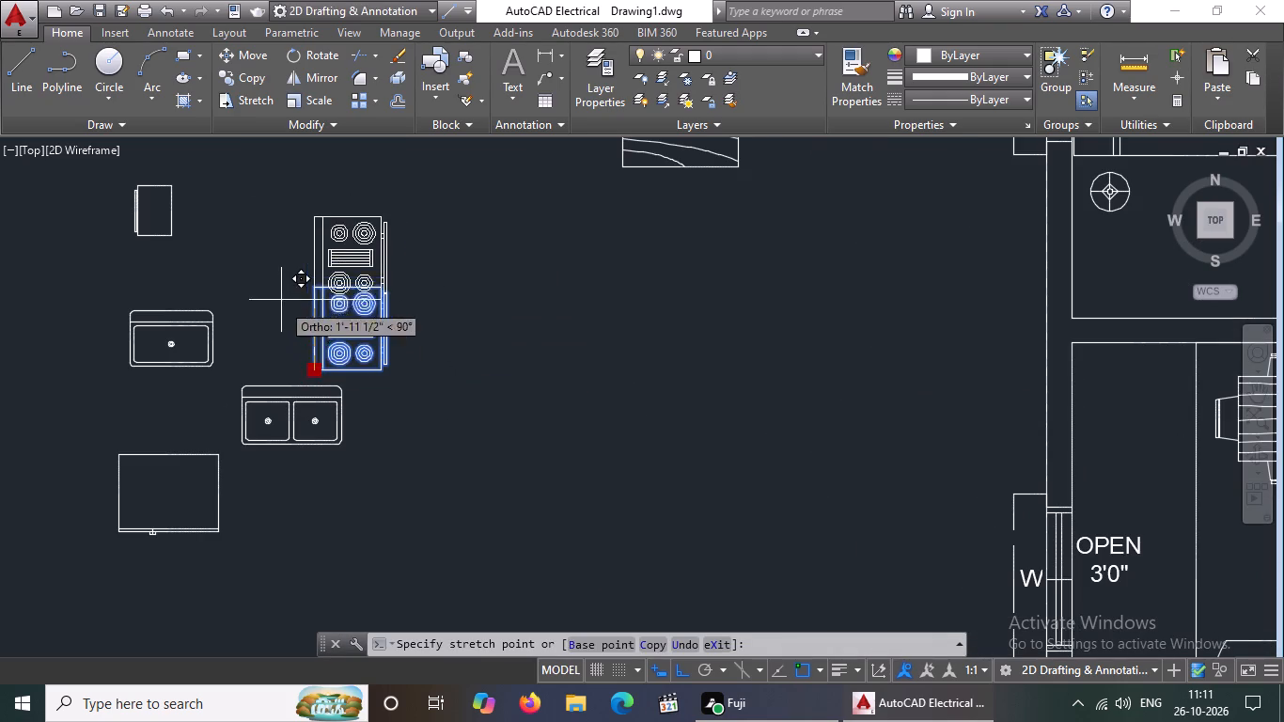
scroll(327, 308, "down", 4)
scroll(599, 372, "up", 3)
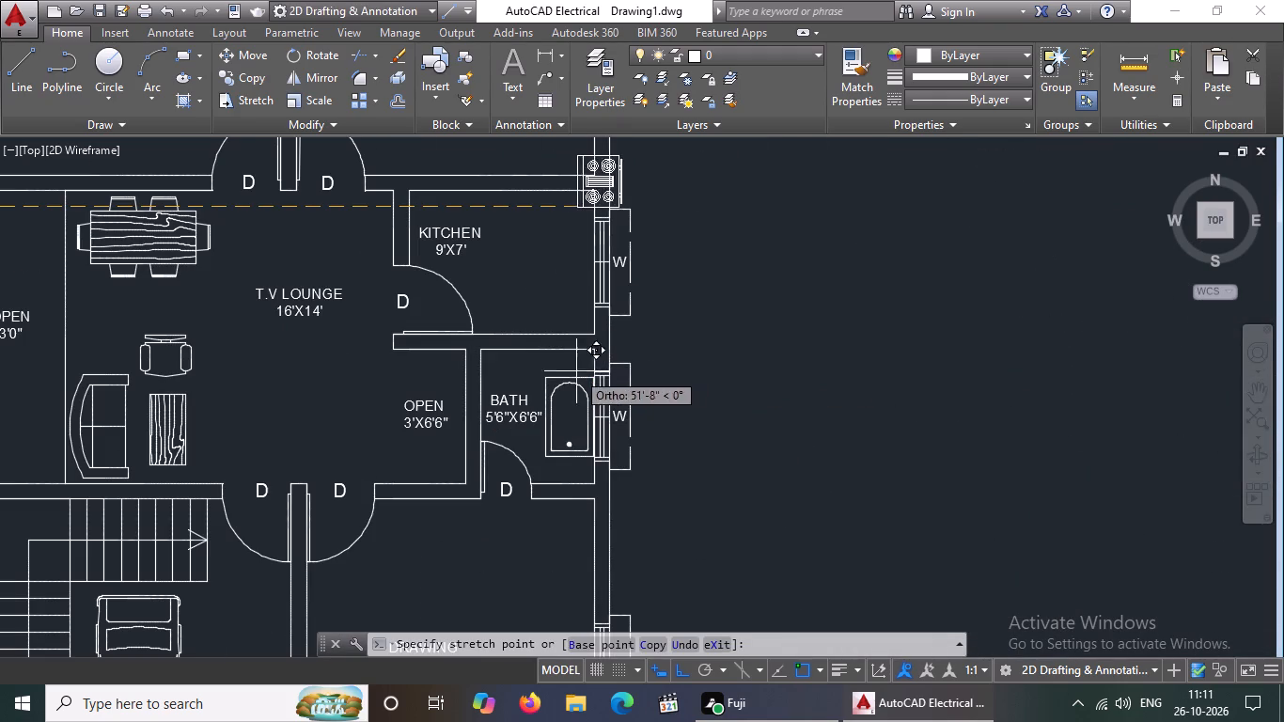
left_click(681, 668)
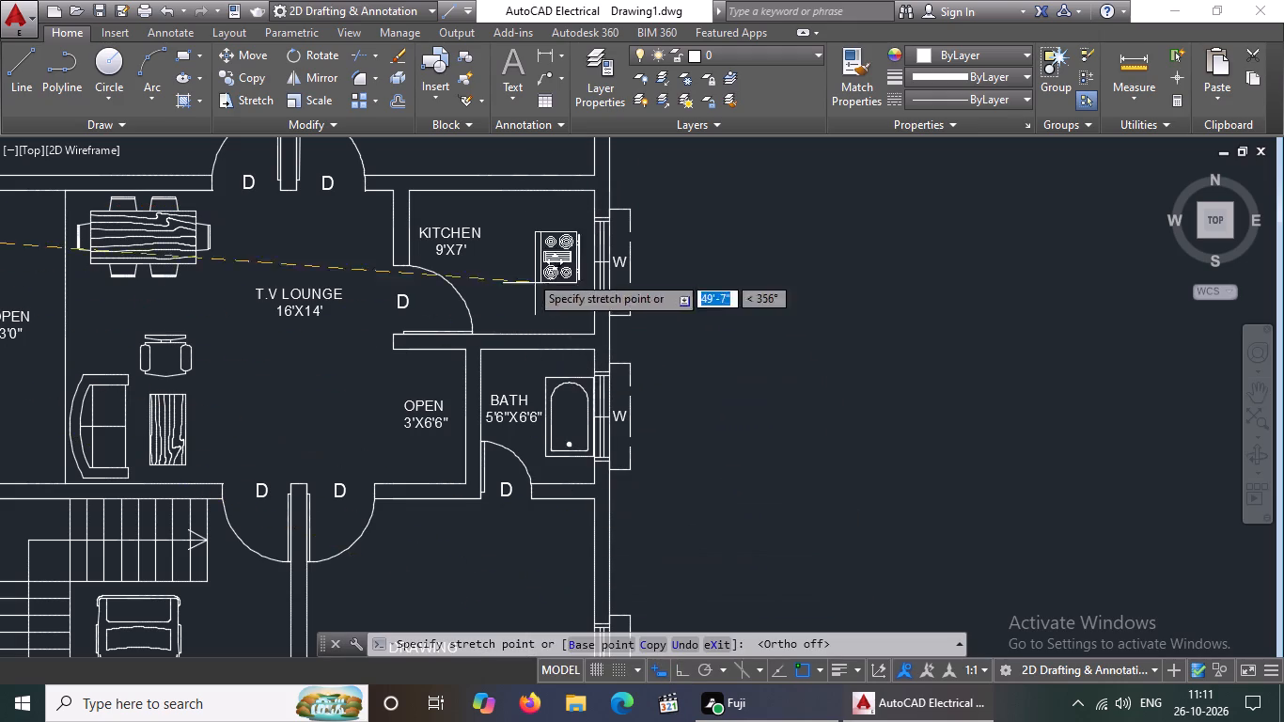
scroll(537, 288, "up", 2)
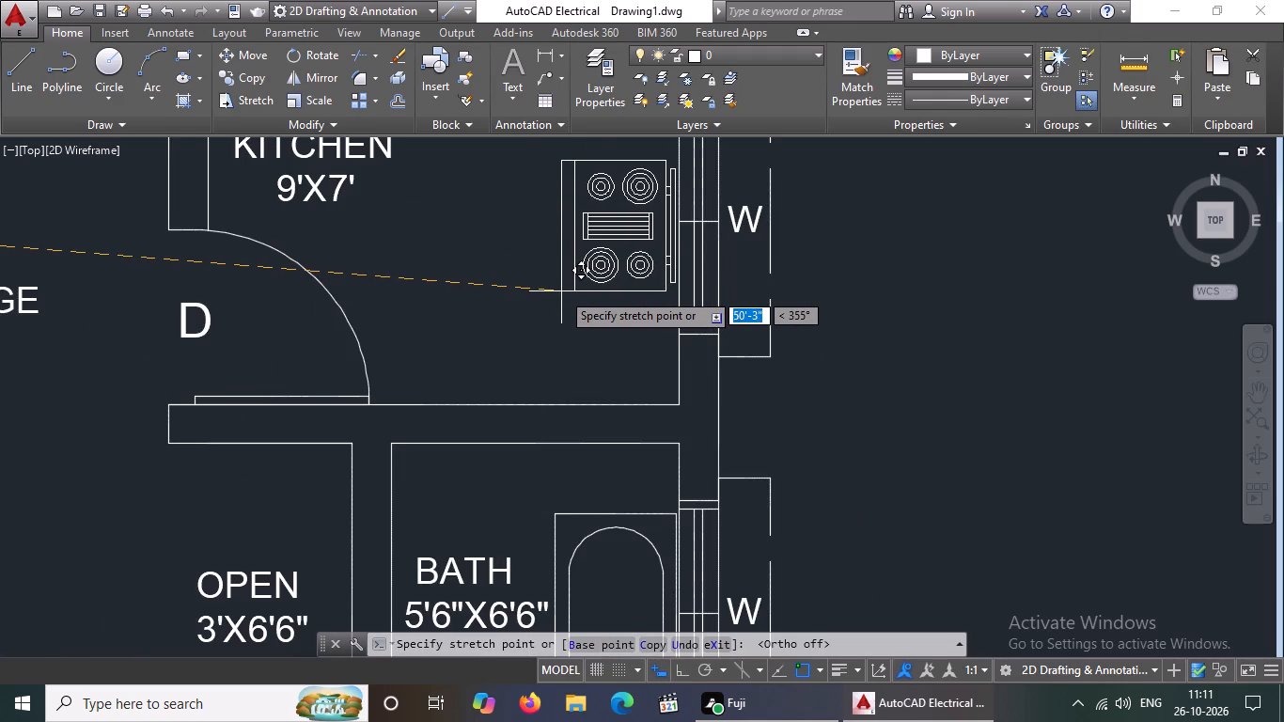
left_click(561, 291)
scroll(583, 309, "down", 2)
key("Escape")
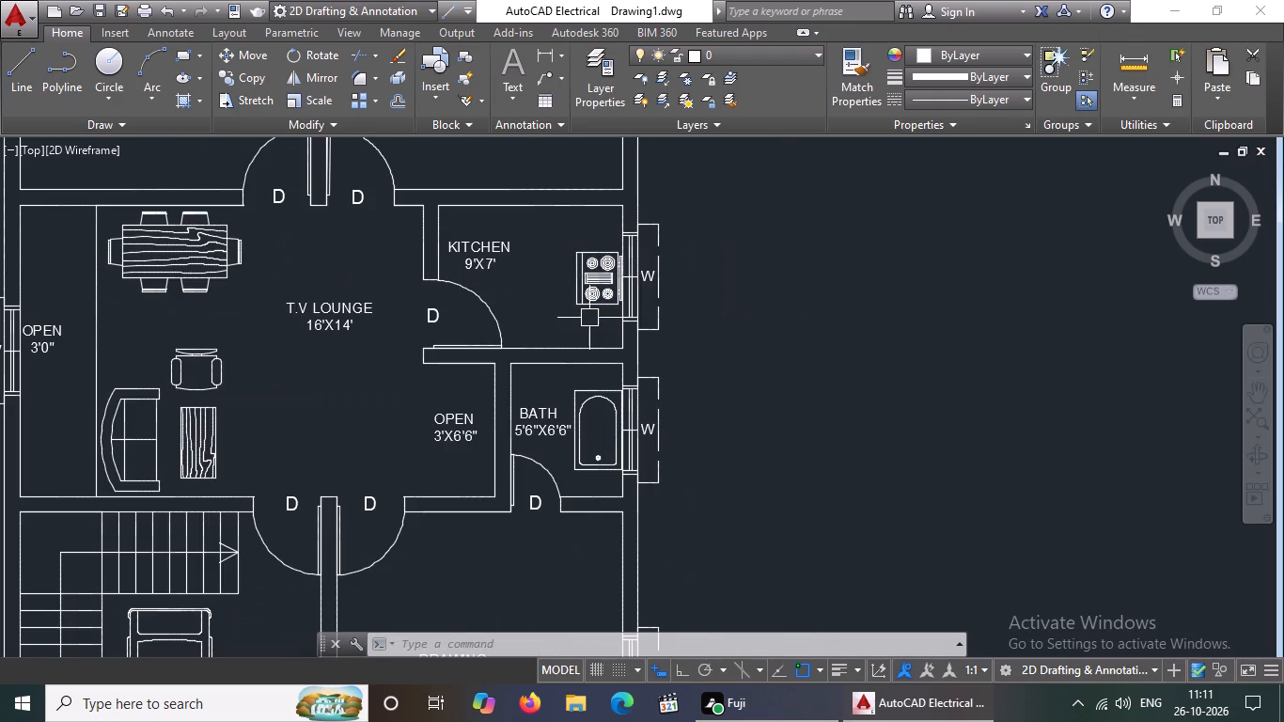
Move the KITCHEN 9'X7' label southeast, clear of the west wall and just beside the range-oven.
scroll(517, 310, "down", 1)
middle_click_drag(518, 314, 594, 328)
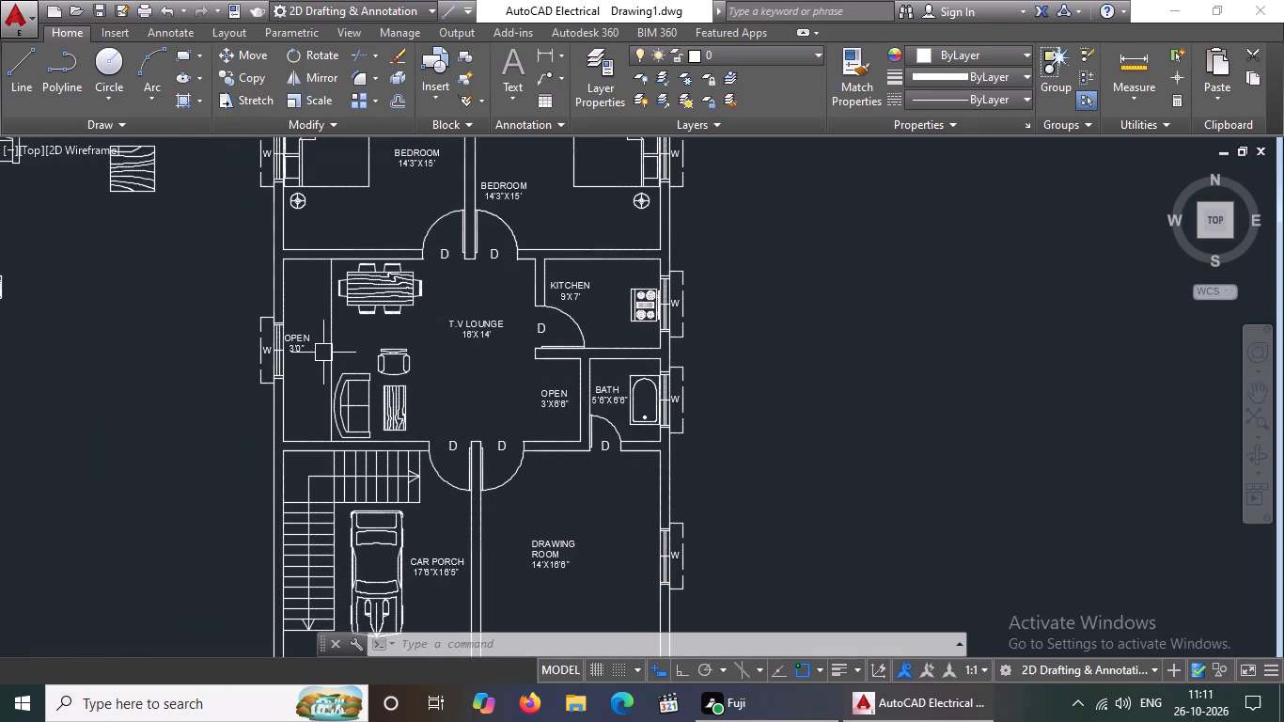
middle_click_drag(331, 347, 527, 348)
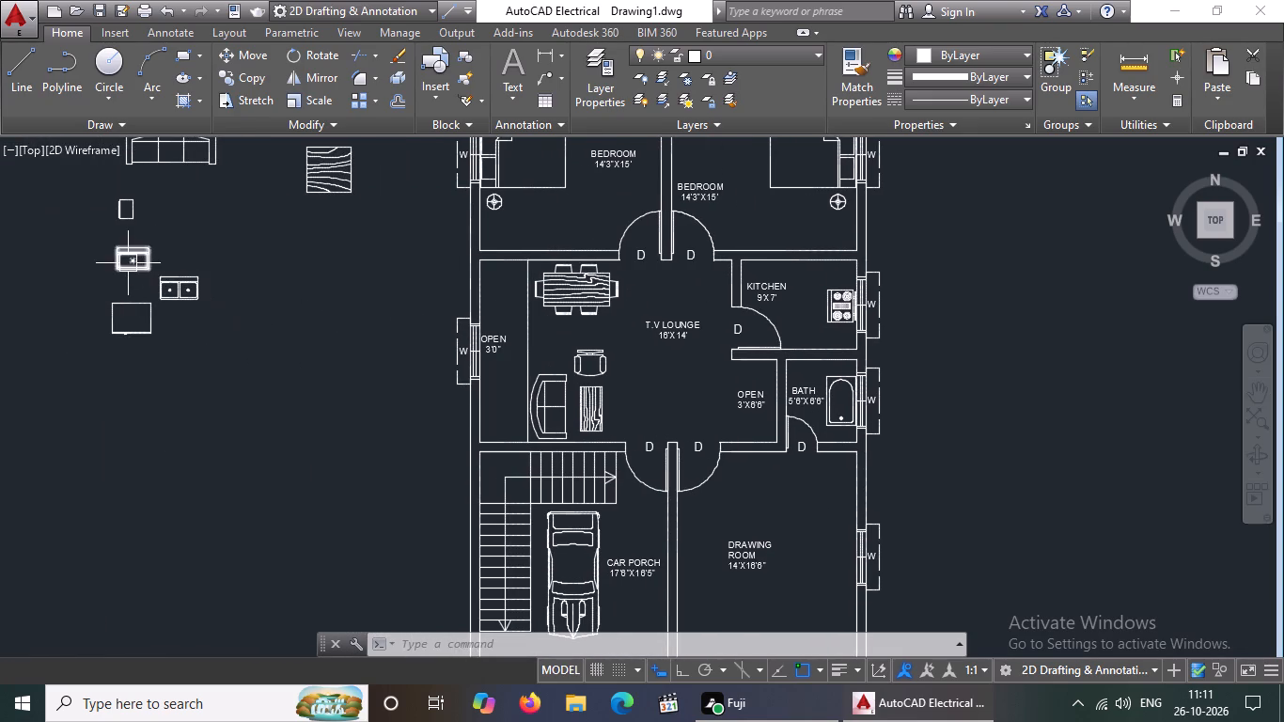
scroll(816, 295, "up", 2)
left_click(692, 273)
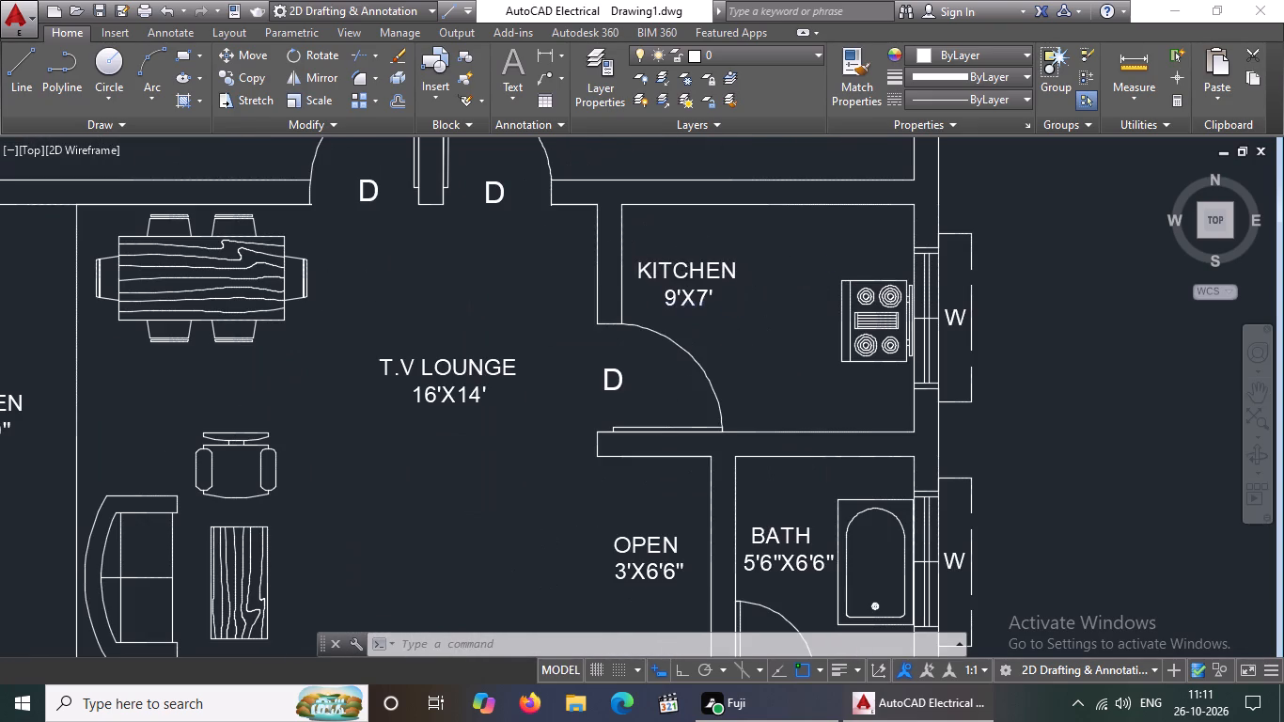
left_click_drag(634, 261, 657, 274)
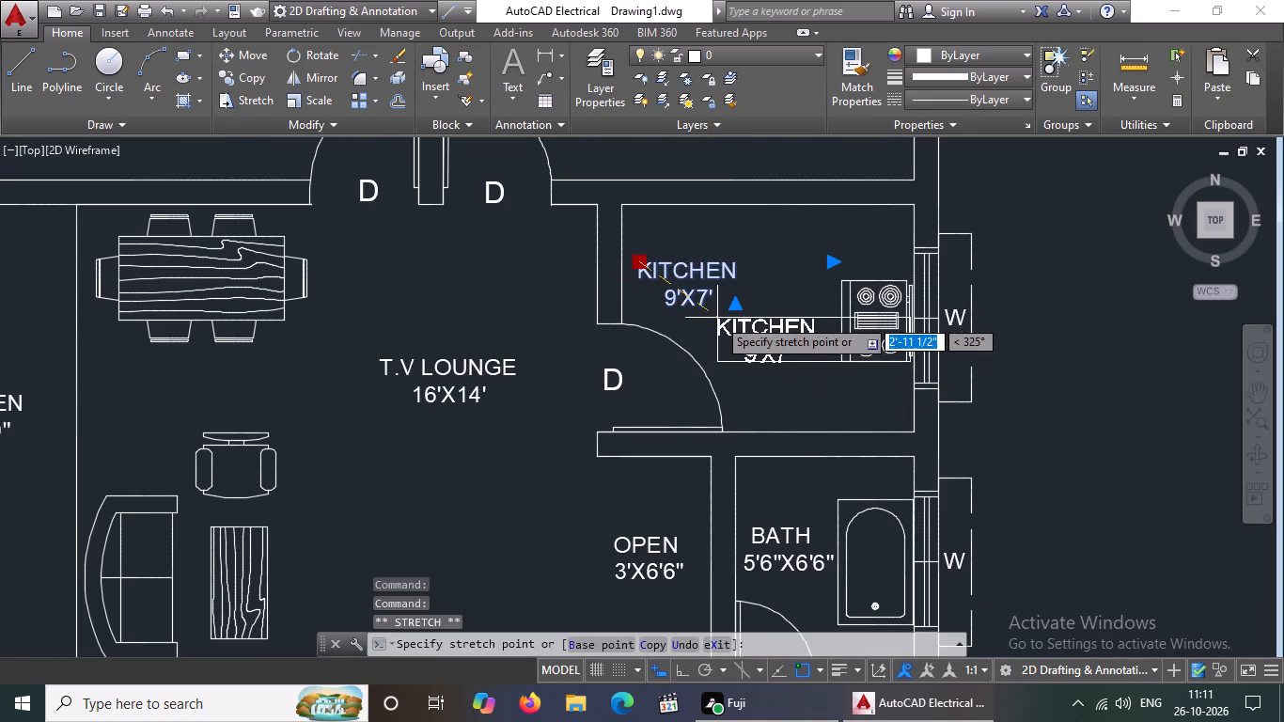
left_click(722, 310)
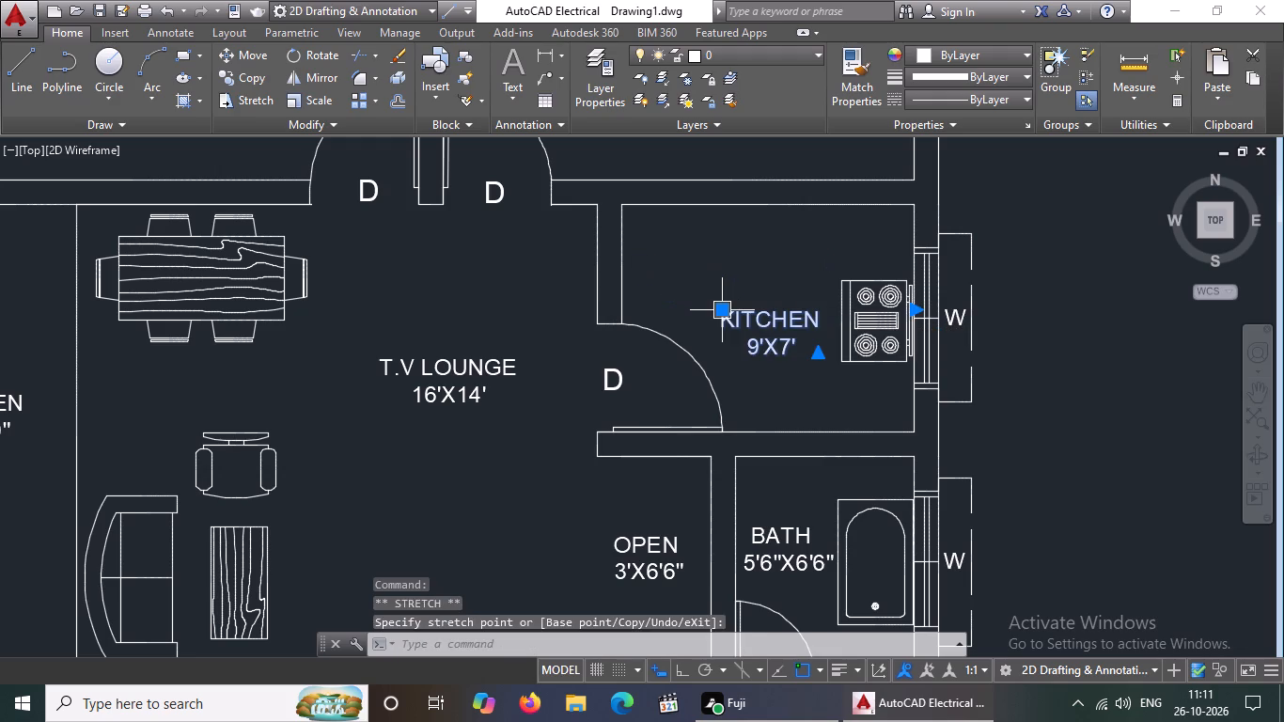
key("Escape")
Rotate the single-bowl sink block 90° counterclockwise about a point near its drain, with Ortho on.
scroll(547, 310, "down", 2)
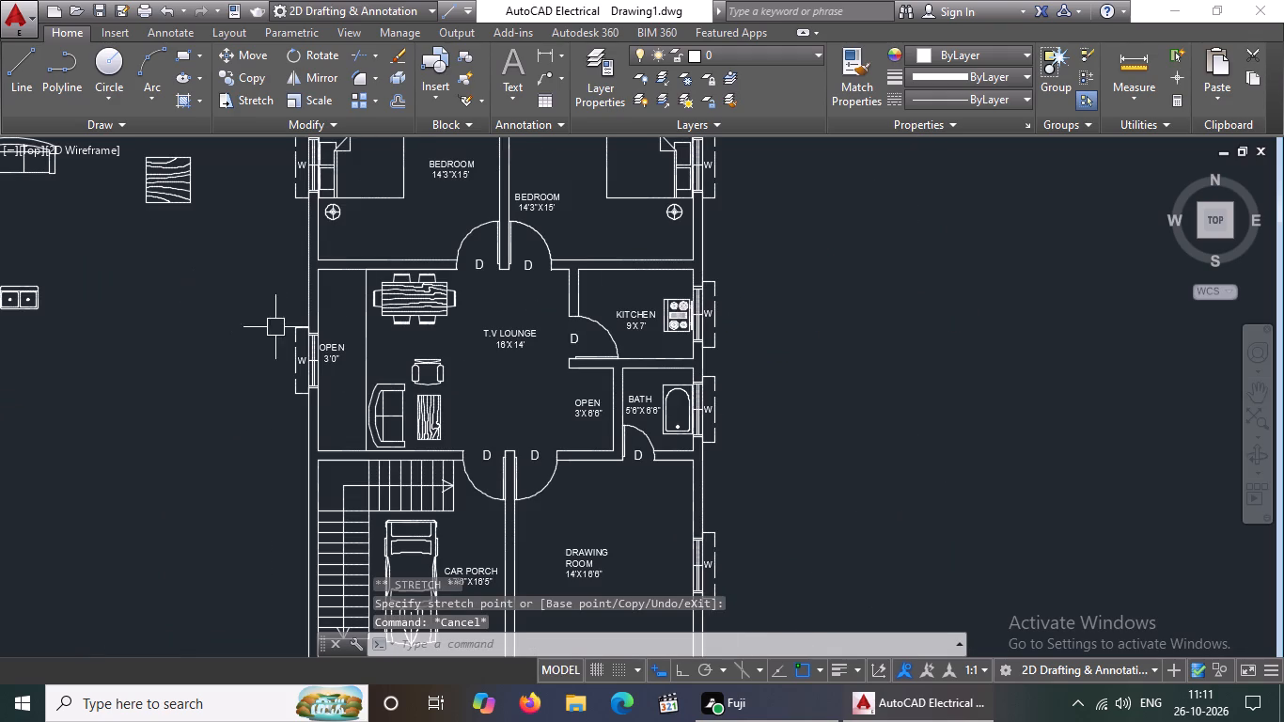
middle_click_drag(270, 358, 446, 378)
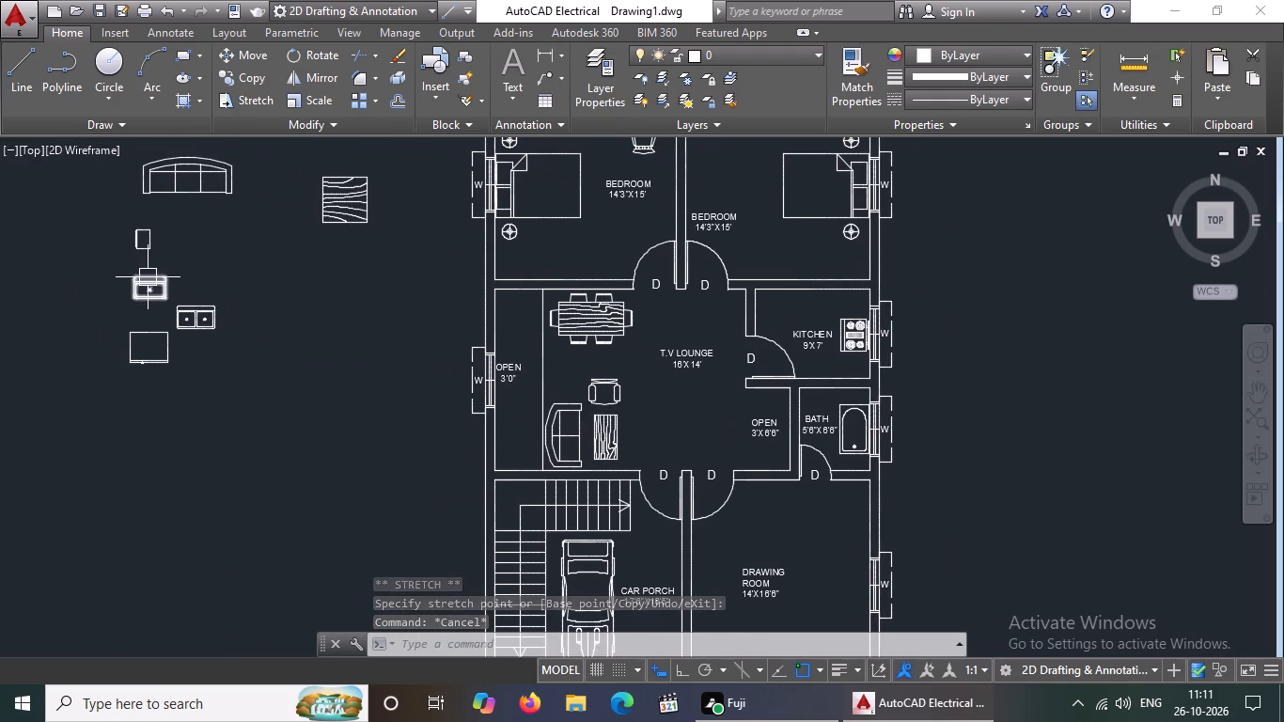
left_click(148, 277)
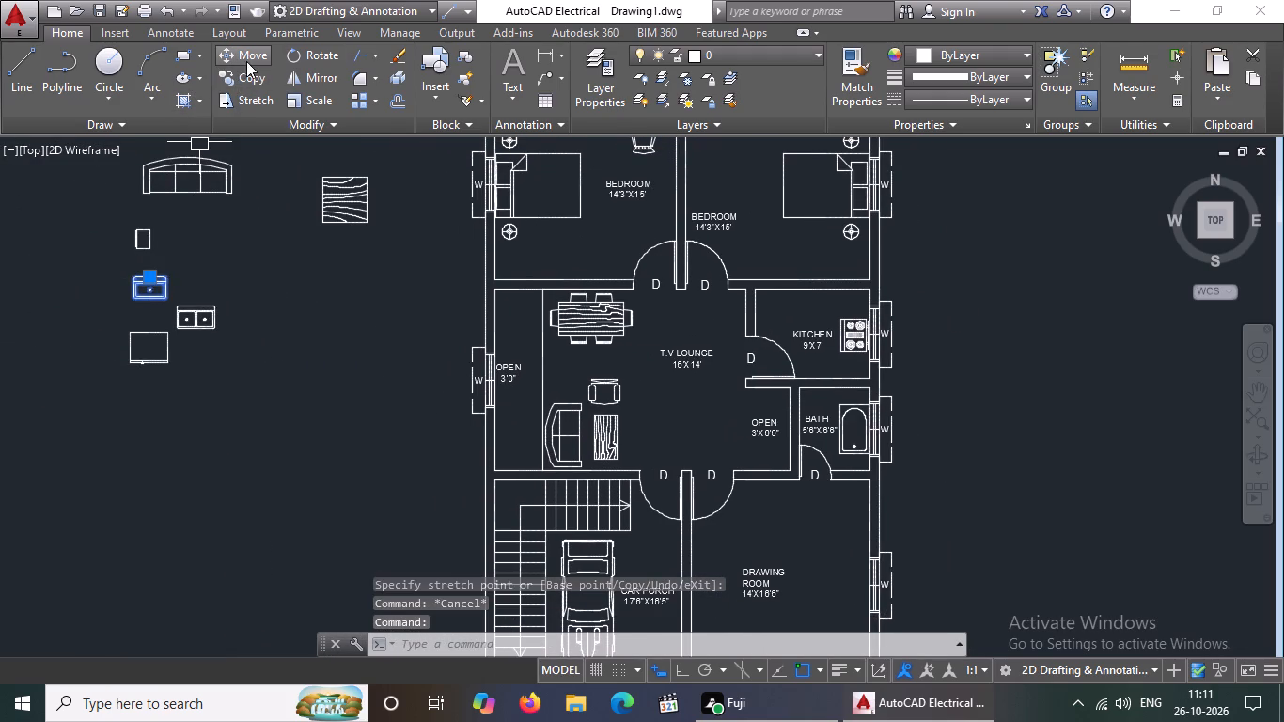
left_click(324, 46)
left_click(148, 290)
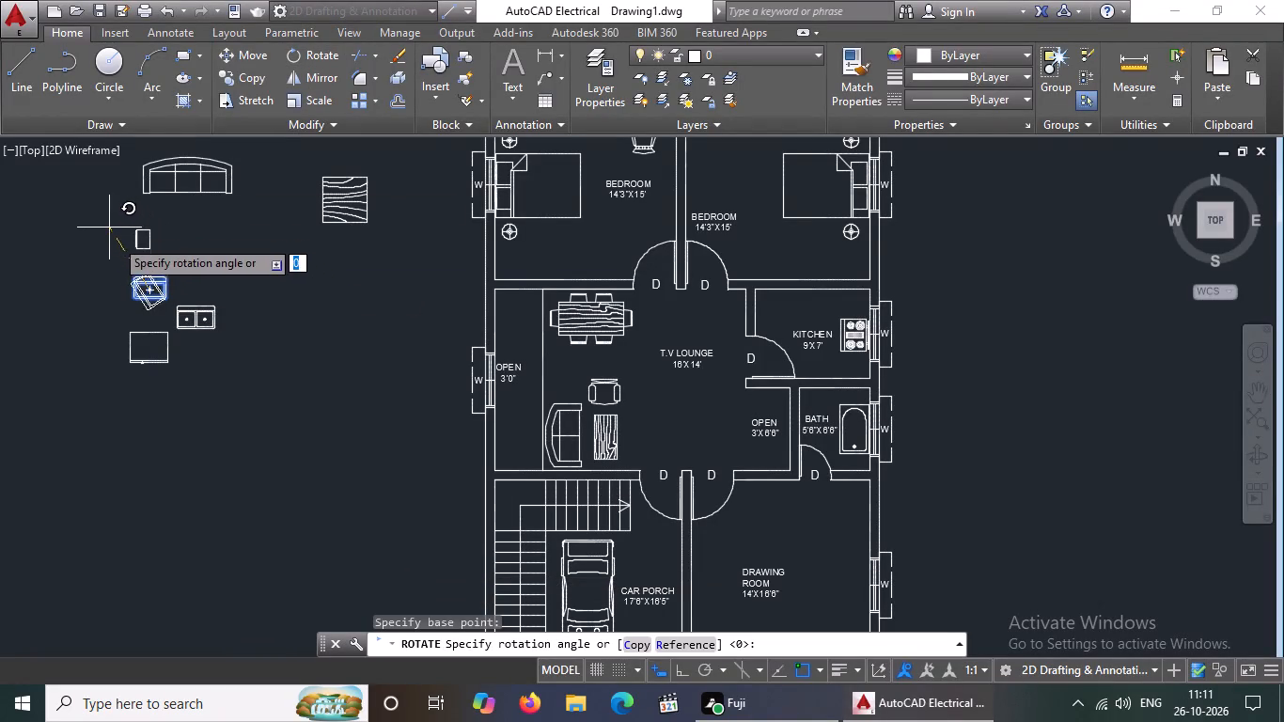
left_click(679, 668)
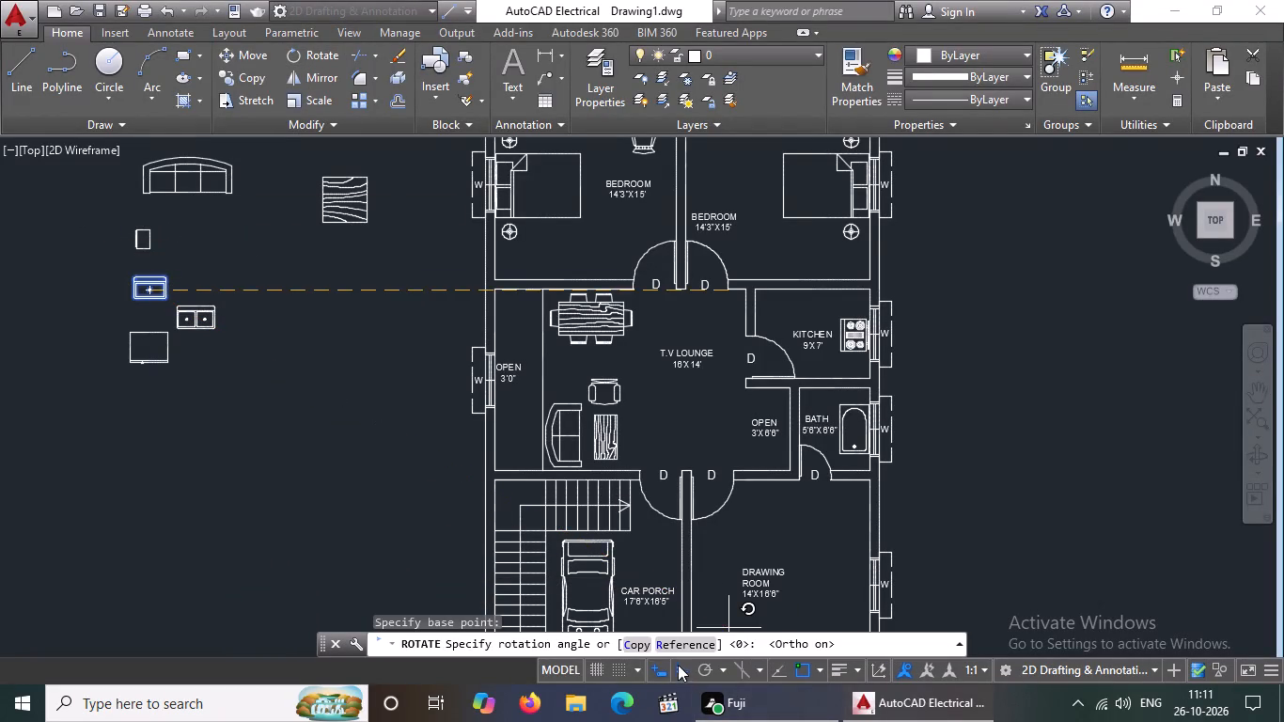
left_click(109, 208)
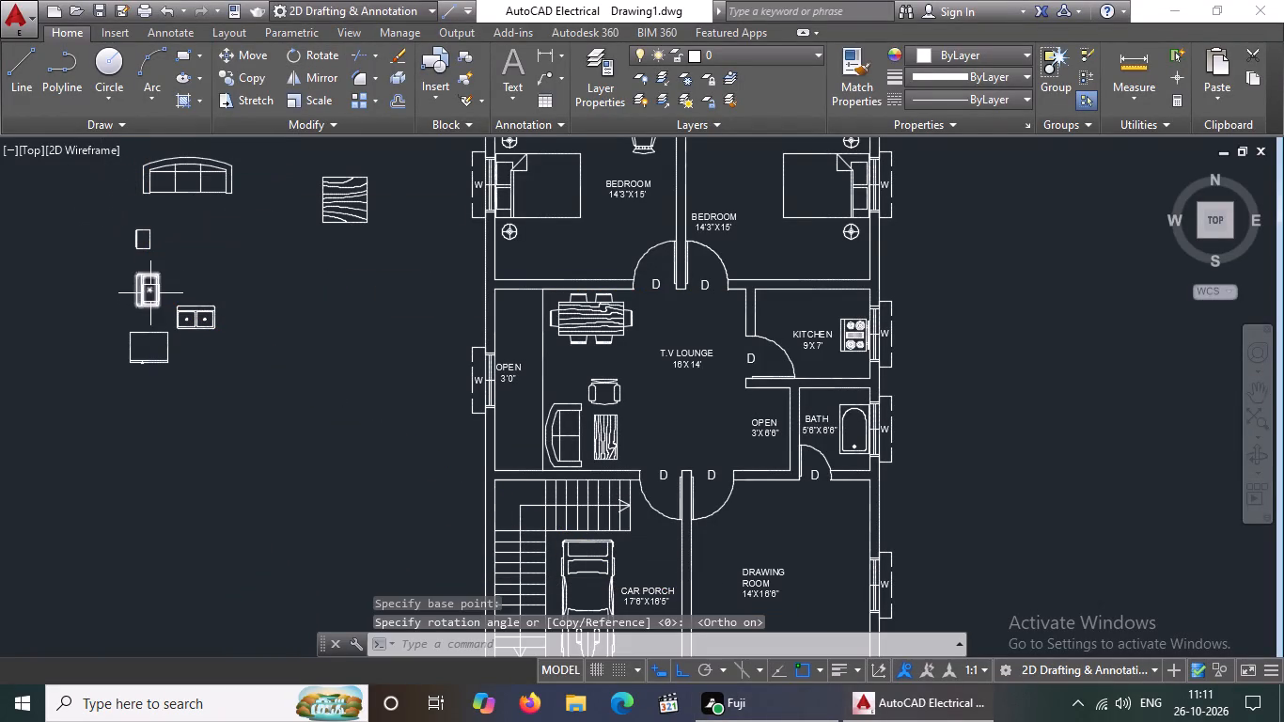
Move the rotated single-bowl sink into the kitchen, with its back against the west wall north of the door.
left_click(150, 292)
left_click_drag(134, 289, 167, 297)
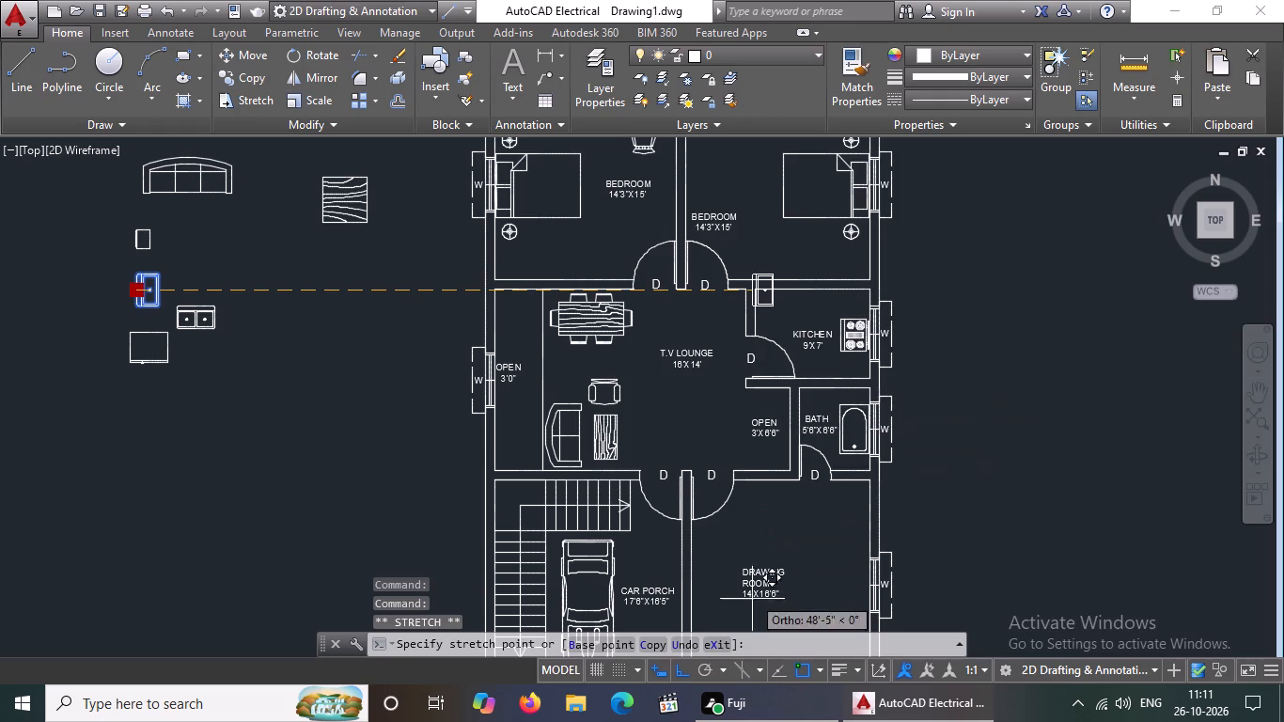
left_click_drag(682, 674, 691, 648)
scroll(771, 294, "up", 2)
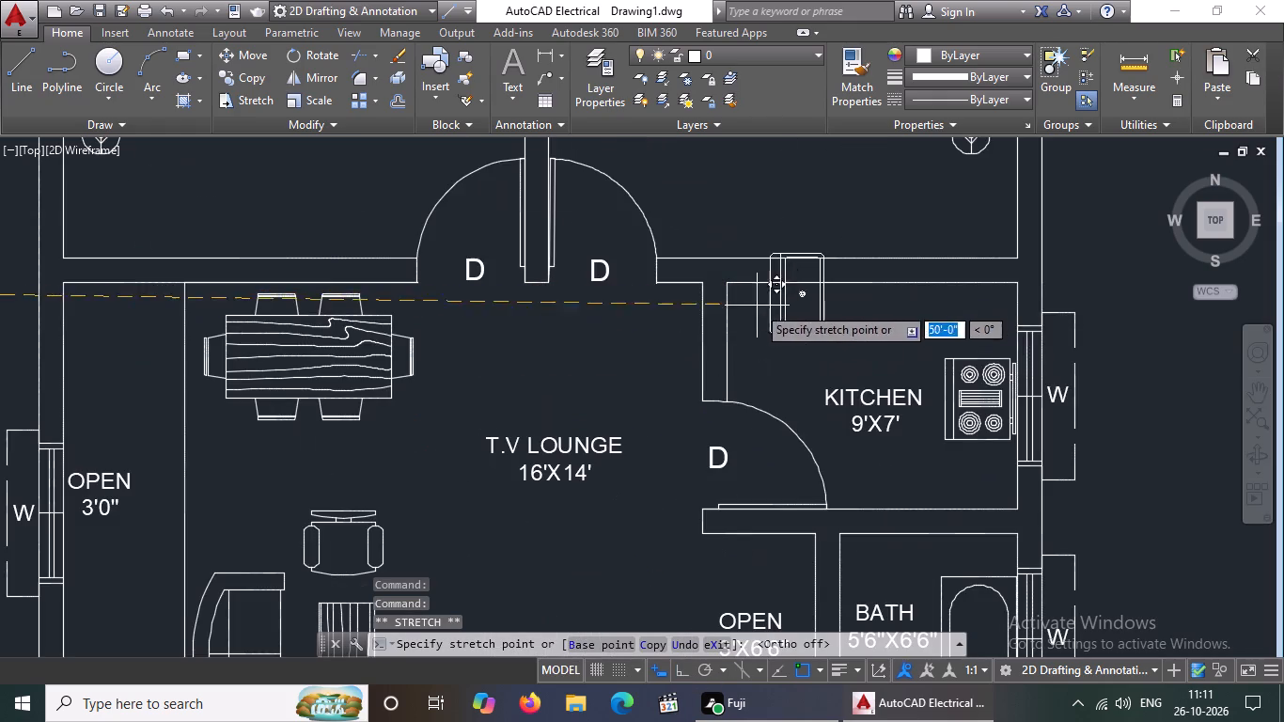
scroll(729, 360, "up", 1)
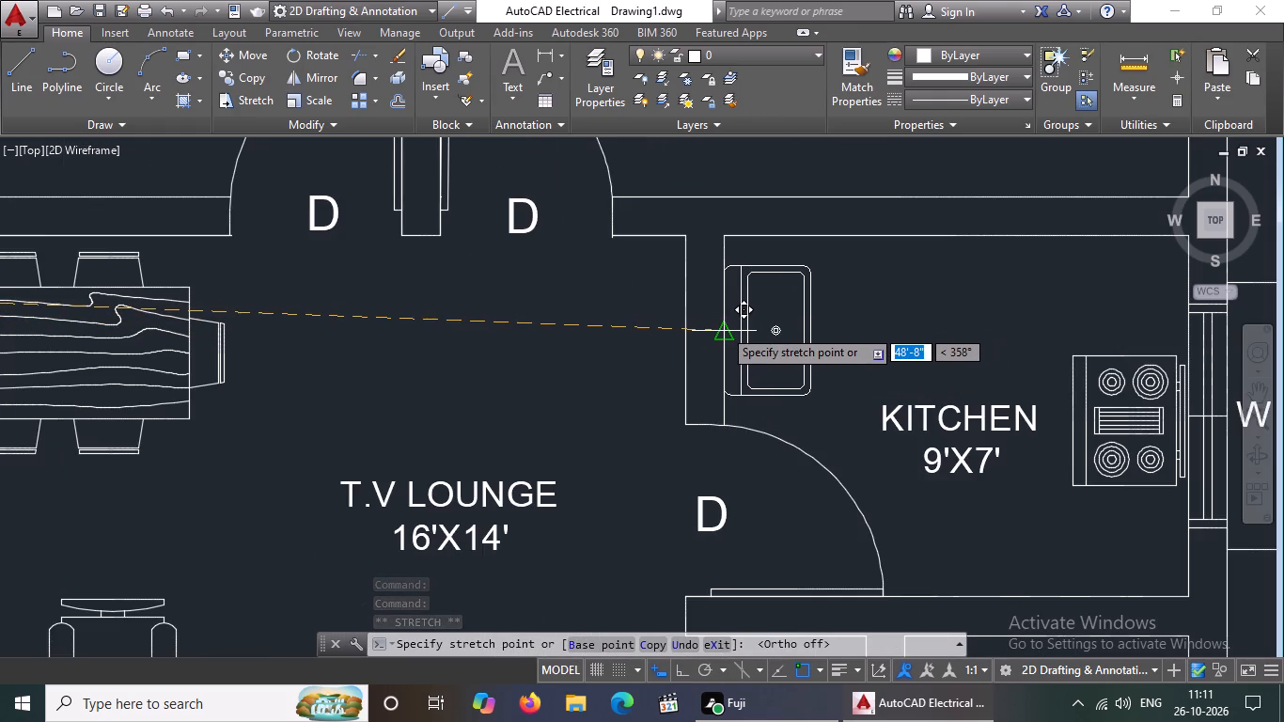
left_click(726, 323)
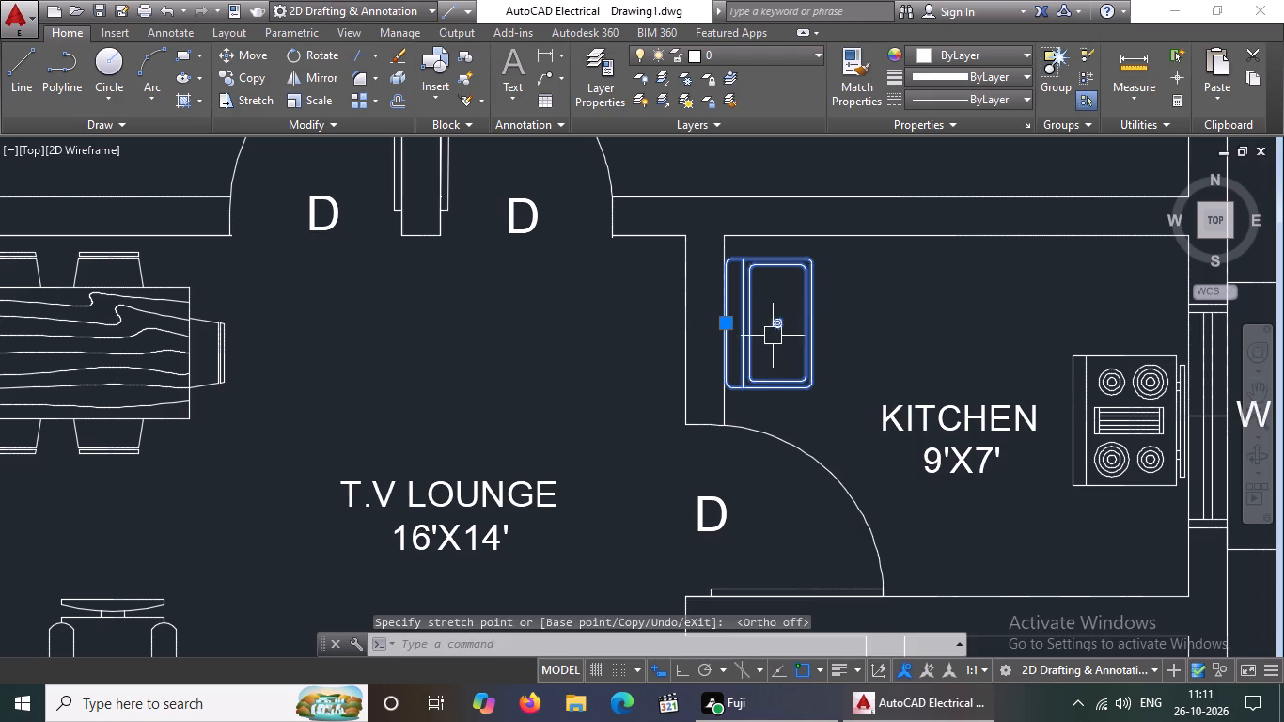
key("Escape")
scroll(974, 449, "down", 3)
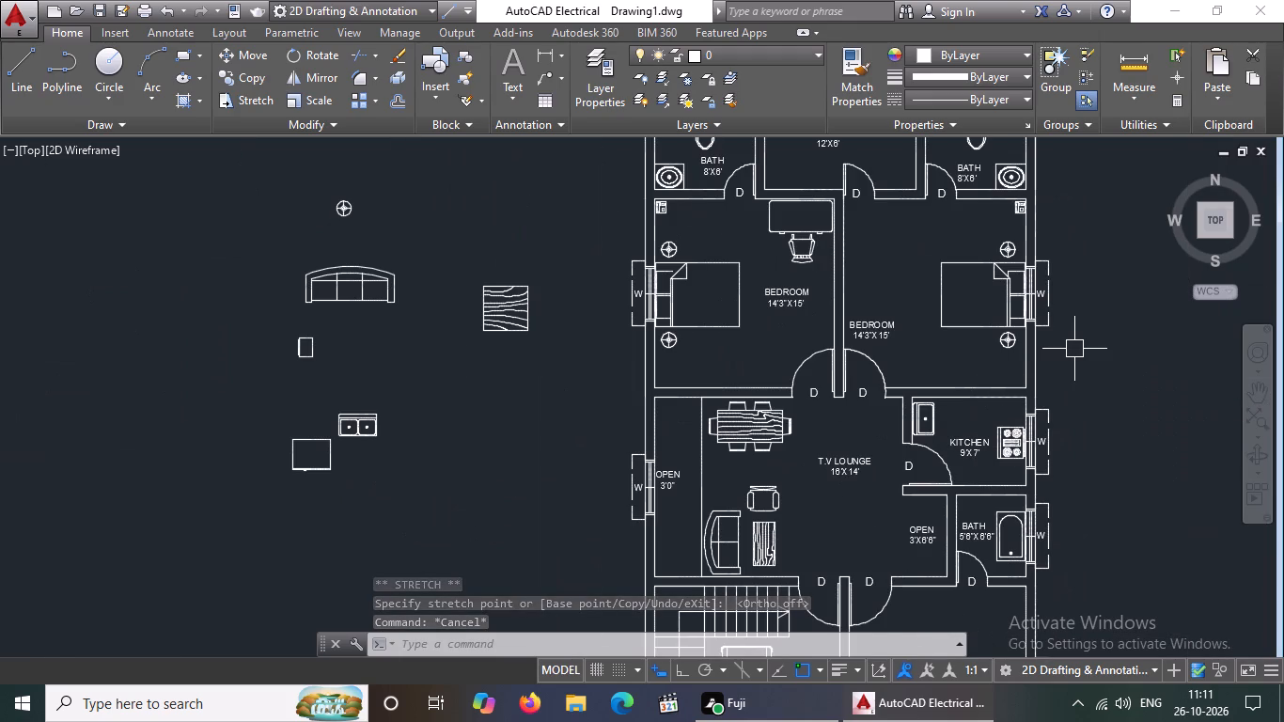
key("Escape")
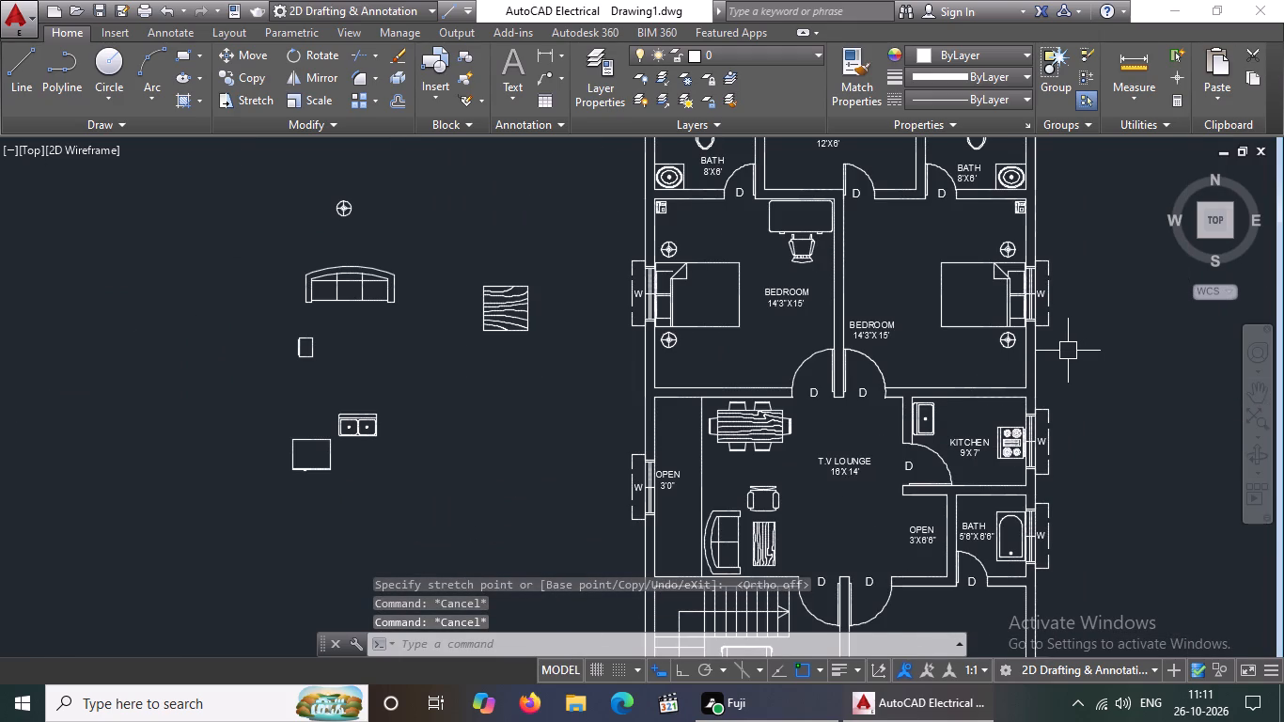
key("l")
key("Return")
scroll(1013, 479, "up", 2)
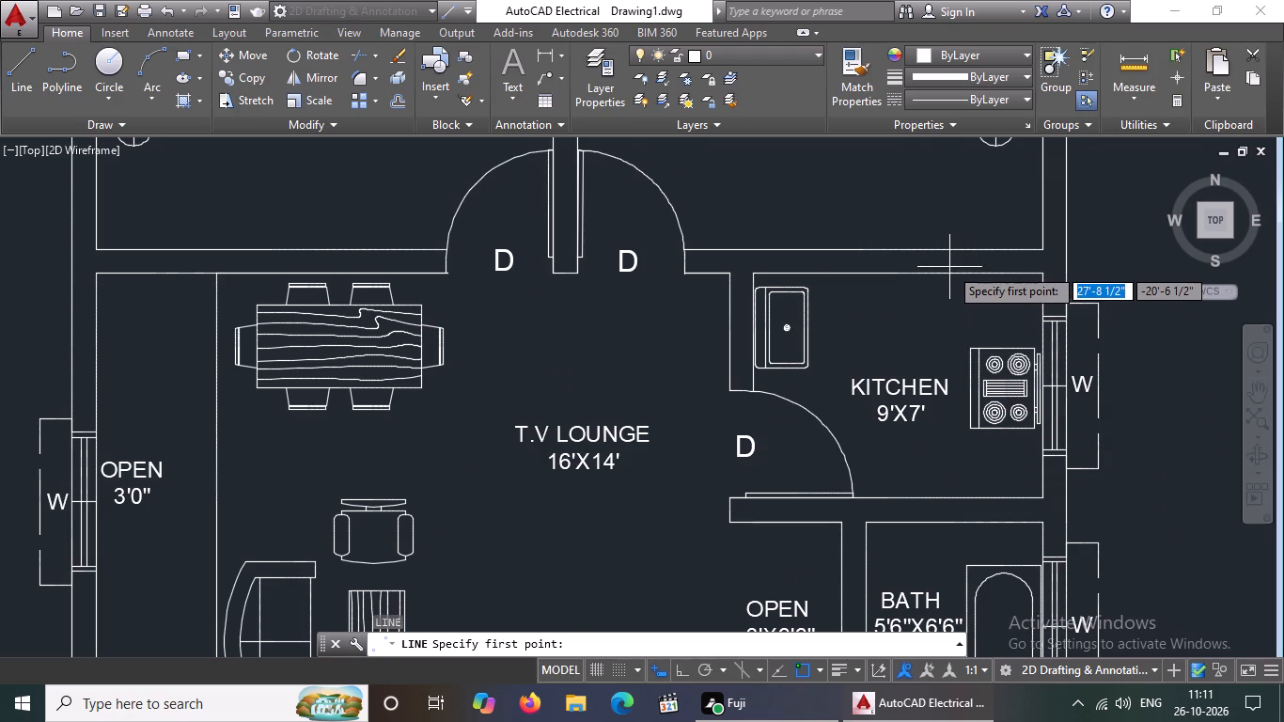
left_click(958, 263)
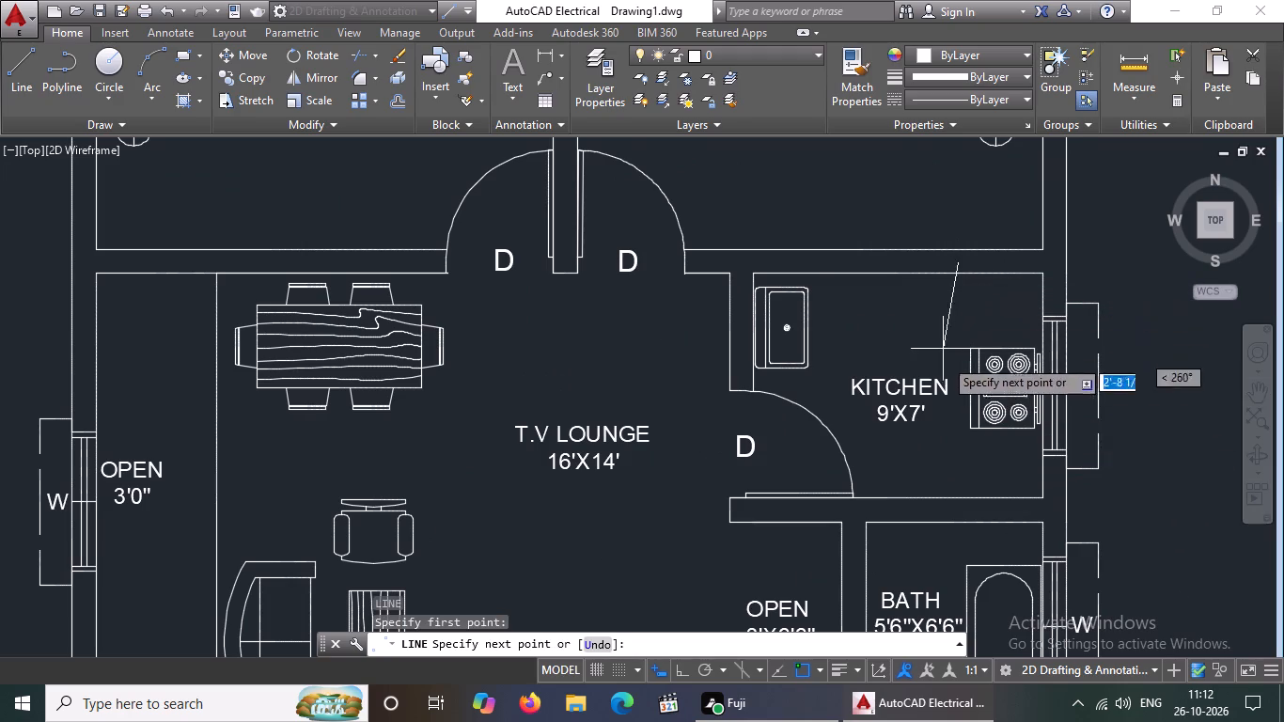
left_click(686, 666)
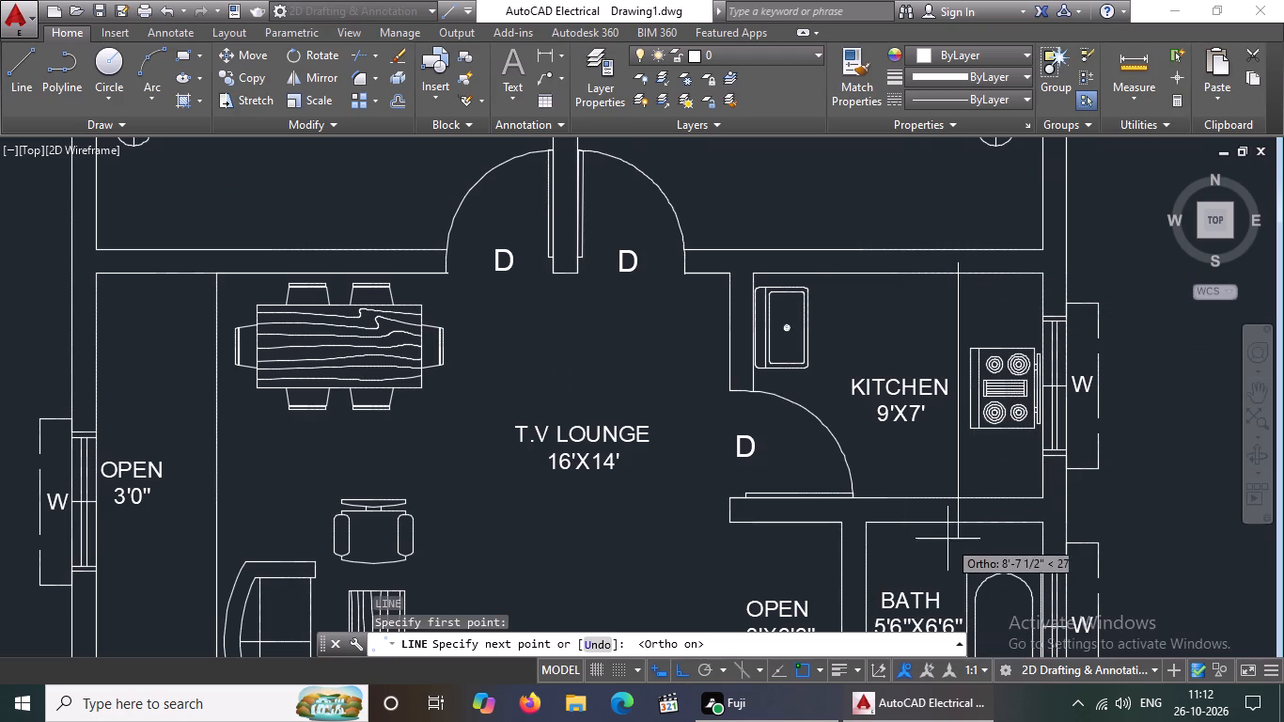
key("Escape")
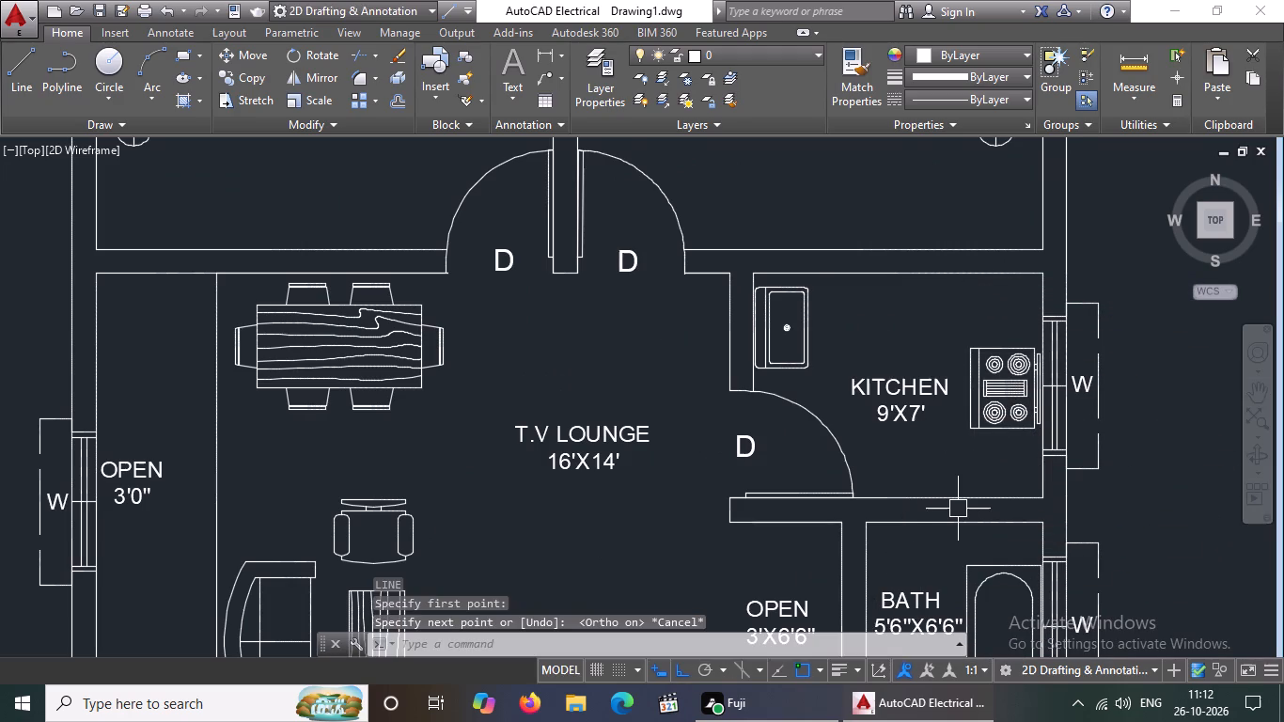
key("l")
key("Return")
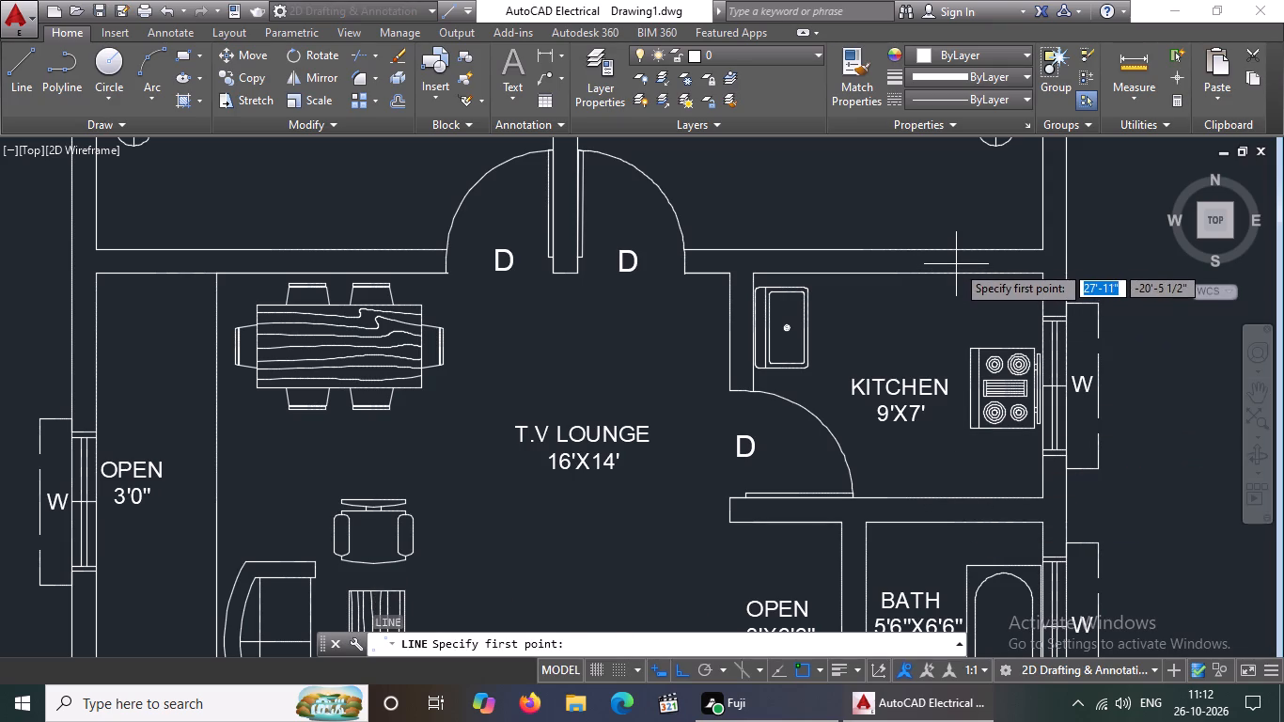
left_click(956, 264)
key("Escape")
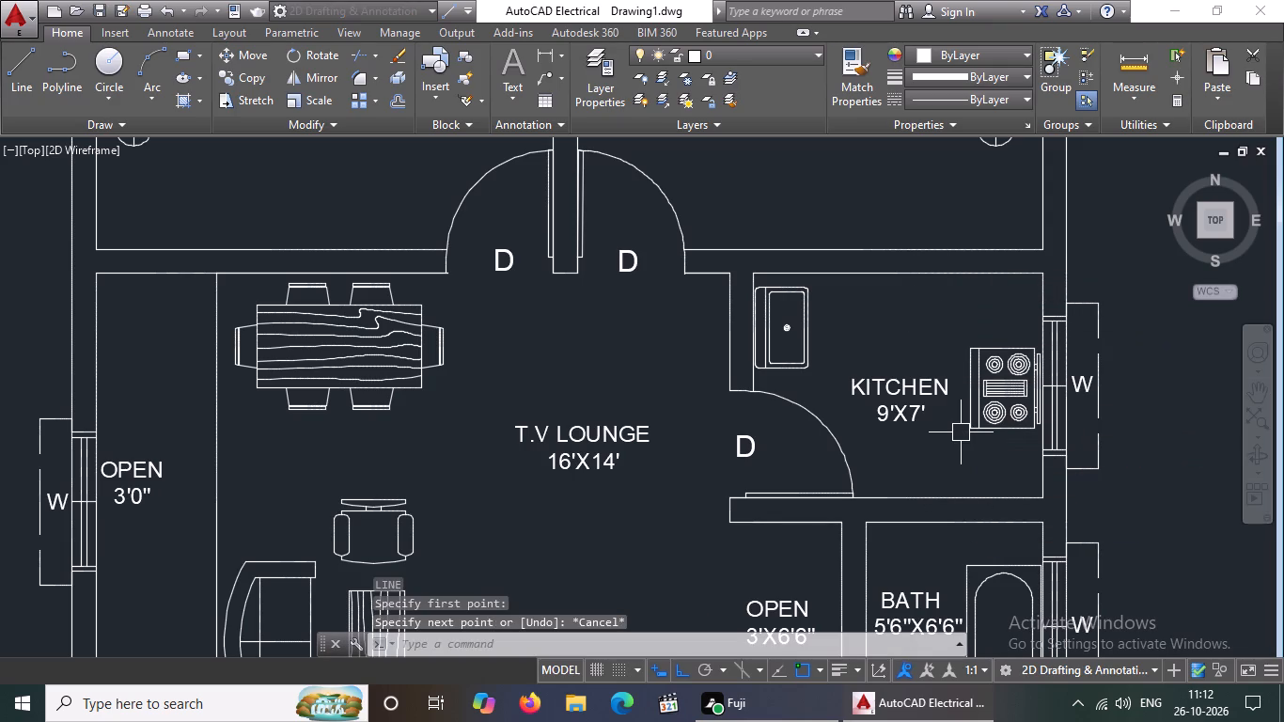
Draw a vertical counter-edge line just west of the range-oven, crossing the kitchen's north and south wall faces.
key("l")
key("Return")
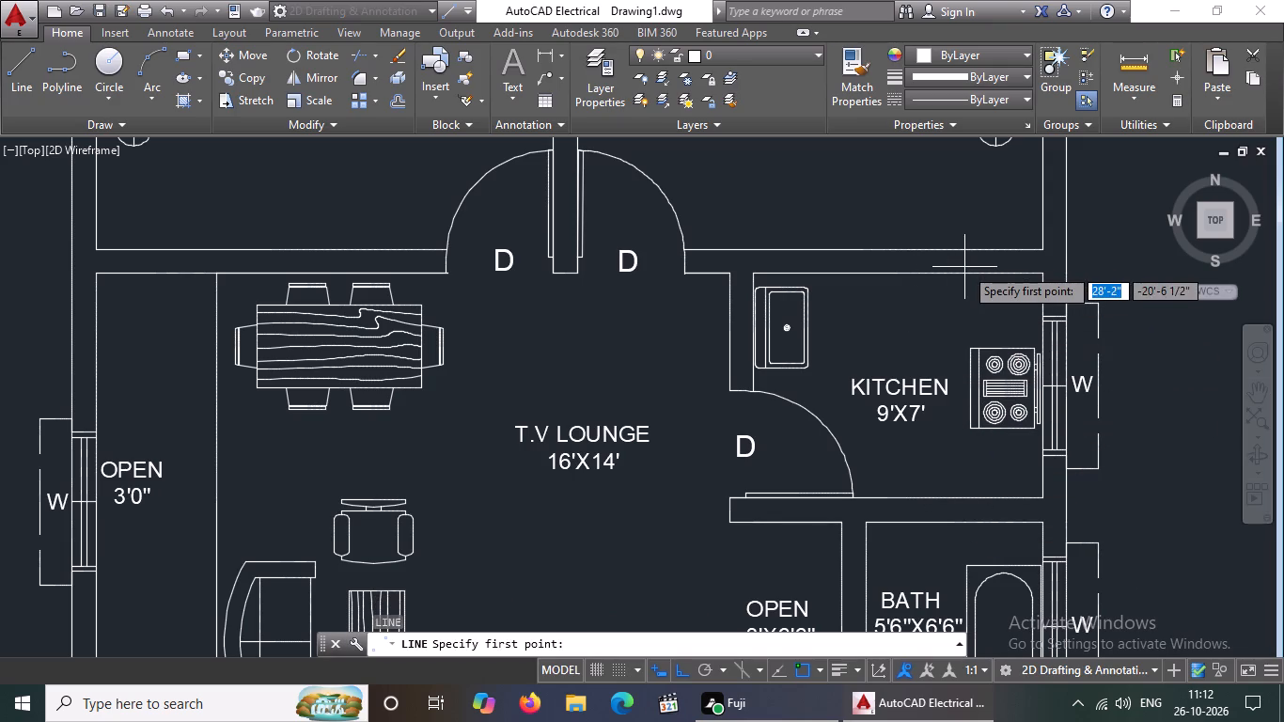
left_click(960, 267)
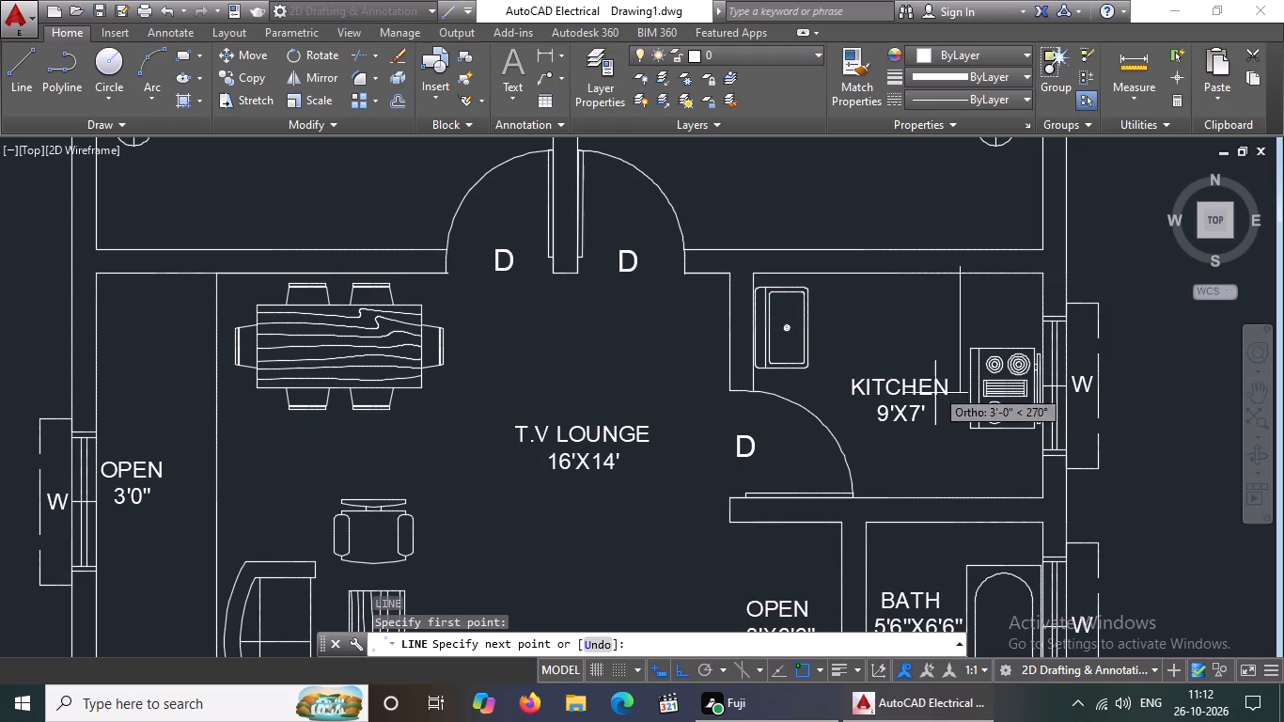
left_click(969, 508)
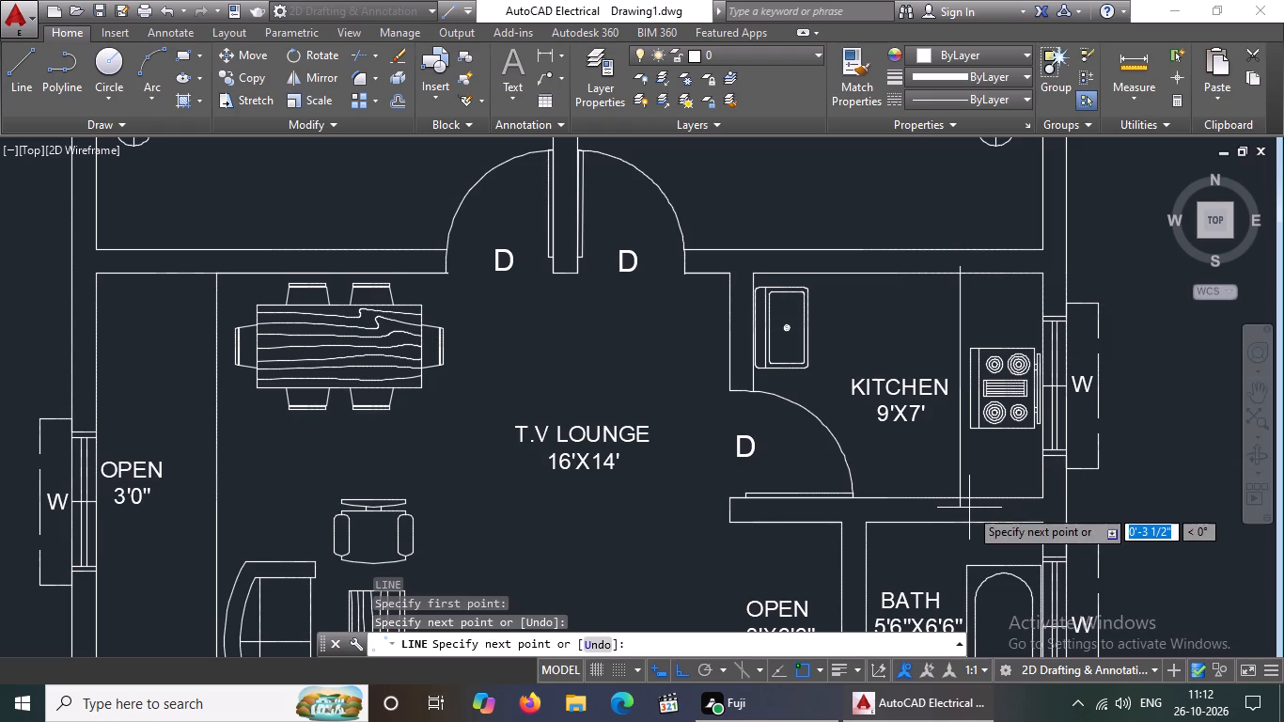
key("Escape")
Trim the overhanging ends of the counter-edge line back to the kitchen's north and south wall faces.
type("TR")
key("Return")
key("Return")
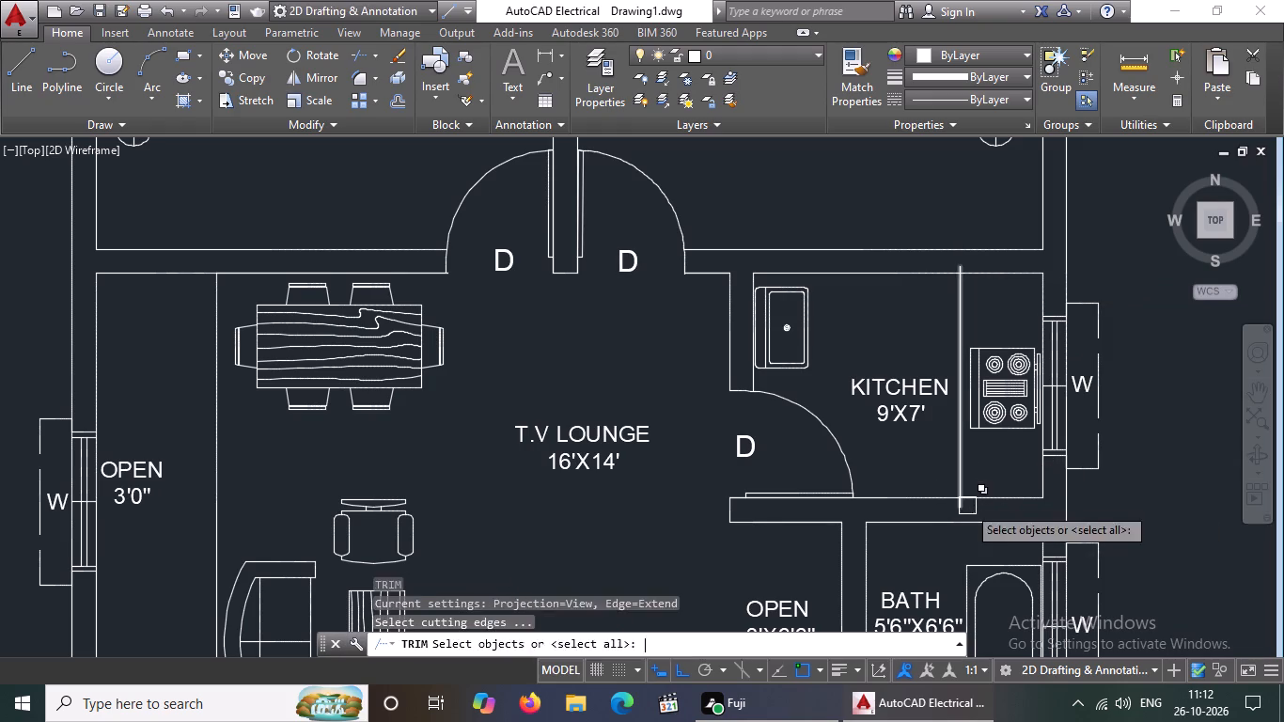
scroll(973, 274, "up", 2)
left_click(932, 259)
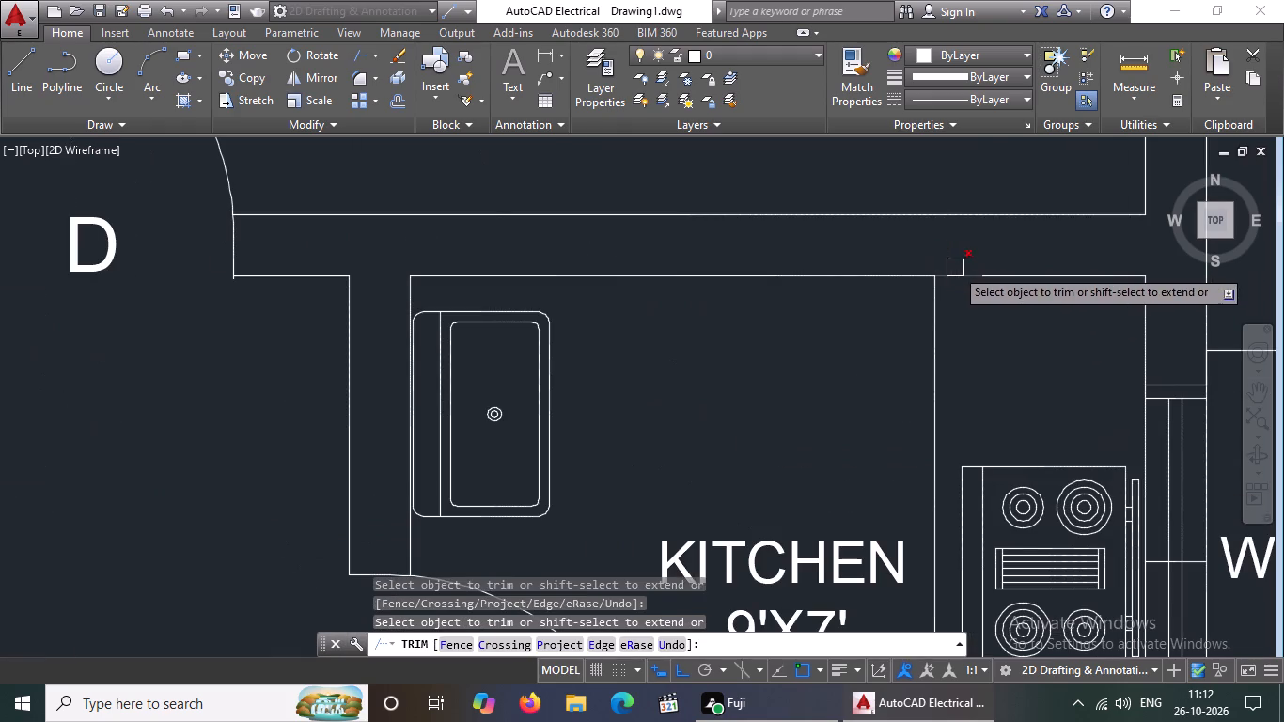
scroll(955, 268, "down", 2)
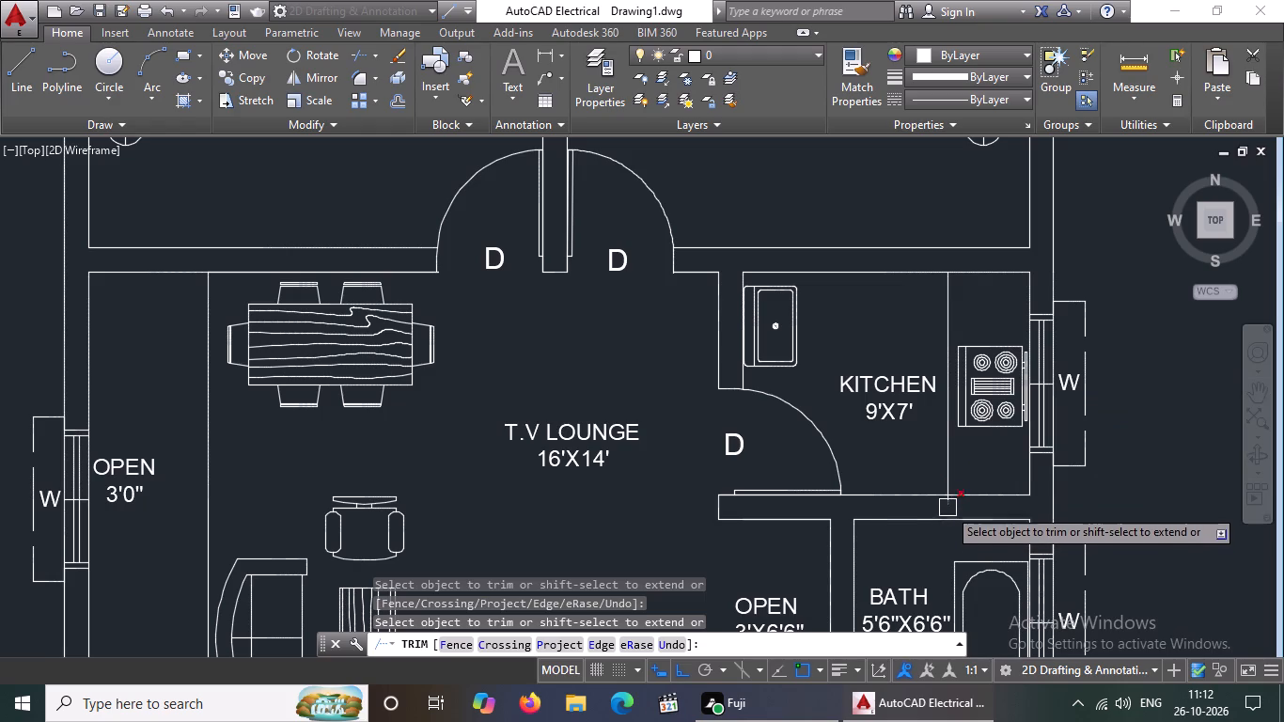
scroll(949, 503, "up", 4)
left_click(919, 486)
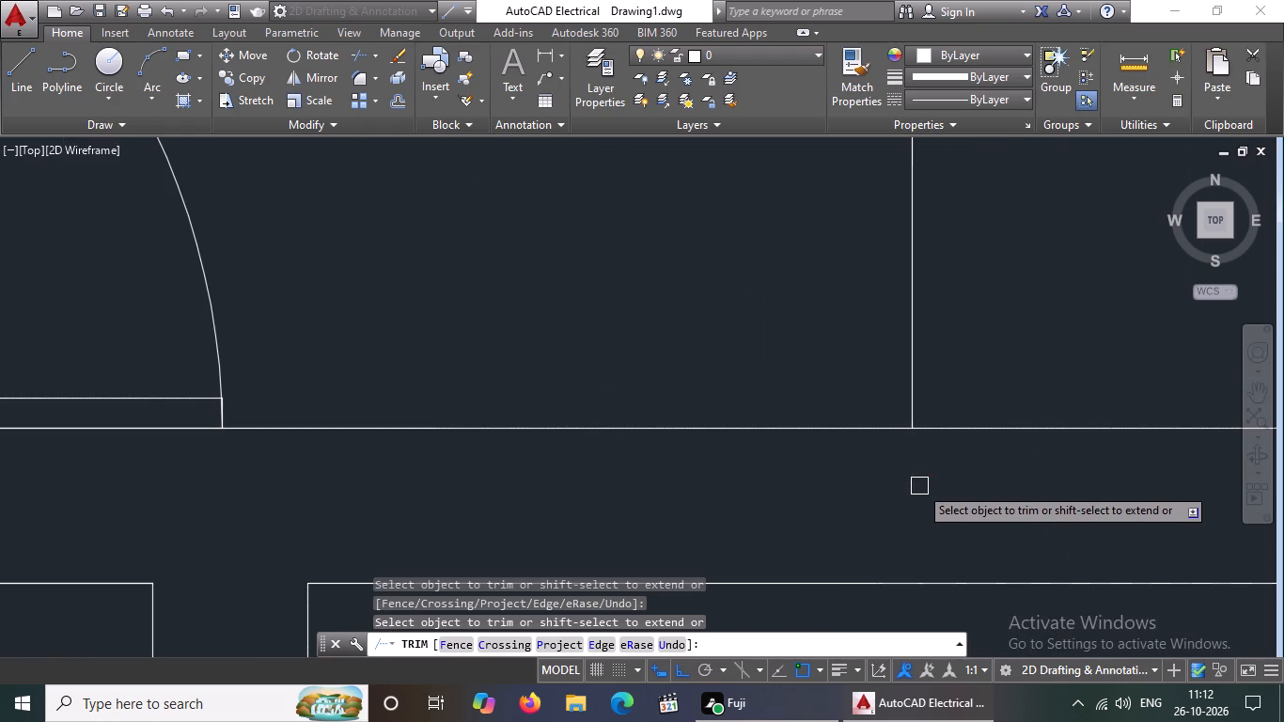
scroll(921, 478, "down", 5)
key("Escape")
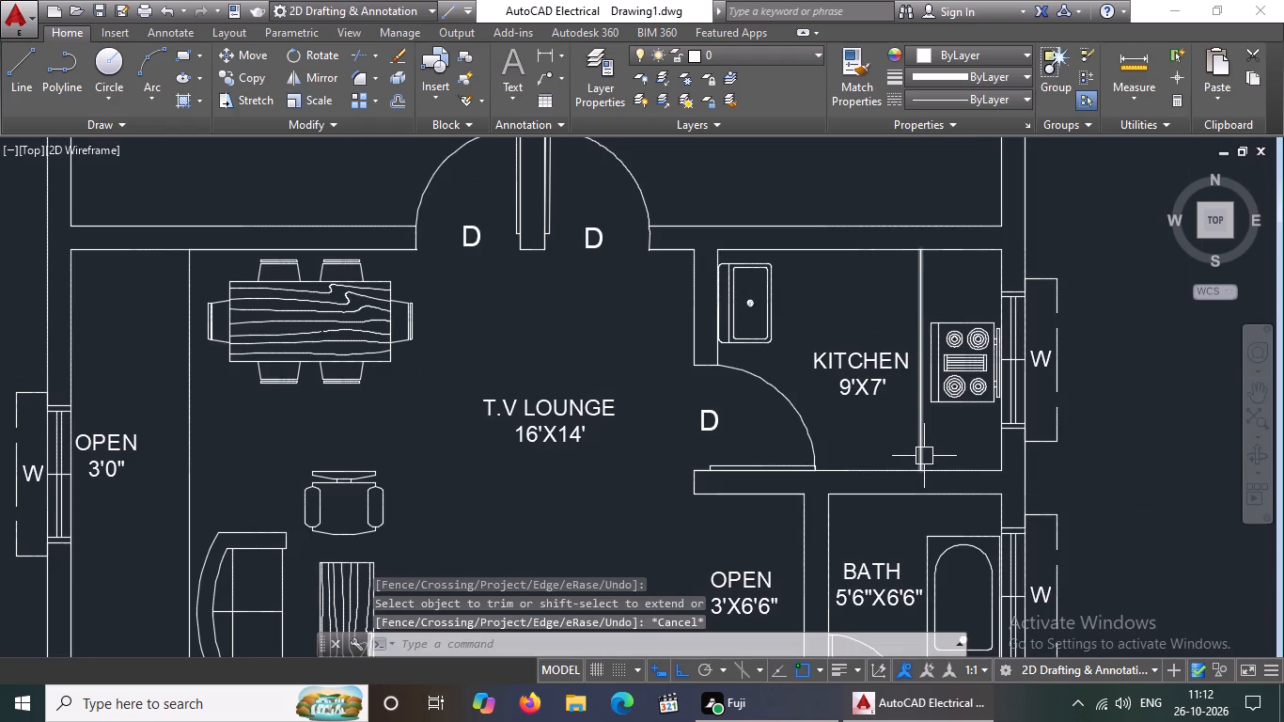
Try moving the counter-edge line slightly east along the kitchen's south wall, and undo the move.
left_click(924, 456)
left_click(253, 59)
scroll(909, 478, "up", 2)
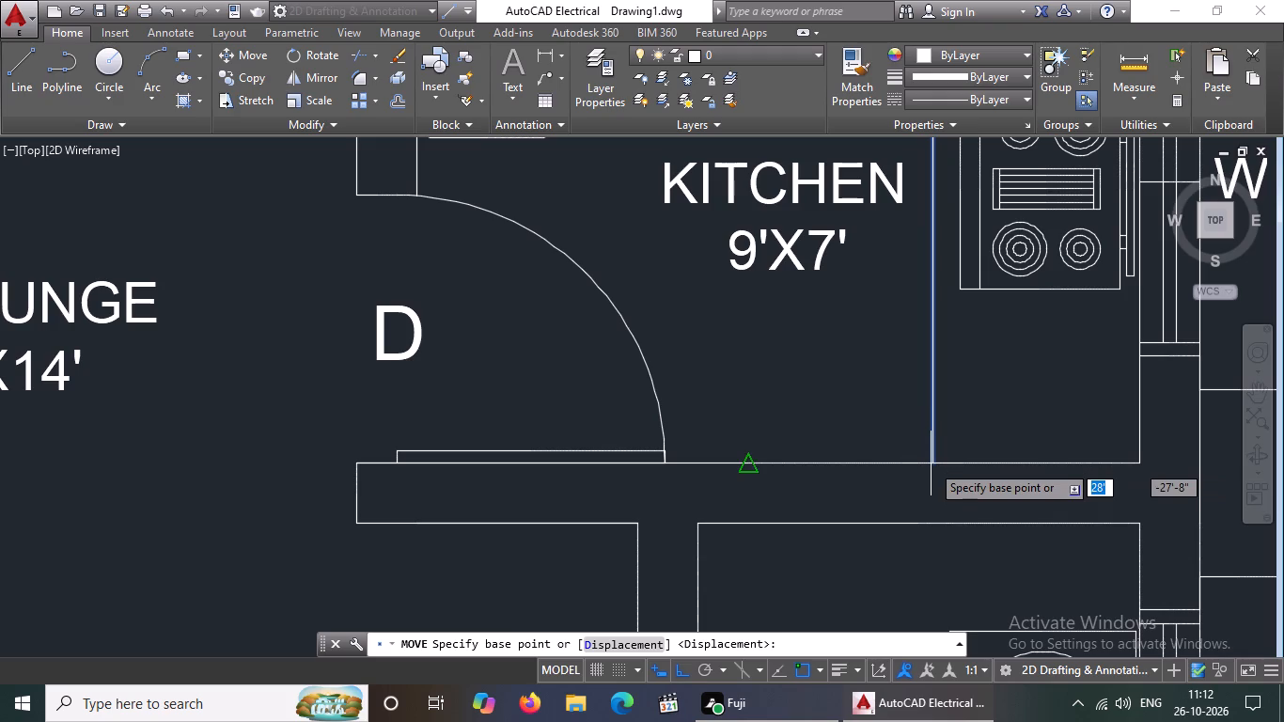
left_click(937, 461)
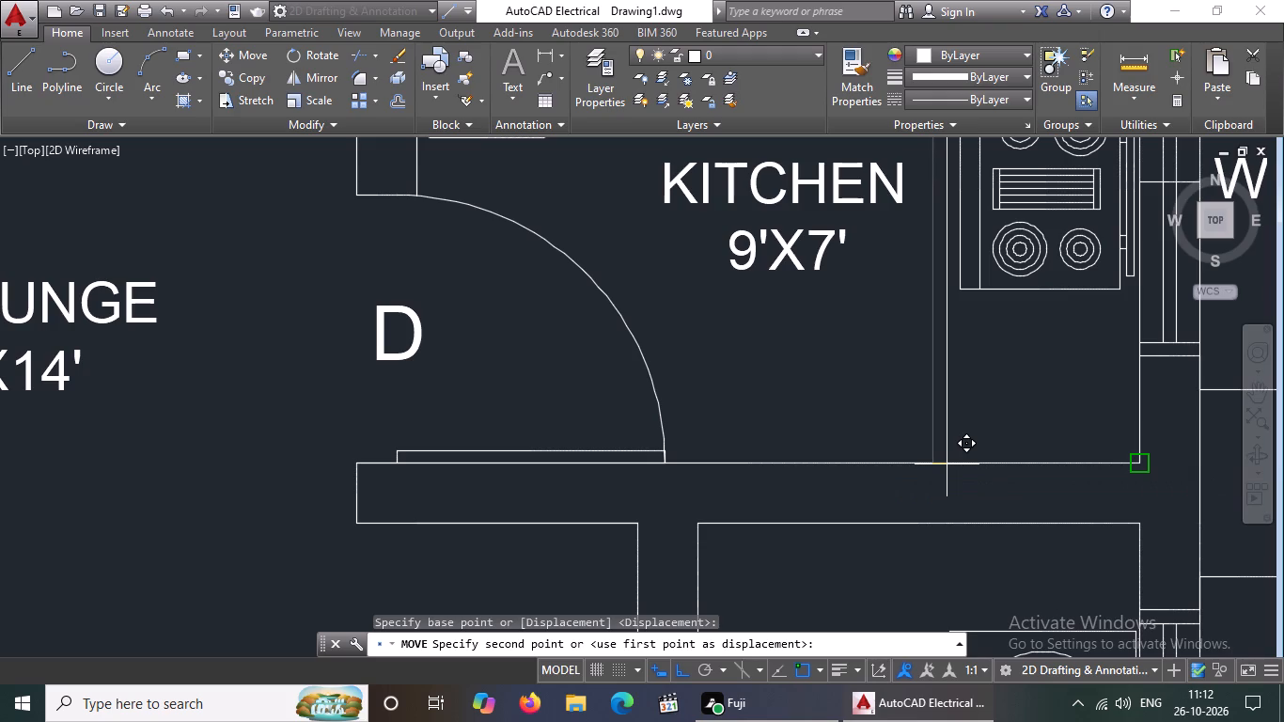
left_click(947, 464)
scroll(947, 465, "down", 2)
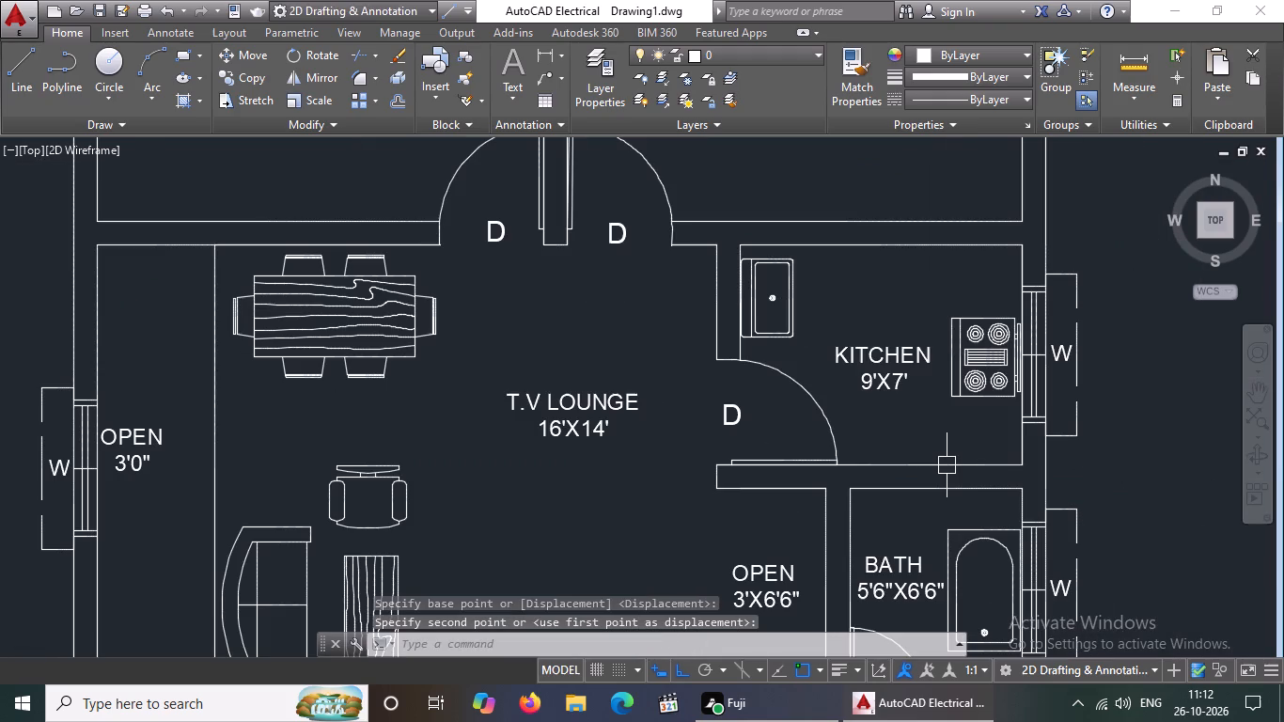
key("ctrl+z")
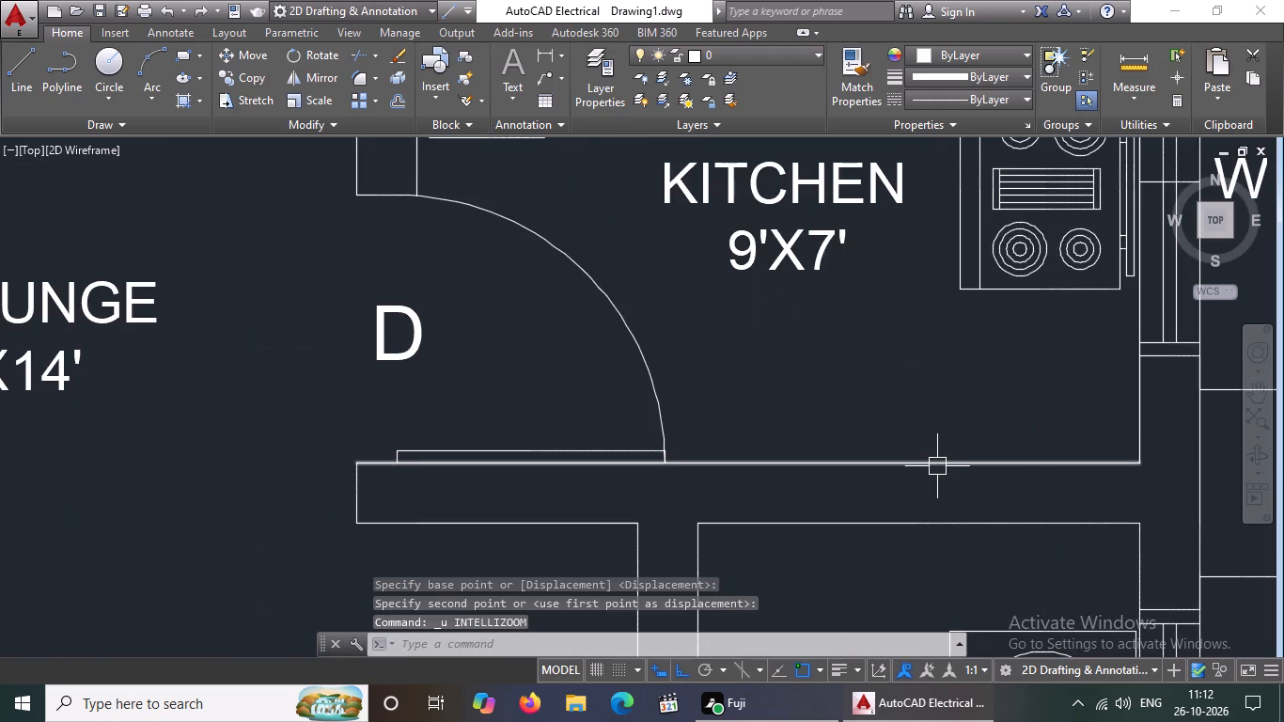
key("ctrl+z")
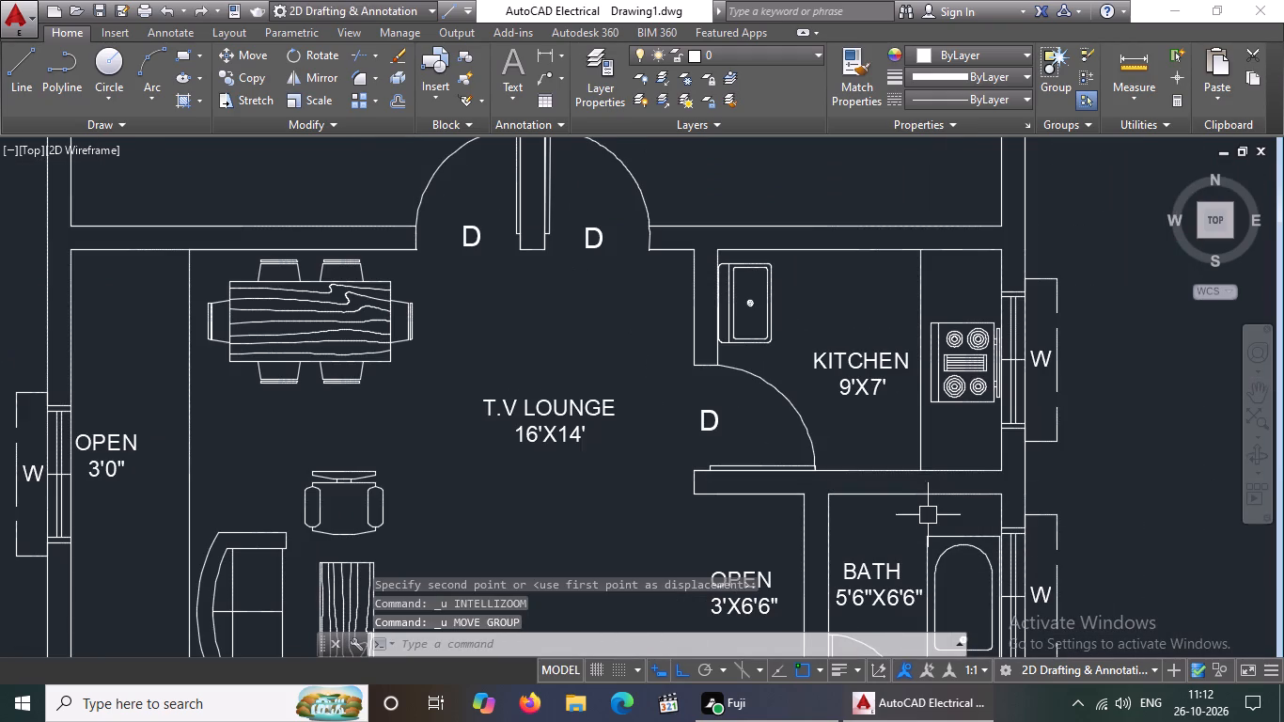
Delete the vertical counter-edge line between the KITCHEN label and the range-oven.
left_click(920, 423)
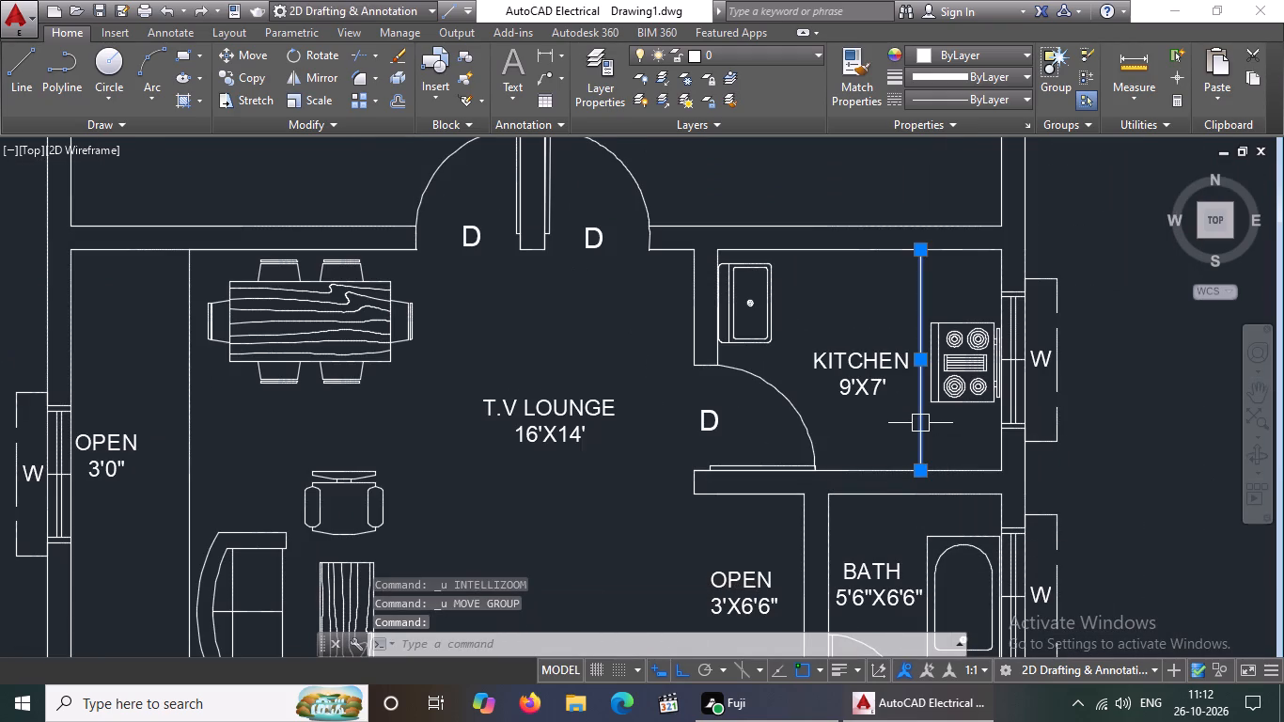
key("Delete")
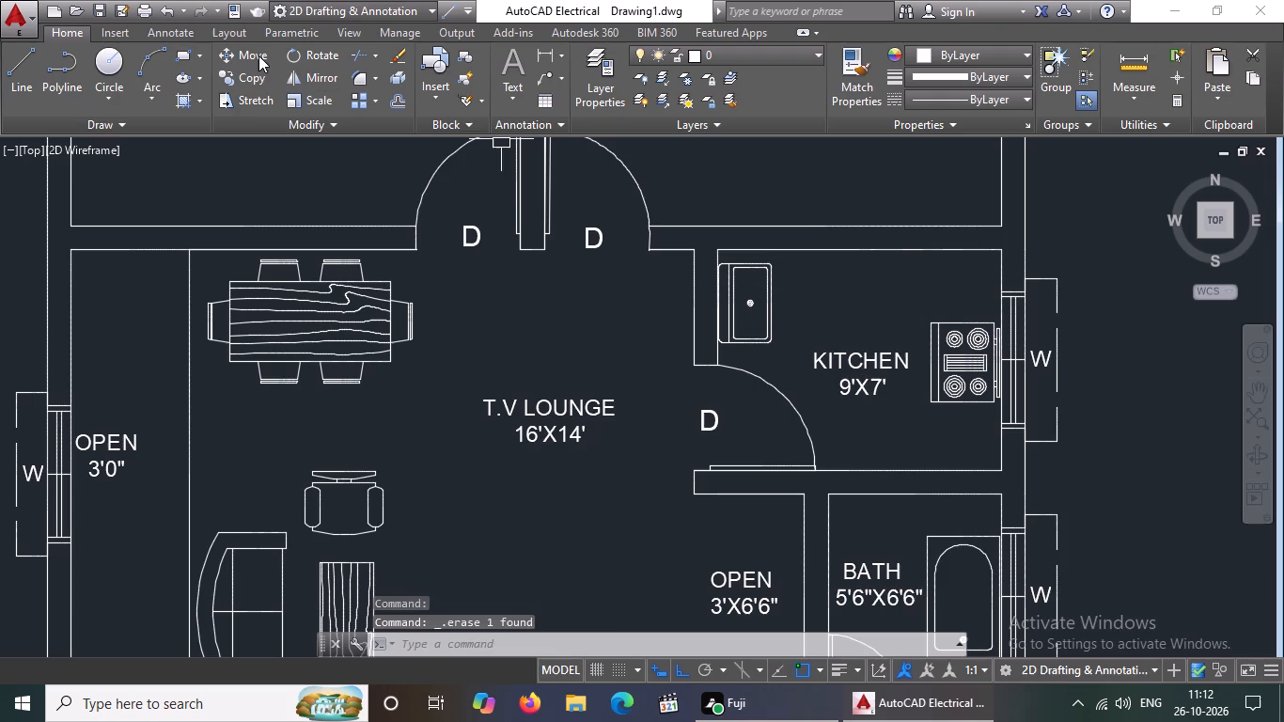
Draw a new vertical counter-edge line just west of the range-oven, crossing the kitchen's north and south wall faces.
left_click_drag(26, 62, 37, 64)
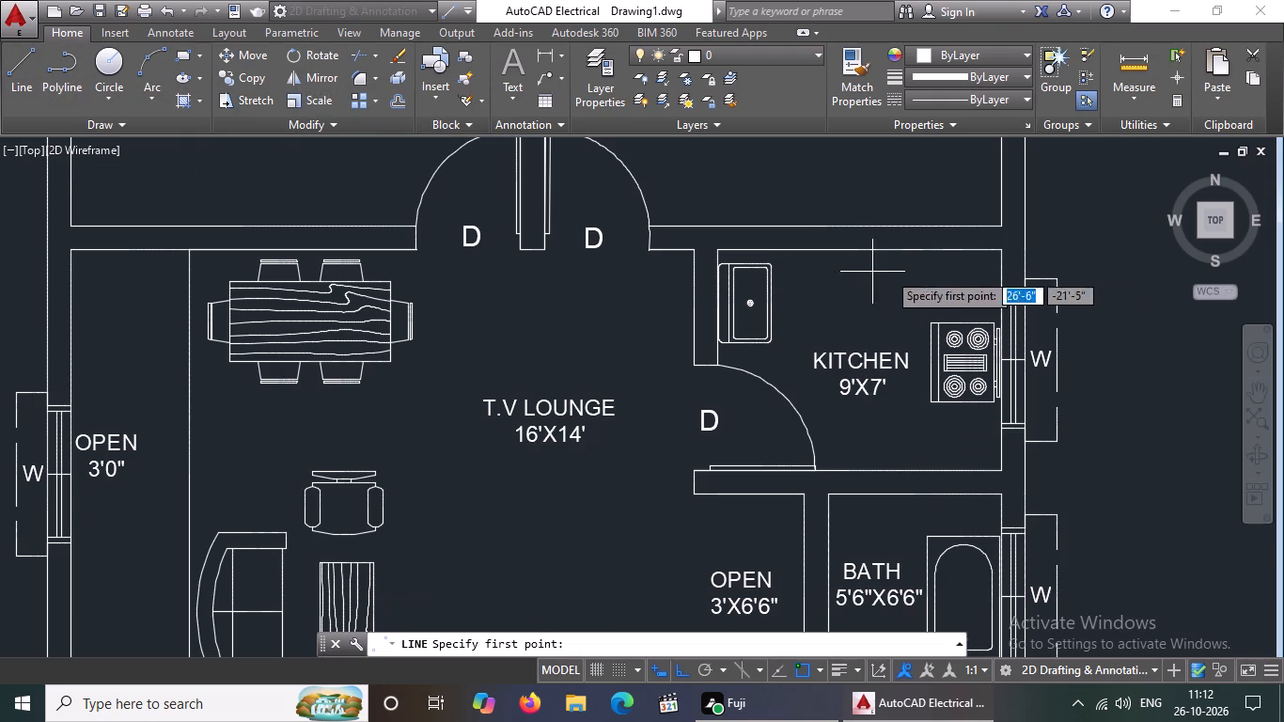
scroll(938, 329, "up", 2)
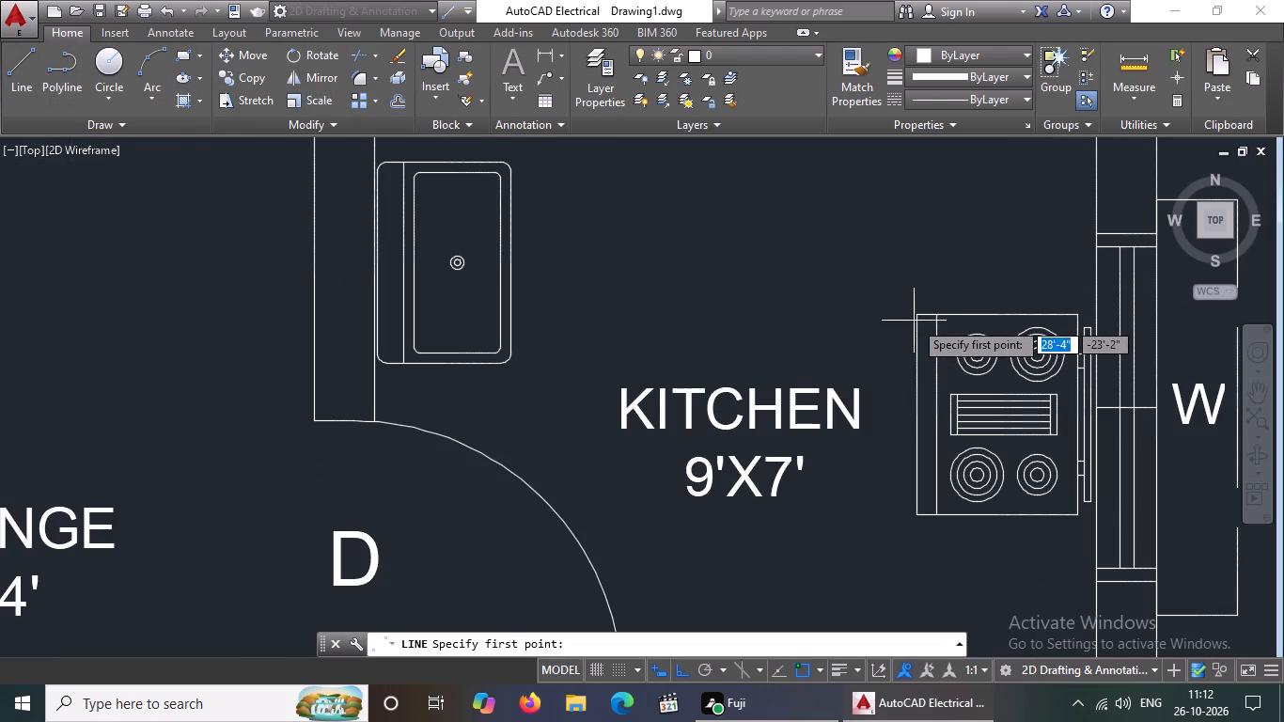
scroll(908, 226, "down", 2)
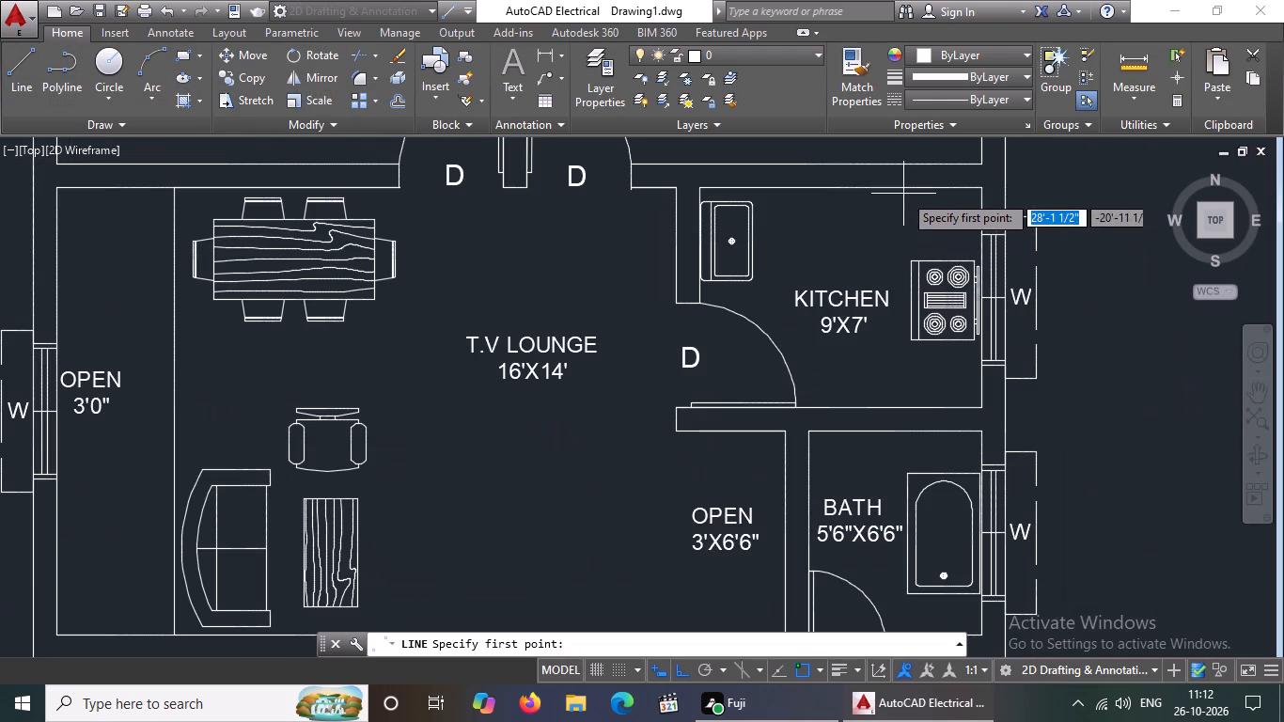
left_click(900, 180)
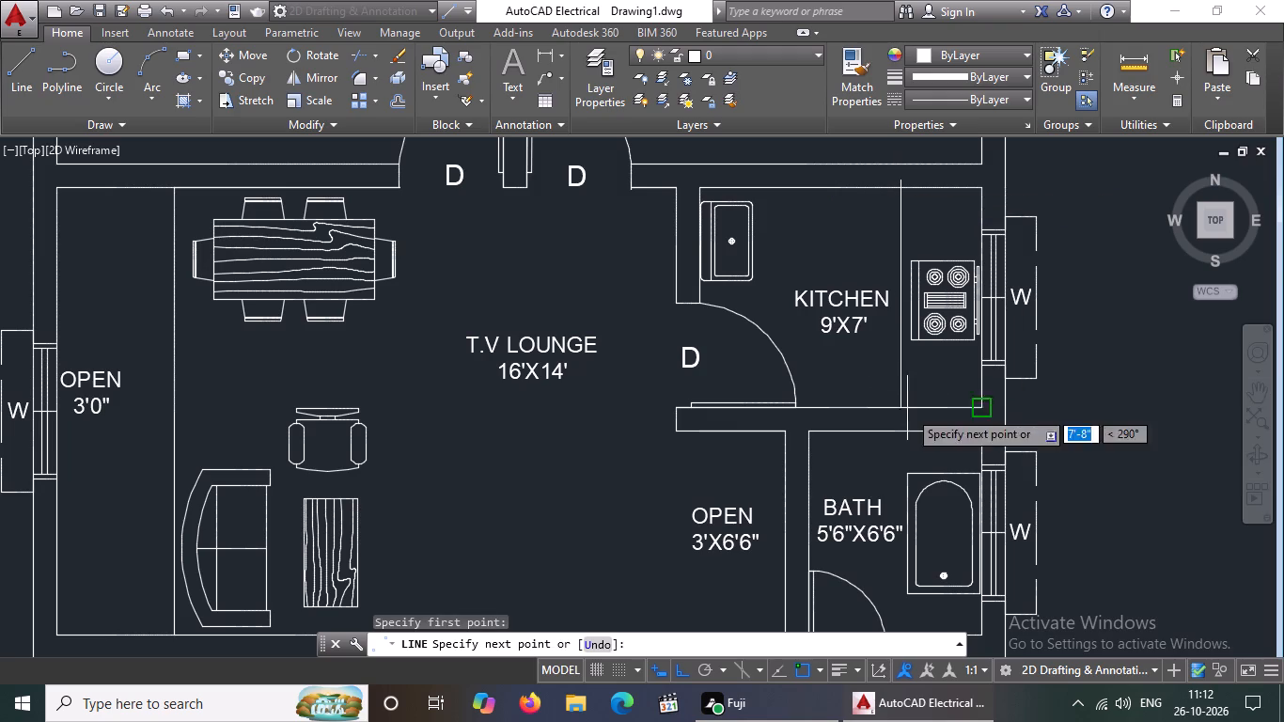
left_click(902, 417)
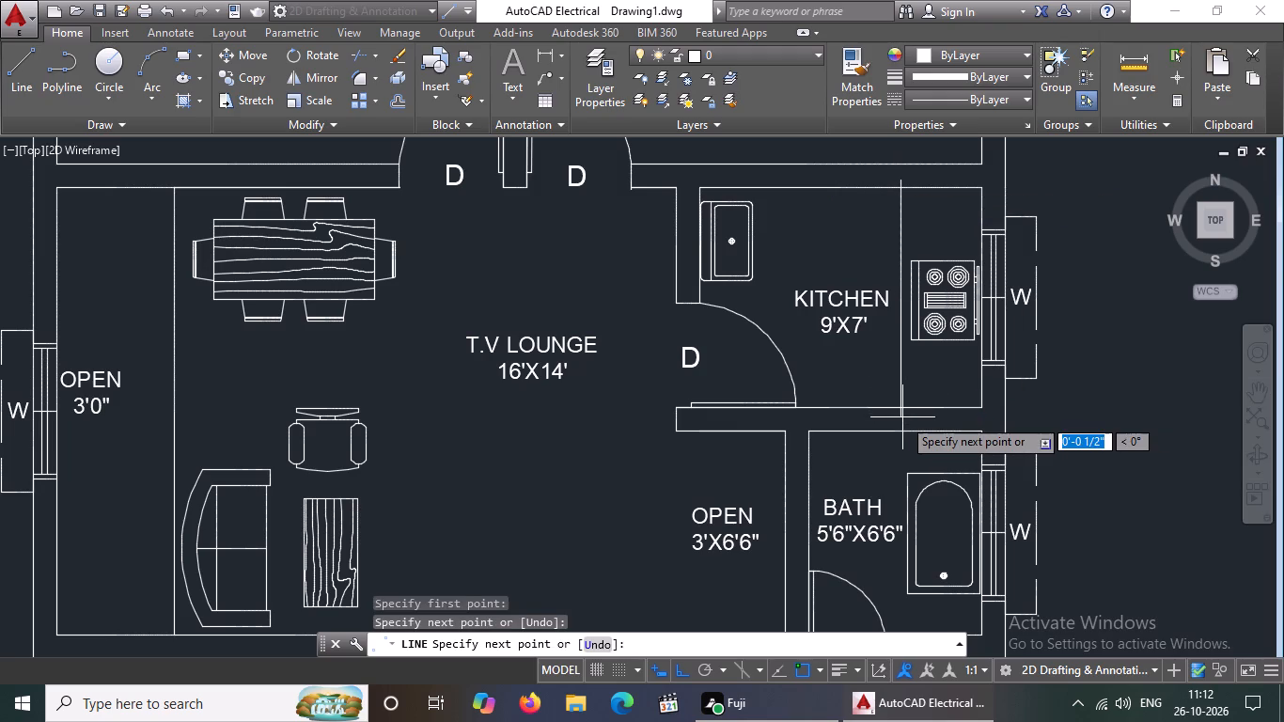
key("Escape")
Trim both ends of the new counter-edge line flush with the kitchen's north and south wall faces.
type("TR")
key("Return")
key("Return")
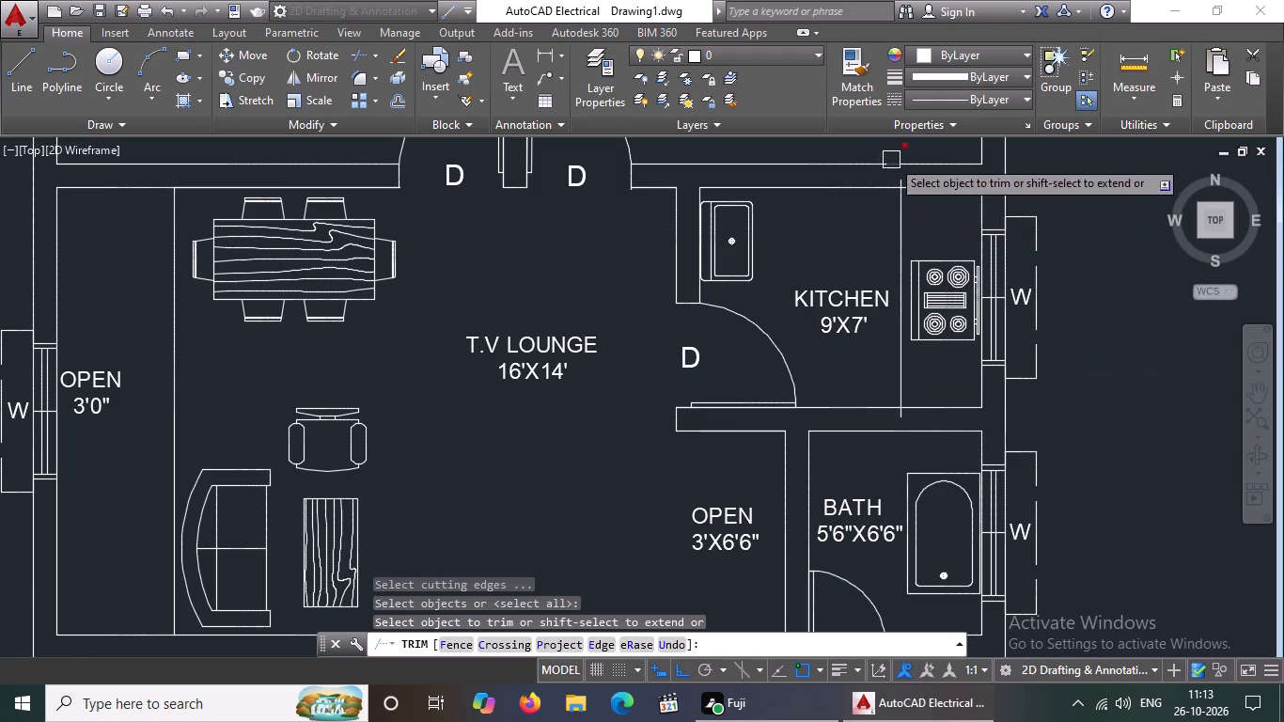
scroll(890, 153, "up", 2)
left_click(907, 228)
scroll(981, 280, "down", 2)
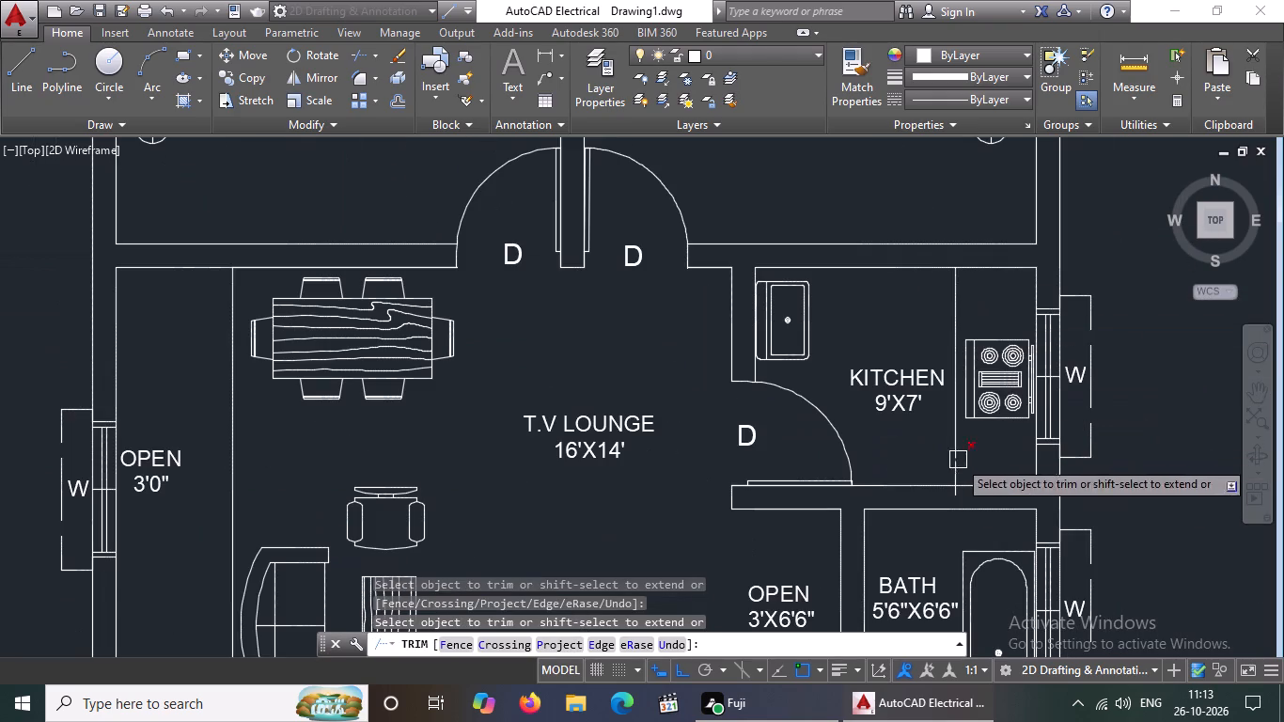
scroll(961, 505, "up", 2)
left_click(946, 484)
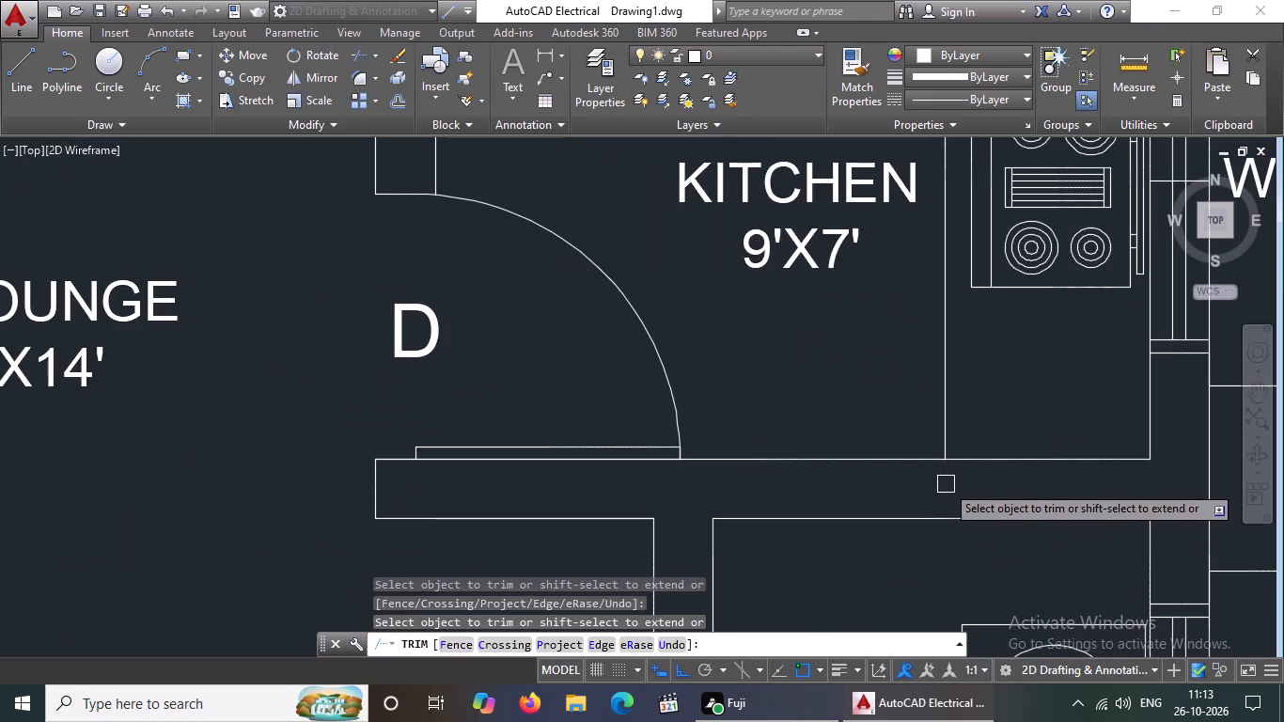
scroll(953, 488, "down", 2)
key("Escape")
Move the KITCHEN 9'X7' label slightly west, clear of the counter-edge line.
scroll(953, 488, "down", 1)
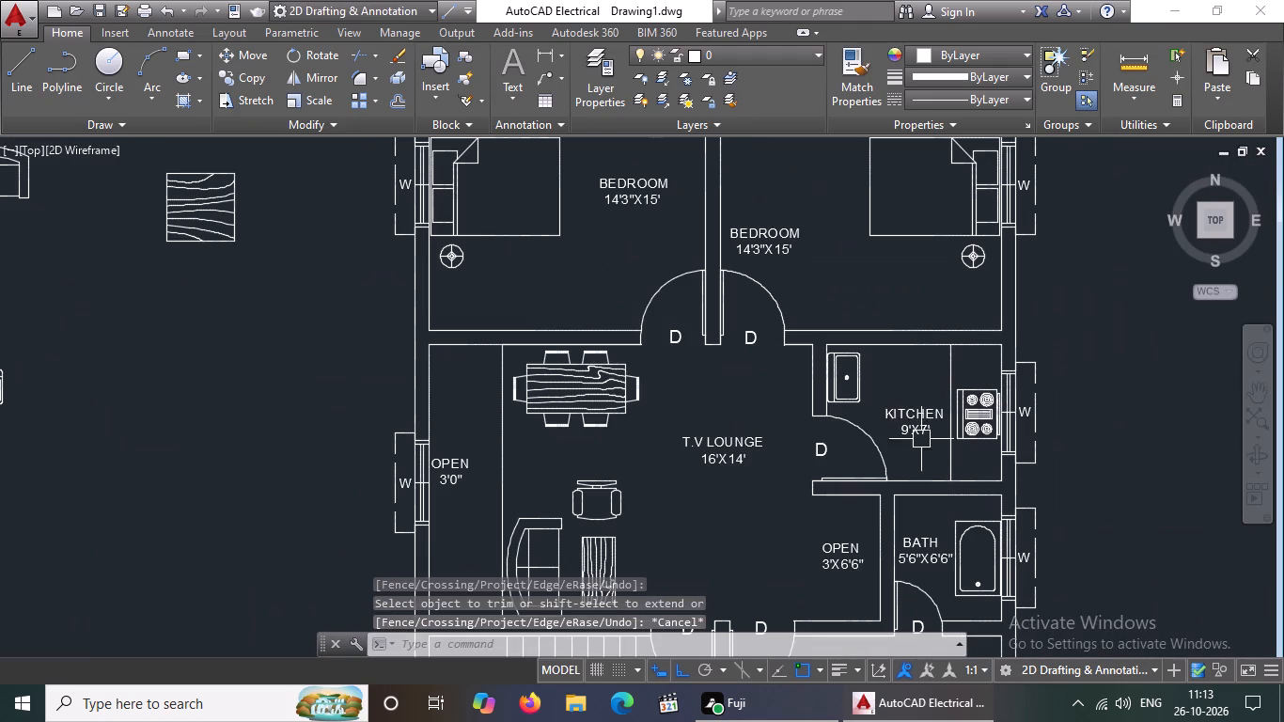
left_click(913, 417)
left_click(893, 409)
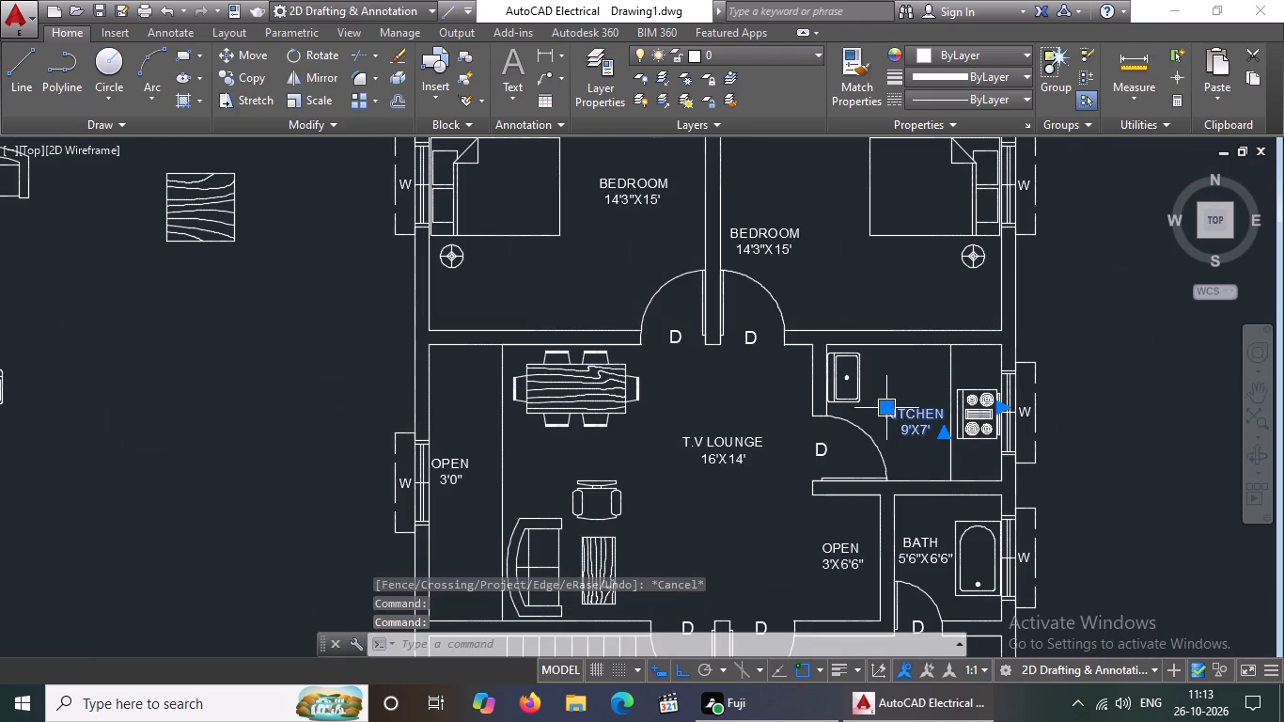
left_click(885, 403)
left_click(871, 411)
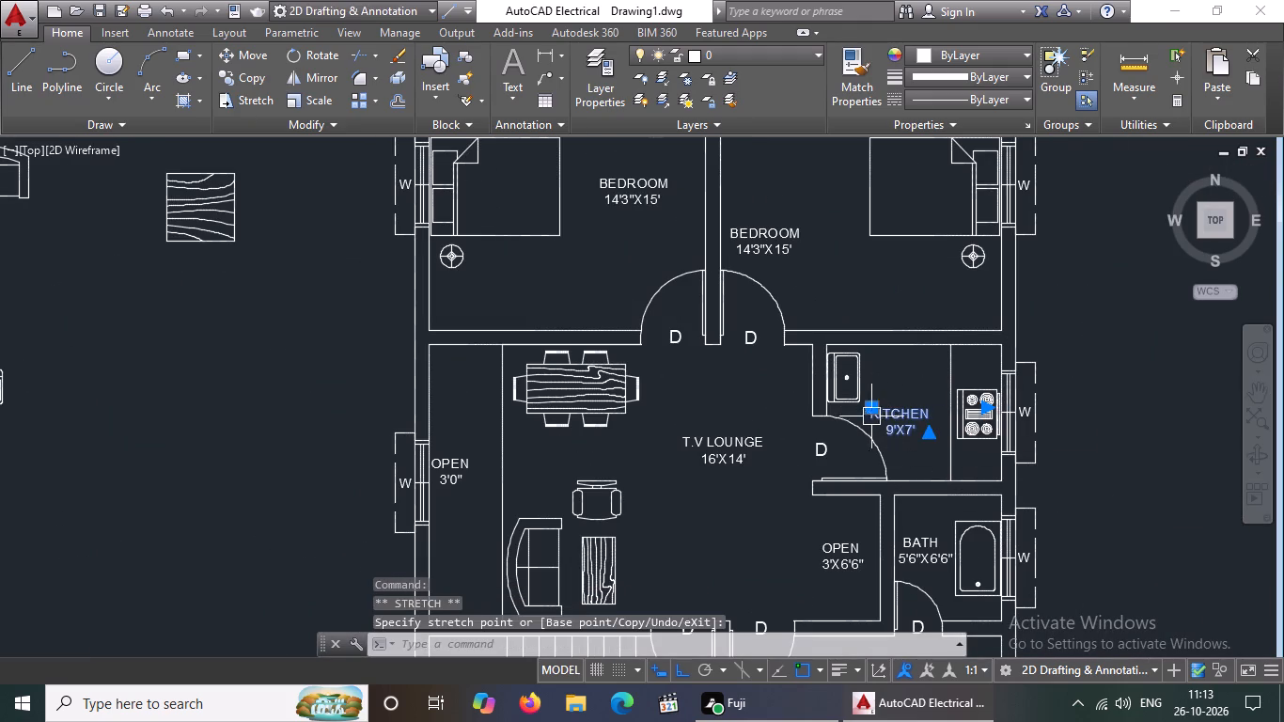
left_click(868, 405)
scroll(870, 411, "up", 1)
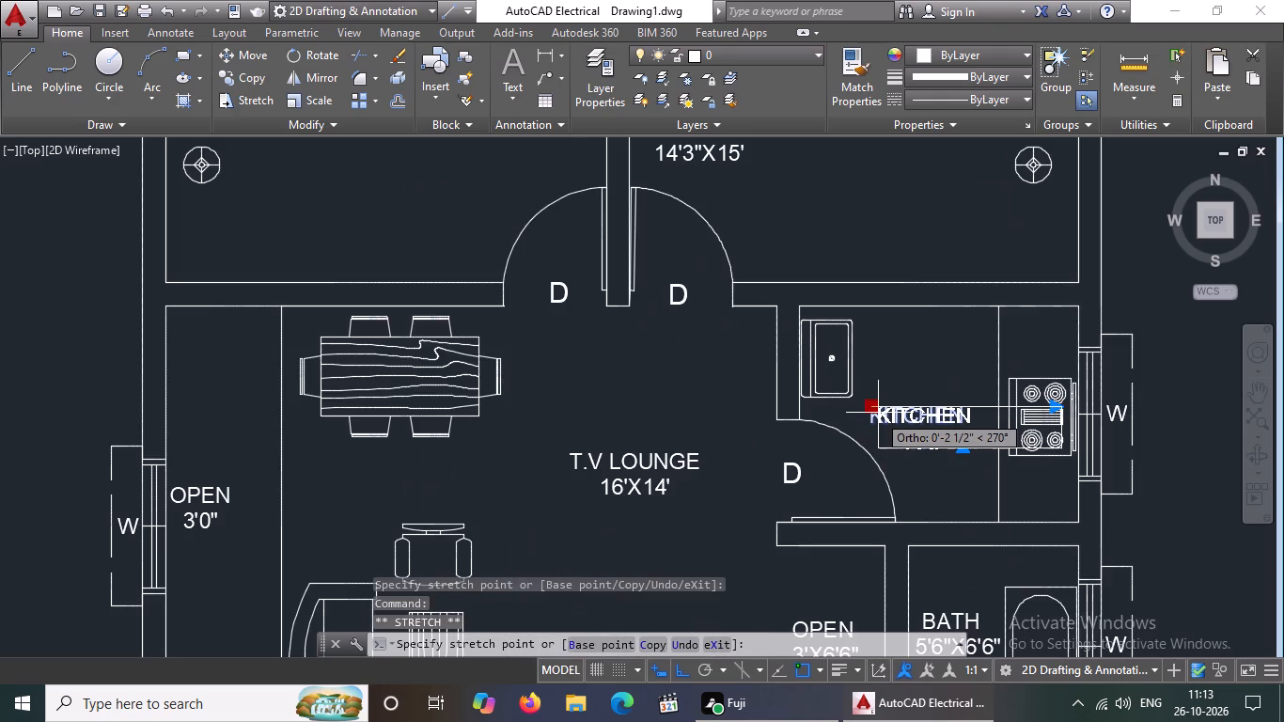
left_click(878, 413)
scroll(918, 432, "down", 1)
key("Escape")
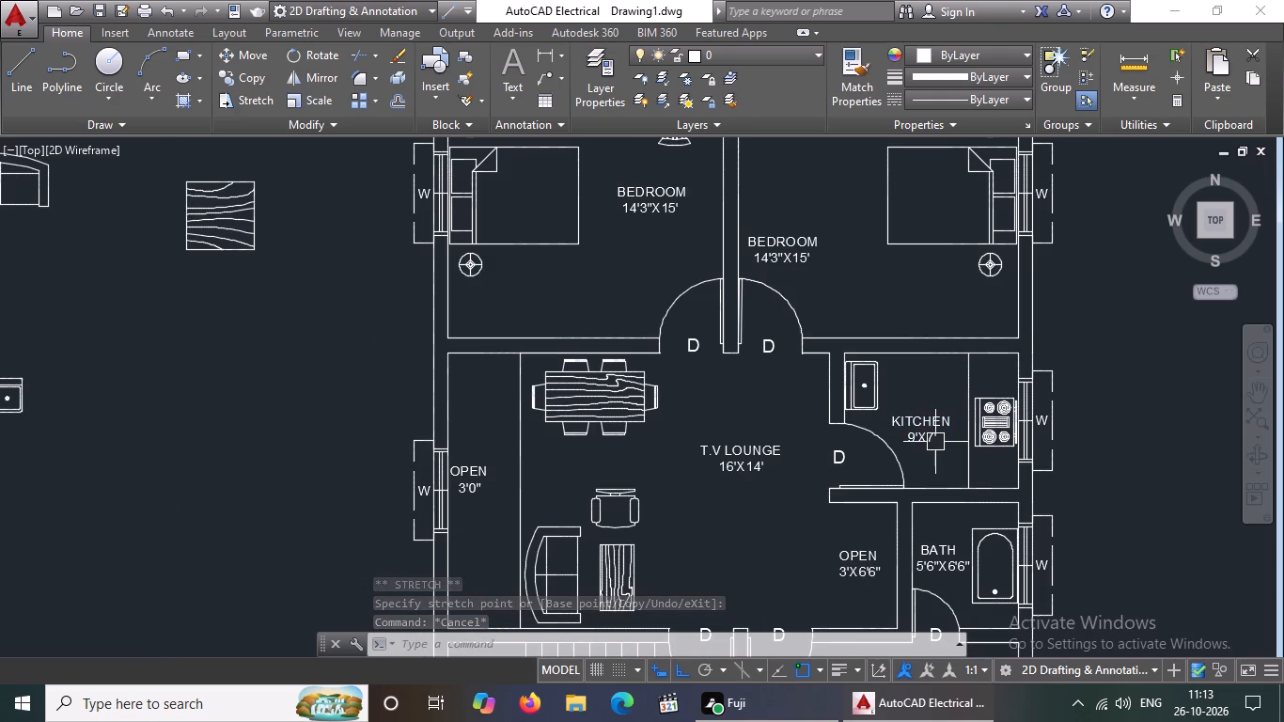
Scale down the square wood-grain table block outside the plan, using a base point inside the block.
scroll(878, 471, "down", 3)
key("Escape")
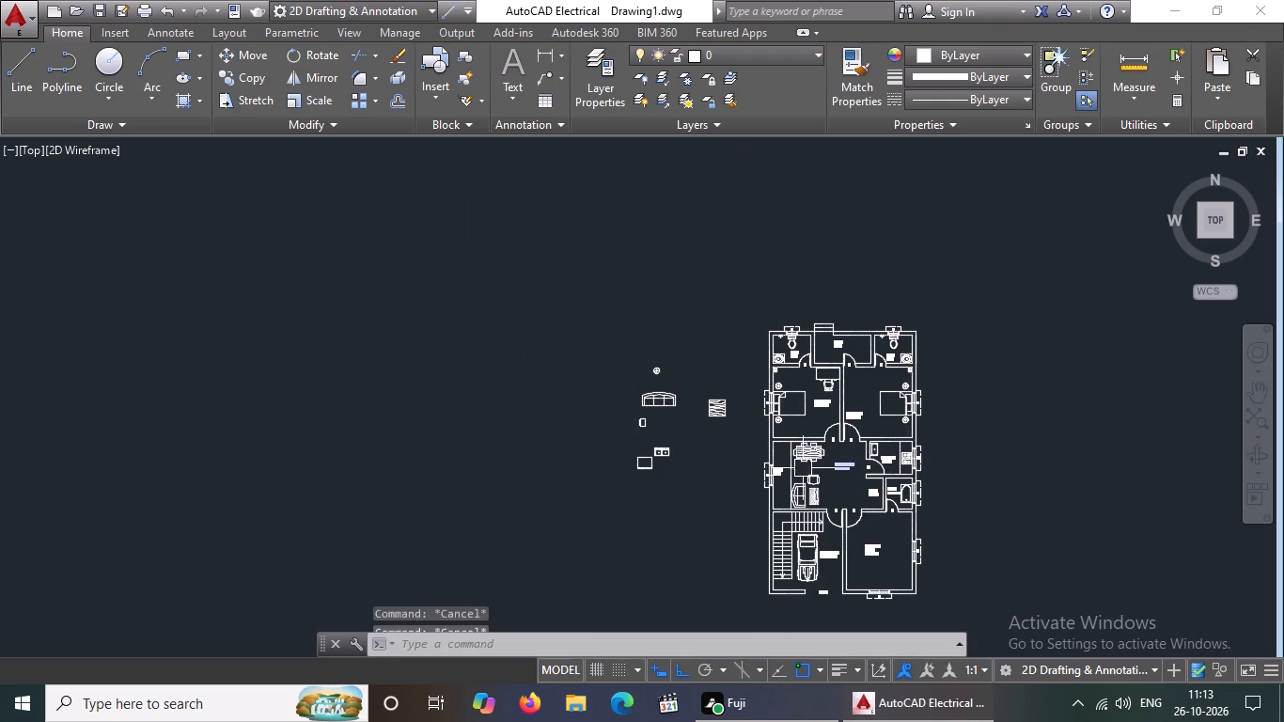
scroll(732, 464, "up", 3)
left_click(654, 253)
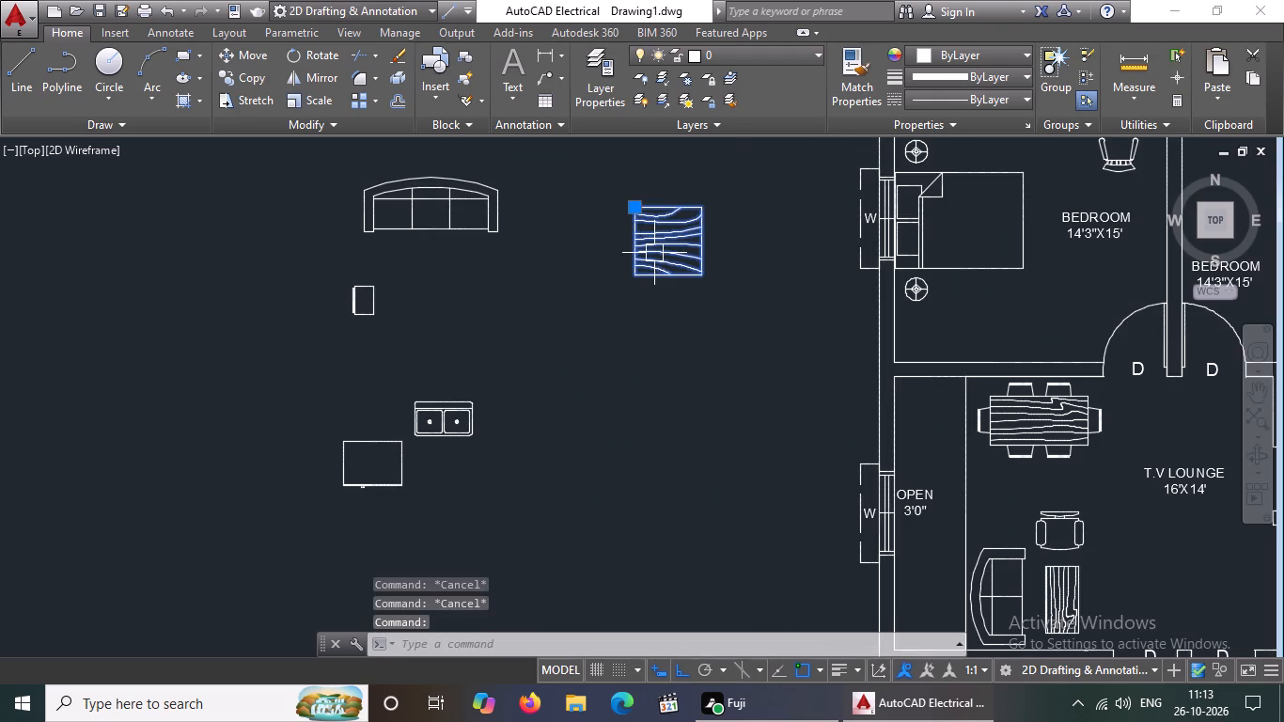
type("SC")
key("space")
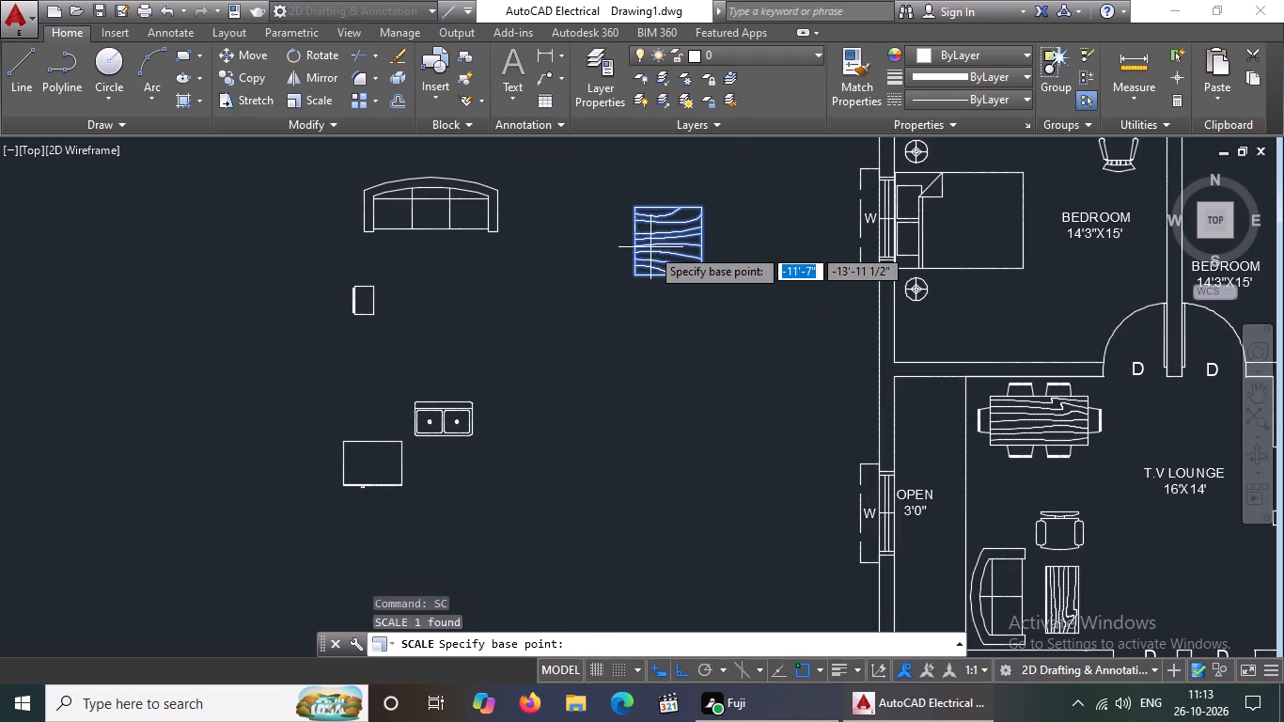
left_click(650, 246)
scroll(653, 253, "up", 6)
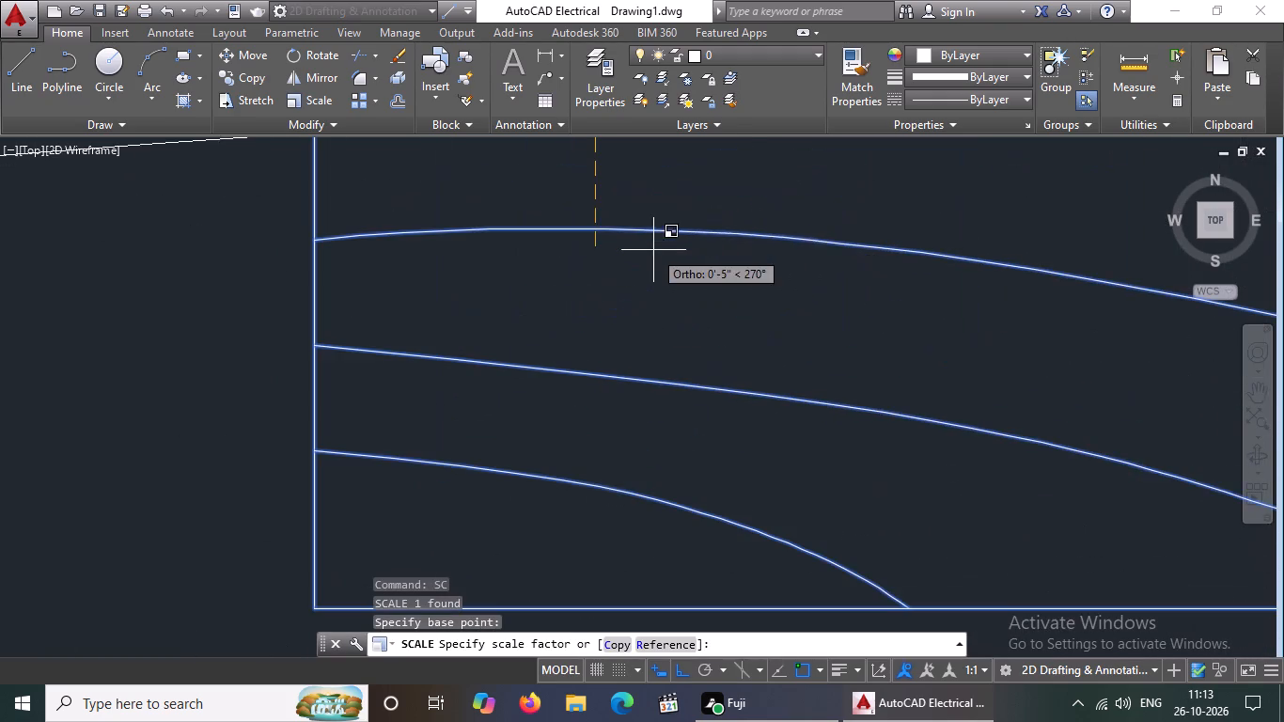
scroll(619, 188, "down", 4)
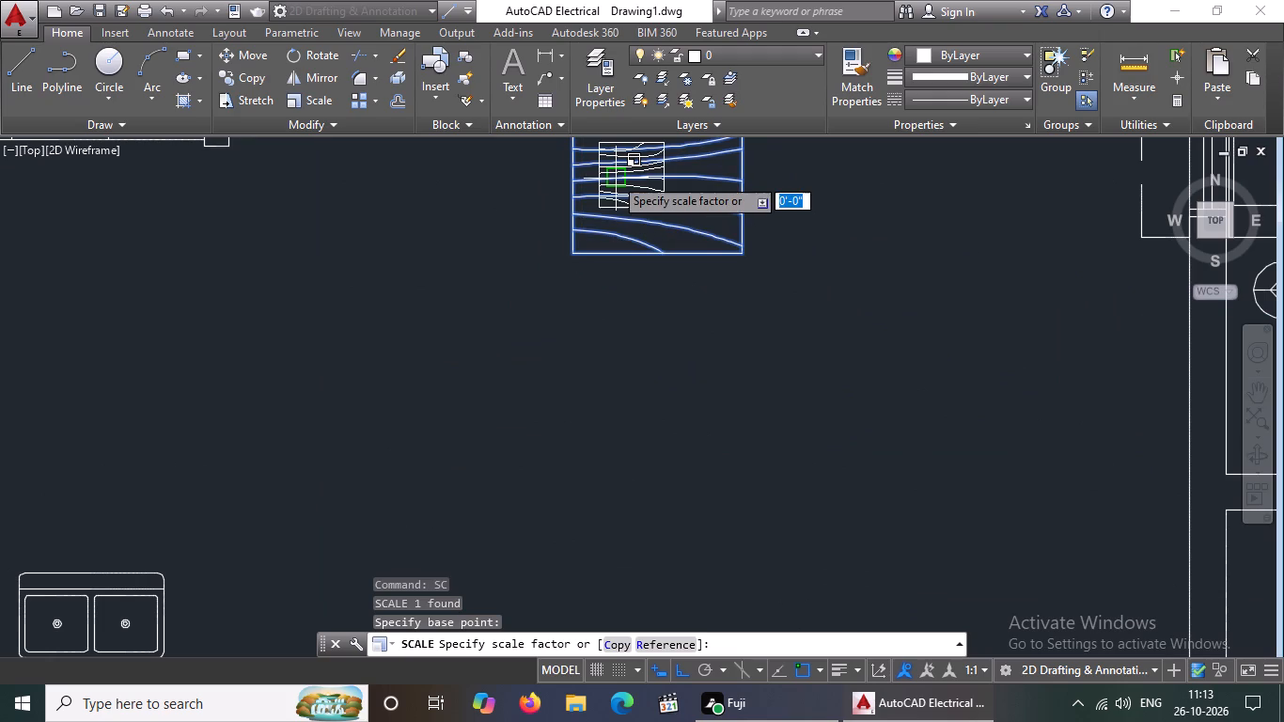
scroll(614, 174, "up", 2)
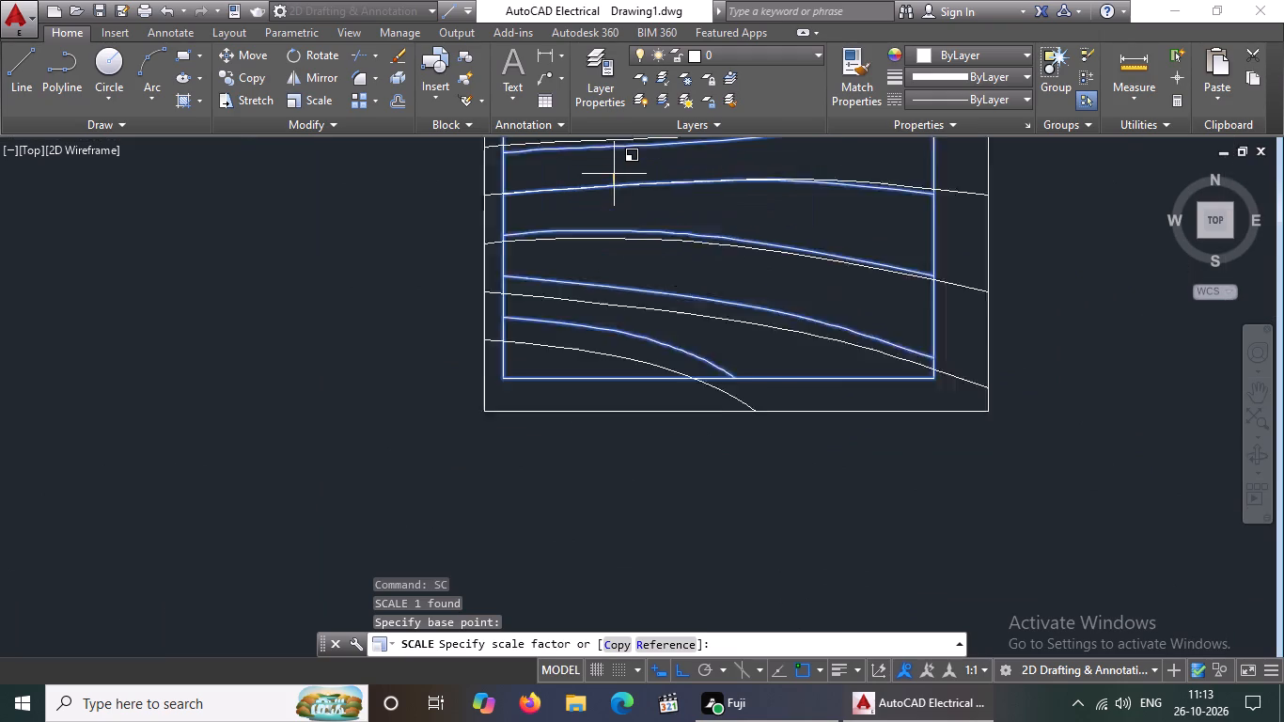
scroll(614, 174, "up", 1)
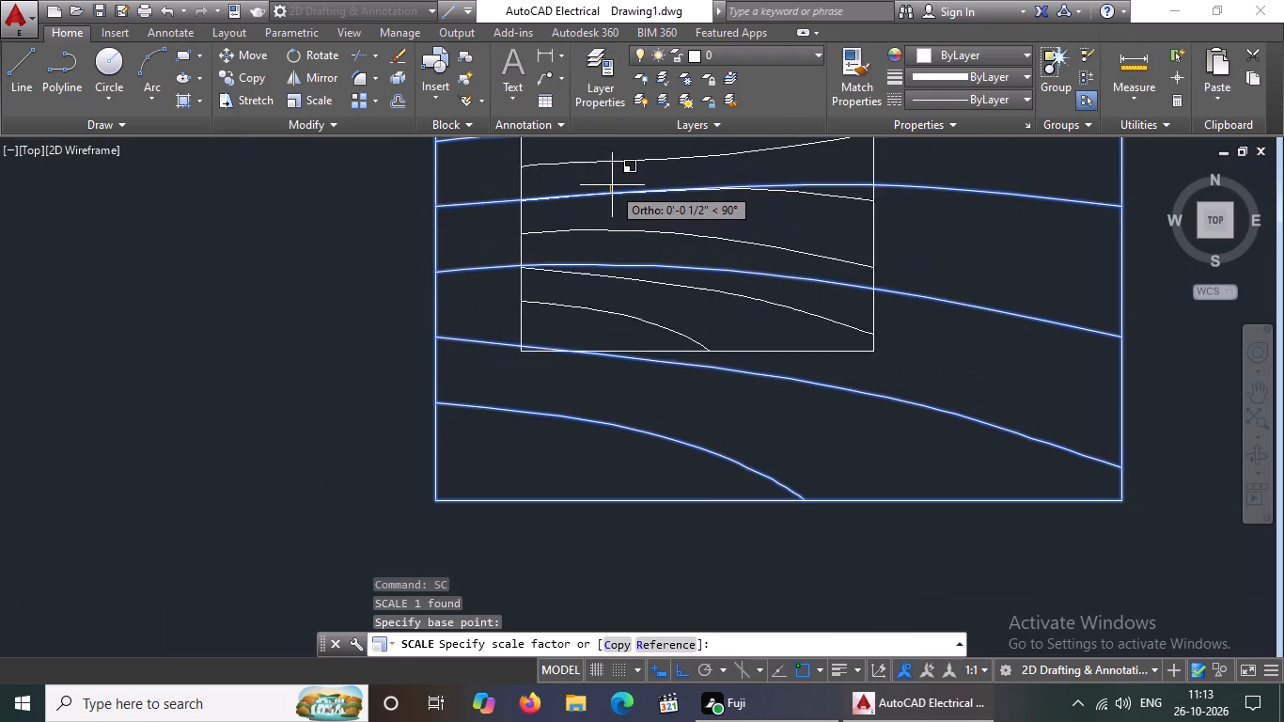
left_click(612, 183)
Move the scaled square wood-grain table with Ortho off into the west bedroom's southwest corner, against the west wall below the bed.
scroll(633, 219, "down", 7)
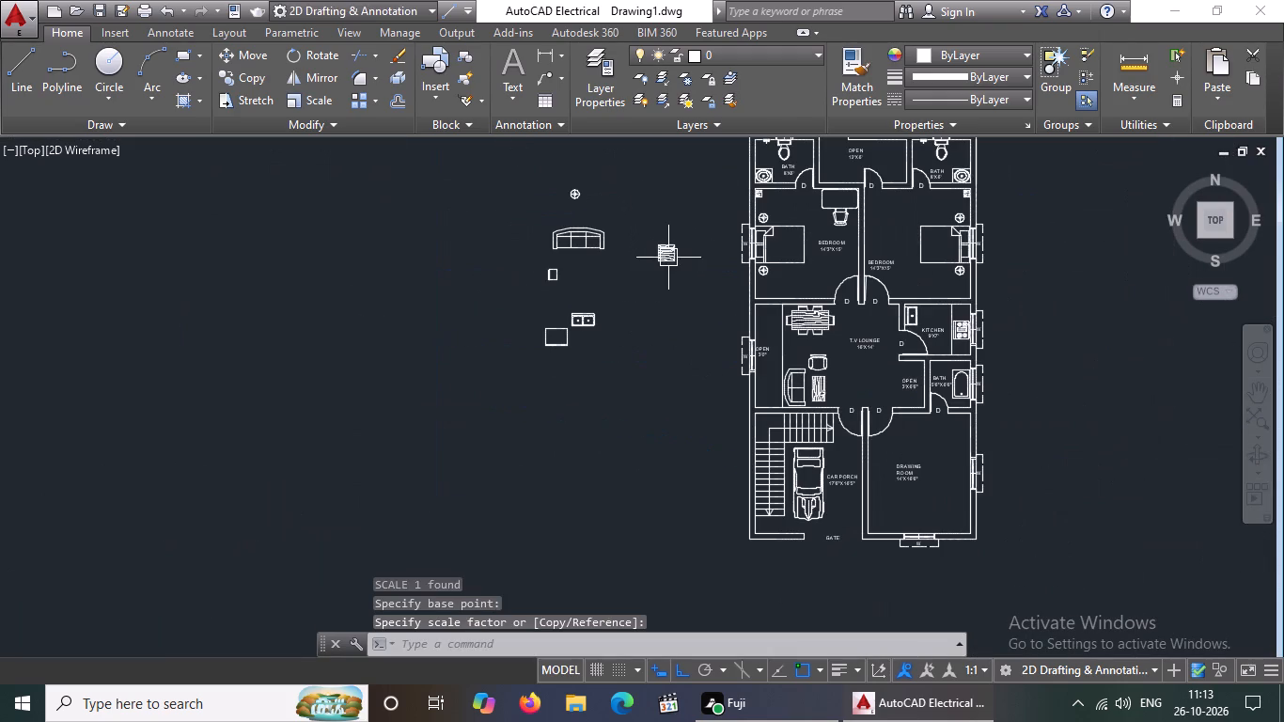
left_click(666, 249)
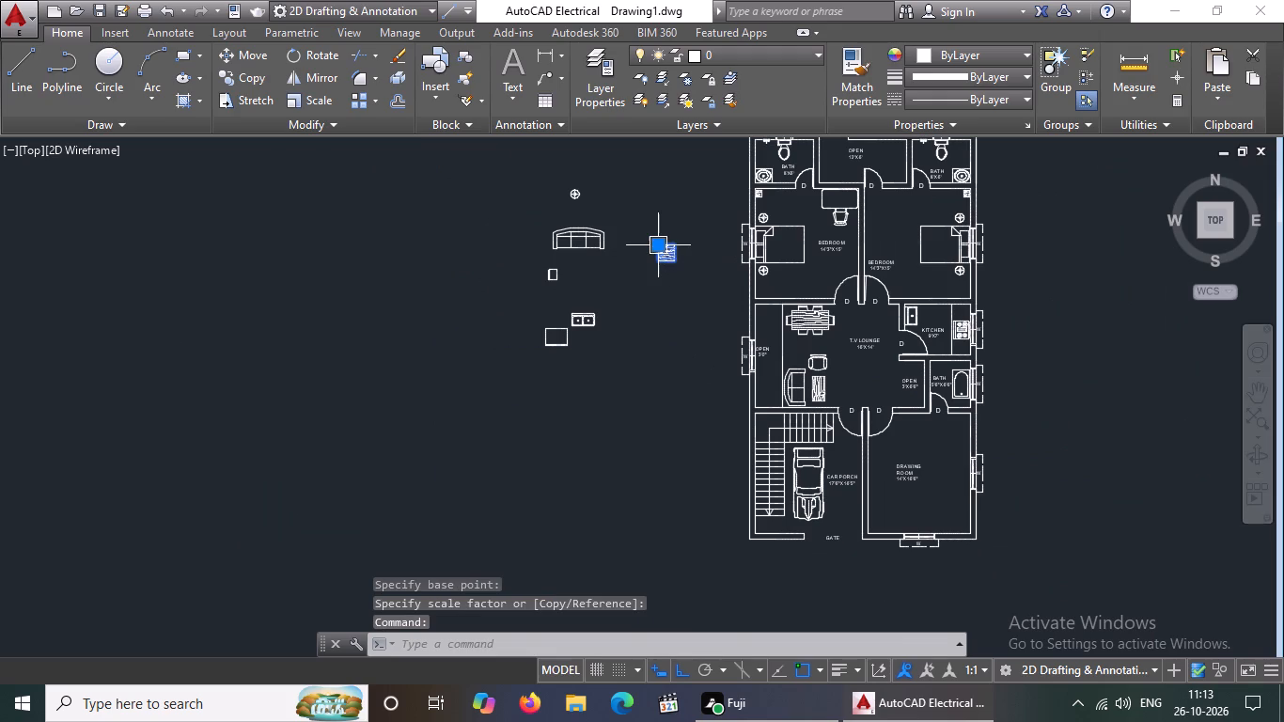
left_click(653, 245)
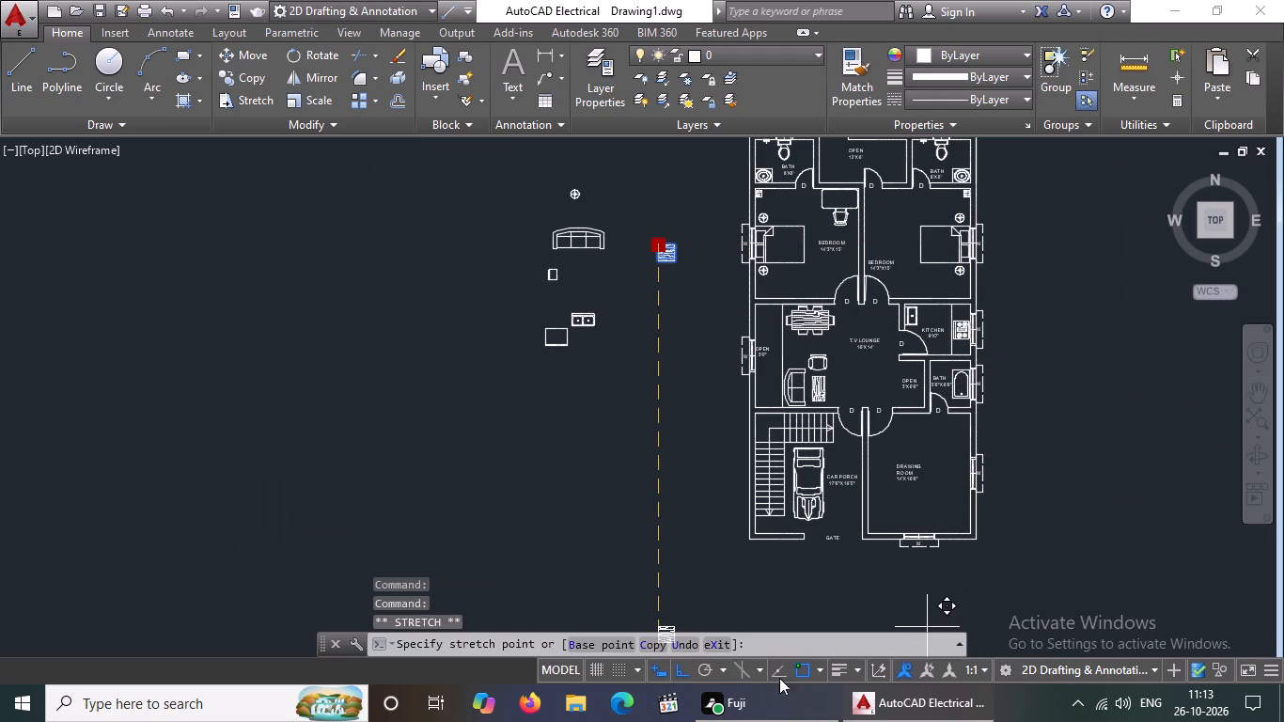
left_click(684, 669)
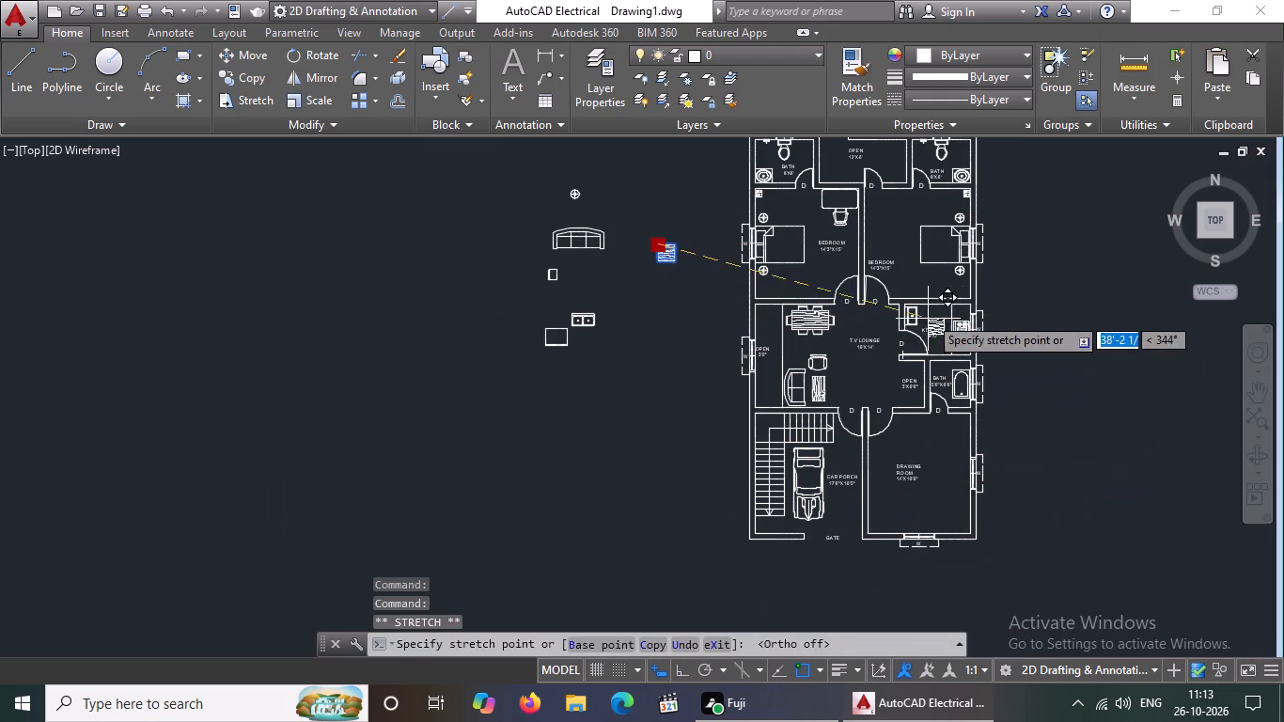
middle_click_drag(938, 299, 902, 398)
scroll(902, 398, "up", 1)
scroll(619, 372, "up", 2)
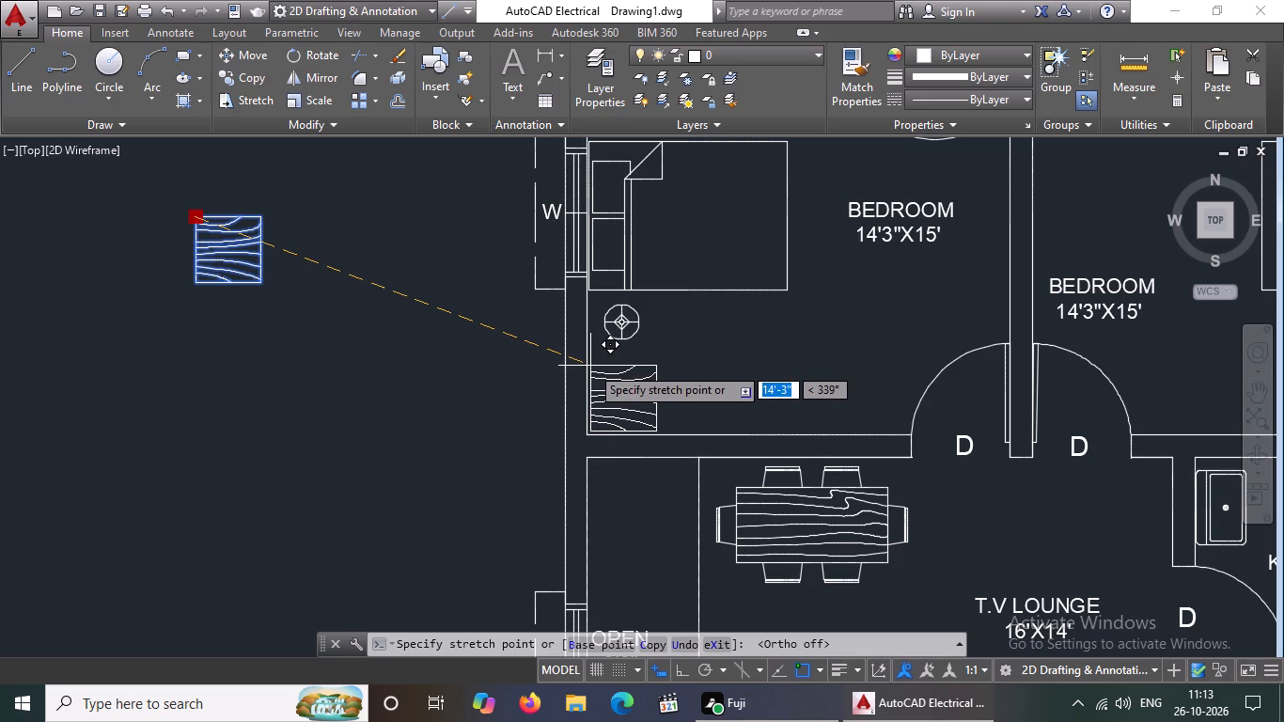
left_click(590, 366)
key("Escape")
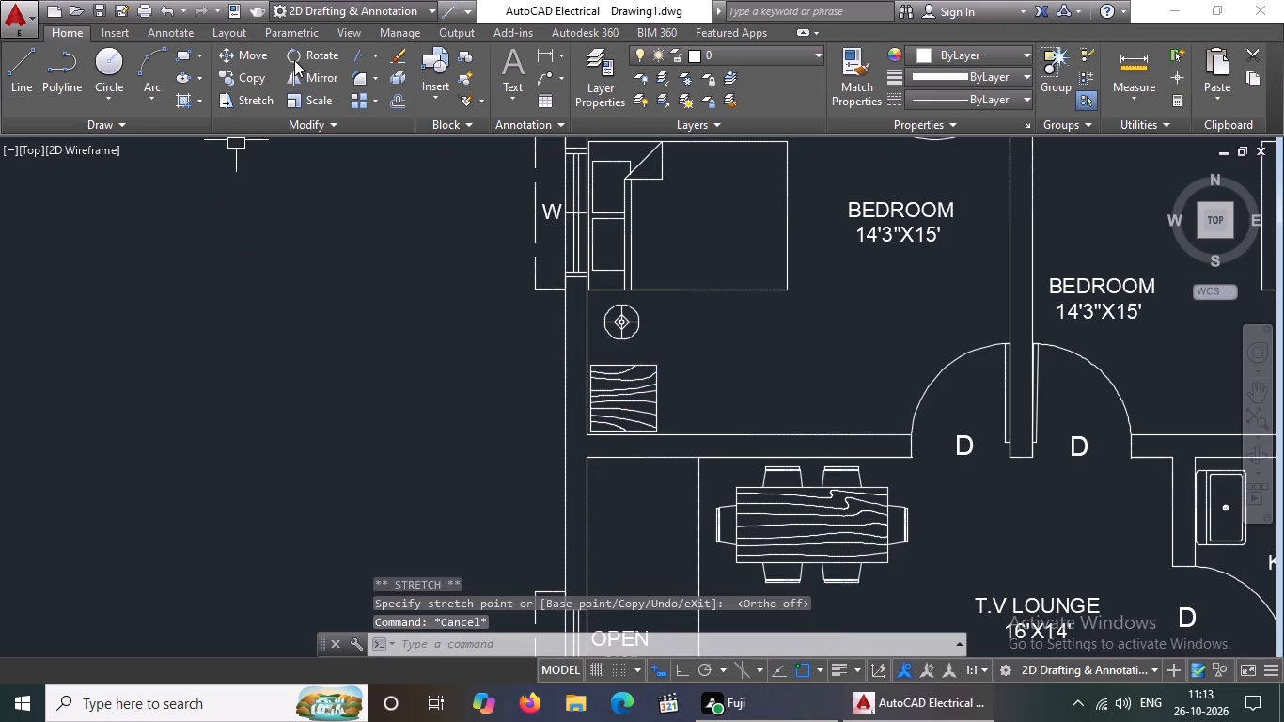
Copy the wood-grain table from the west bedroom's southwest corner to the open space north of the bed.
left_click(251, 79)
key("Escape")
left_click(630, 401)
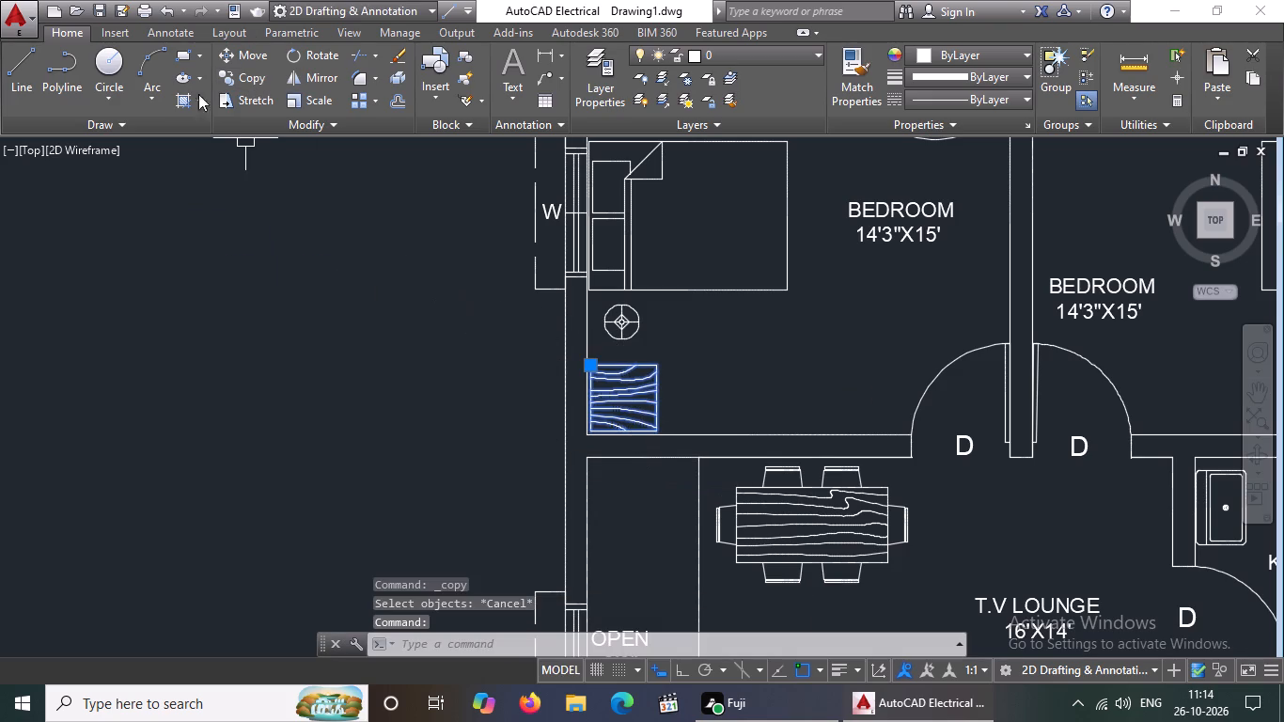
left_click(251, 76)
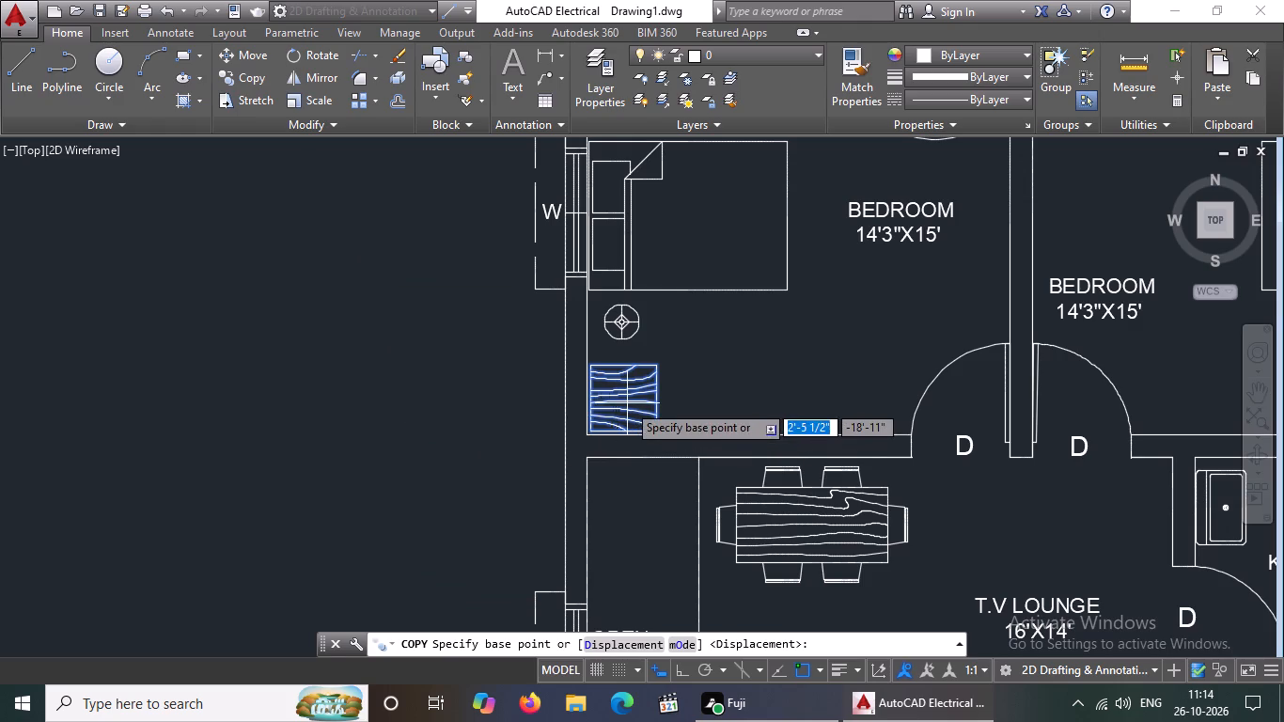
left_click(627, 402)
scroll(626, 387, "down", 1)
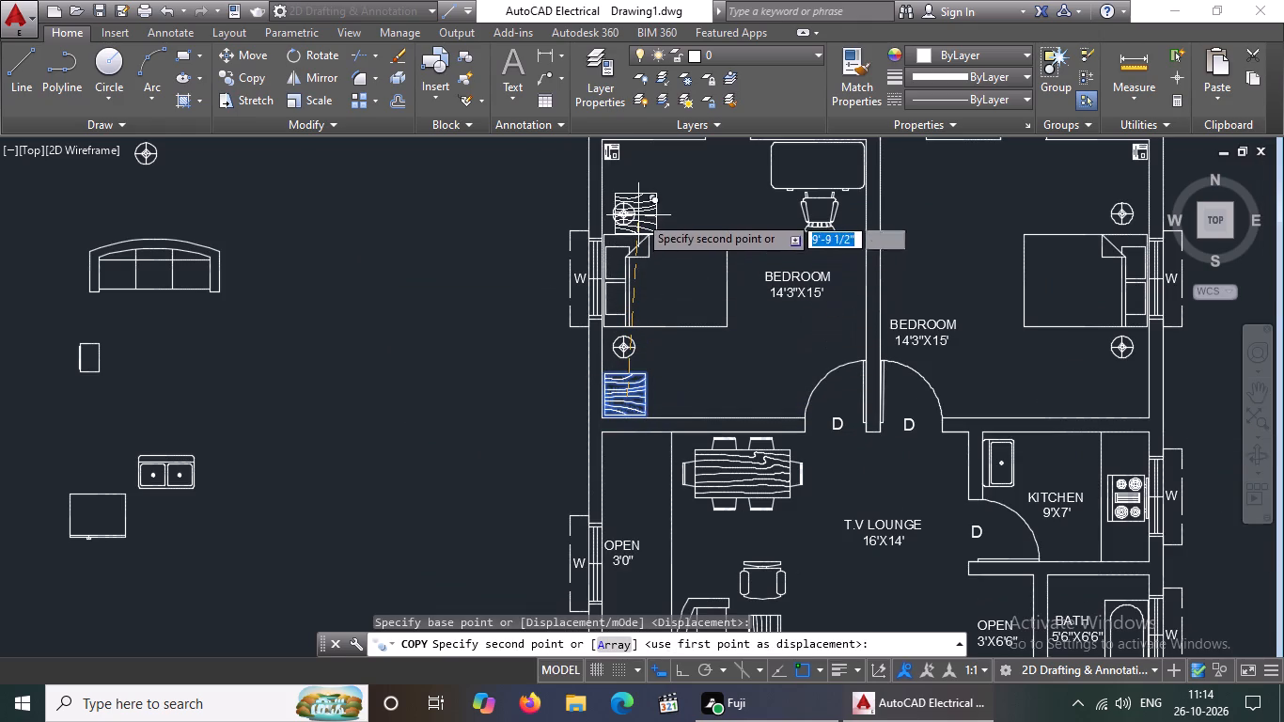
middle_click_drag(645, 180, 642, 278)
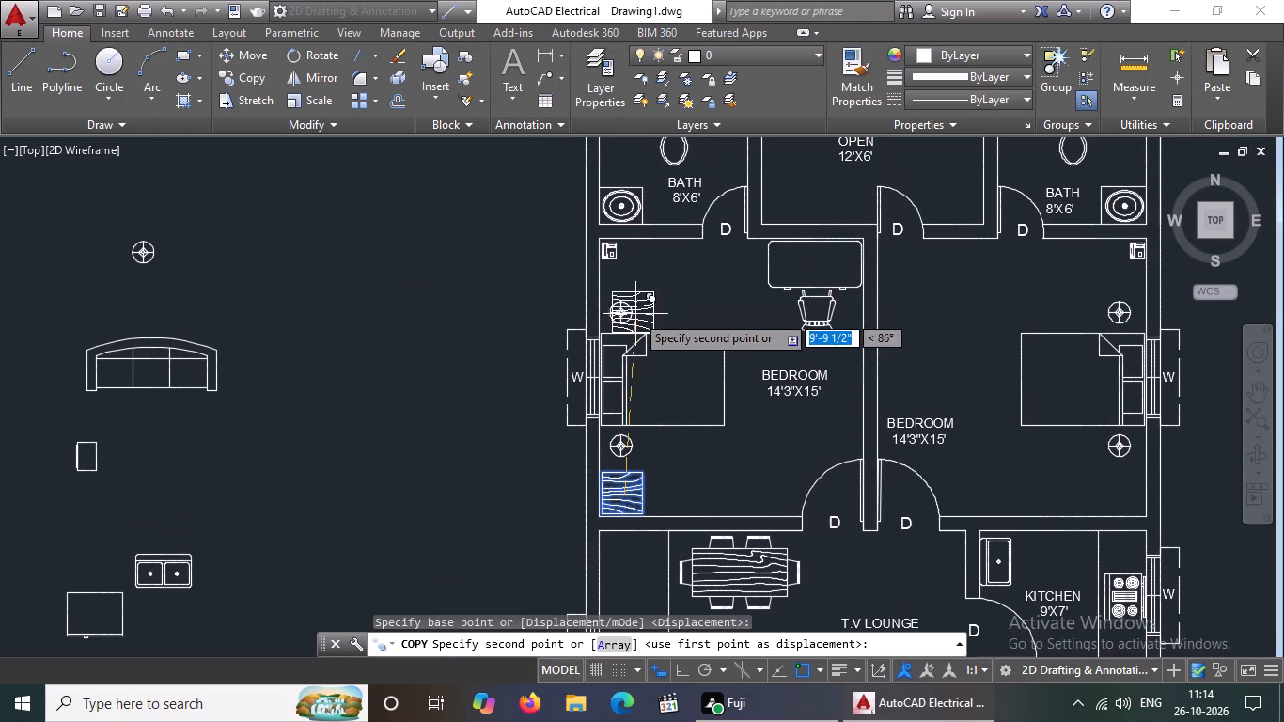
left_click(656, 271)
key("Escape")
Shift the telephone east out of the west bedroom's northwest corner and fit the table copy into that corner.
left_click(613, 249)
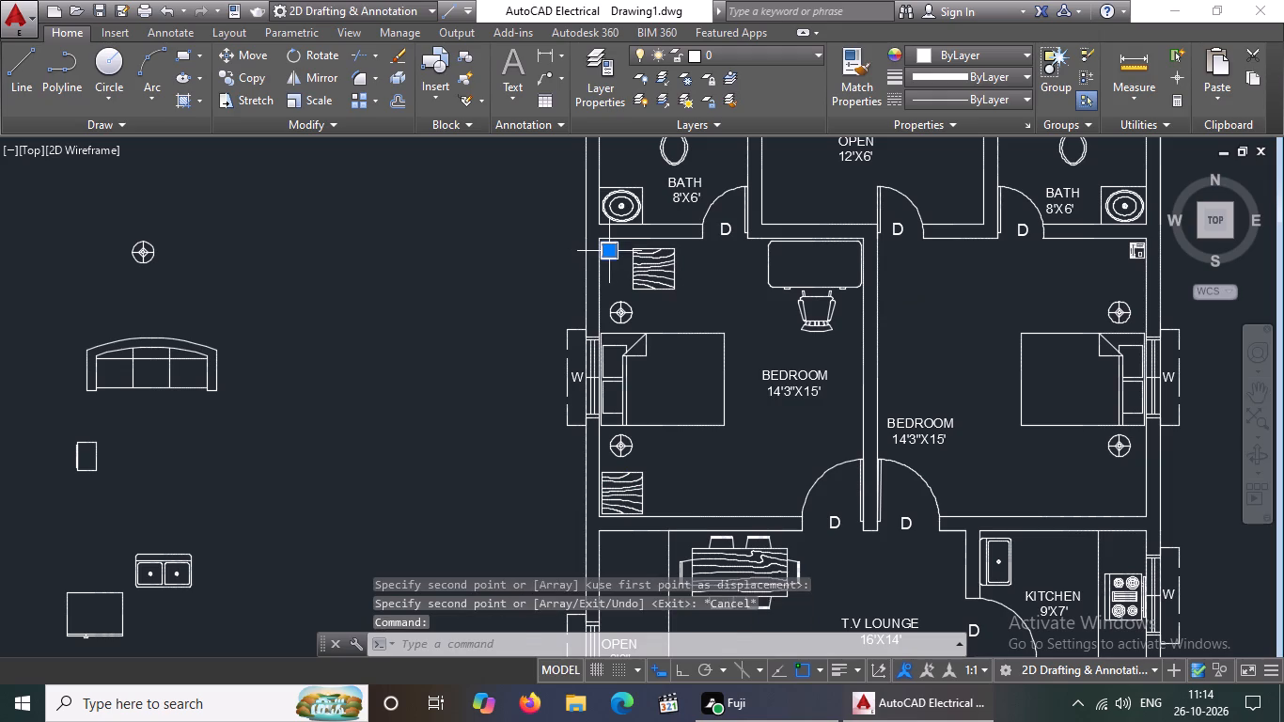
left_click(614, 244)
left_click(696, 252)
key("Escape")
left_click(657, 276)
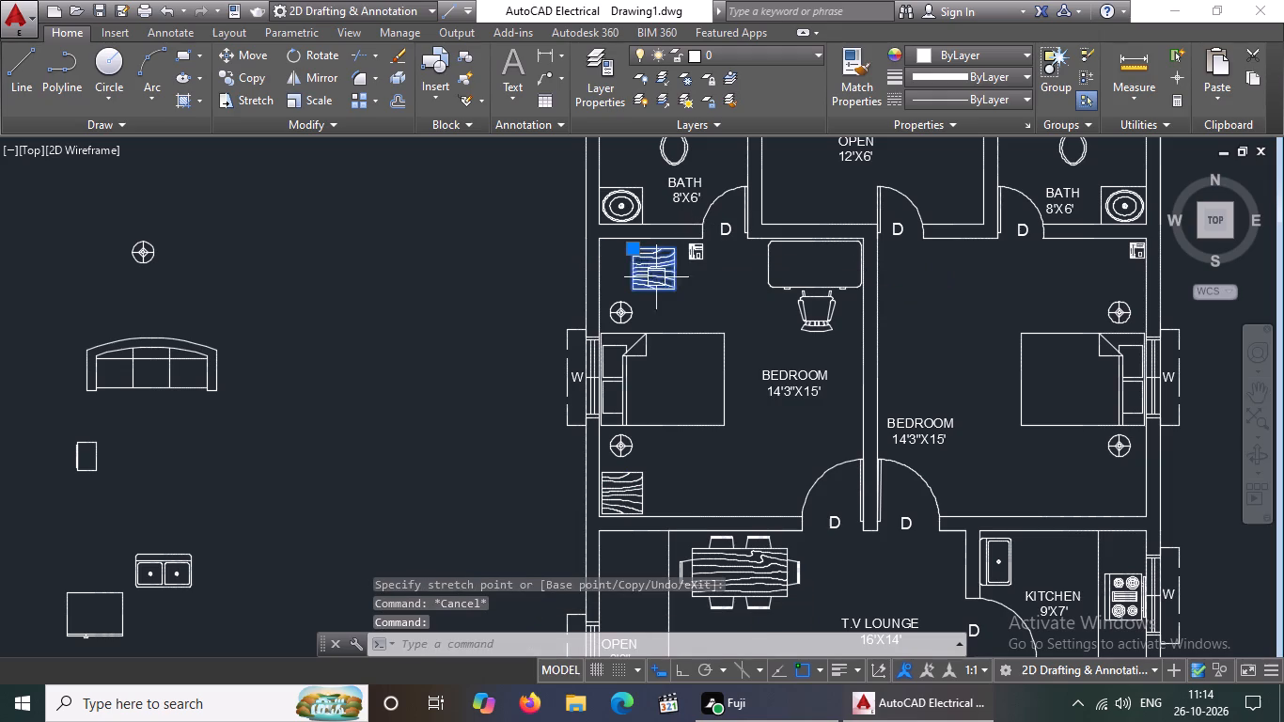
left_click(635, 246)
scroll(613, 247, "up", 2)
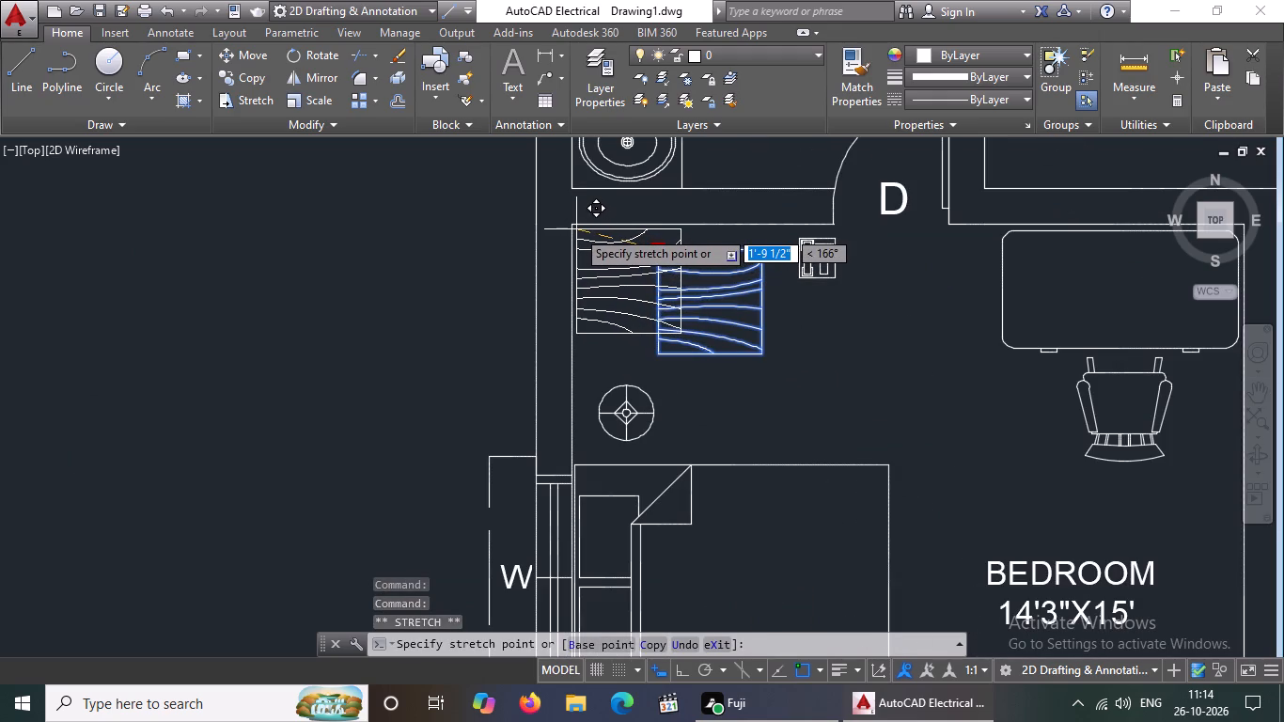
left_click(576, 229)
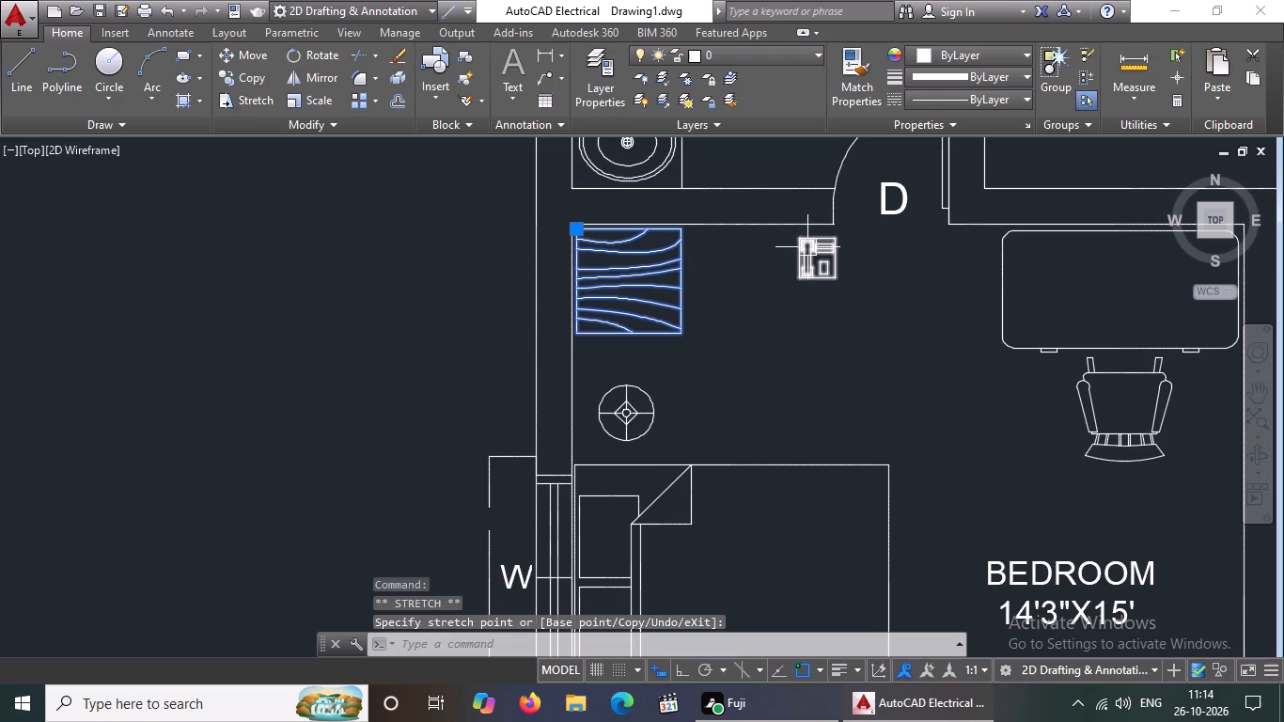
Move the west bedroom's telephone next to the corner table's east side, near the north wall.
left_click(809, 248)
left_click(812, 257)
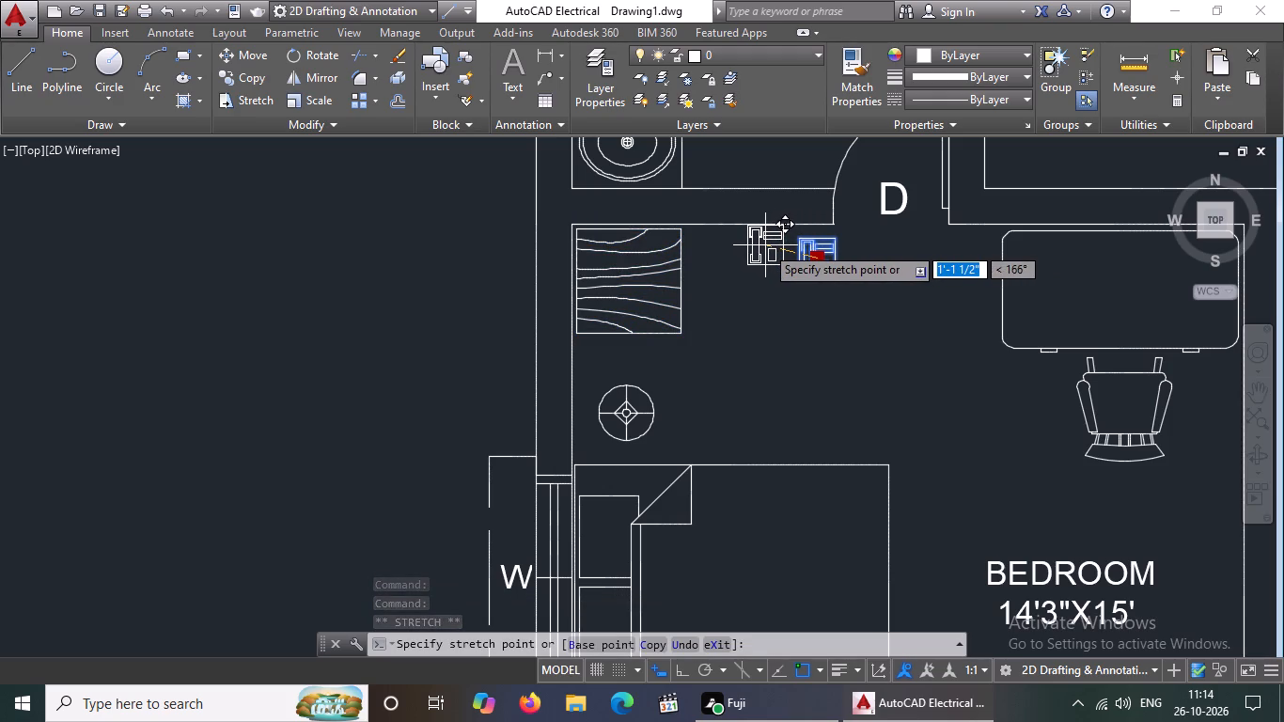
left_click(705, 252)
scroll(765, 290, "down", 2)
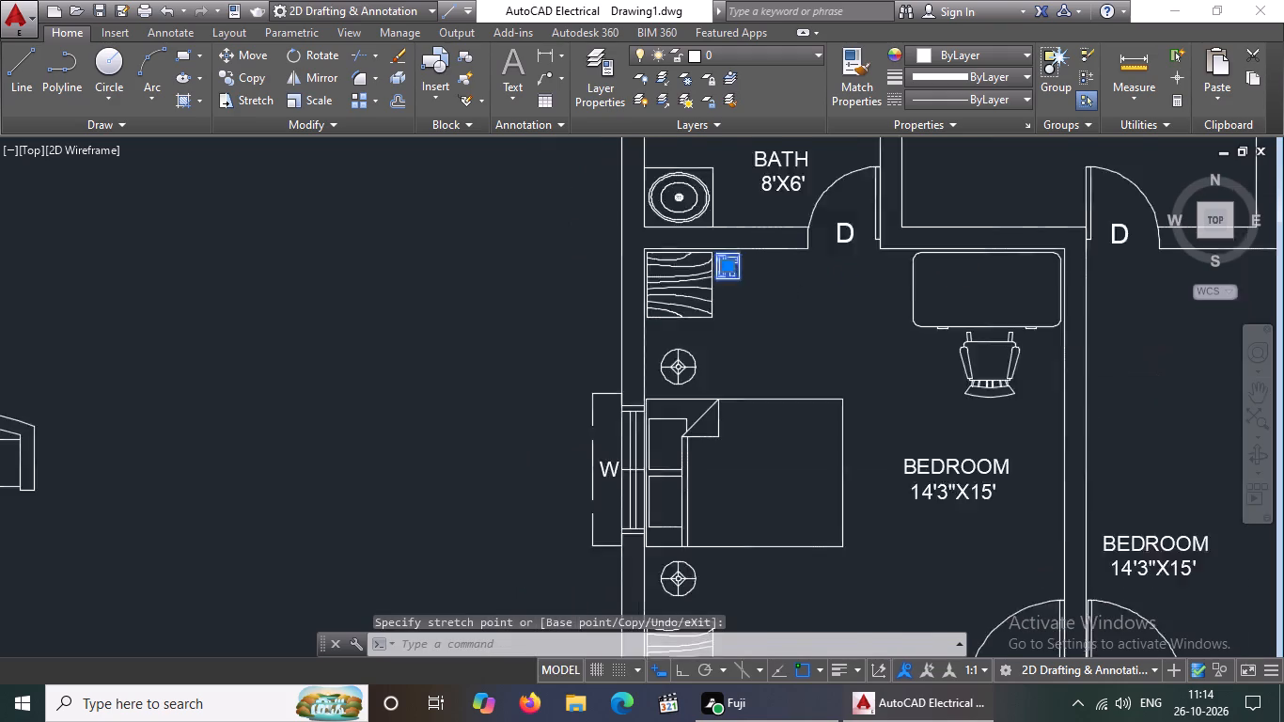
key("Escape")
Move the east bedroom's telephone west along the north wall, clear of the northeast corner.
middle_click_drag(776, 301, 544, 307)
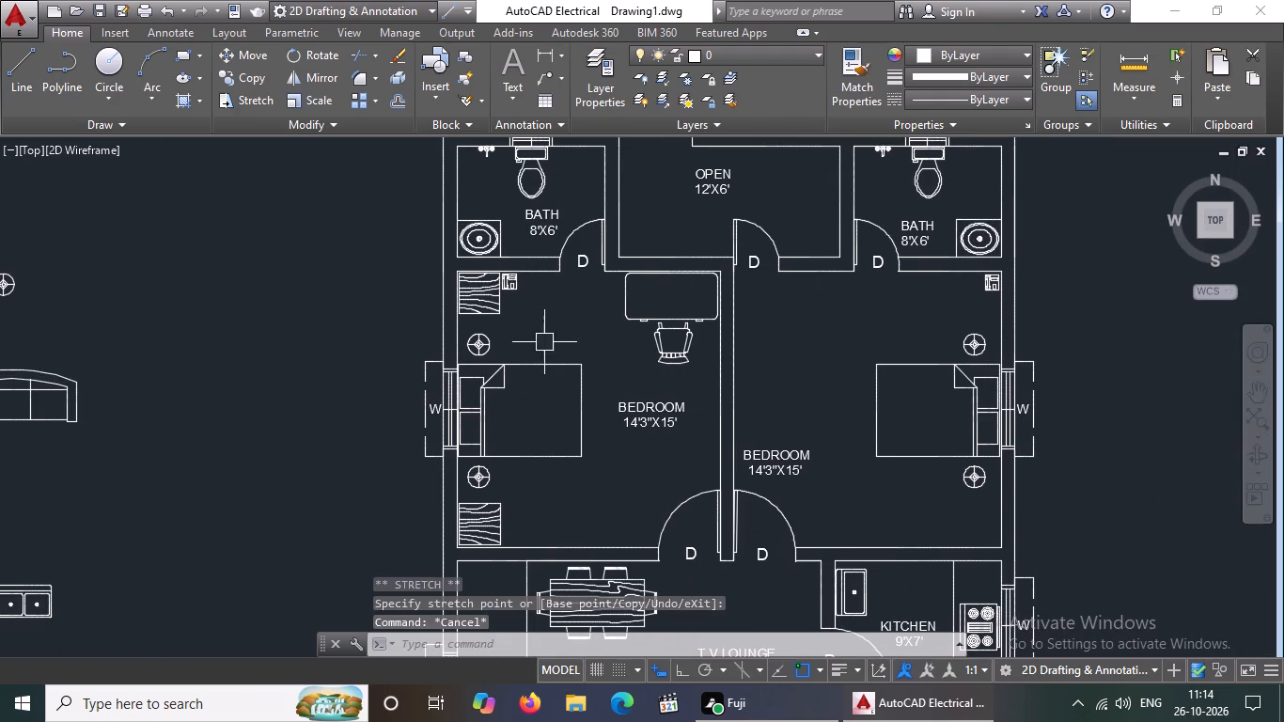
scroll(1002, 303, "up", 2)
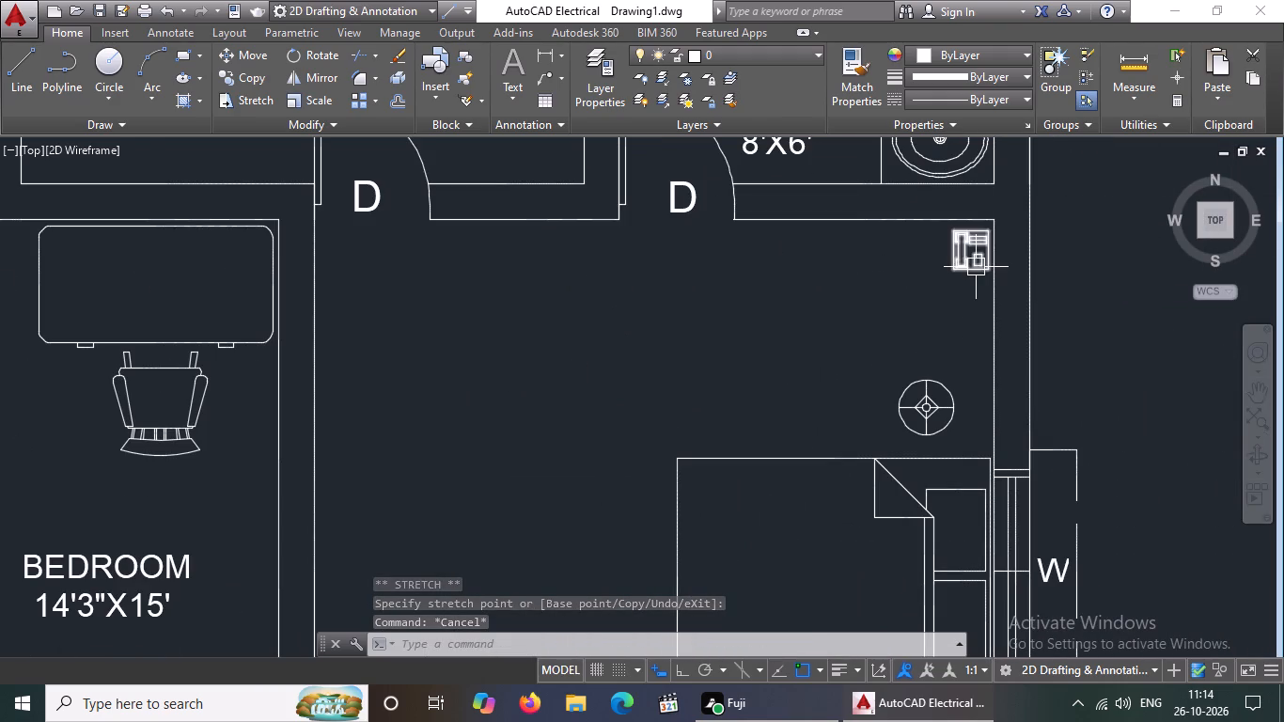
left_click(976, 266)
left_click_drag(971, 246, 909, 274)
left_click(732, 264)
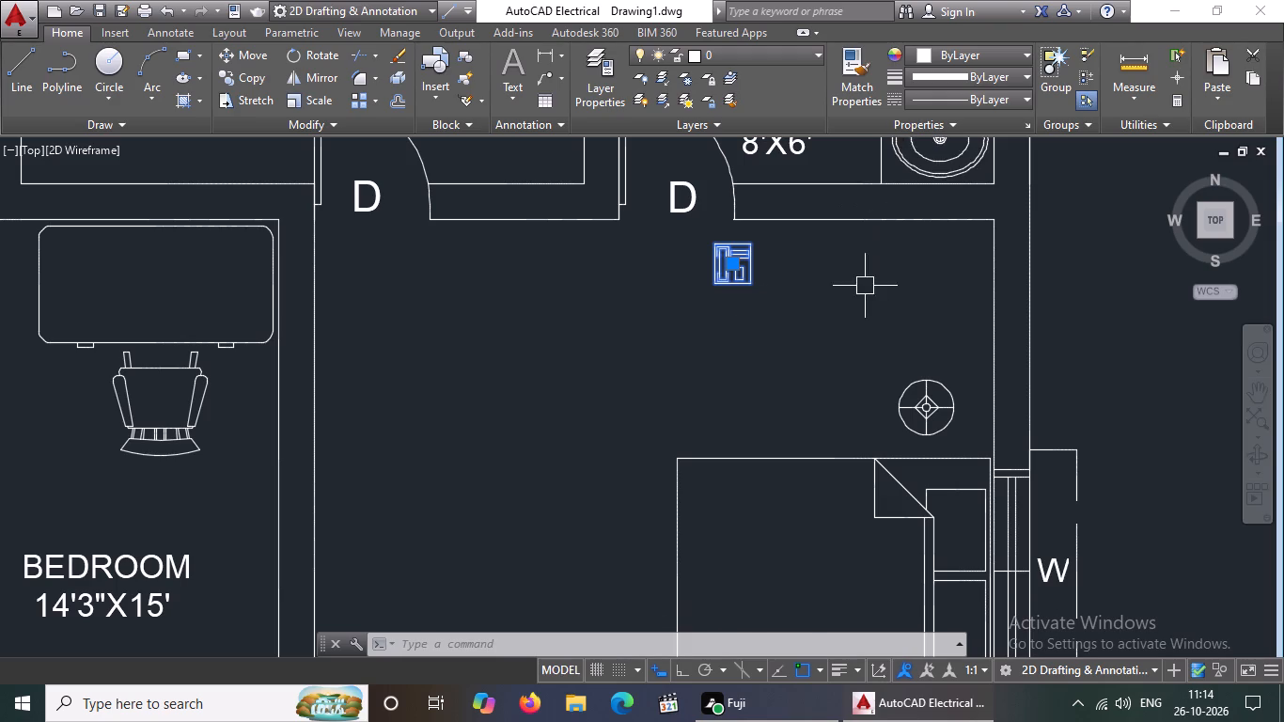
Copy the west bedroom's southwest wood-grain table into the southeast and northeast corners of the east bedroom.
scroll(826, 309, "down", 2)
left_click(368, 543)
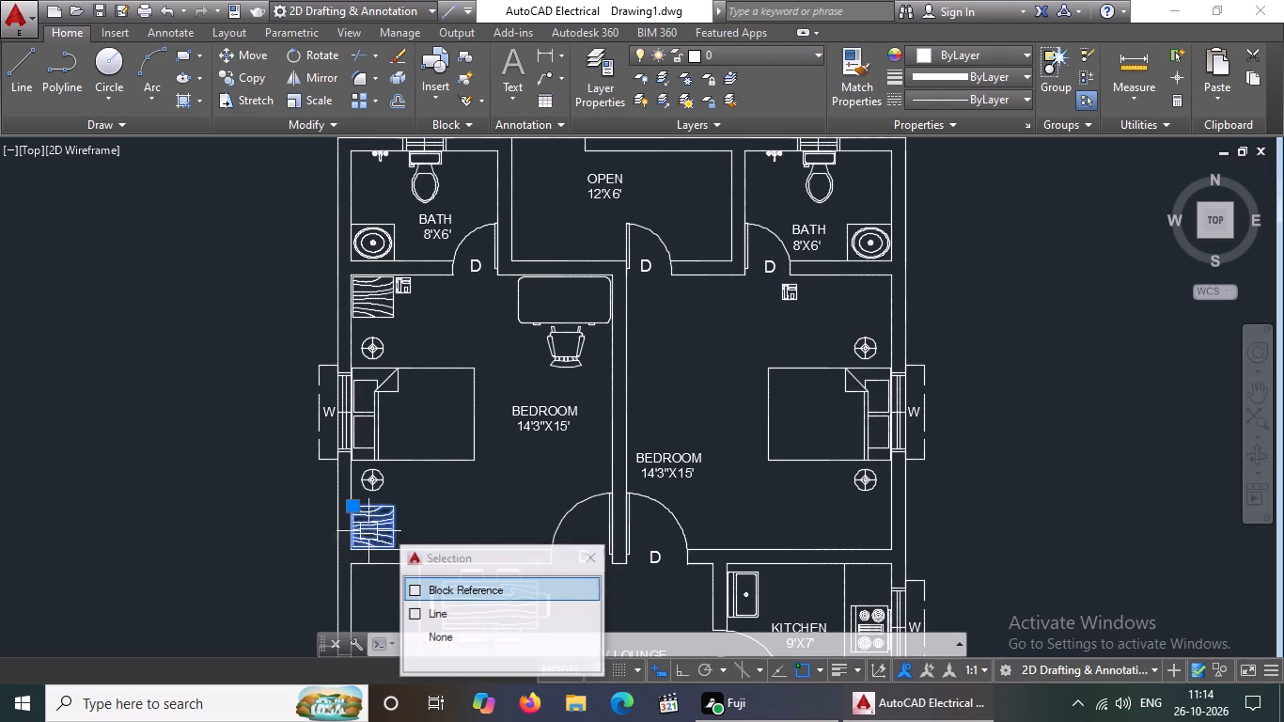
left_click(235, 78)
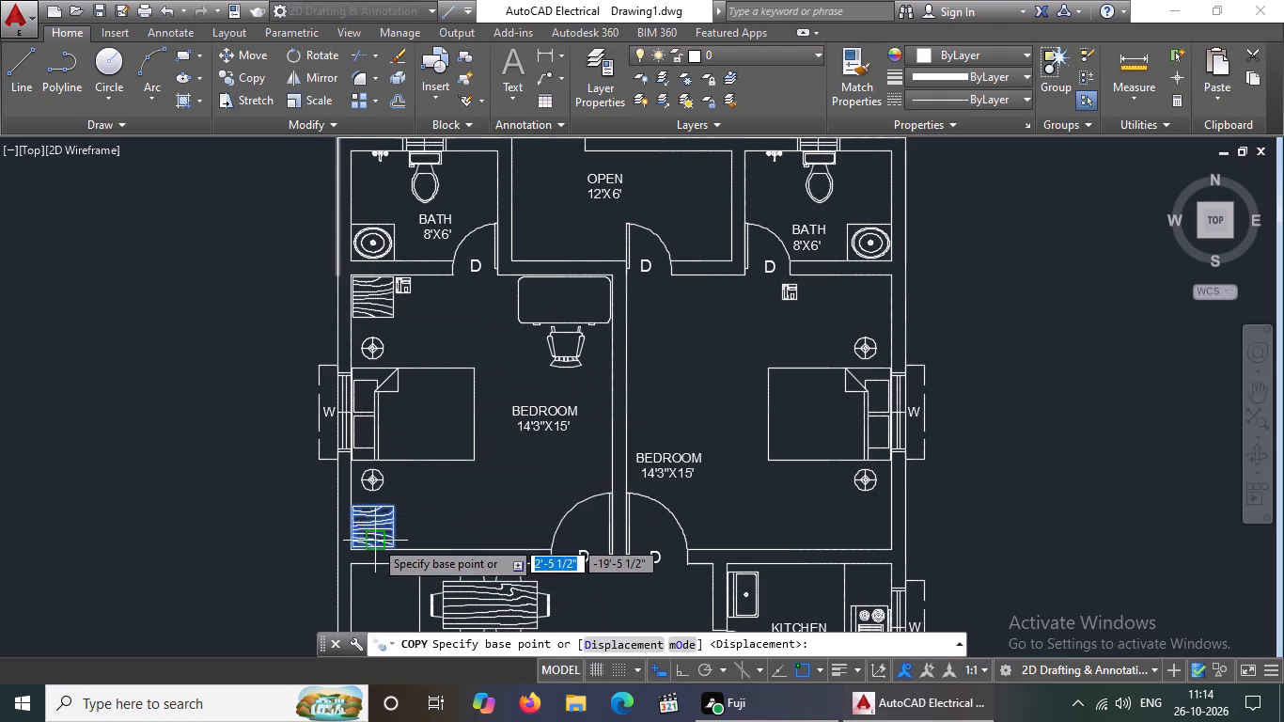
left_click(373, 535)
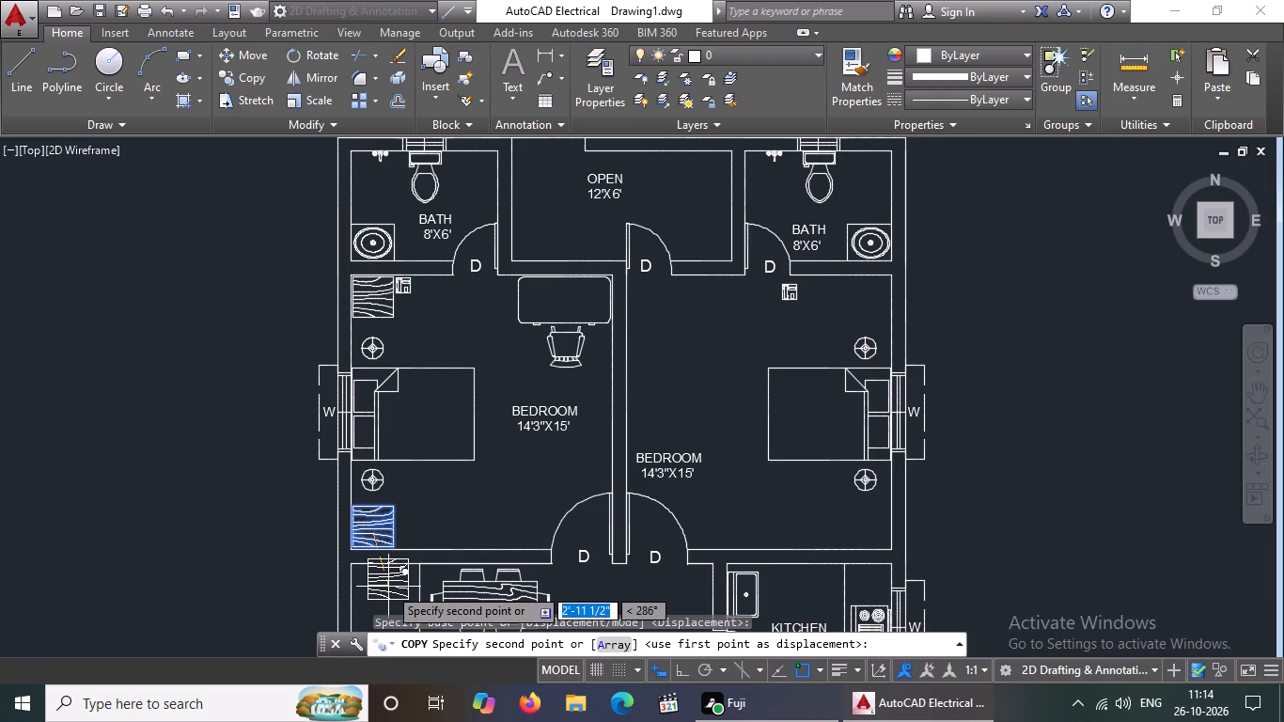
scroll(887, 536, "up", 2)
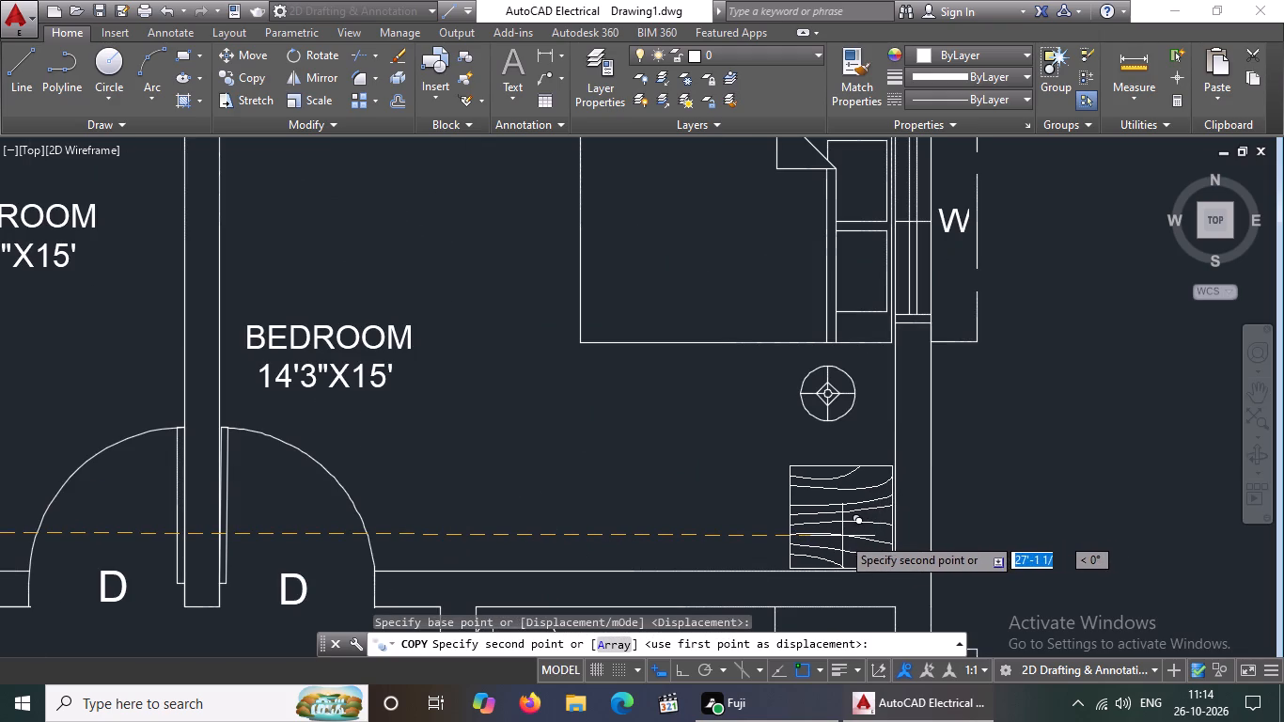
scroll(839, 536, "down", 2)
scroll(833, 536, "up", 2)
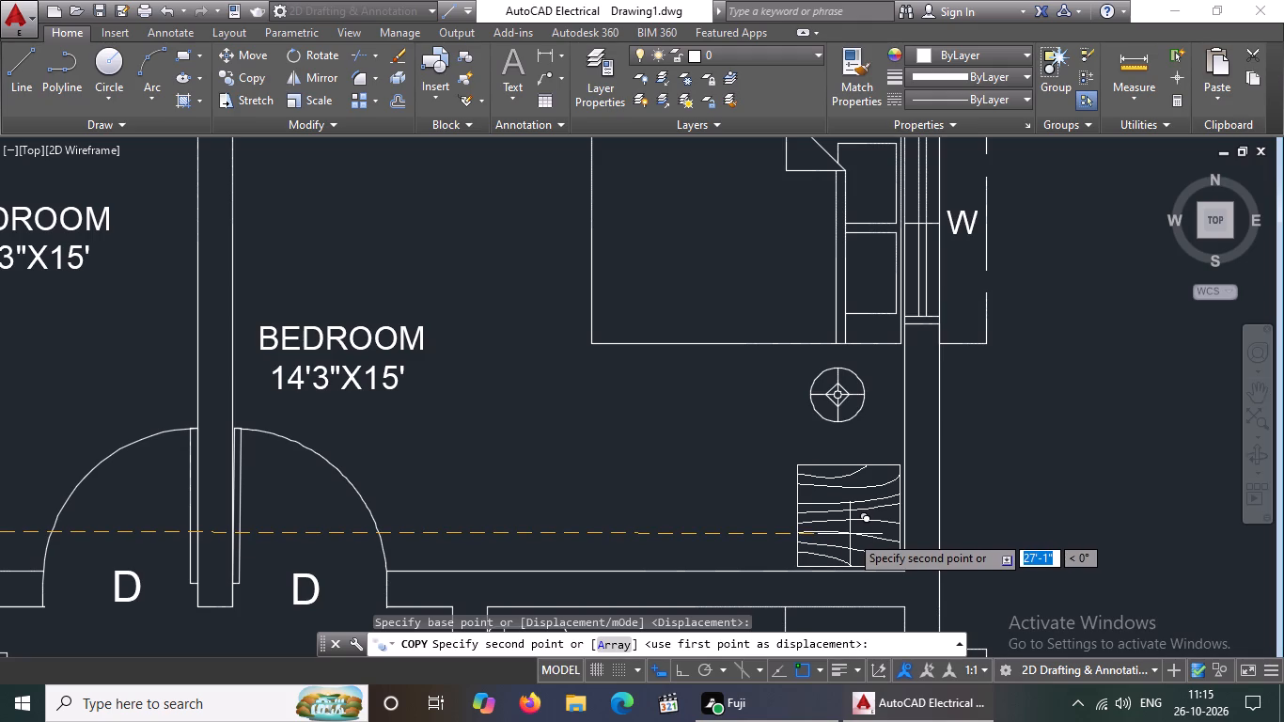
left_click(850, 533)
scroll(847, 517, "down", 3)
scroll(854, 400, "up", 1)
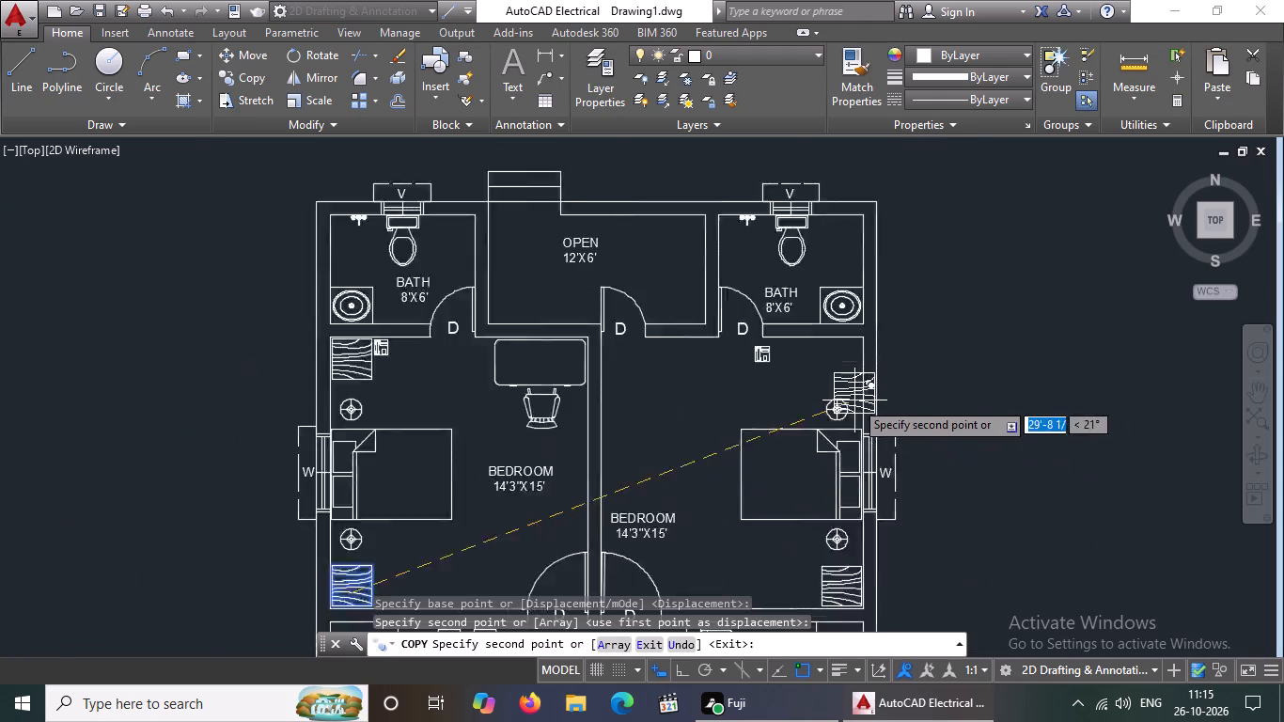
scroll(854, 400, "up", 2)
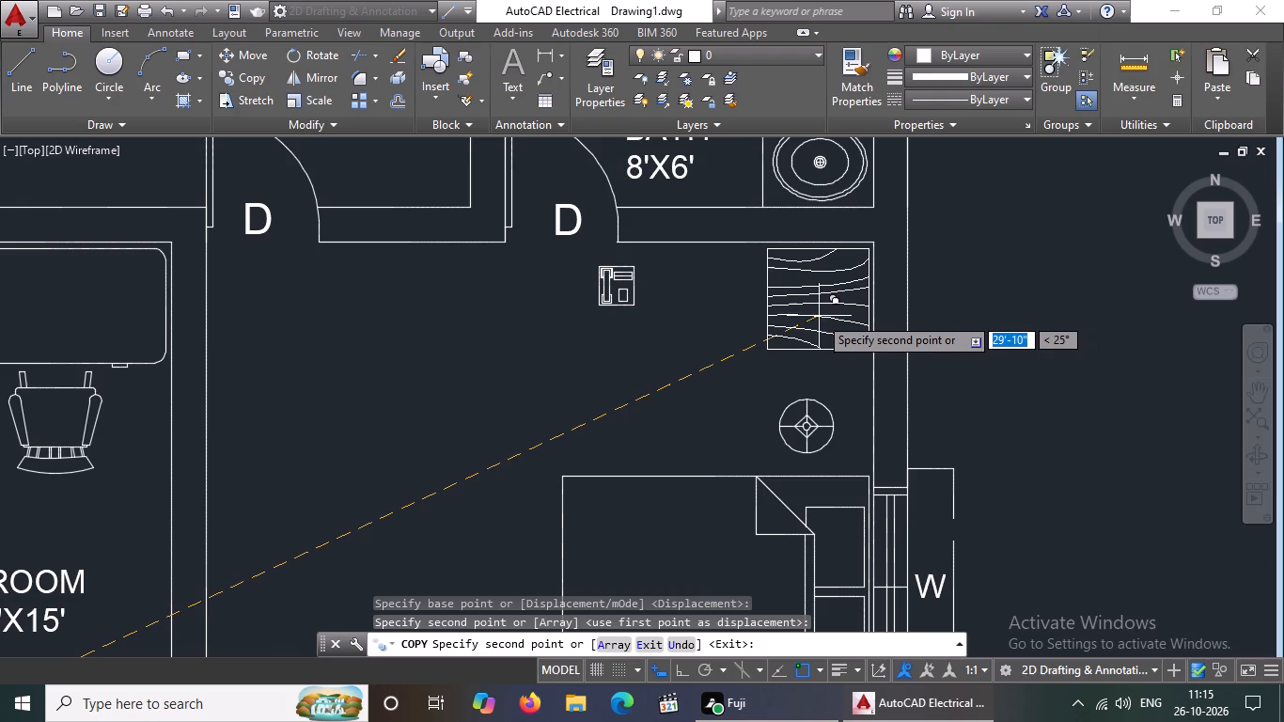
left_click(819, 316)
scroll(799, 342, "down", 3)
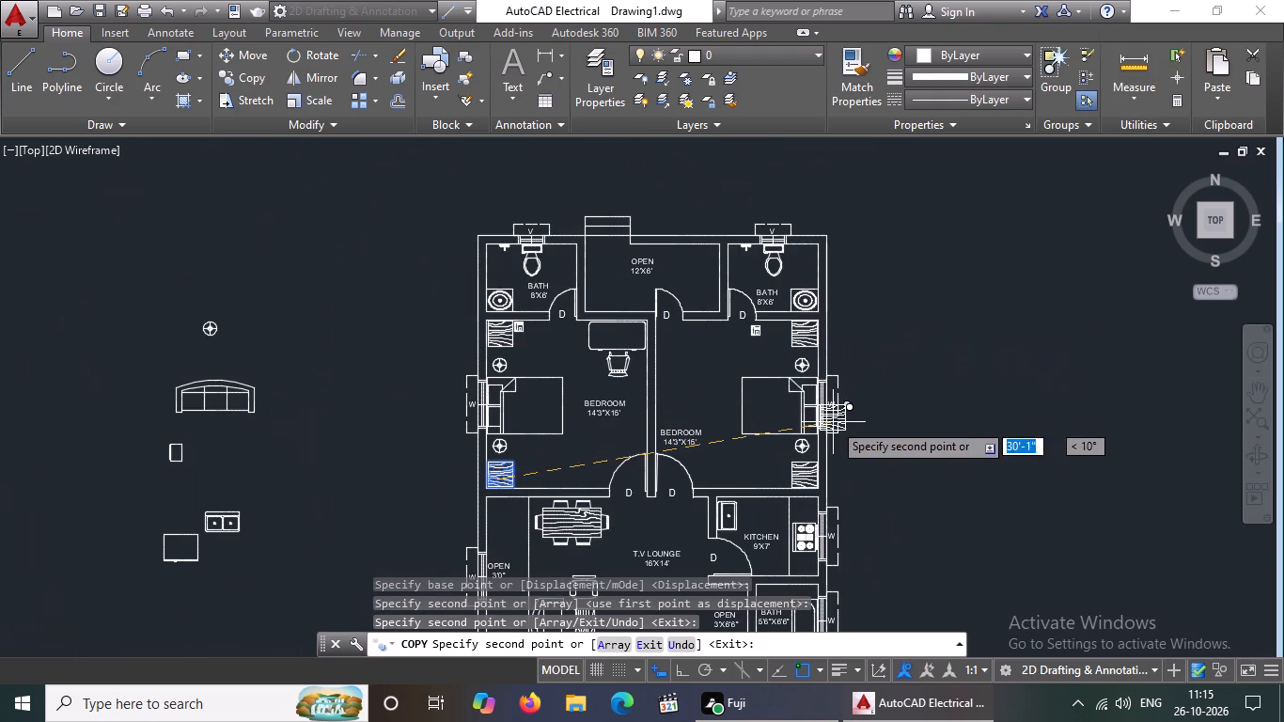
key("Escape")
Move the east bedroom's telephone next to the northeast corner table's west side, near the north wall.
scroll(773, 371, "up", 3)
left_click(692, 216)
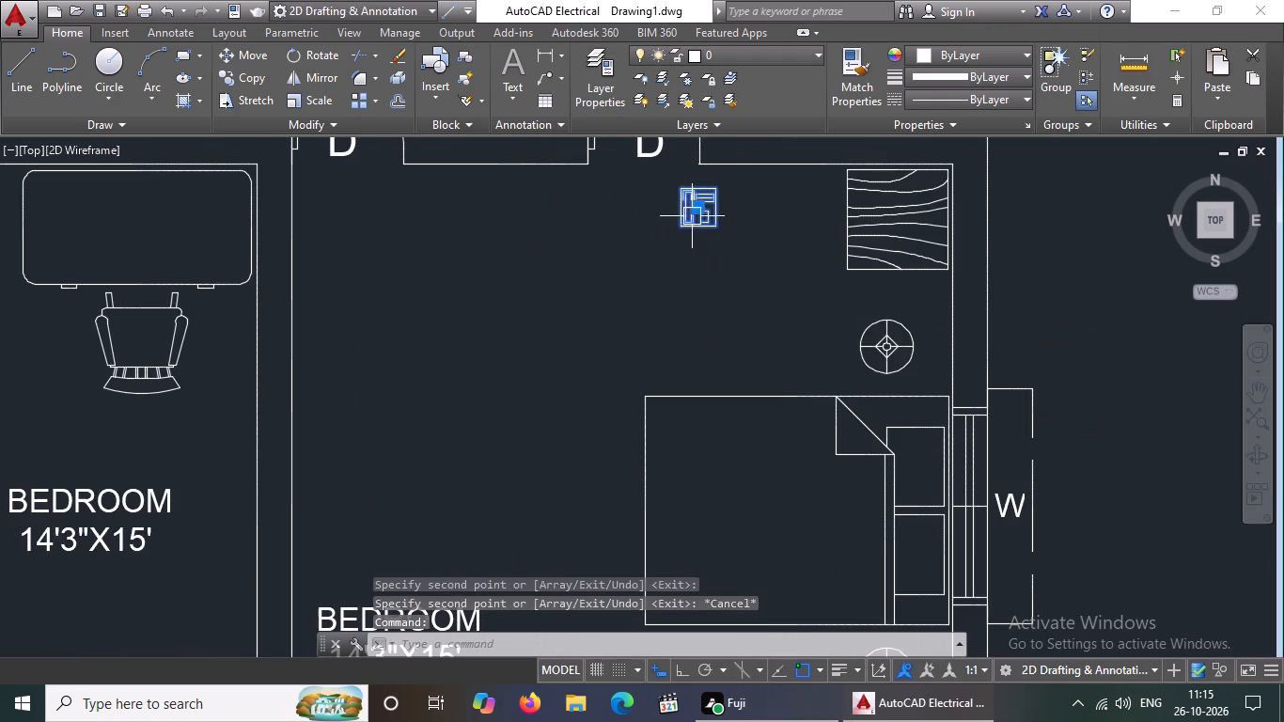
left_click_drag(693, 204, 703, 201)
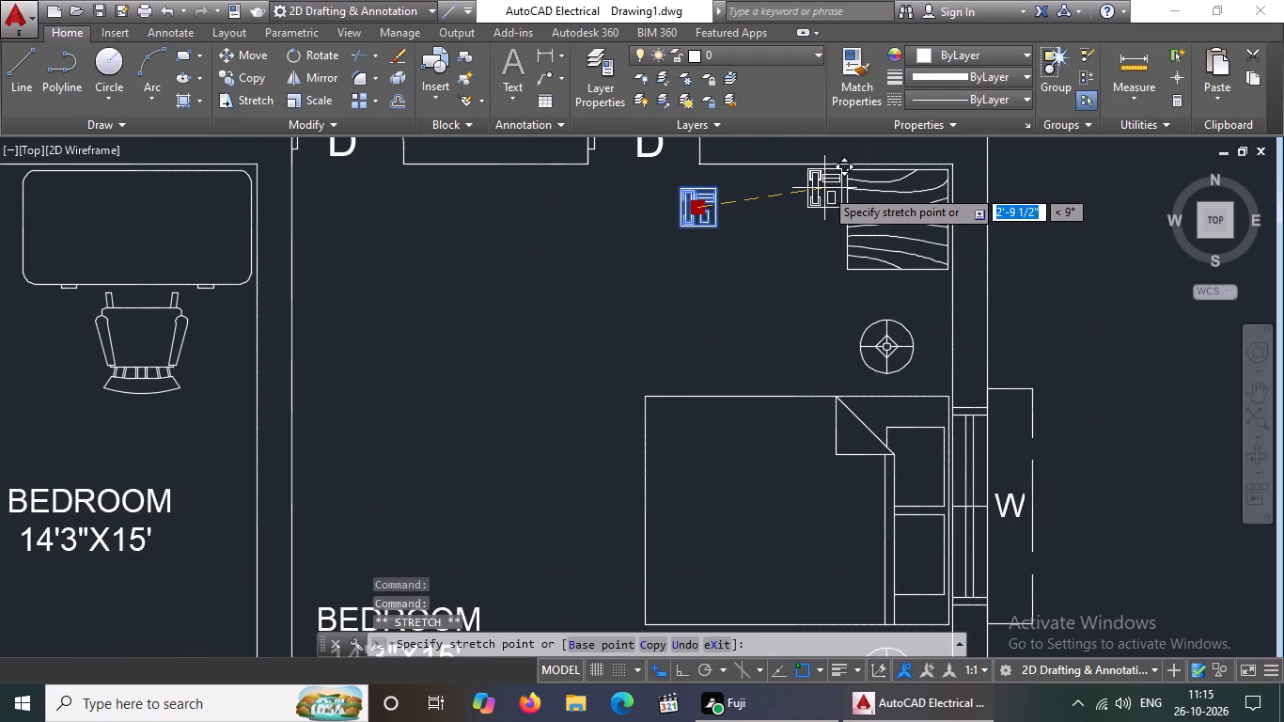
left_click(824, 188)
scroll(871, 187, "down", 3)
key("Escape")
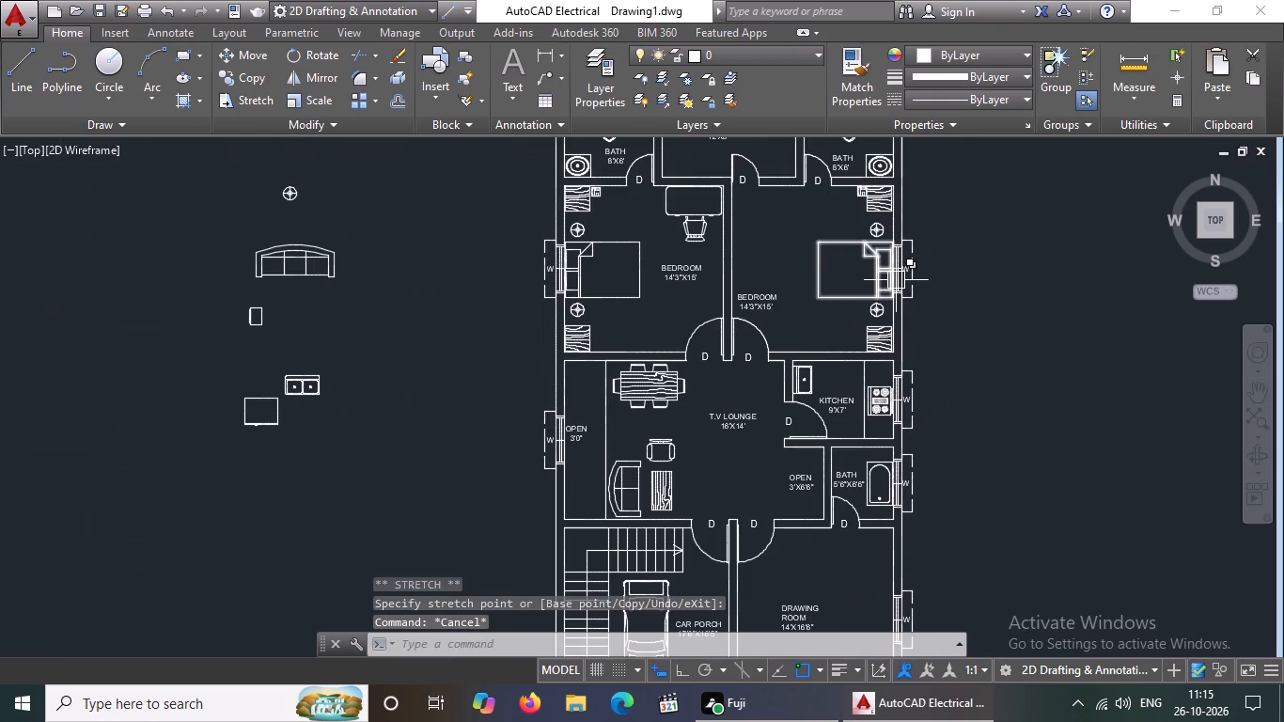
Erase the five leftover blocks west of the plan, including the sofa, the lamp and the double sink.
middle_click_drag(888, 306, 877, 307)
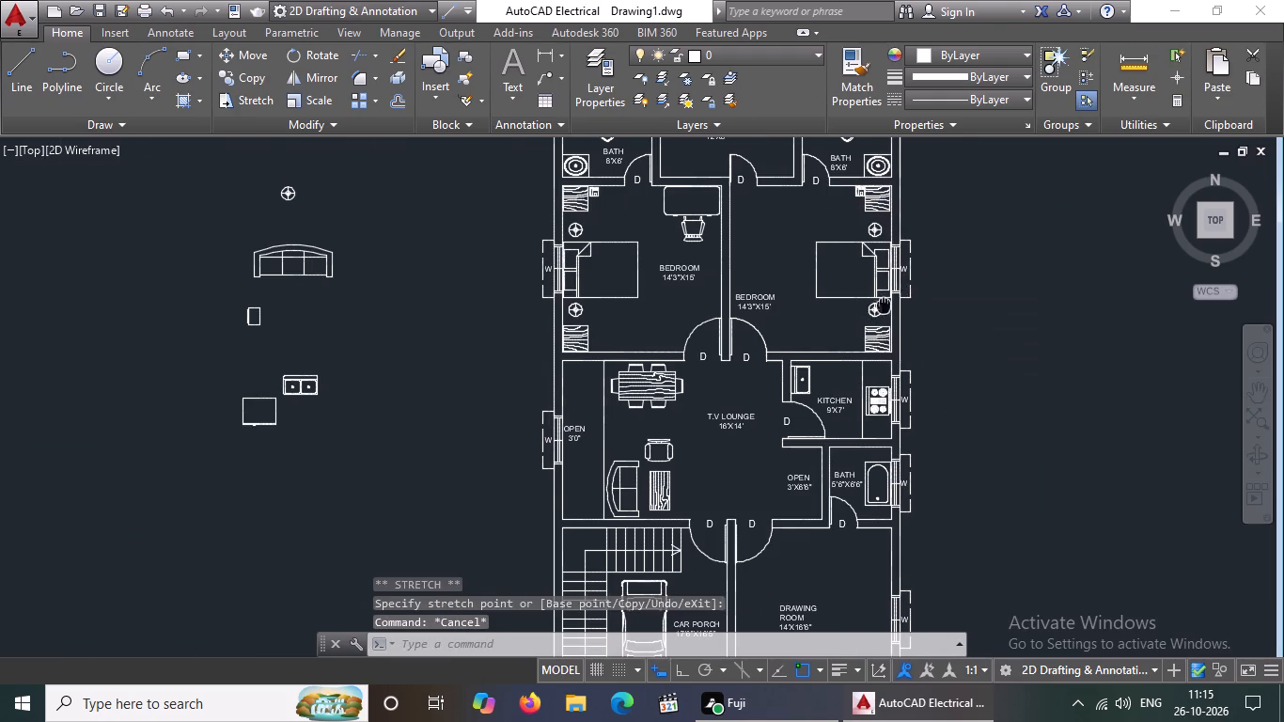
middle_click_drag(877, 307, 751, 329)
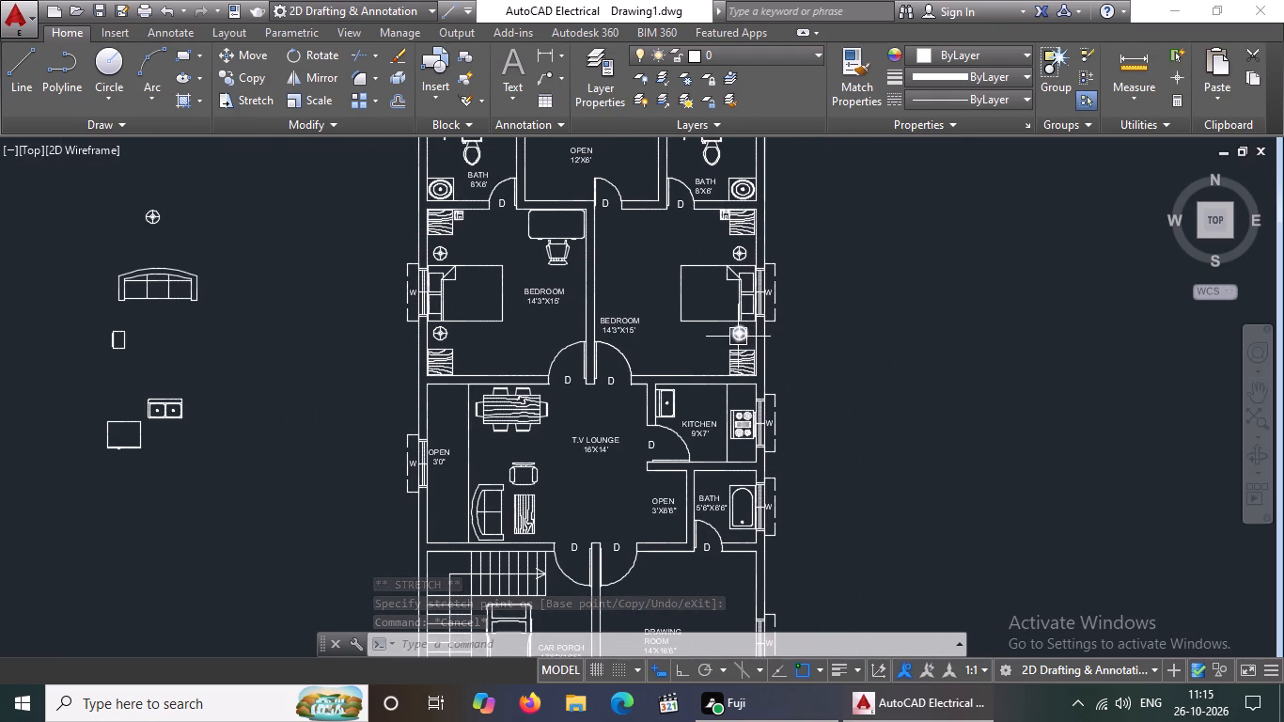
left_click(161, 285)
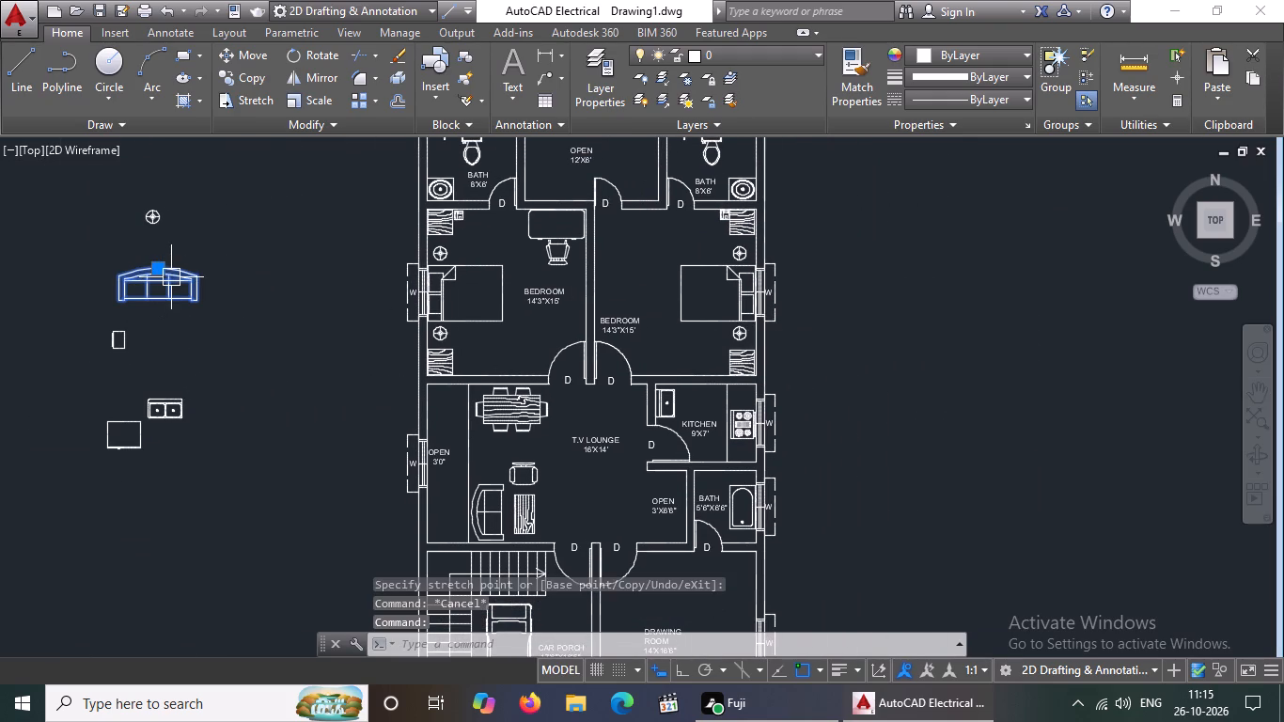
key("Delete")
left_click(164, 218)
key("Delete")
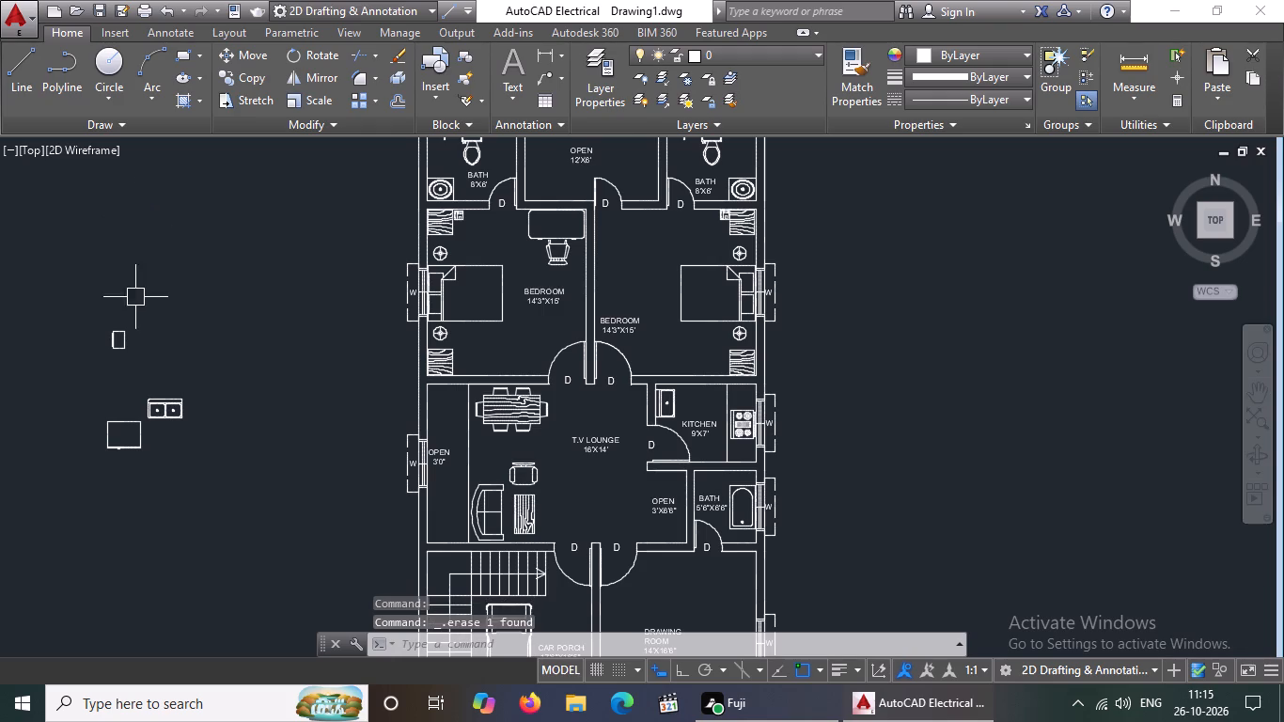
left_click(119, 340)
key("Delete")
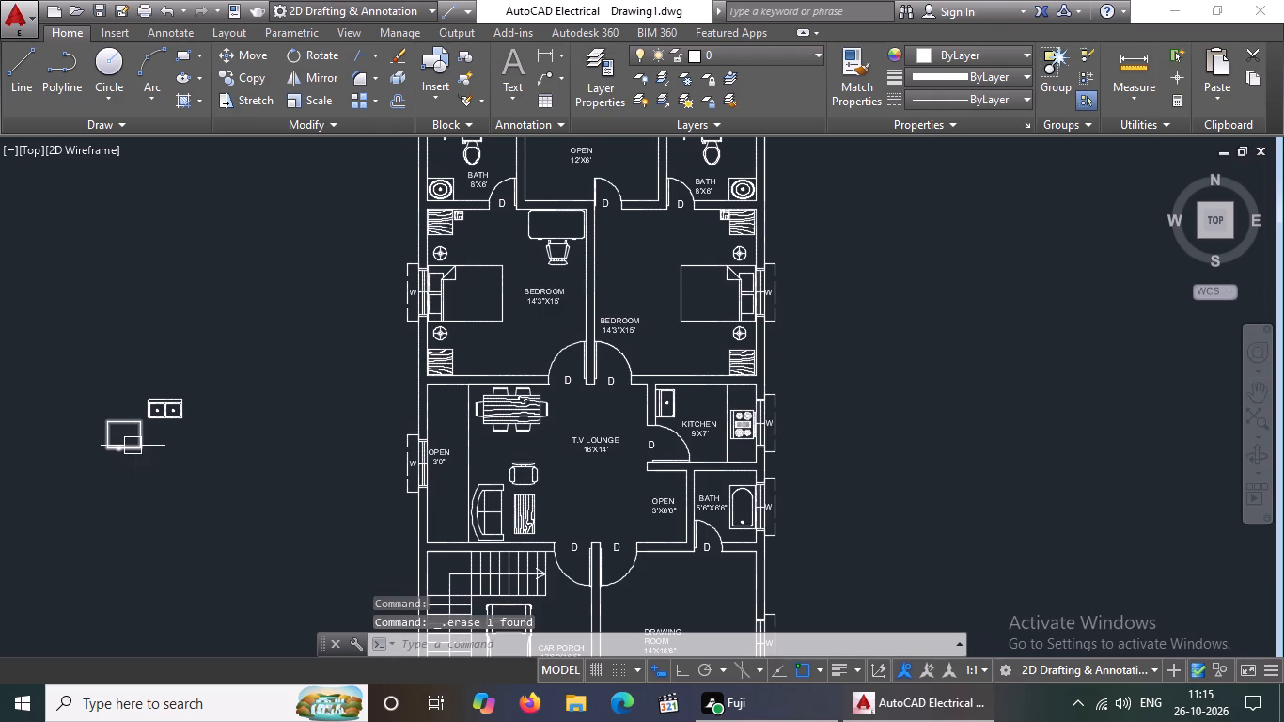
left_click(131, 447)
key("Delete")
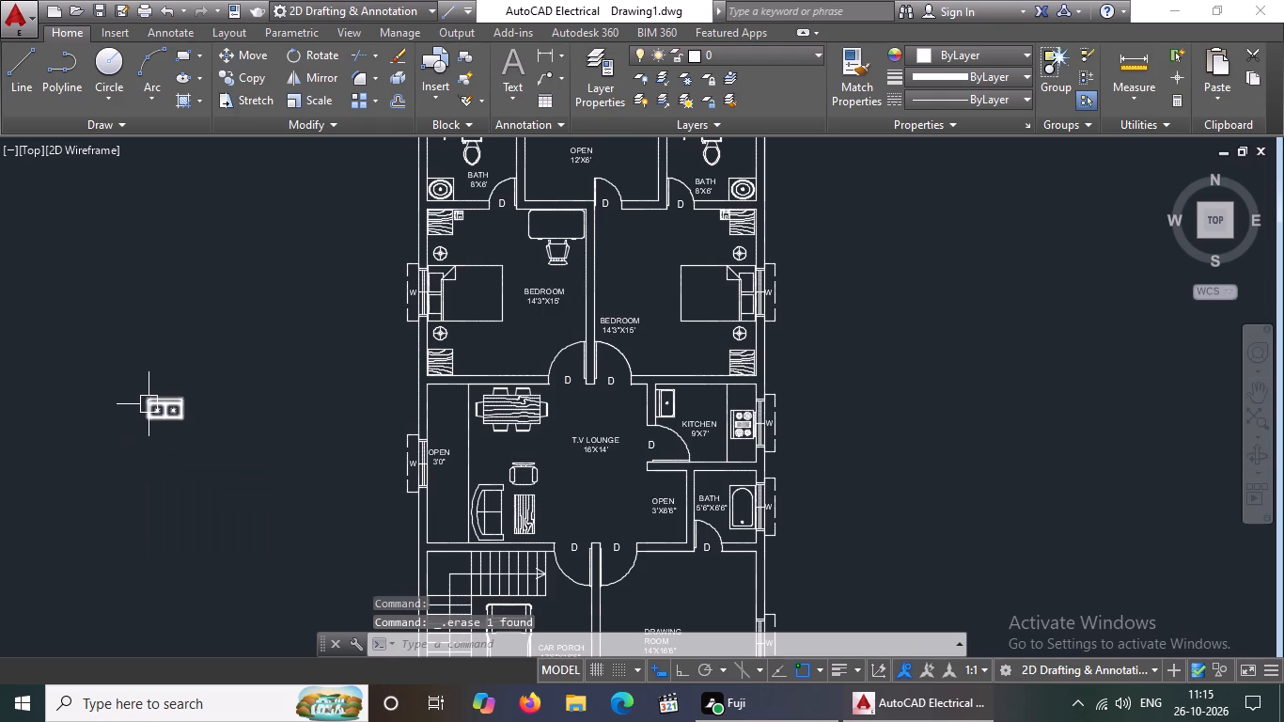
left_click(149, 402)
key("Delete")
Open DesignCenter and browse to the blocks of the Home - Space Planner.dwg sample drawing.
scroll(540, 489, "down", 2)
middle_click_drag(568, 471, 593, 424)
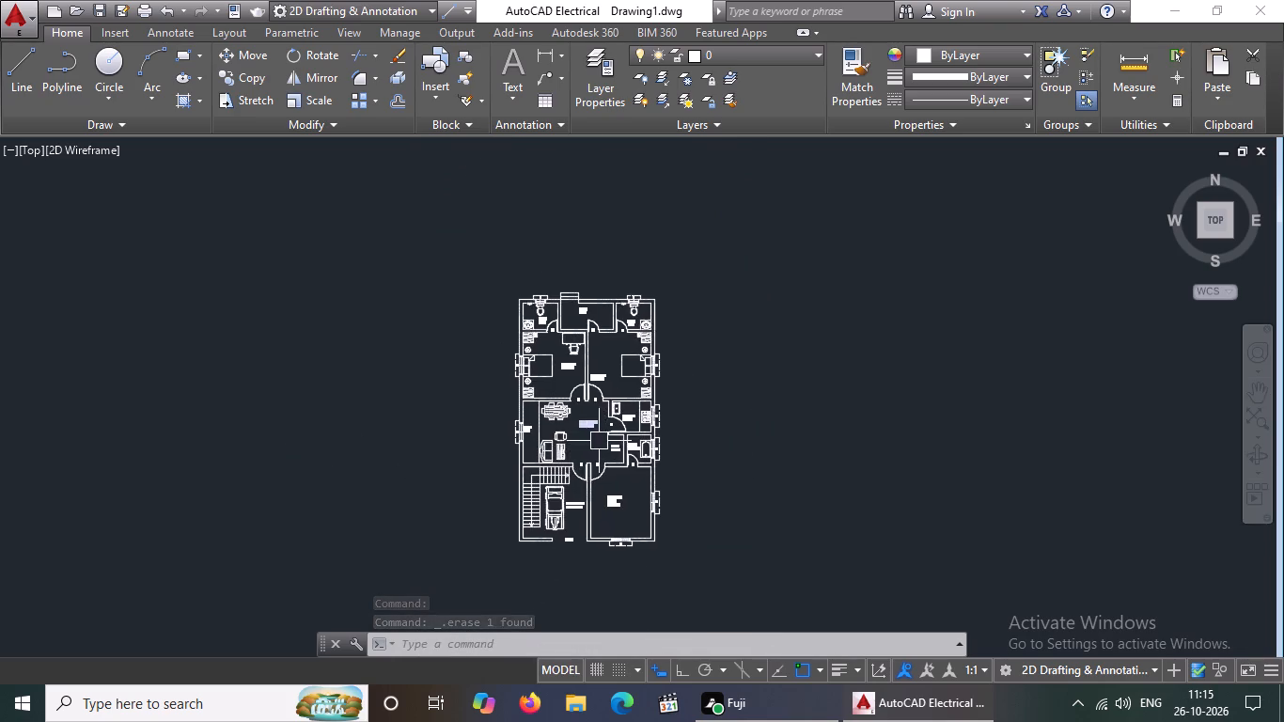
scroll(621, 486, "up", 2)
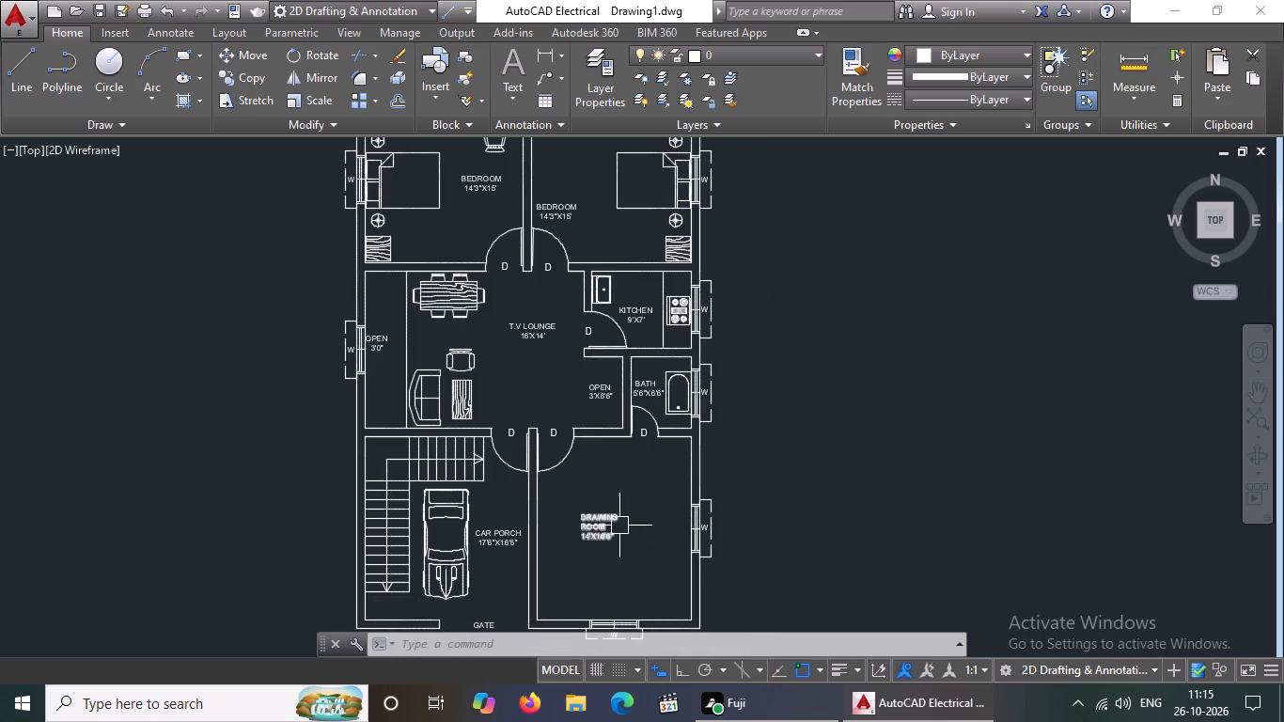
middle_click_drag(619, 528, 690, 519)
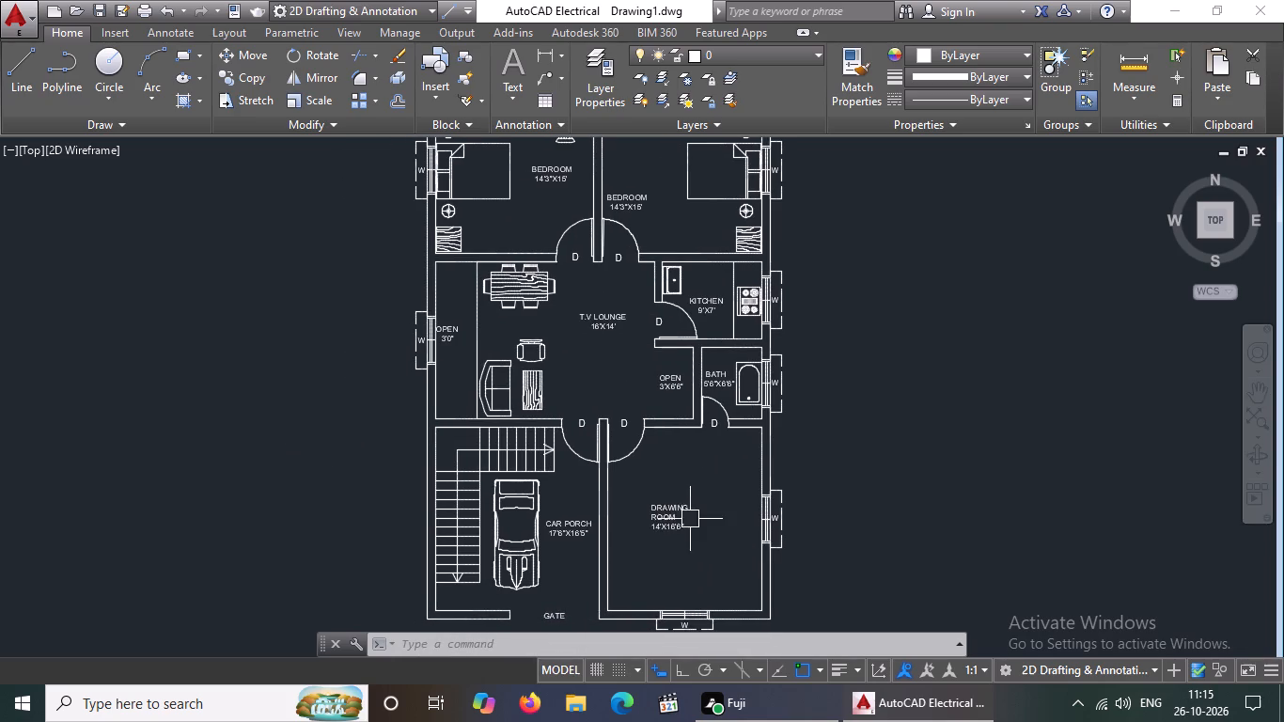
middle_click(690, 519)
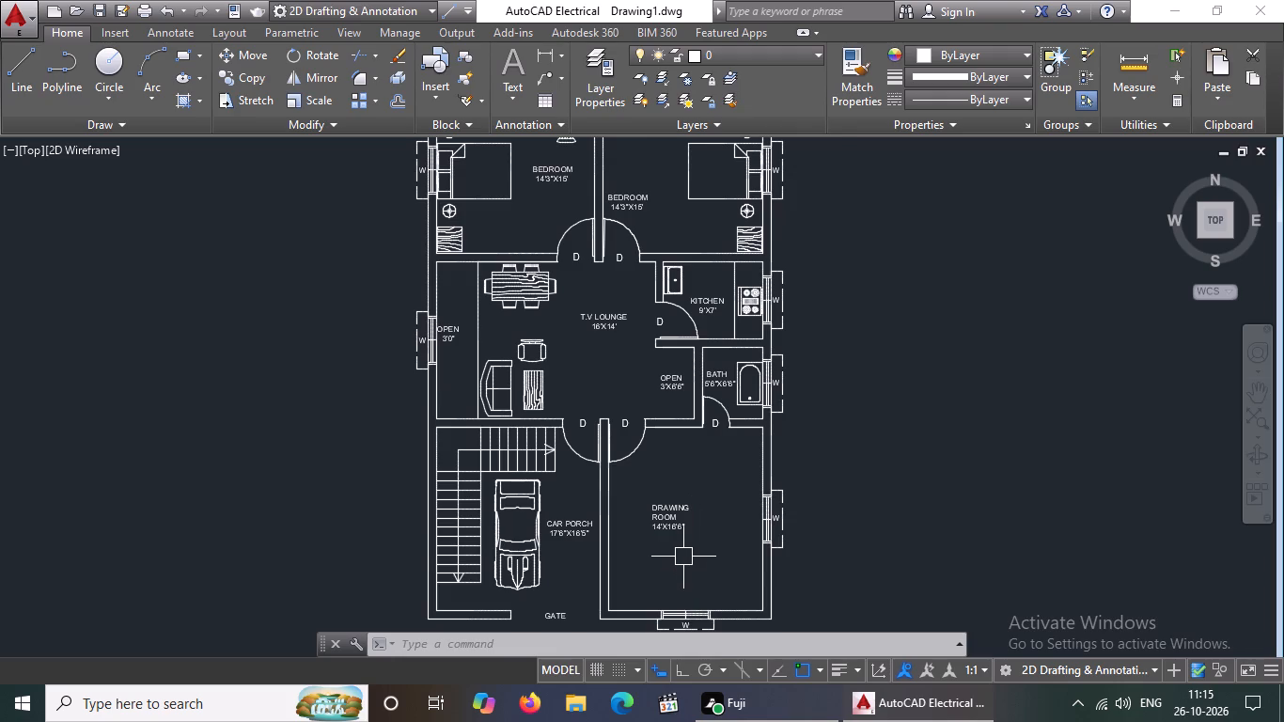
scroll(683, 557, "up", 1)
scroll(661, 553, "down", 1)
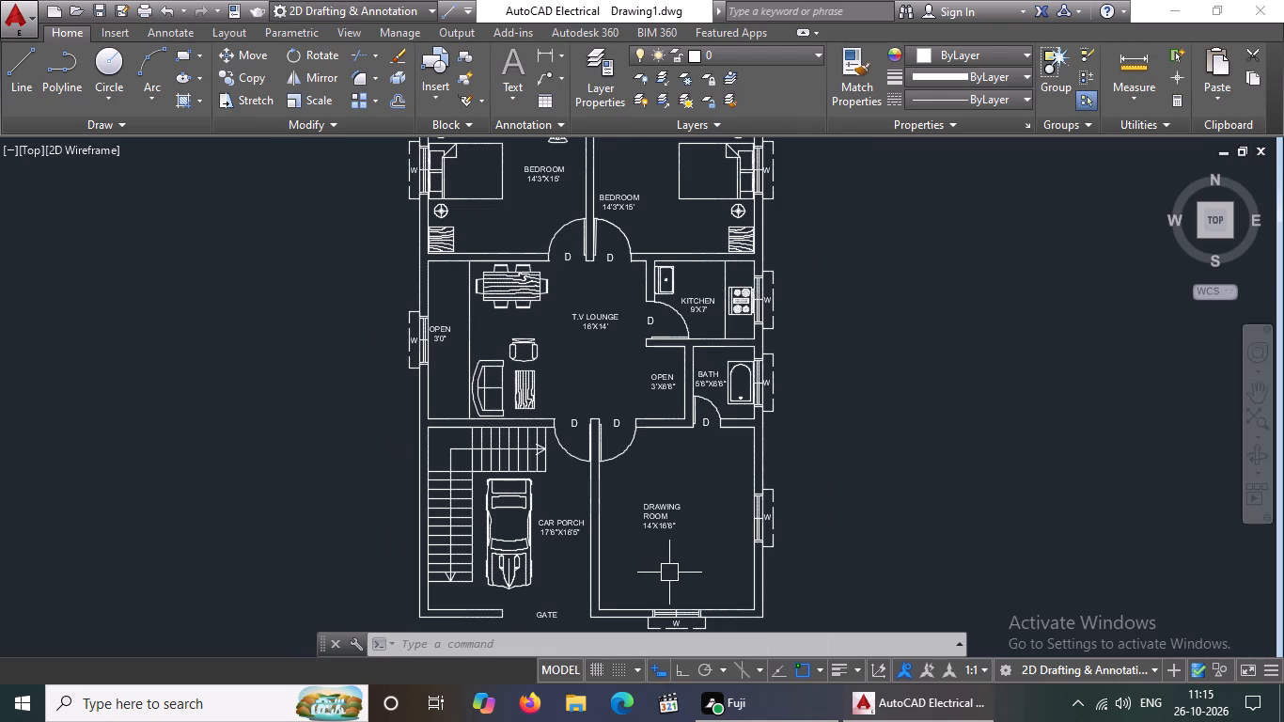
key("Escape")
type("DC")
key("space")
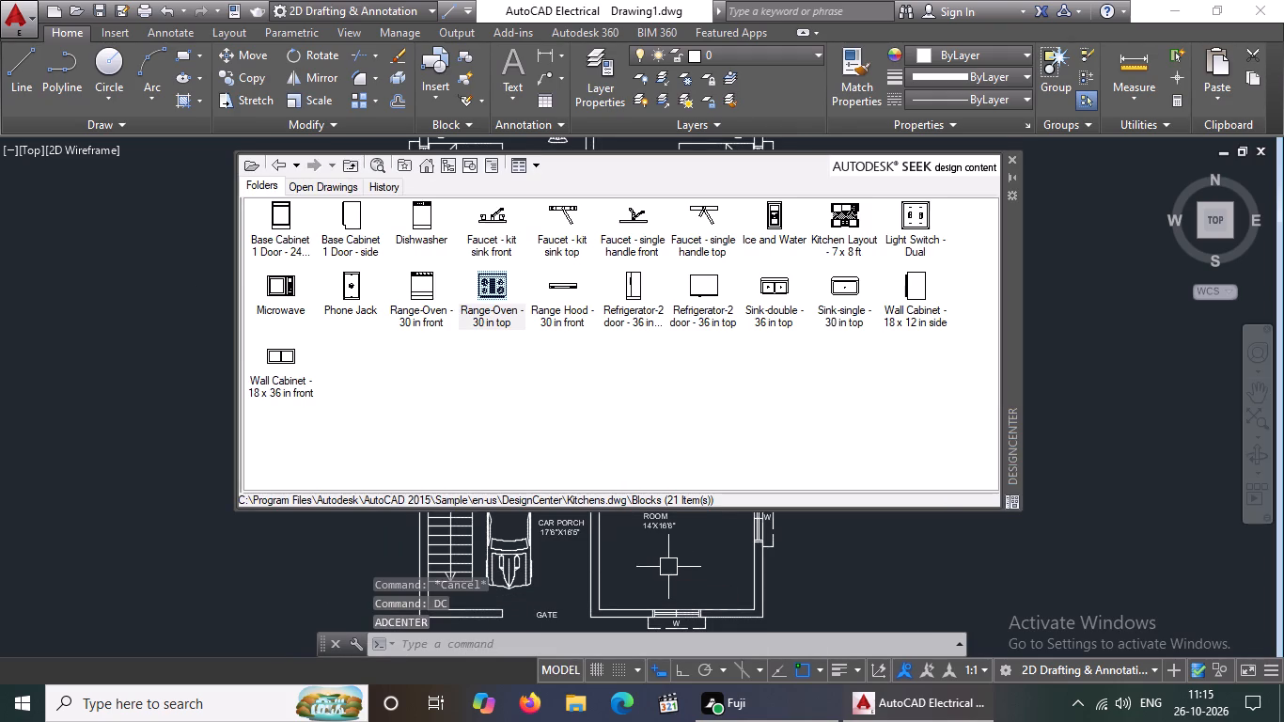
left_click(423, 161)
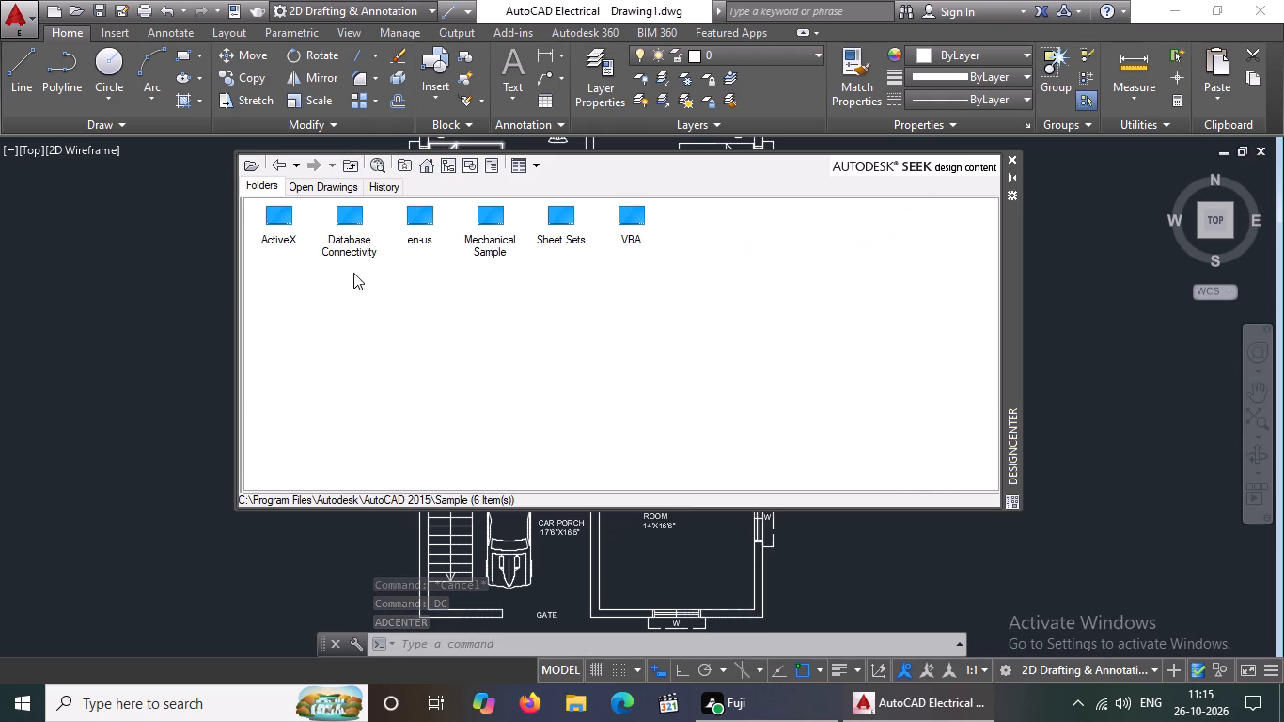
double_click(423, 226)
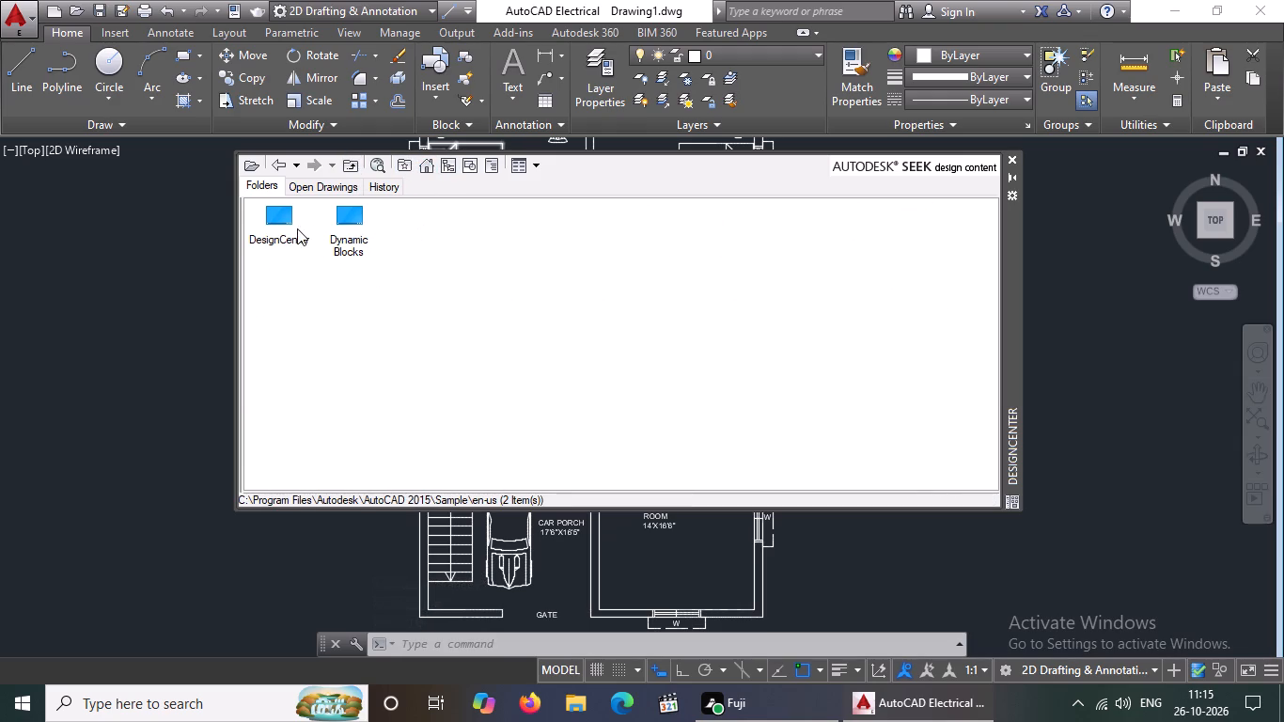
double_click(290, 229)
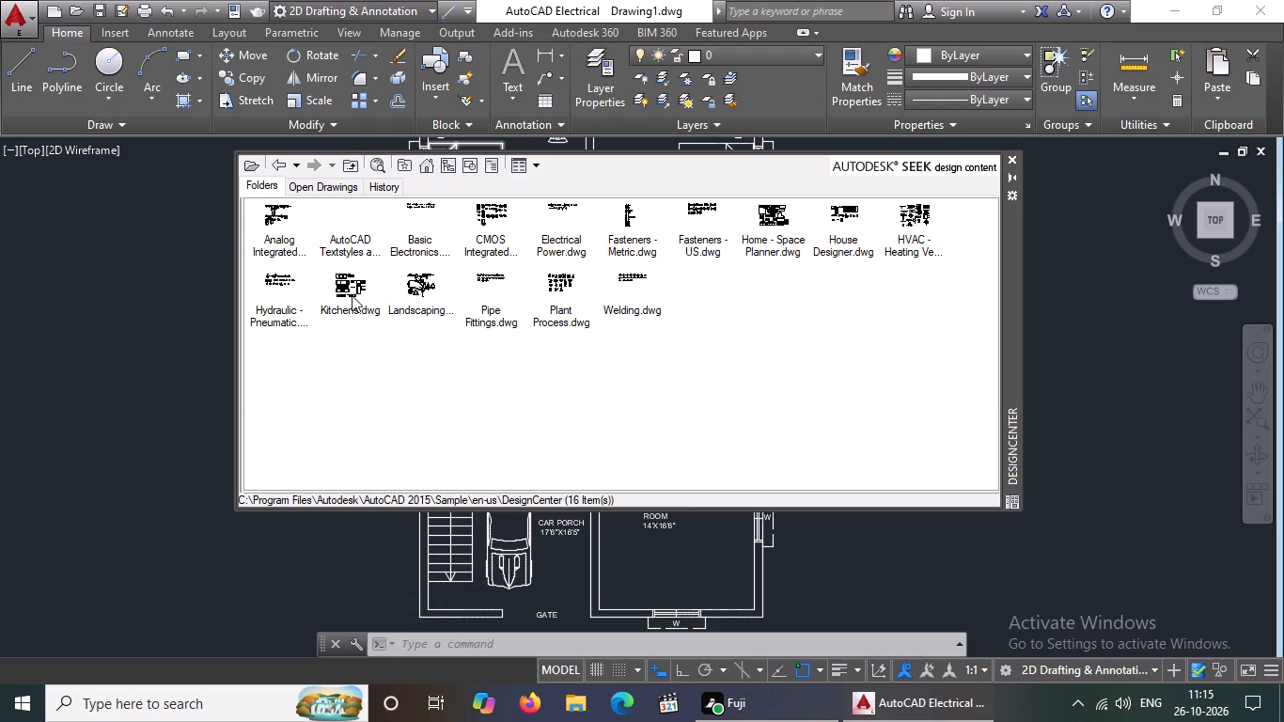
double_click(759, 224)
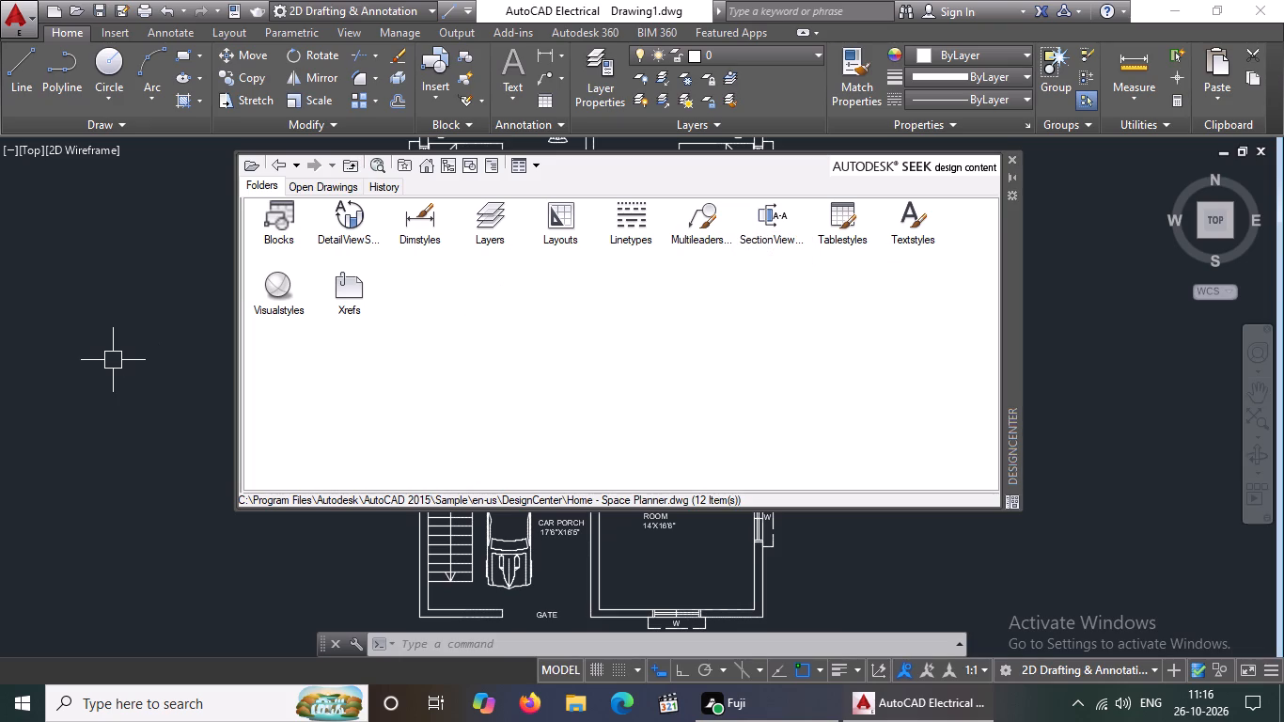
double_click(281, 220)
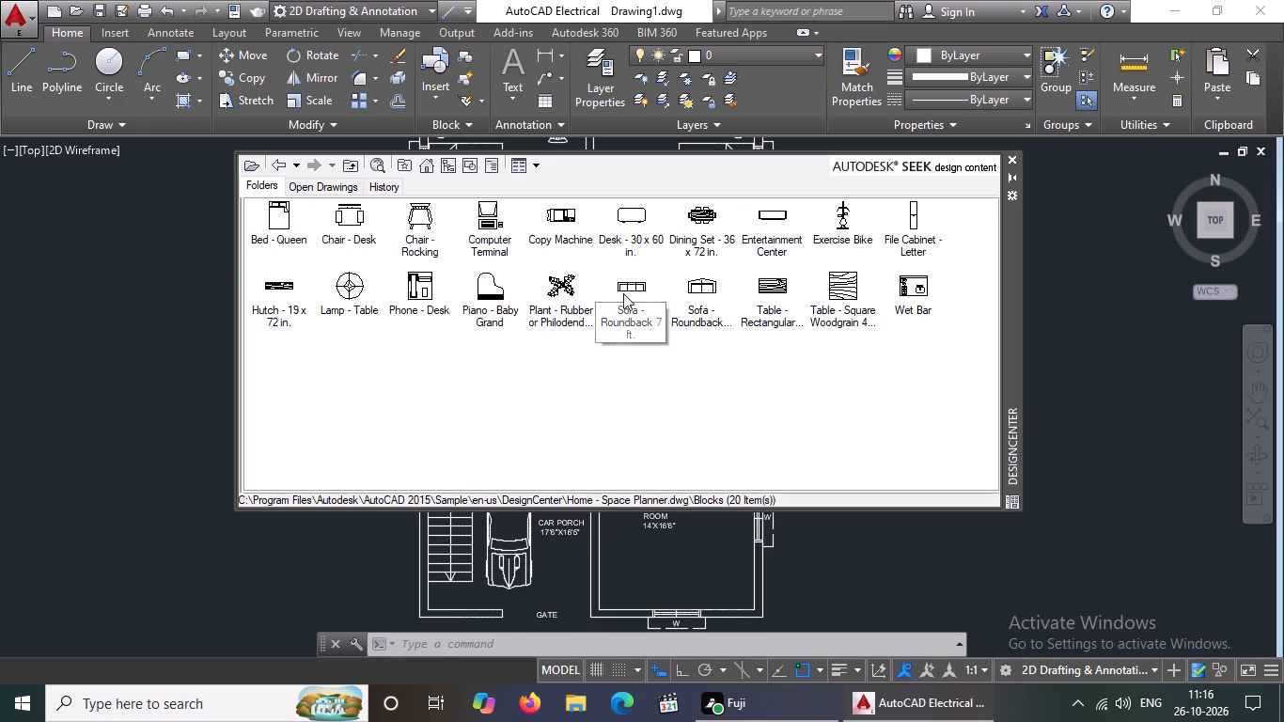
Insert the Sofa - Roundback 7 ft. block outside the plan, west of the staircase, at default scale and 0 rotation.
double_click(624, 294)
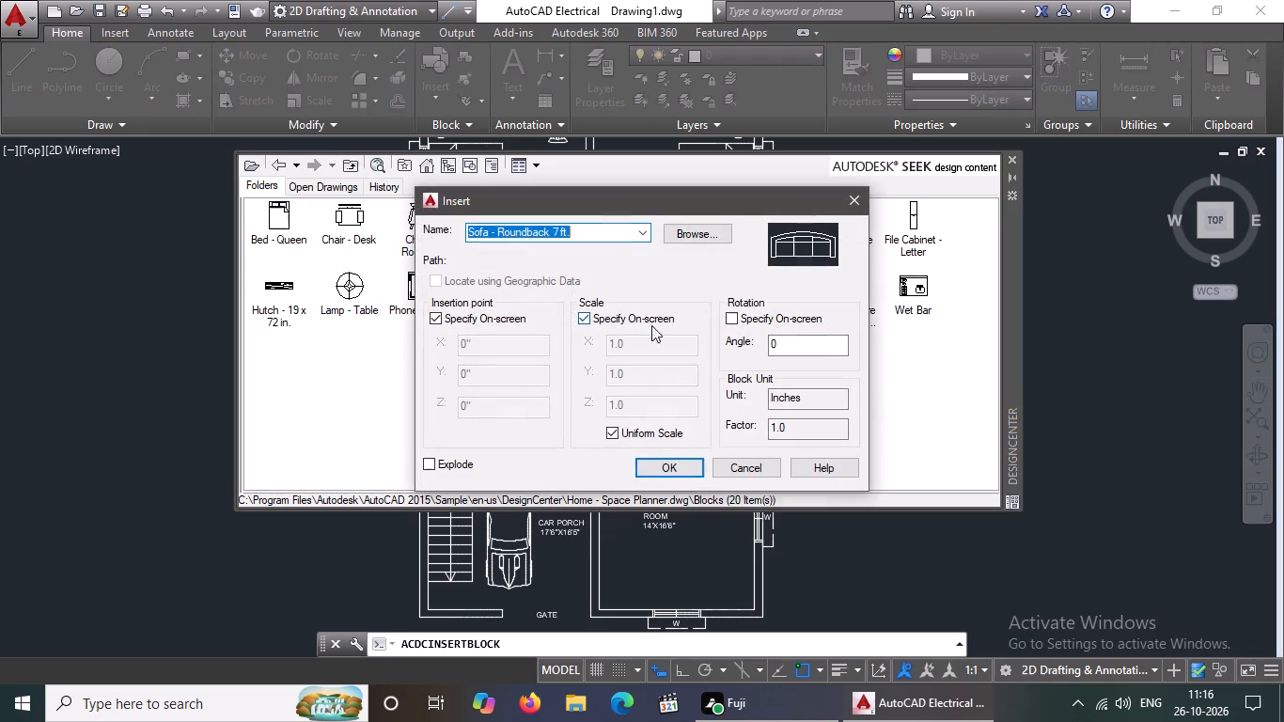
left_click(675, 465)
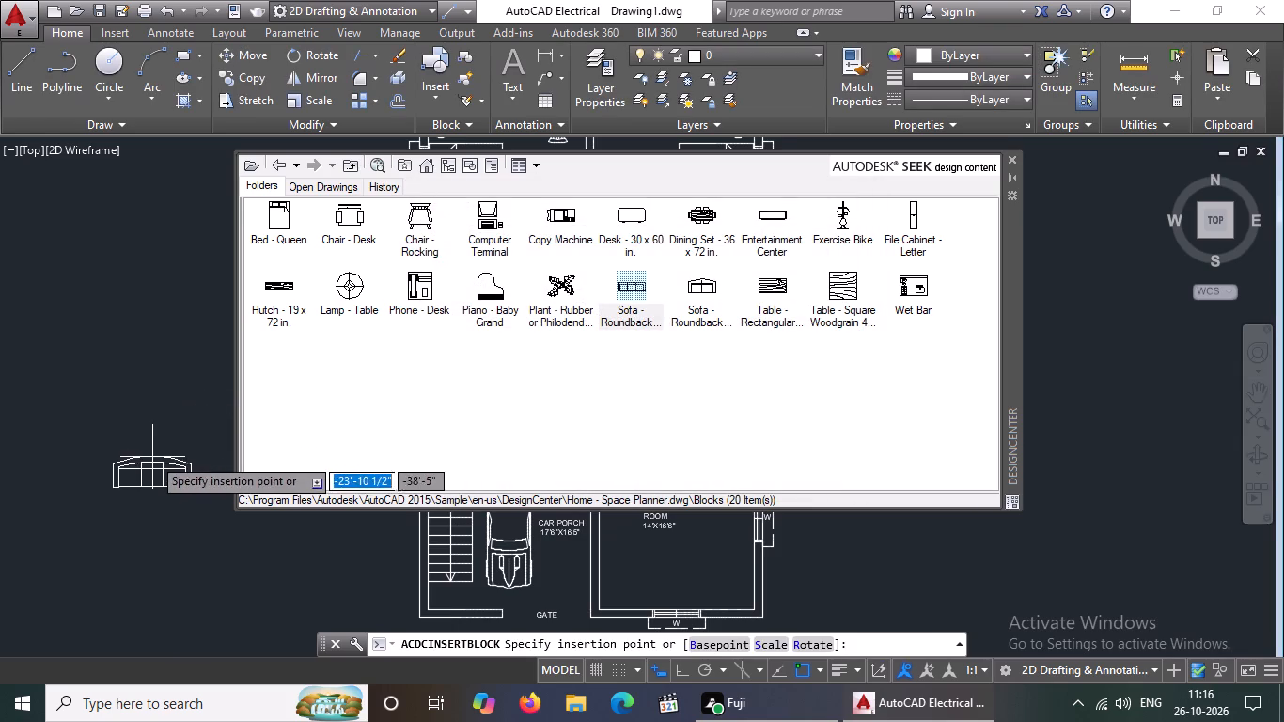
left_click(164, 452)
key("Return")
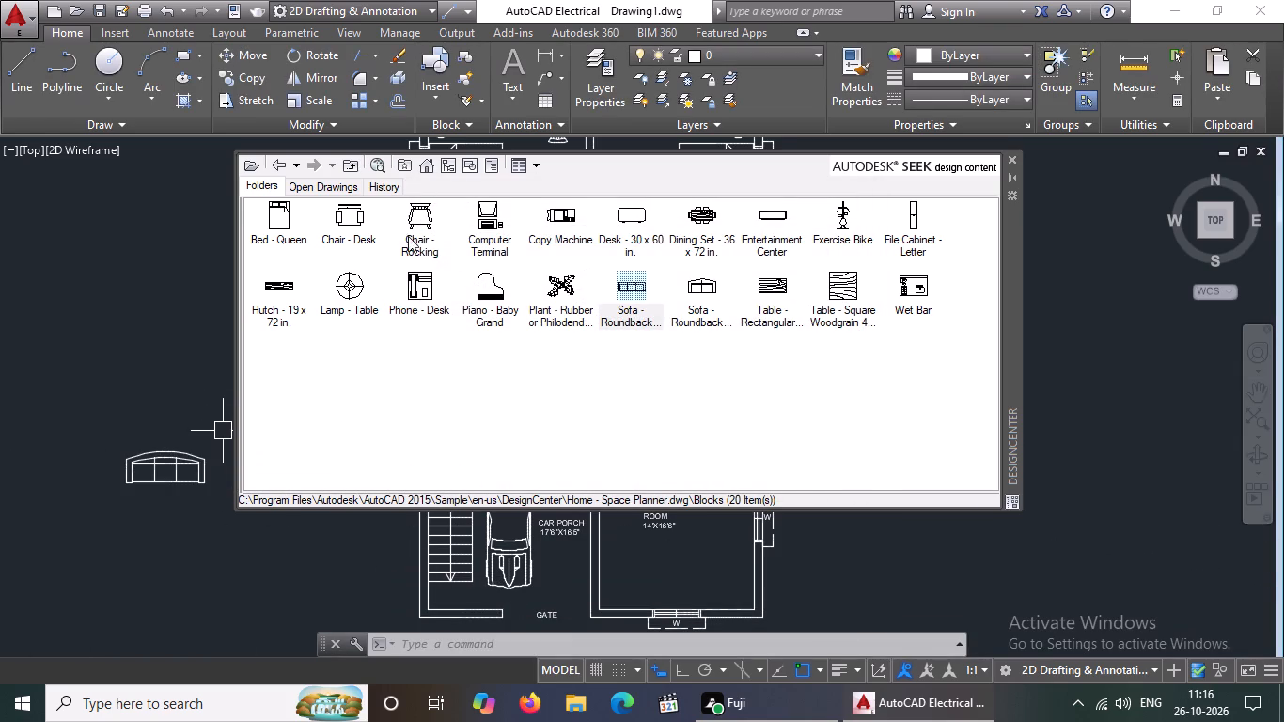
Place the Chair - Desk block north of the new sofa and the rectangular woodgrain table southeast of it, then close DesignCenter.
left_click_drag(355, 209, 175, 392)
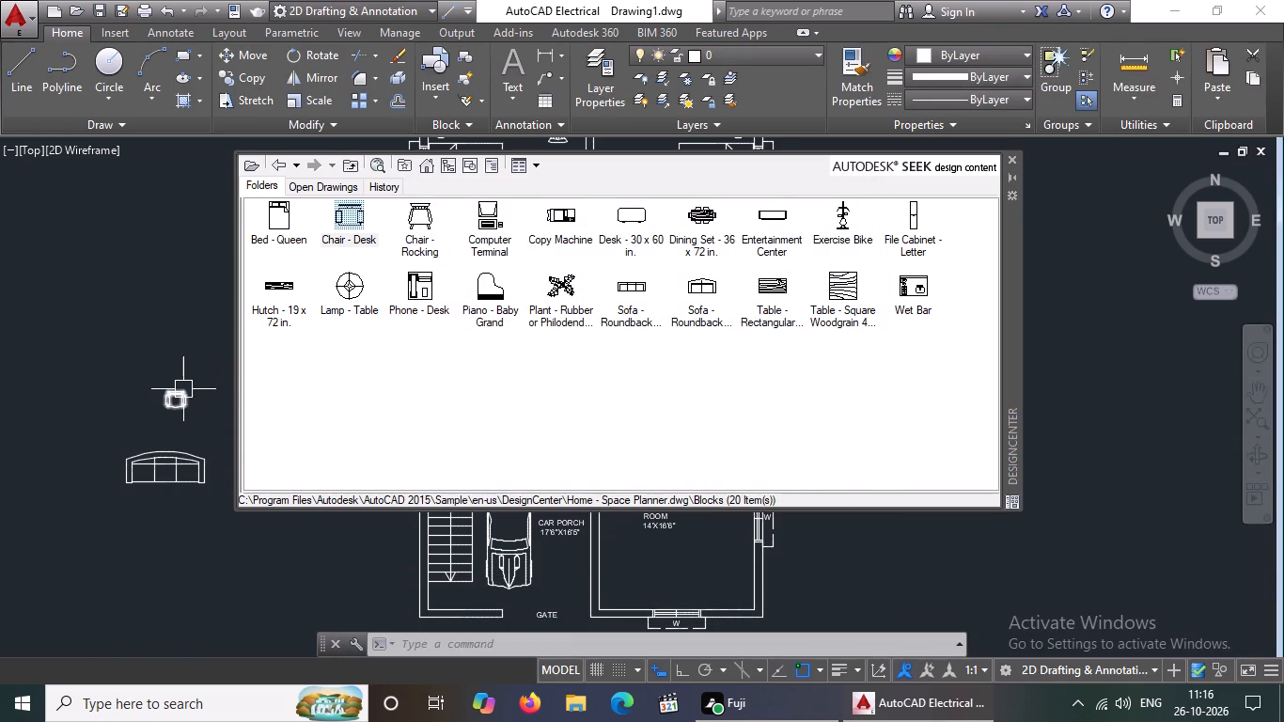
left_click_drag(780, 281, 557, 397)
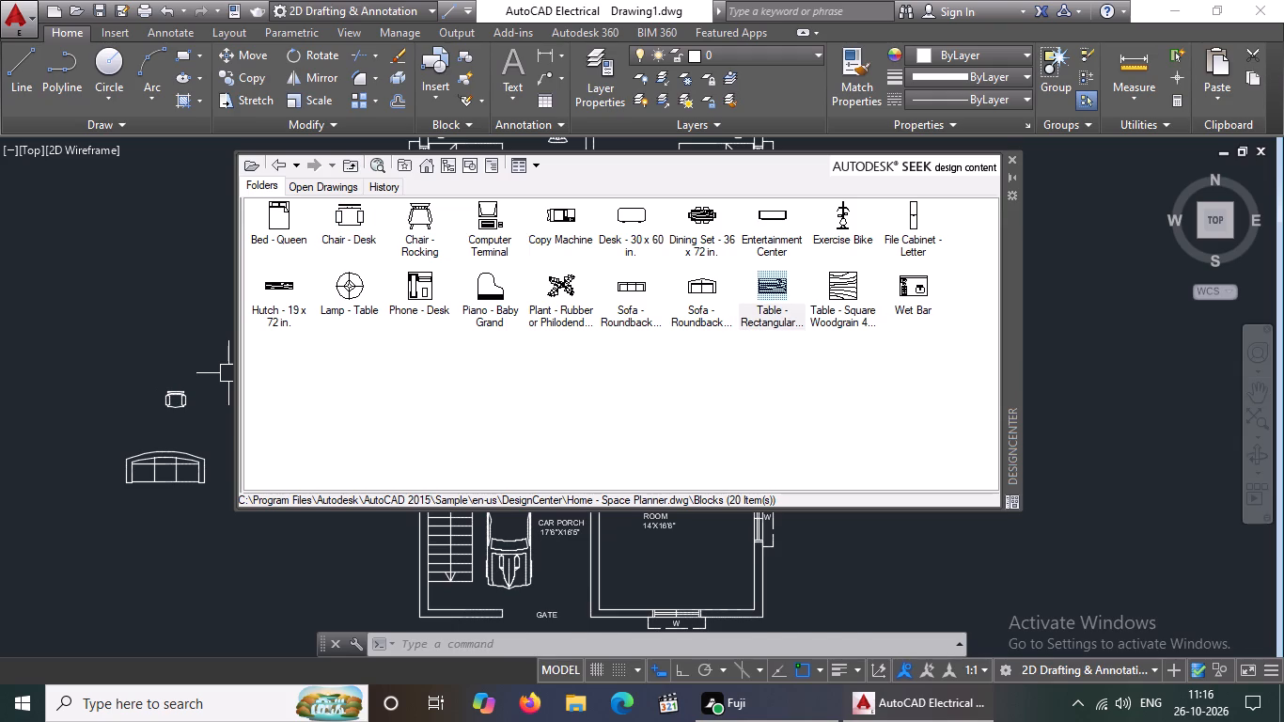
left_click_drag(557, 397, 198, 532)
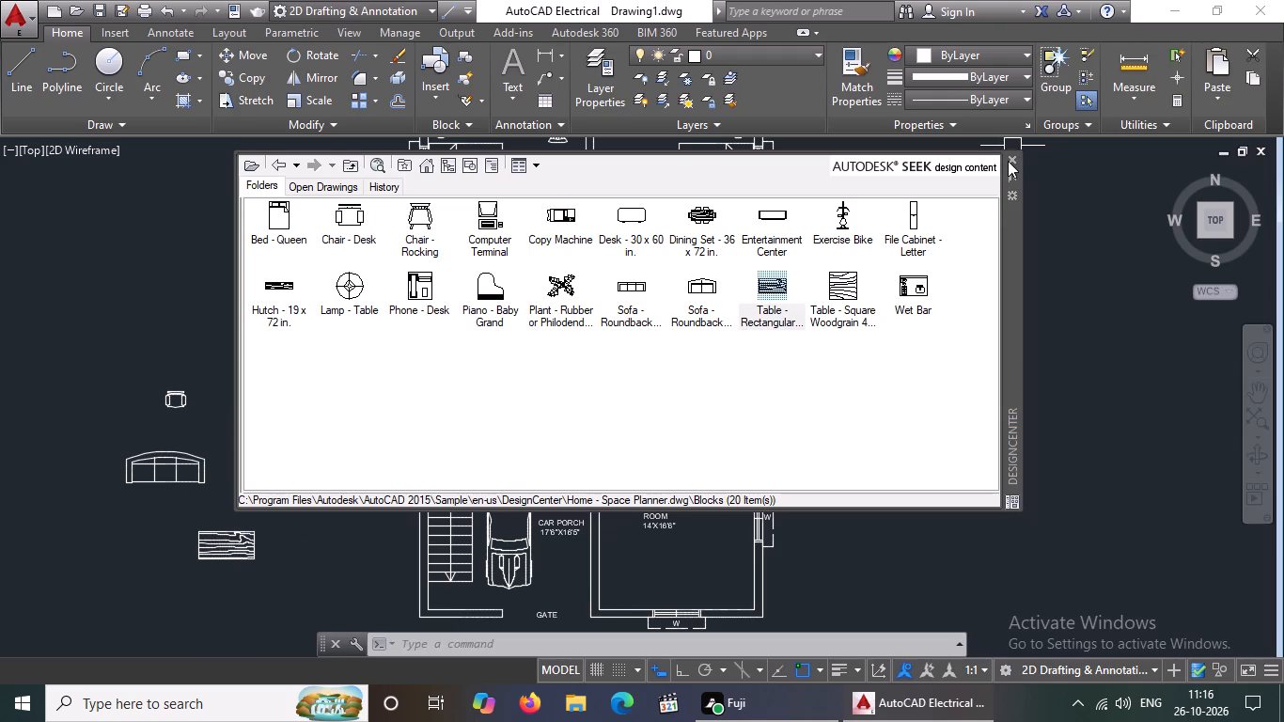
left_click(1010, 155)
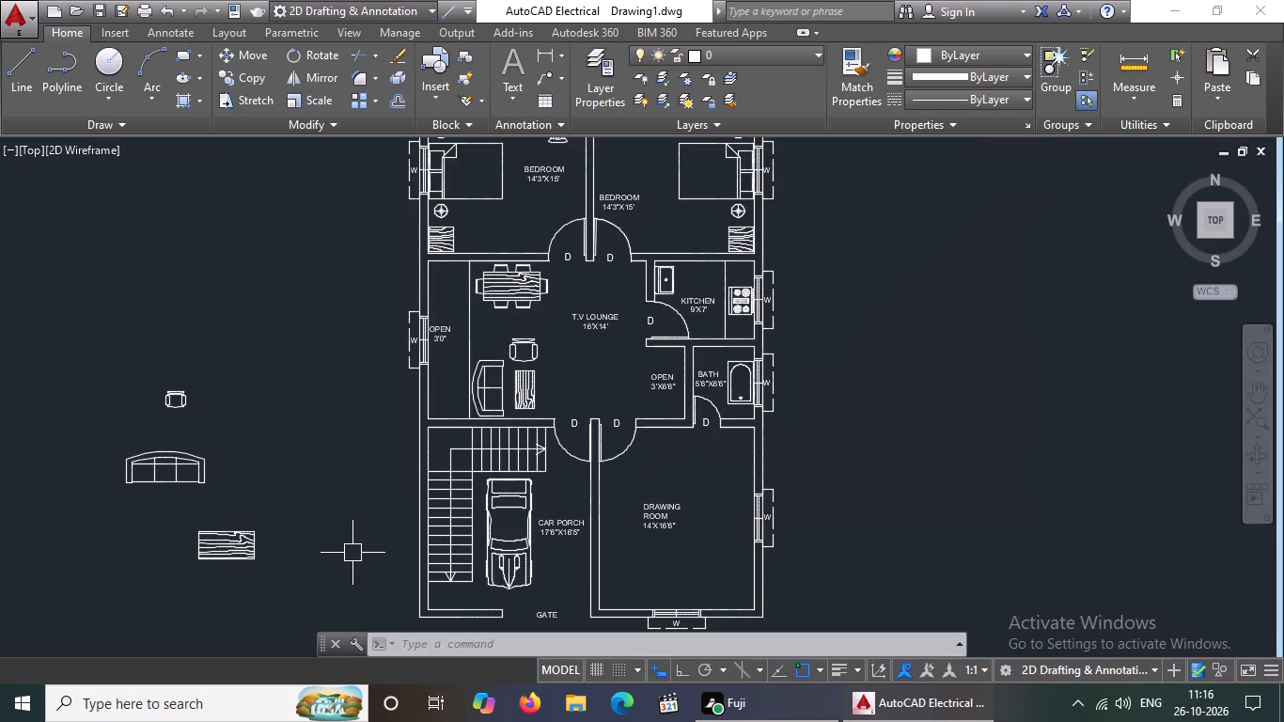
Rotate the new sofa by 180 degrees so its rounded back faces south, with Ortho on.
left_click(152, 458)
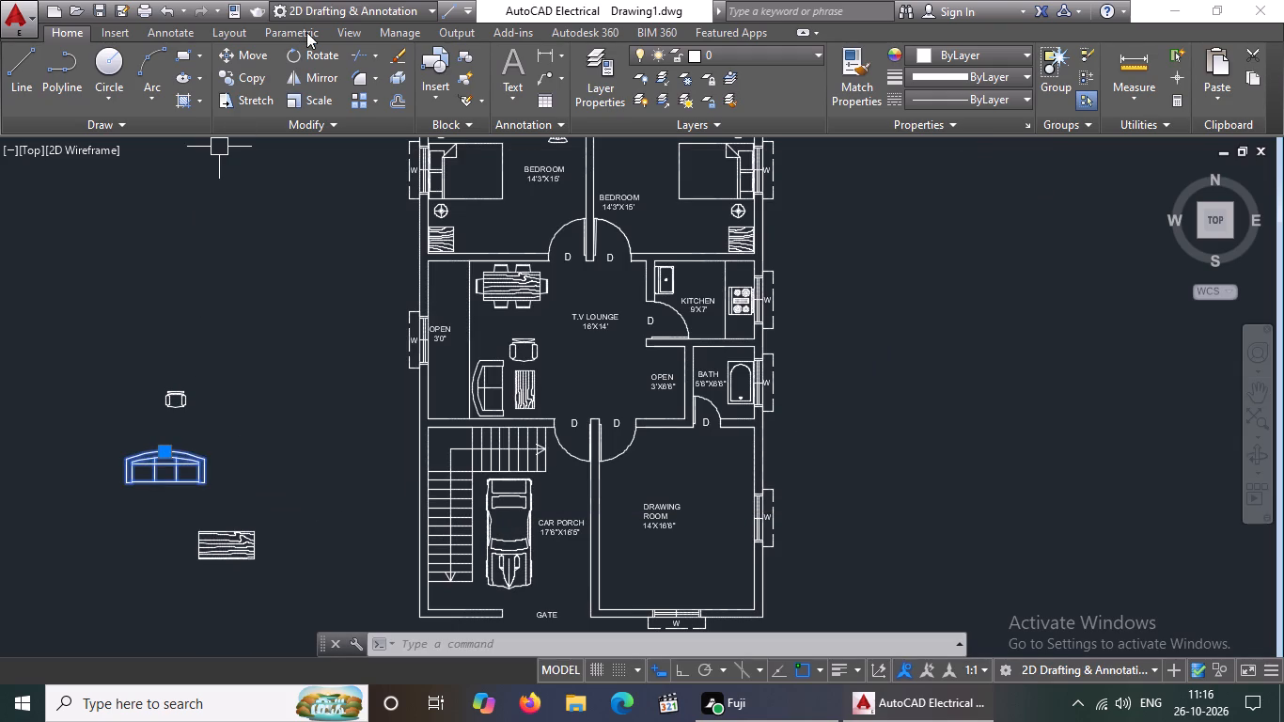
left_click(305, 47)
left_click_drag(163, 473, 168, 456)
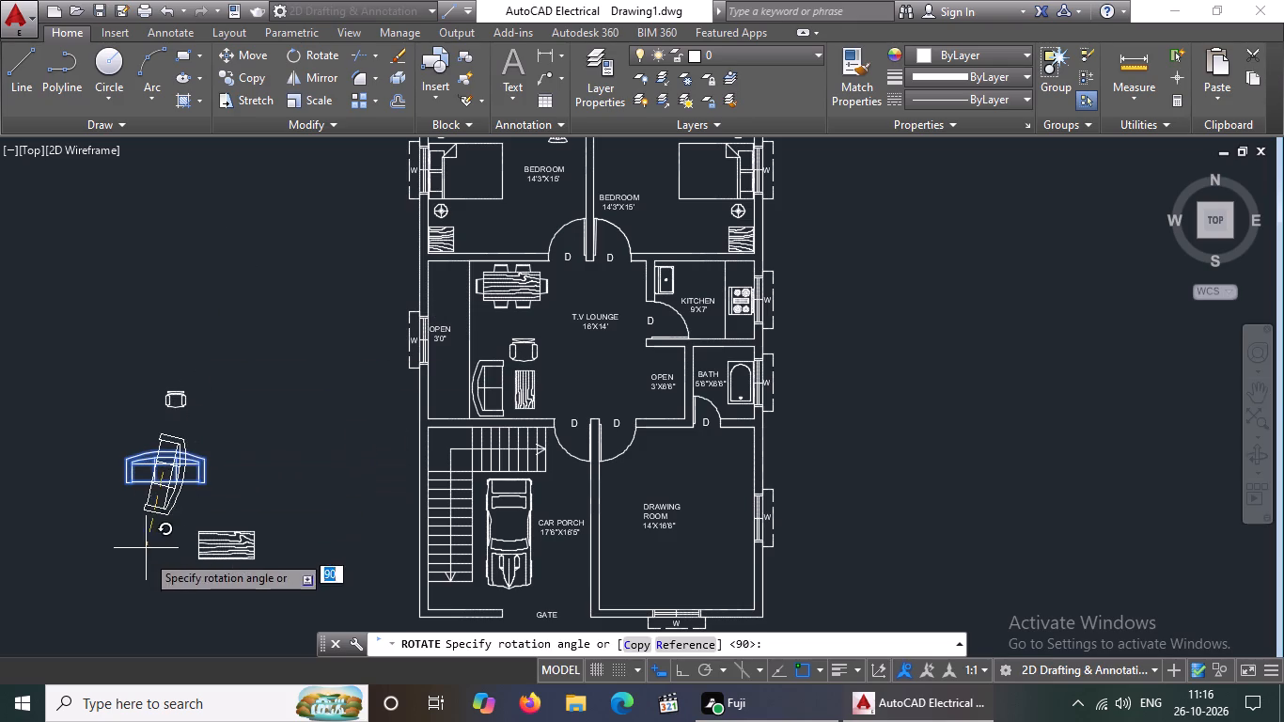
left_click(681, 667)
left_click(120, 433)
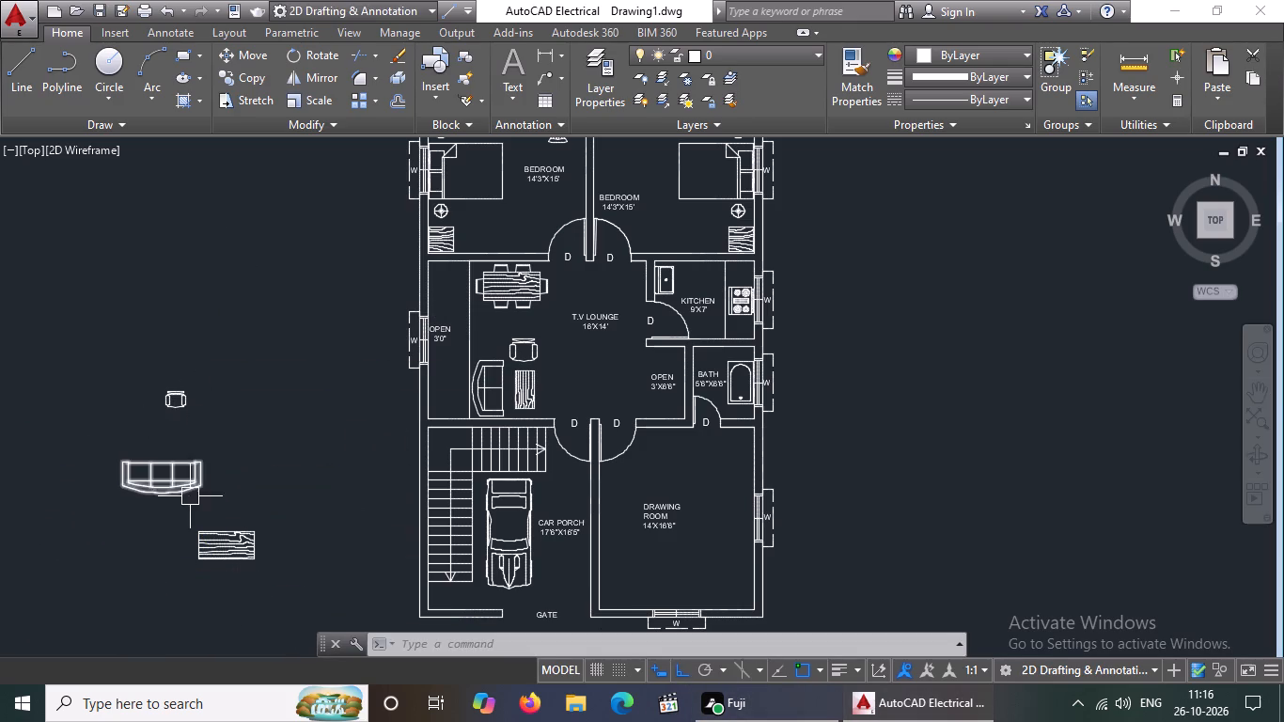
Move the rotated sofa into the drawing room against the south wall, in front of the window, with Ortho off.
left_click(163, 483)
left_click_drag(162, 494, 193, 509)
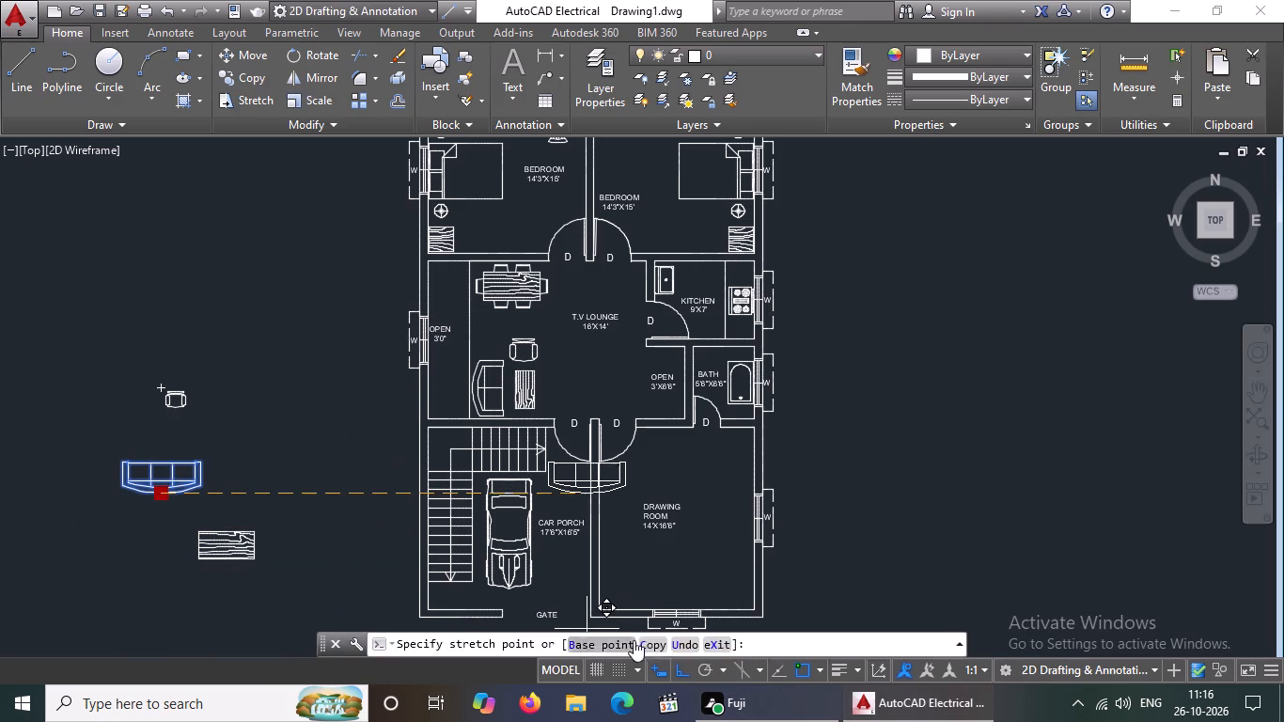
left_click(682, 667)
scroll(681, 569, "down", 1)
scroll(689, 593, "up", 4)
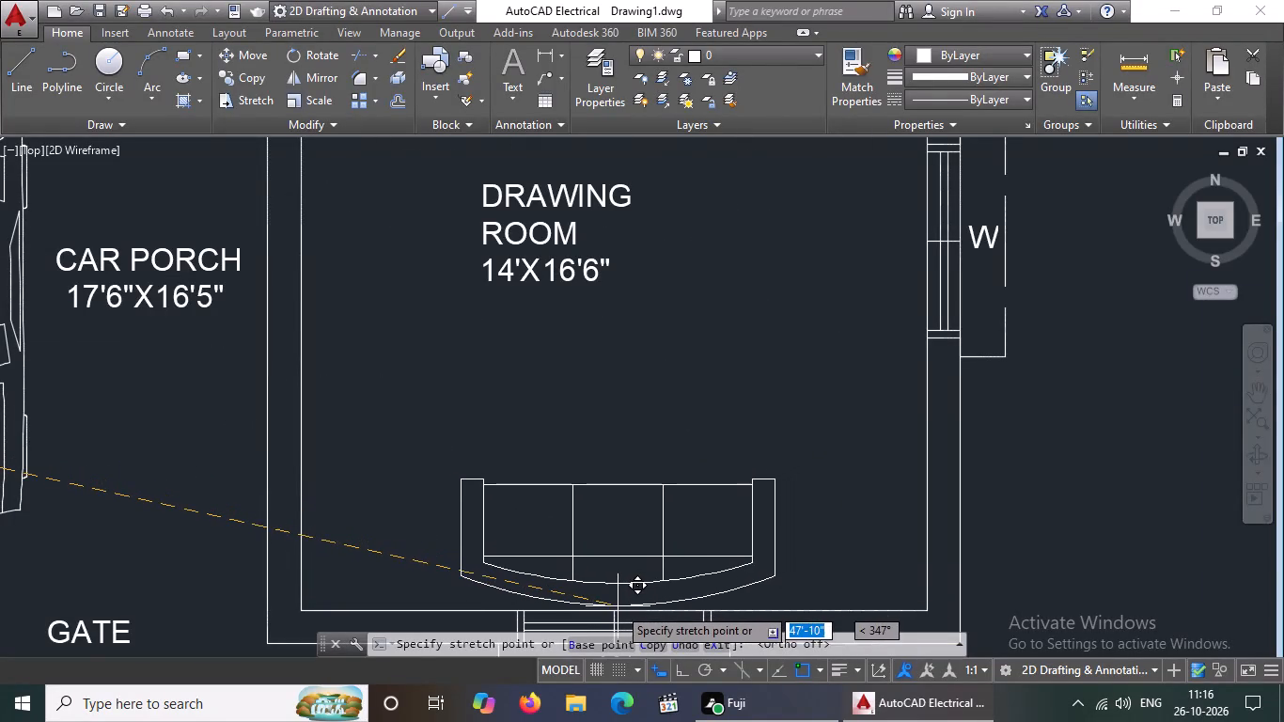
left_click(614, 608)
Copy the lamp beside the west bedroom's bed to both the west and east sides of the drawing room sofa.
scroll(629, 574, "down", 3)
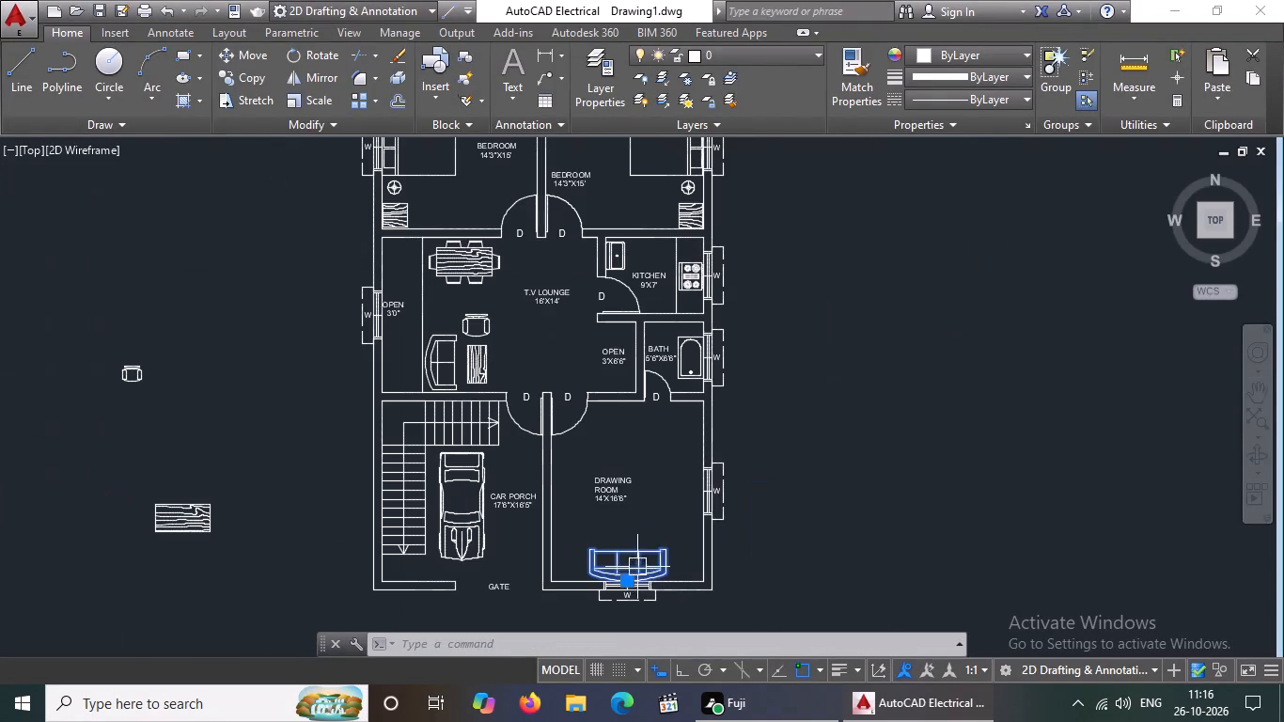
middle_click_drag(651, 560, 649, 503)
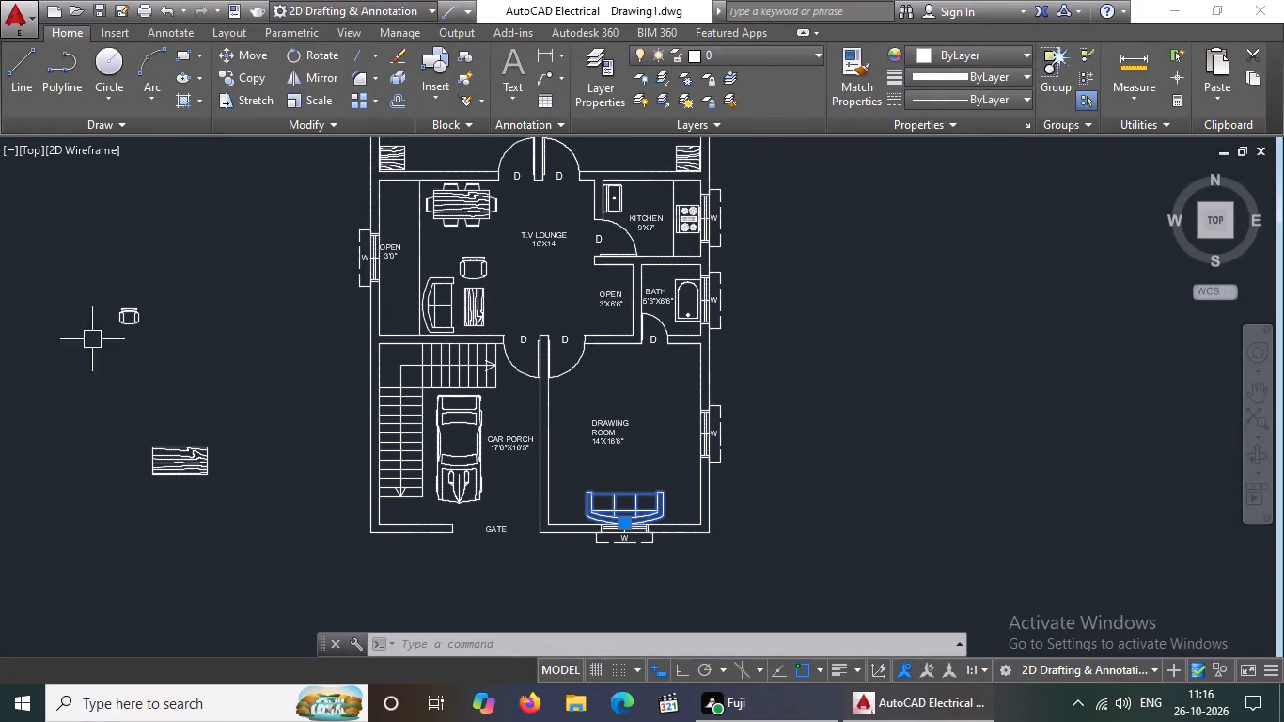
middle_click_drag(380, 304, 373, 402)
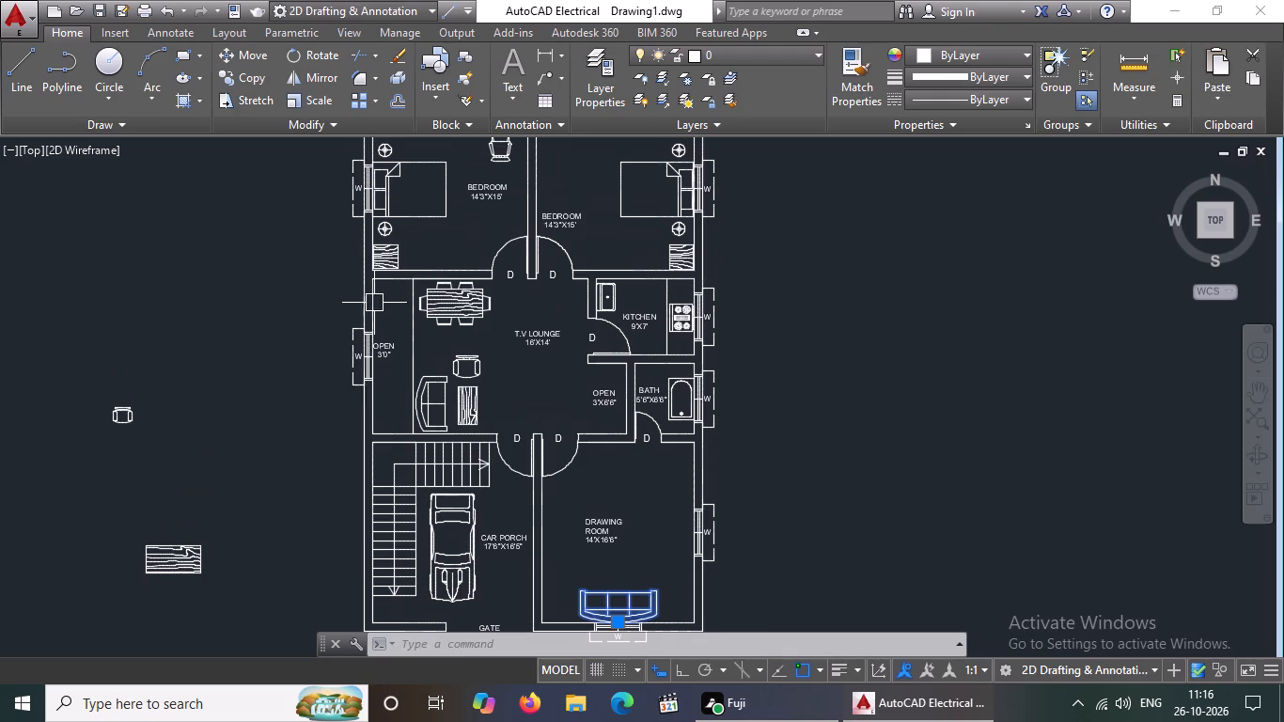
scroll(390, 249, "up", 2)
left_click(375, 208)
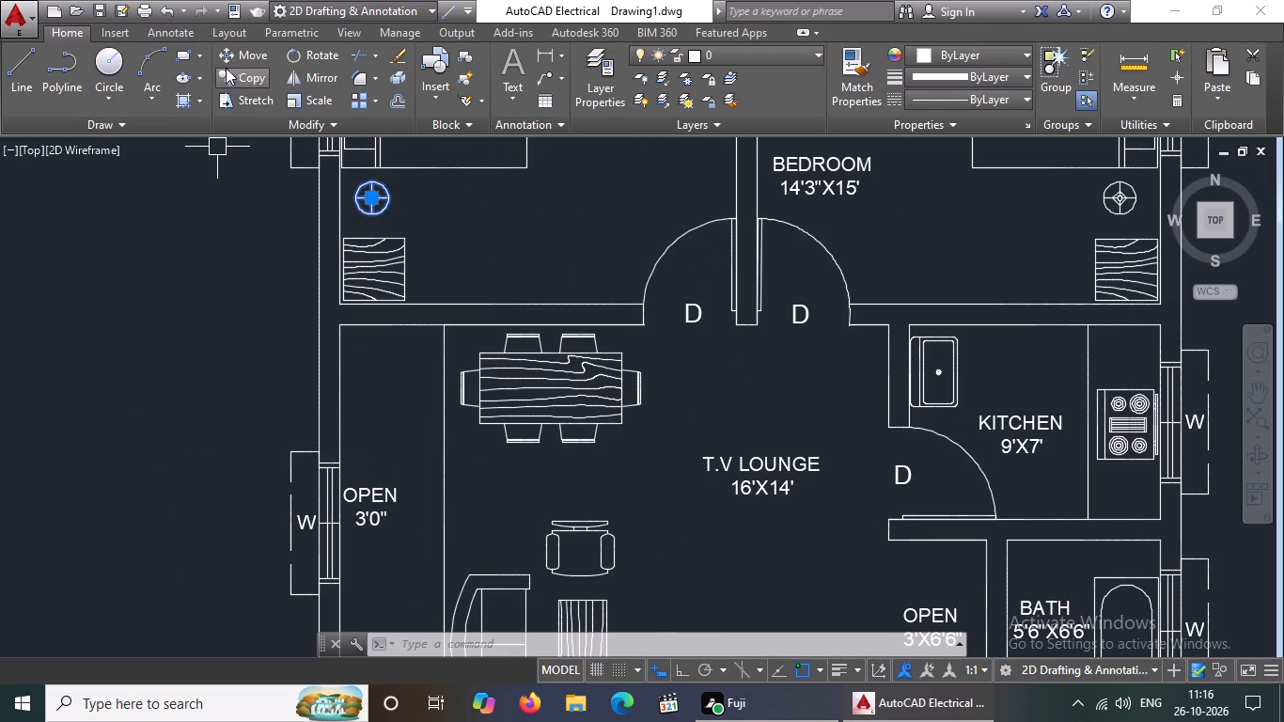
left_click_drag(234, 77, 240, 105)
left_click_drag(252, 76, 262, 95)
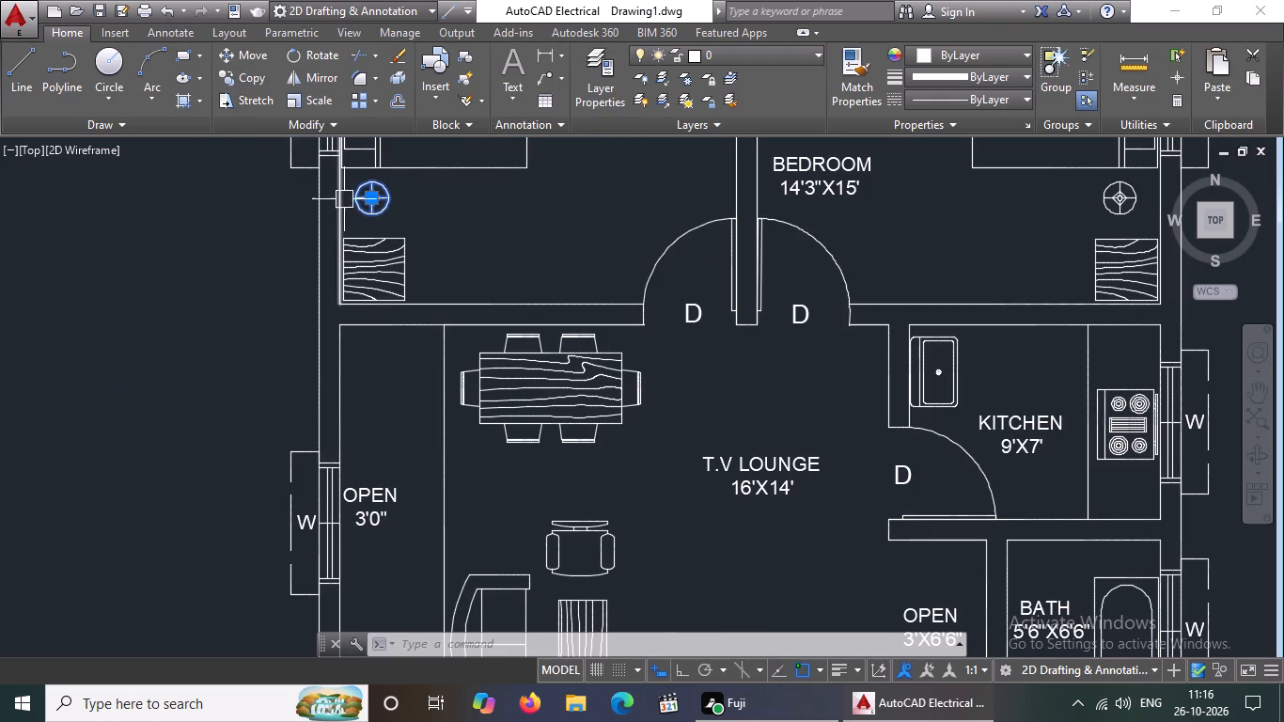
left_click(255, 75)
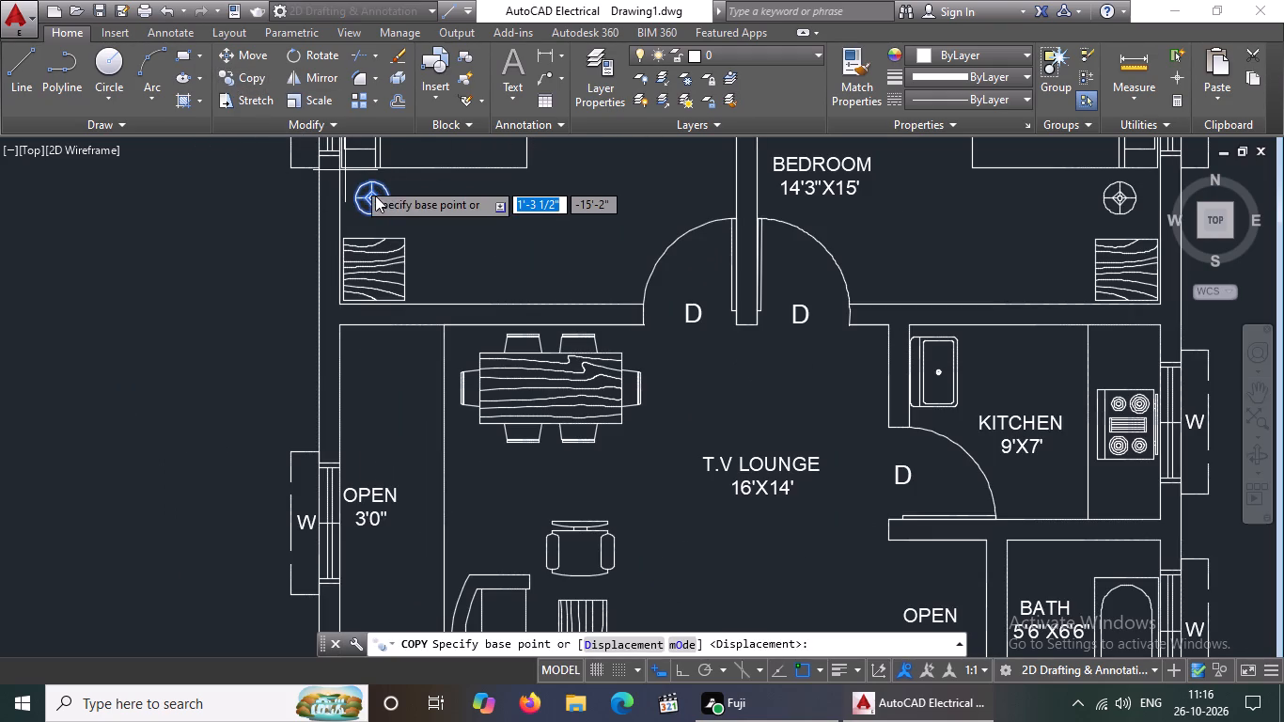
left_click_drag(368, 193, 399, 212)
scroll(610, 335, "down", 4)
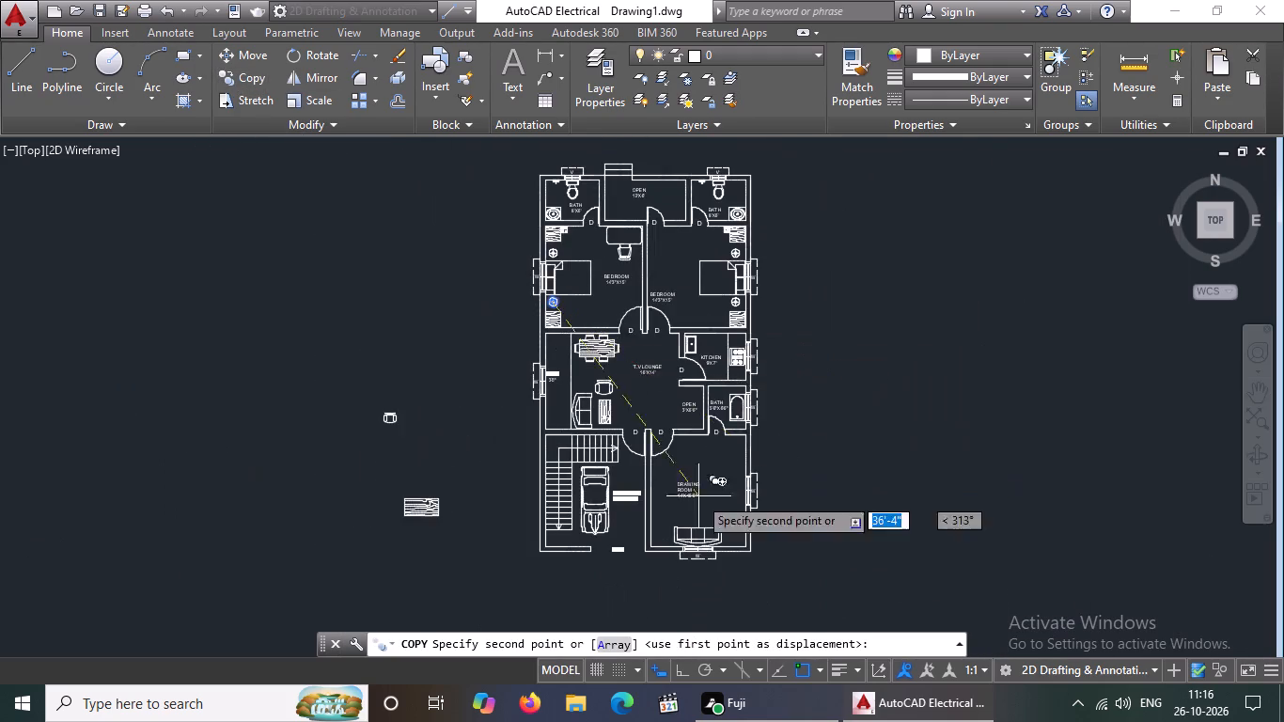
scroll(675, 578, "up", 3)
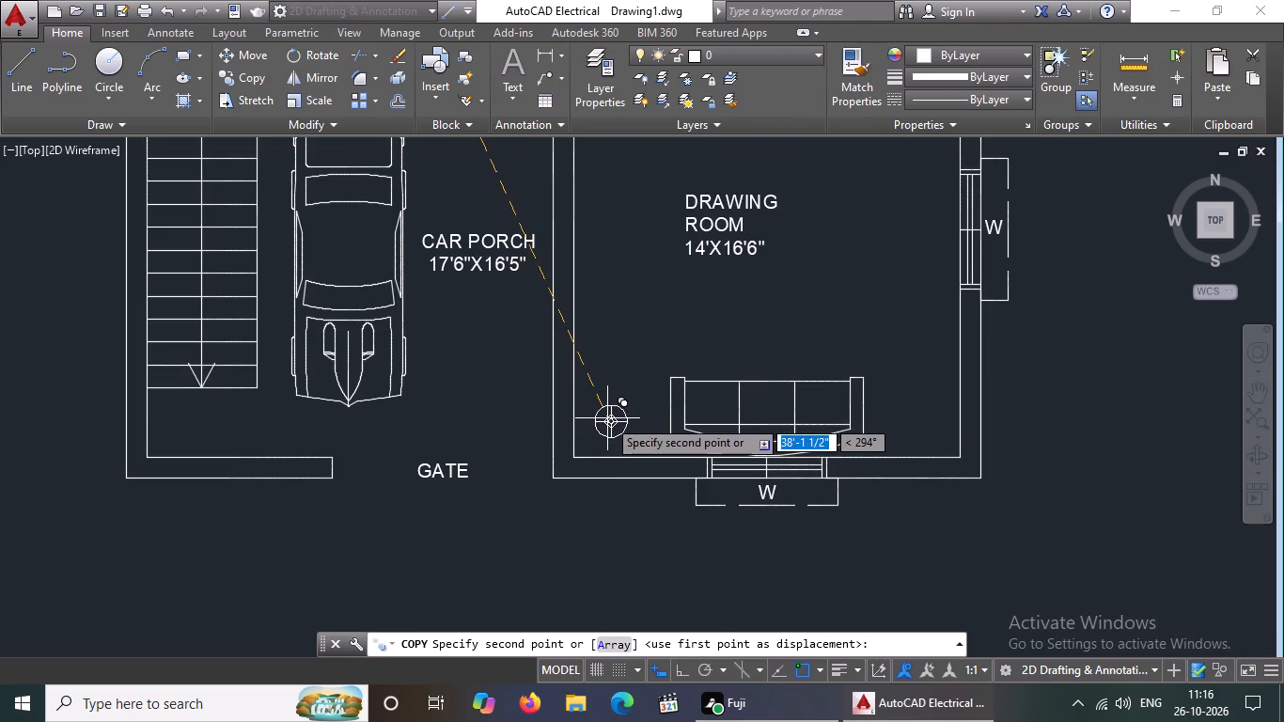
left_click(606, 417)
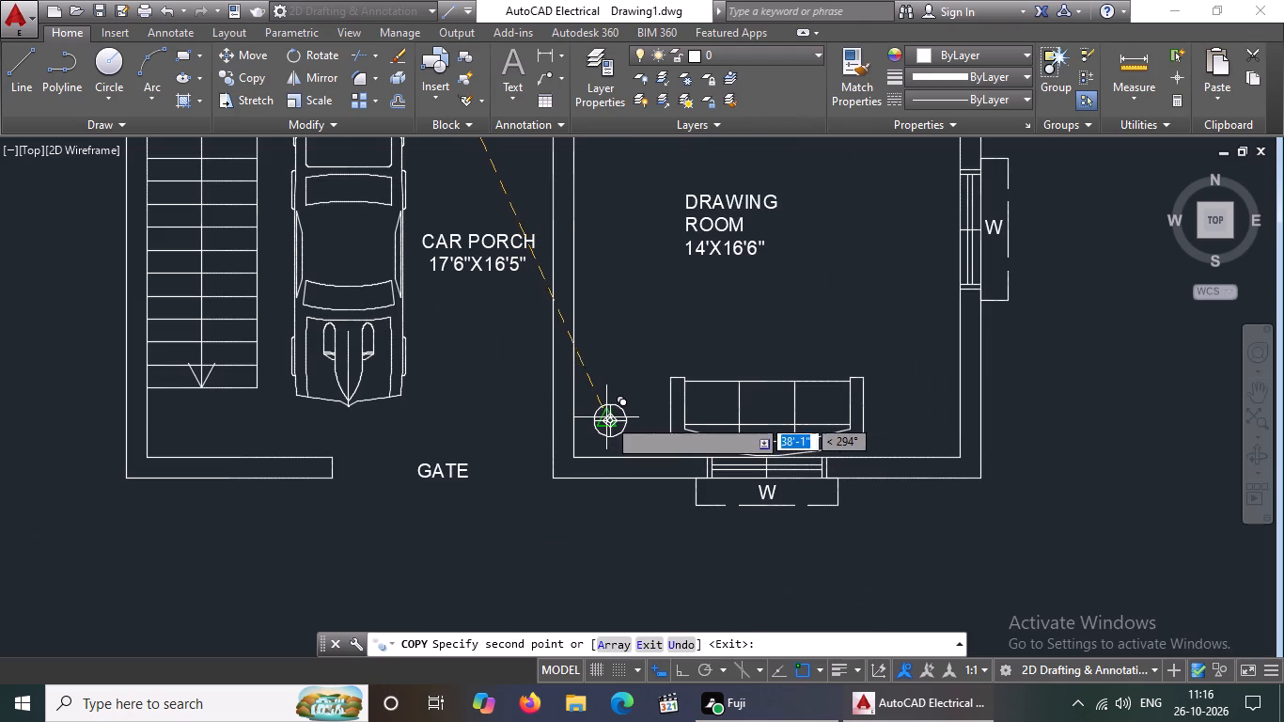
left_click(916, 416)
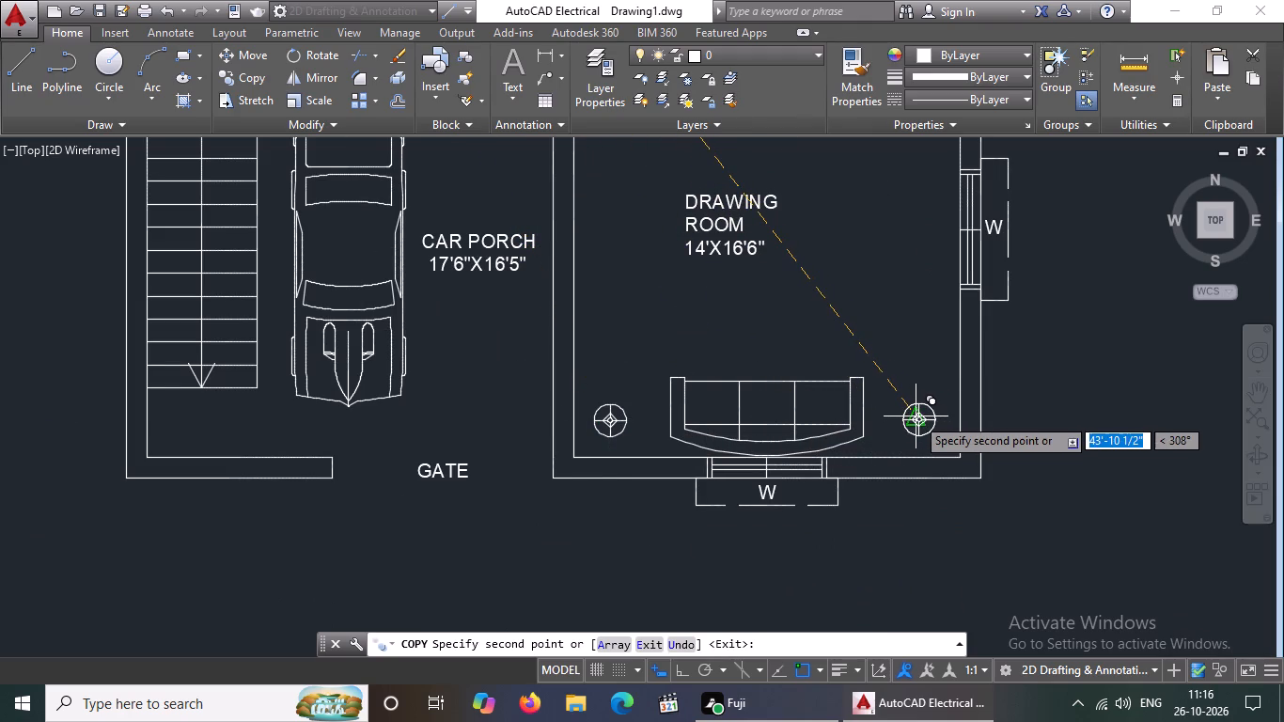
scroll(915, 416, "down", 2)
key("Escape")
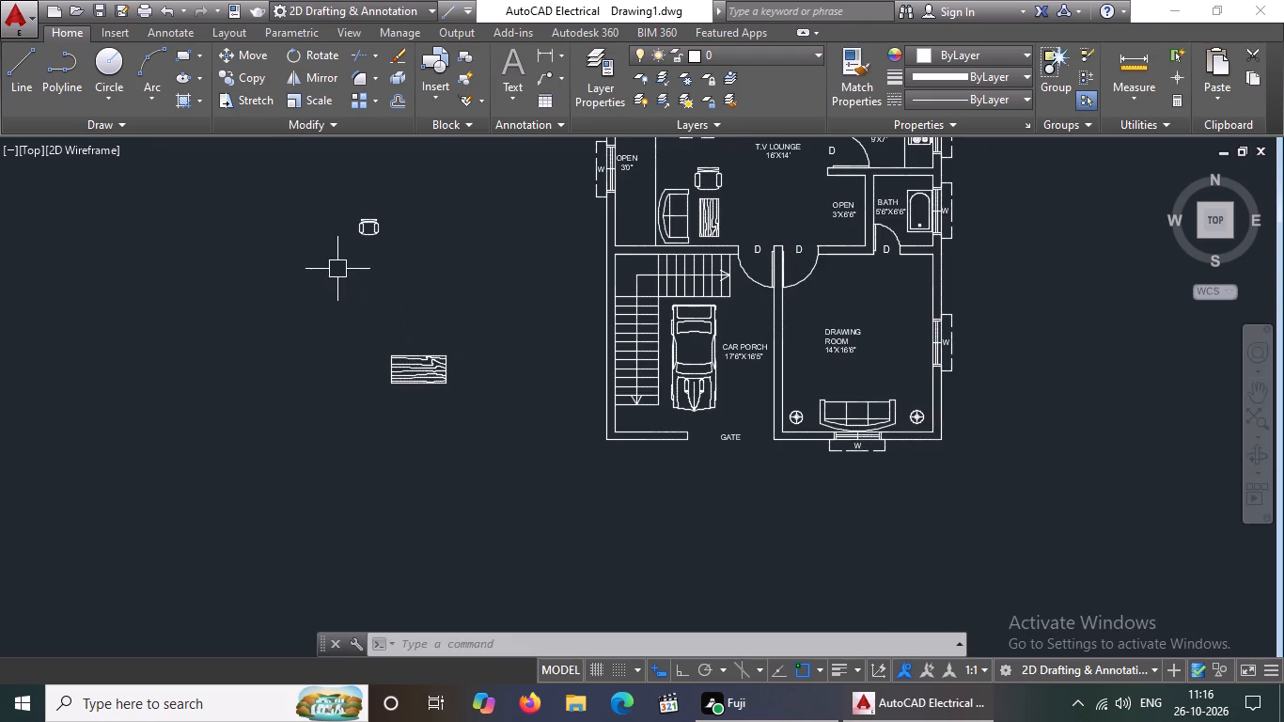
Delete the spare desk chair lying outside the plan, west of the staircase.
left_click(366, 218)
key("Delete")
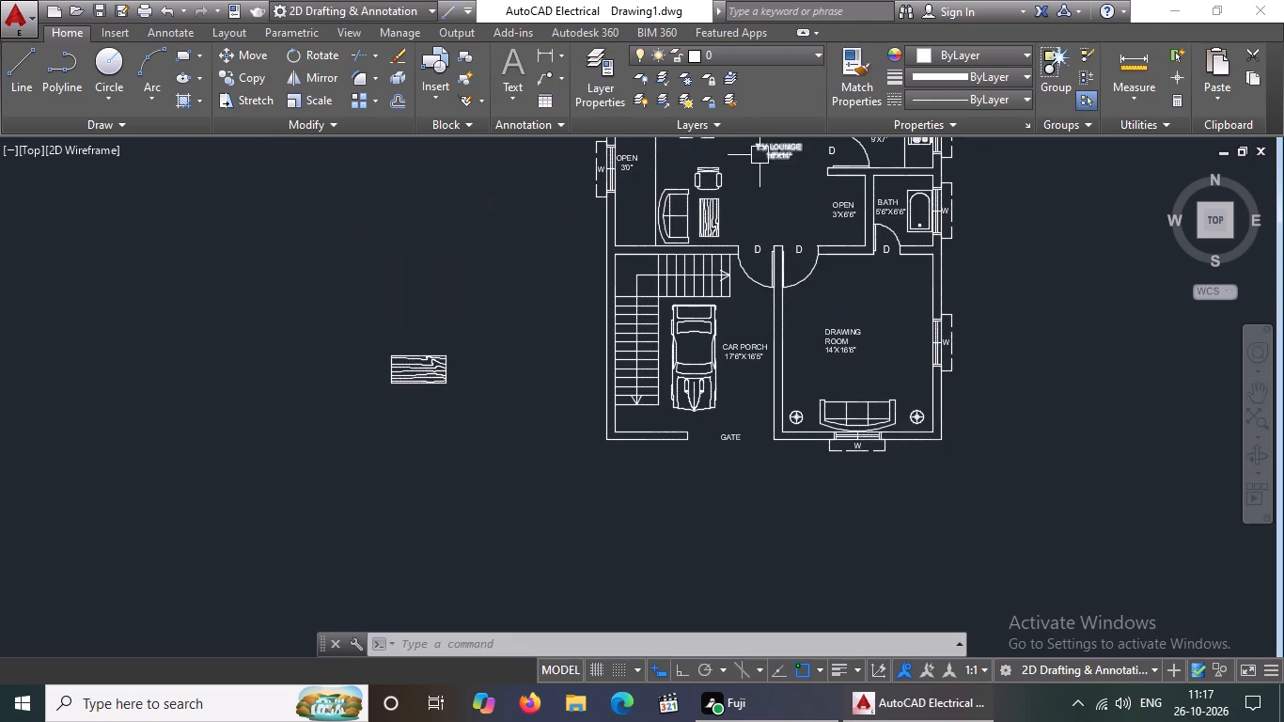
Copy the T.V. lounge chair into the drawing room, just north of the sofa's east end.
left_click(723, 173)
left_click(258, 71)
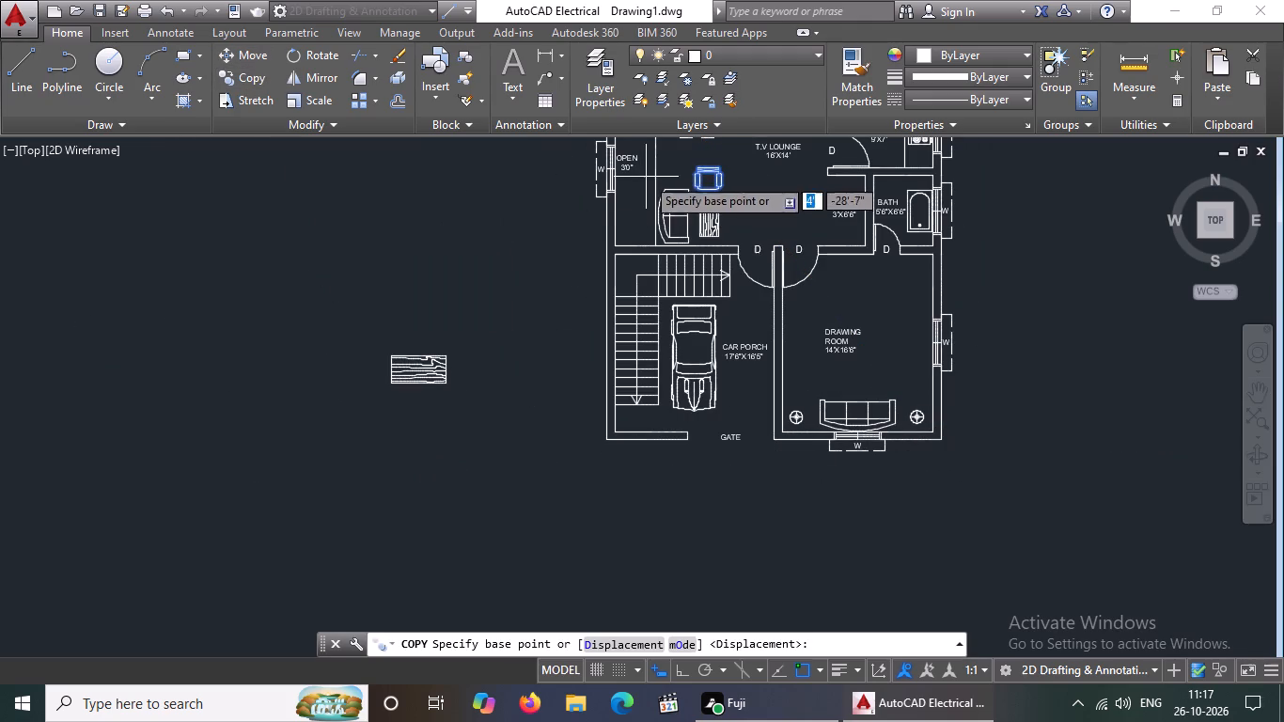
left_click(705, 177)
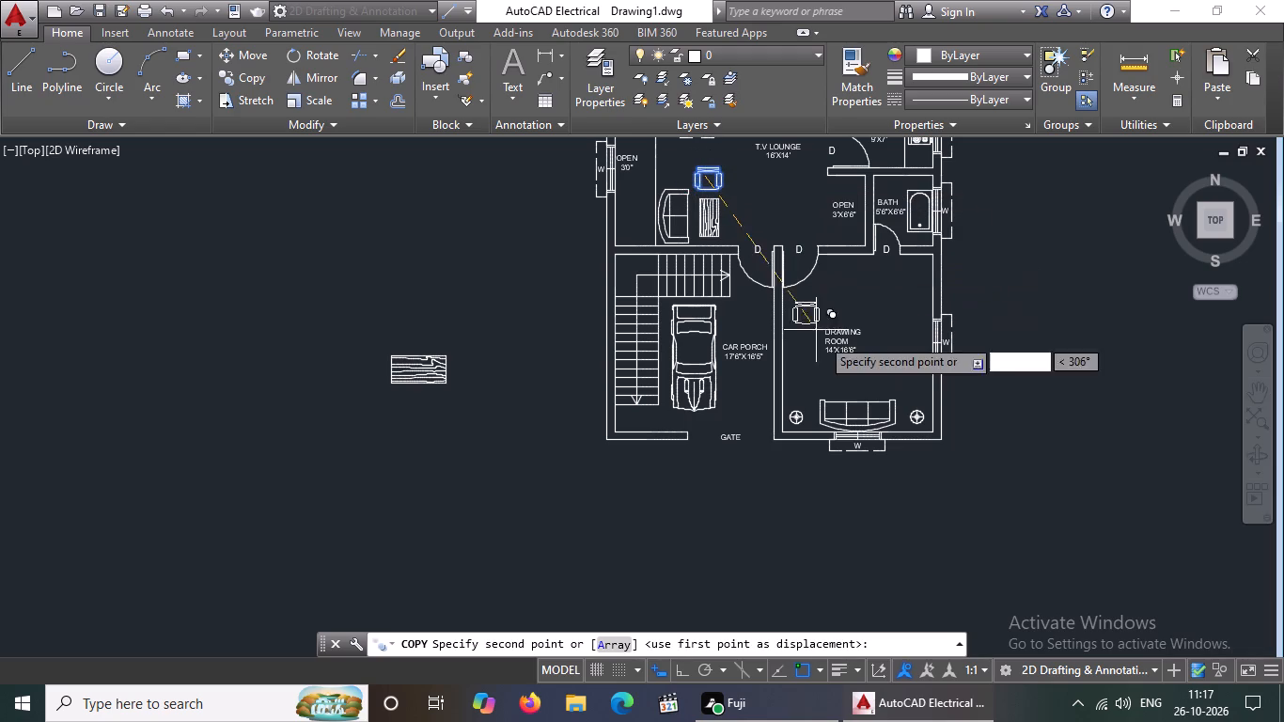
left_click(888, 369)
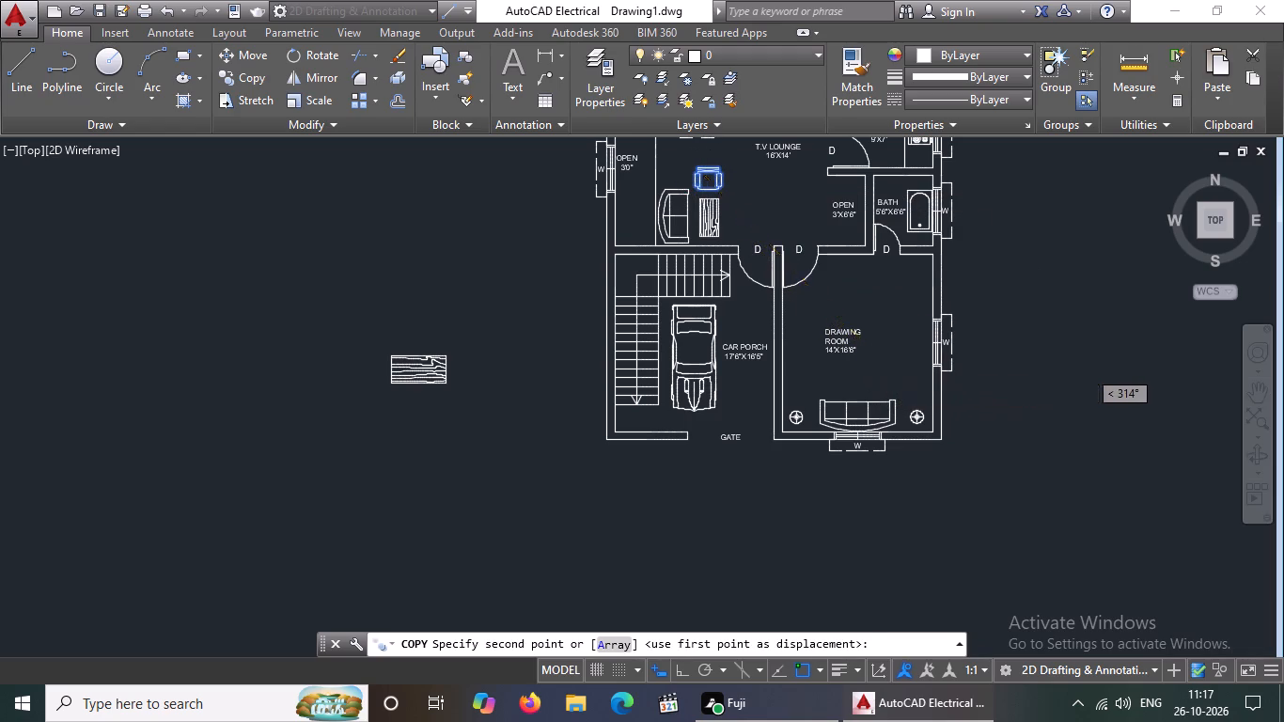
key("Delete")
key("Delete")
key("Escape")
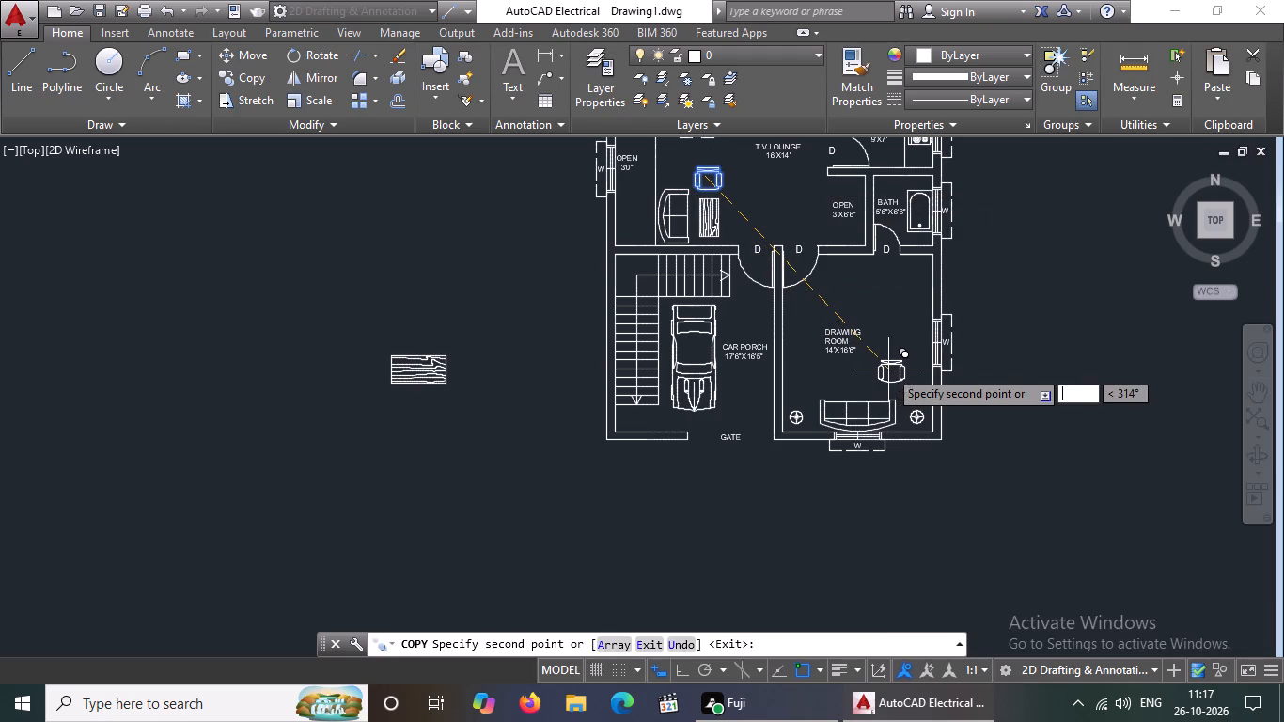
Rotate the copied drawing room chair with Ortho on so its back faces east.
left_click(894, 362)
left_click_drag(314, 55, 330, 63)
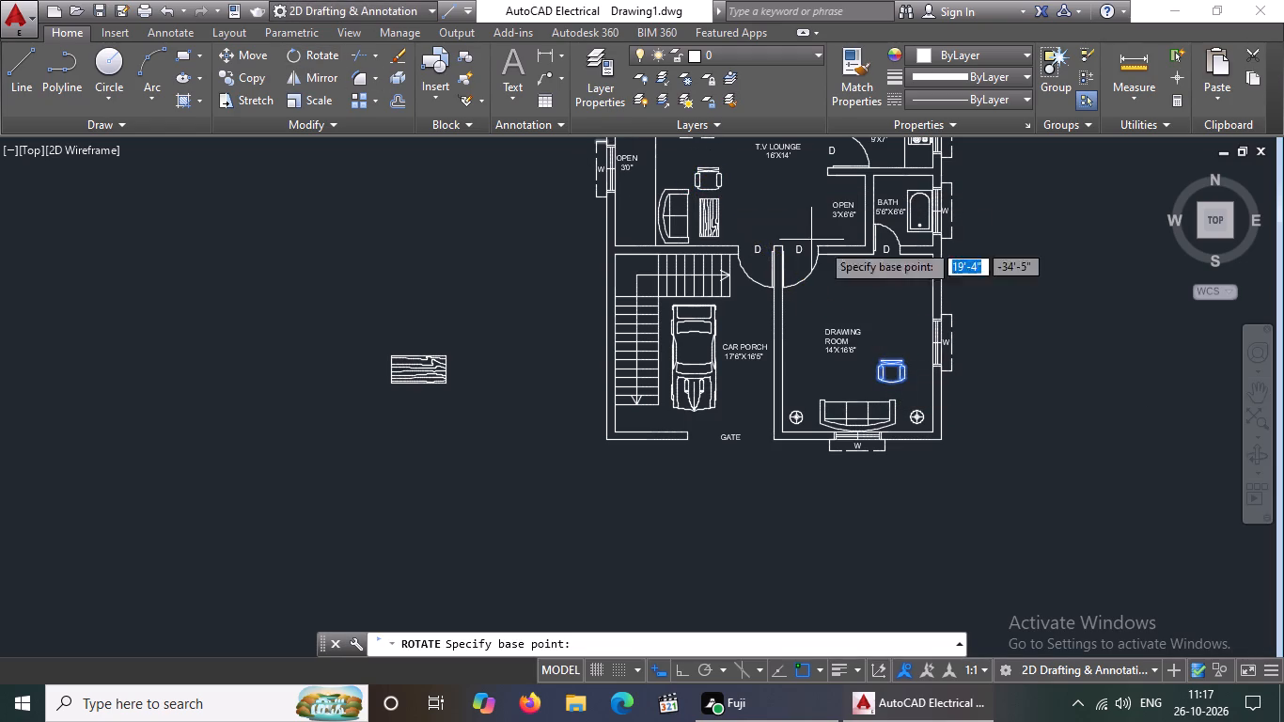
left_click(888, 378)
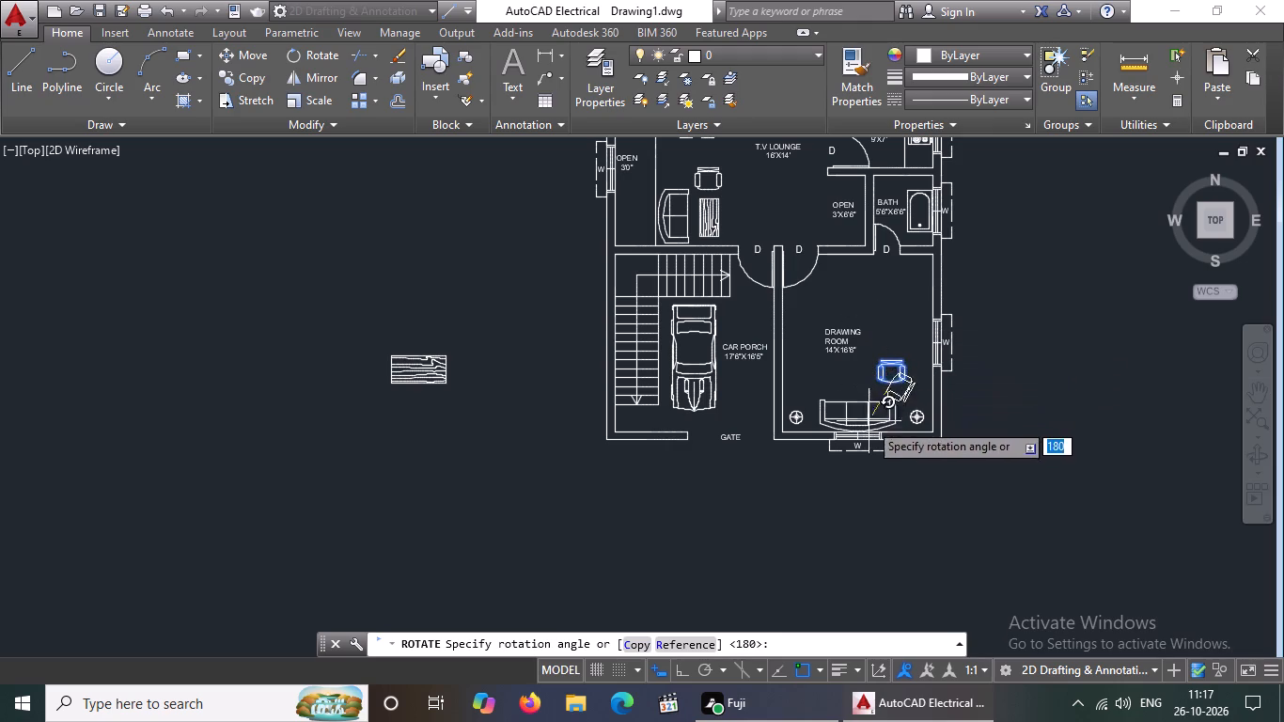
left_click(677, 673)
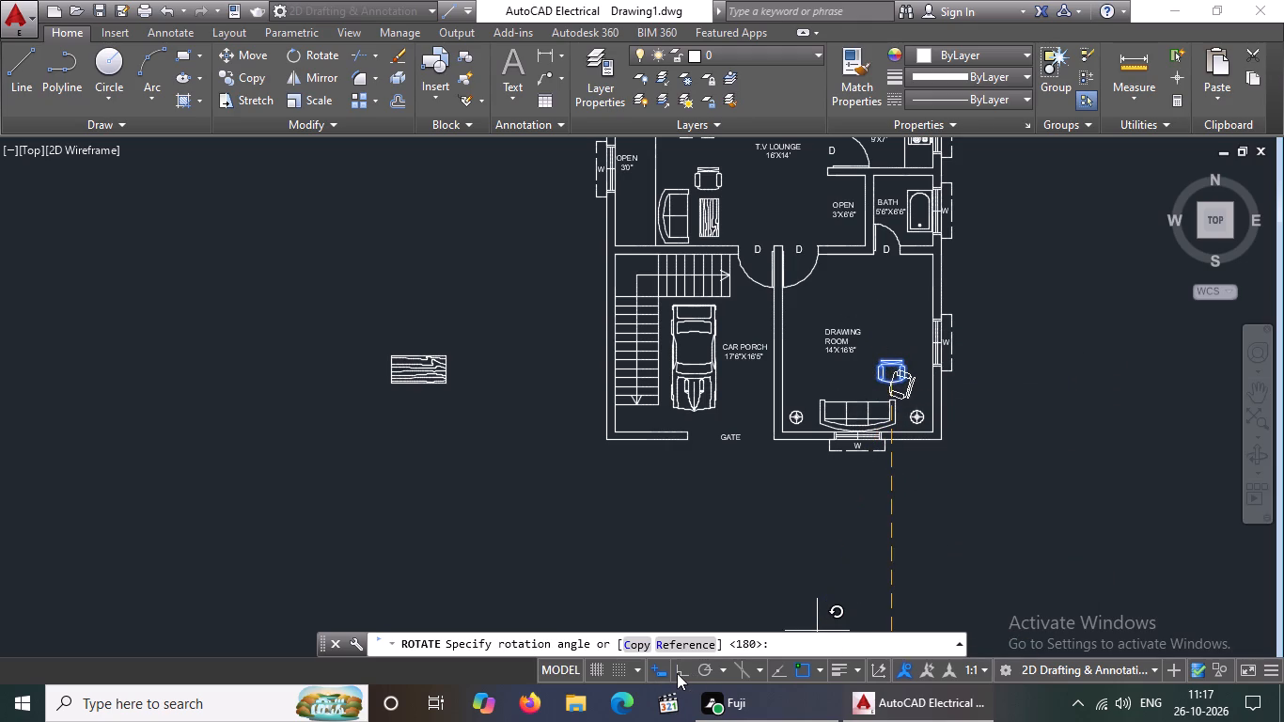
left_click(903, 515)
Mirror the chair to the west side about the sofa's vertical centreline, keeping the source chair.
scroll(929, 393, "up", 1)
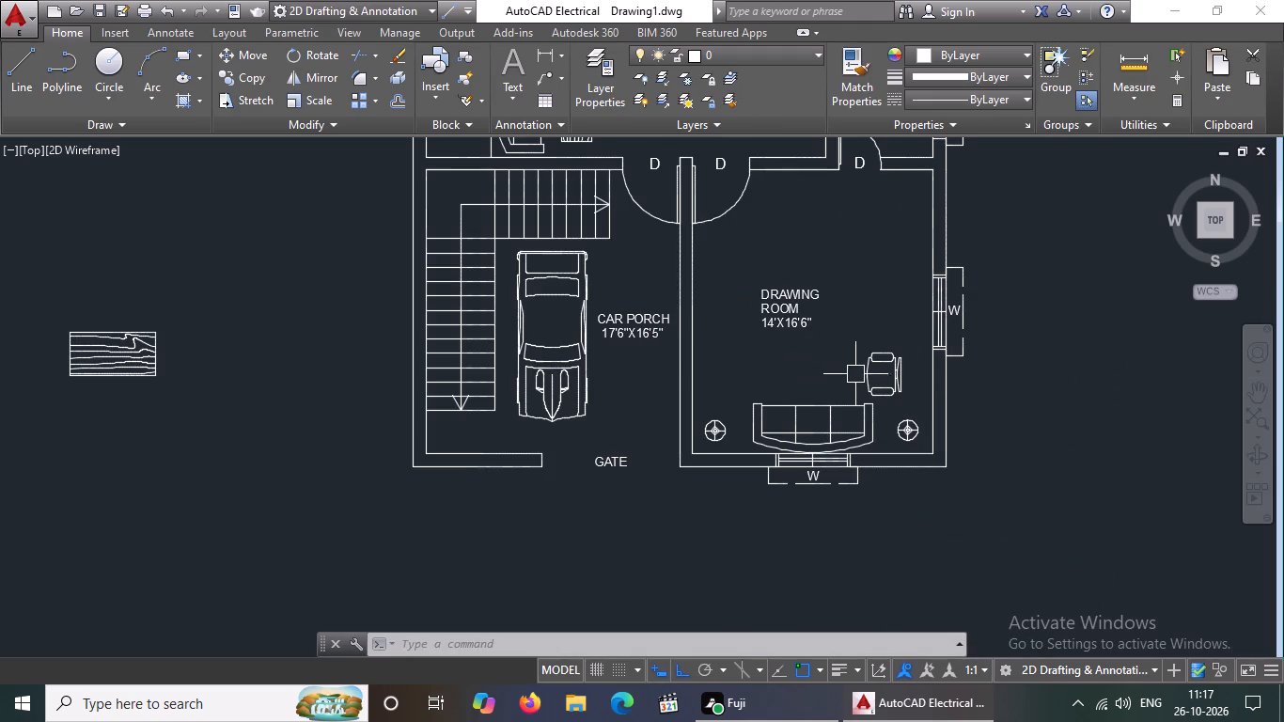
left_click(900, 358)
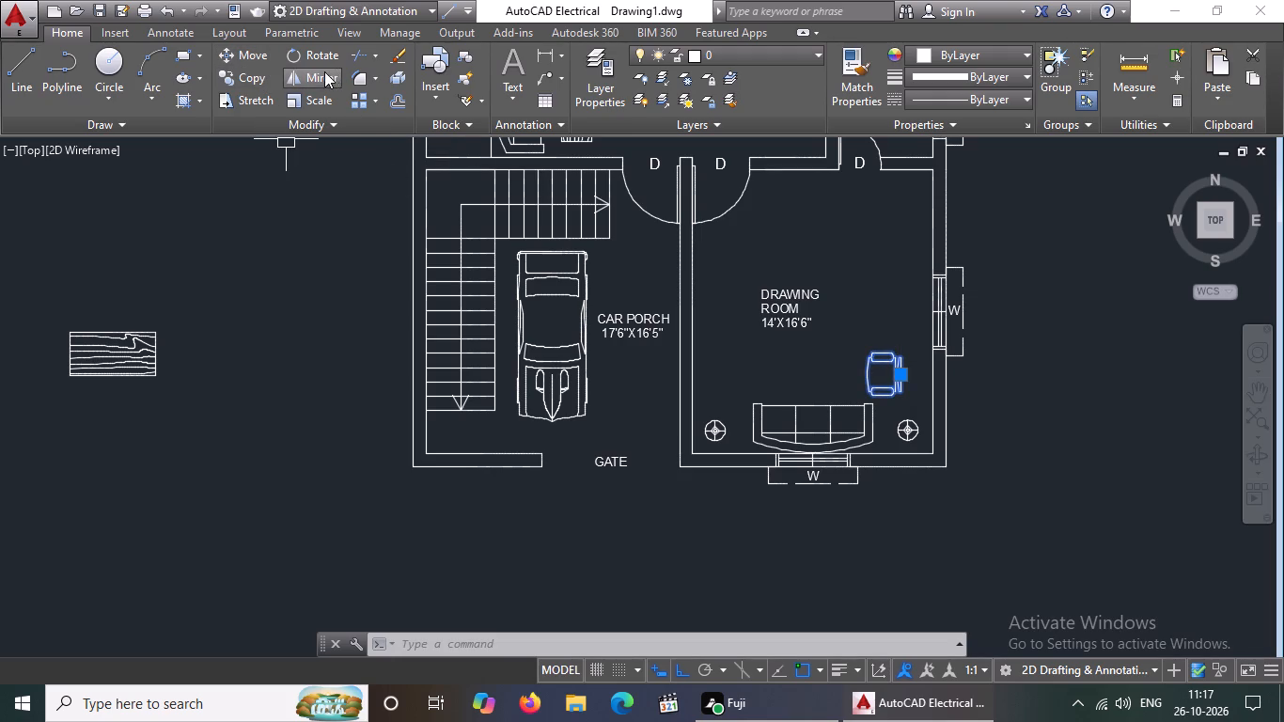
left_click(323, 71)
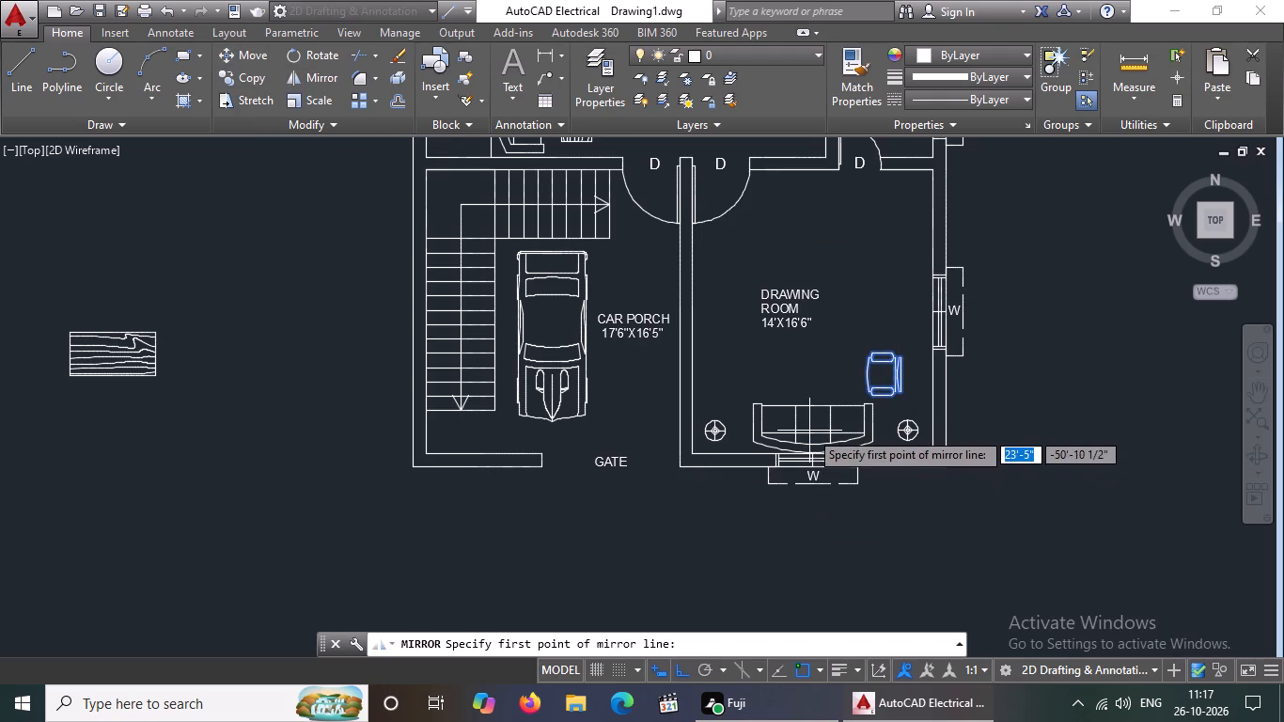
left_click_drag(811, 434, 812, 416)
left_click(784, 180)
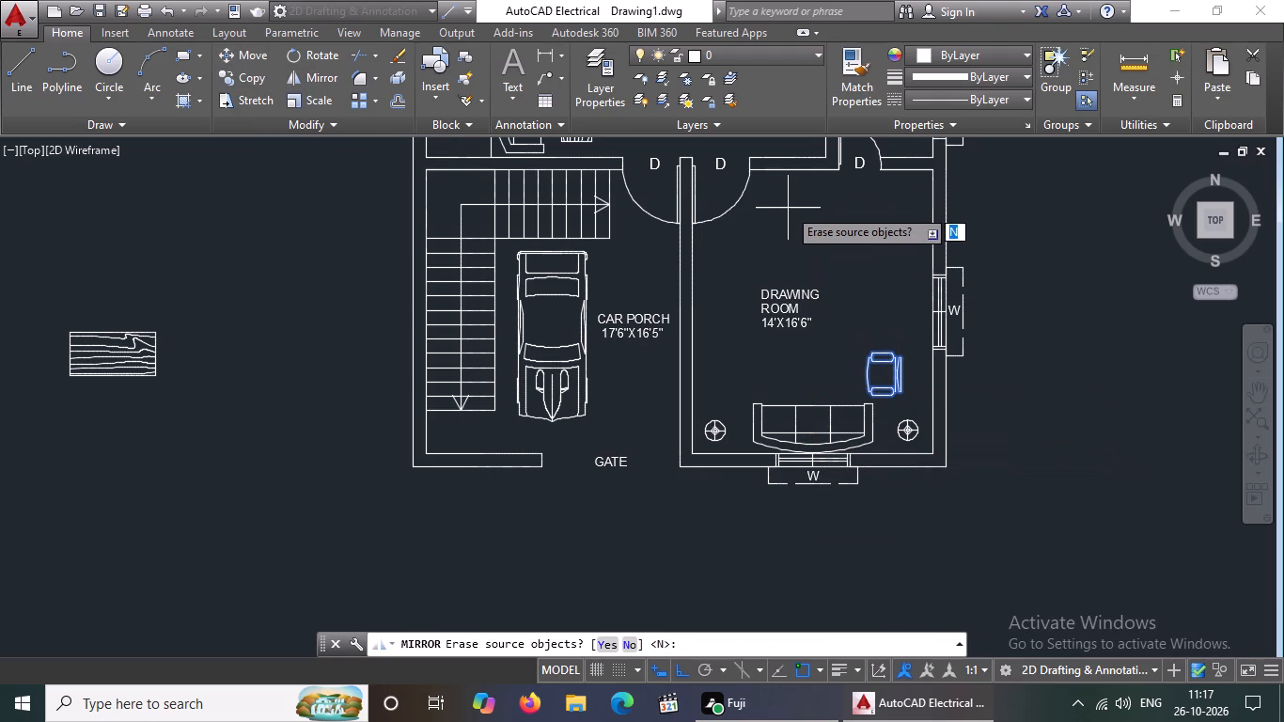
key("n")
key("Return")
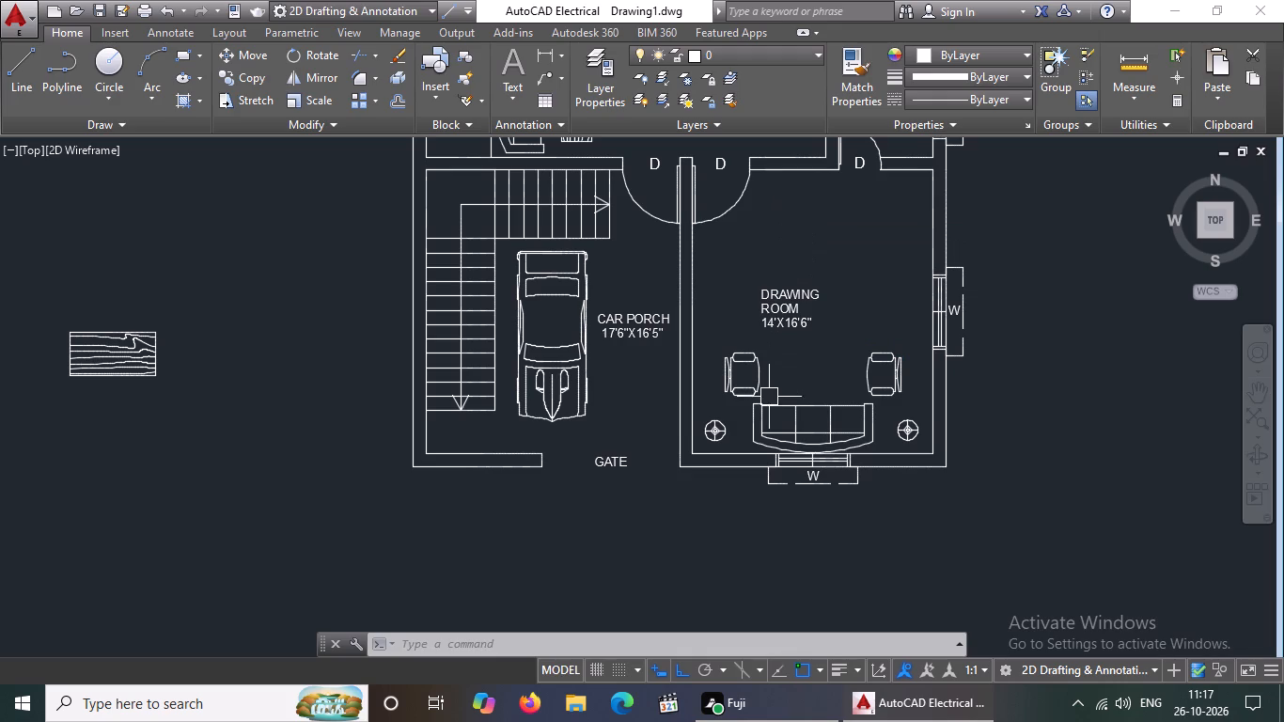
Shift the drawing room's east chair north by about 4 inches.
left_click(900, 389)
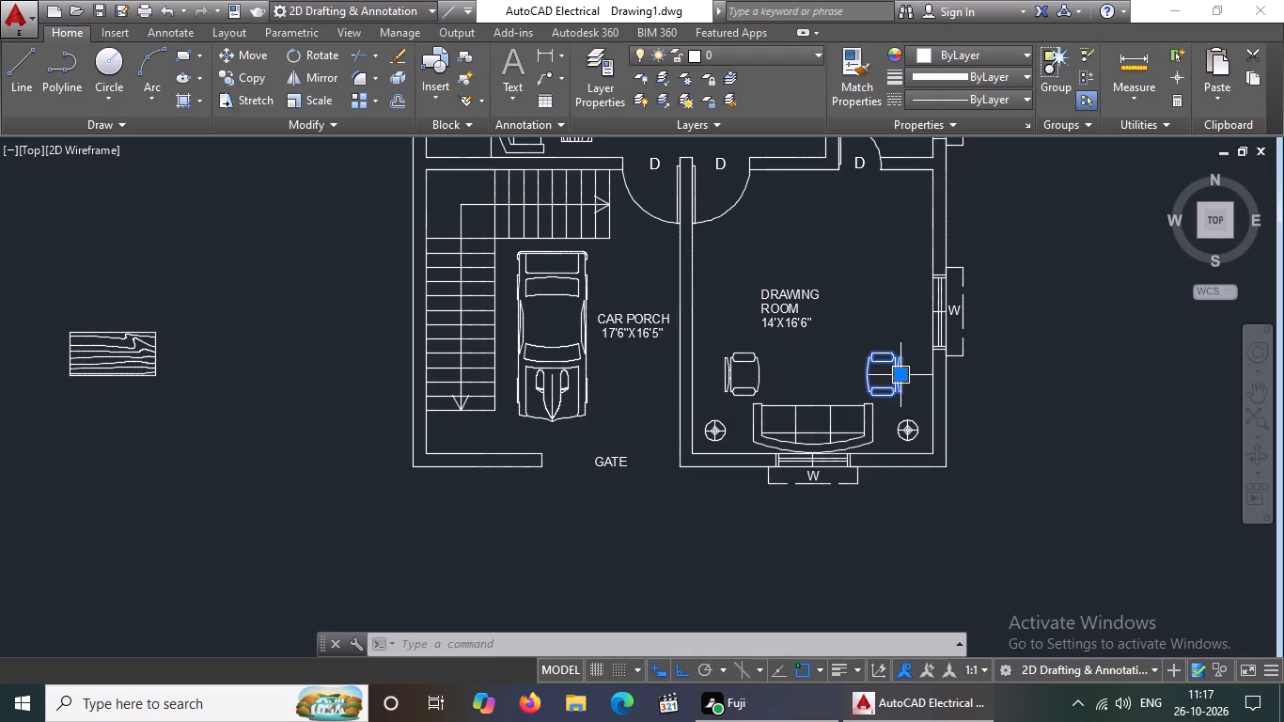
left_click(900, 374)
scroll(900, 366, "up", 2)
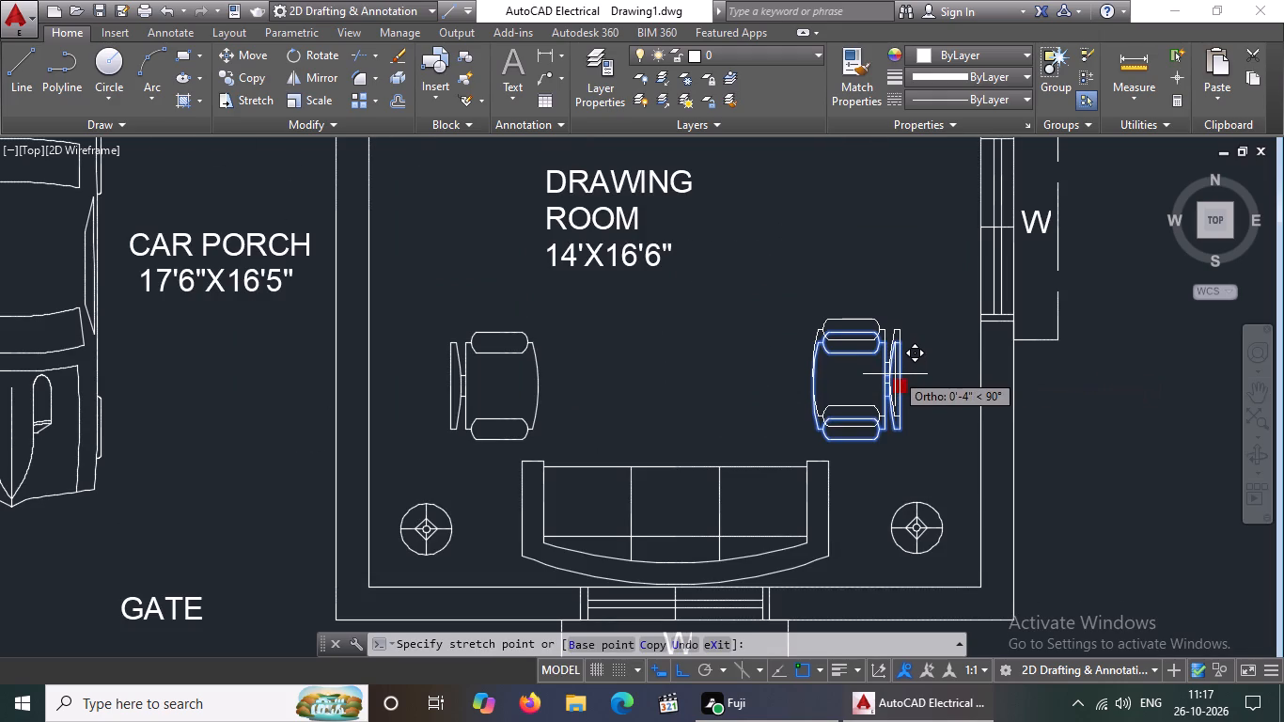
left_click(895, 375)
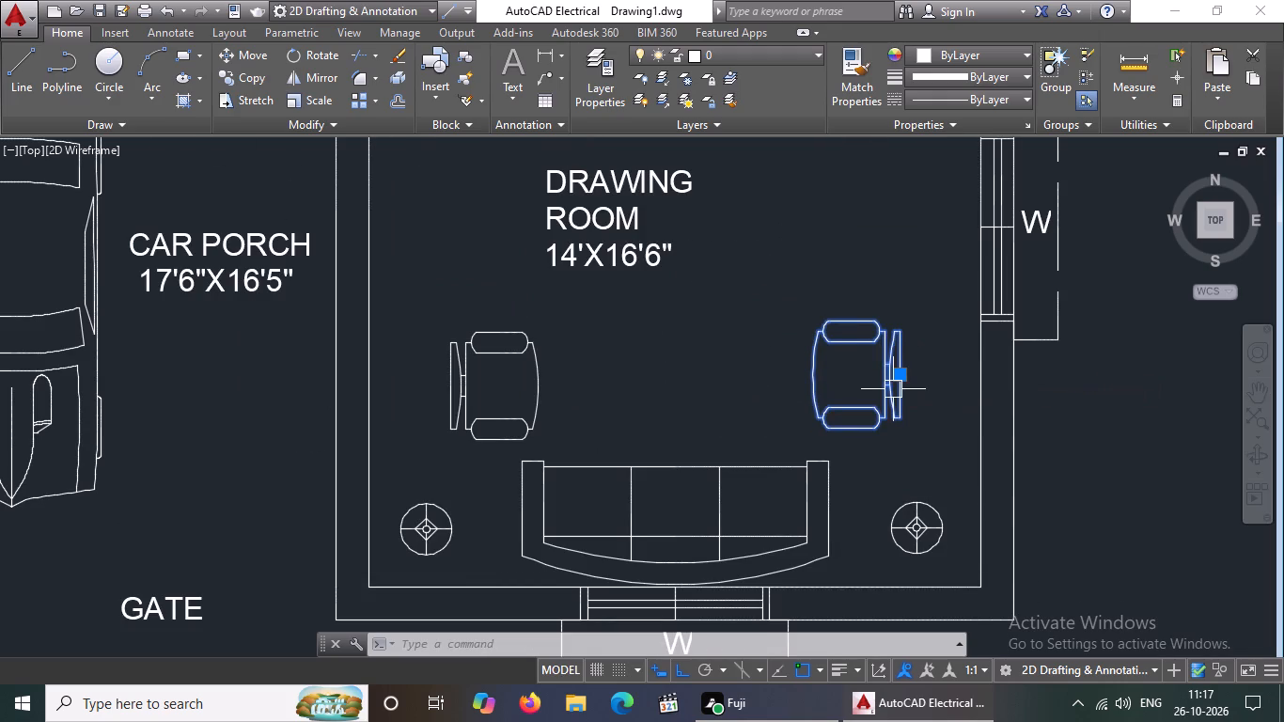
left_click(892, 391)
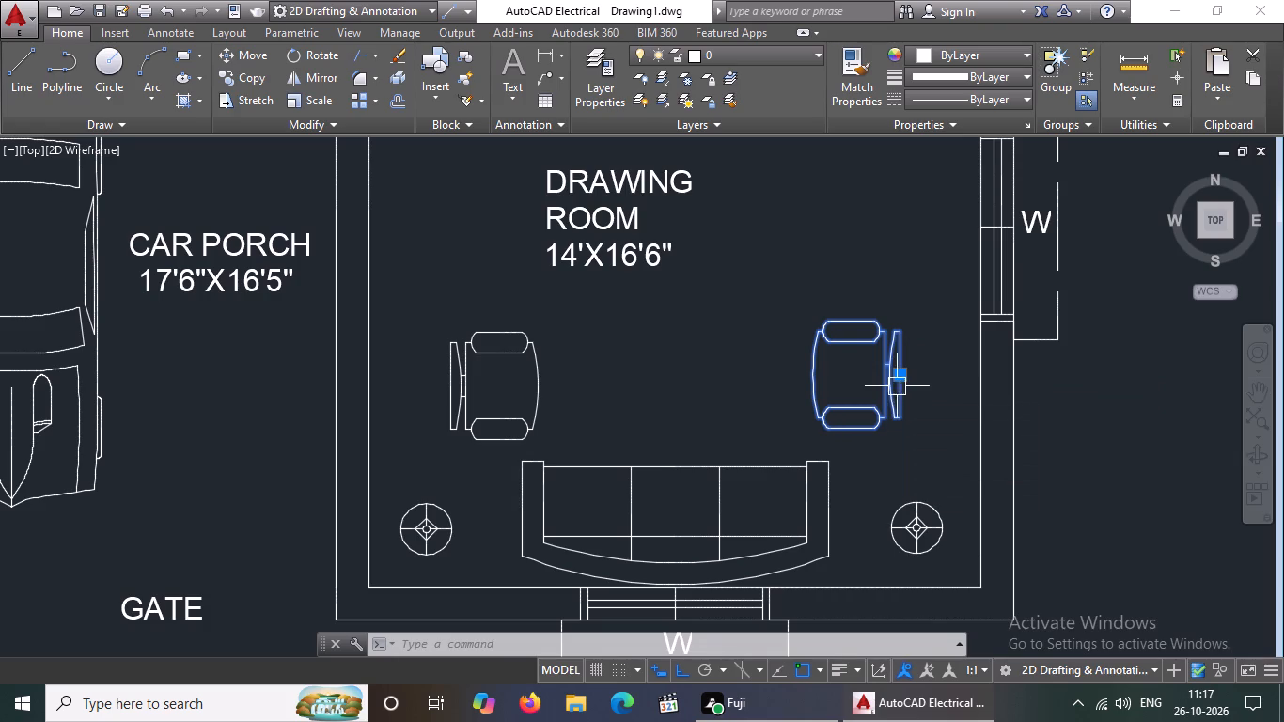
left_click(900, 377)
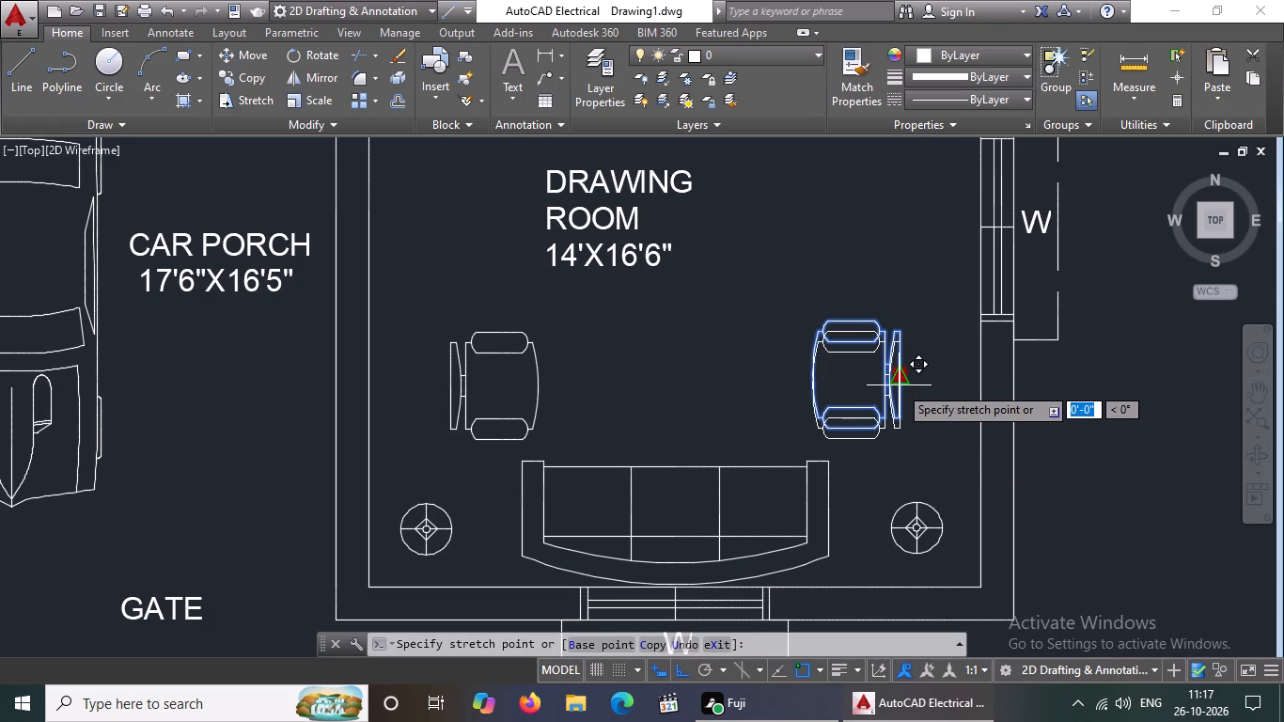
left_click(899, 385)
key("Escape")
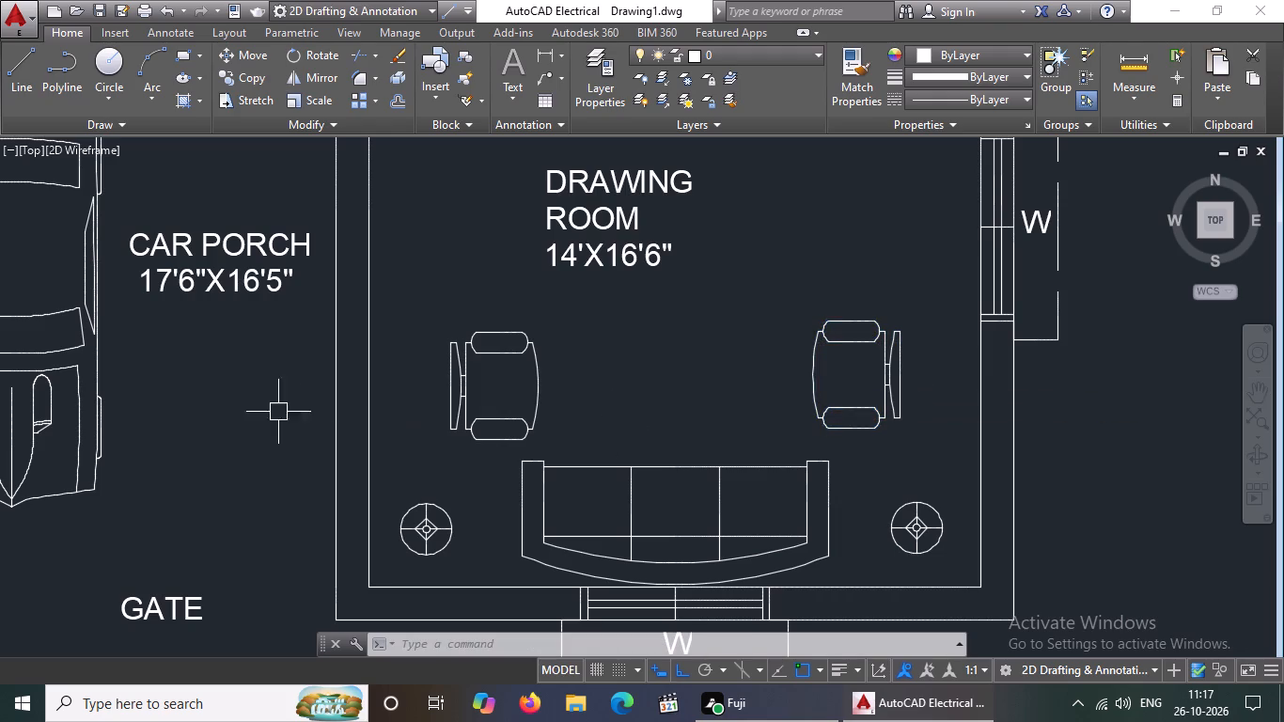
Move the wood-grain table from outside the plan into the drawing room, between the two chairs and north of the sofa, with Ortho off.
scroll(442, 404, "down", 2)
scroll(155, 420, "down", 2)
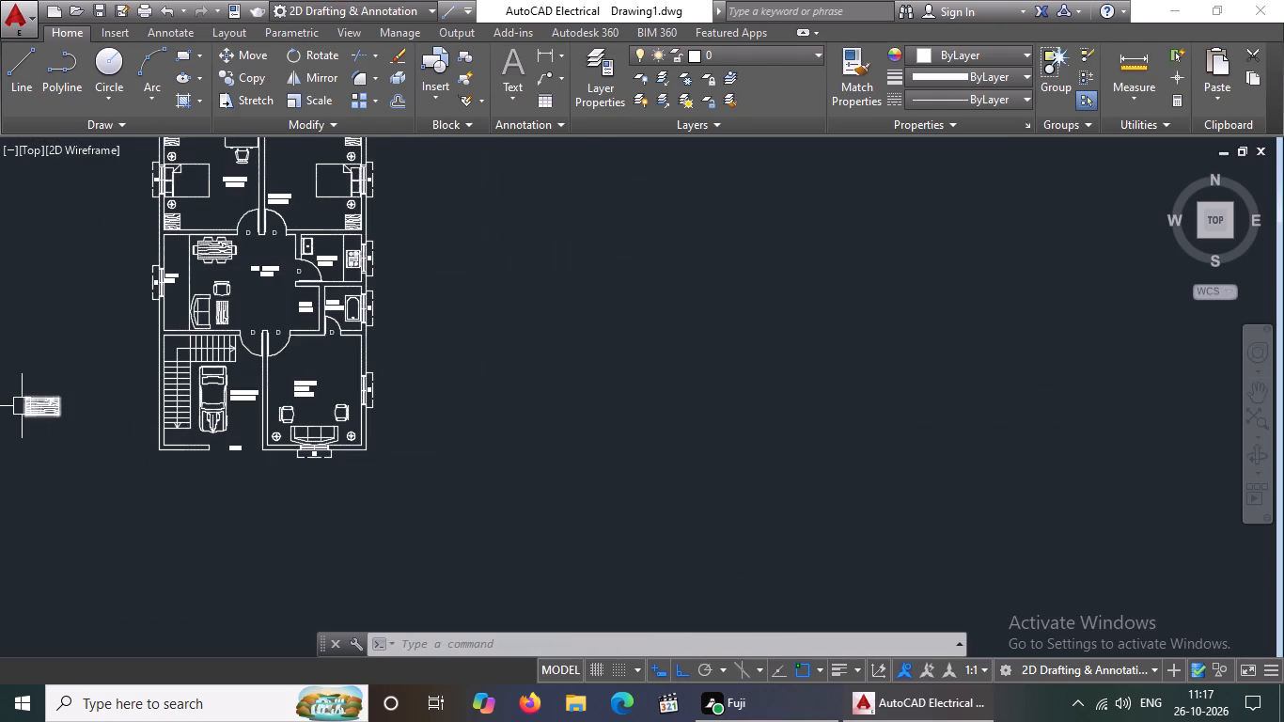
left_click(40, 411)
left_click_drag(22, 399, 42, 400)
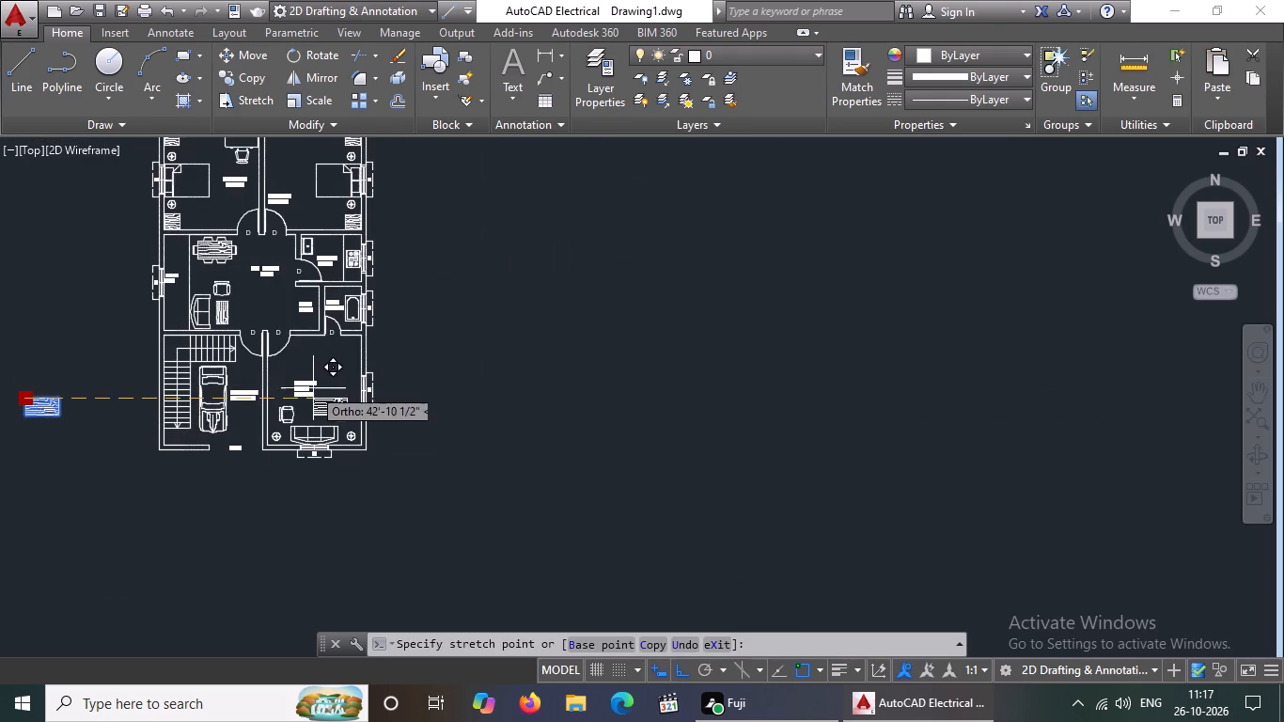
scroll(315, 393, "up", 2)
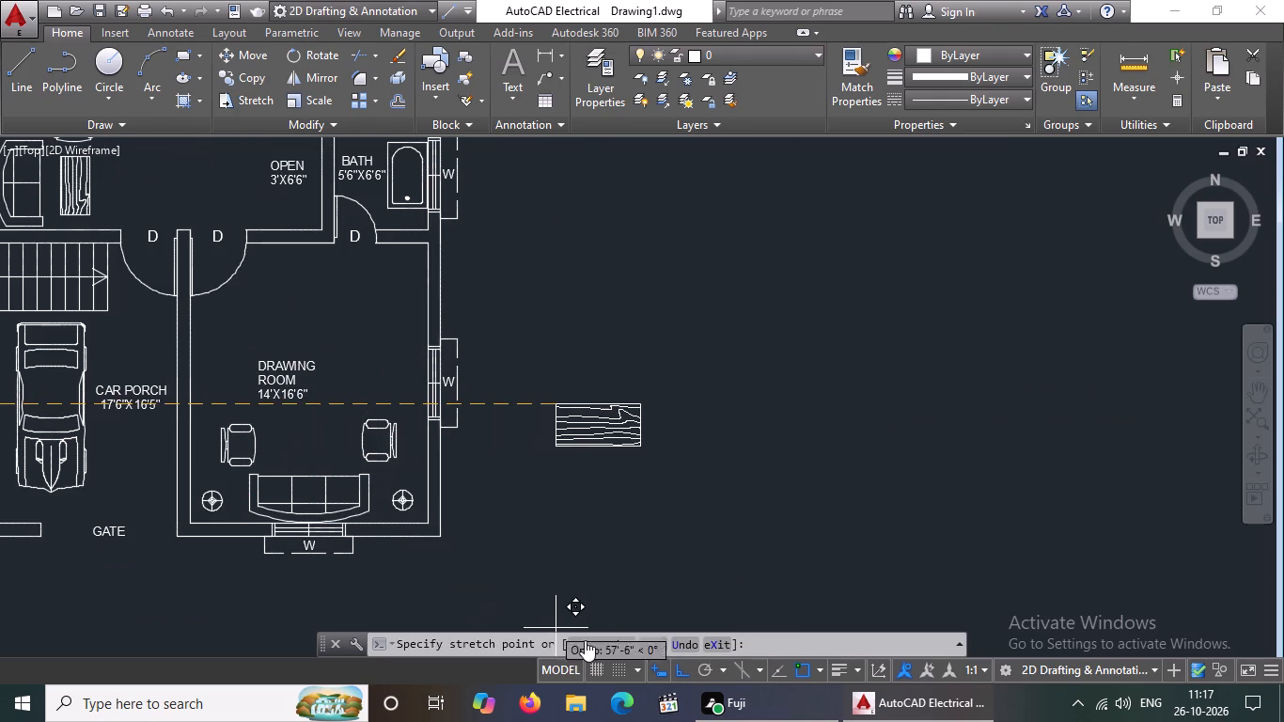
left_click(683, 670)
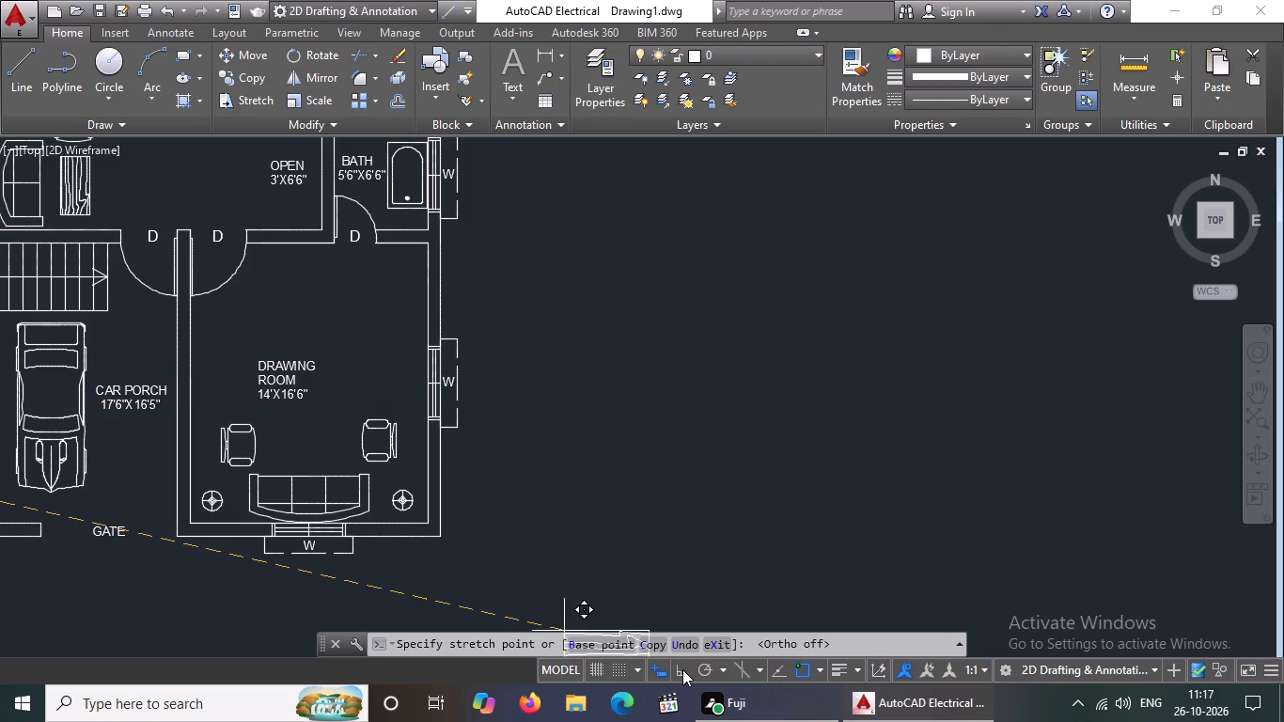
scroll(242, 430, "up", 3)
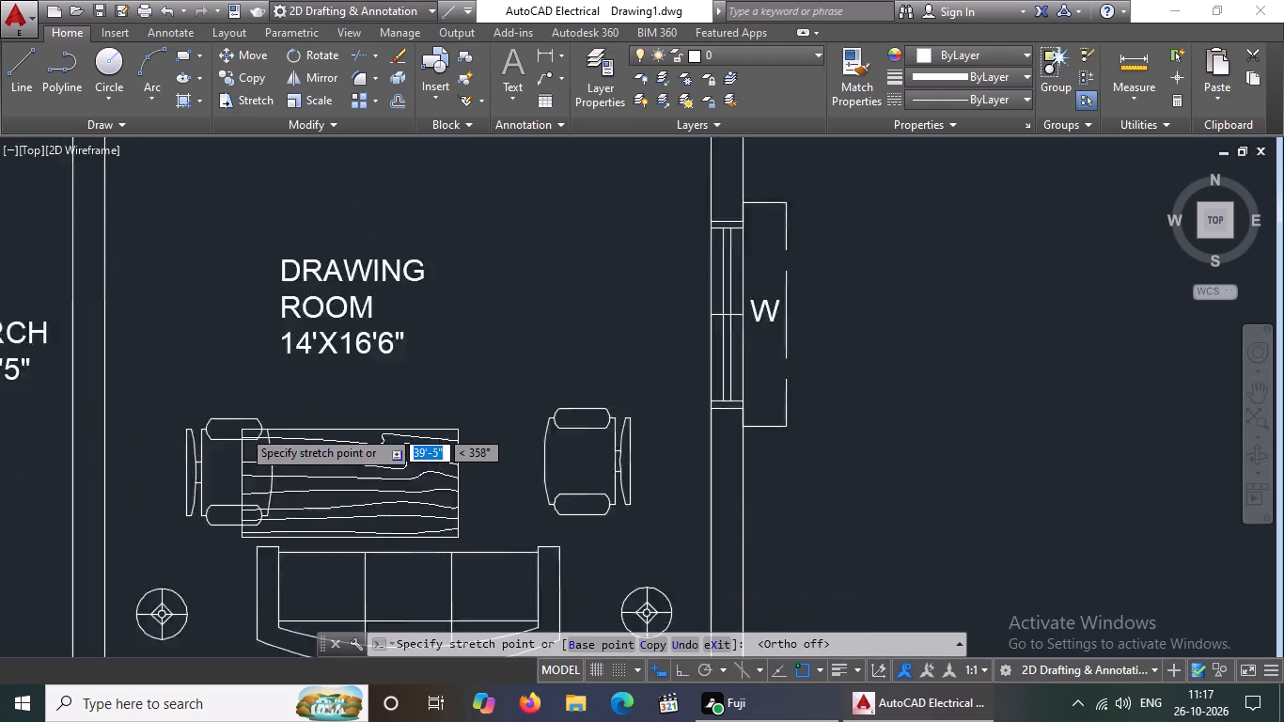
scroll(242, 429, "up", 1)
scroll(325, 407, "down", 2)
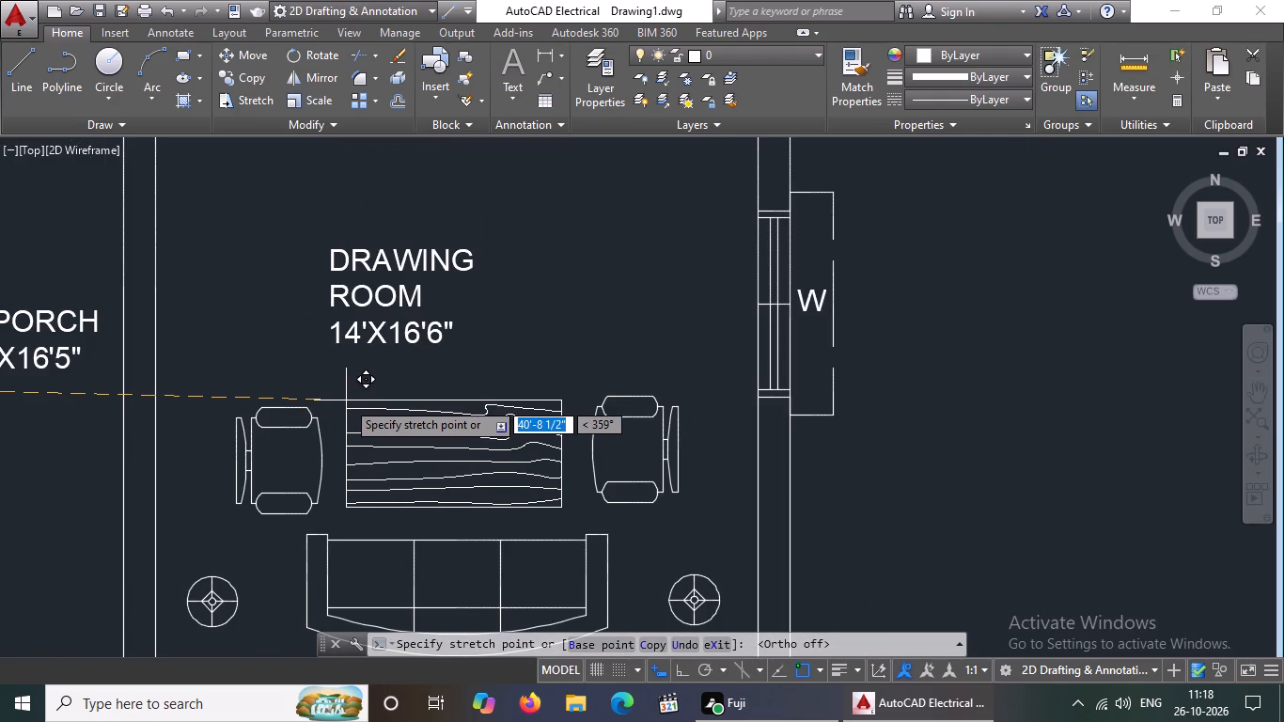
left_click(346, 400)
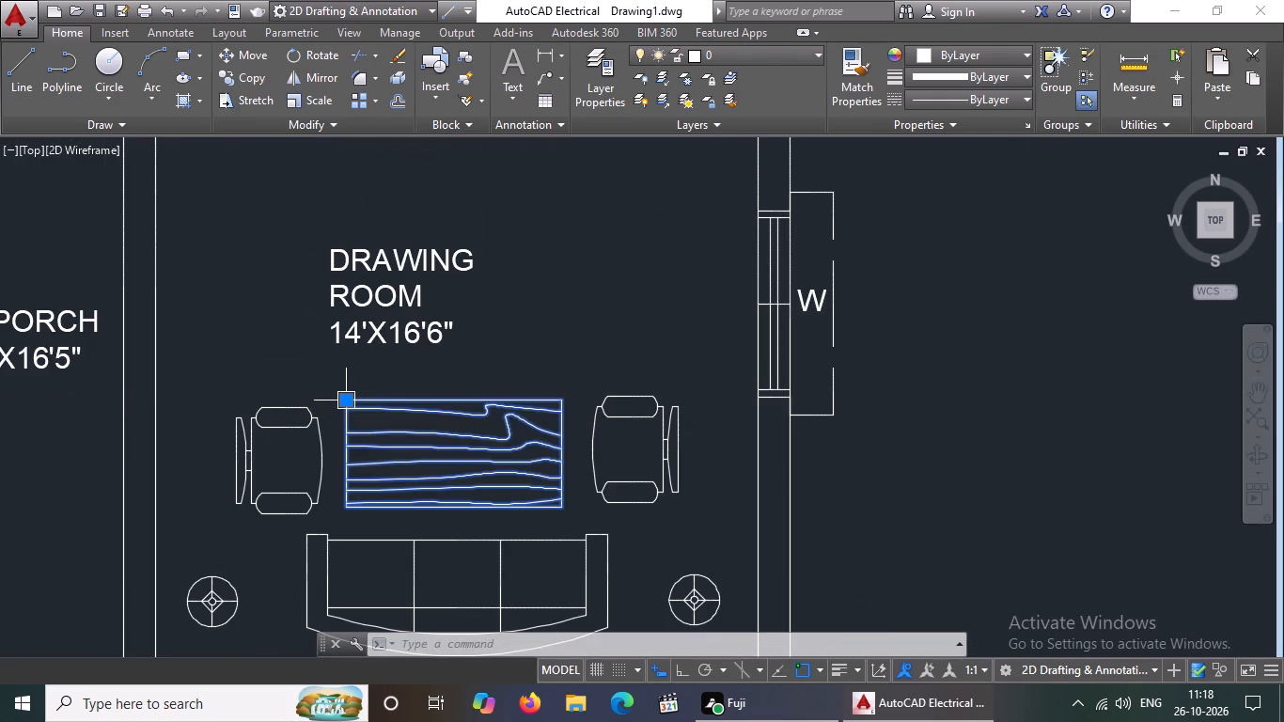
scroll(387, 388, "down", 3)
key("Escape")
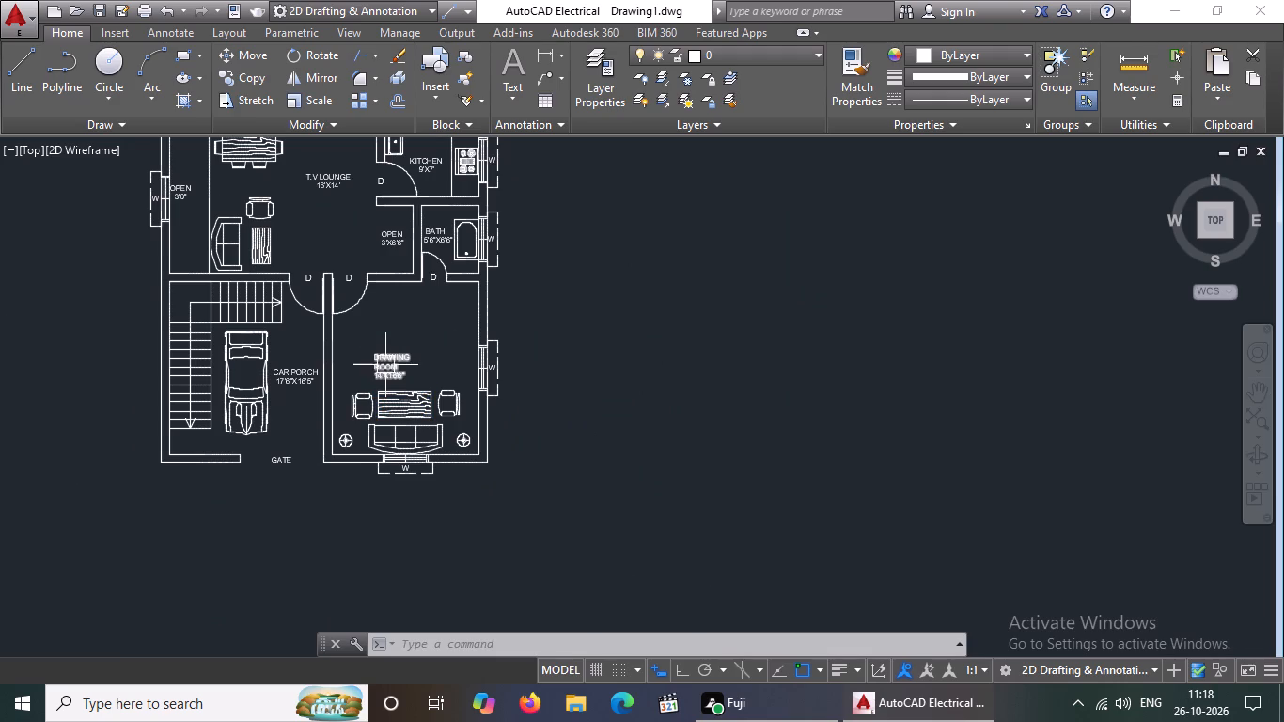
Move the drawing room label north by about 3'-2 1/2", away from the table.
left_click(385, 363)
left_click(379, 351)
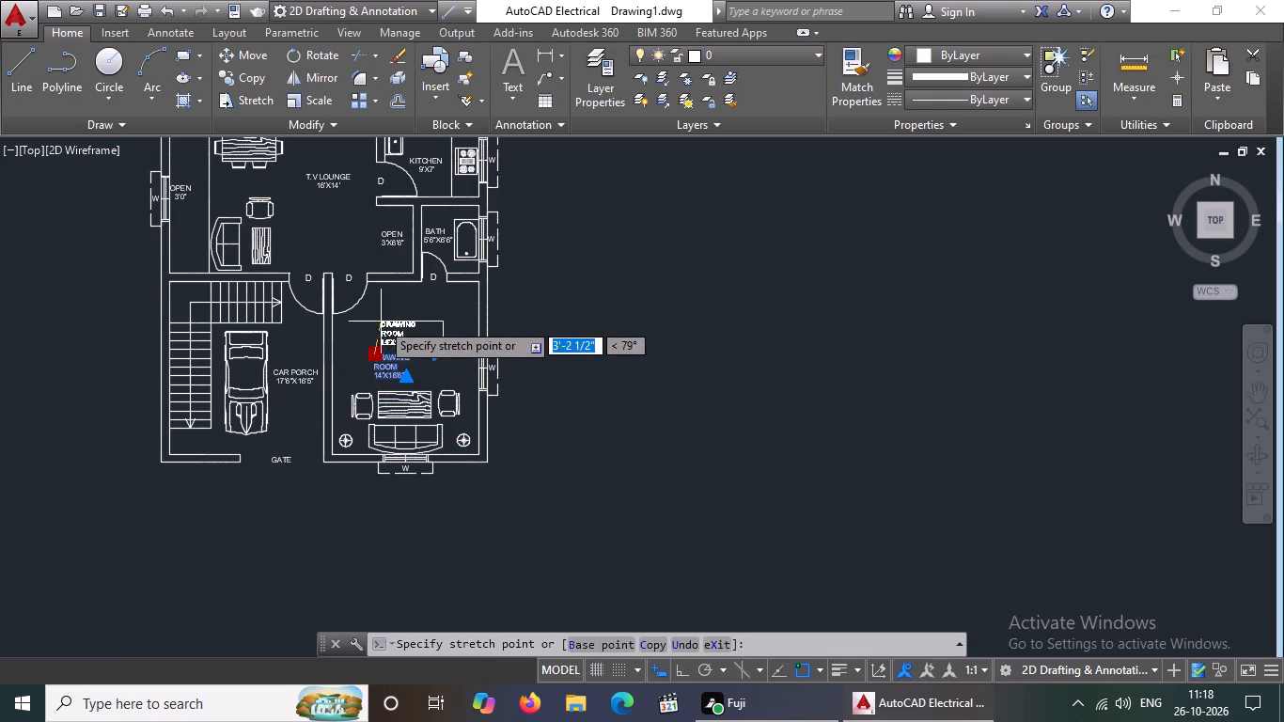
left_click(382, 322)
Edit the drawing room label so DRAWING ROOM reads on a single line above the room size.
left_click(401, 323)
left_click(401, 323)
double_click(403, 346)
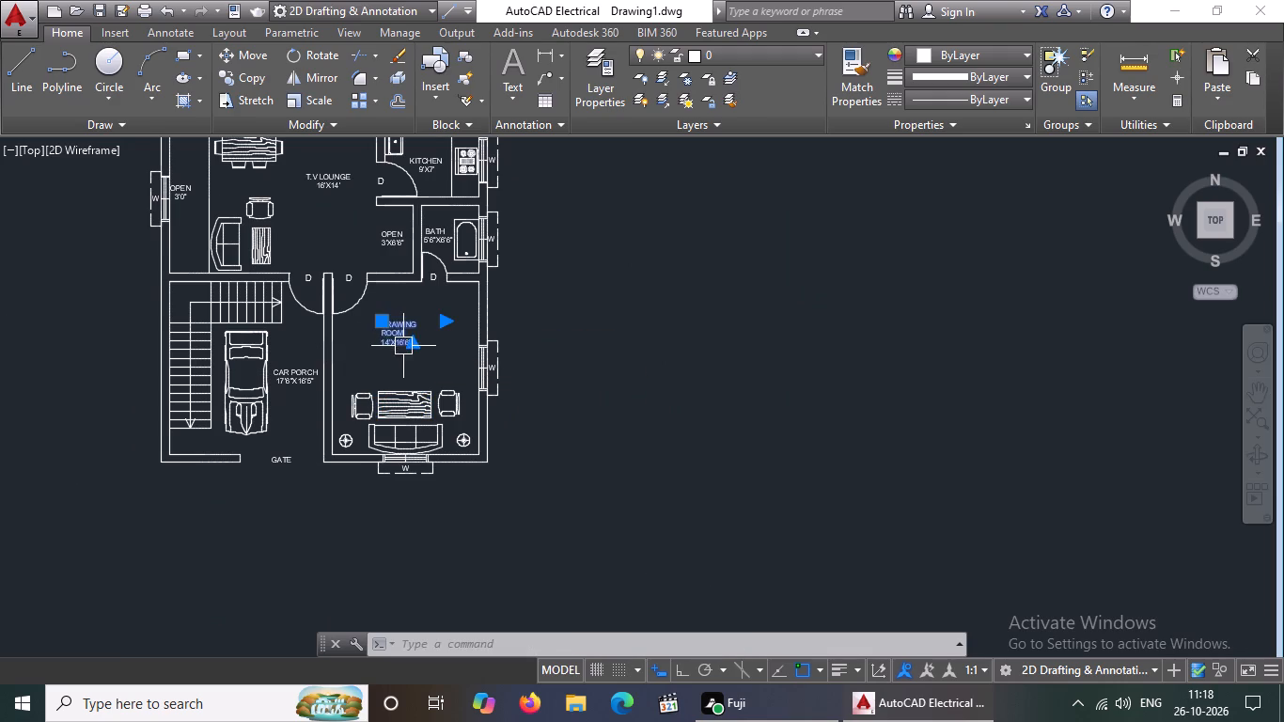
scroll(416, 338, "up", 1)
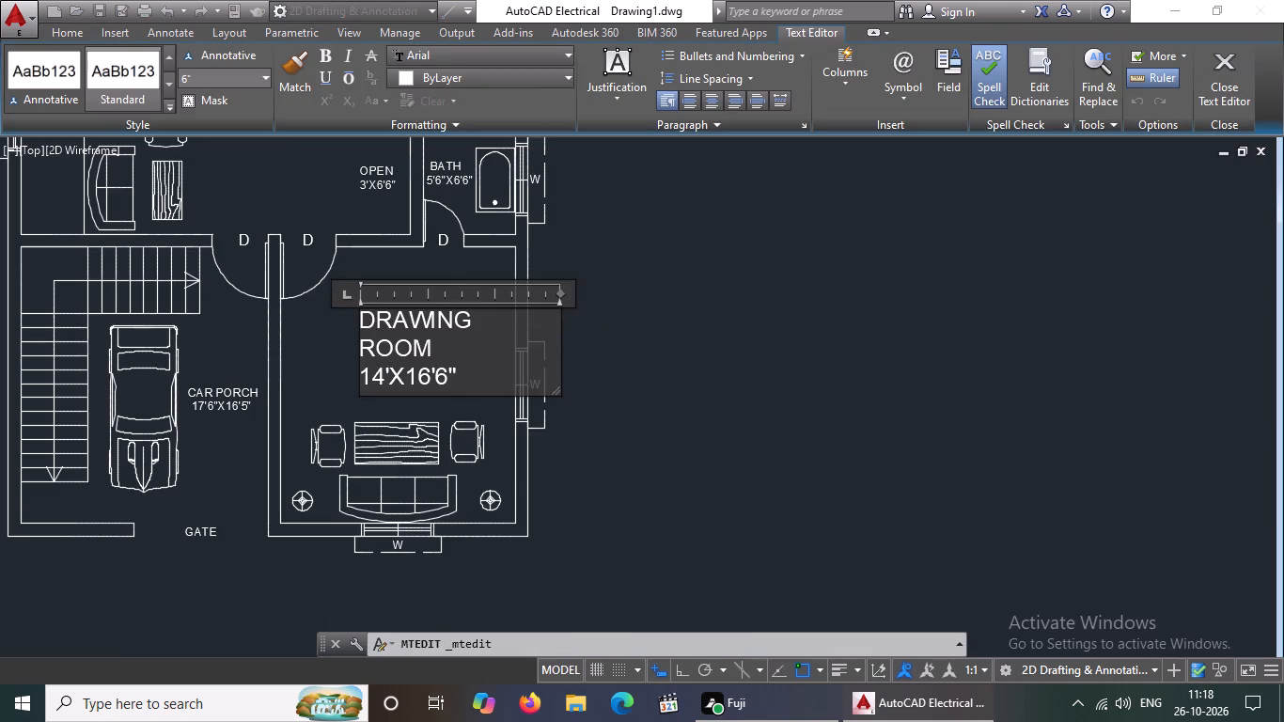
left_click(360, 347)
key("BackSpace")
key("BackSpace")
key("BackSpace")
left_click(449, 341)
key("BackSpace")
key("BackSpace")
key("BackSpace")
key("BackSpace")
key("BackSpace")
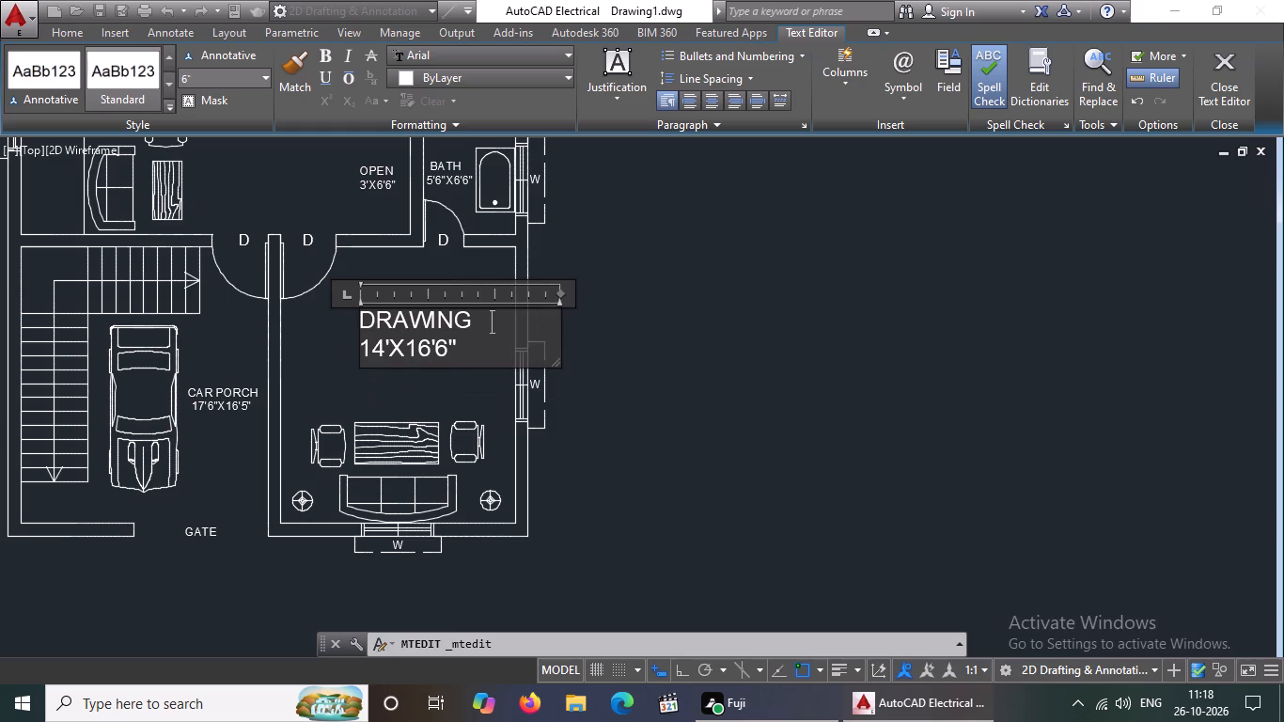
key("BackSpace")
key("BackSpace")
key("r")
key("o")
key("o")
key("m")
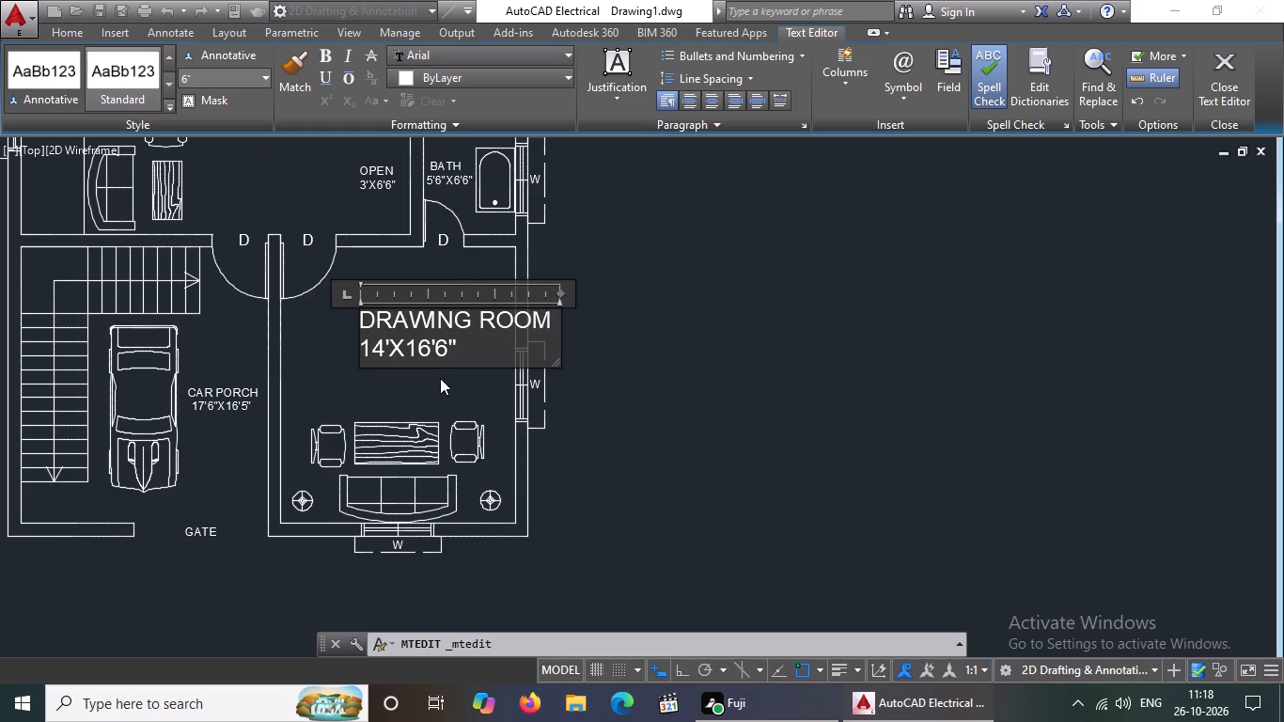
Indent the label's 14'X16'6" line with five spaces to centre it under DRAWING ROOM, and finish the text edit.
left_click(362, 348)
key("space")
key("space")
key("space")
key("space")
key("space")
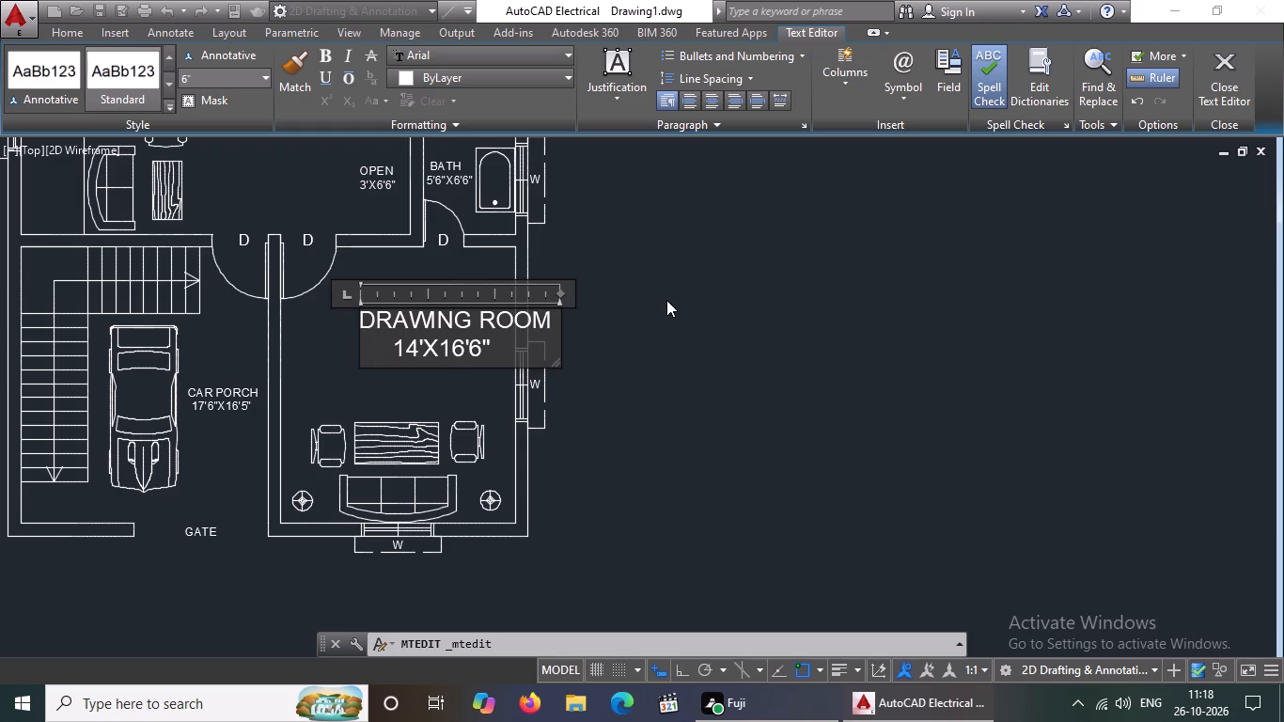
left_click(659, 303)
Move the drawing room label slightly southwest, into the open space above the table.
left_click(397, 316)
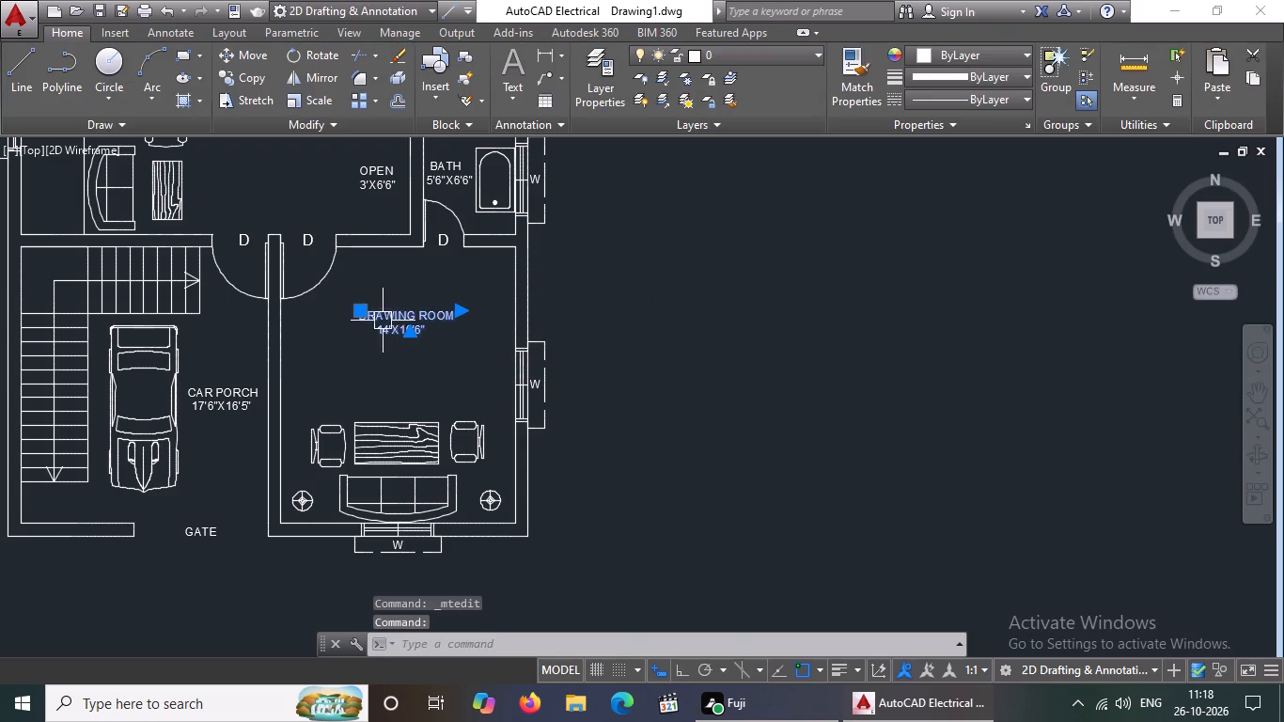
left_click(363, 309)
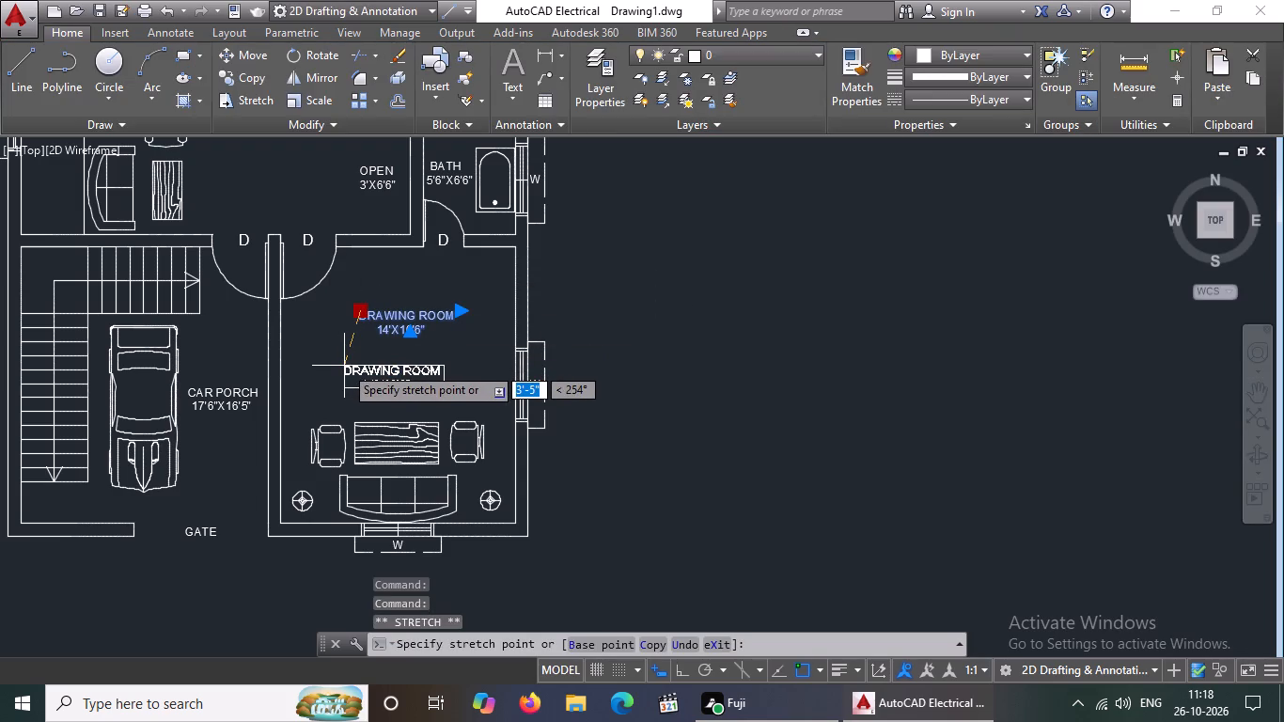
left_click(348, 342)
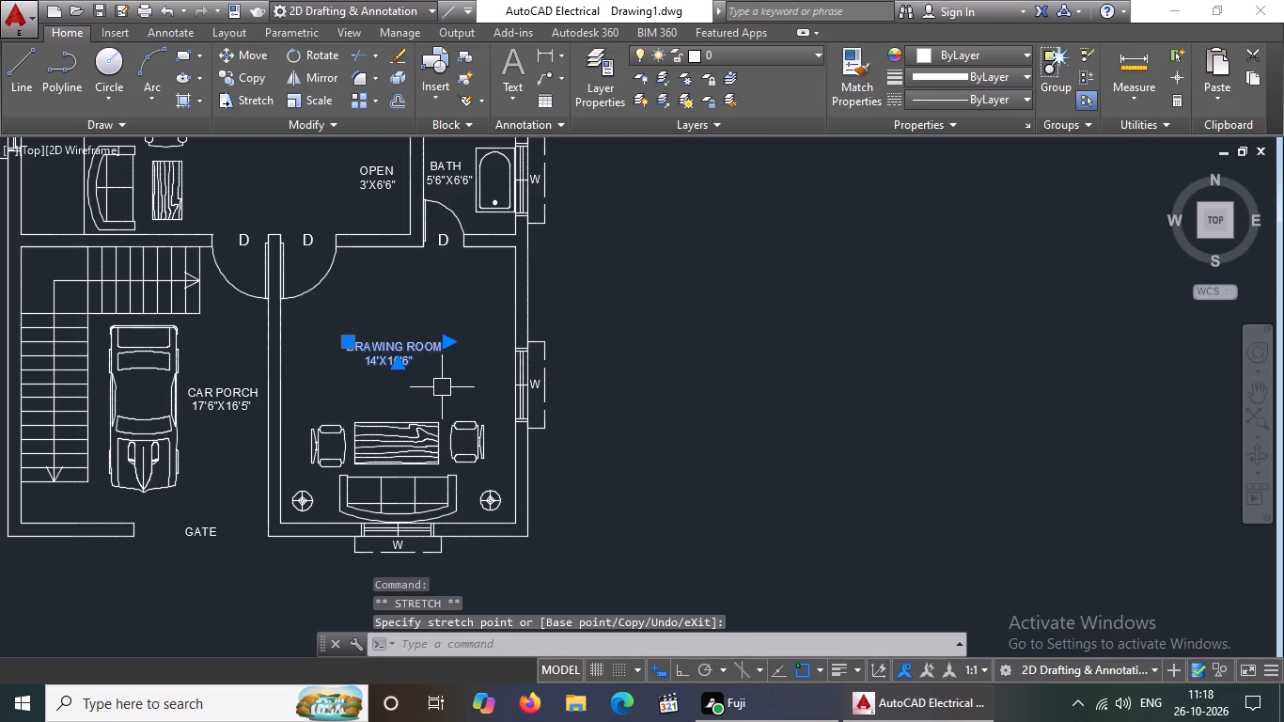
Shift the drawing room table straight north by about 1'-4" with Ortho on.
middle_click_drag(520, 458, 546, 466)
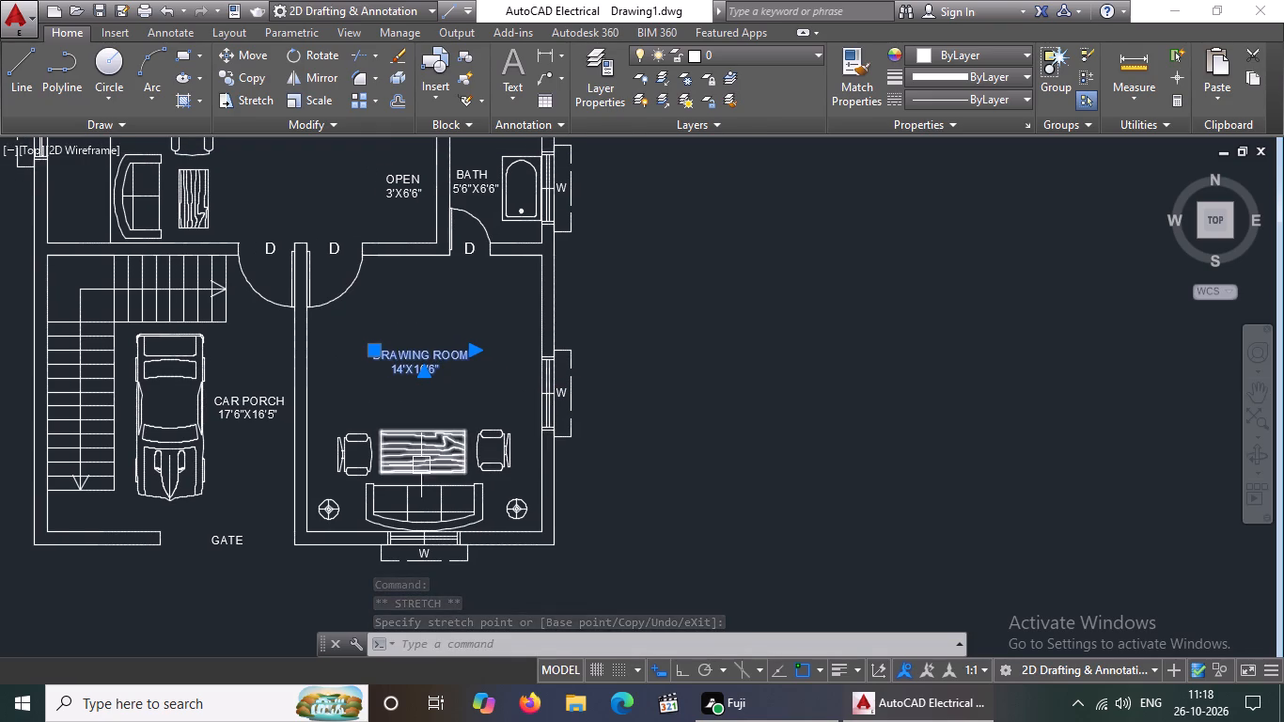
left_click(415, 443)
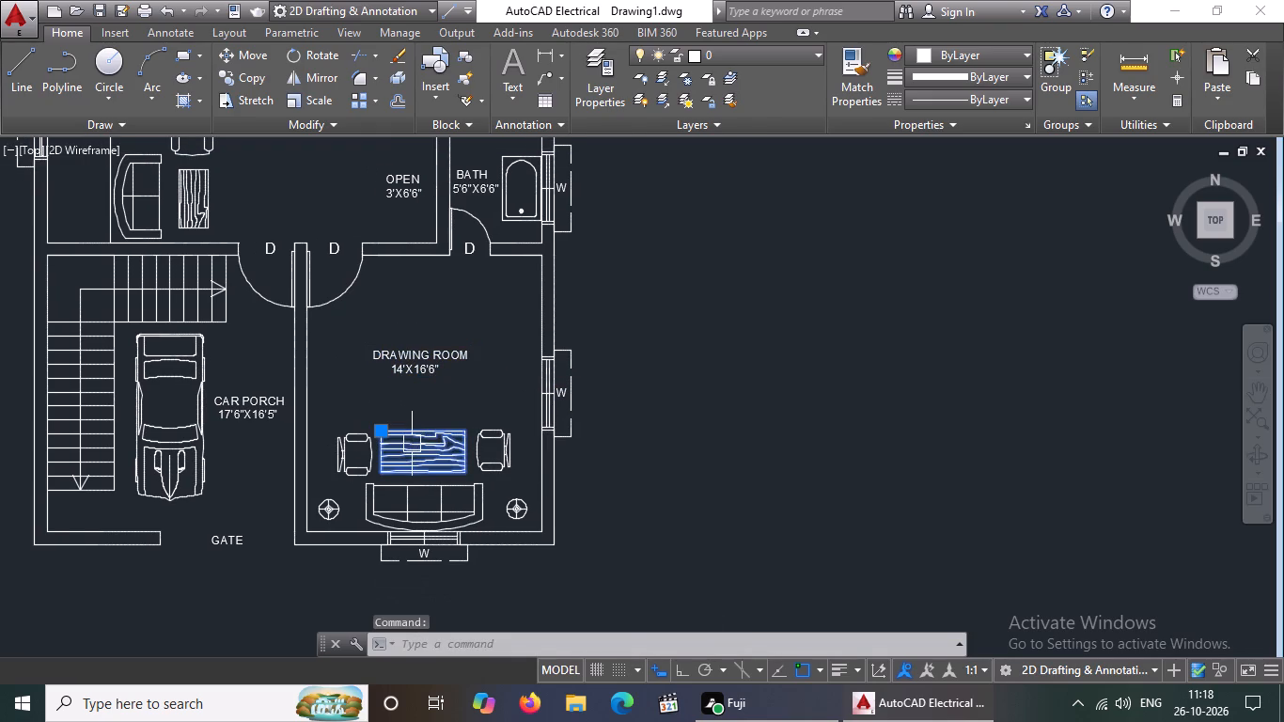
left_click(384, 434)
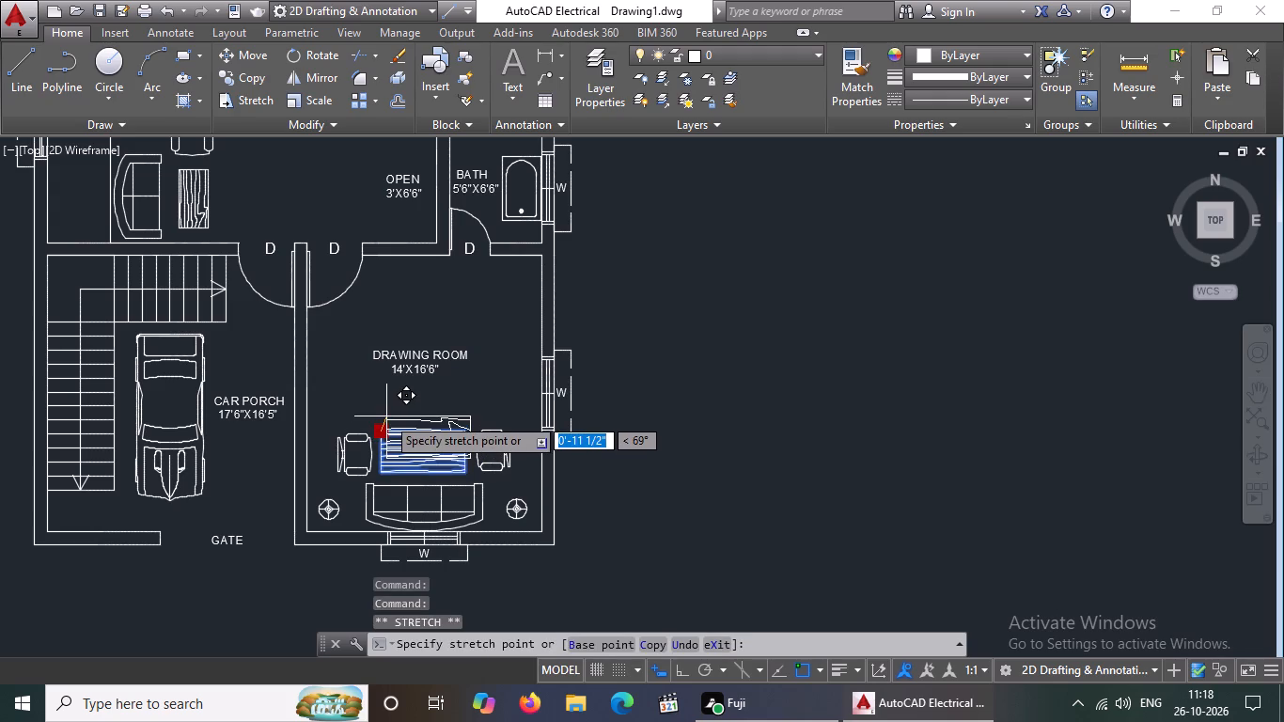
left_click(681, 665)
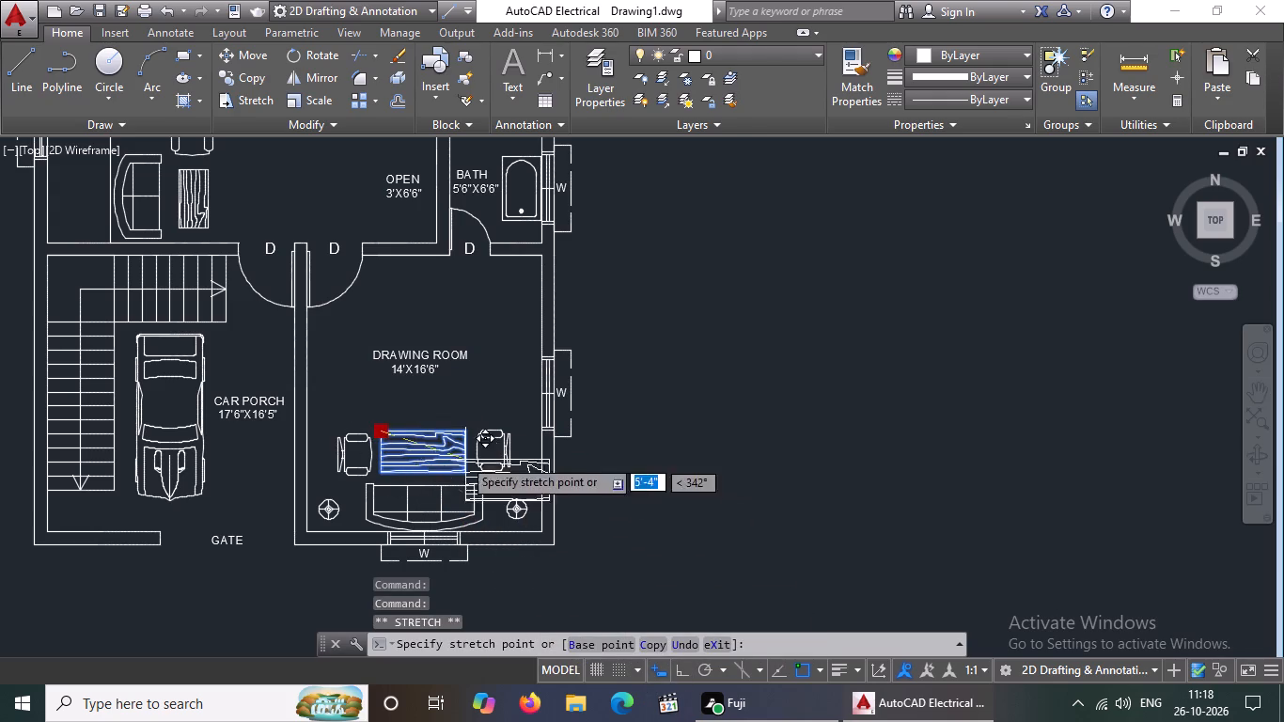
left_click(684, 676)
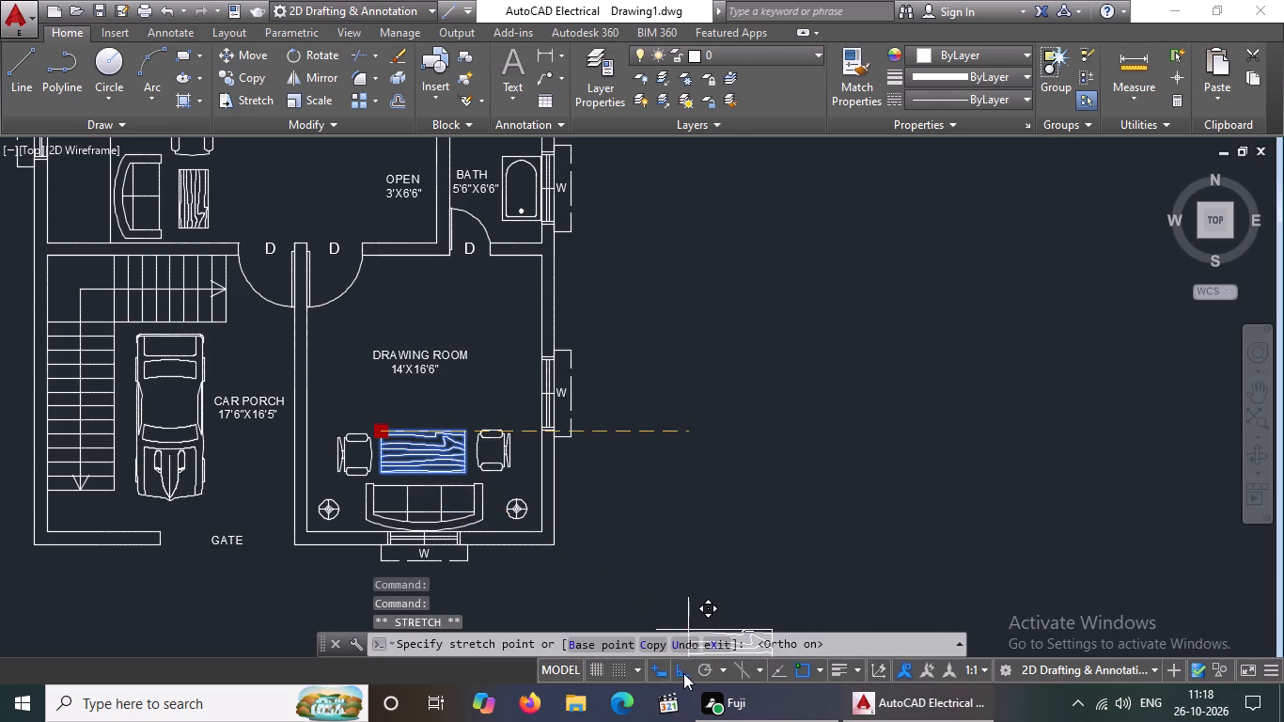
left_click(372, 408)
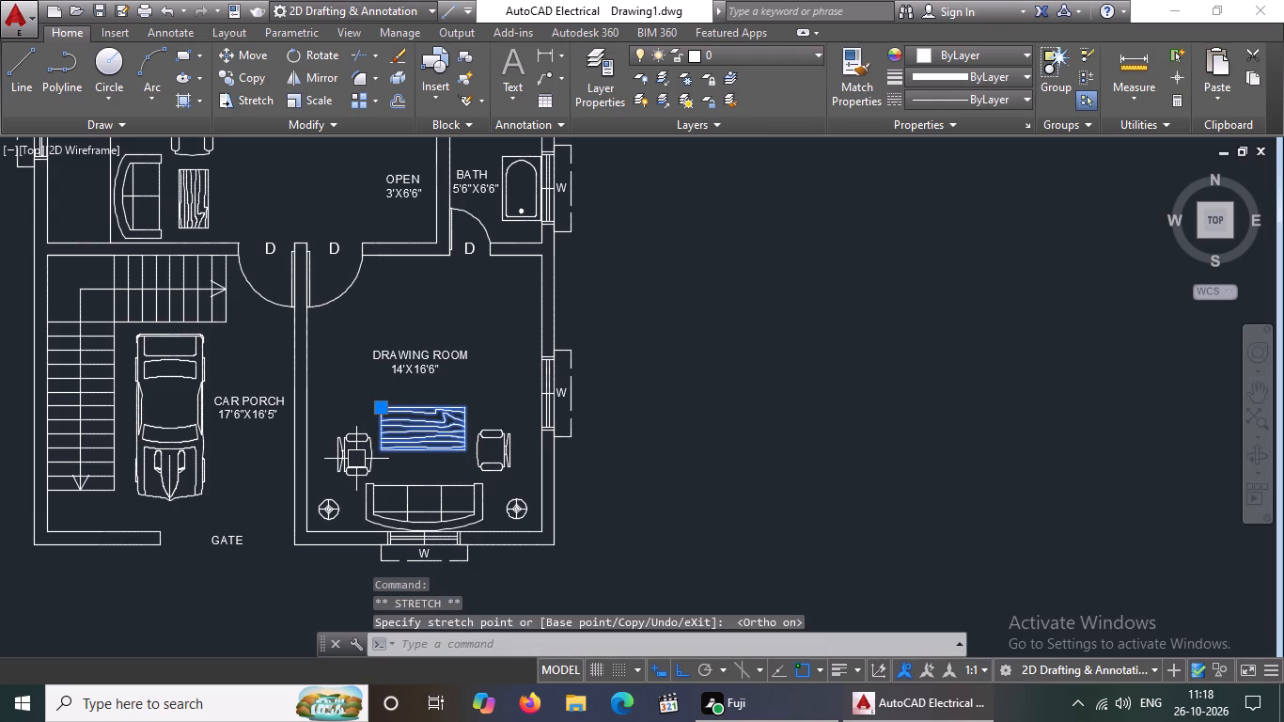
Shift the drawing room's west and east chairs north by about 1'-1" so they line up with the table.
left_click(356, 460)
left_click(340, 450)
left_click(339, 432)
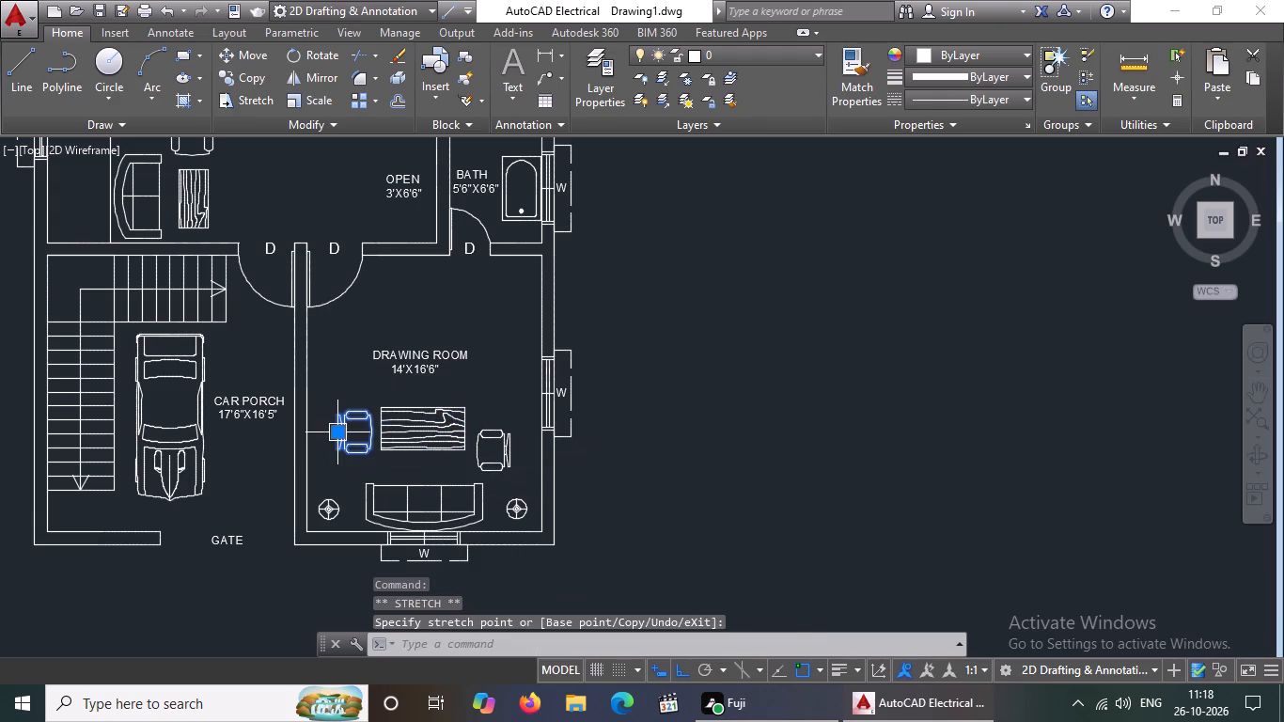
left_click(504, 457)
left_click(511, 454)
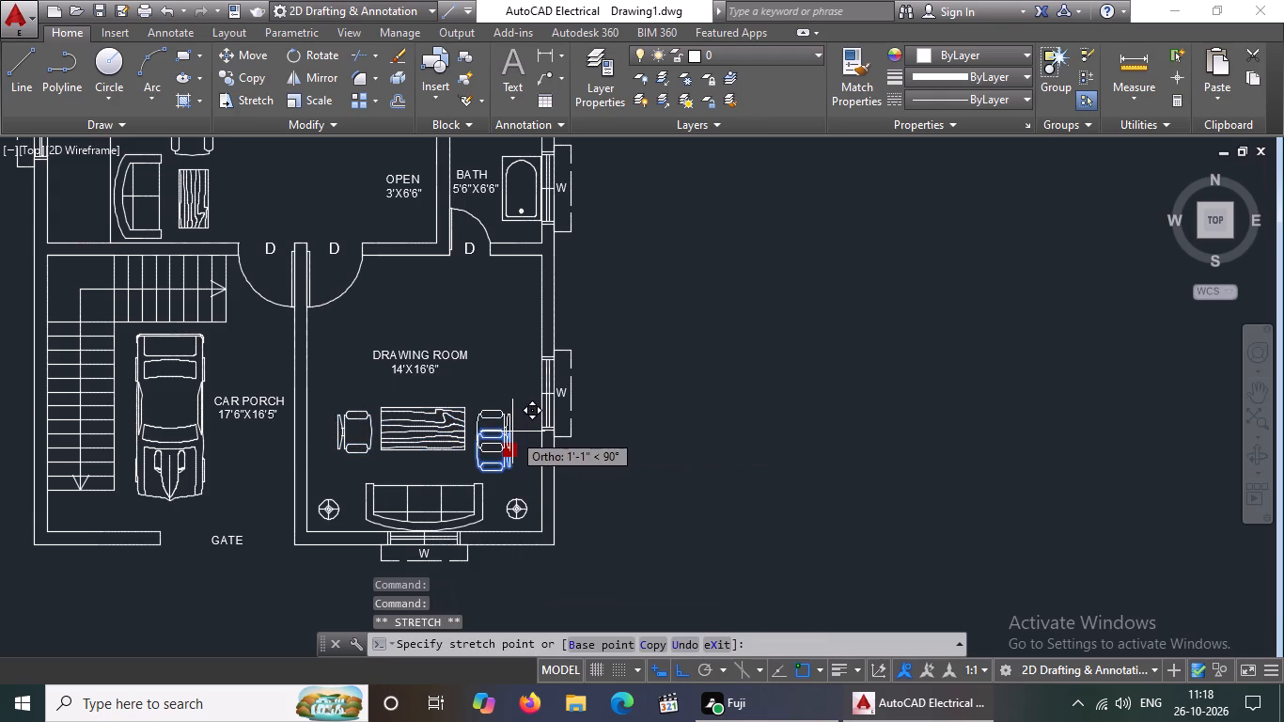
left_click(512, 430)
Move the drawing room sofa north by about 11 1/2", away from the south window wall.
left_click(427, 517)
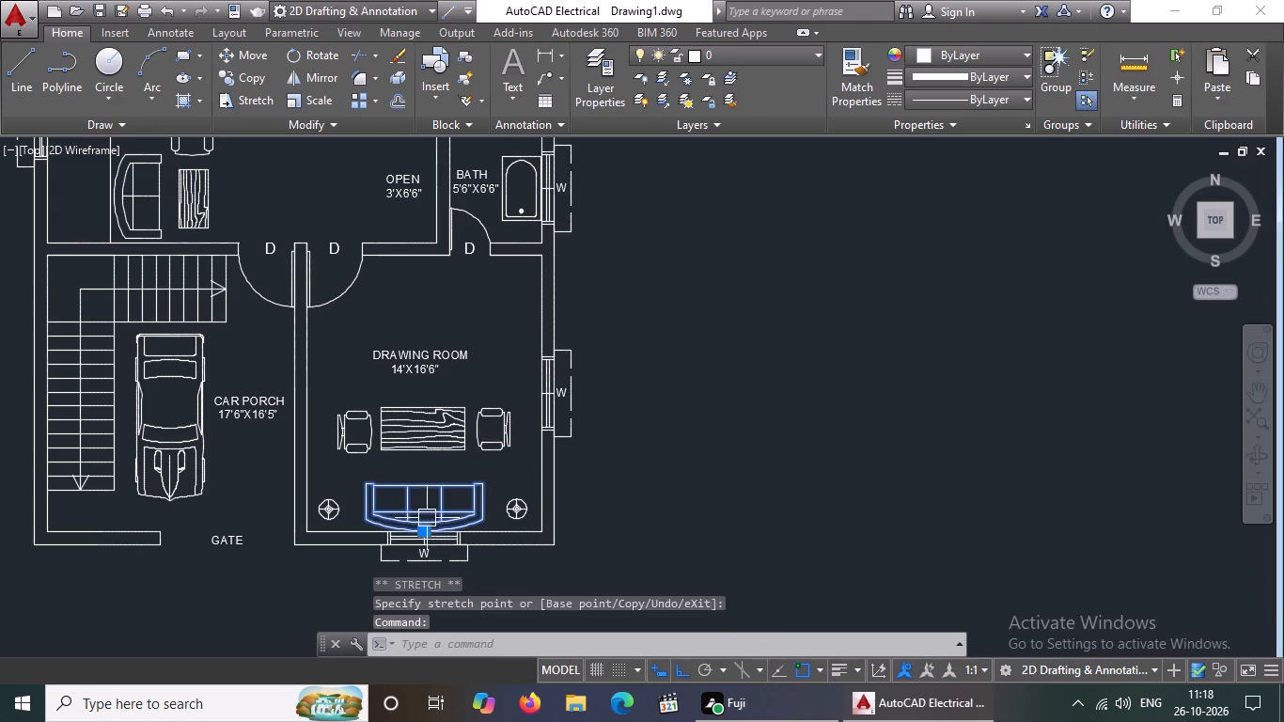
left_click(422, 532)
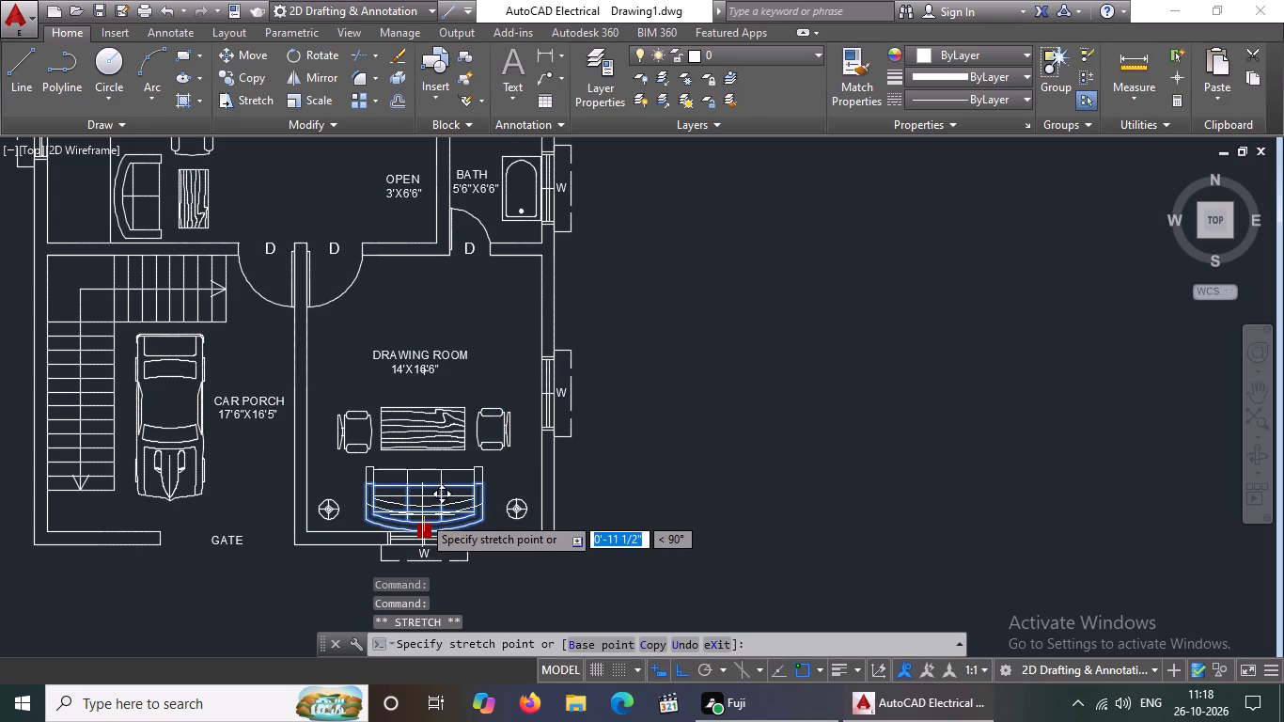
left_click(422, 515)
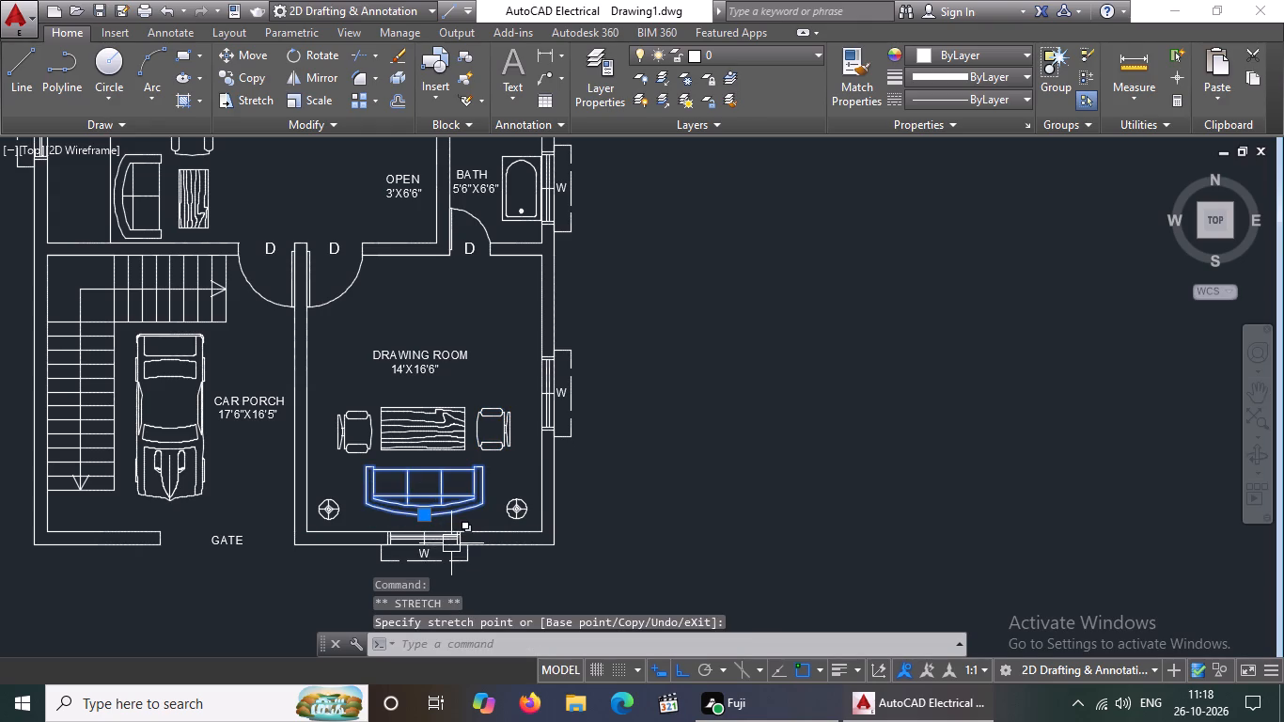
Move the drawing room's east and west lamps straight north by about 1'-3" so they sit beside the sofa.
left_click(517, 511)
left_click(517, 510)
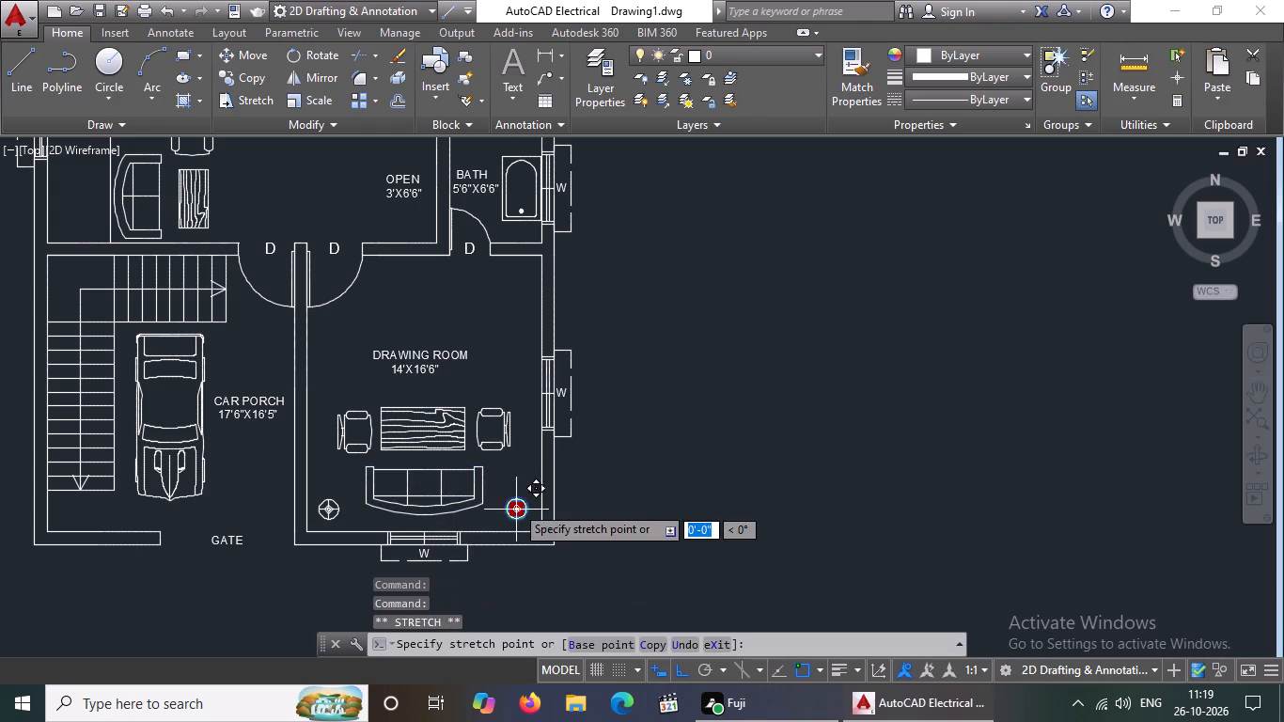
left_click(502, 485)
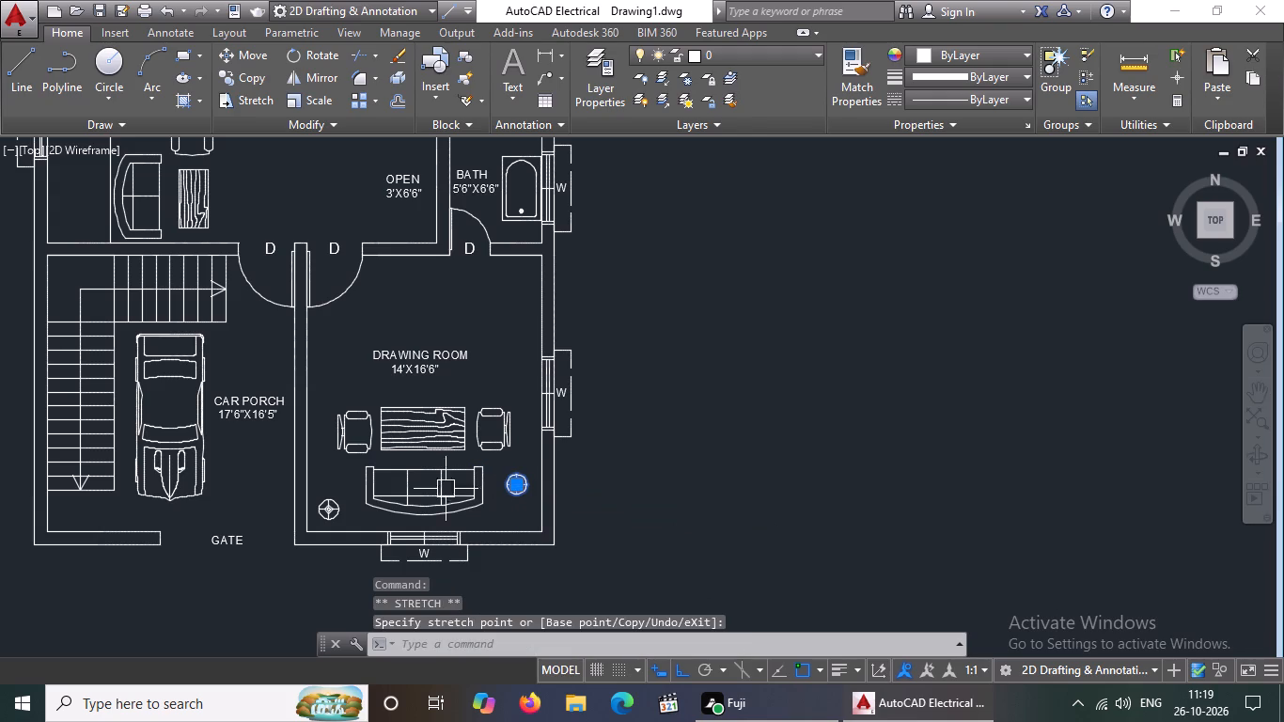
double_click(328, 511)
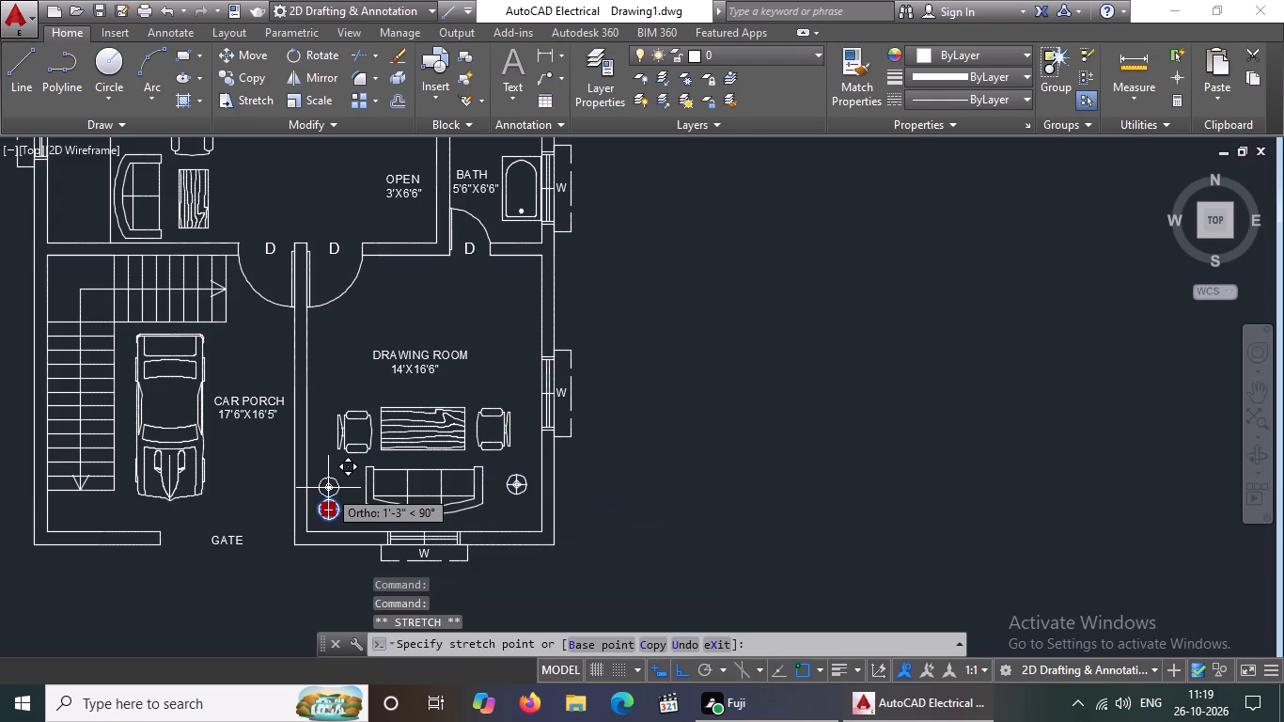
left_click(328, 488)
scroll(414, 526, "down", 1)
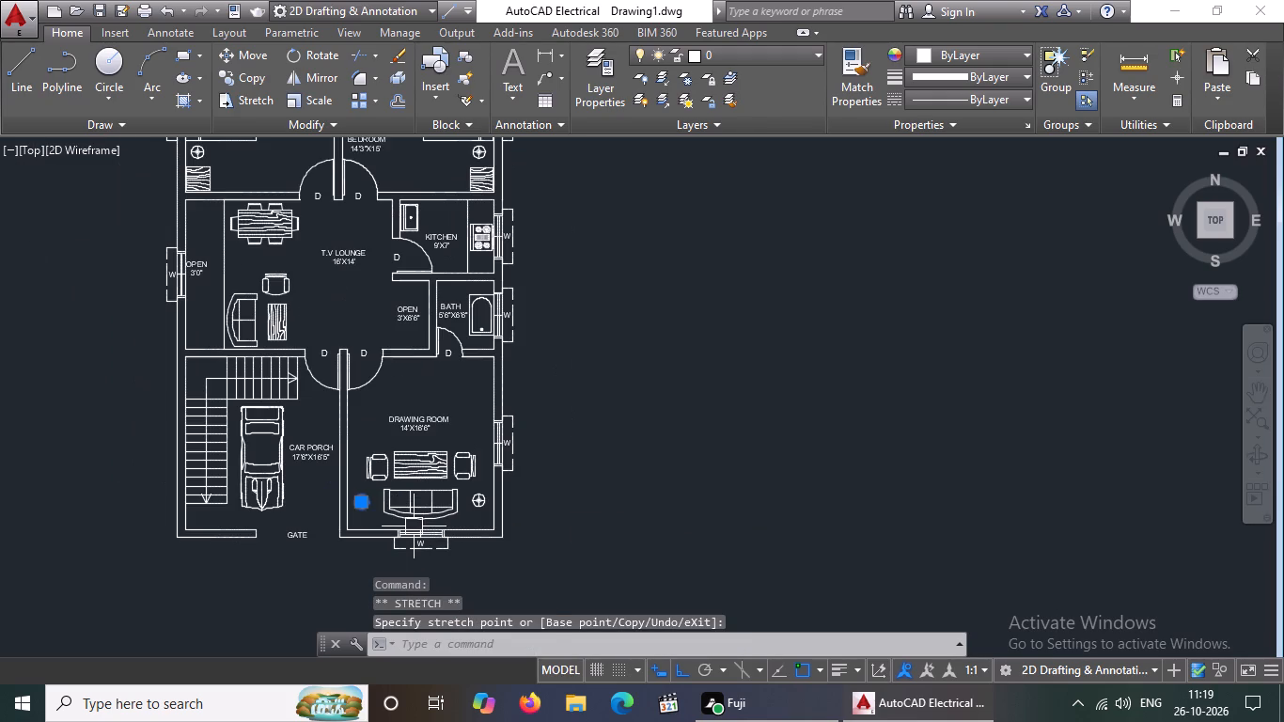
key("Escape")
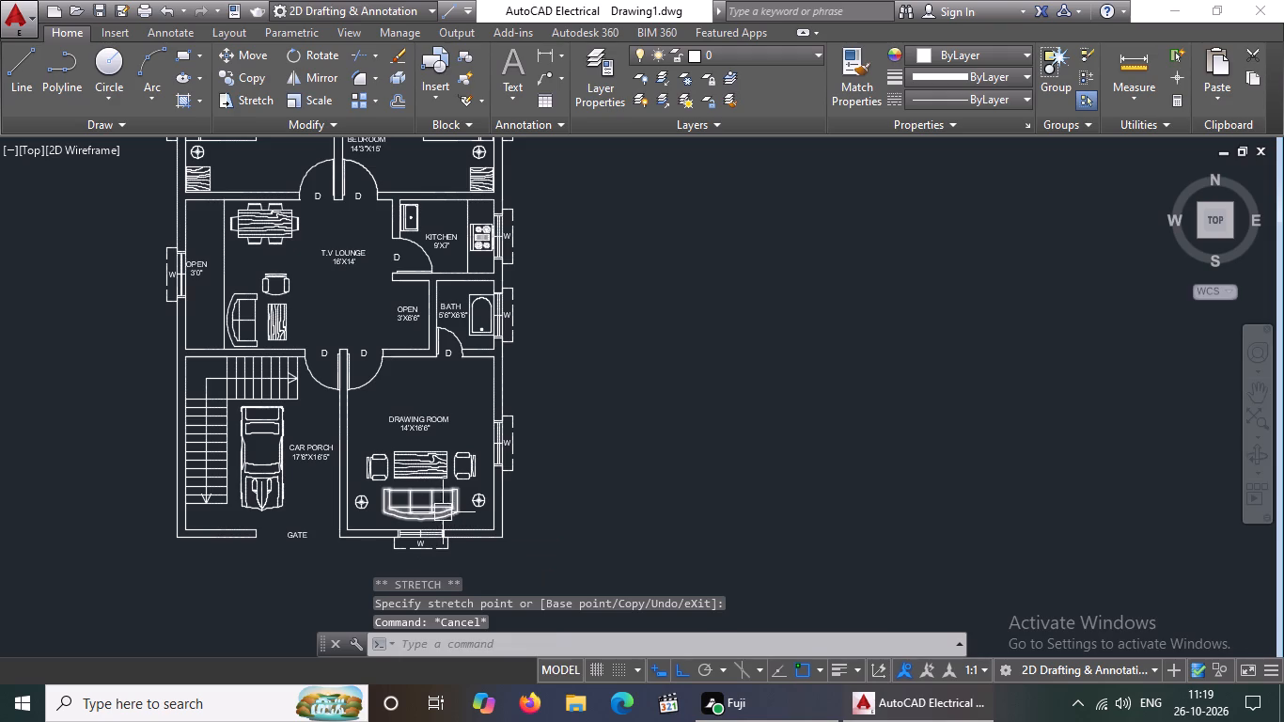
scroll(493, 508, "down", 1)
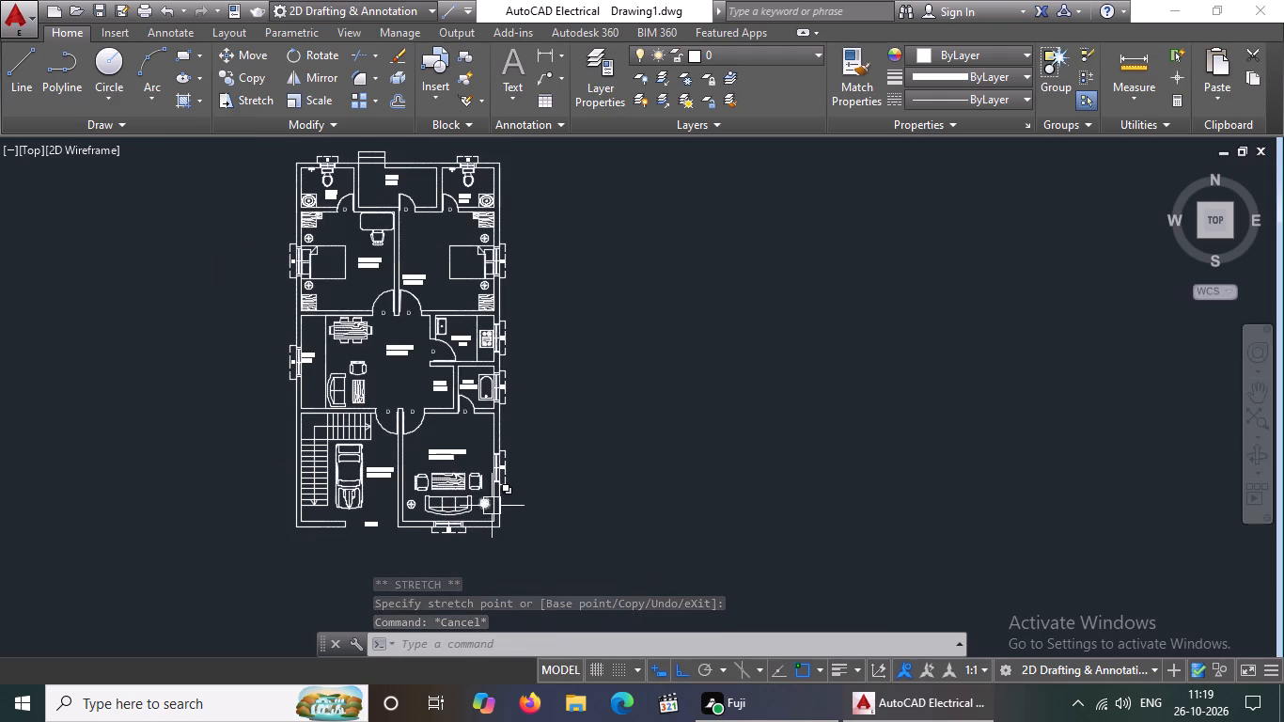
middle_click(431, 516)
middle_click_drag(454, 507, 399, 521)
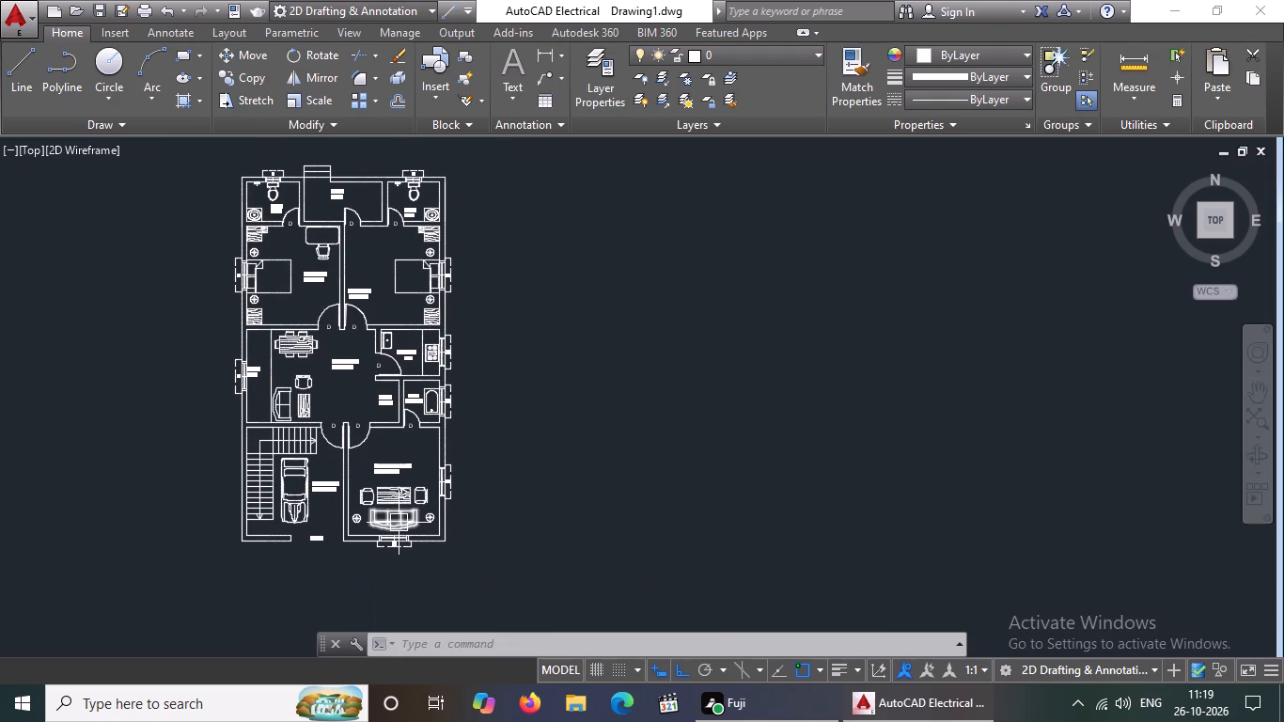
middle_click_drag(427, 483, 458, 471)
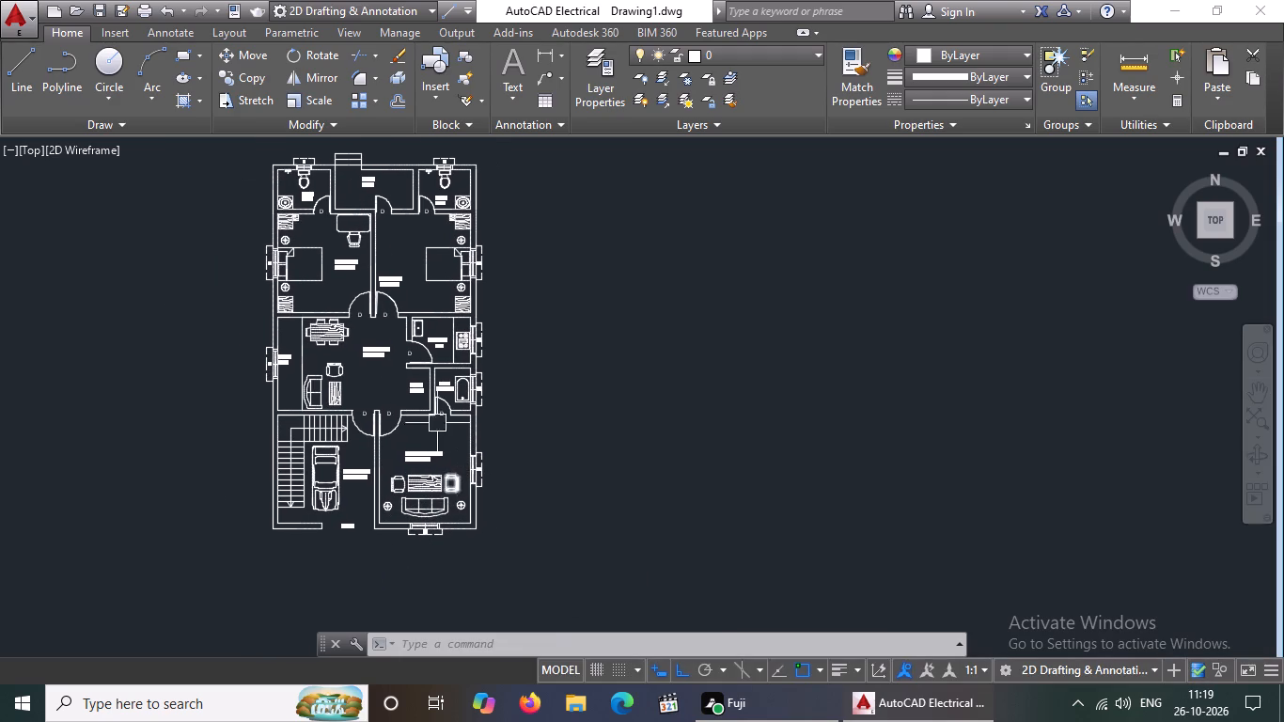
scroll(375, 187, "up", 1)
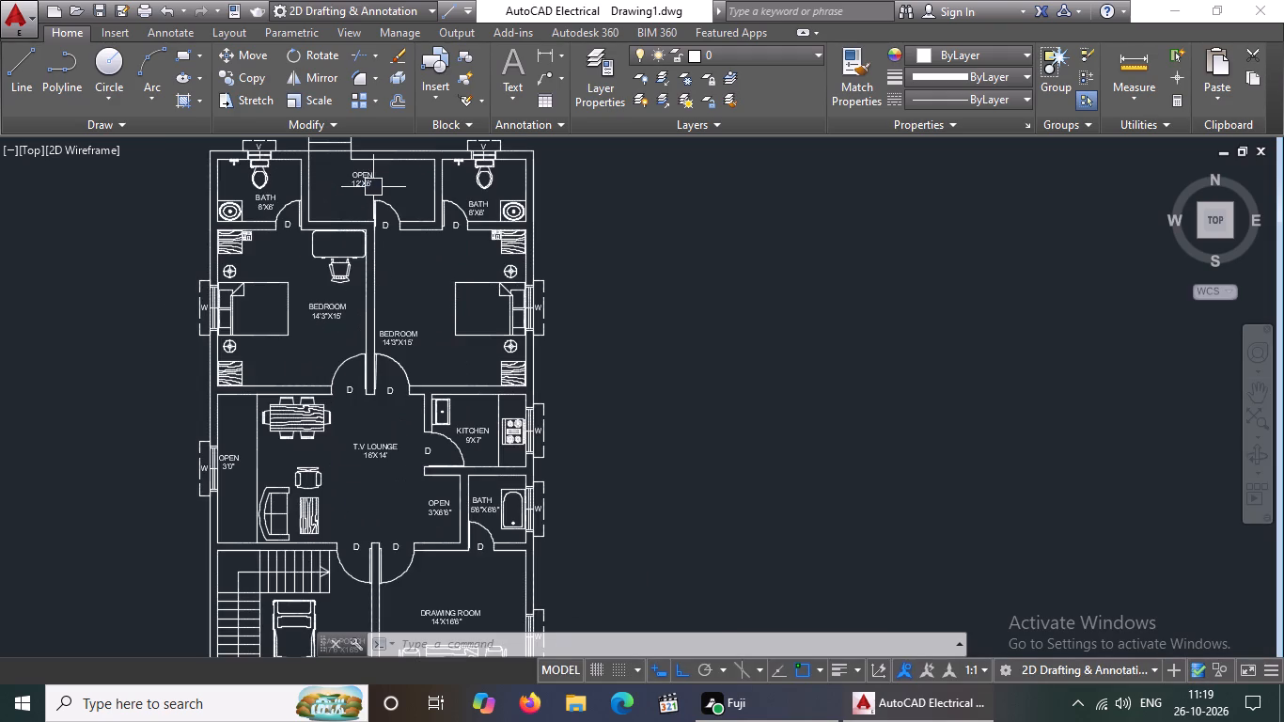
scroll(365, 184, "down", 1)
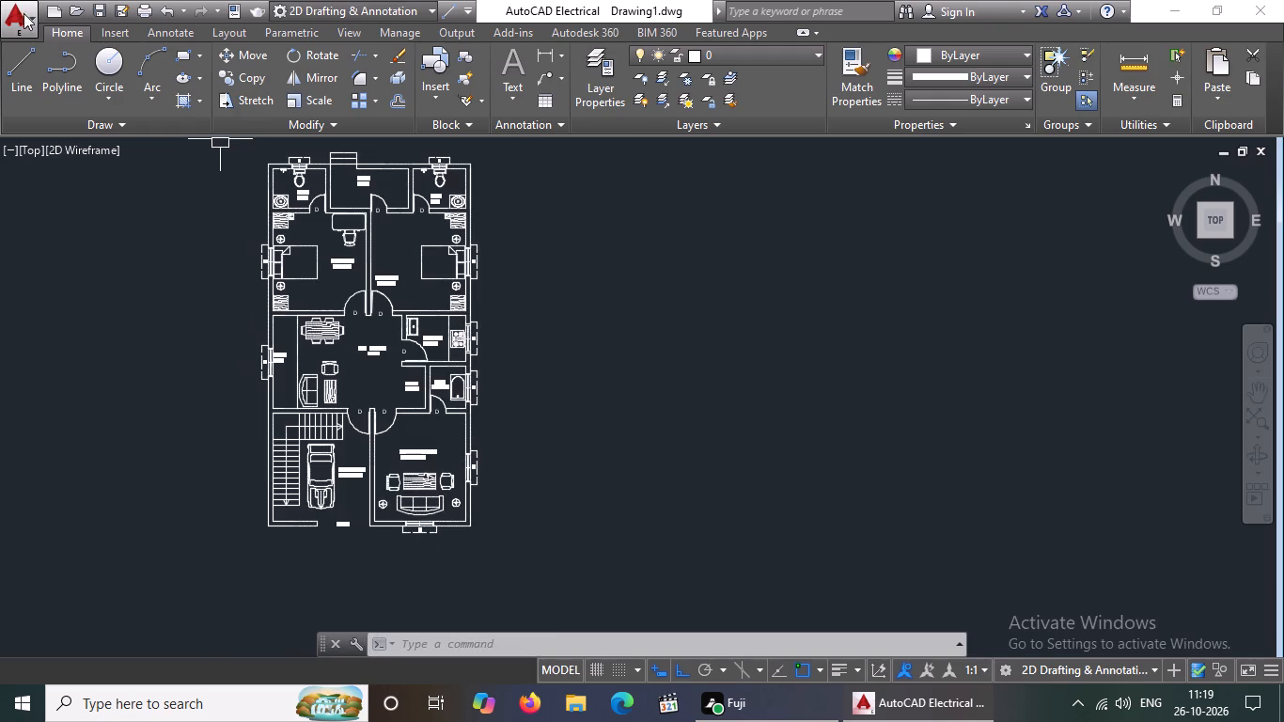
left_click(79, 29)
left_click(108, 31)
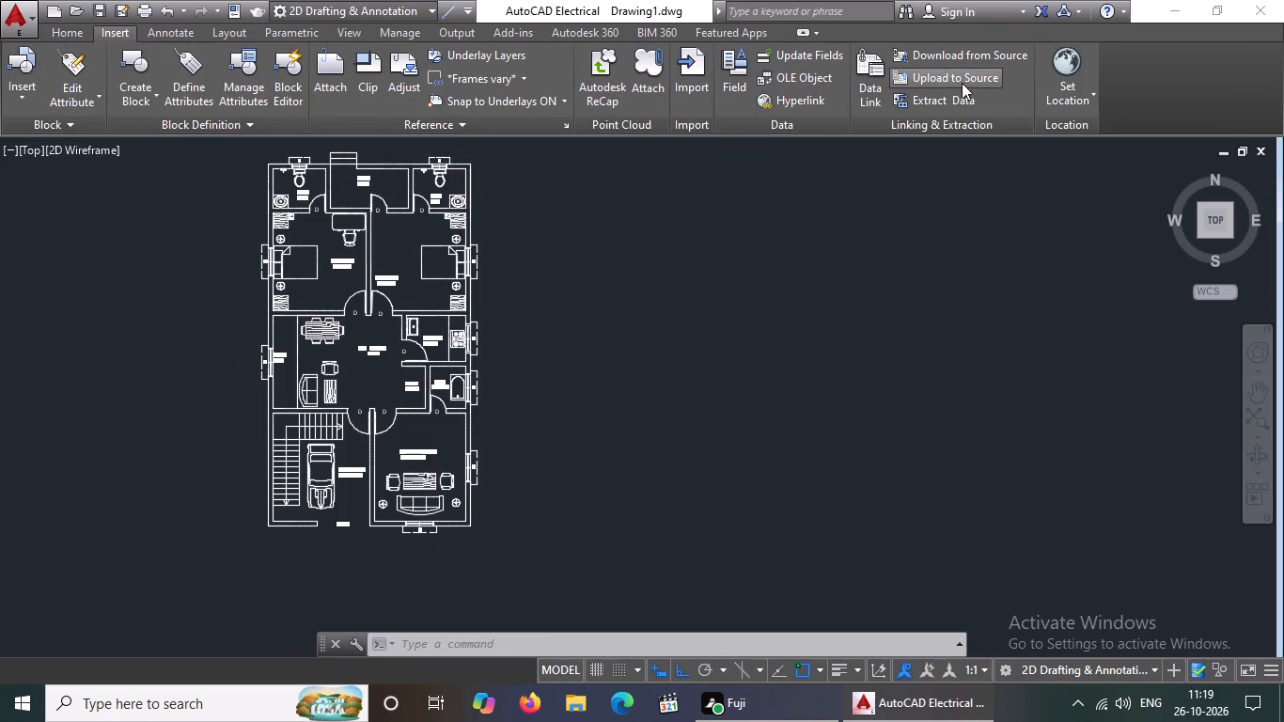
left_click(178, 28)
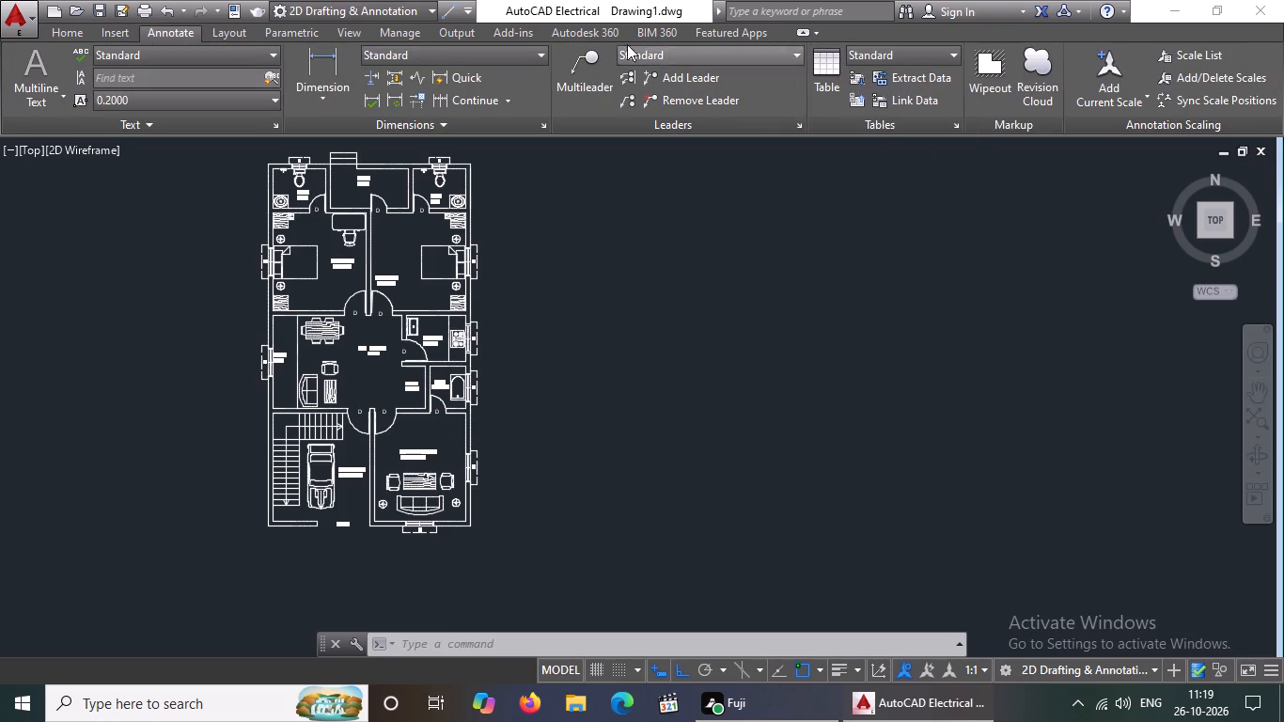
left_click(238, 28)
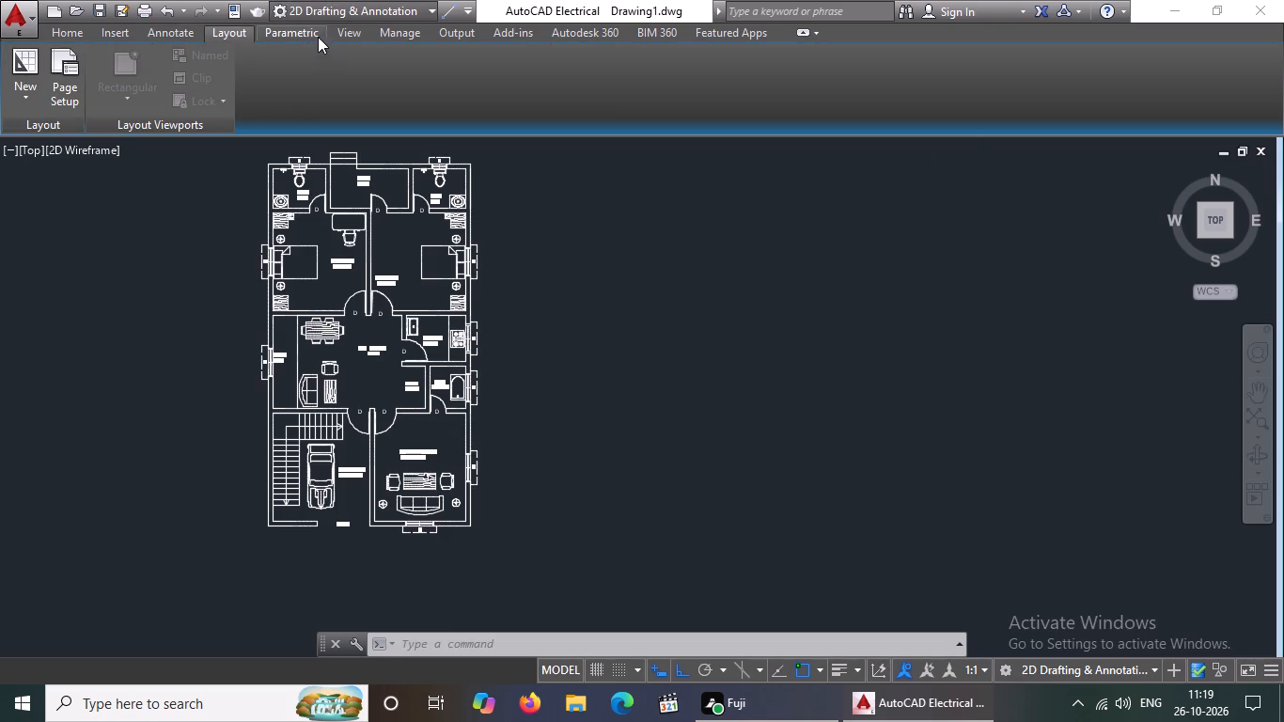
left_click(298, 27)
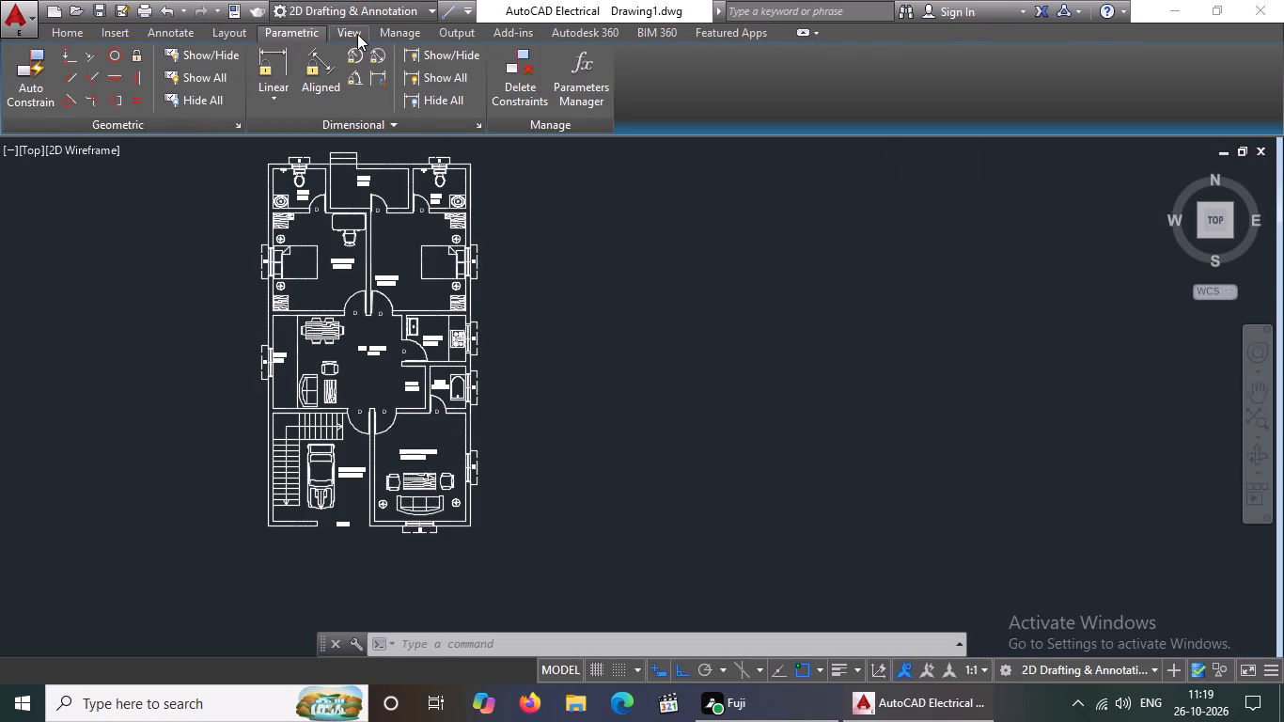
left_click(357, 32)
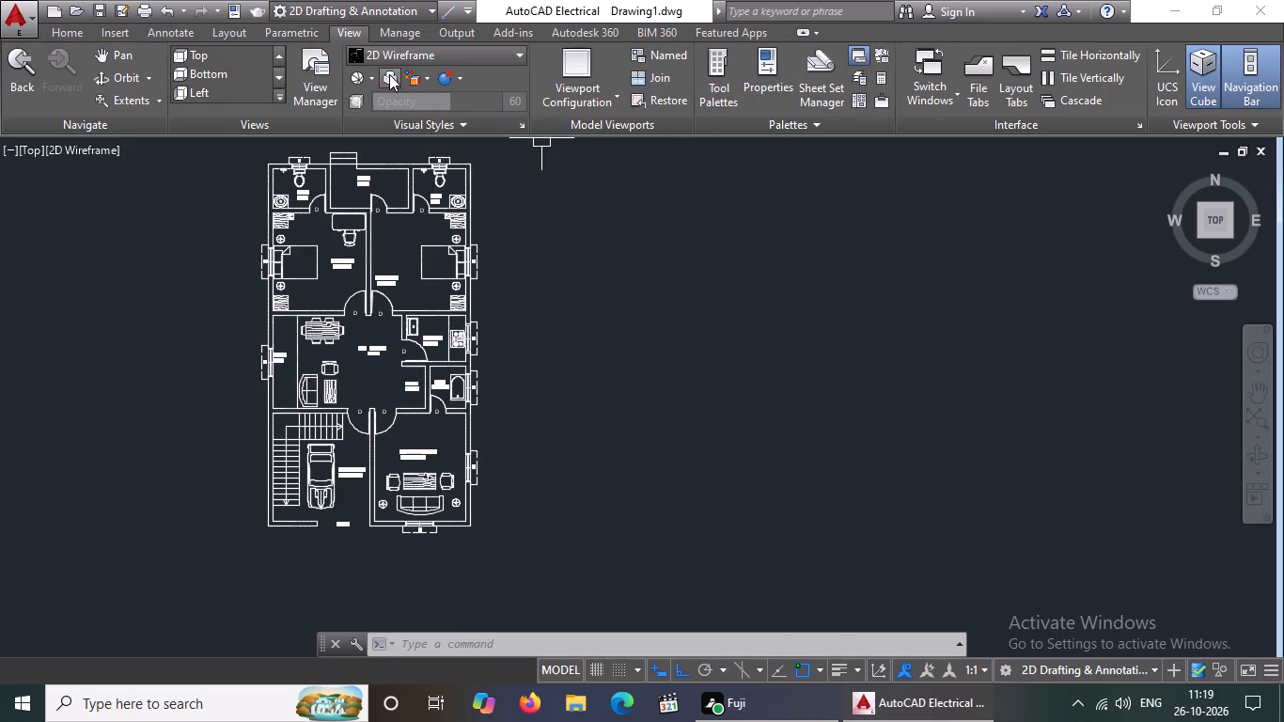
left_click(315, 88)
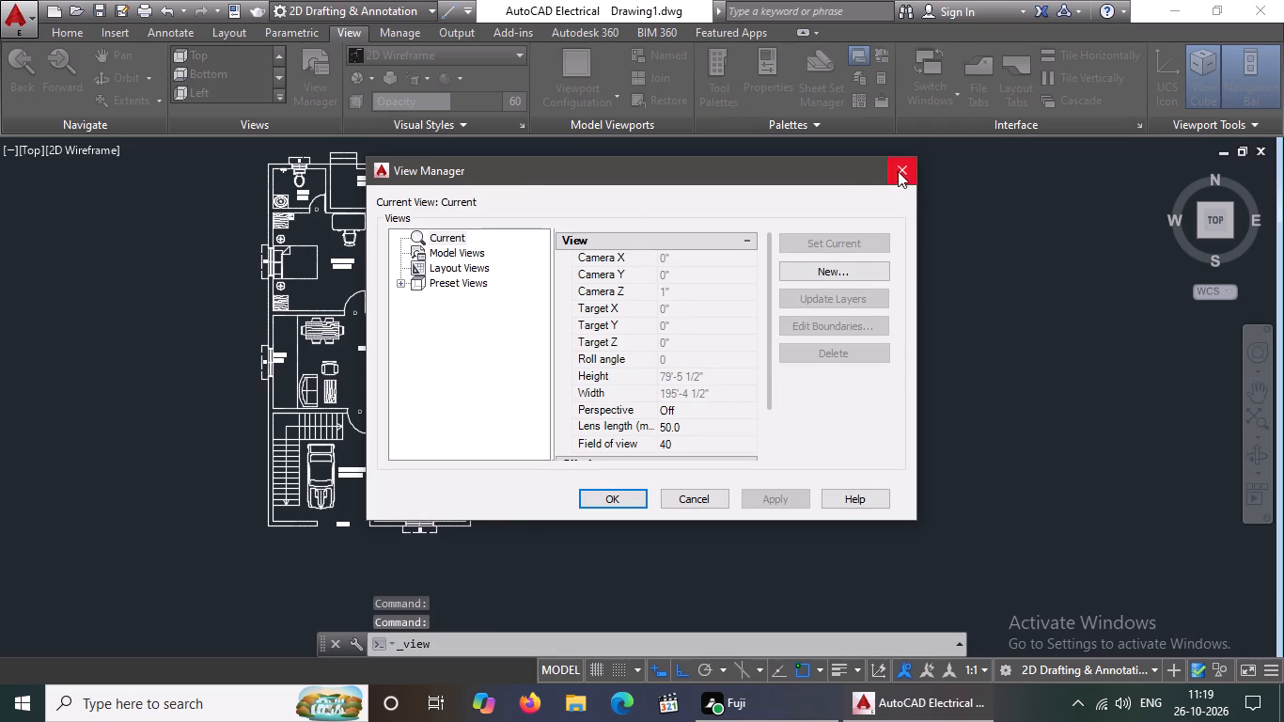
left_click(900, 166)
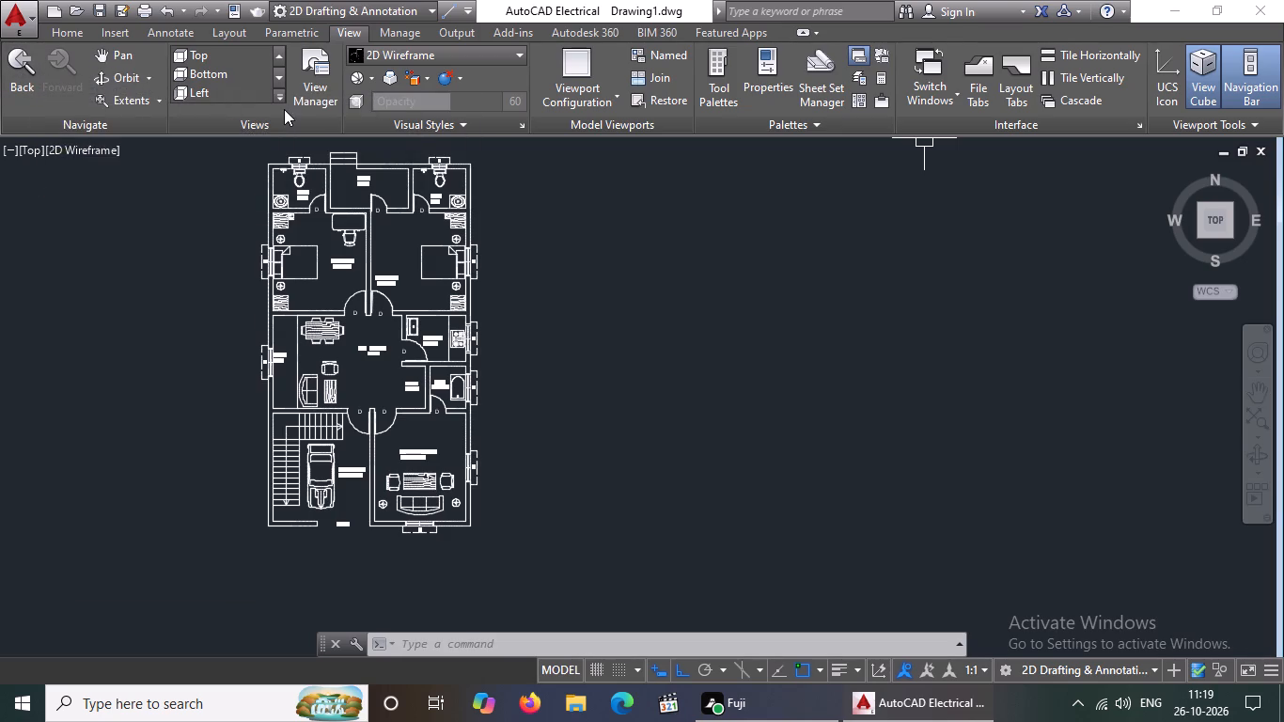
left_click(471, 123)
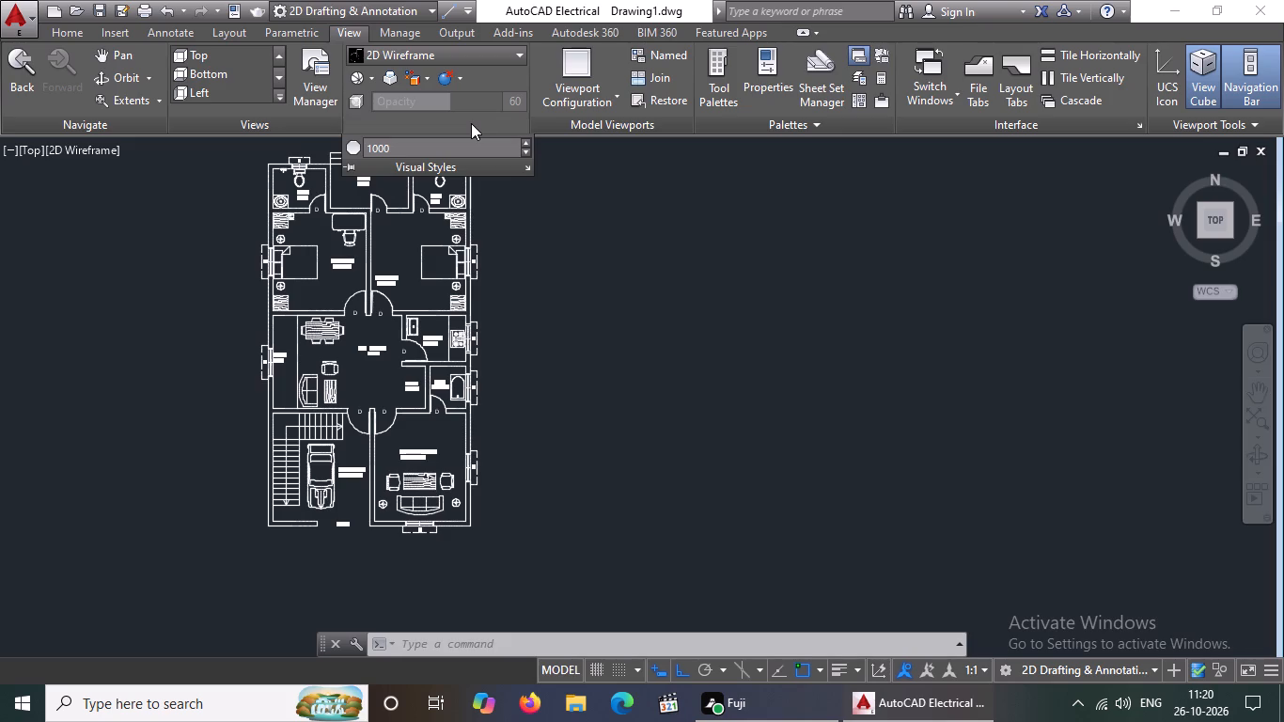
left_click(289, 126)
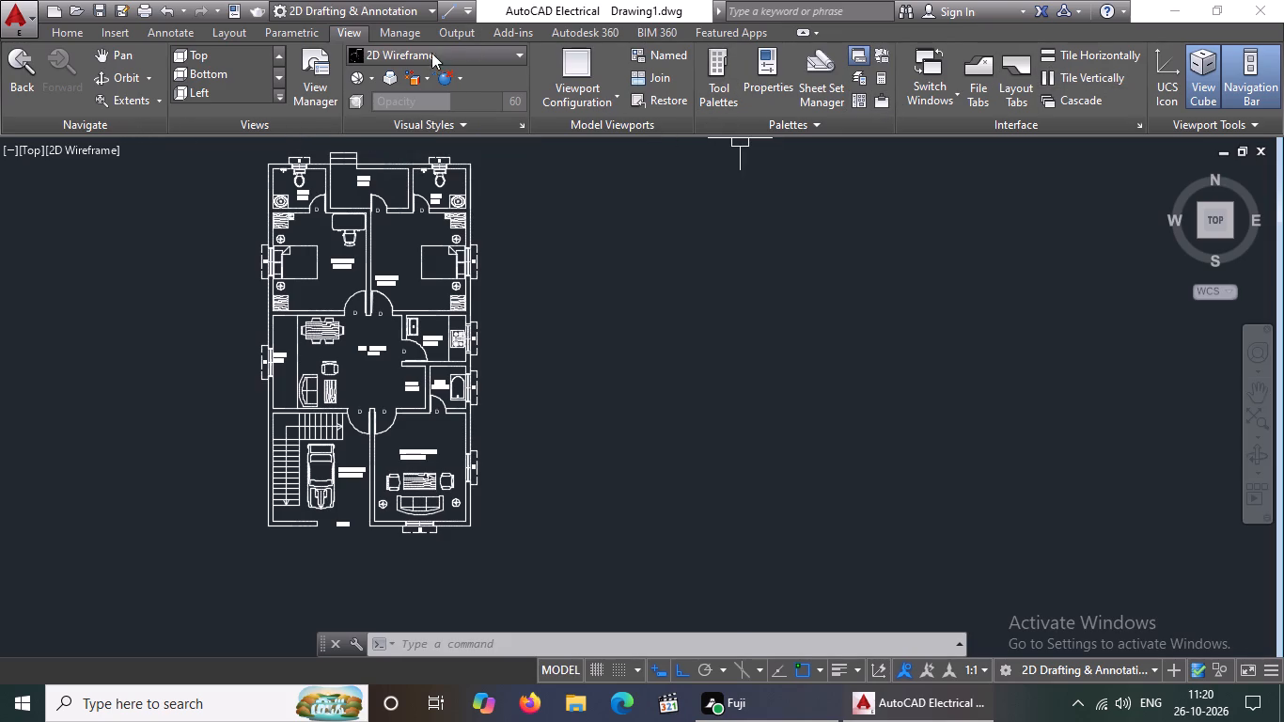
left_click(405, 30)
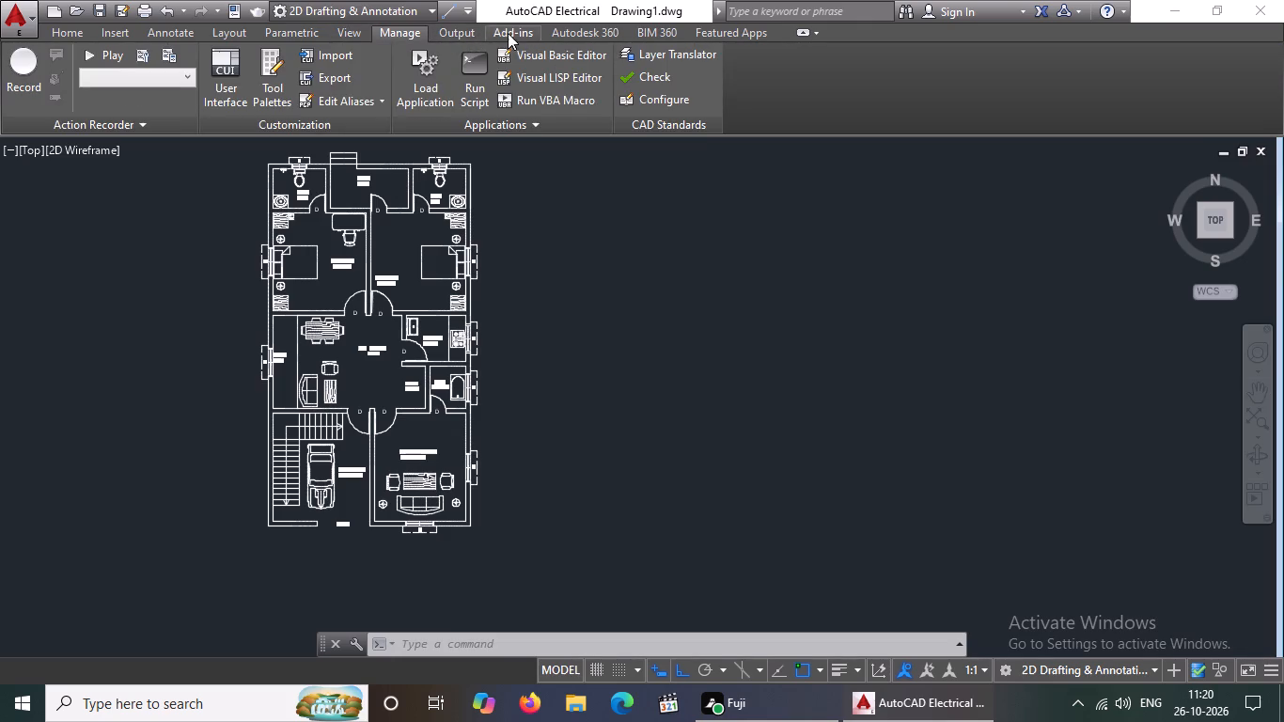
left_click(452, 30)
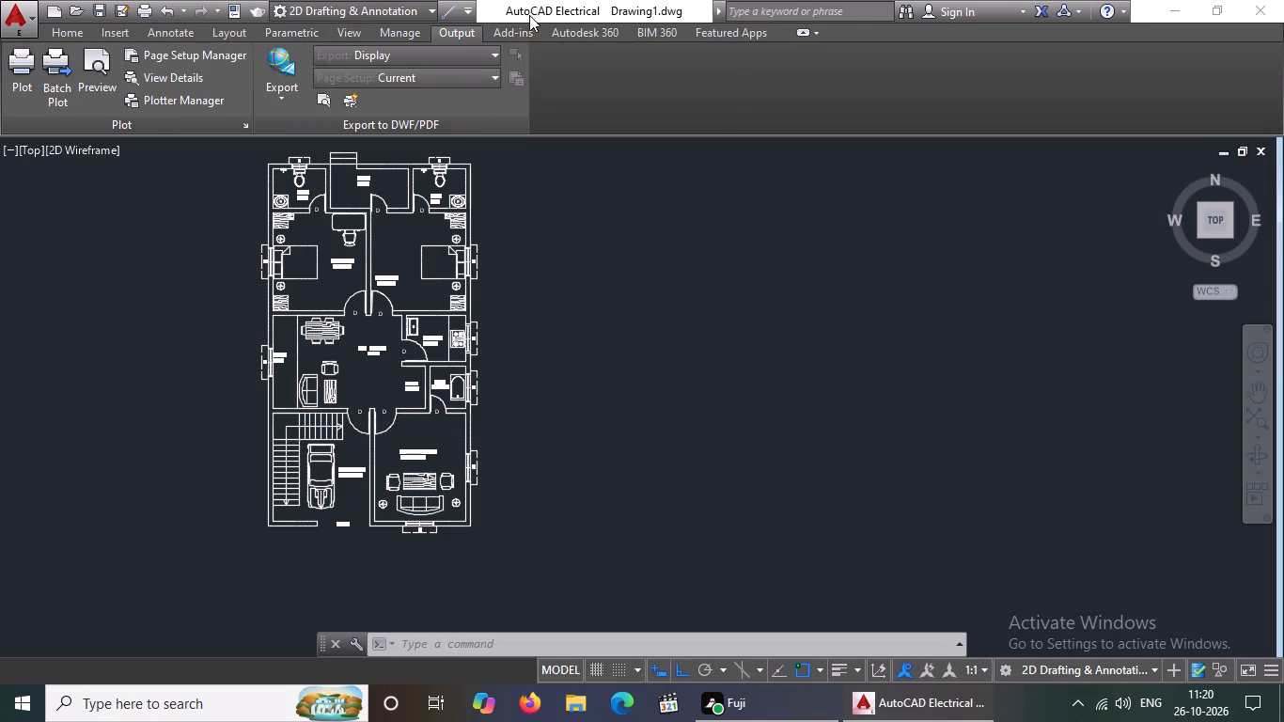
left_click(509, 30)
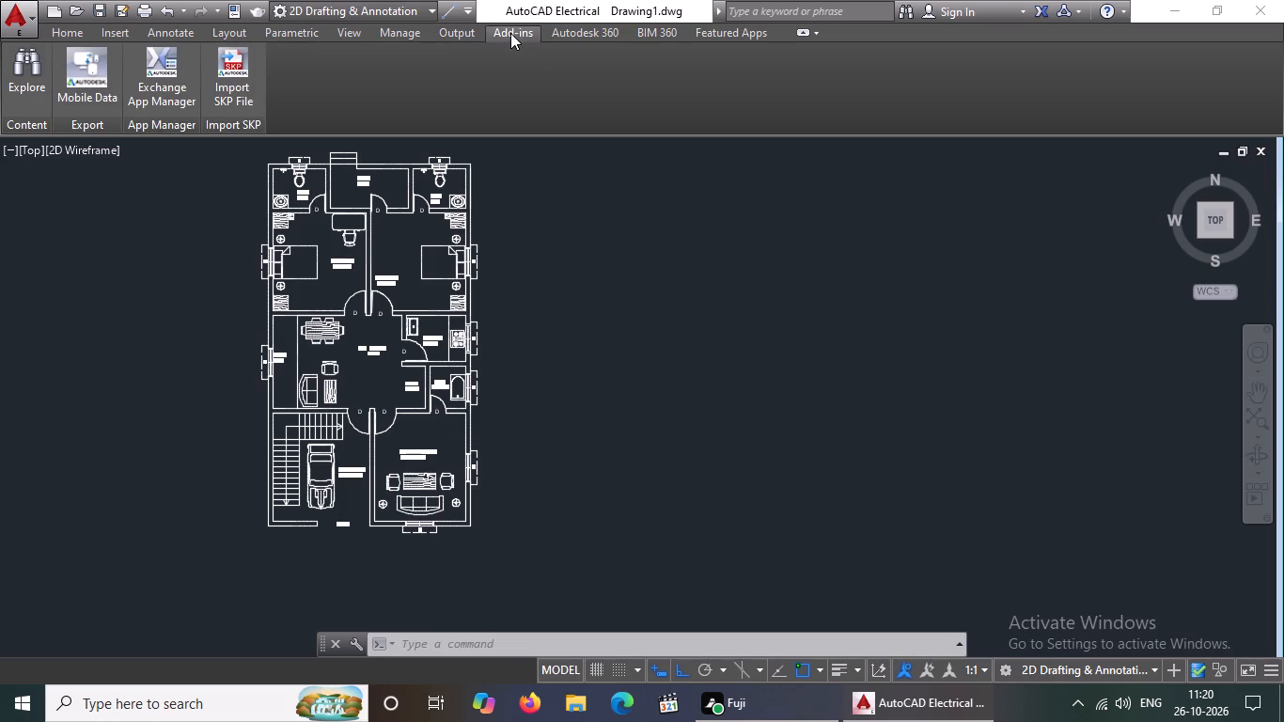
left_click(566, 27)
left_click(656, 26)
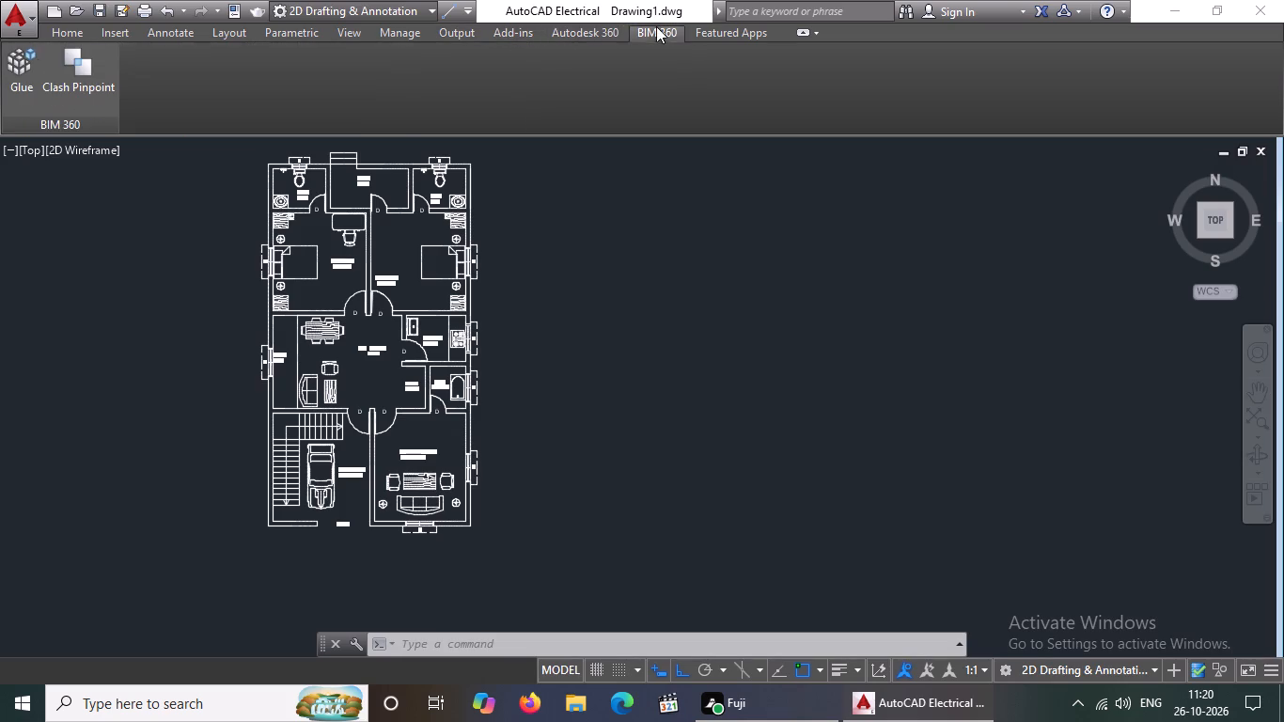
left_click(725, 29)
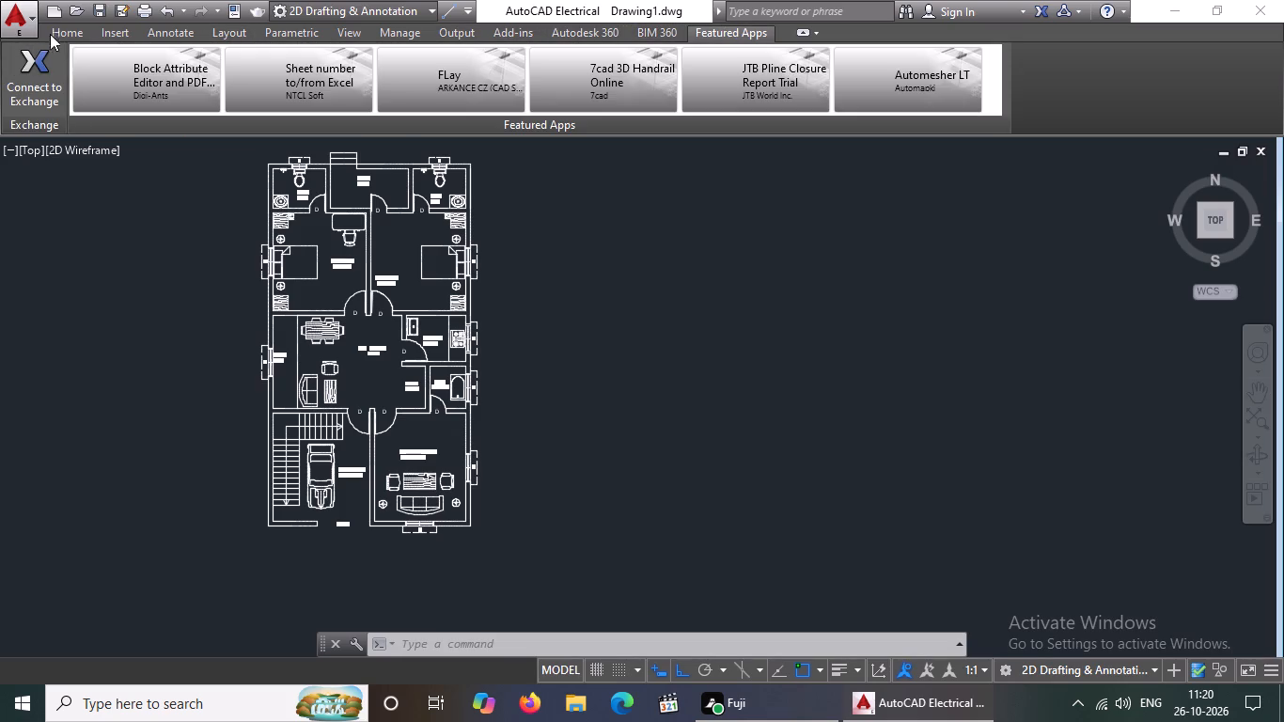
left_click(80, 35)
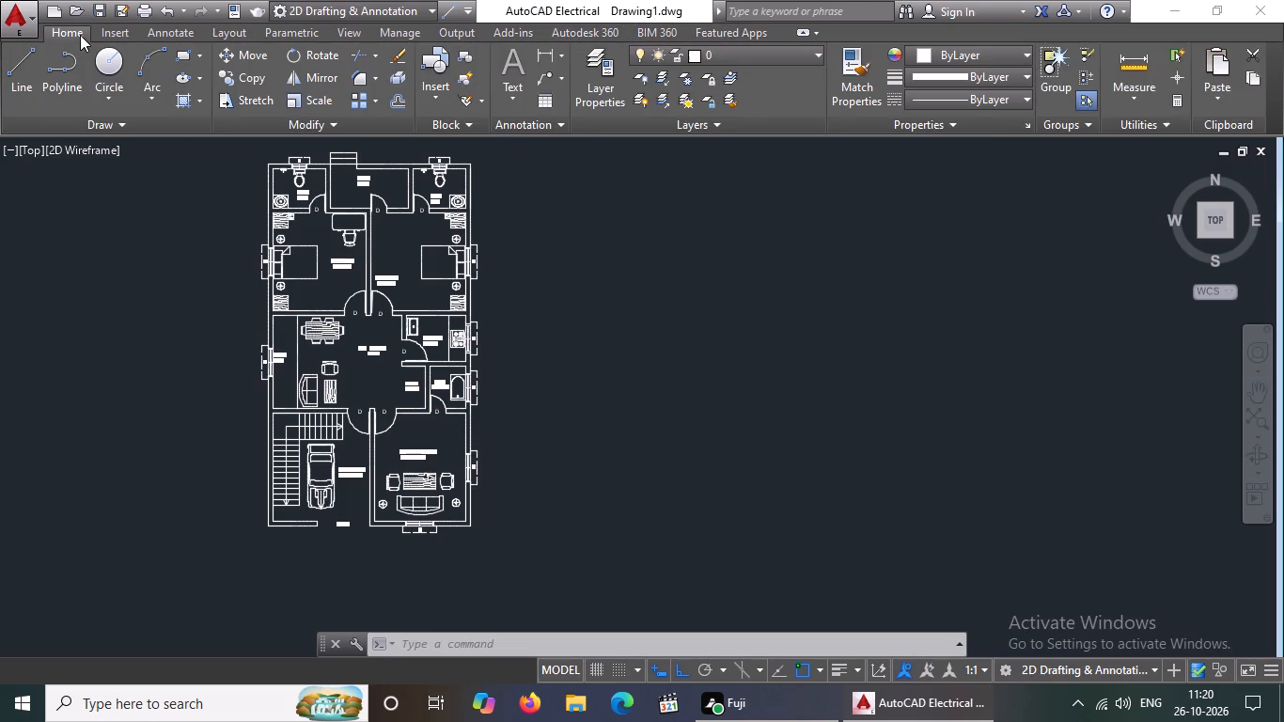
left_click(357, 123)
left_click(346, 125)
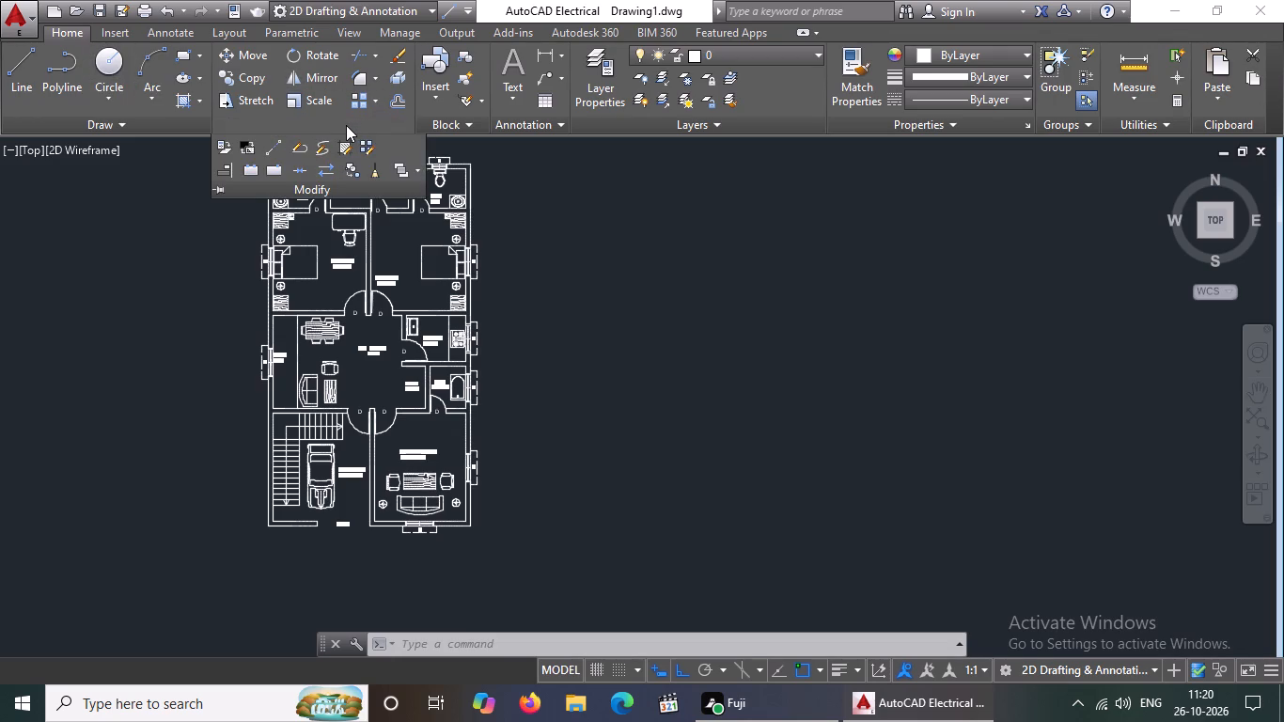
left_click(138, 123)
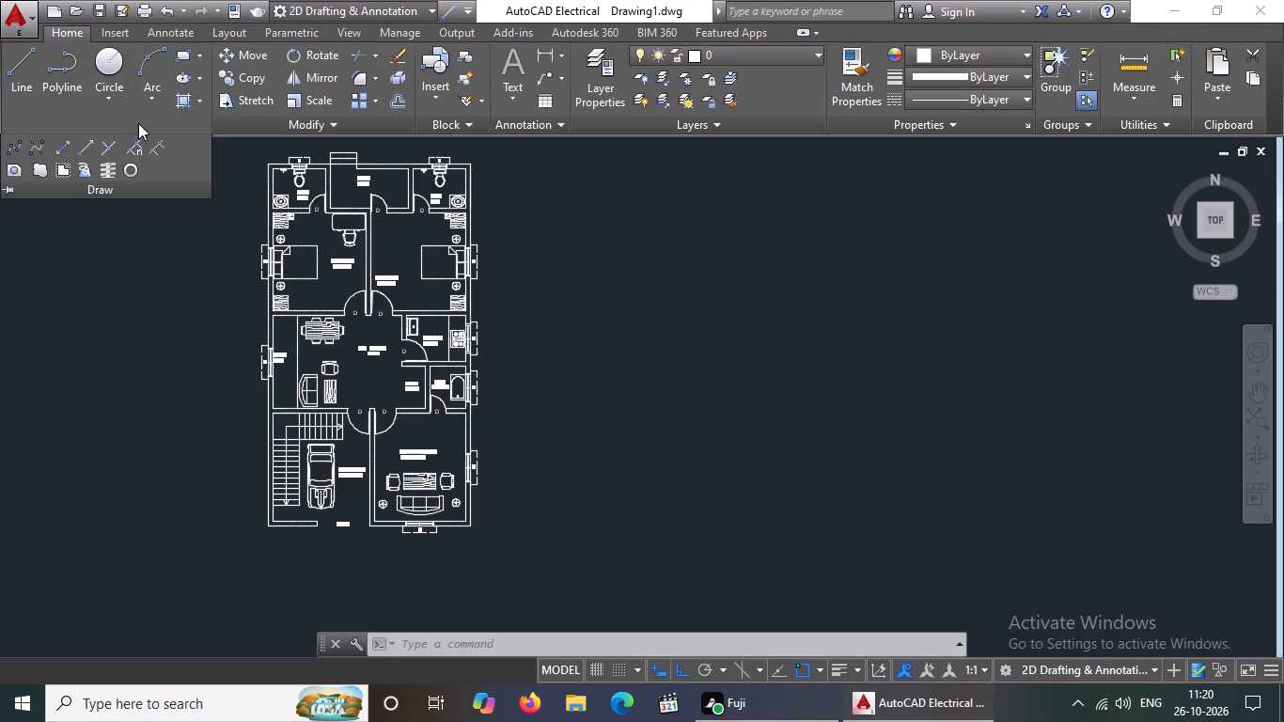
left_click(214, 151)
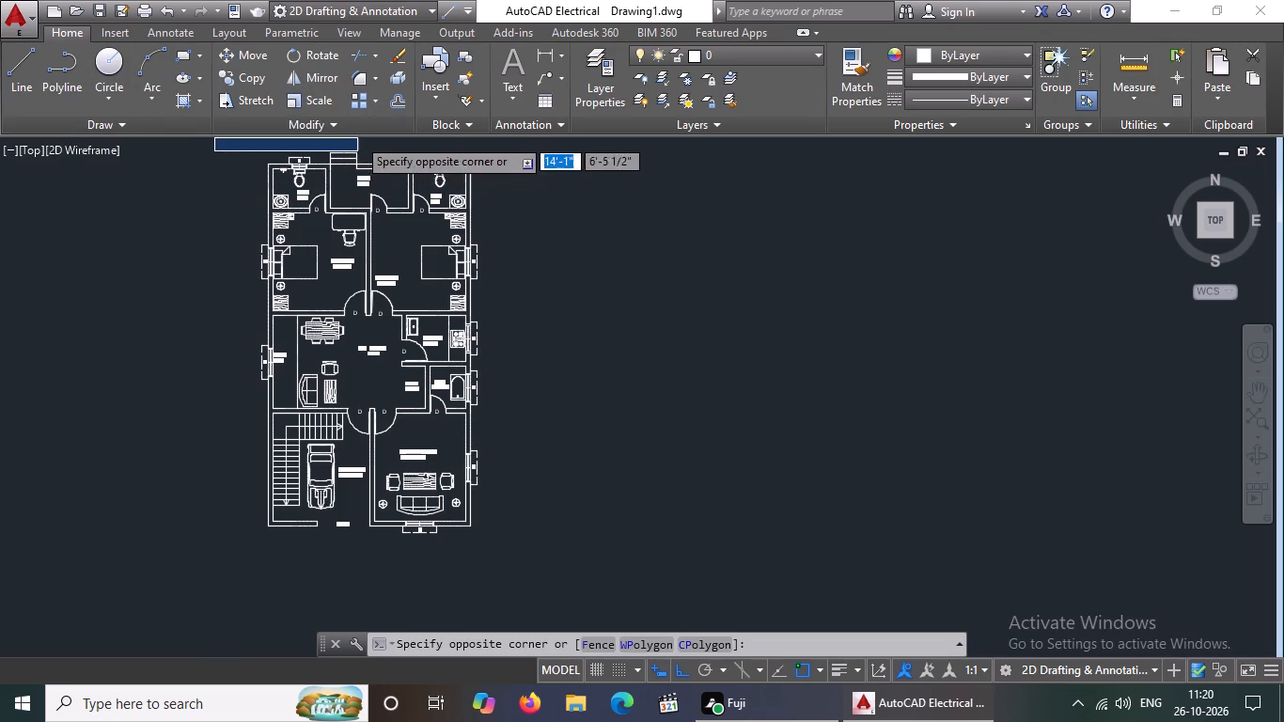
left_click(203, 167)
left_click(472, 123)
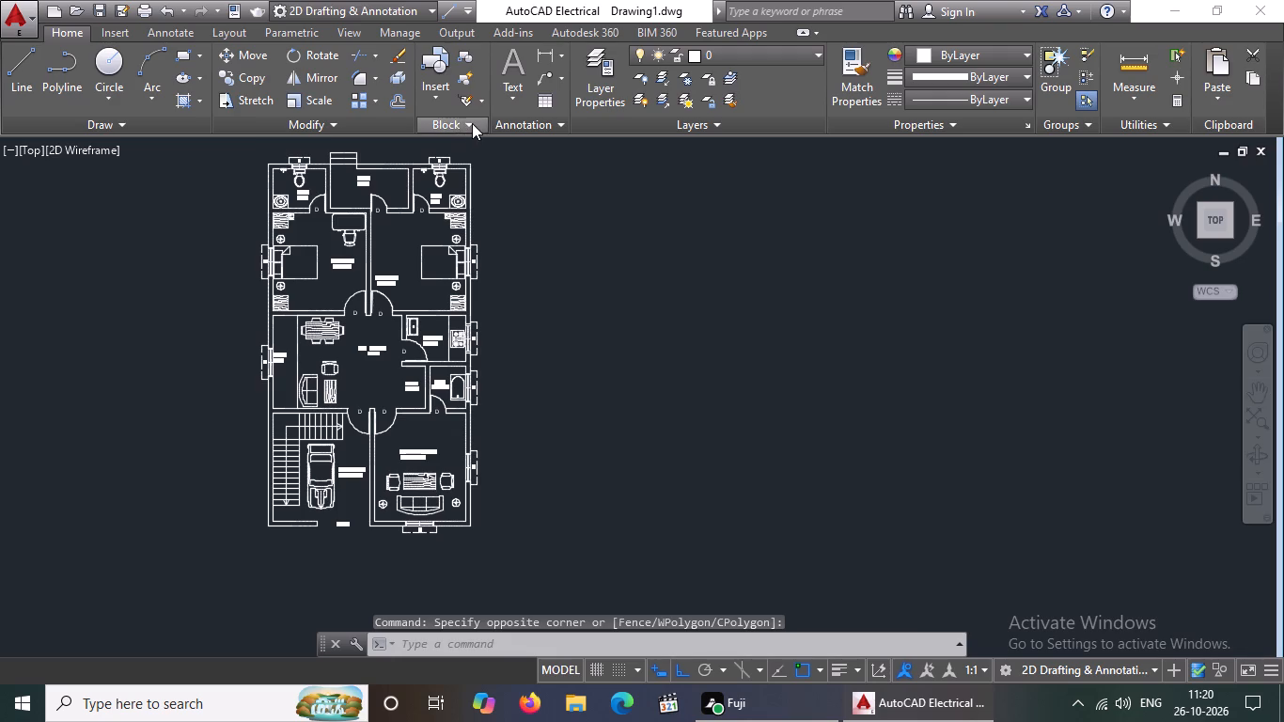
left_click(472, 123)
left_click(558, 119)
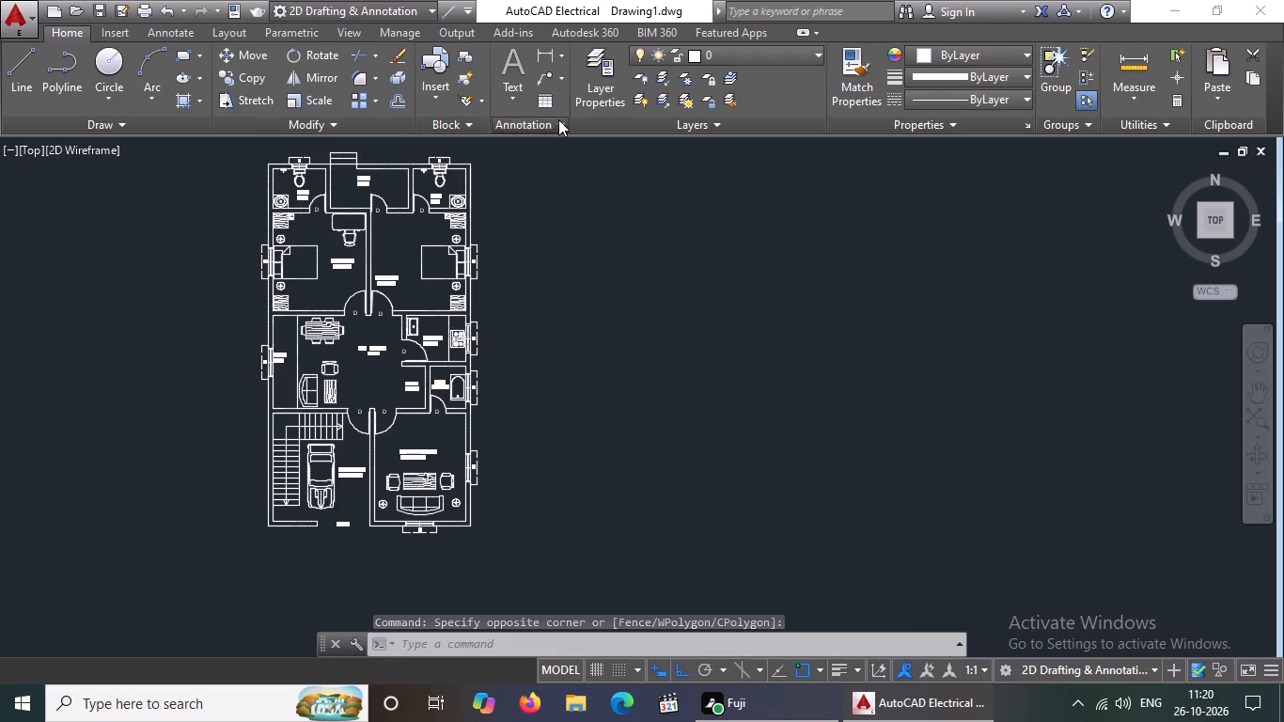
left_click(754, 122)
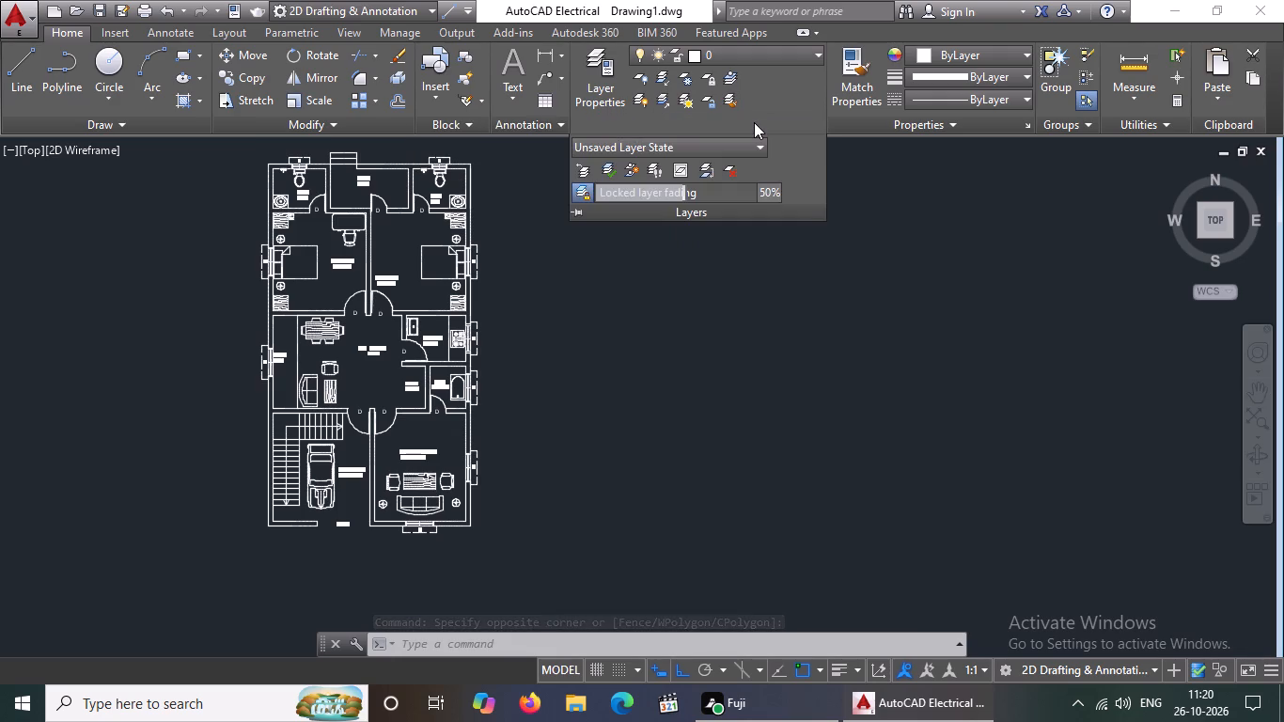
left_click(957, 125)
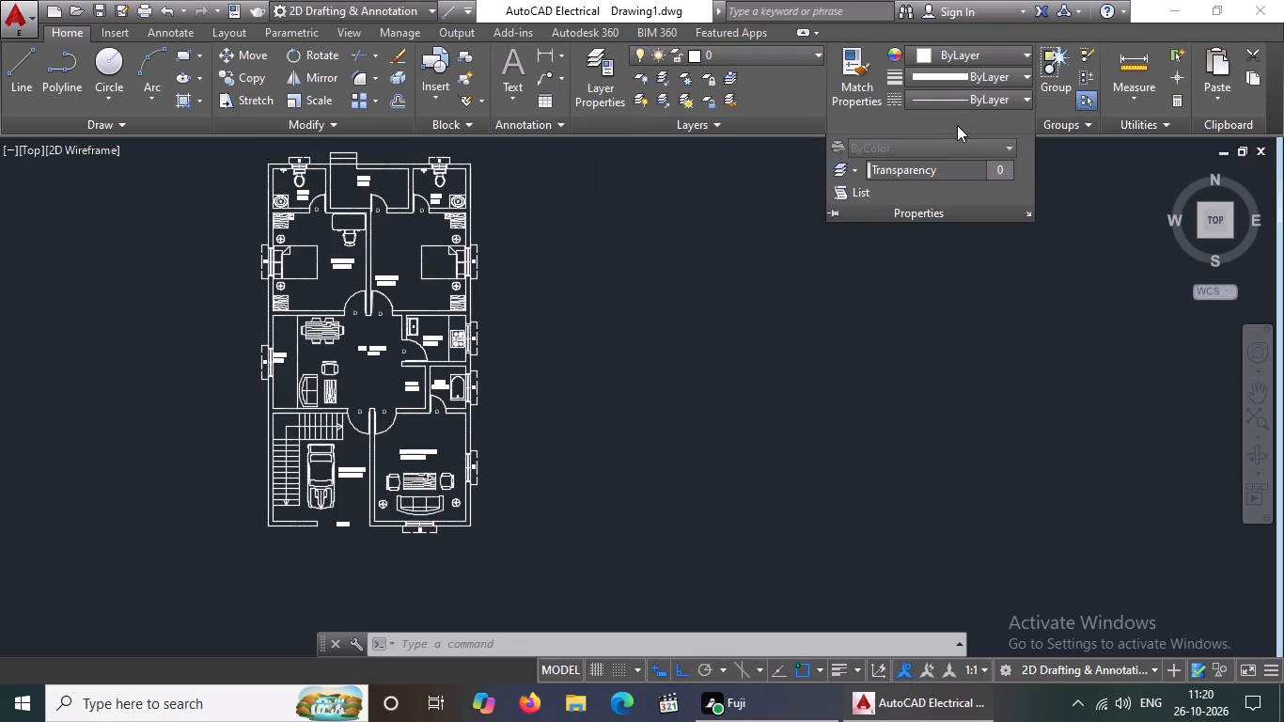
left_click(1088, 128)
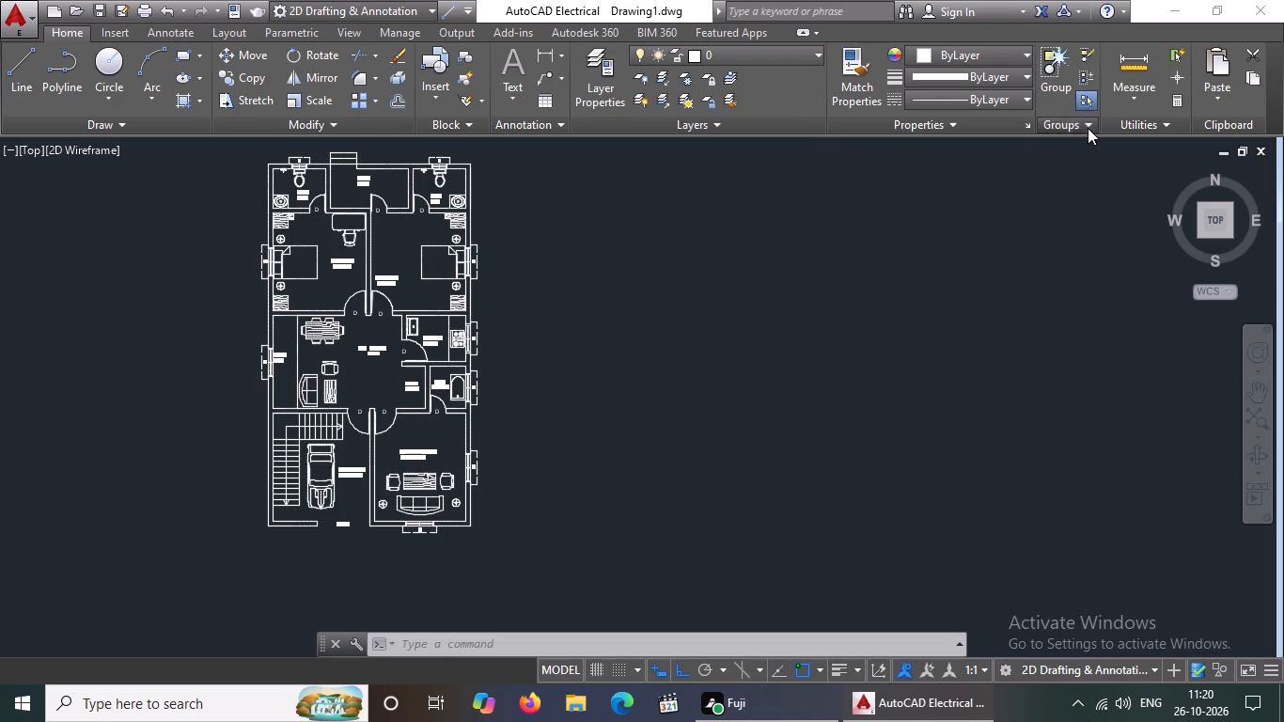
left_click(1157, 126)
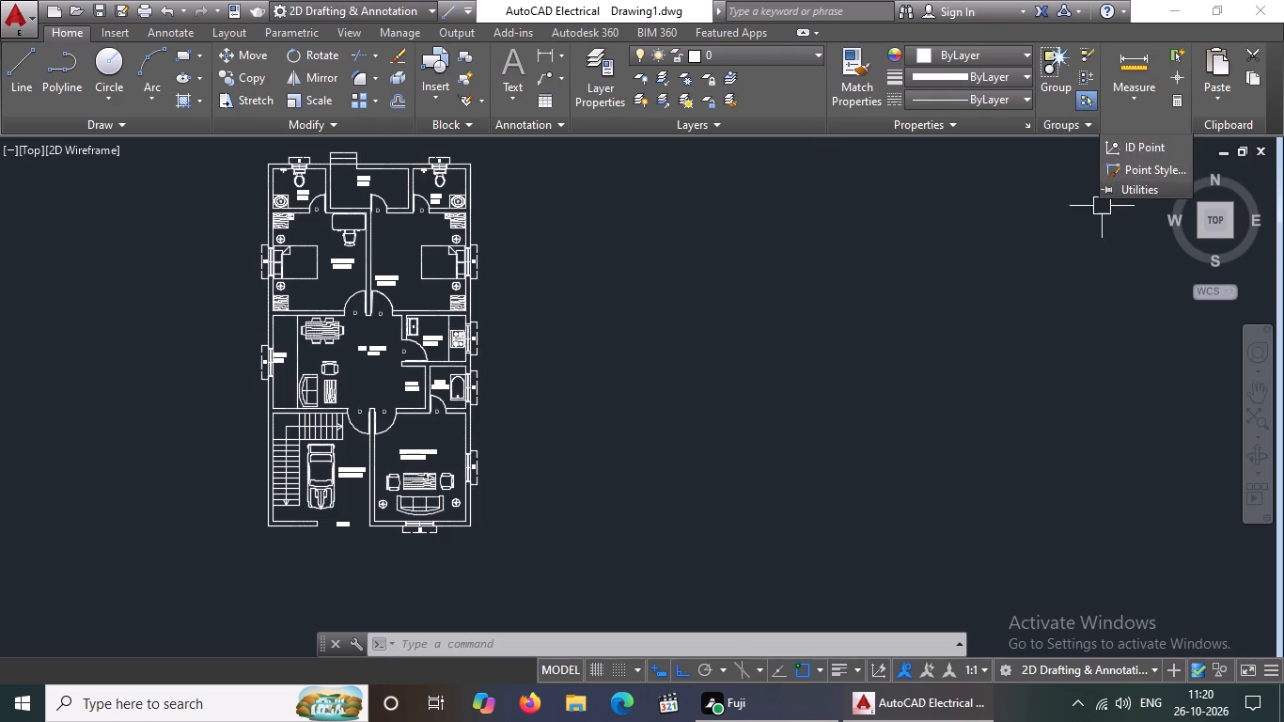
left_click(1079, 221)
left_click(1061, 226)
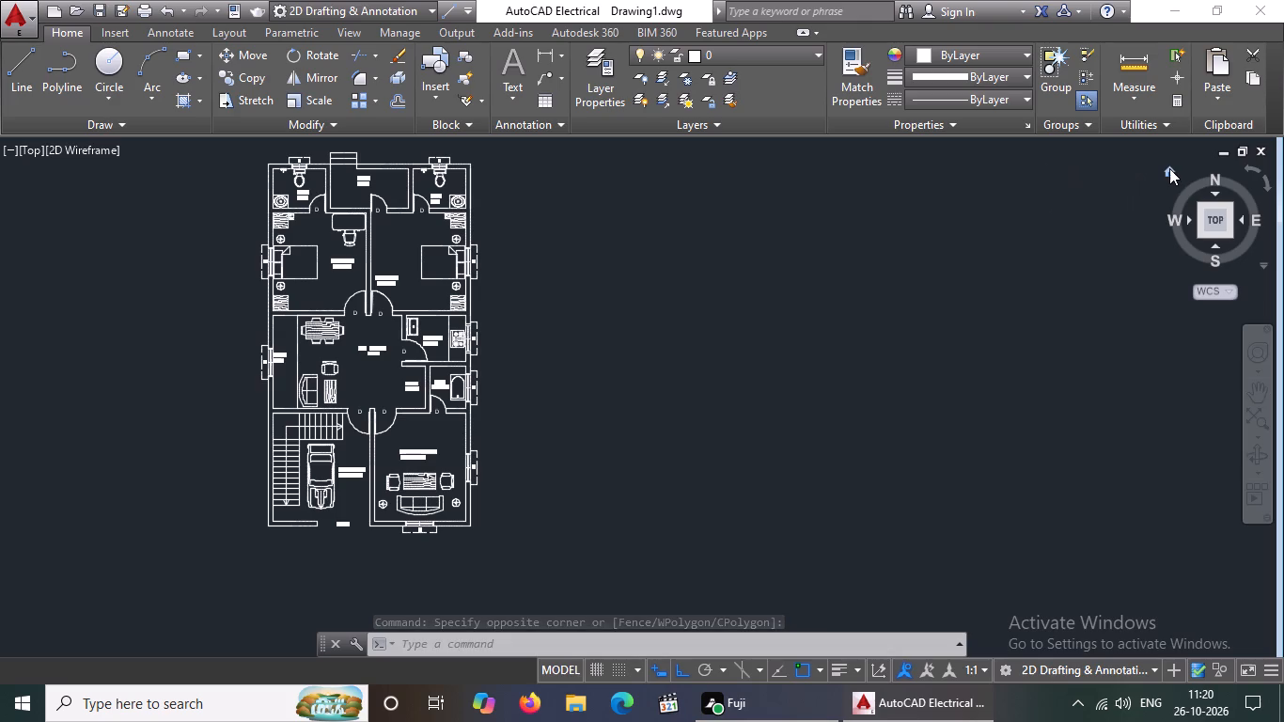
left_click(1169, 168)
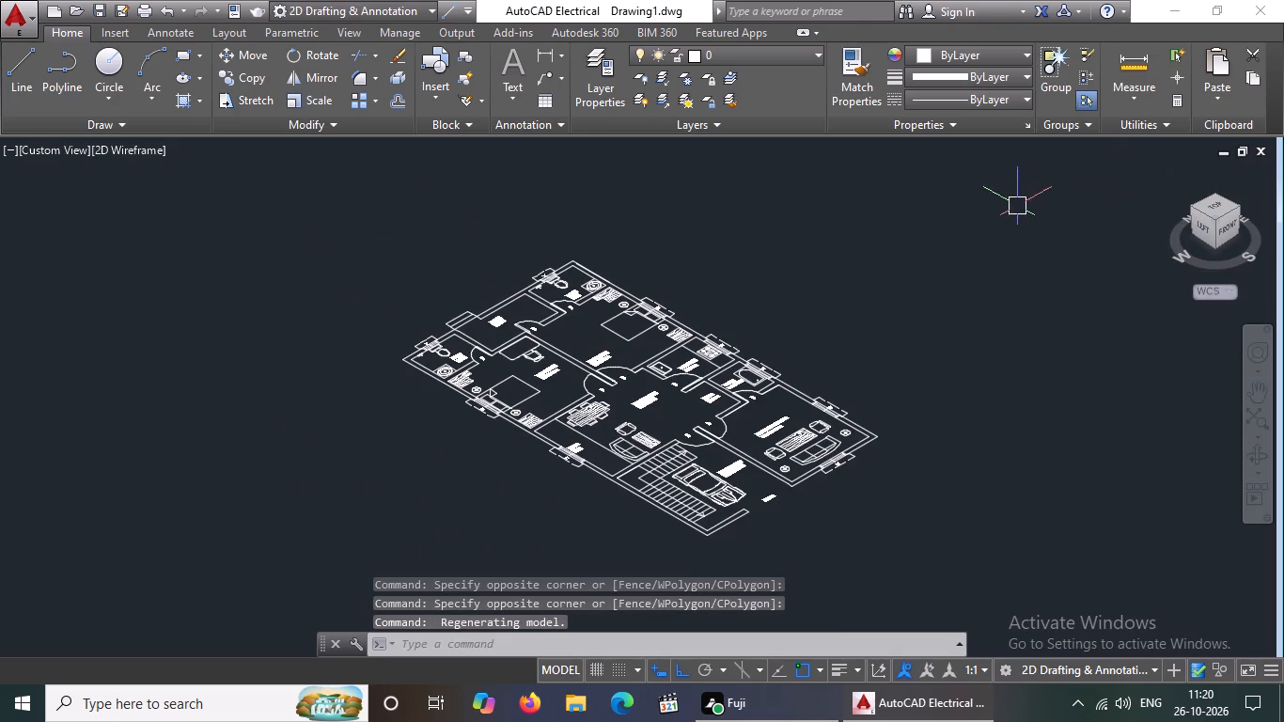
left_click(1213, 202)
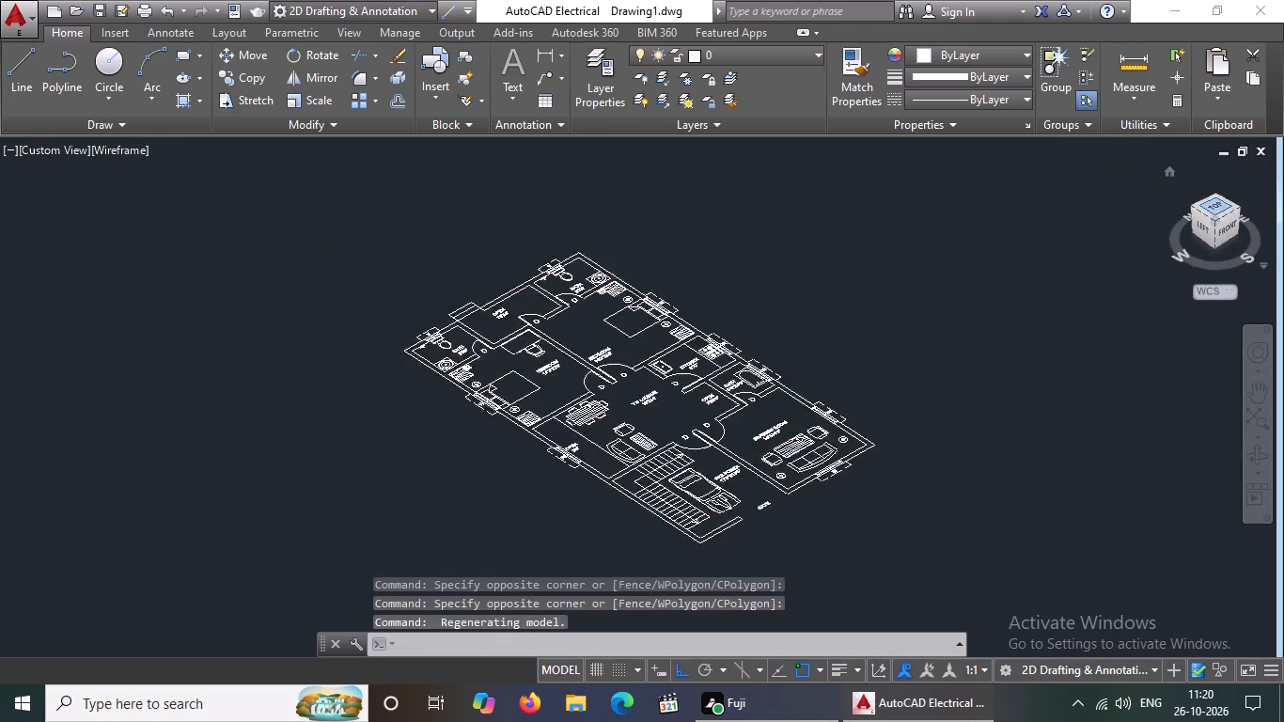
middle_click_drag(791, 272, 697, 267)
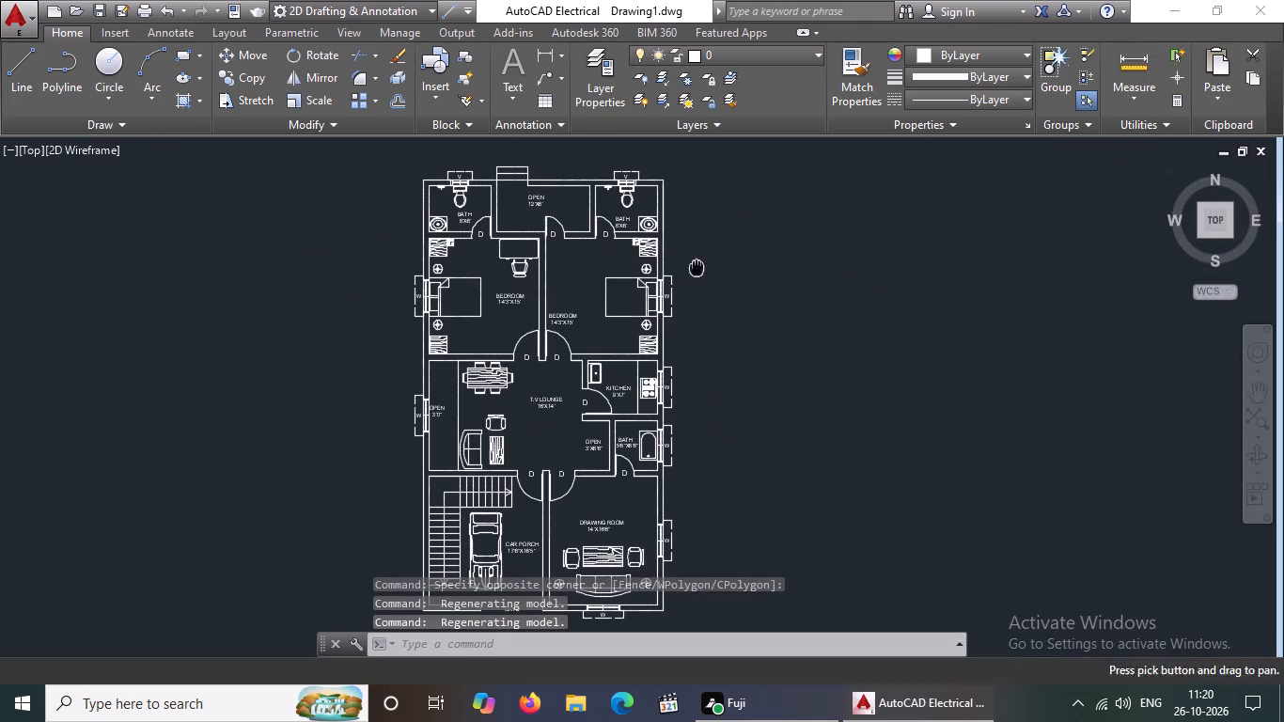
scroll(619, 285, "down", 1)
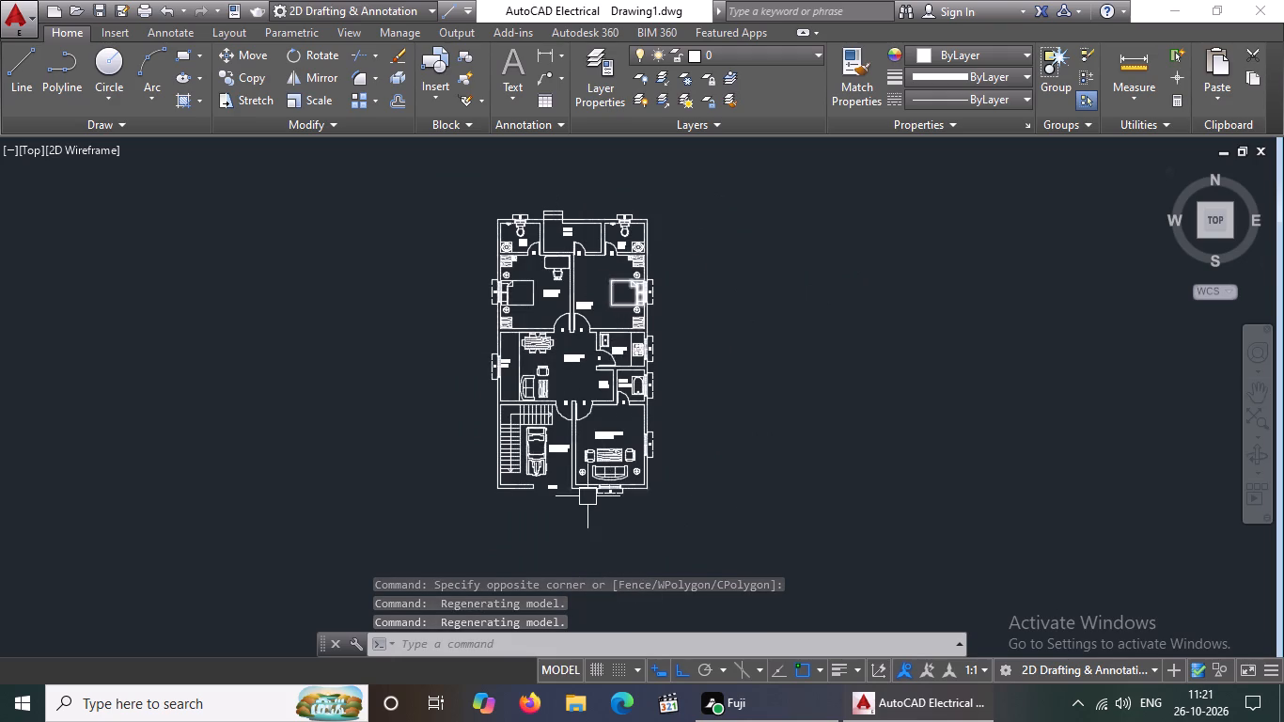
Copy the GATE label from the car porch entrance straight north by about 57'-9", placing it above the plan's north wall.
scroll(587, 496, "up", 1)
left_click(525, 485)
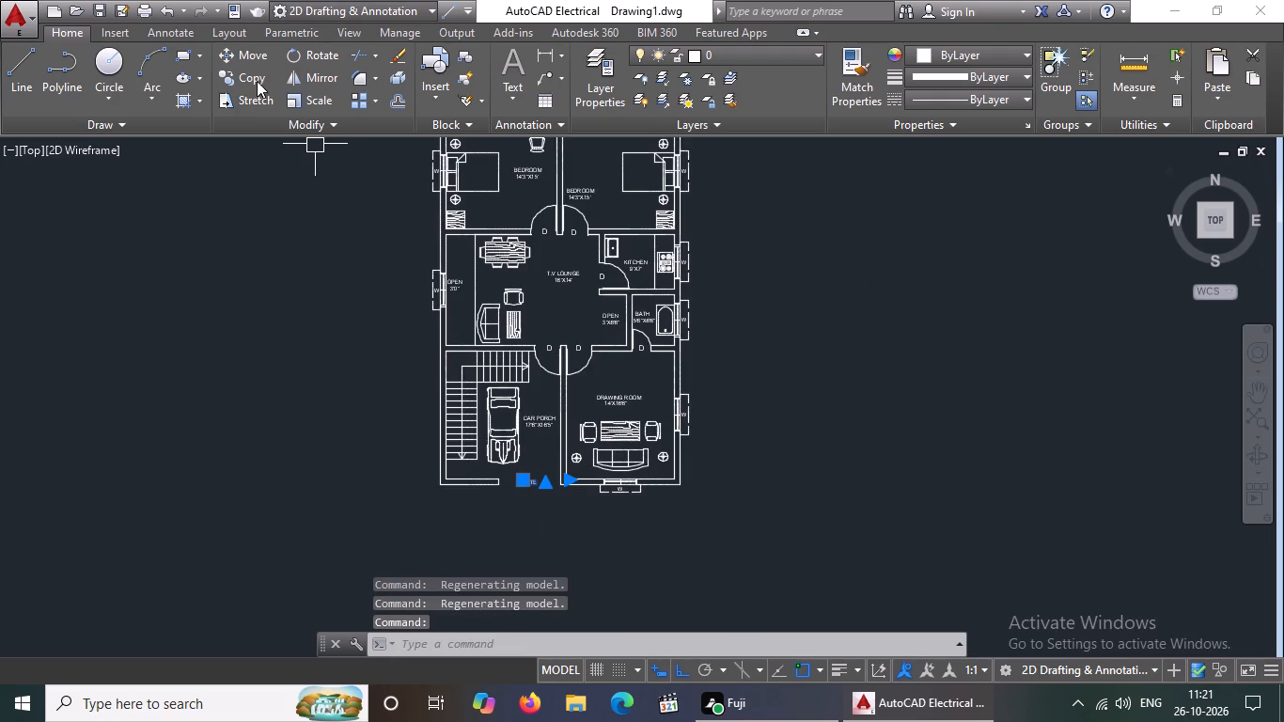
left_click(244, 73)
left_click(529, 482)
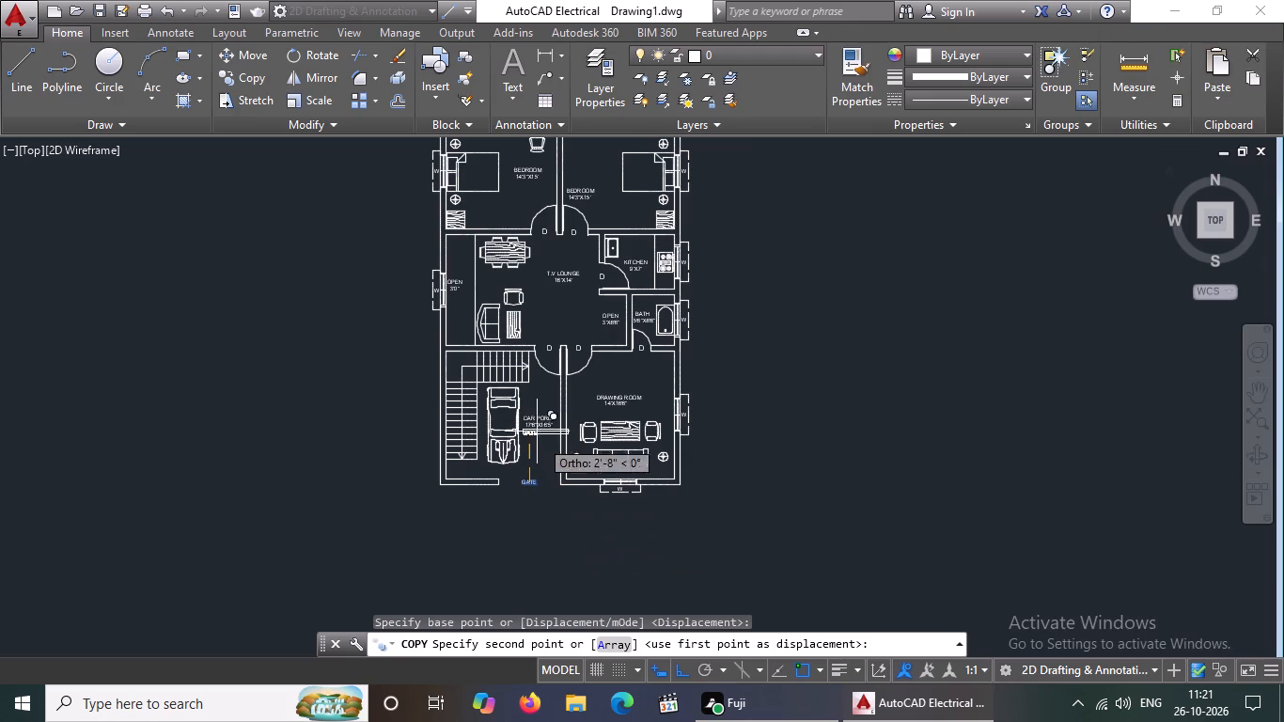
scroll(535, 420, "down", 2)
scroll(558, 260, "up", 1)
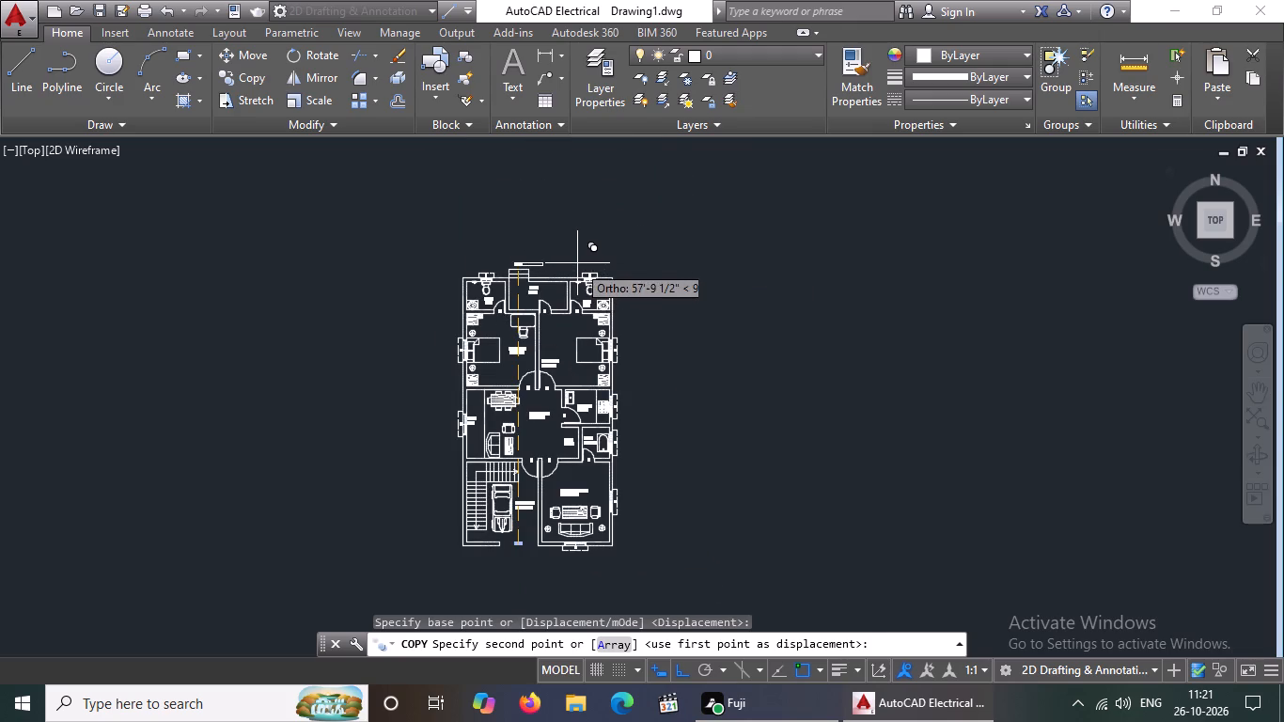
left_click(577, 263)
scroll(556, 263, "up", 3)
key("Escape")
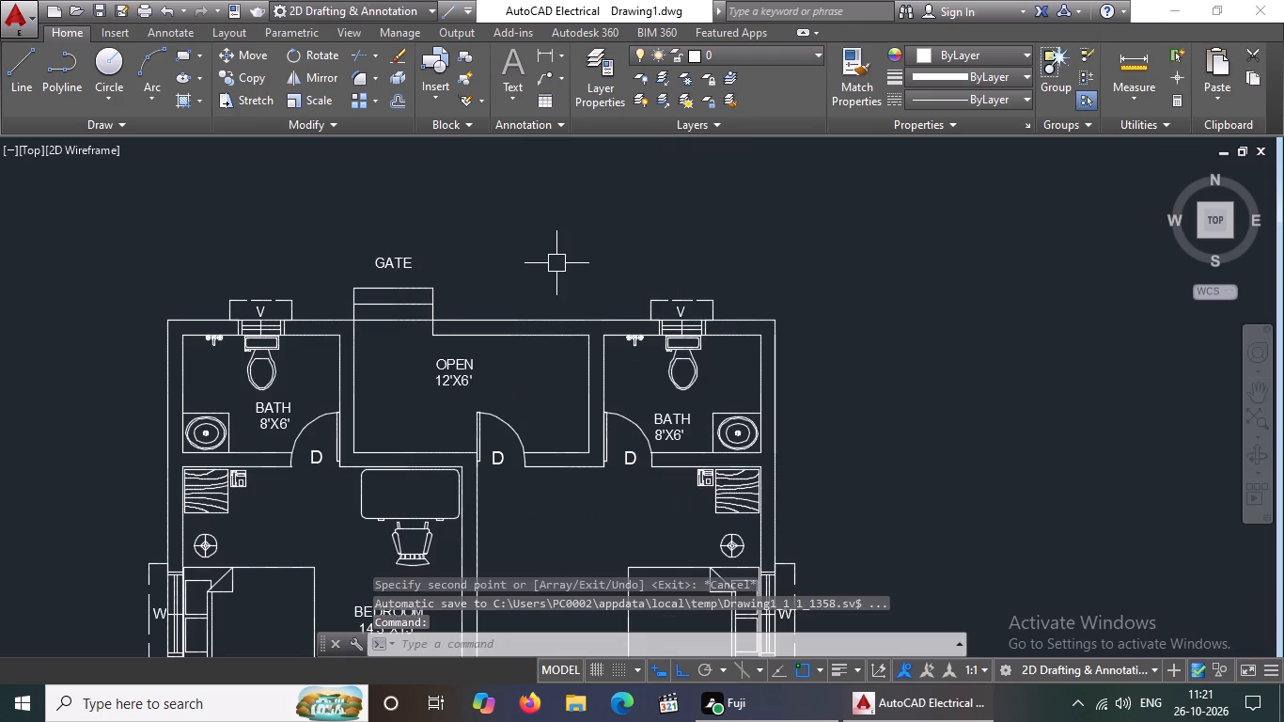
Replace the text of the copied GATE label above the north wall with PLAN.
double_click(398, 255)
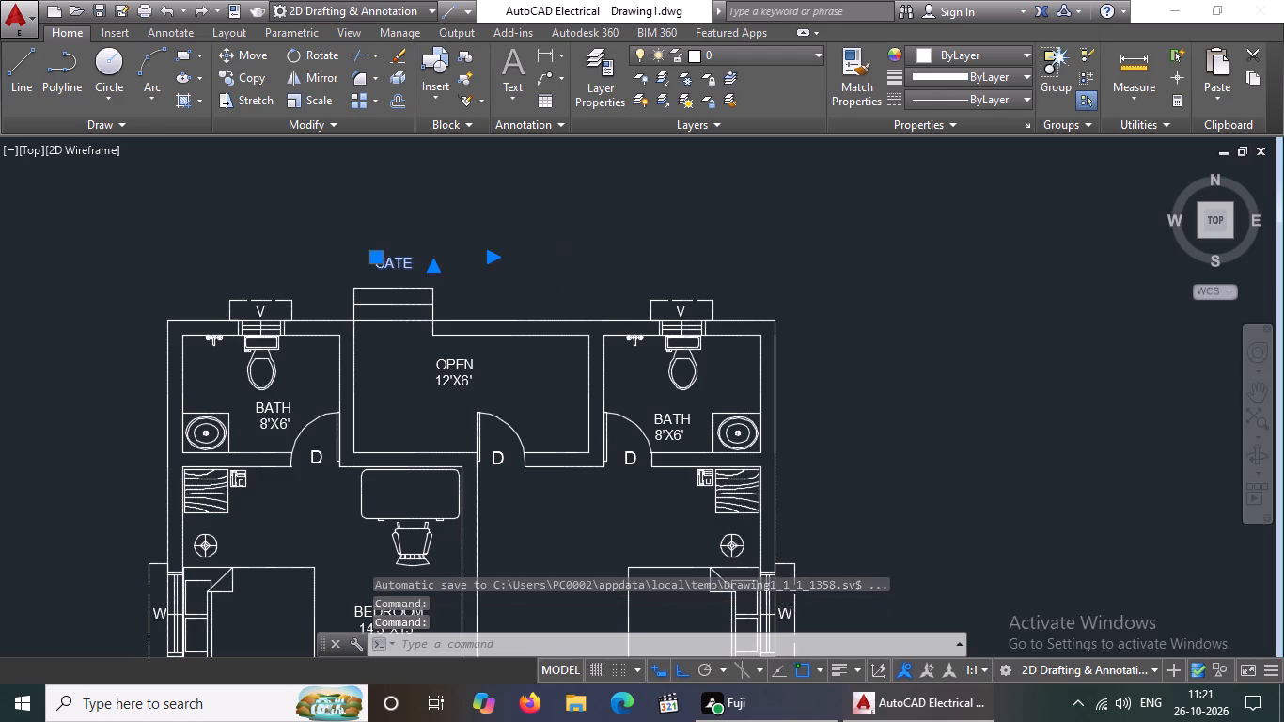
key("BackSpace")
key("BackSpace")
key("BackSpace")
key("BackSpace")
key("BackSpace")
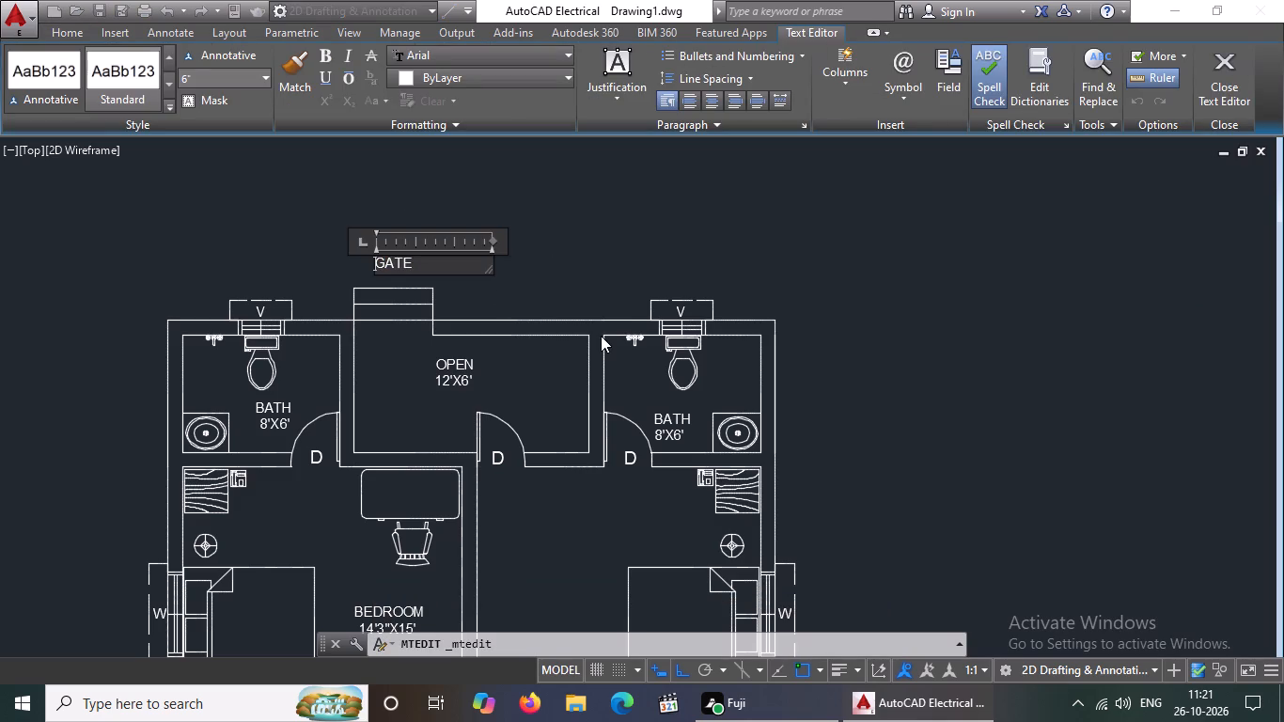
key("Delete")
key("Delete")
key("Delete")
key("Delete")
key("Delete")
type("PLAN")
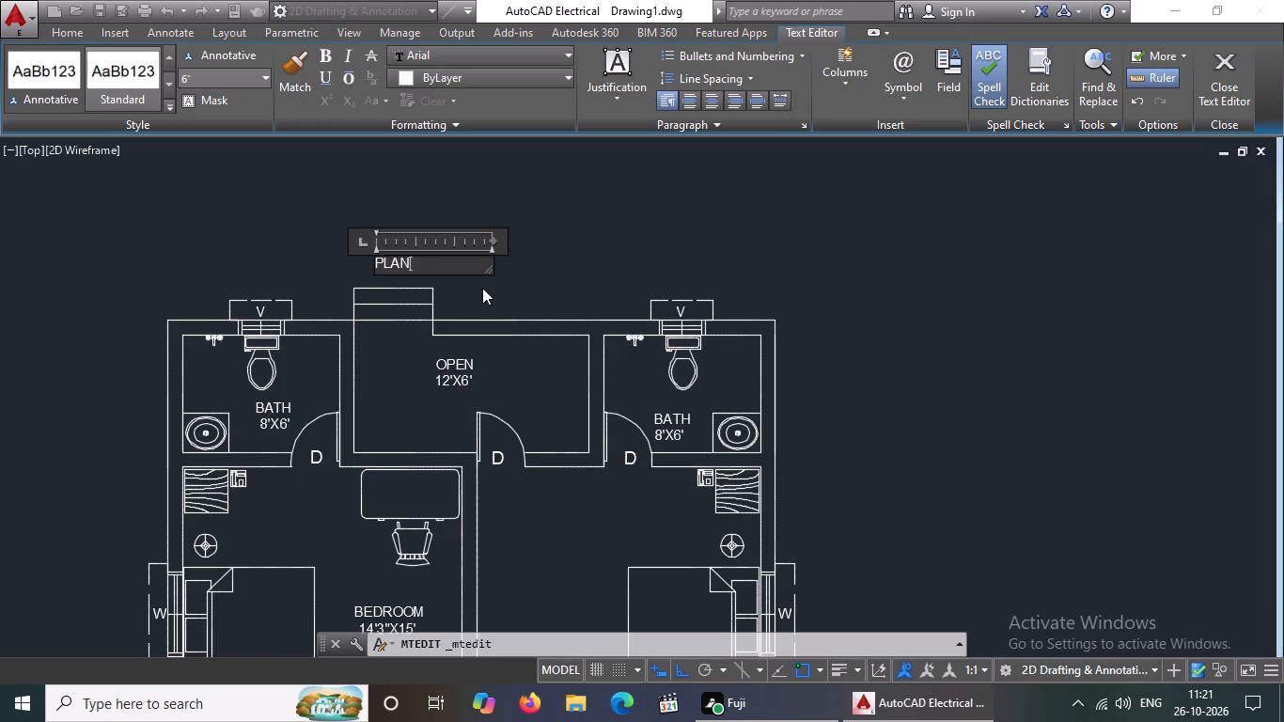
key("BackSpace")
key("BackSpace")
key("BackSpace")
key("BackSpace")
key("BackSpace")
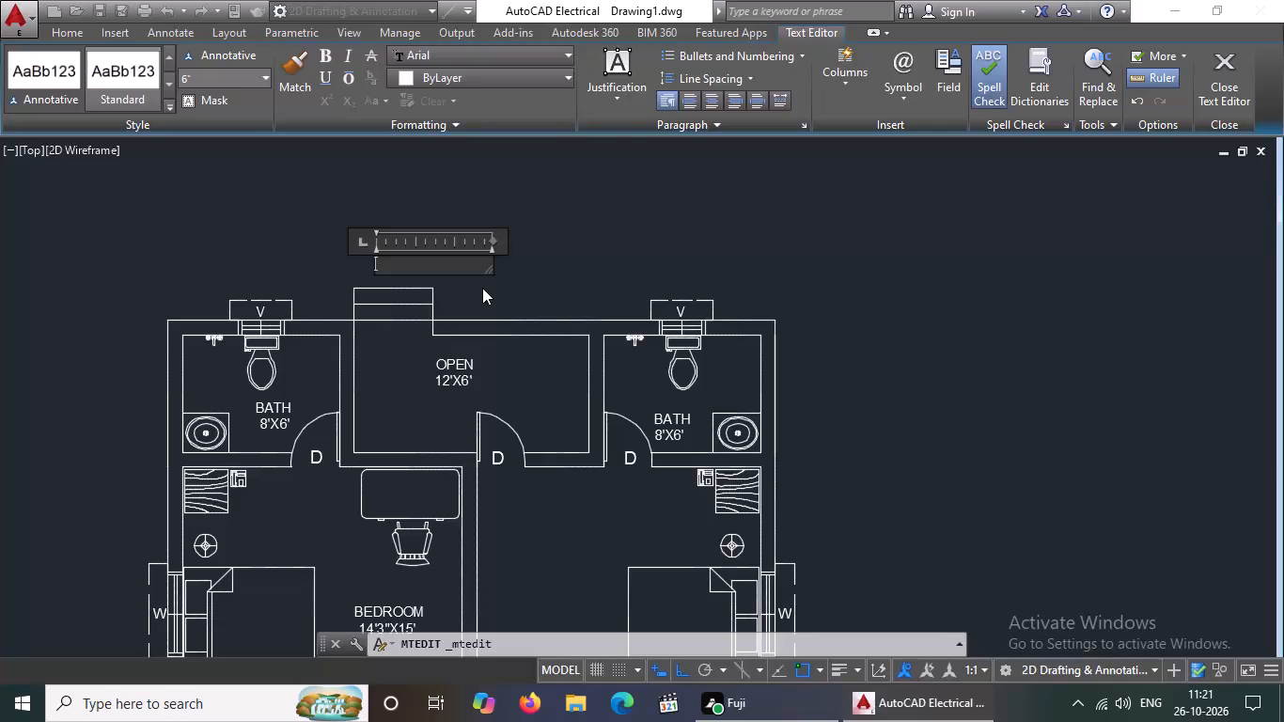
type("PLAN")
Replace the PLAN text with the title 2BHK HOME PLAN.
scroll(510, 337, "down", 2)
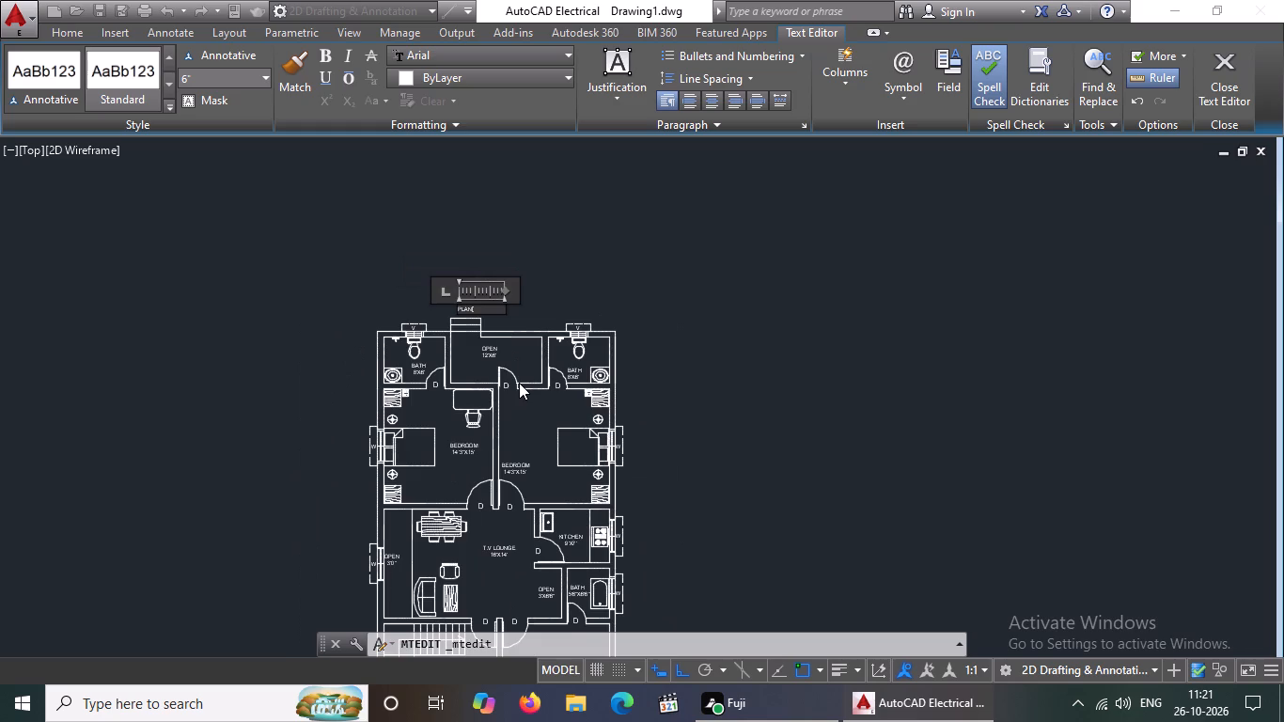
scroll(519, 384, "down", 1)
scroll(493, 345, "up", 4)
left_click(413, 323)
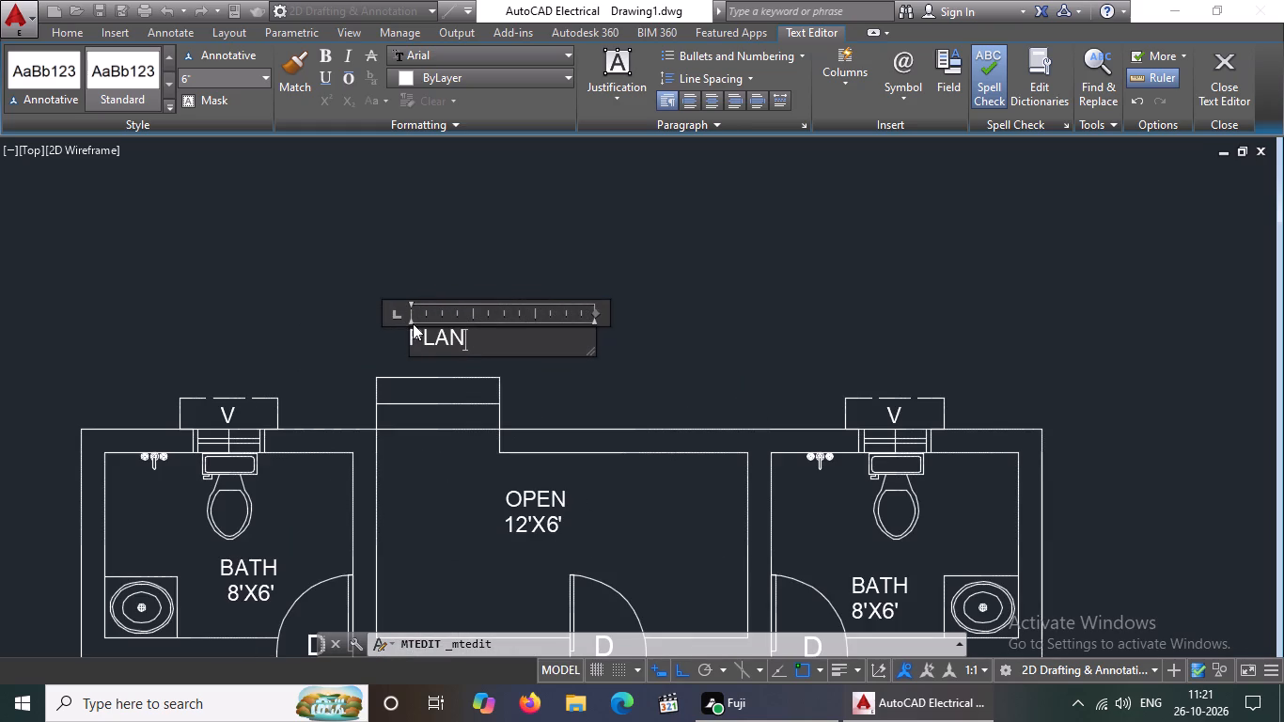
left_click(415, 325)
key("Delete")
key("BackSpace")
key("BackSpace")
key("BackSpace")
key("BackSpace")
key("BackSpace")
key("BackSpace")
key("BackSpace")
key("BackSpace")
key("BackSpace")
key("BackSpace")
key("BackSpace")
key("BackSpace")
key("BackSpace")
key("BackSpace")
key("BackSpace")
key("BackSpace")
key("BackSpace")
key("2")
type("BHK")
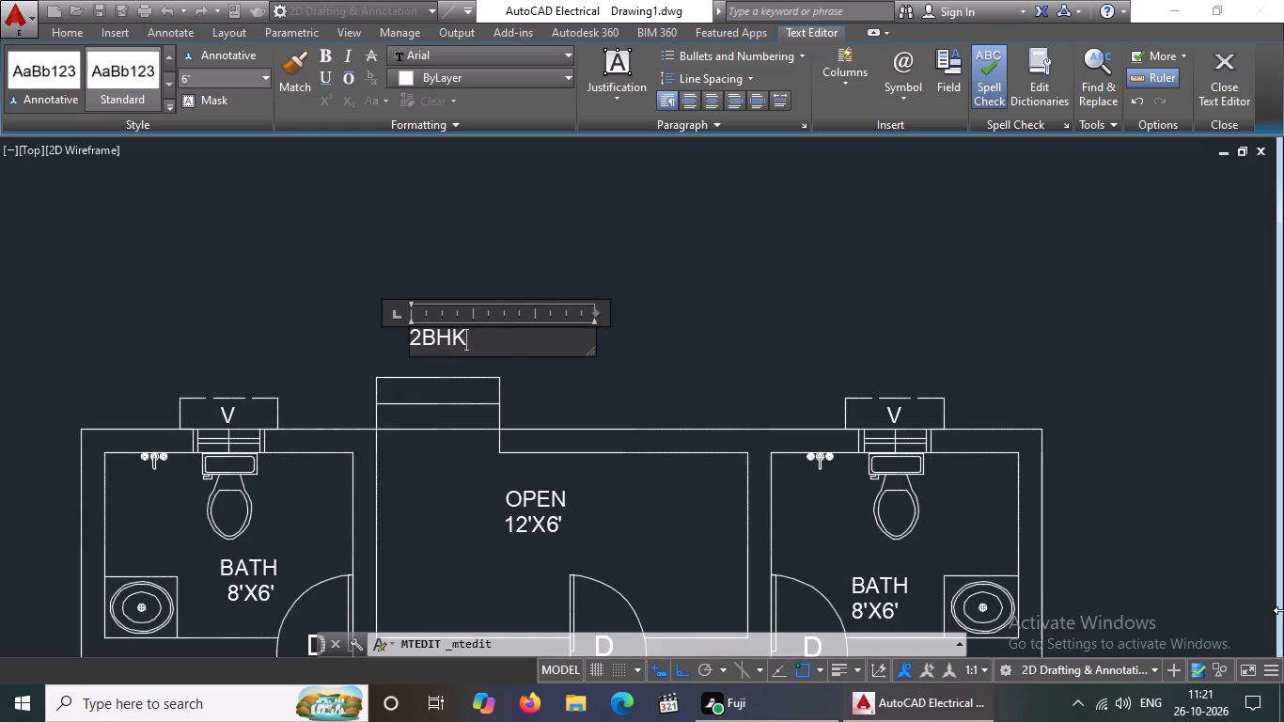
key("space")
type("HOME PLAN")
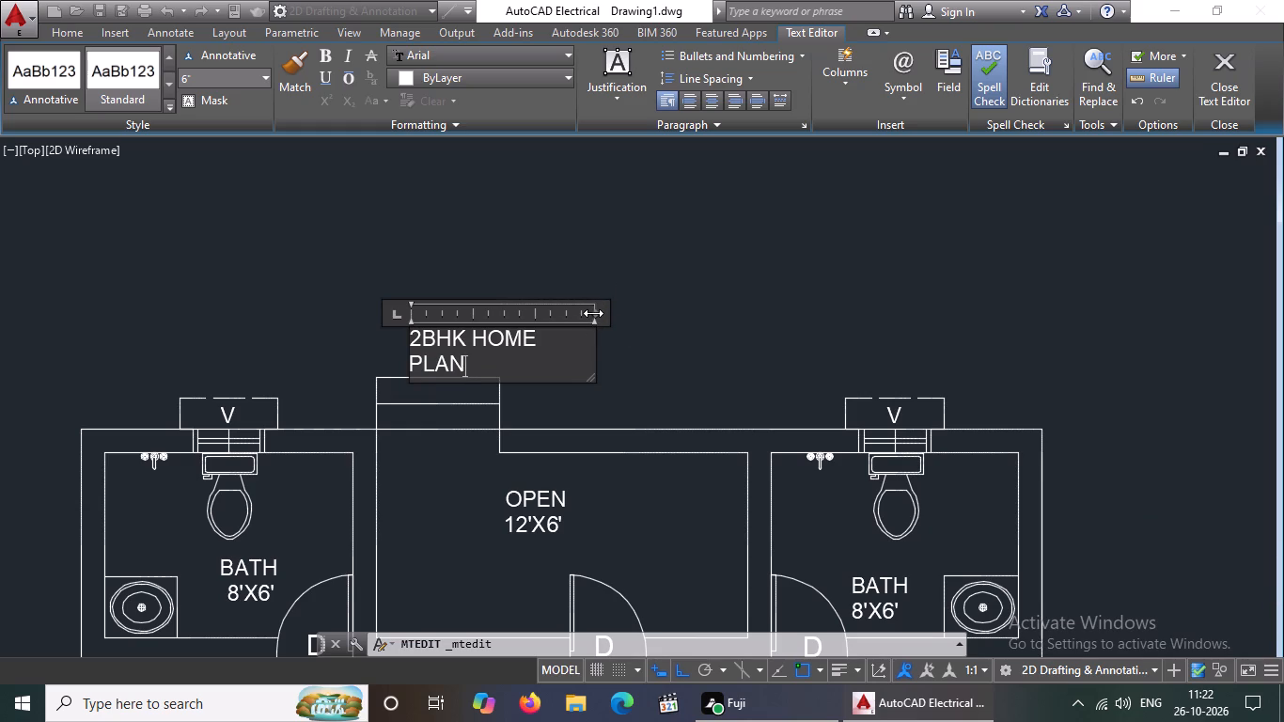
Widen the title's text frame to fit one line and add an extra space before HOME and before PLAN.
left_click_drag(593, 313, 635, 308)
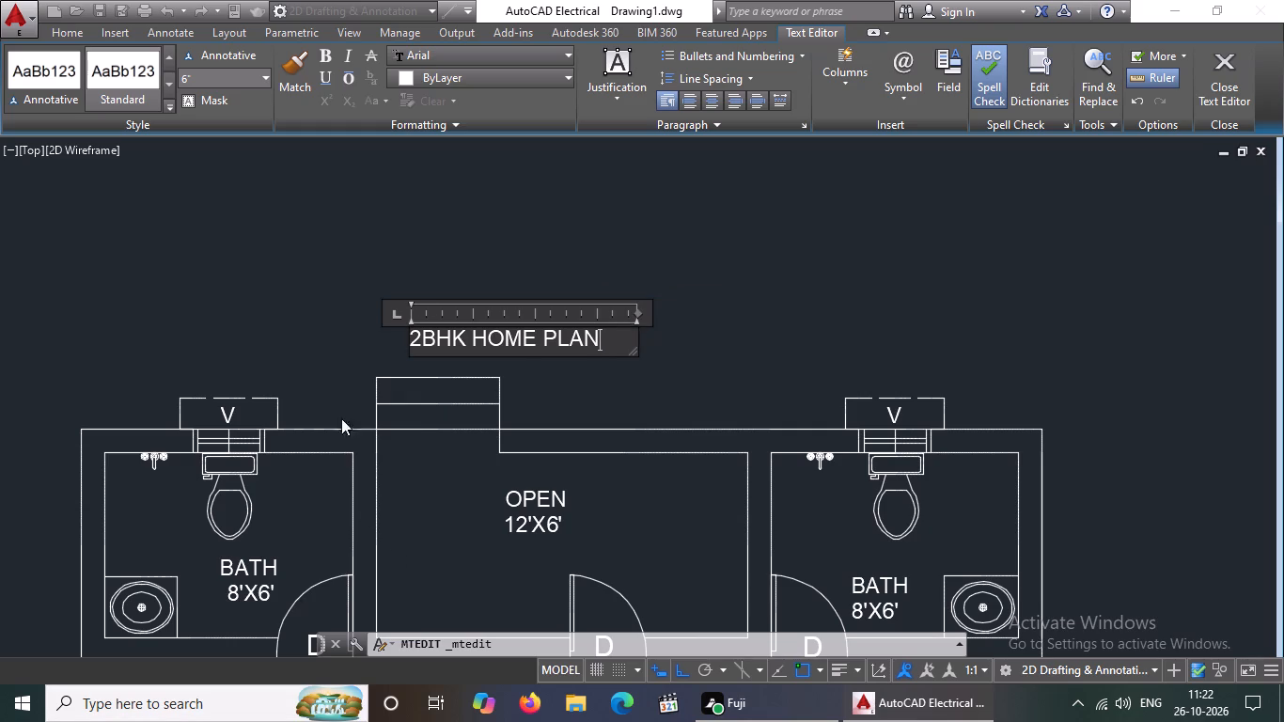
left_click(472, 336)
key("space")
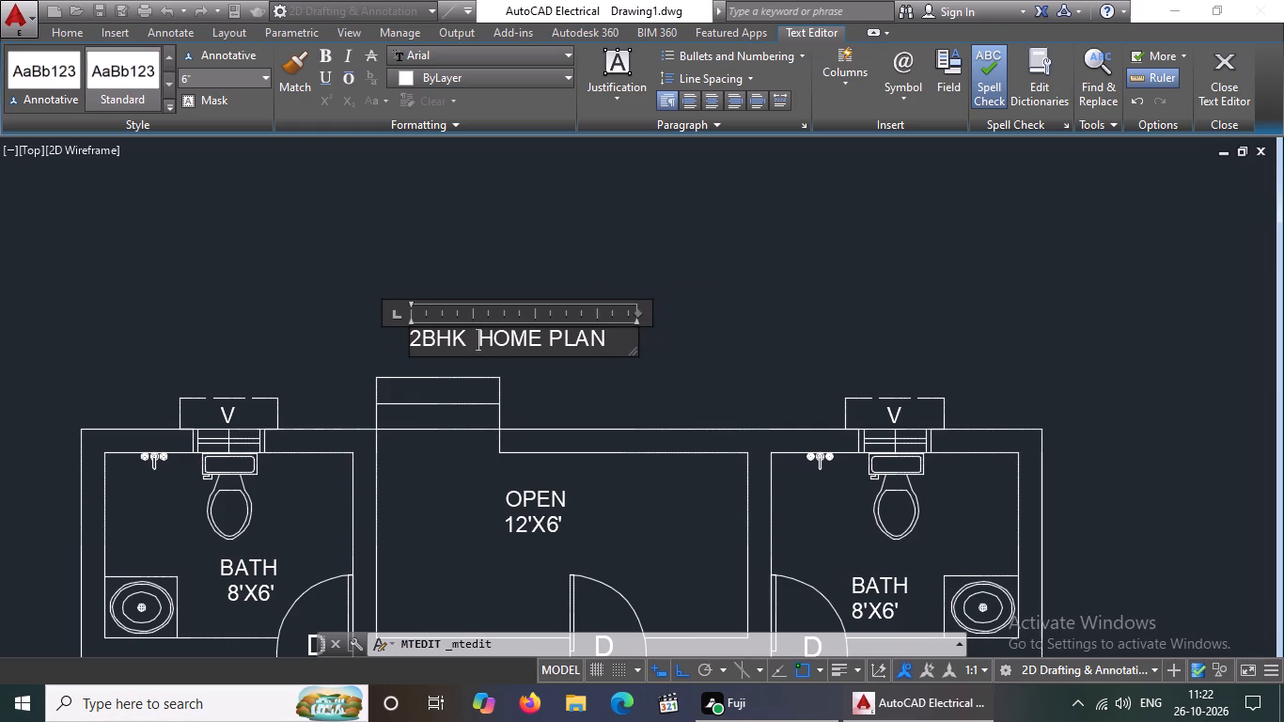
left_click(543, 338)
key("space")
left_click(731, 334)
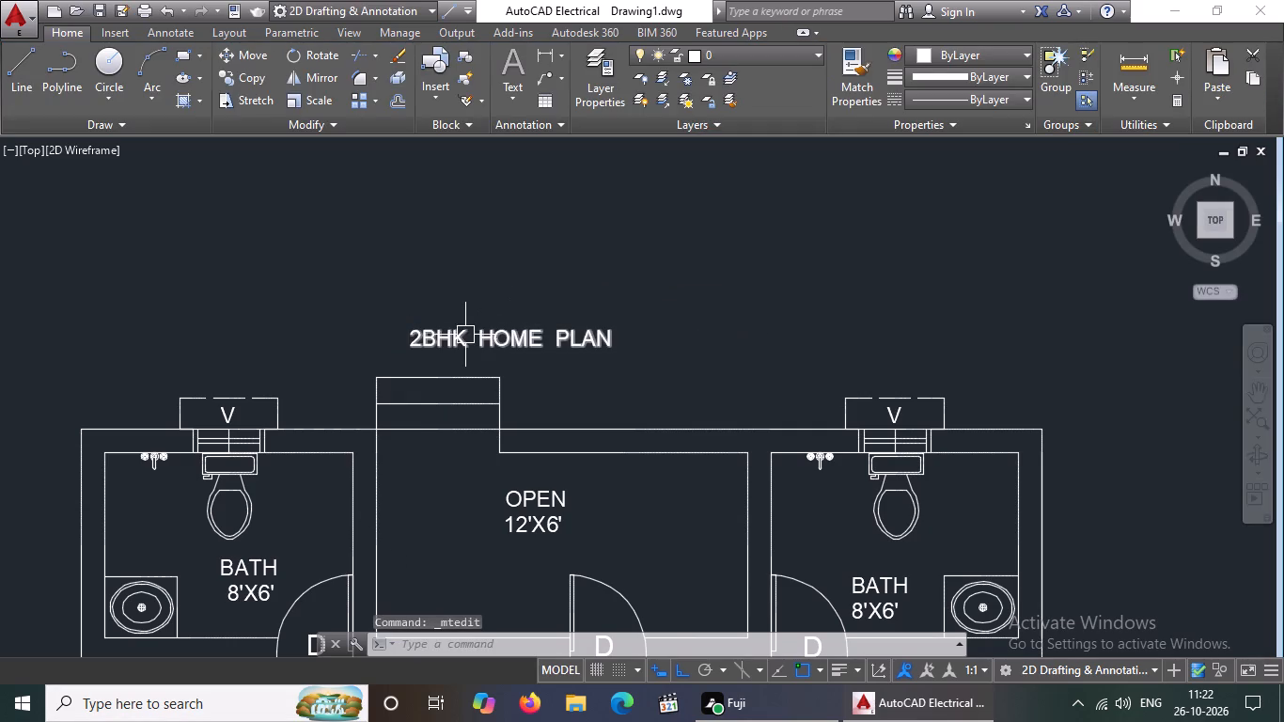
Set the text height of the 2BHK HOME PLAN title to 1'.
left_click(464, 339)
right_click_drag(464, 339, 469, 355)
left_click(556, 647)
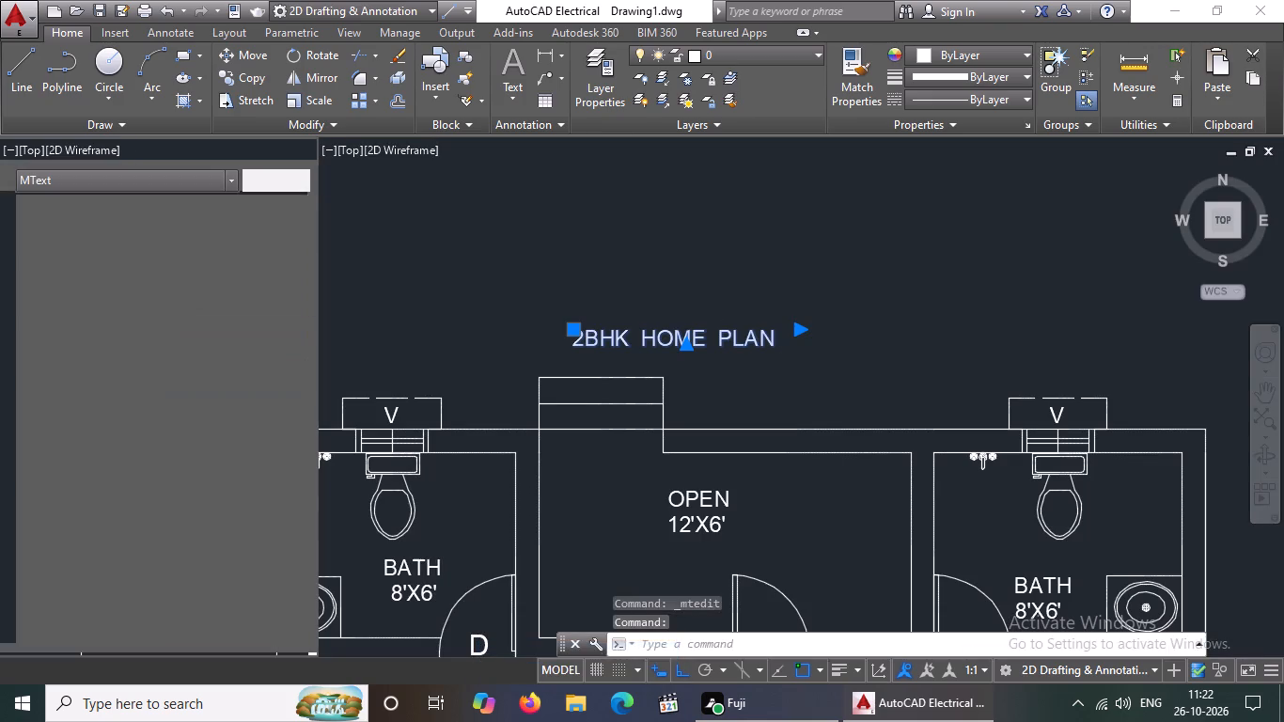
left_click(211, 369)
key("BackSpace")
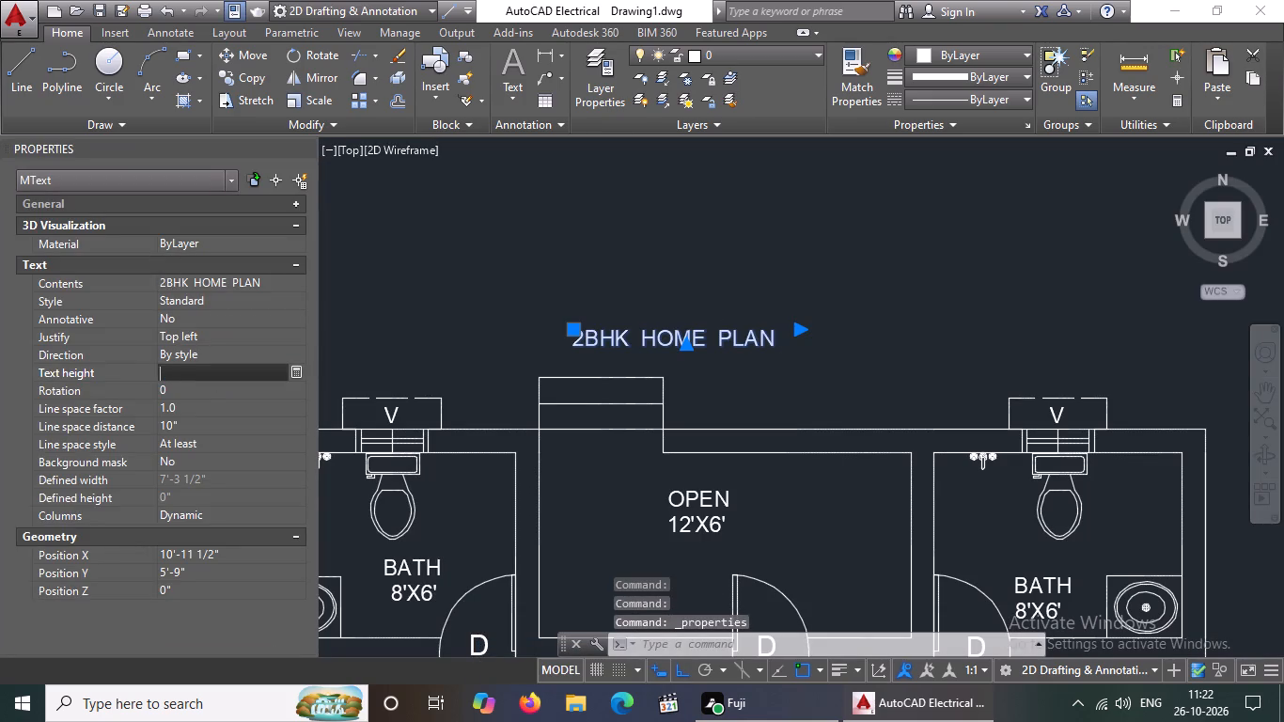
type("1'")
key("Return")
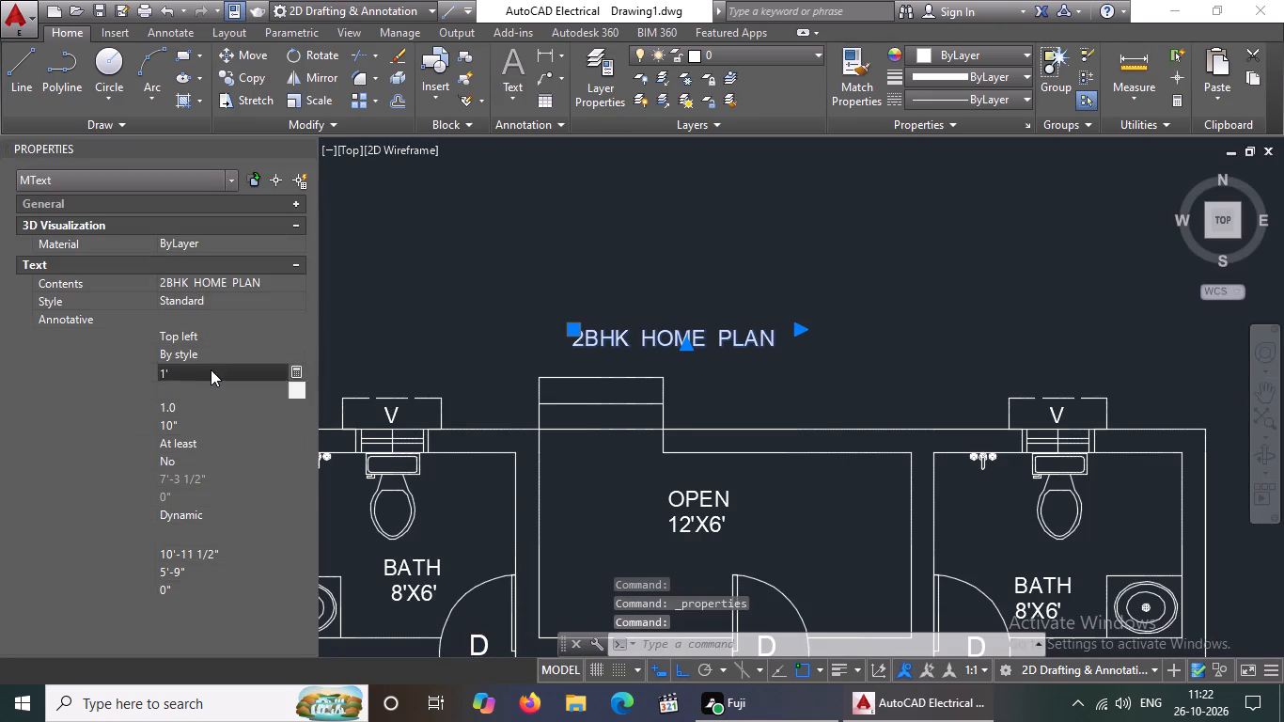
key("Escape")
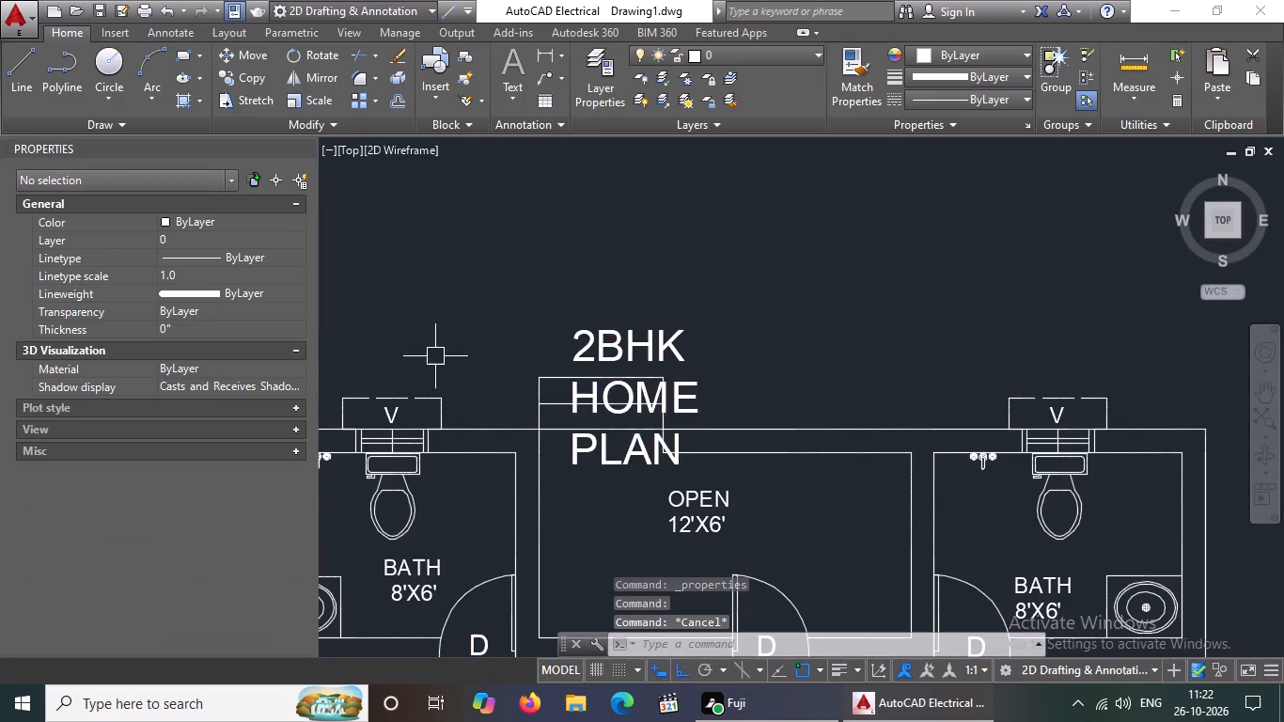
Stretch the title's text frame east to a width of about 15'-9 1/2" so it fits on one line, and close its properties.
left_click(667, 338)
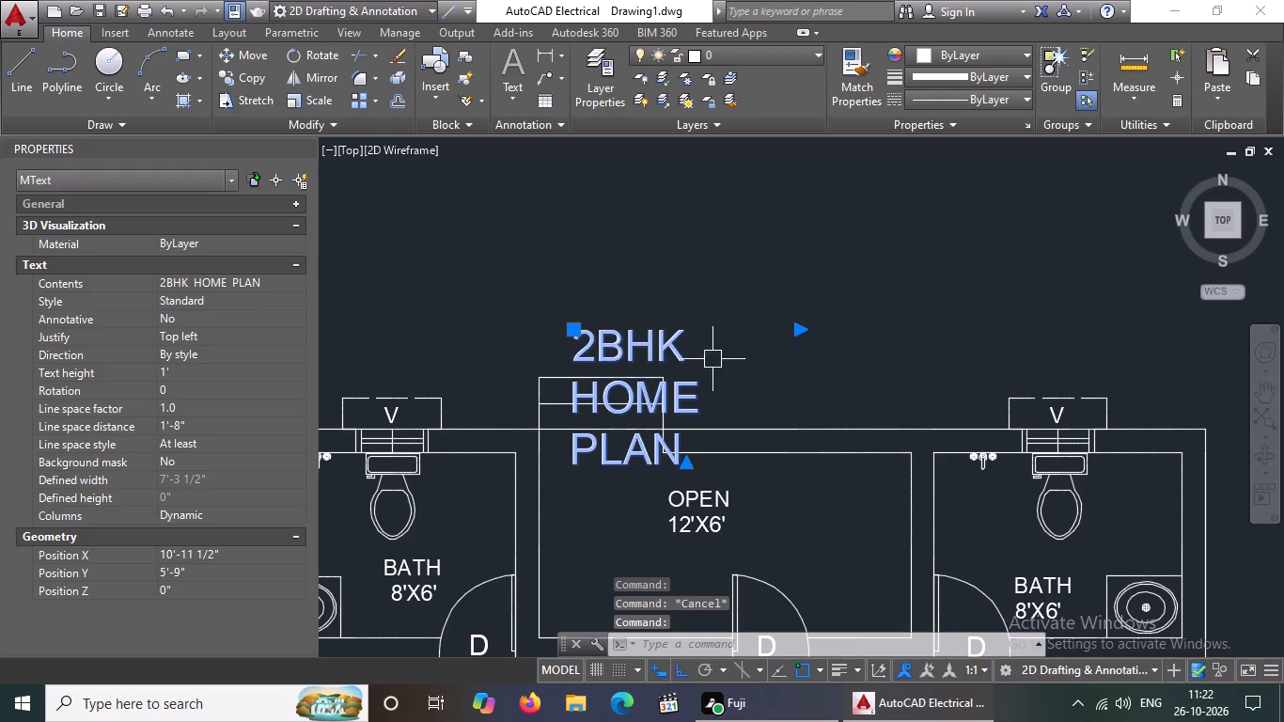
left_click_drag(798, 327, 902, 314)
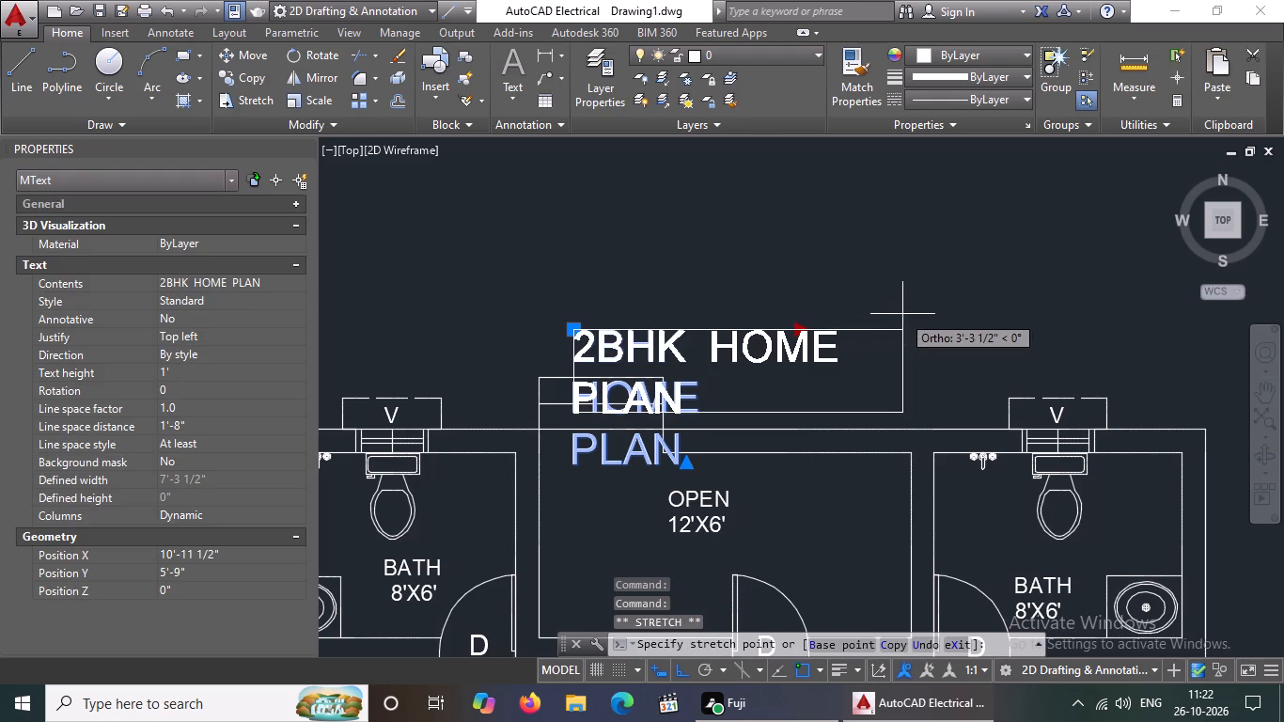
left_click_drag(902, 314, 1062, 306)
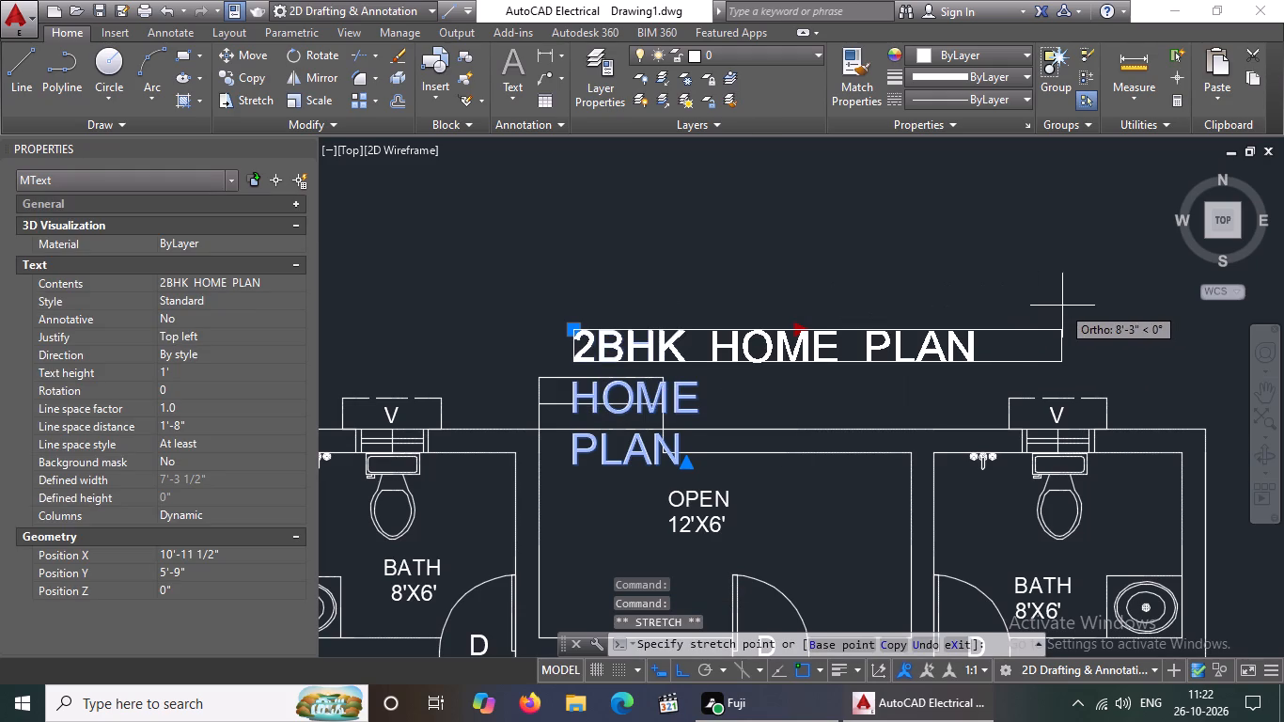
left_click(1062, 306)
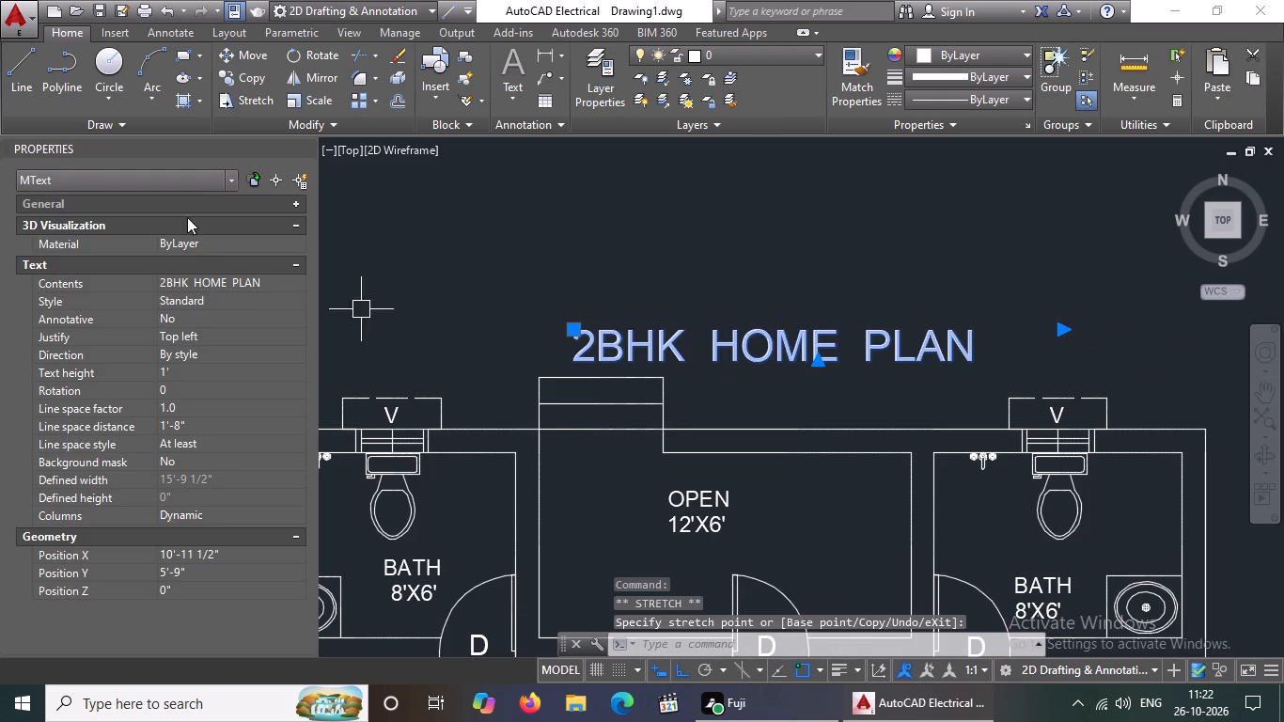
key("Escape")
left_click(304, 143)
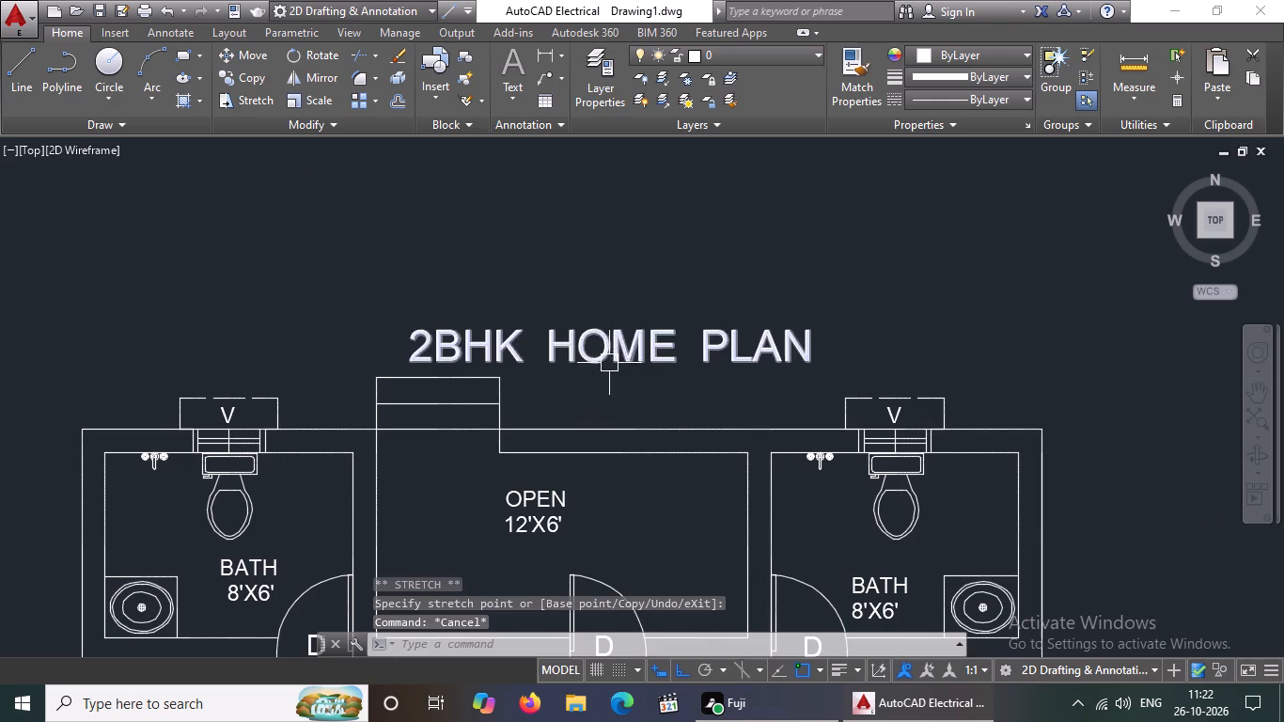
Move the 2BHK HOME PLAN title east by about 2' along the plan's north side.
left_click(608, 352)
left_click(413, 323)
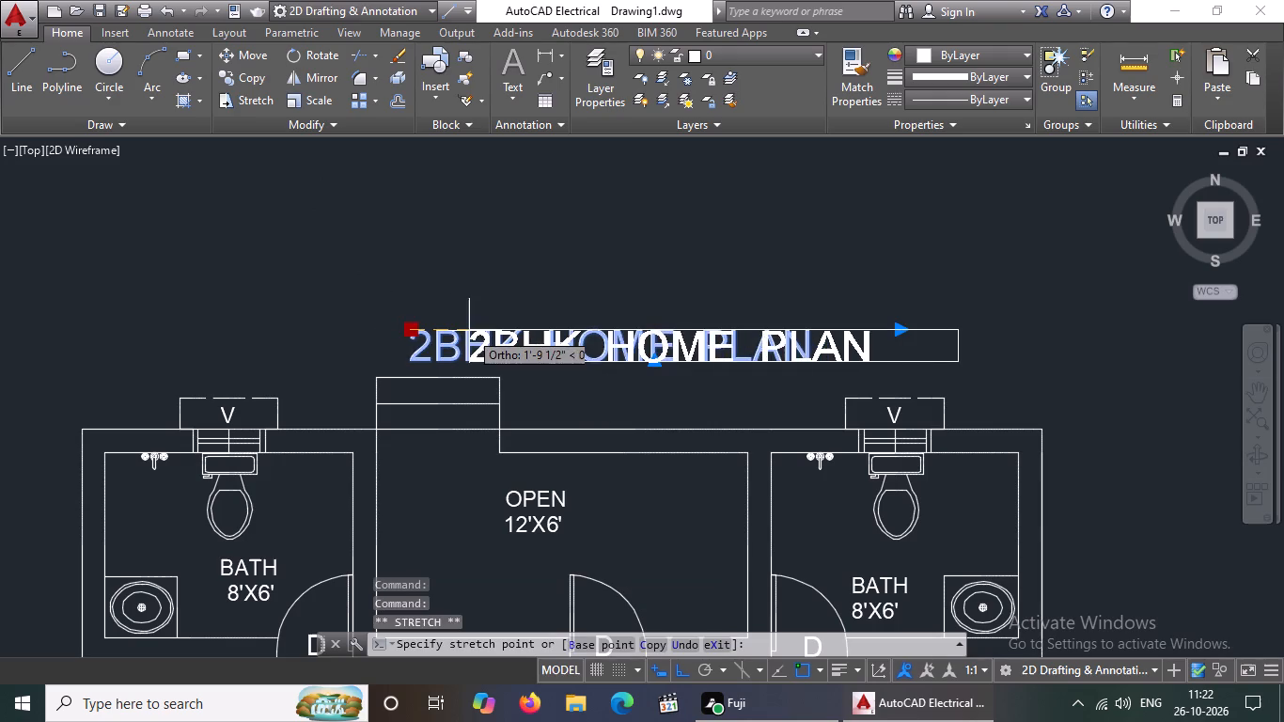
left_click(481, 334)
scroll(613, 342, "down", 2)
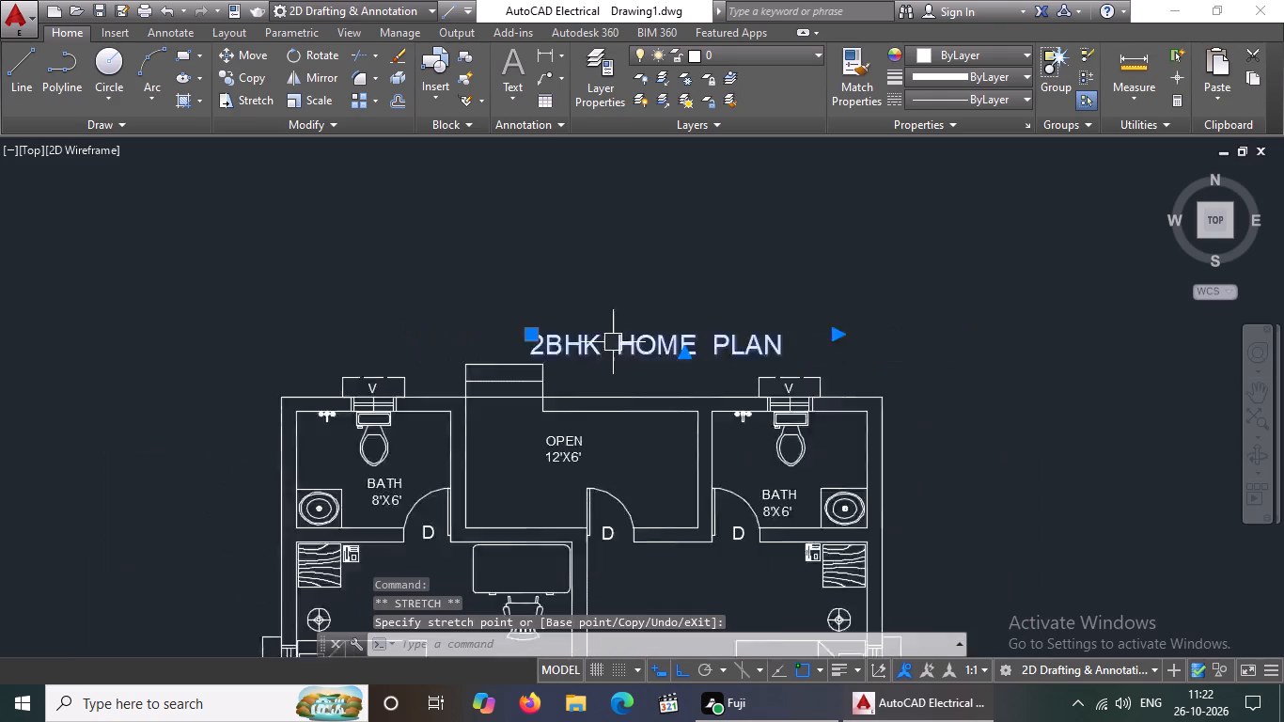
Move the 2BHK HOME PLAN title about 2'-6 1/2" further east along the plan's north side, with Ortho off.
scroll(613, 342, "down", 3)
middle_click_drag(728, 390, 537, 296)
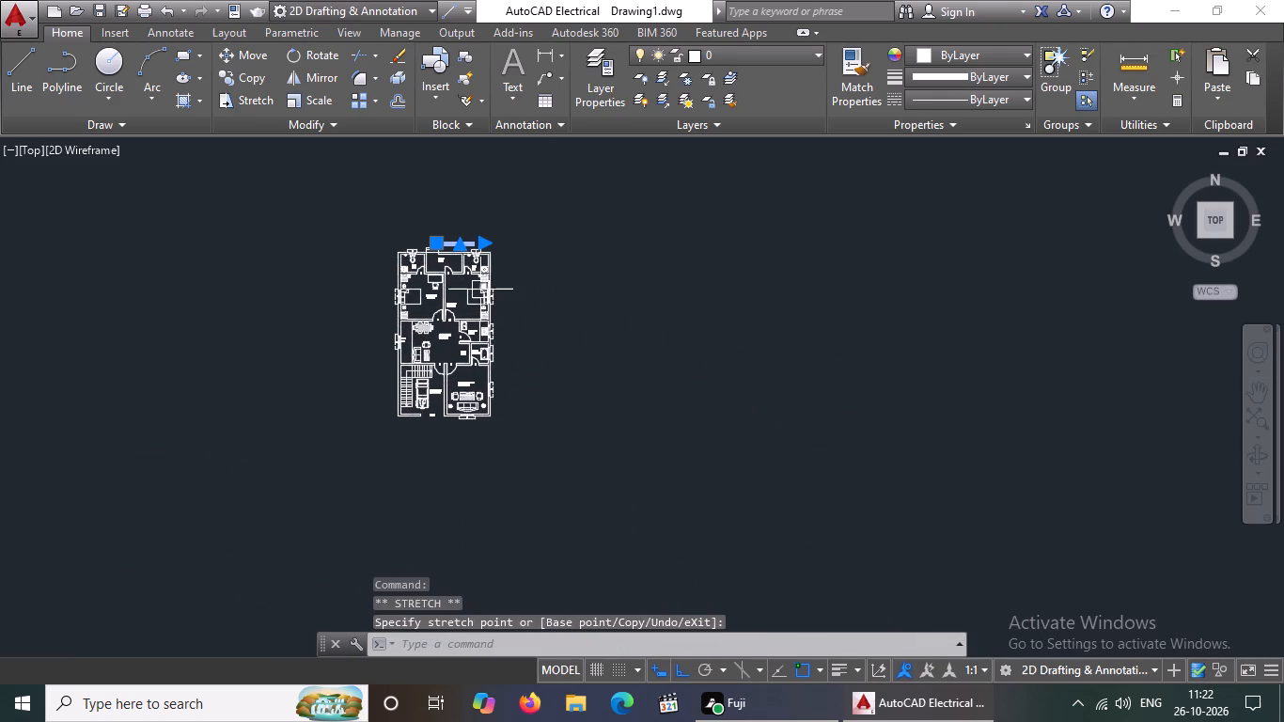
scroll(490, 220, "up", 1)
key("Escape")
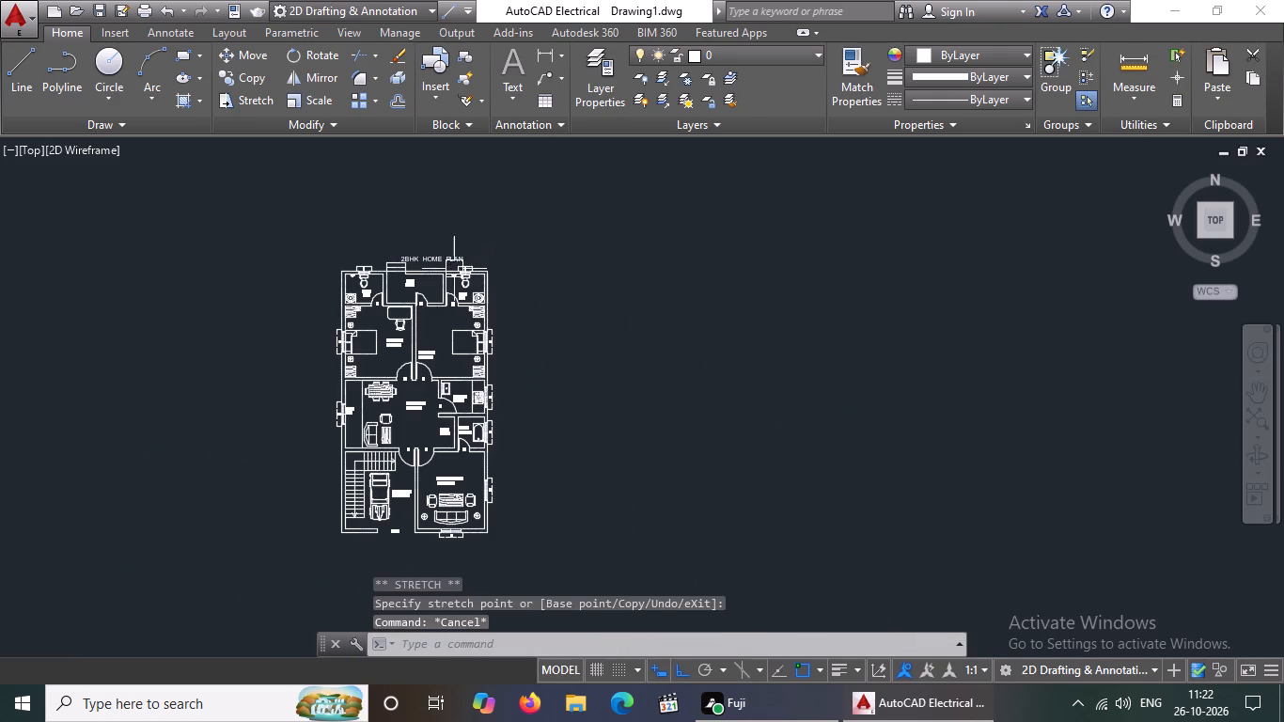
scroll(414, 258, "up", 2)
left_click(427, 258)
left_click(380, 252)
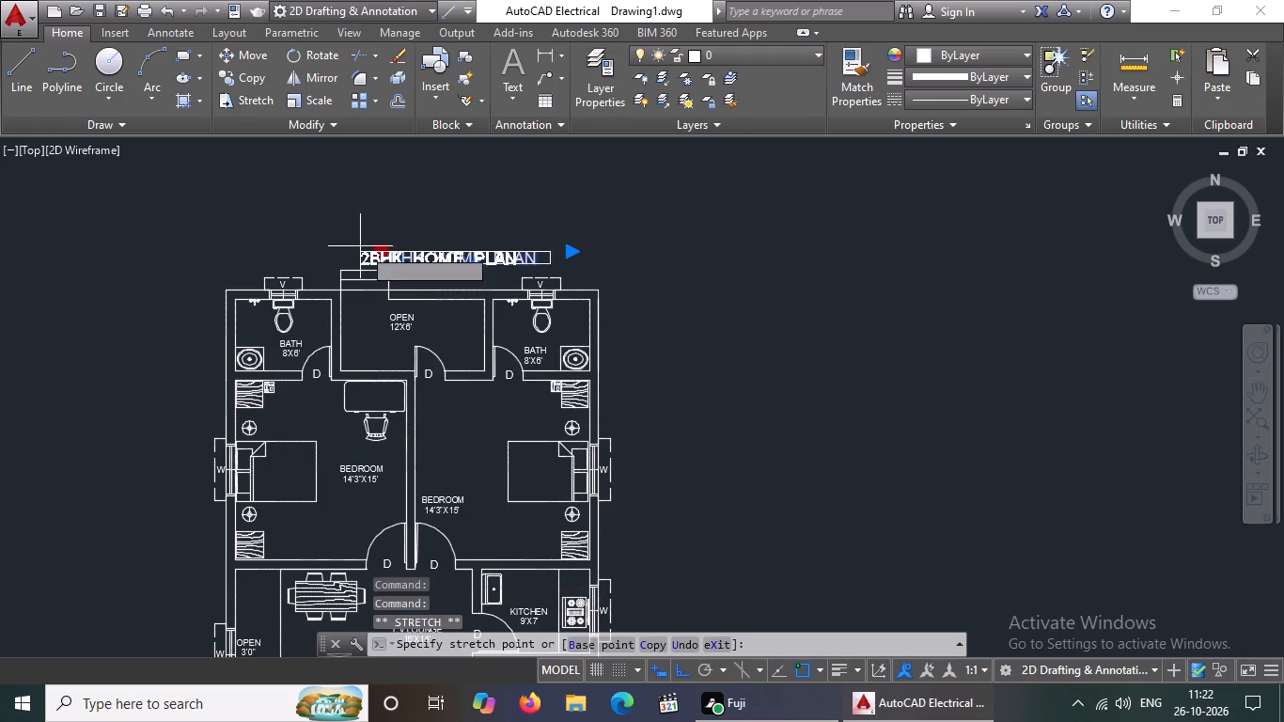
left_click(681, 669)
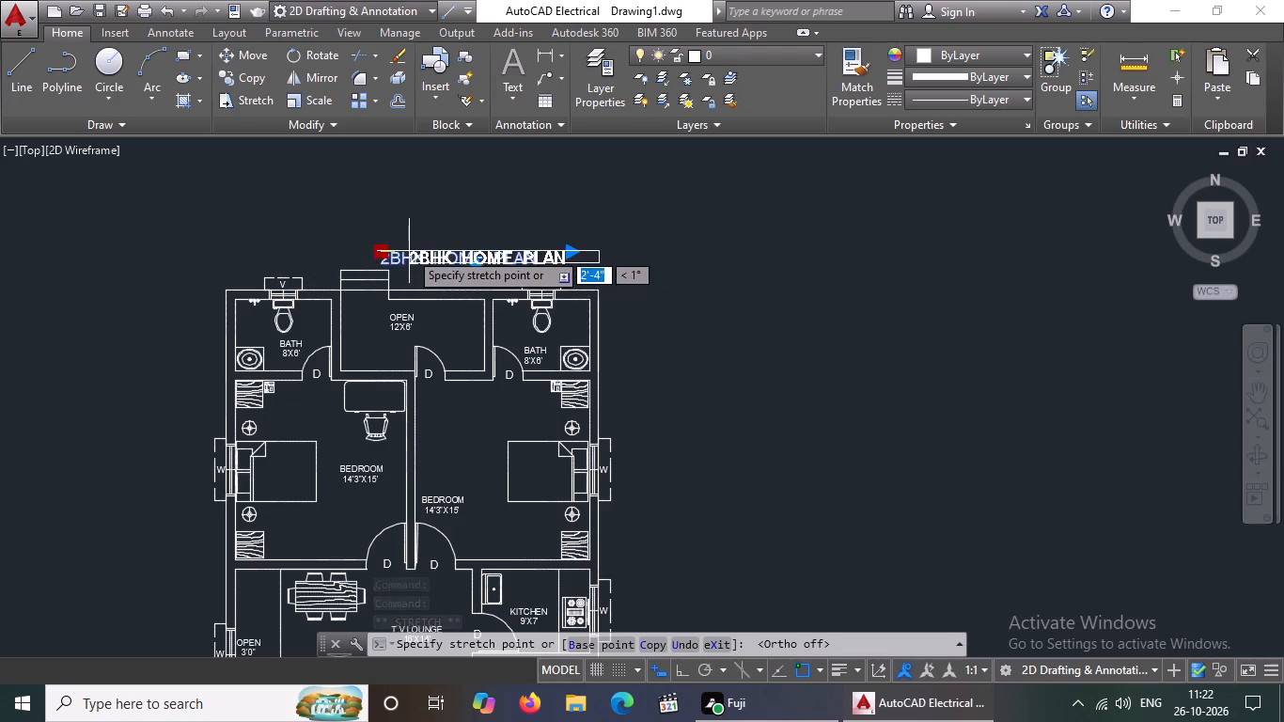
scroll(409, 250, "up", 2)
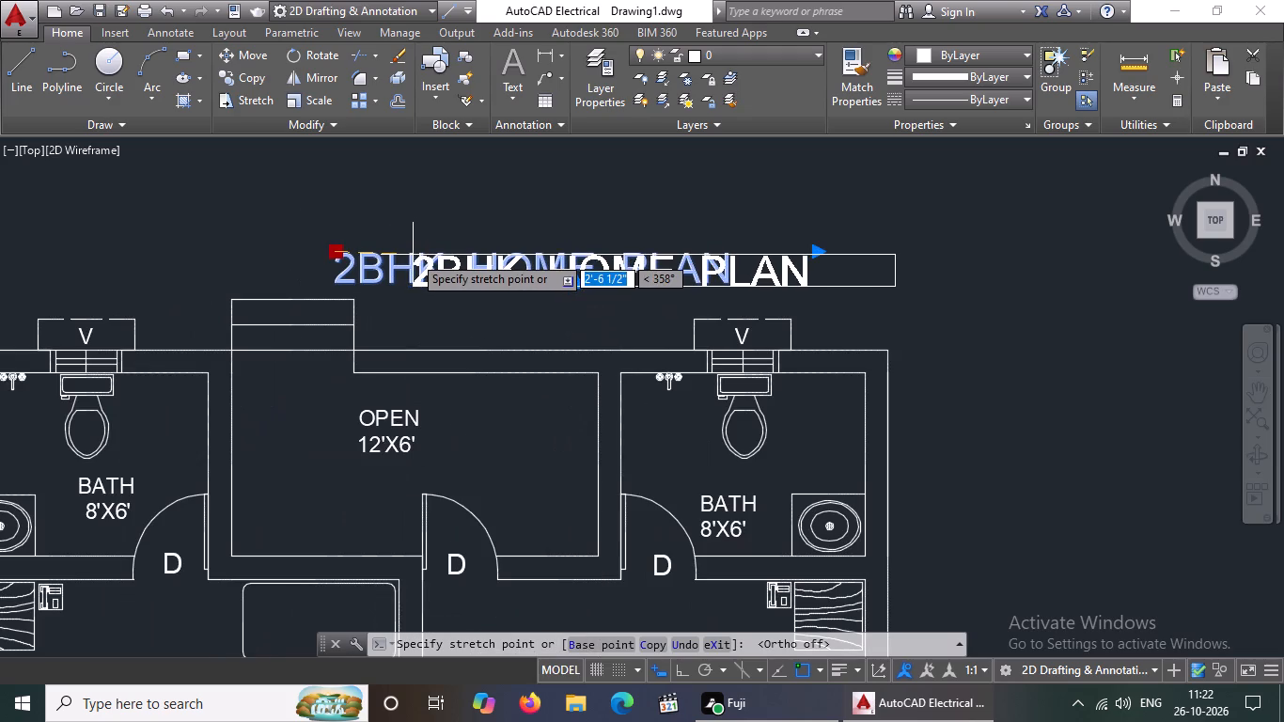
left_click(413, 255)
scroll(413, 255, "down", 3)
key("Escape")
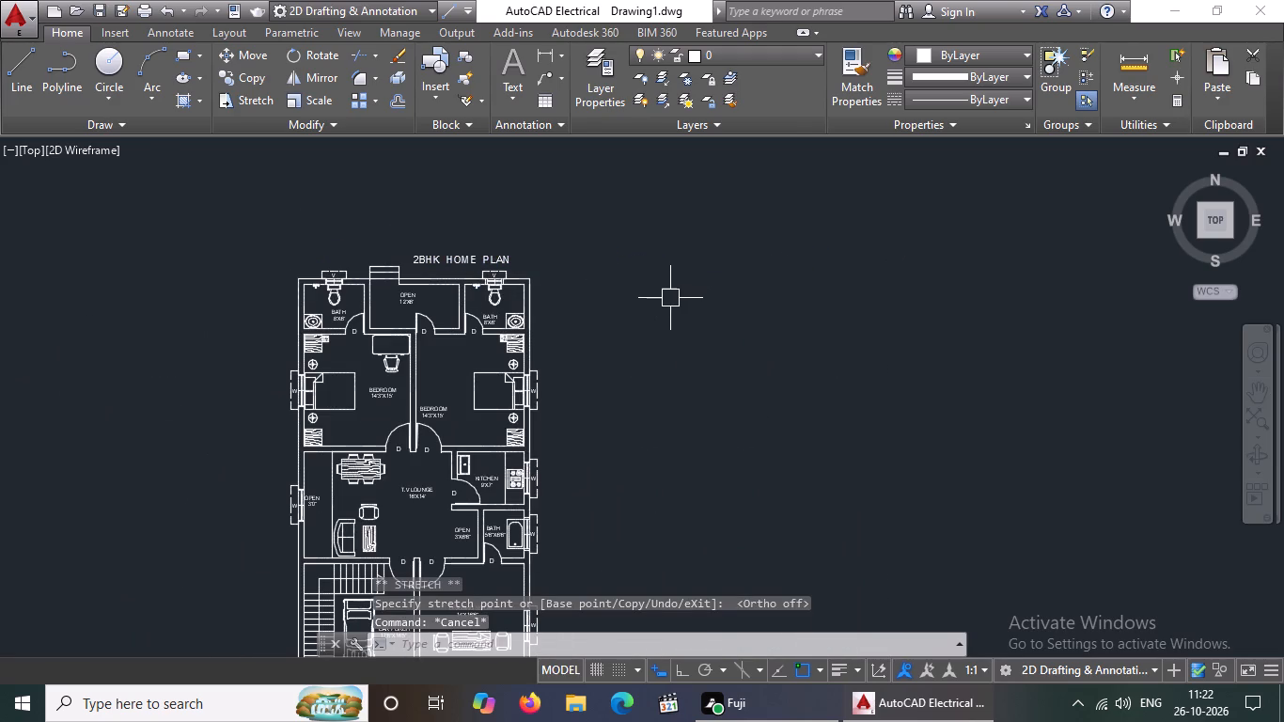
Copy the entire titled floor plan about 42'-7 1/2" due east of the original, with Ortho on.
scroll(670, 295, "down", 1)
middle_click_drag(673, 297, 571, 283)
scroll(502, 373, "up", 1)
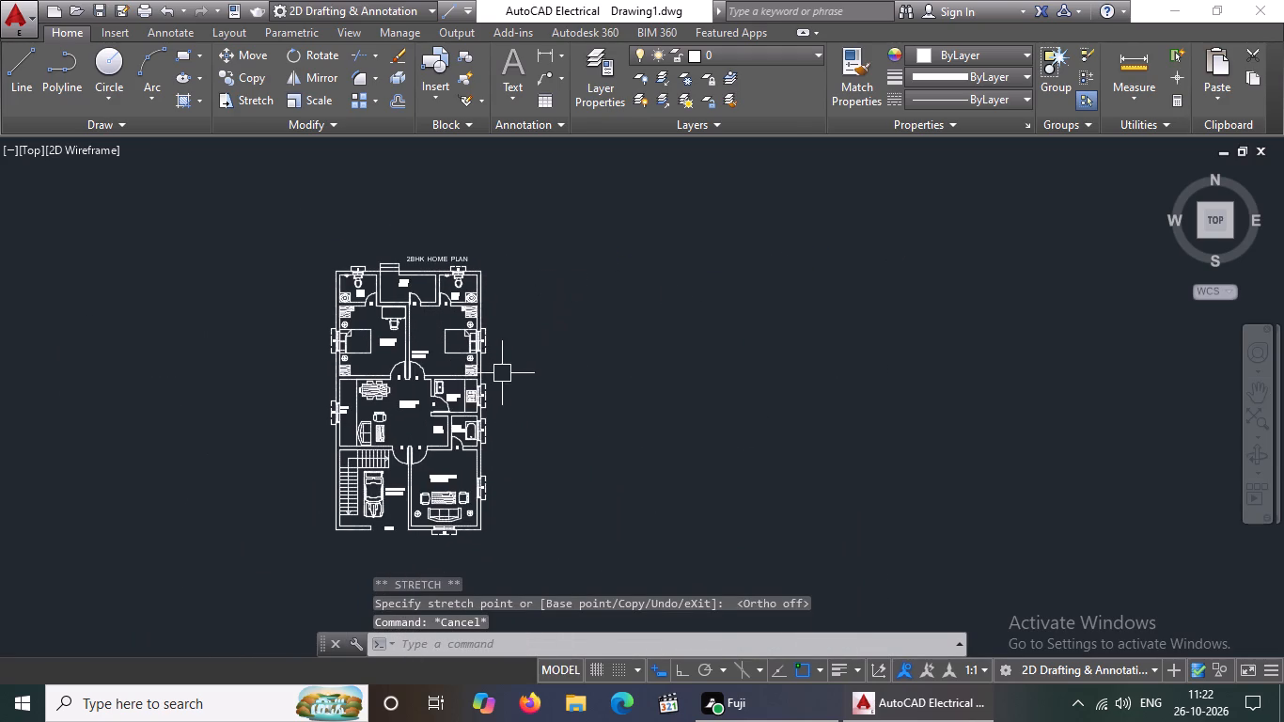
scroll(510, 326, "down", 1)
left_click_drag(274, 196, 283, 220)
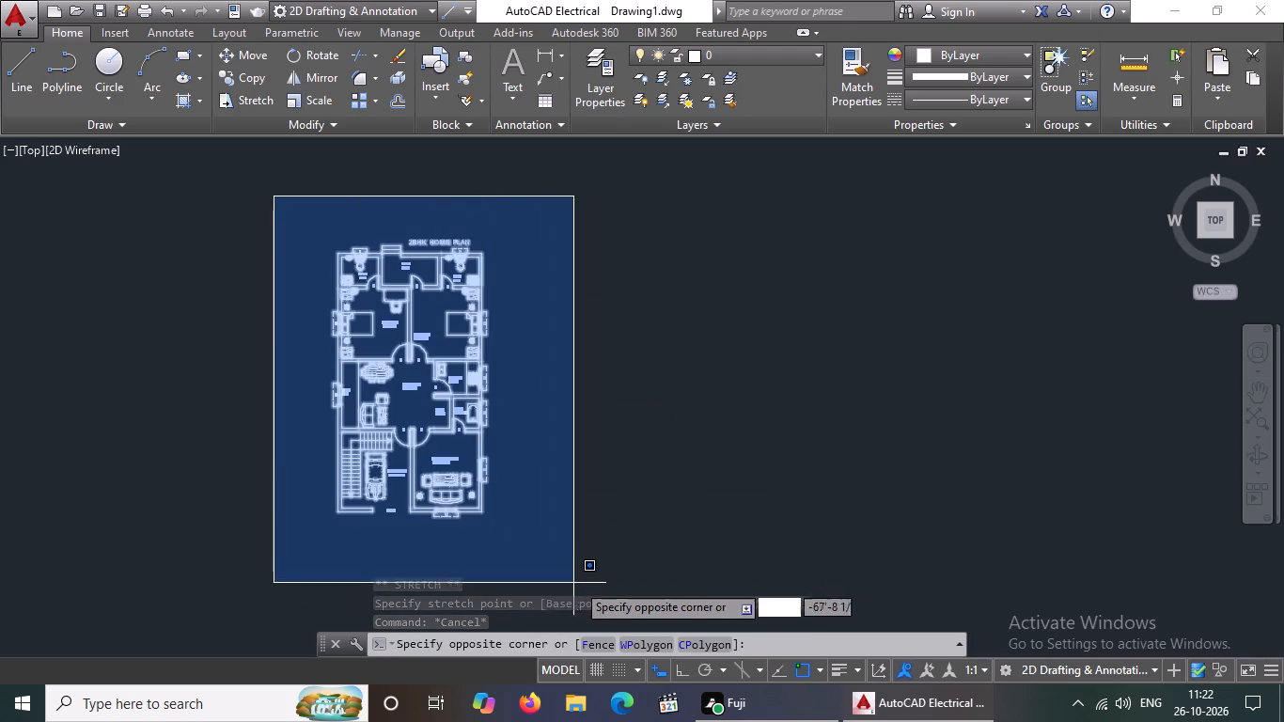
left_click(575, 571)
left_click_drag(249, 74, 253, 85)
left_click(415, 406)
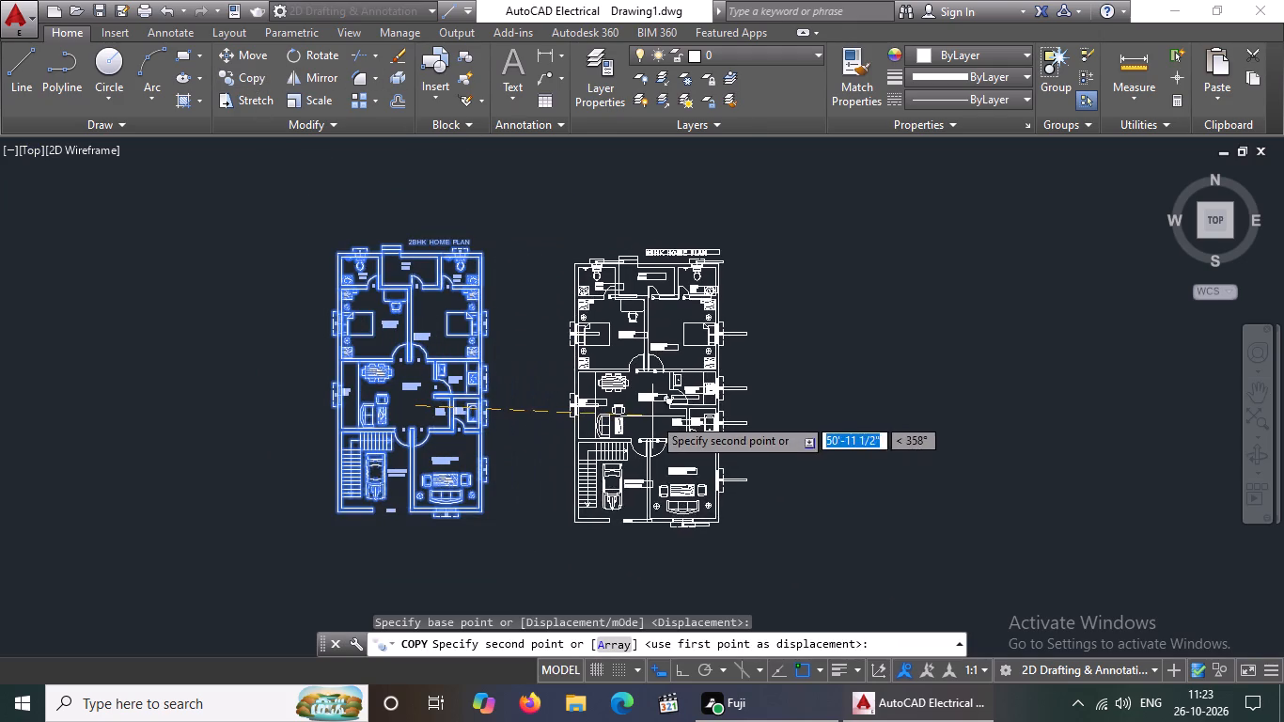
left_click(683, 669)
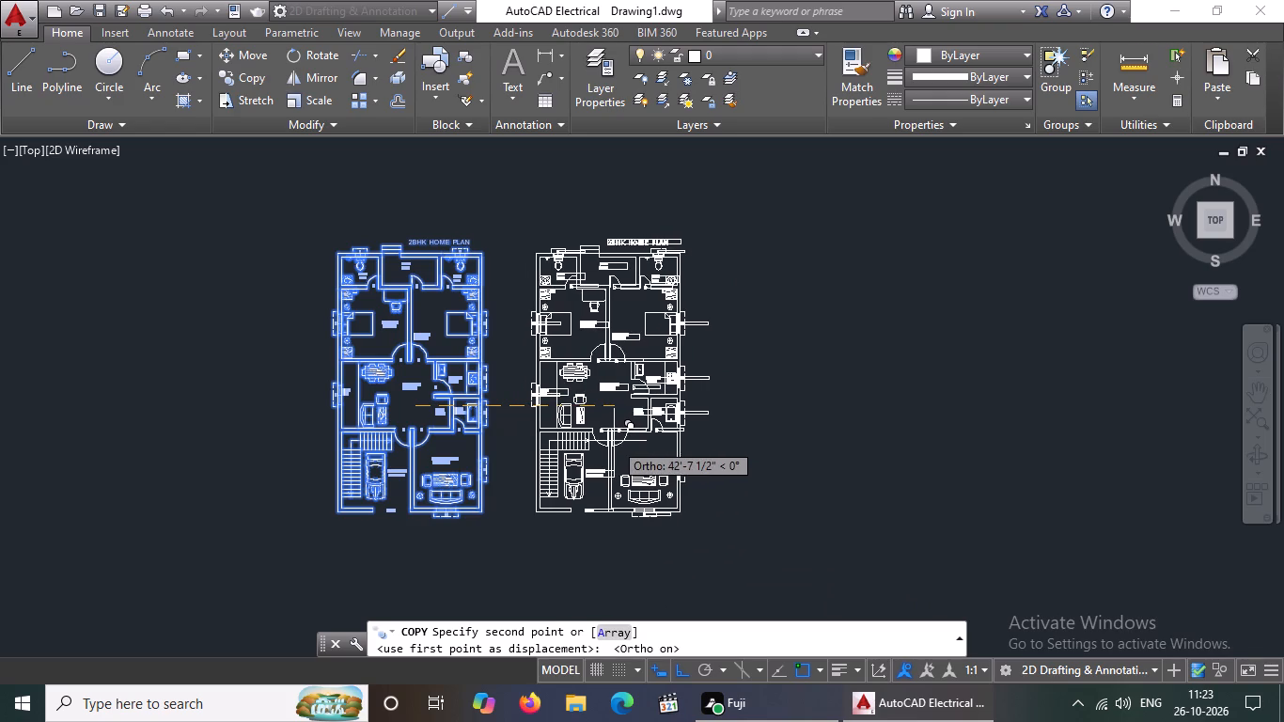
left_click(614, 441)
key("Escape")
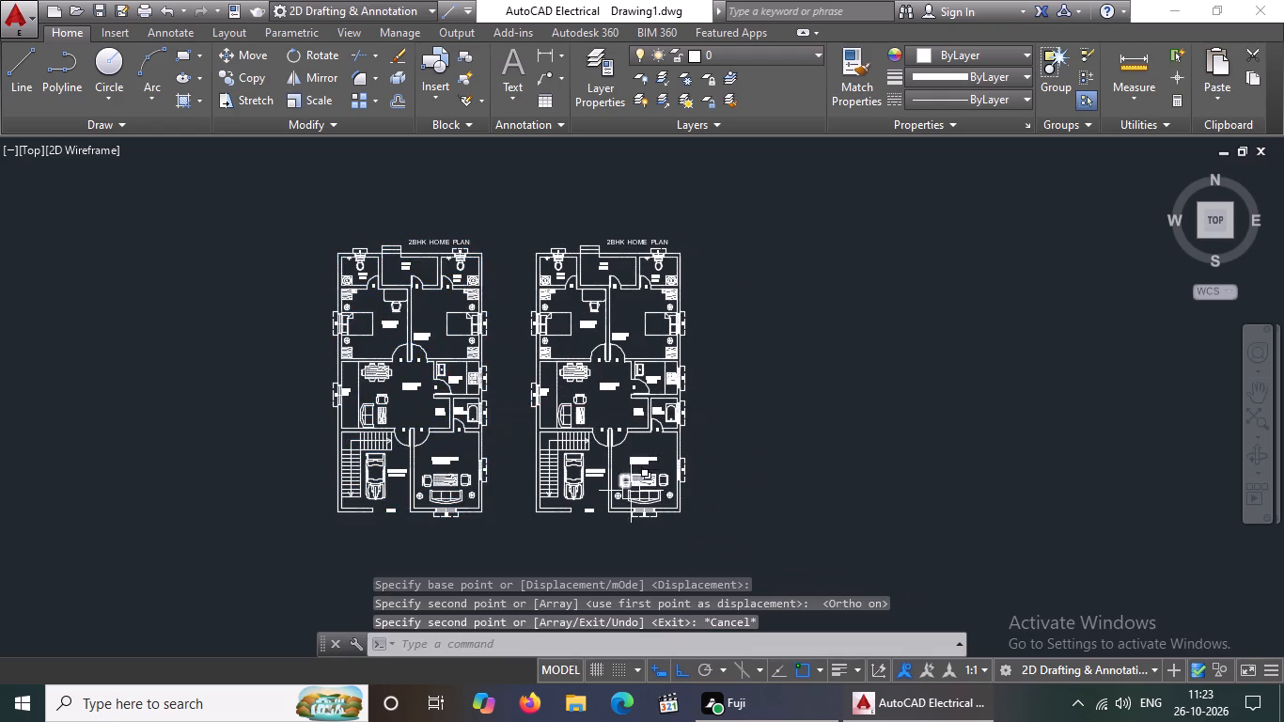
Delete the drawing room's south and east windows with their W labels from the copied plan.
scroll(669, 531, "up", 3)
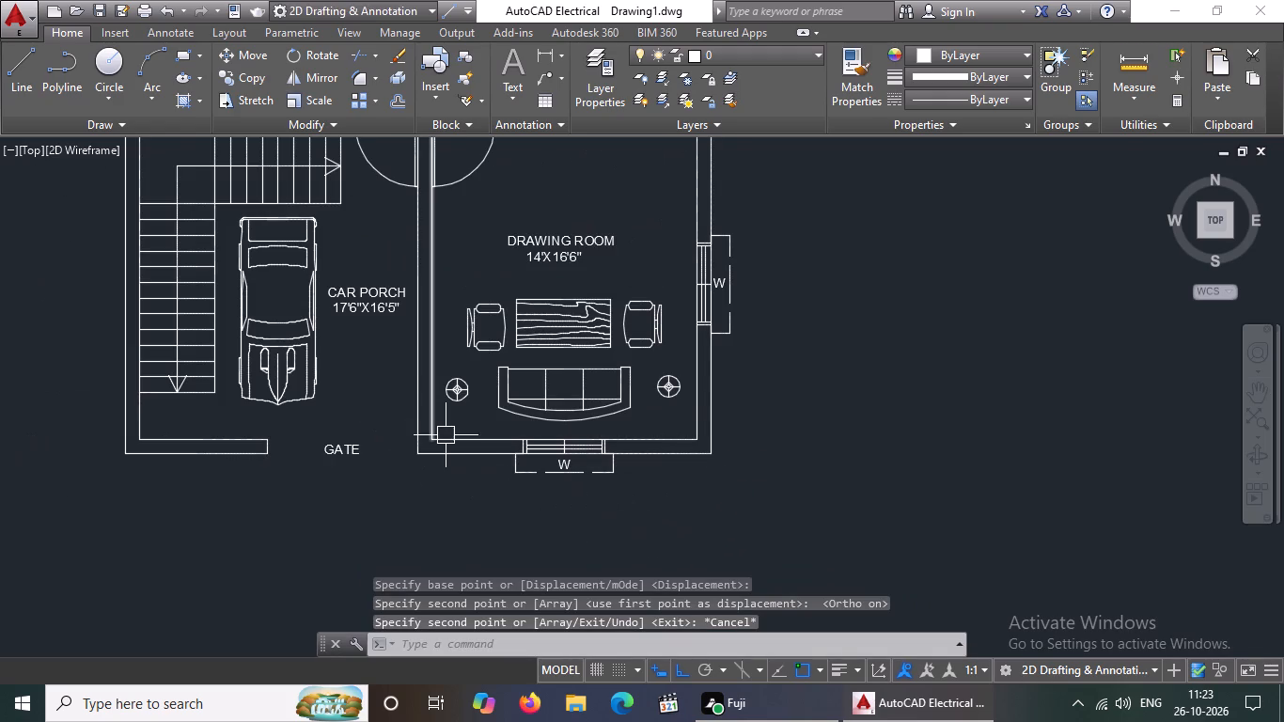
left_click(493, 427)
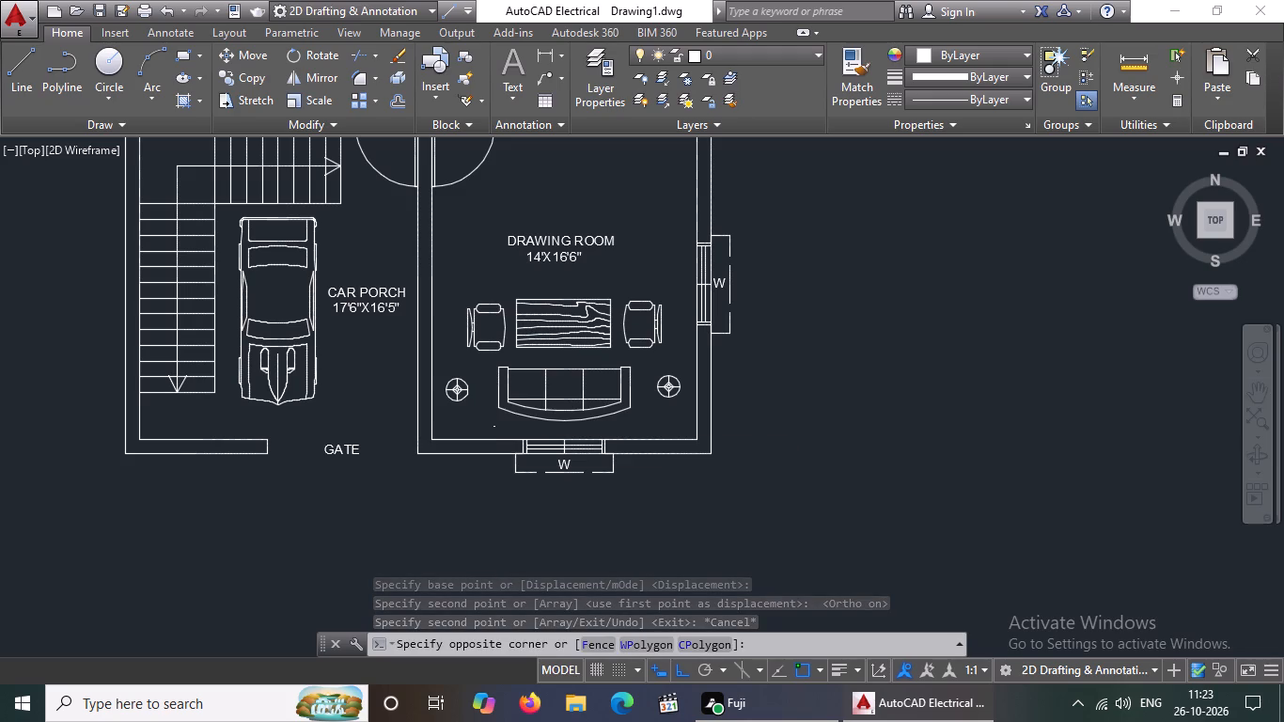
left_click(649, 500)
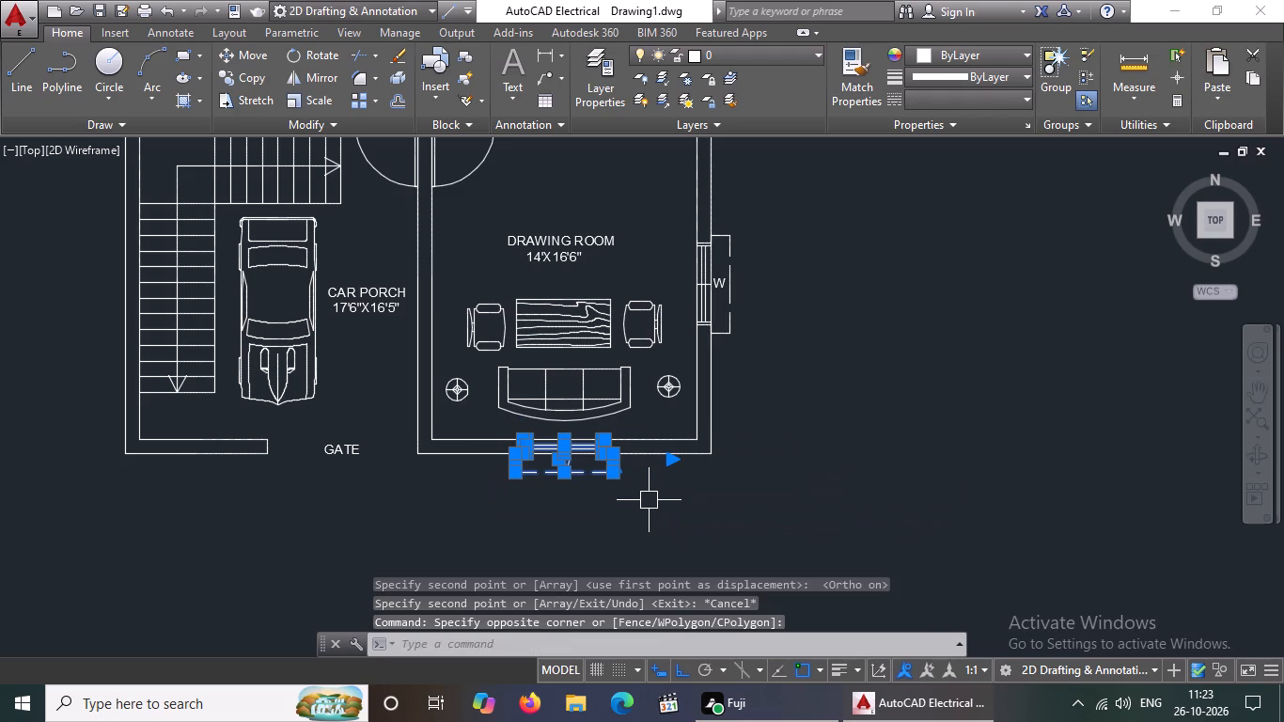
key("Delete")
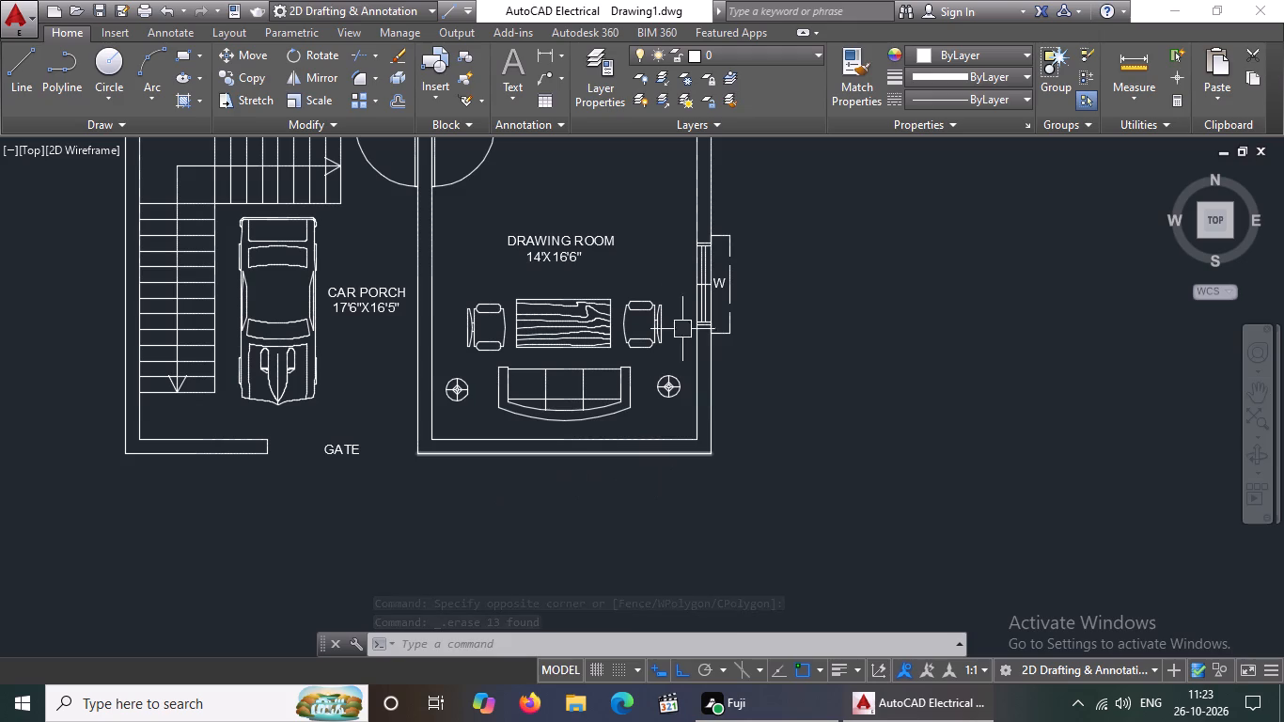
left_click(661, 229)
left_click(822, 388)
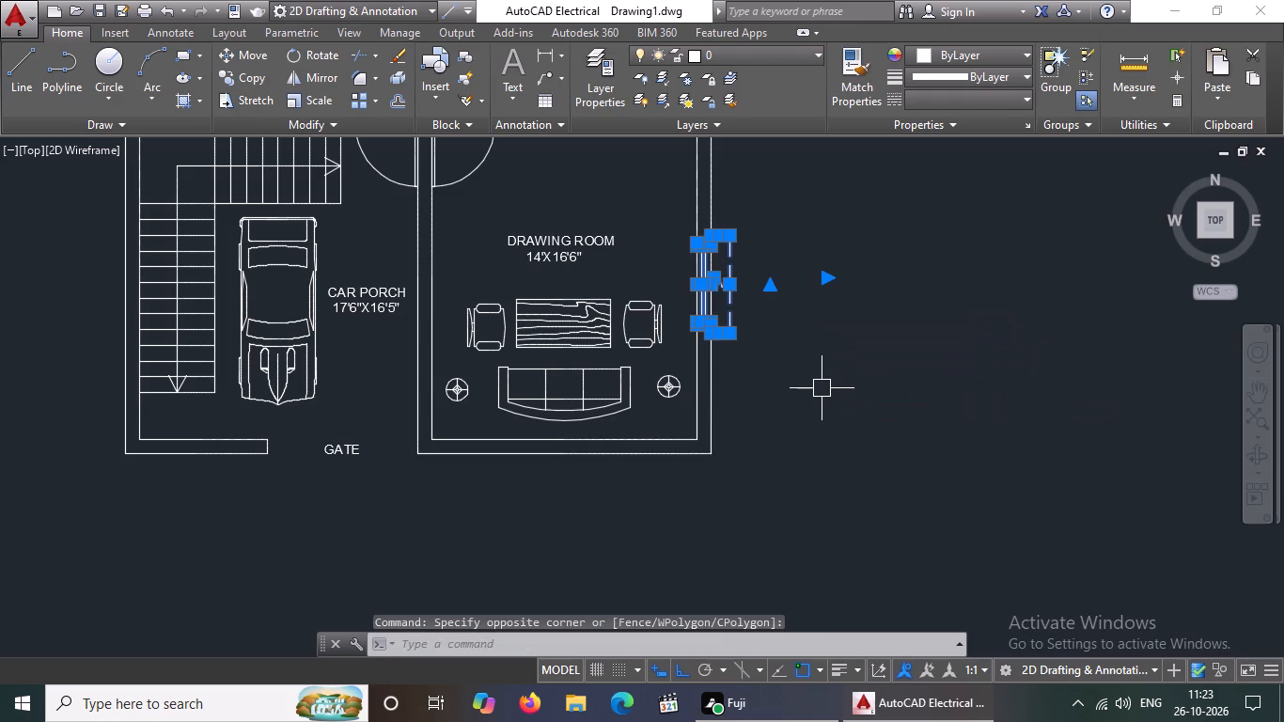
key("Delete")
Delete the sofa, both round lamps, the table and both chairs from the copied plan's drawing room.
left_click(576, 381)
key("Delete")
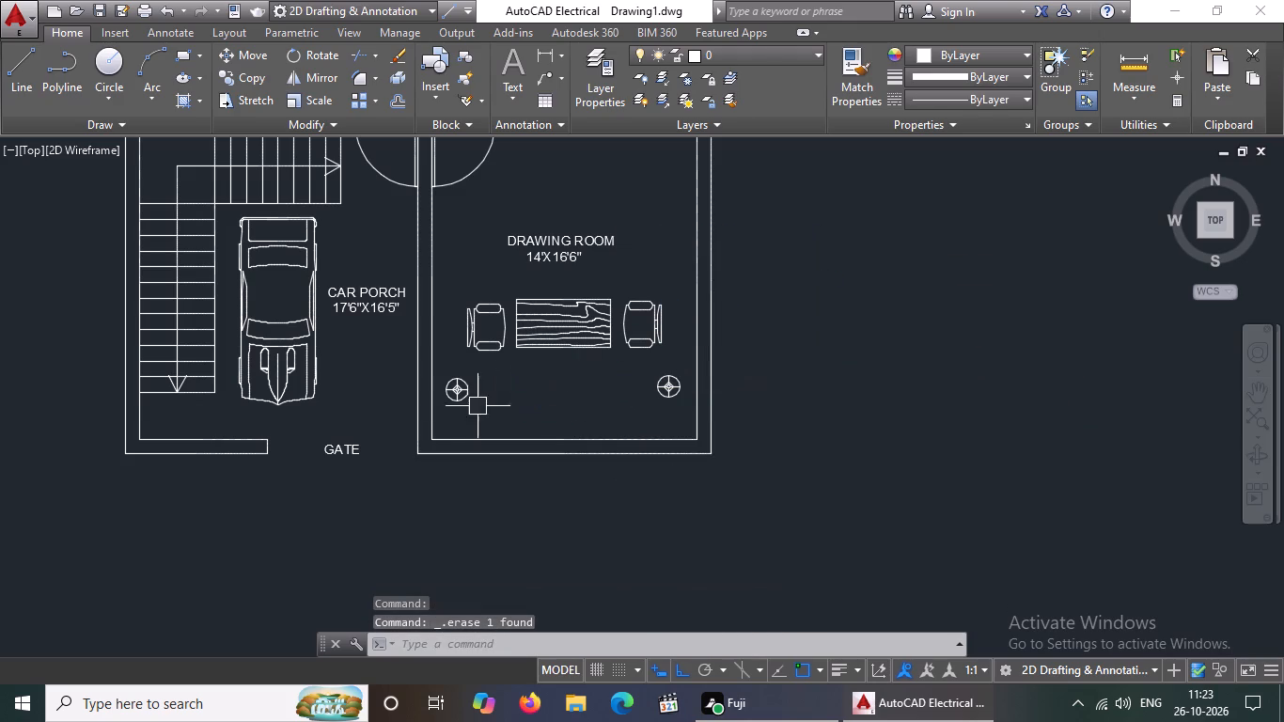
left_click(449, 389)
key("Delete")
left_click(660, 392)
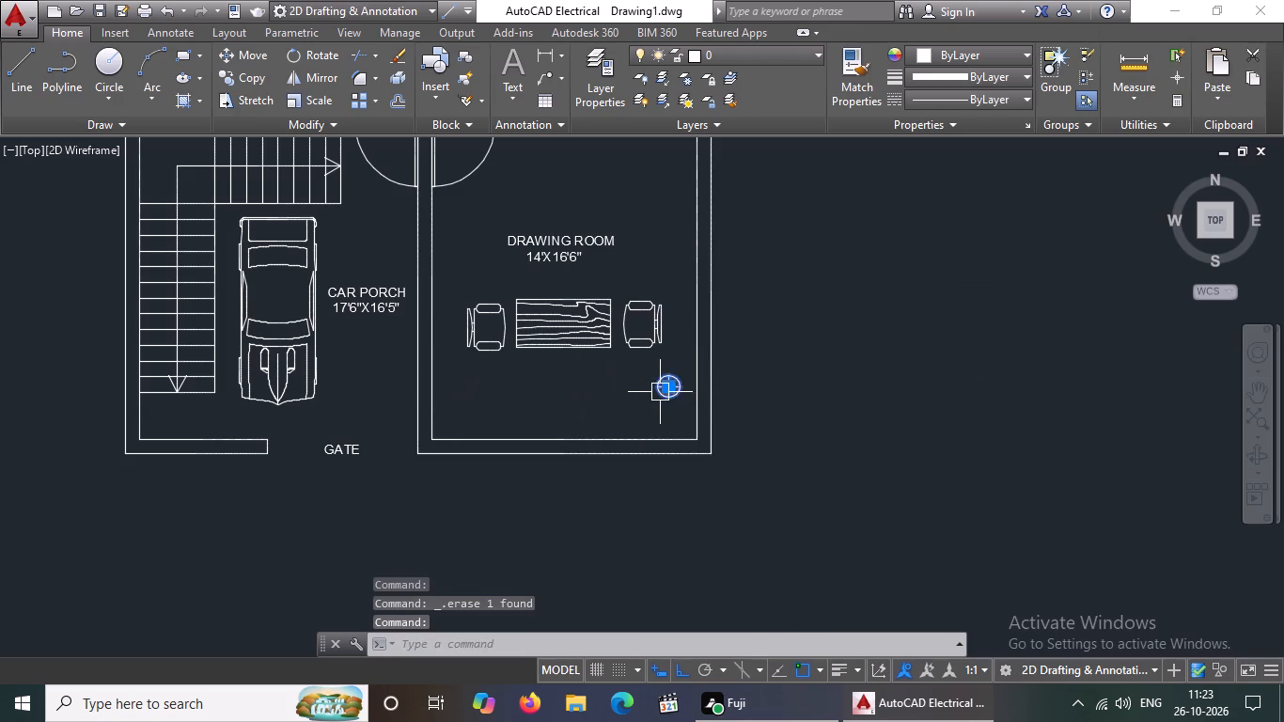
key("Delete")
left_click(544, 333)
key("Delete")
left_click(634, 321)
key("Delete")
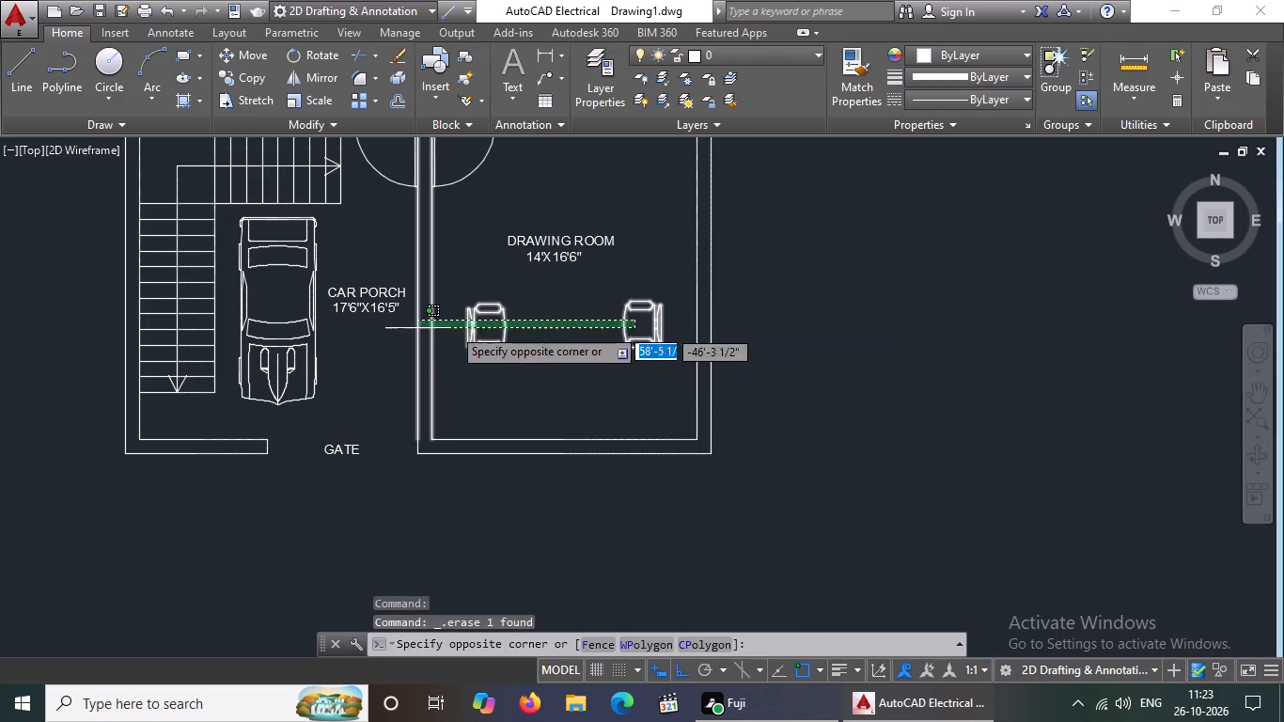
left_click(479, 329)
key("Delete")
Delete the DRAWING ROOM, GATE and CAR PORCH labels and the car from the copied plan.
left_click(544, 262)
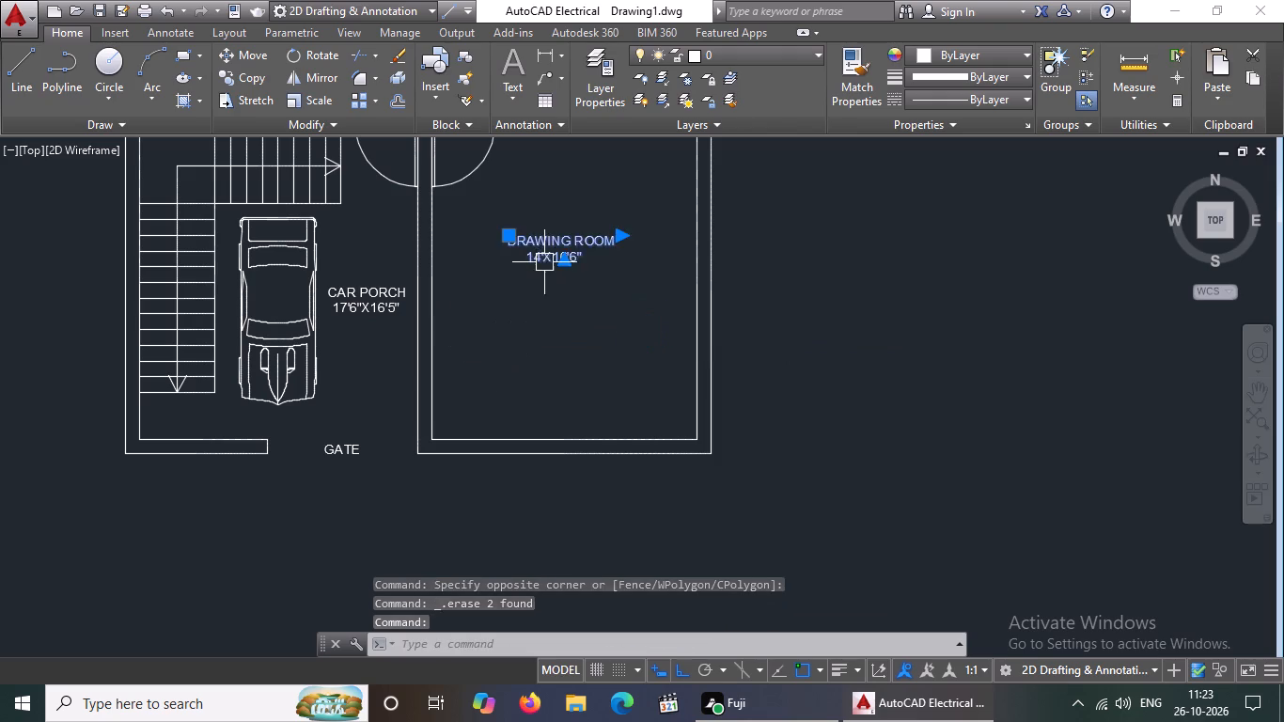
key("Delete")
left_click(357, 444)
key("Delete")
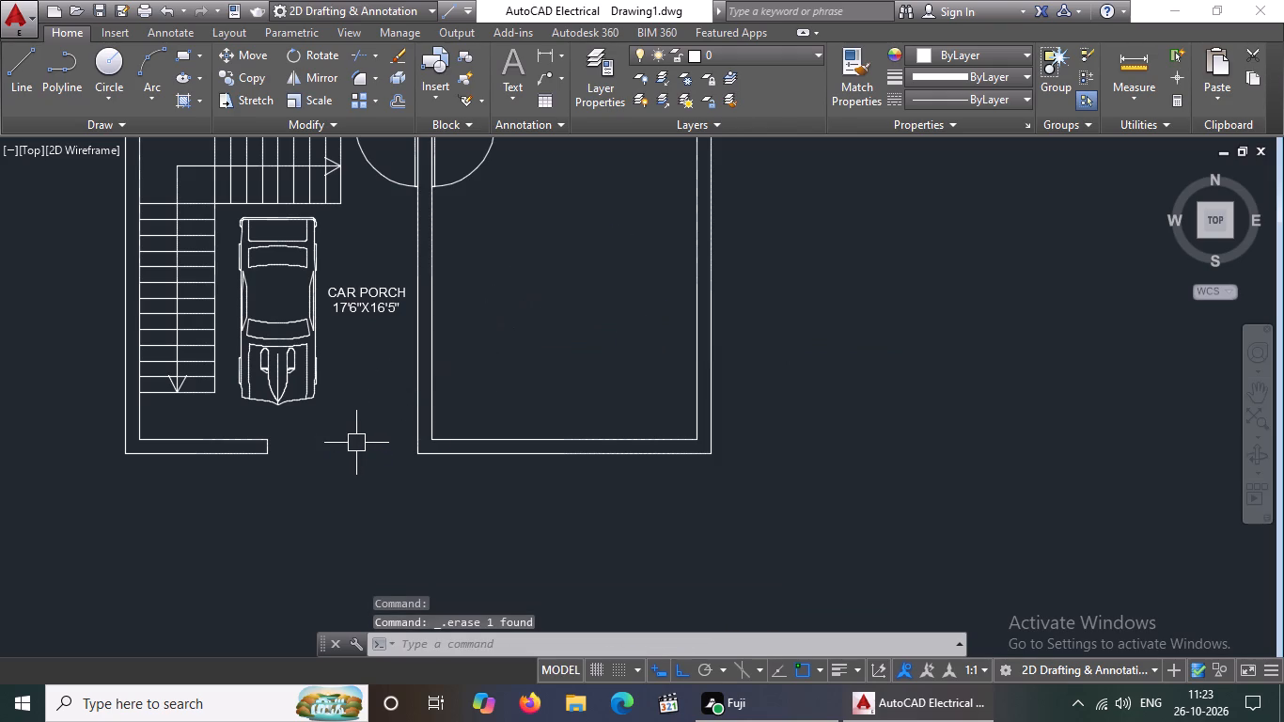
left_click(376, 305)
key("Delete")
left_click_drag(259, 329, 259, 337)
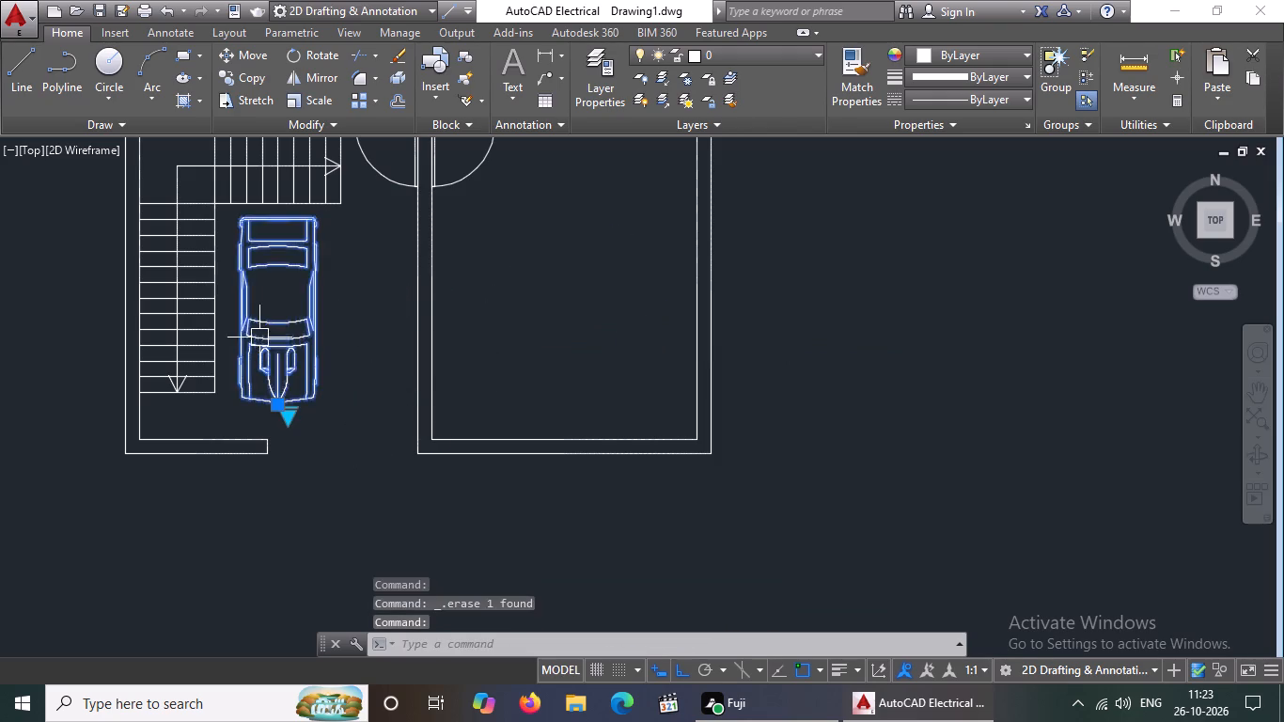
key("Delete")
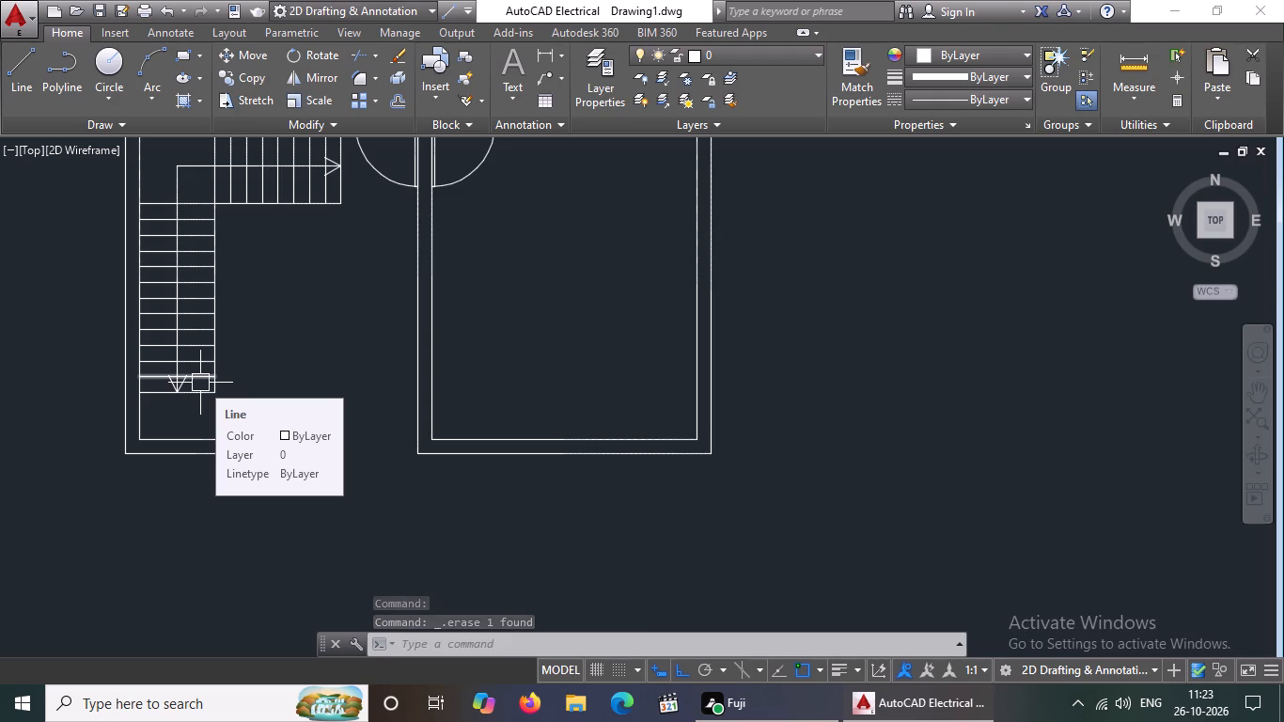
Trim parts of the lowest stair treads and the west half of the flight's top line in the copied plan.
type("TR")
key("Return")
key("Return")
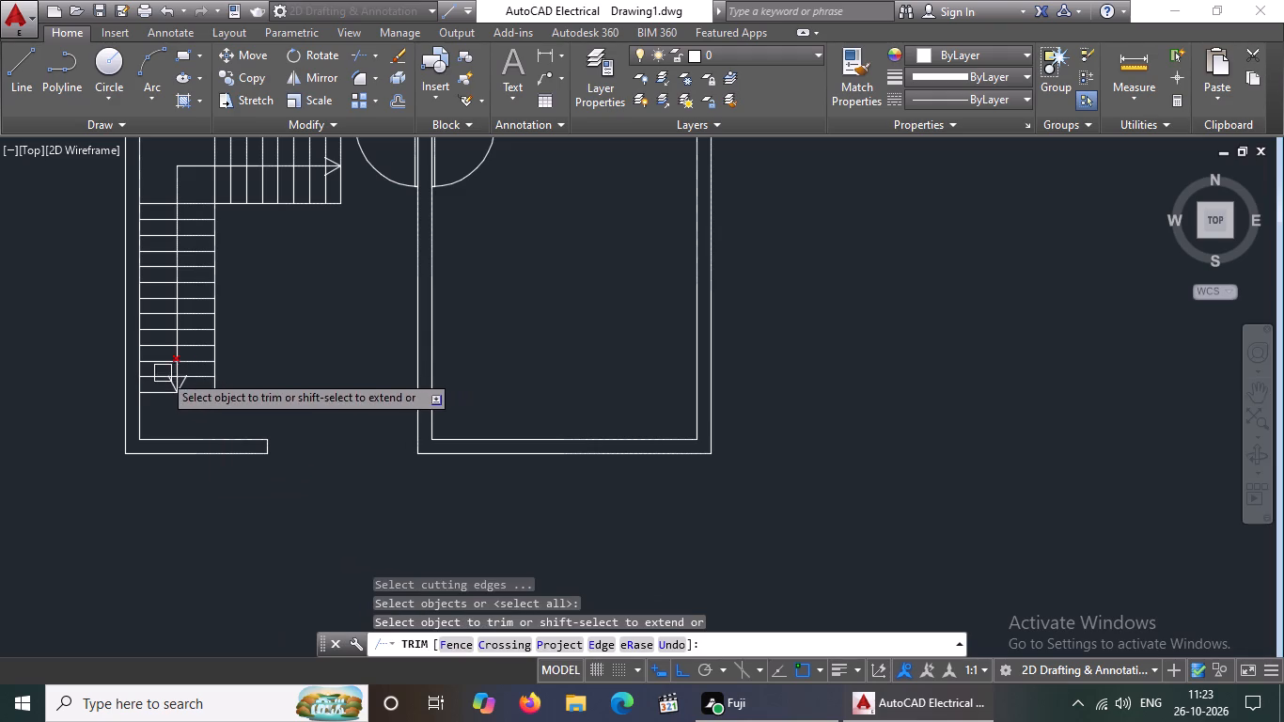
left_click(199, 393)
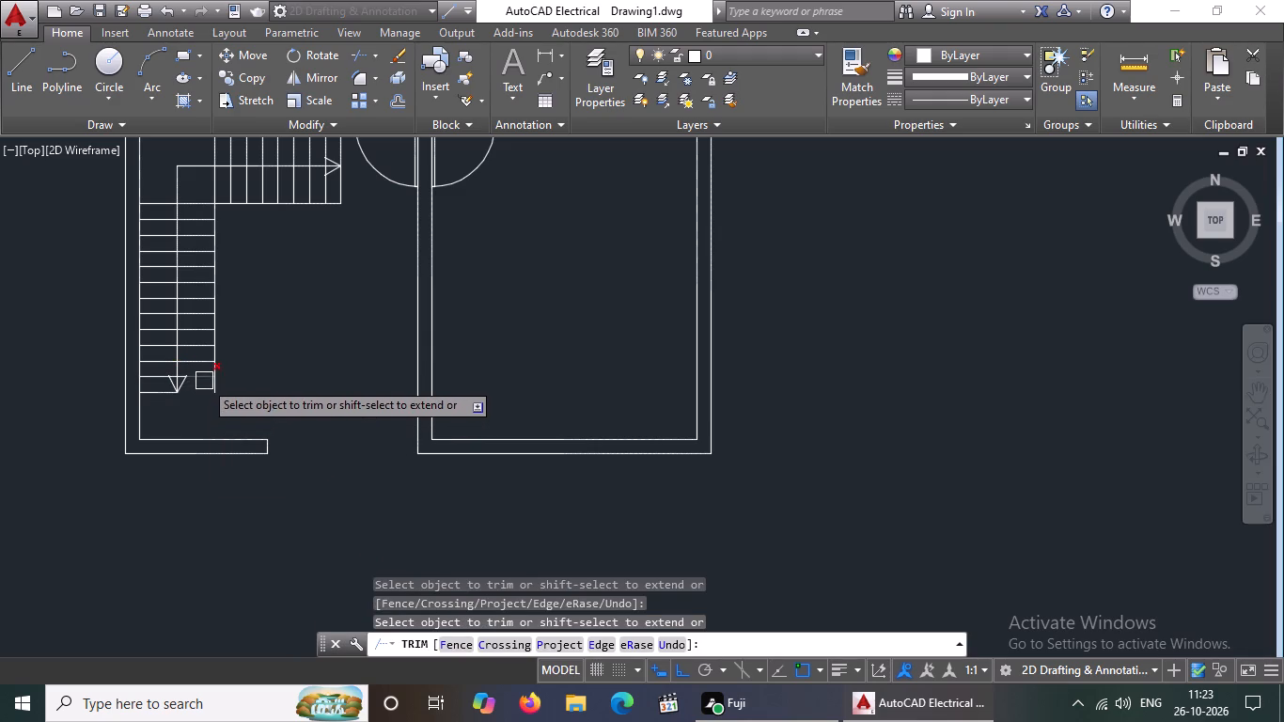
left_click(204, 381)
left_click(201, 367)
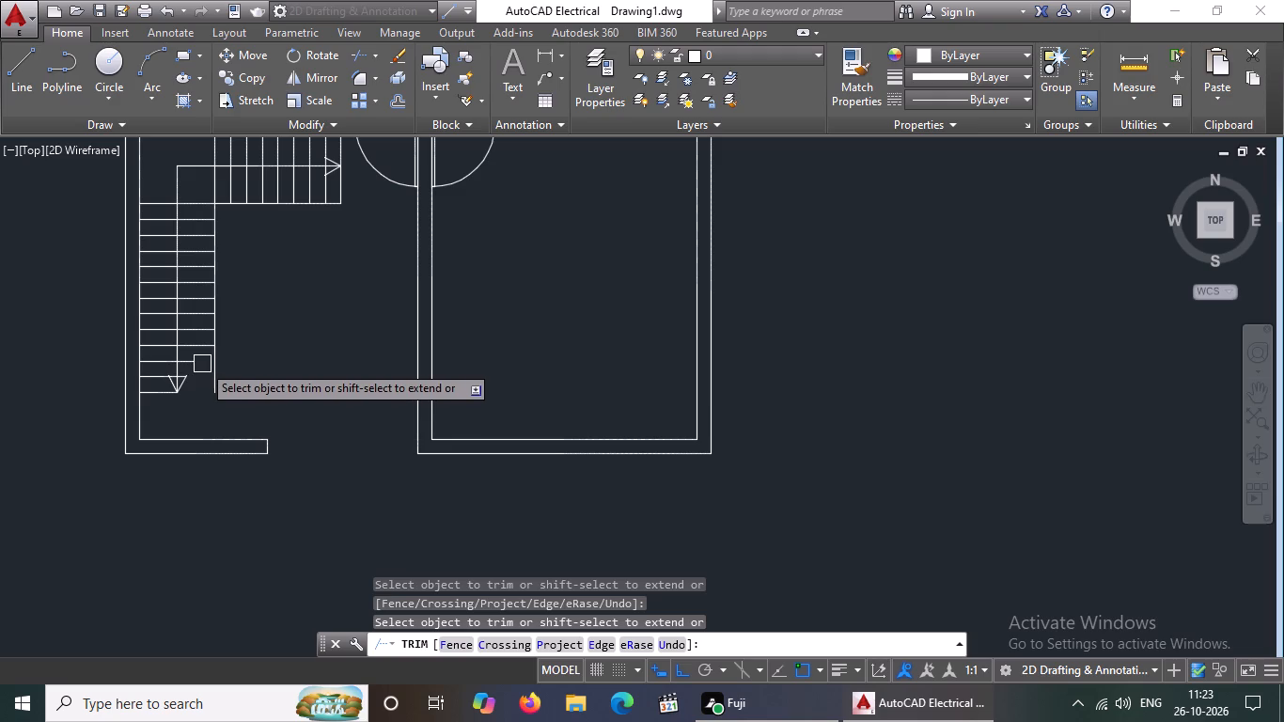
left_click(203, 348)
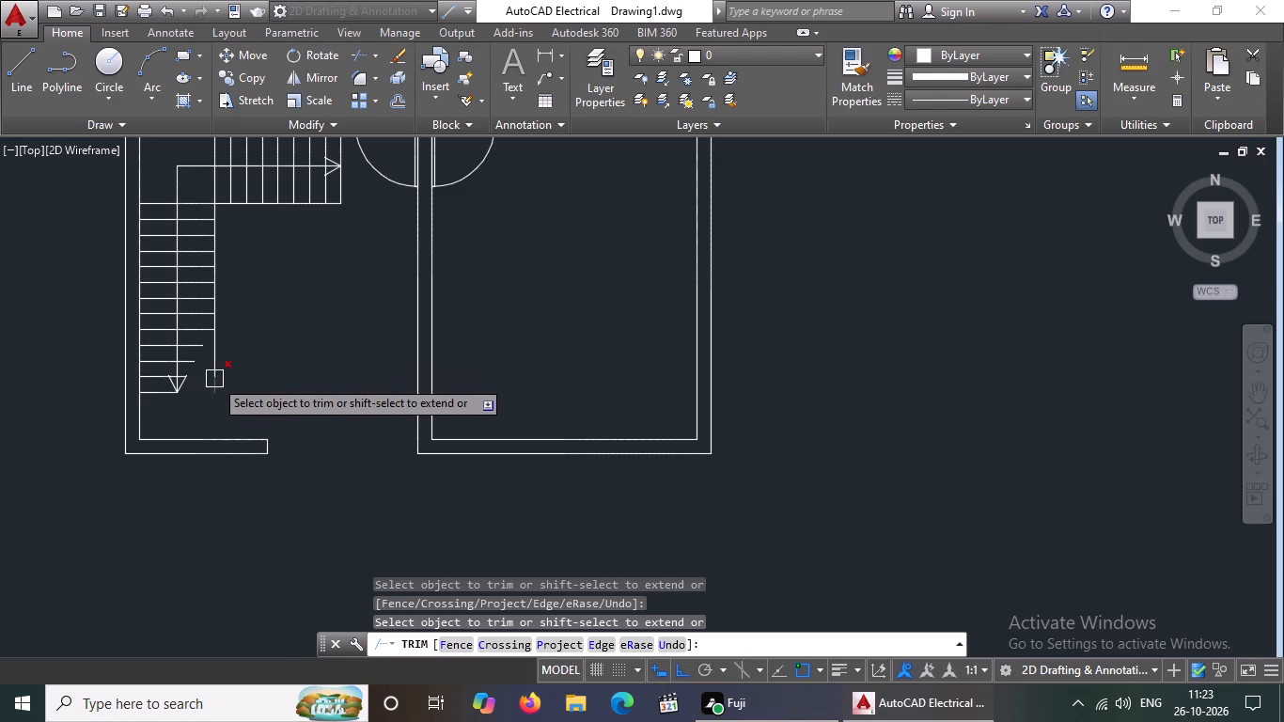
left_click(146, 371)
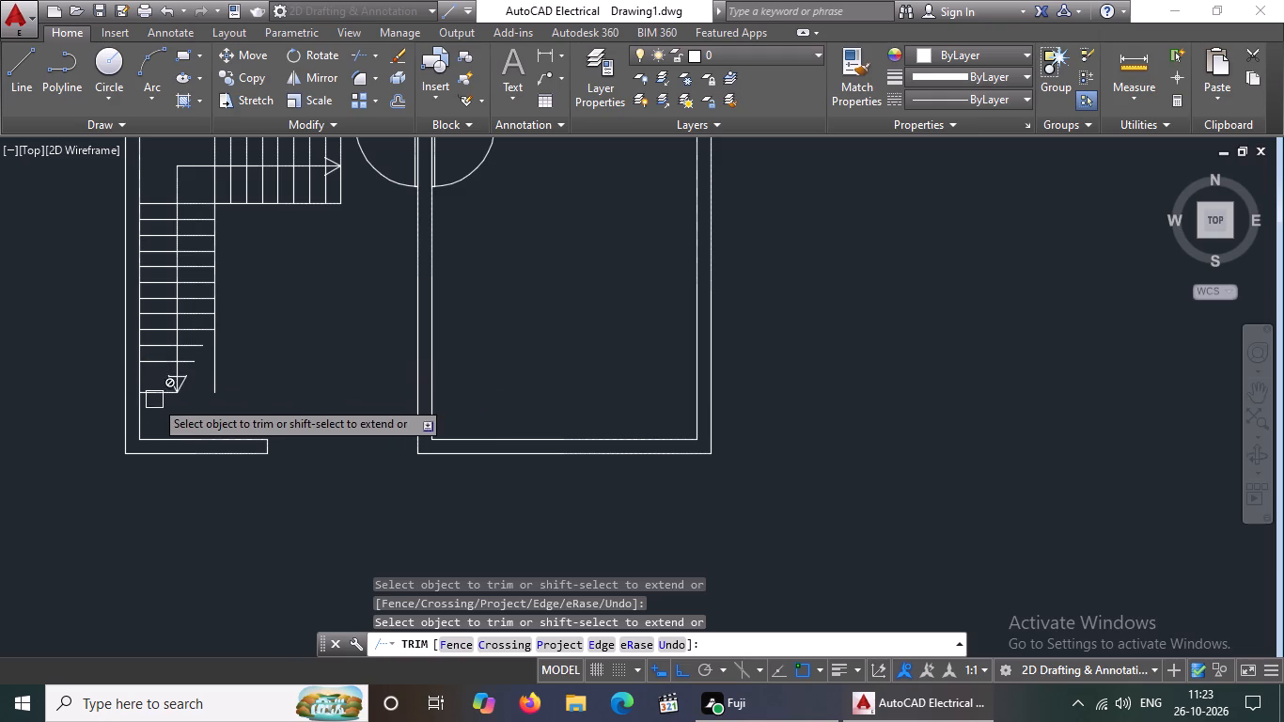
left_click(160, 394)
left_click(155, 389)
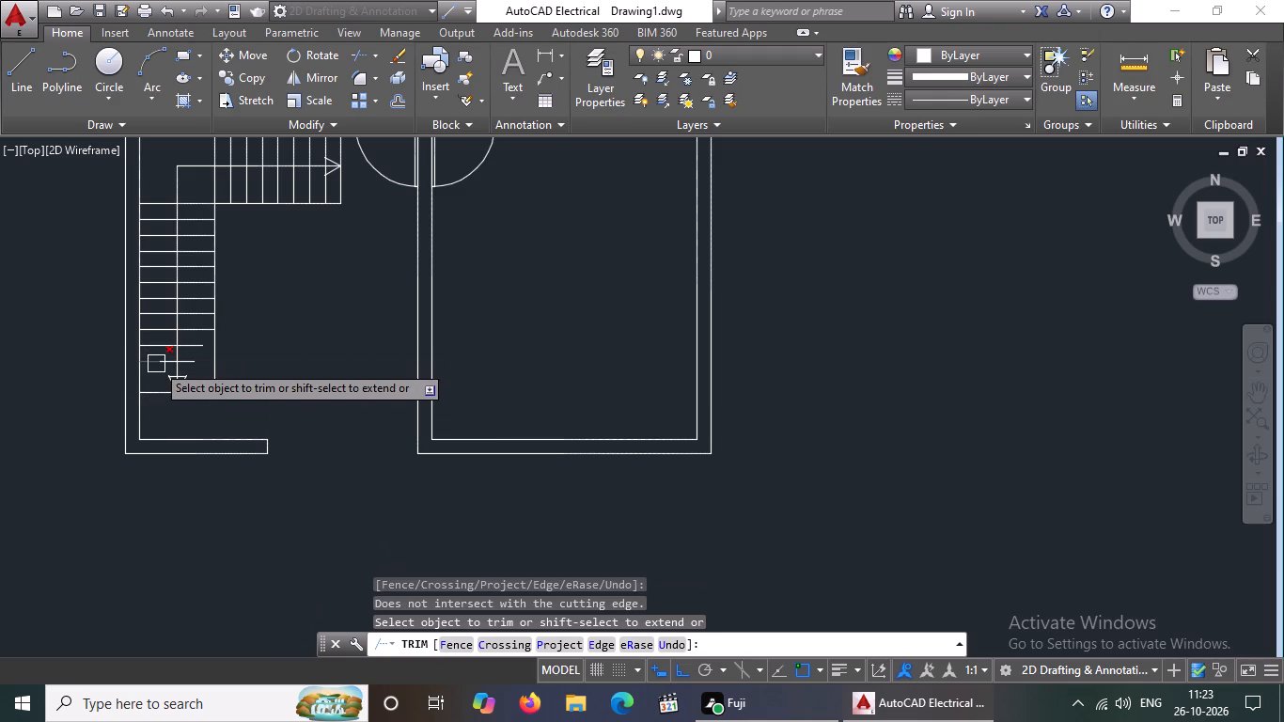
left_click(157, 364)
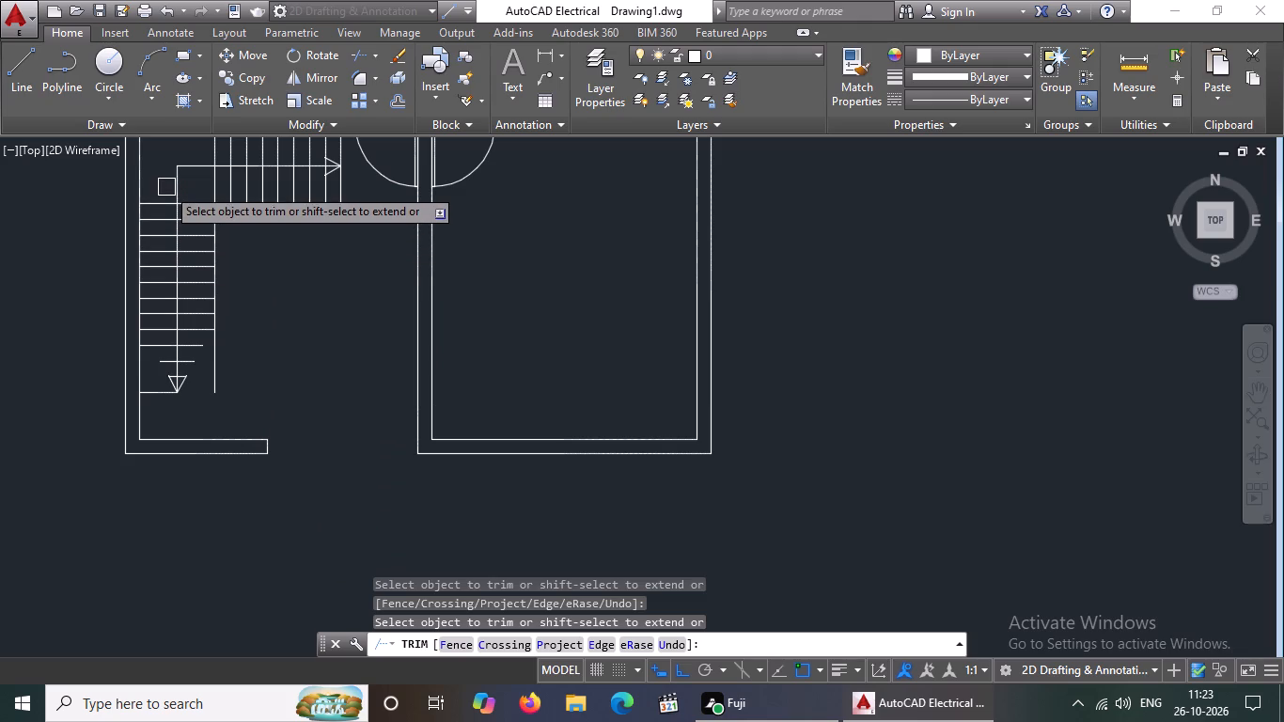
left_click(163, 209)
key("Escape")
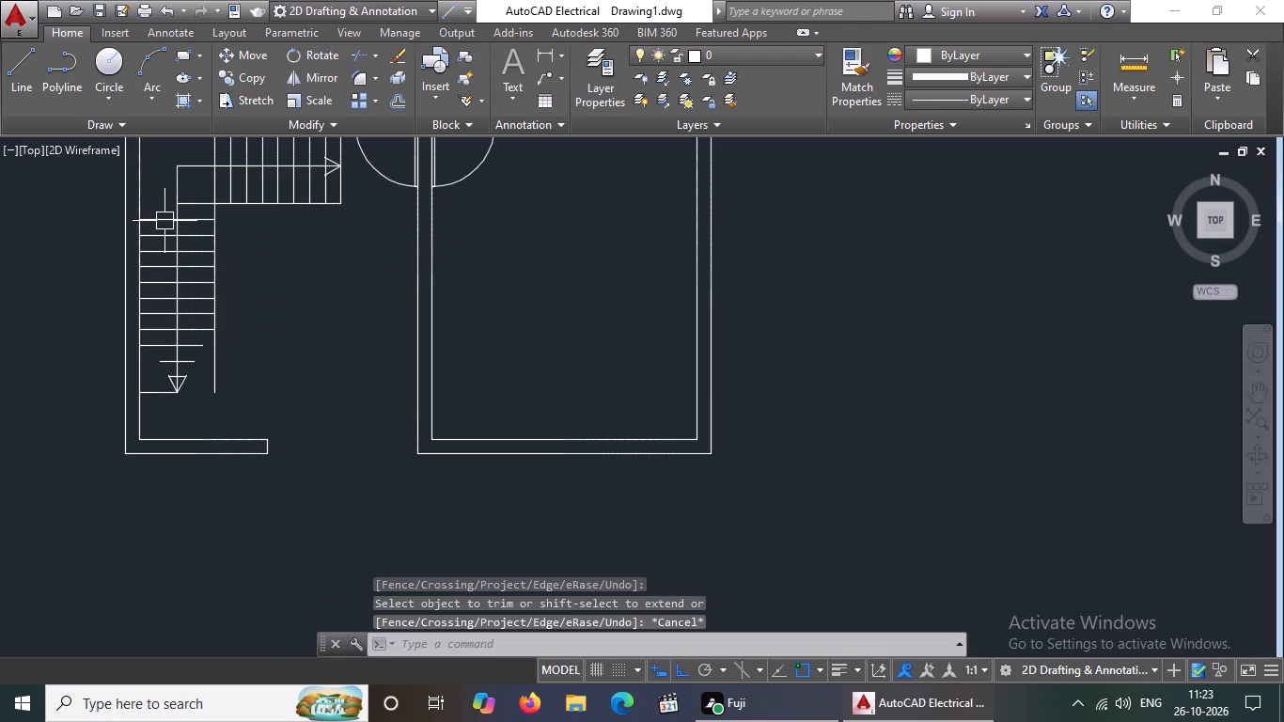
Delete the bottom line and the three lowest full treads of the copied plan's lower stair flight, keeping the short tread by the arrow.
left_click(164, 198)
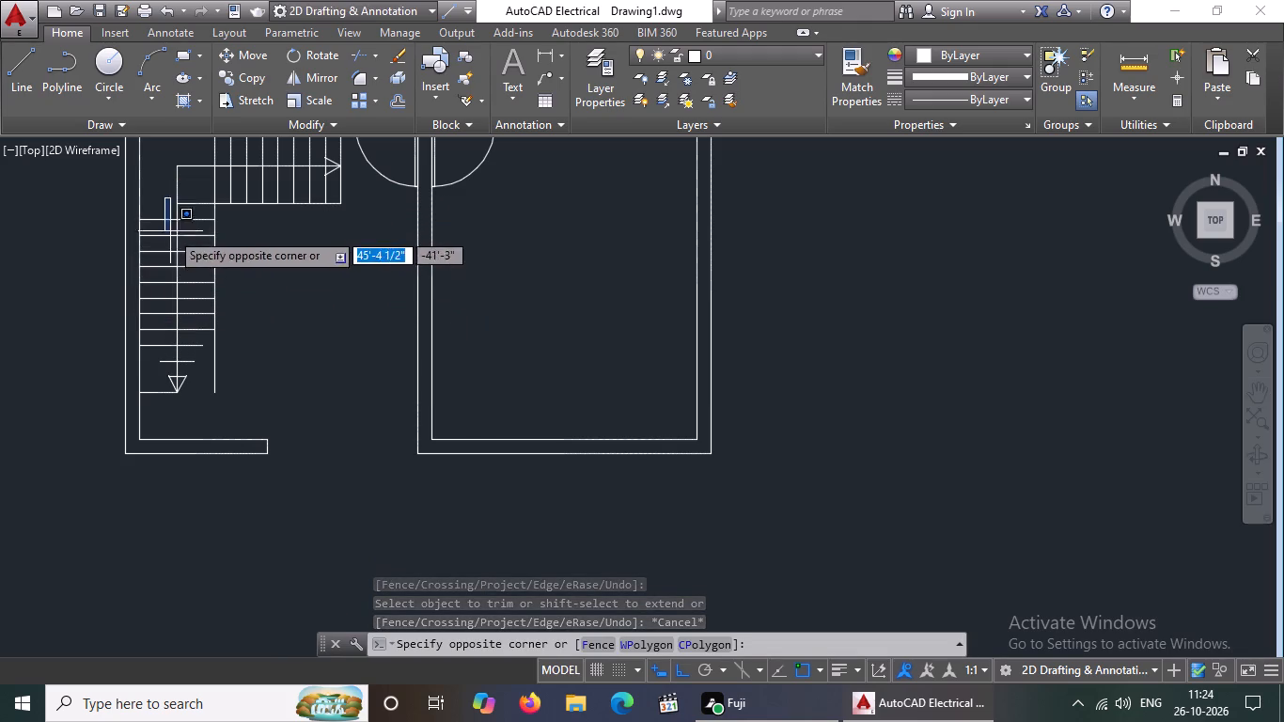
double_click(165, 221)
key("Delete")
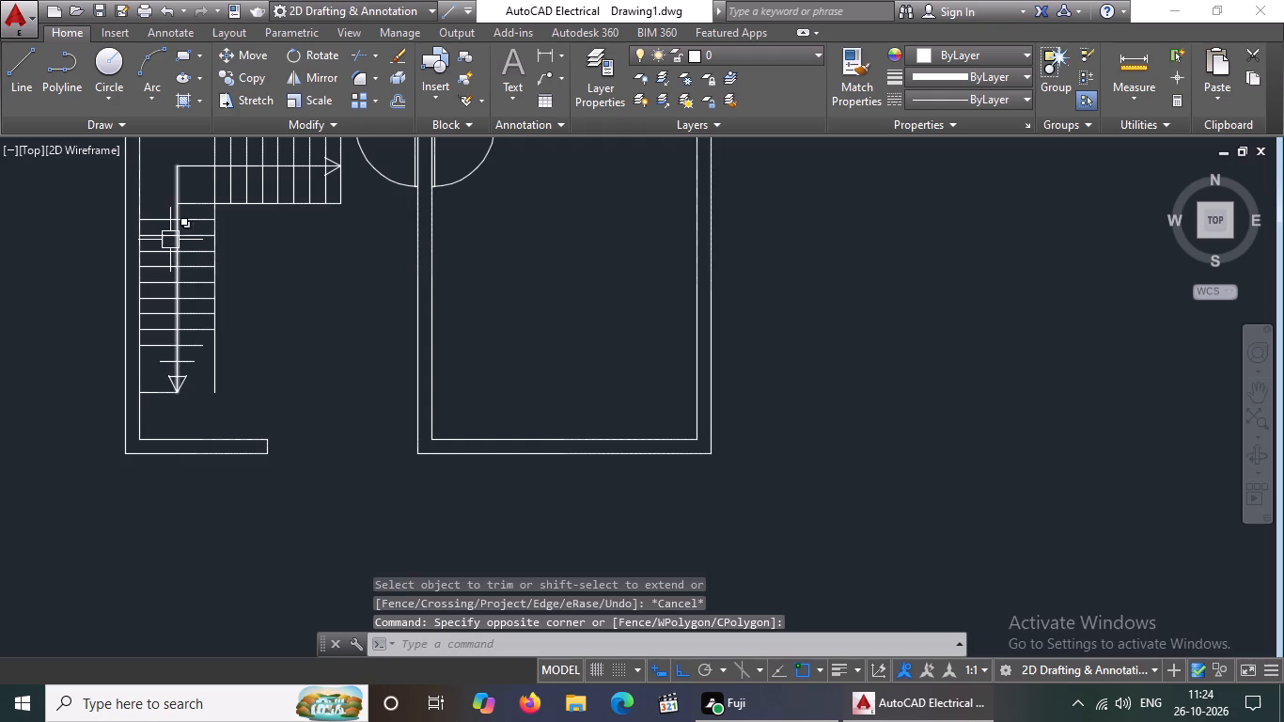
left_click(163, 390)
key("Delete")
left_click(163, 346)
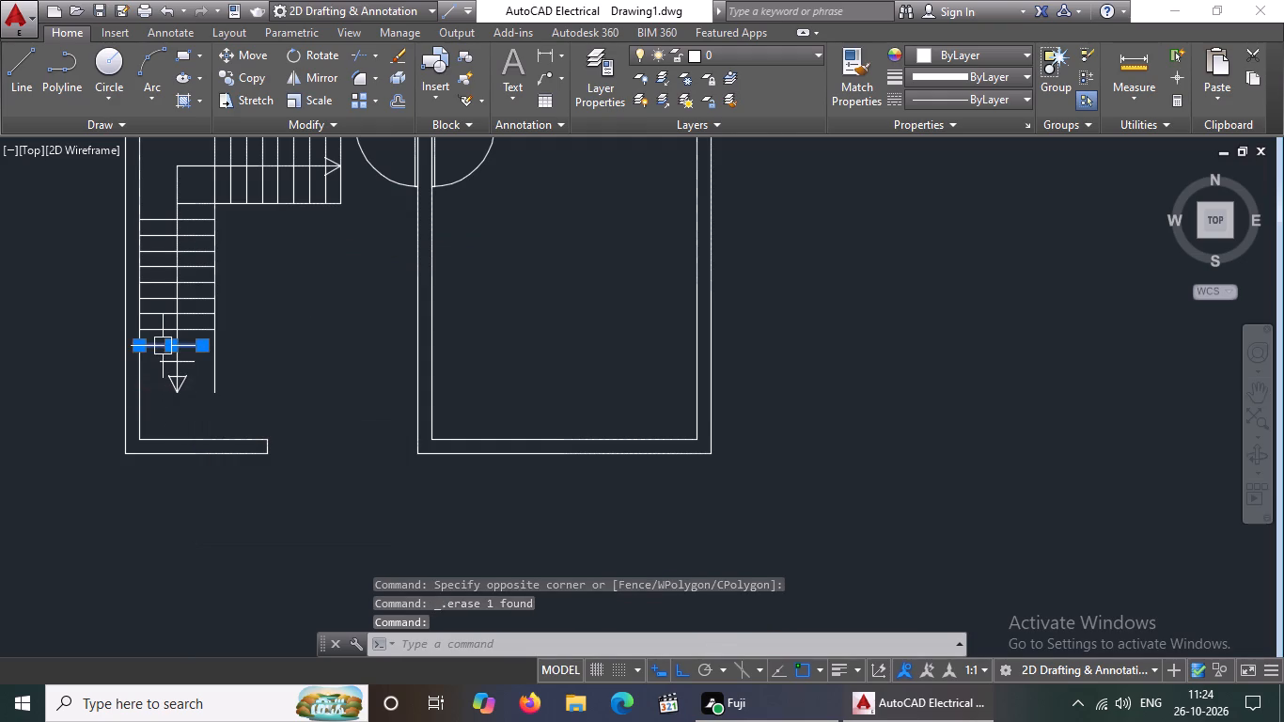
key("Delete")
left_click(167, 328)
key("Delete")
left_click(153, 314)
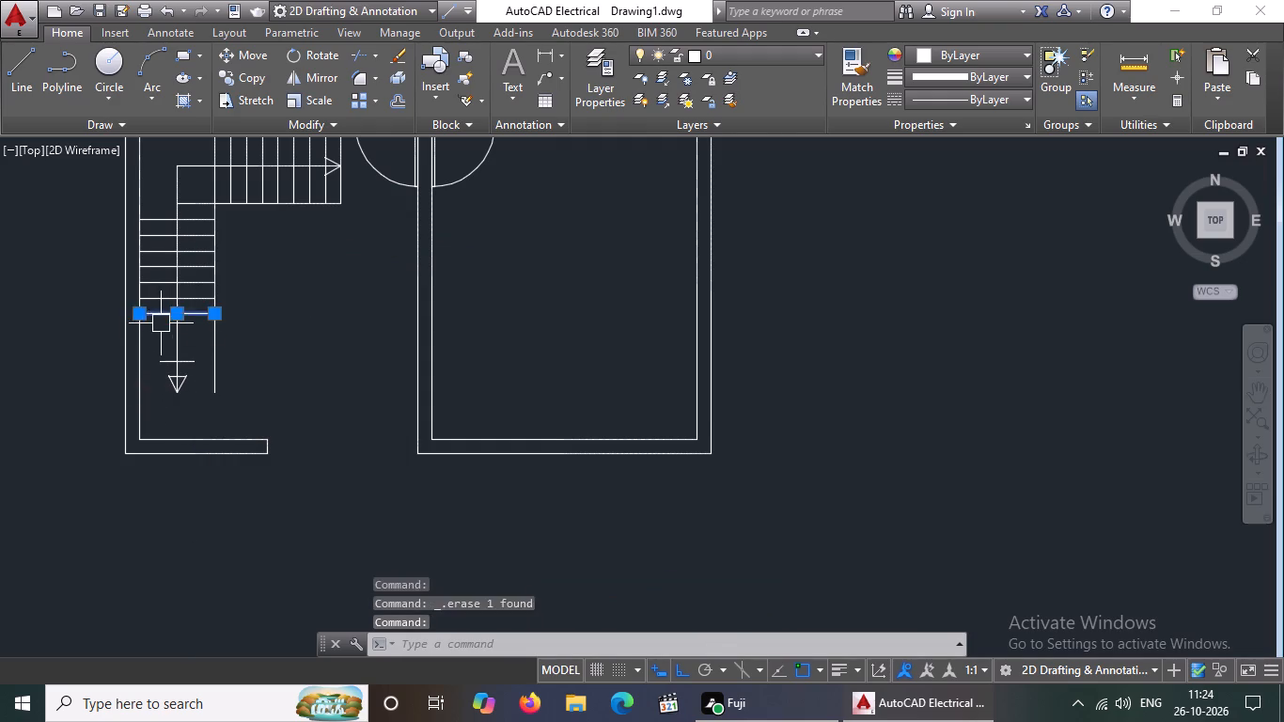
key("Delete")
Delete the lower stair flight's vertical direction line, its arrowhead and the short tread above it in the copied plan.
left_click_drag(170, 299, 178, 315)
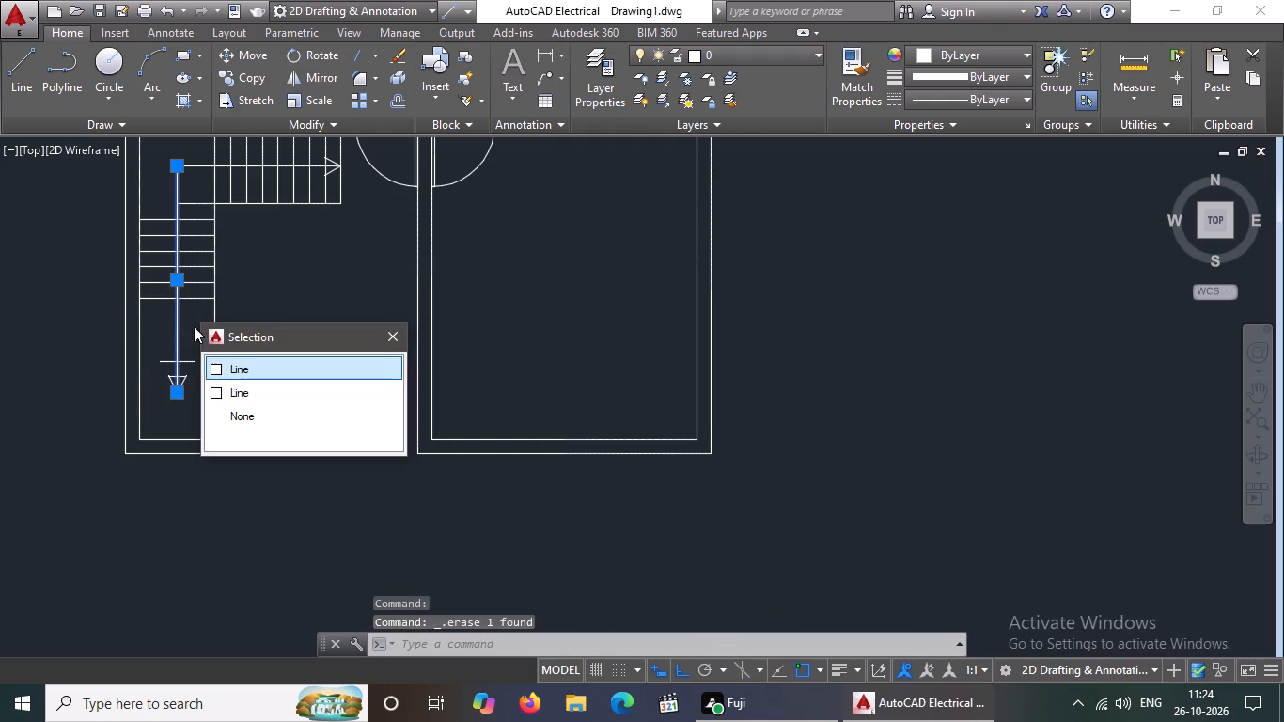
key("Delete")
key("End")
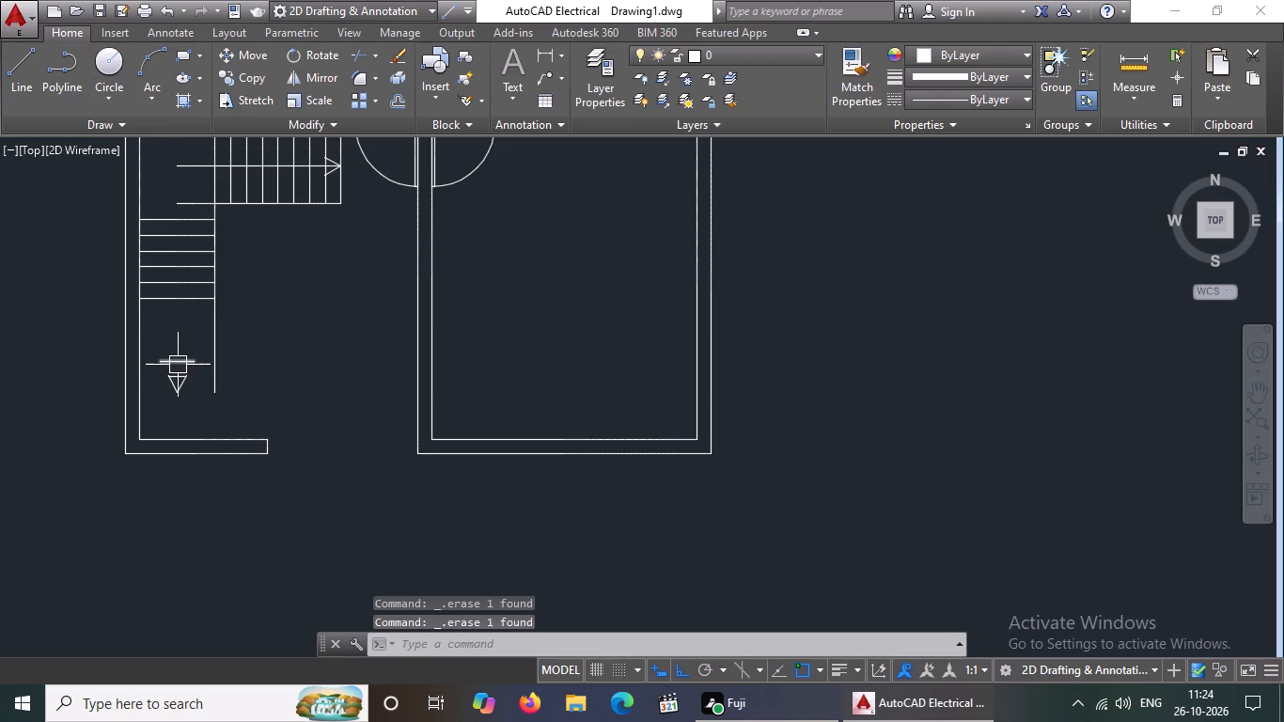
left_click(149, 341)
left_click(200, 402)
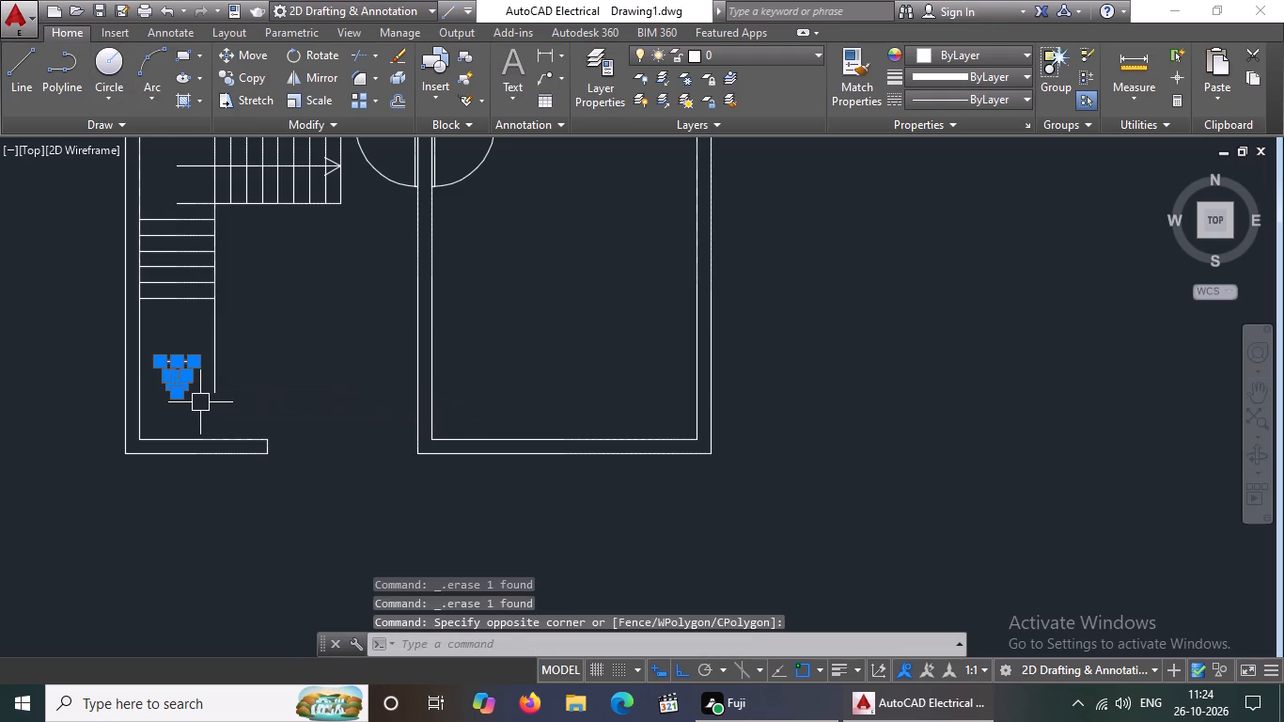
key("Delete")
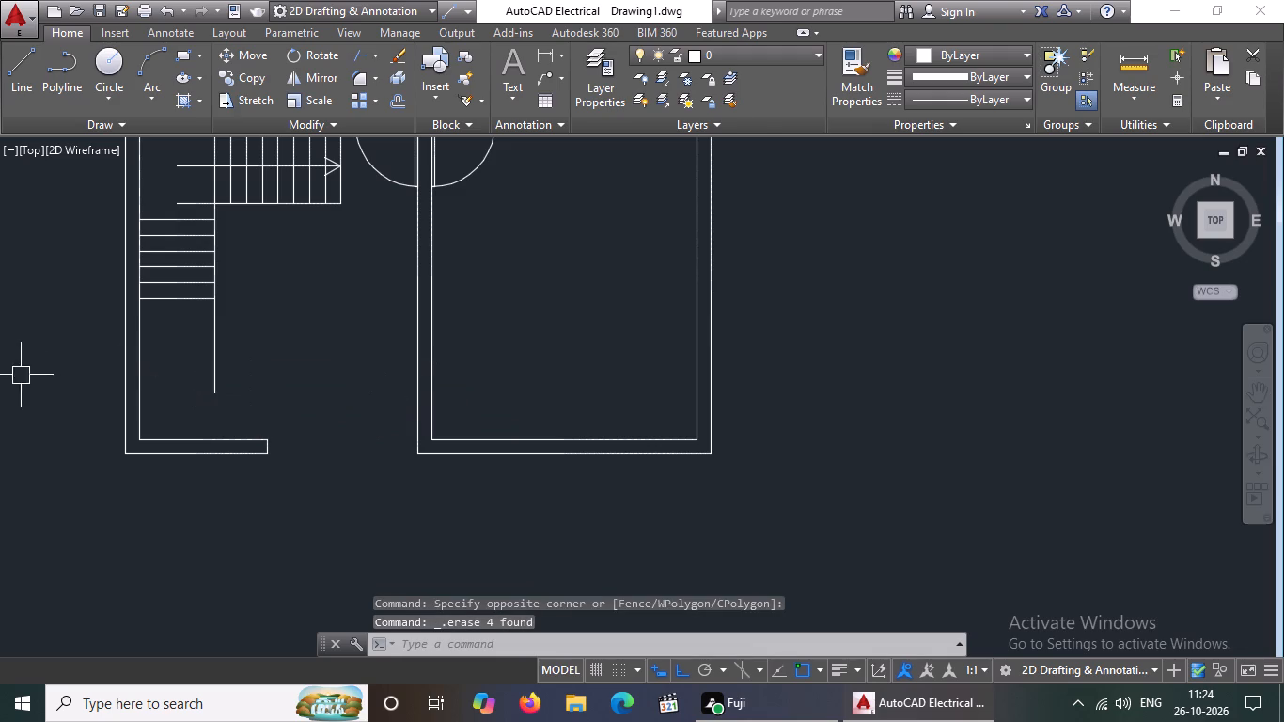
Delete the lower stair flight's east edge line, its six remaining treads and the landing line in the copied plan.
scroll(135, 426, "down", 1)
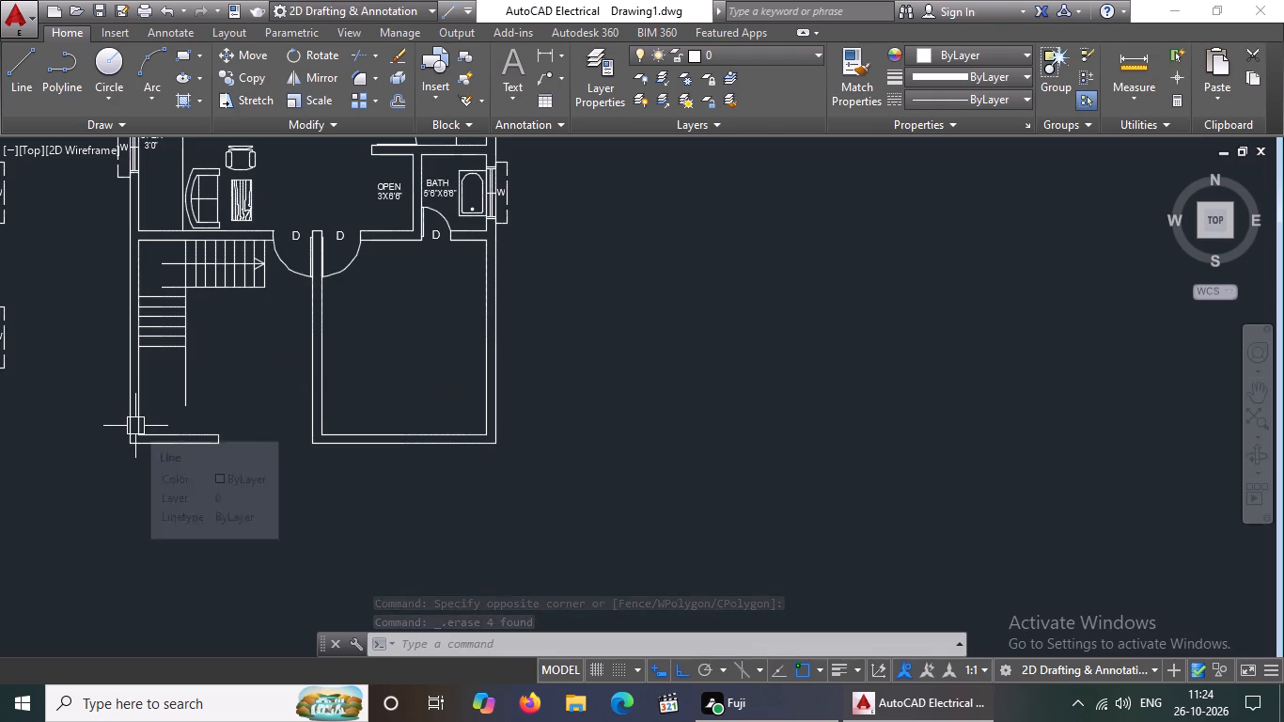
scroll(181, 349, "up", 2)
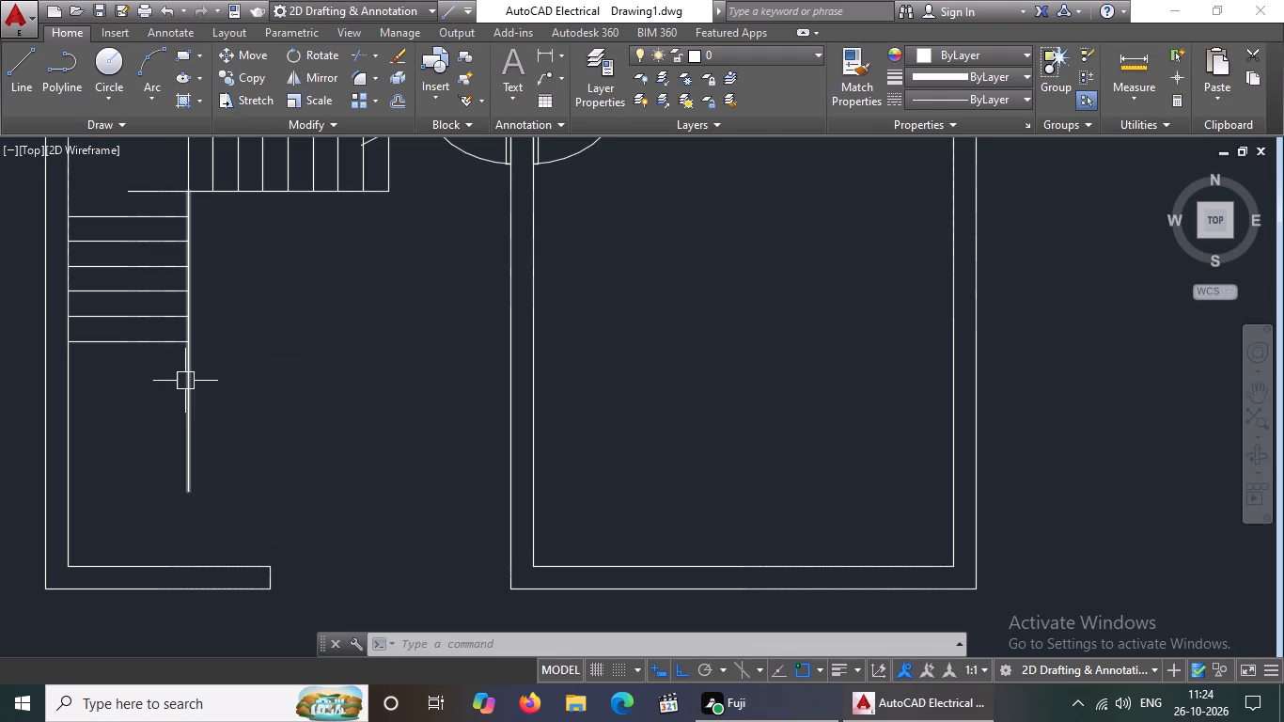
left_click(186, 381)
key("Delete")
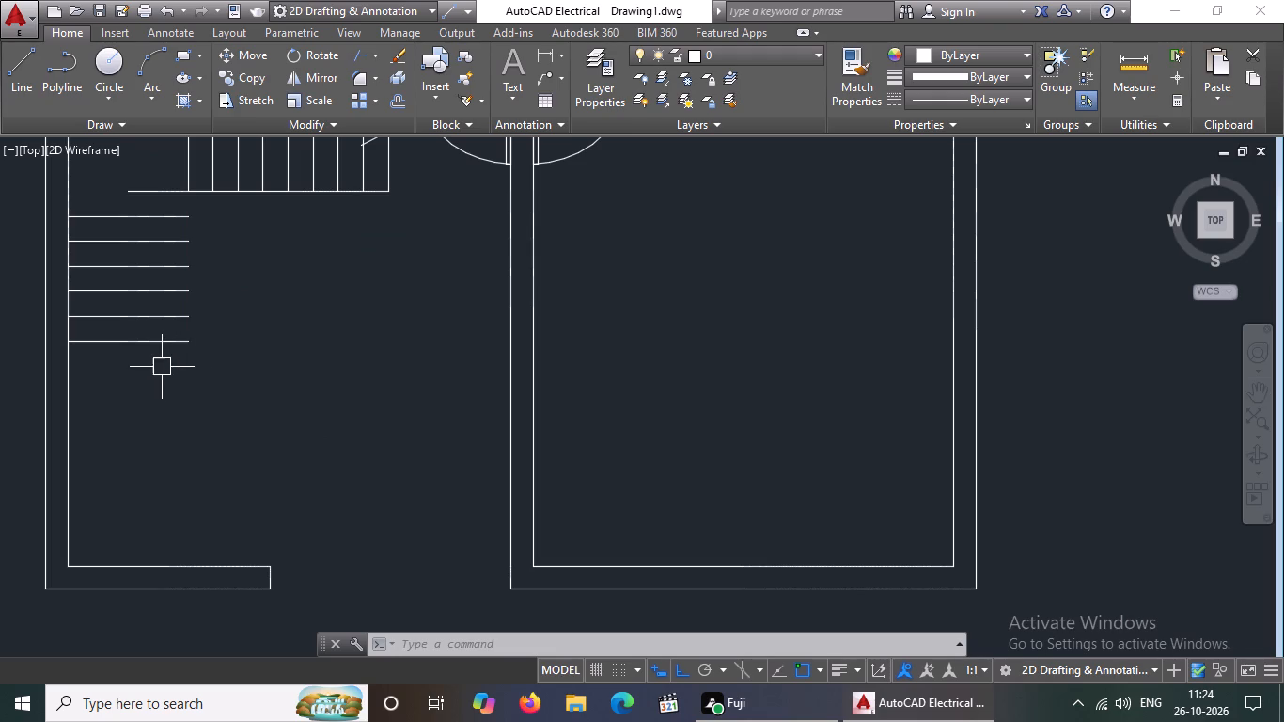
left_click(169, 341)
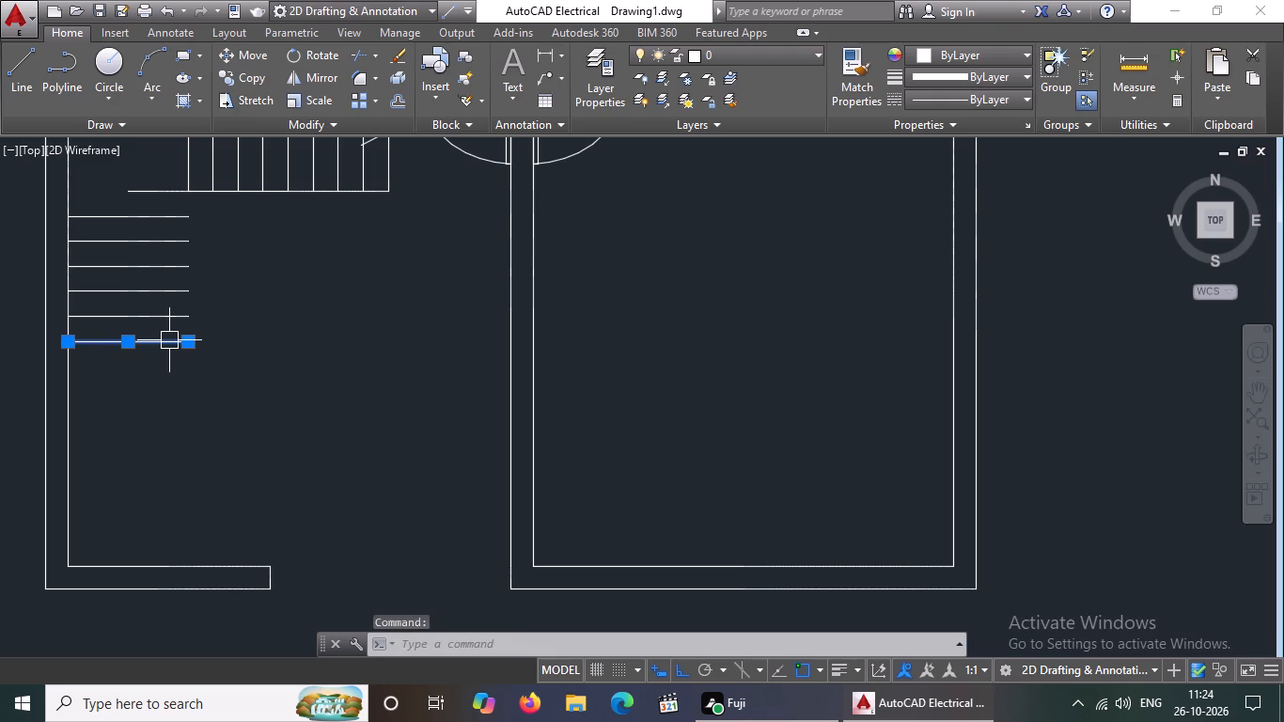
key("Delete")
left_click(164, 310)
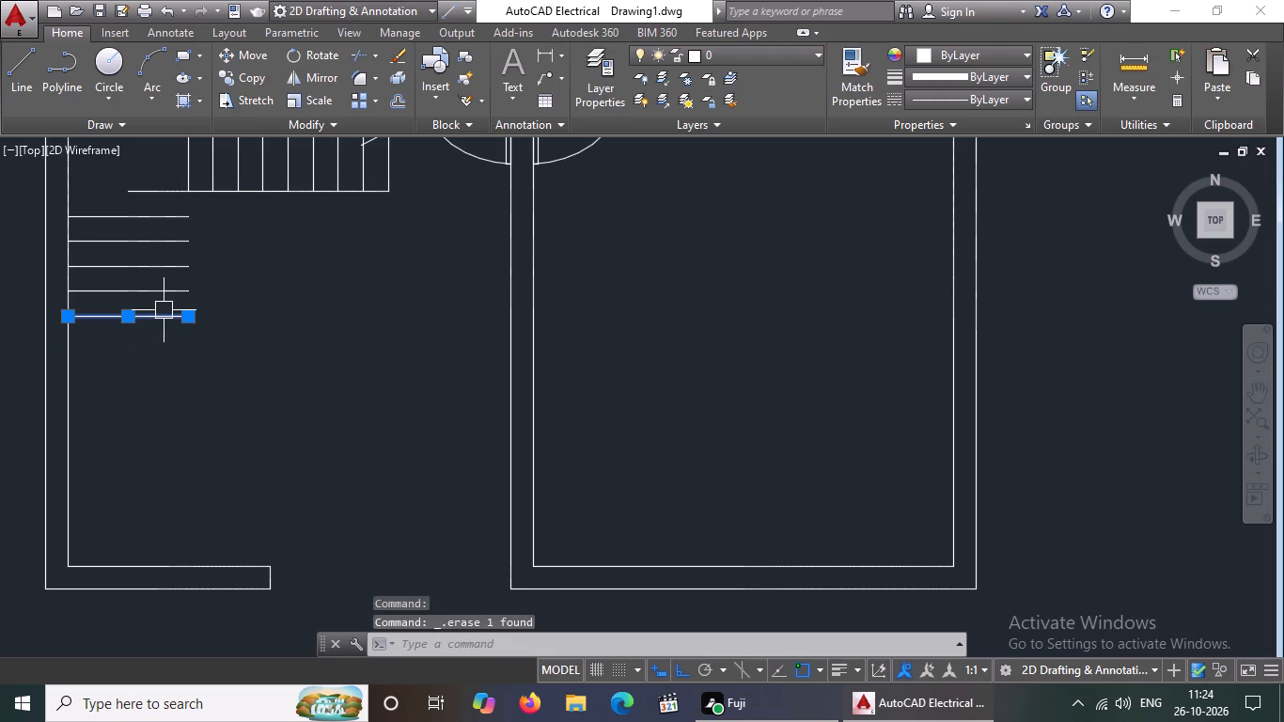
key("Delete")
left_click(109, 294)
key("Delete")
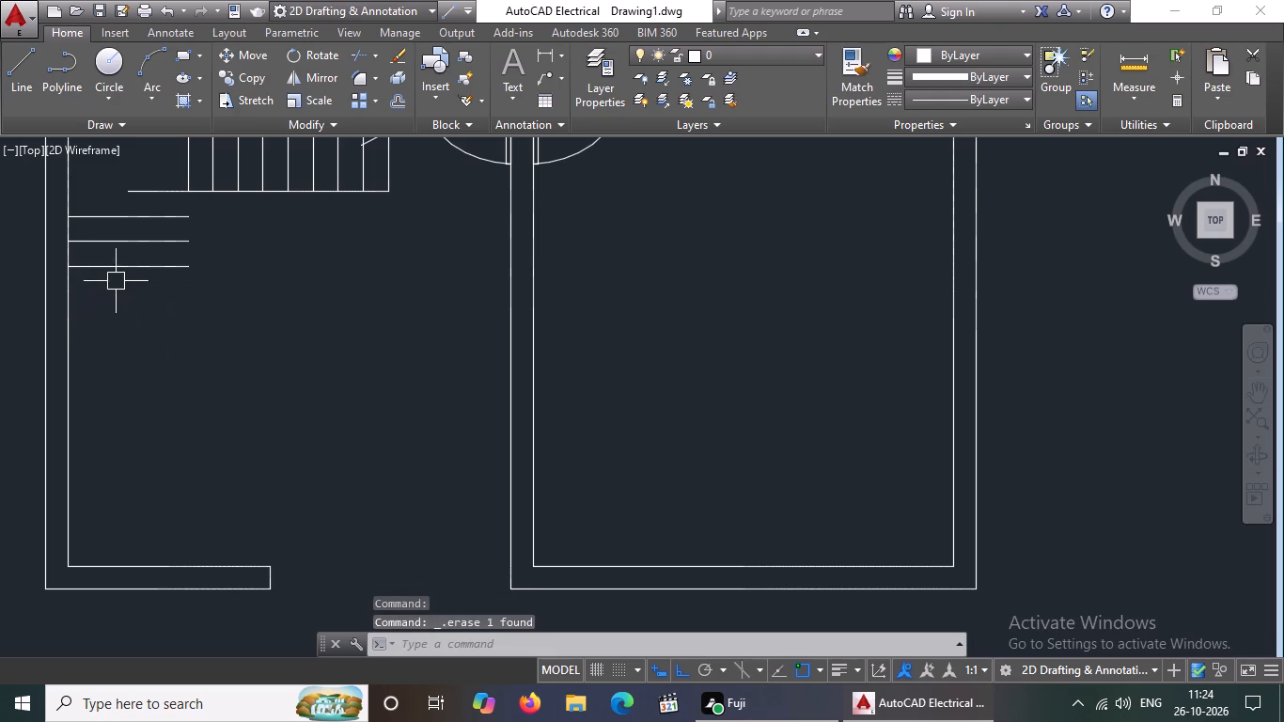
left_click(122, 274)
key("Delete")
left_click(126, 245)
key("Delete")
left_click(128, 223)
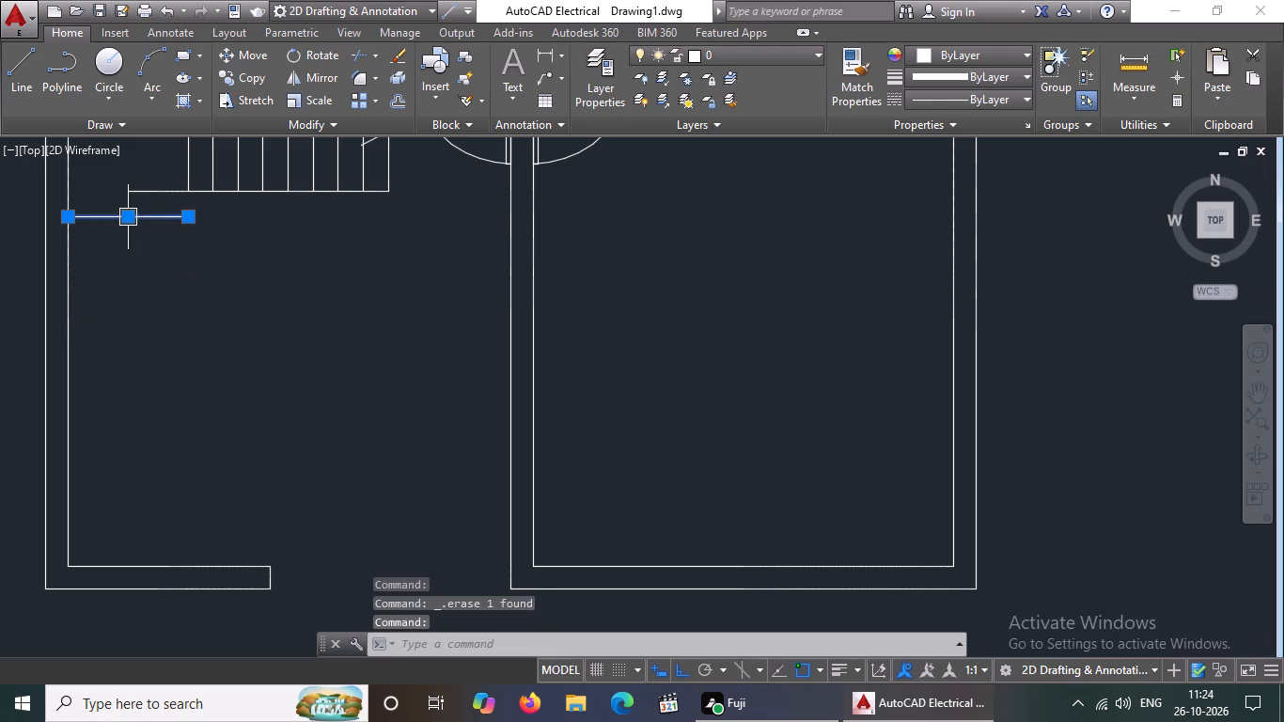
key("Delete")
left_click(165, 188)
key("Delete")
Delete the upper stair flight's horizontal direction line and its arrowhead from the copied plan.
scroll(211, 208, "down", 3)
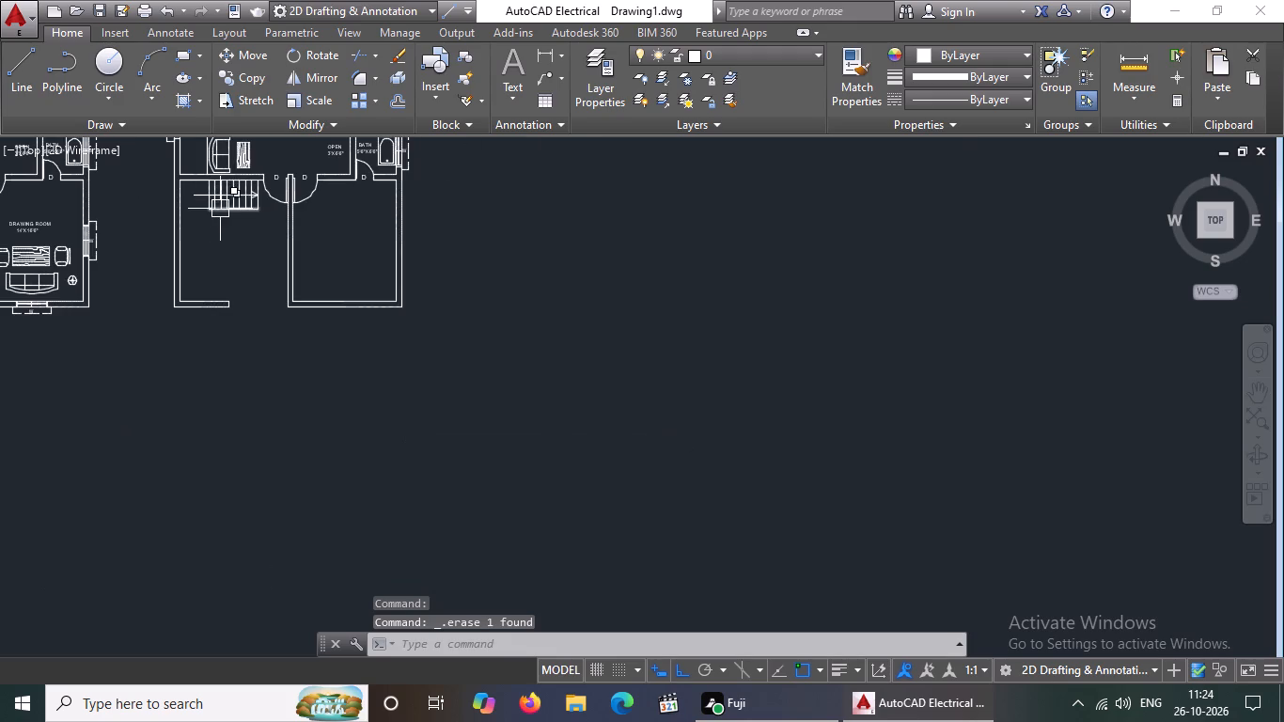
scroll(231, 151, "up", 3)
left_click(93, 326)
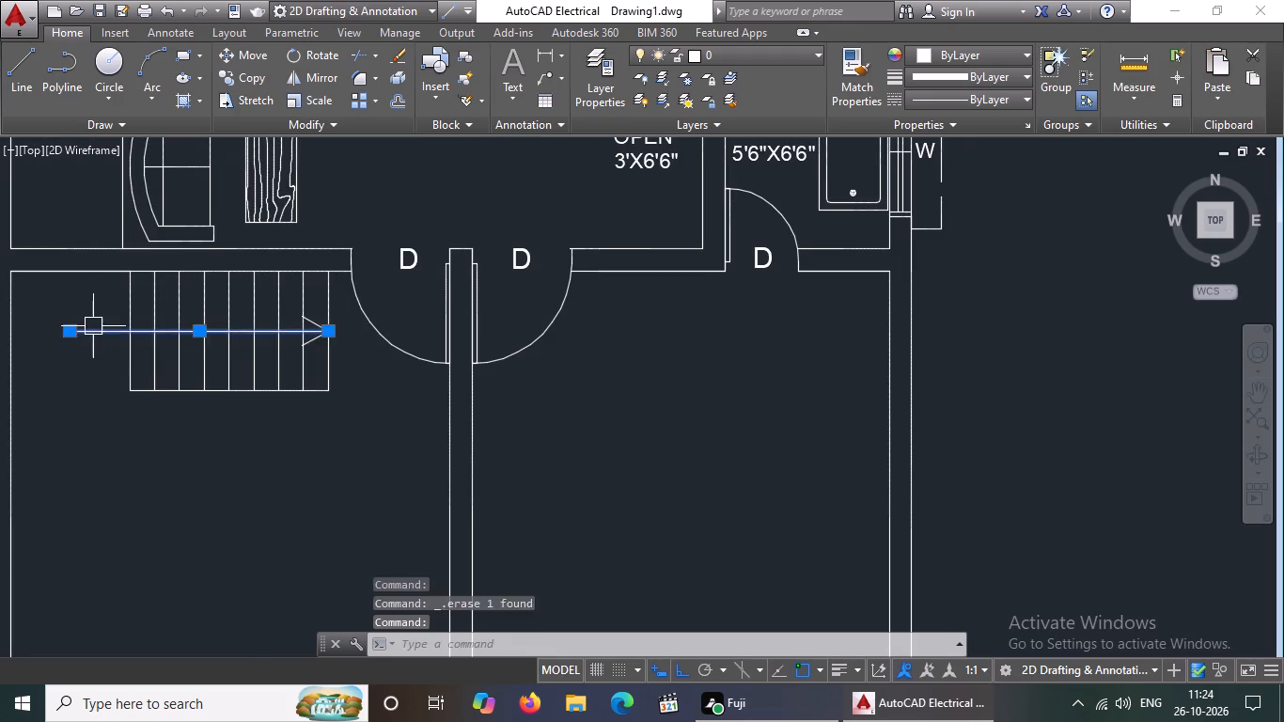
key("Delete")
left_click(290, 298)
left_click(343, 349)
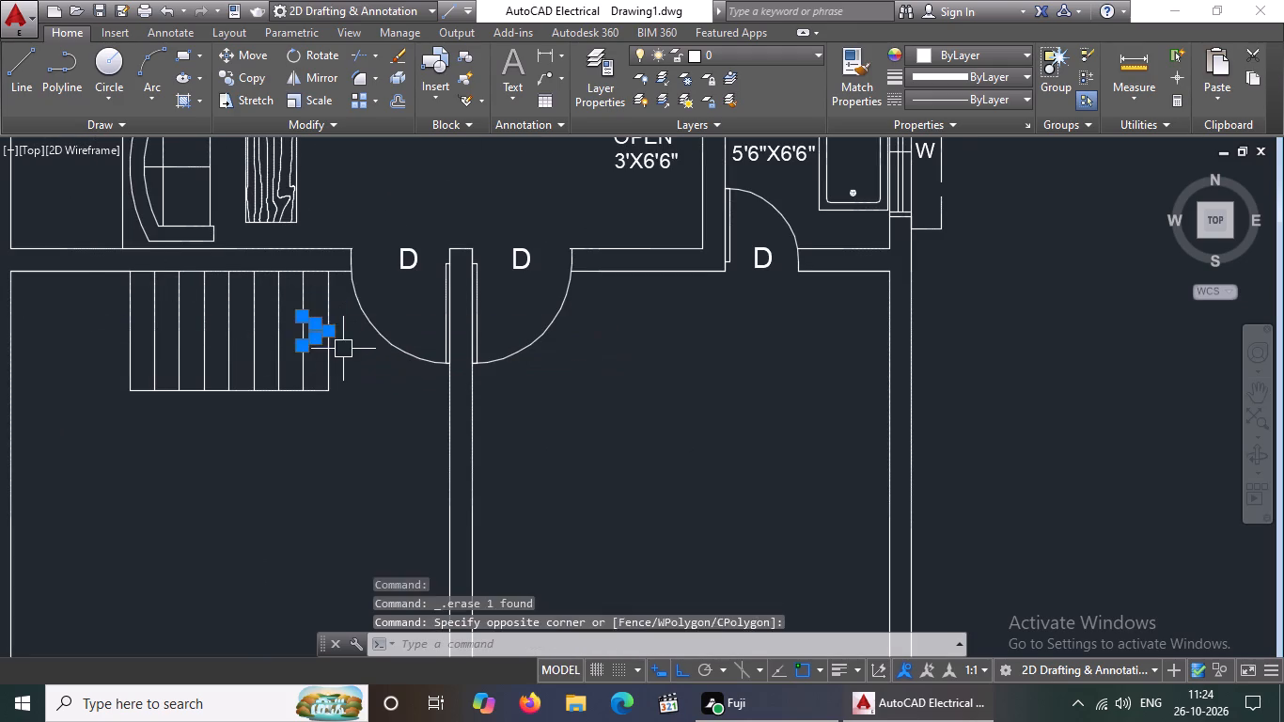
key("Delete")
Delete all nine treads and the south edge line of the upper stair flight in the copied plan.
left_click(126, 357)
key("Delete")
left_click(156, 353)
key("Delete")
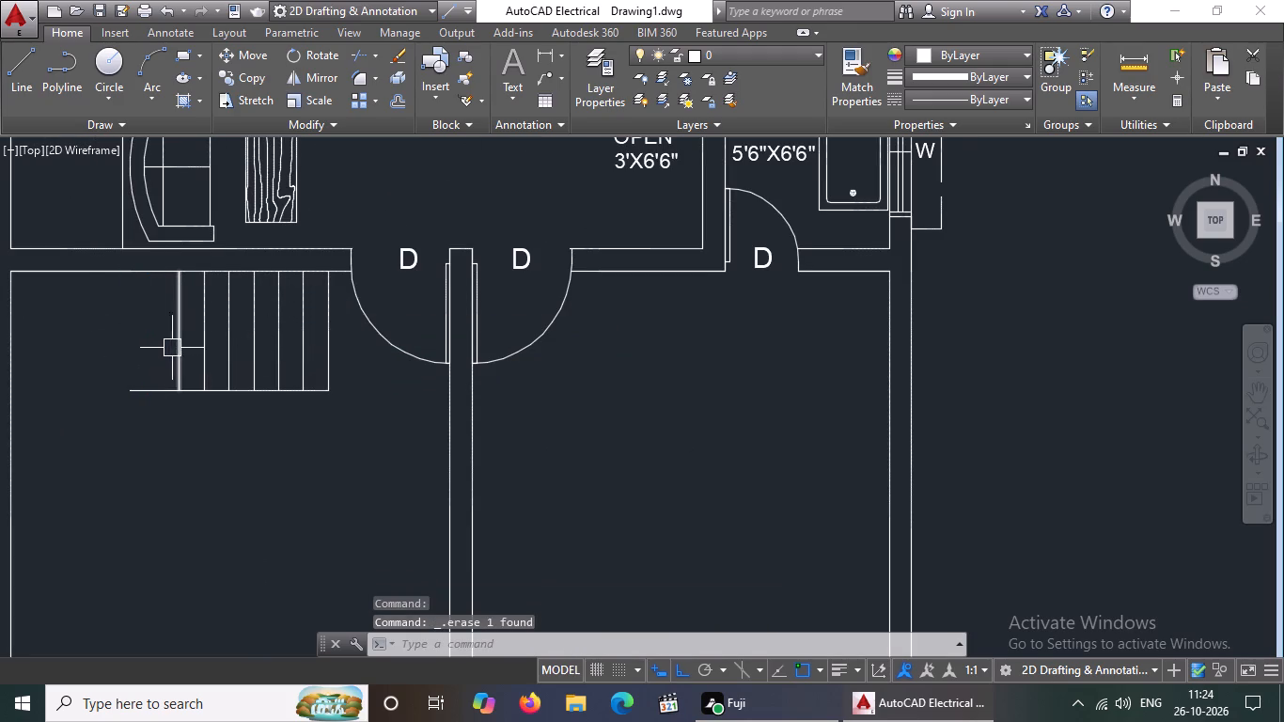
left_click(161, 393)
key("Delete")
left_click(180, 378)
key("Delete")
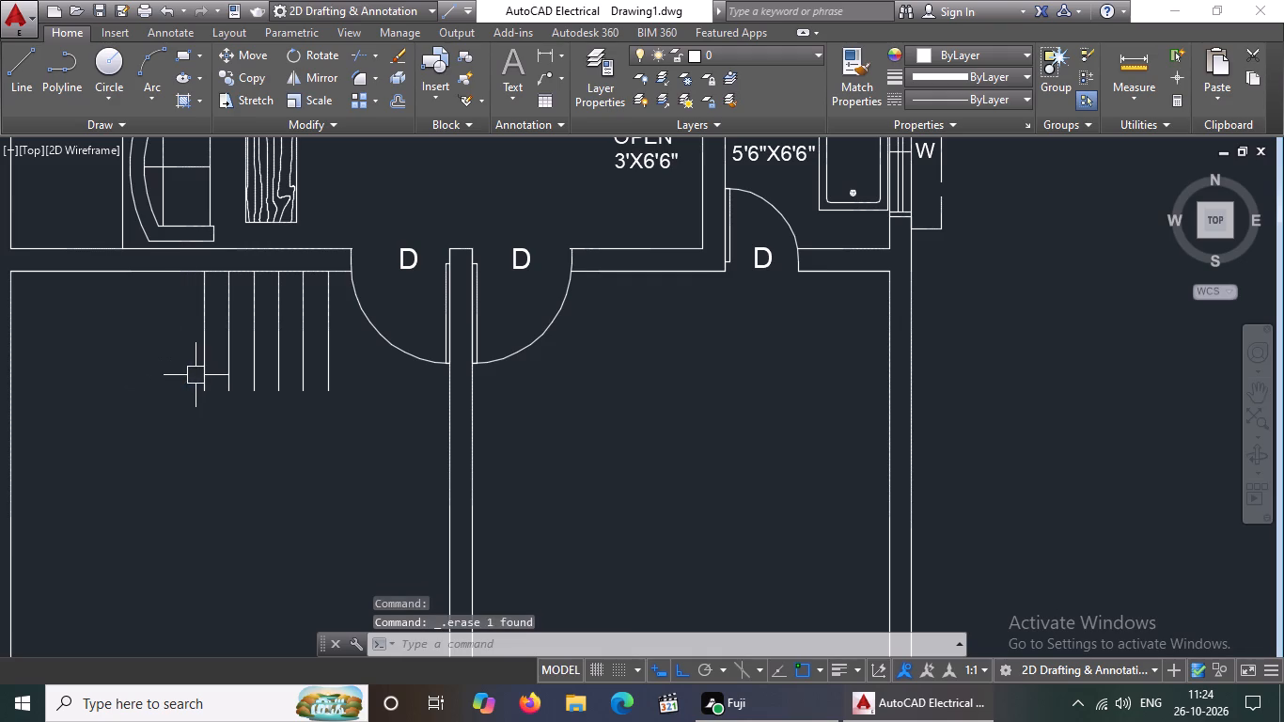
left_click(196, 374)
key("Delete")
left_click(230, 365)
key("Delete")
left_click(250, 360)
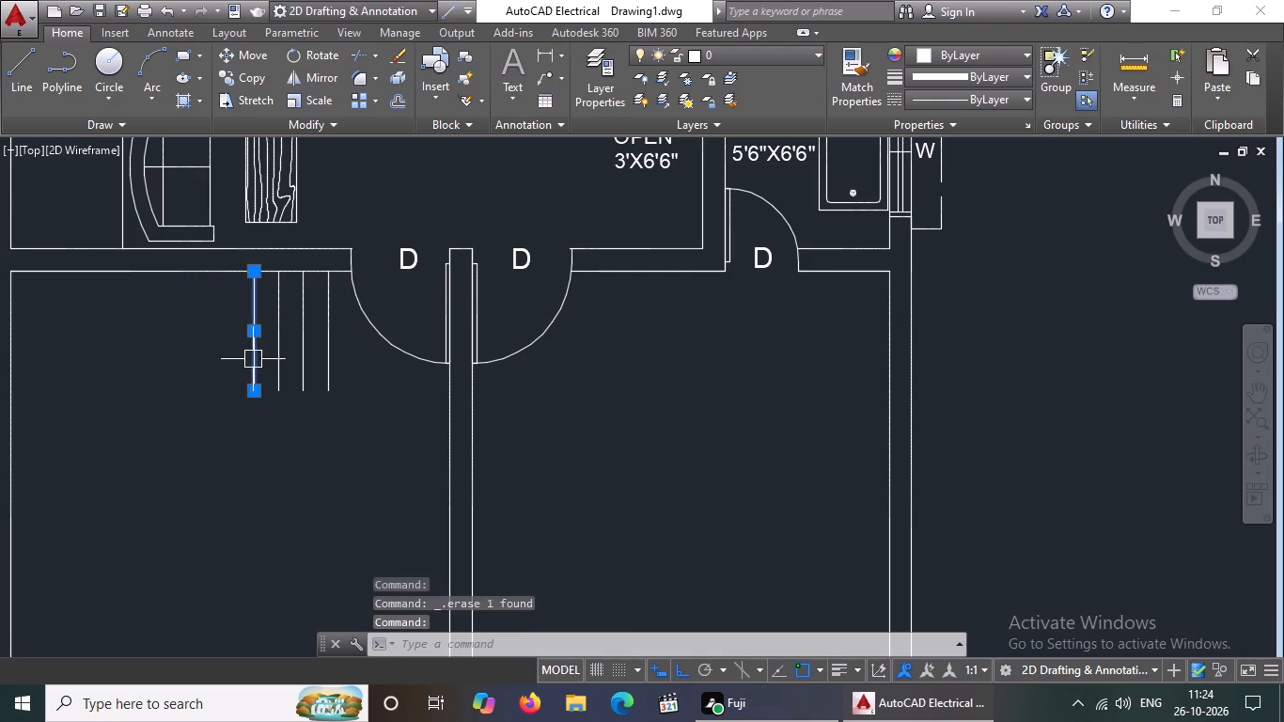
key("Delete")
left_click(277, 357)
key("Delete")
left_click(298, 347)
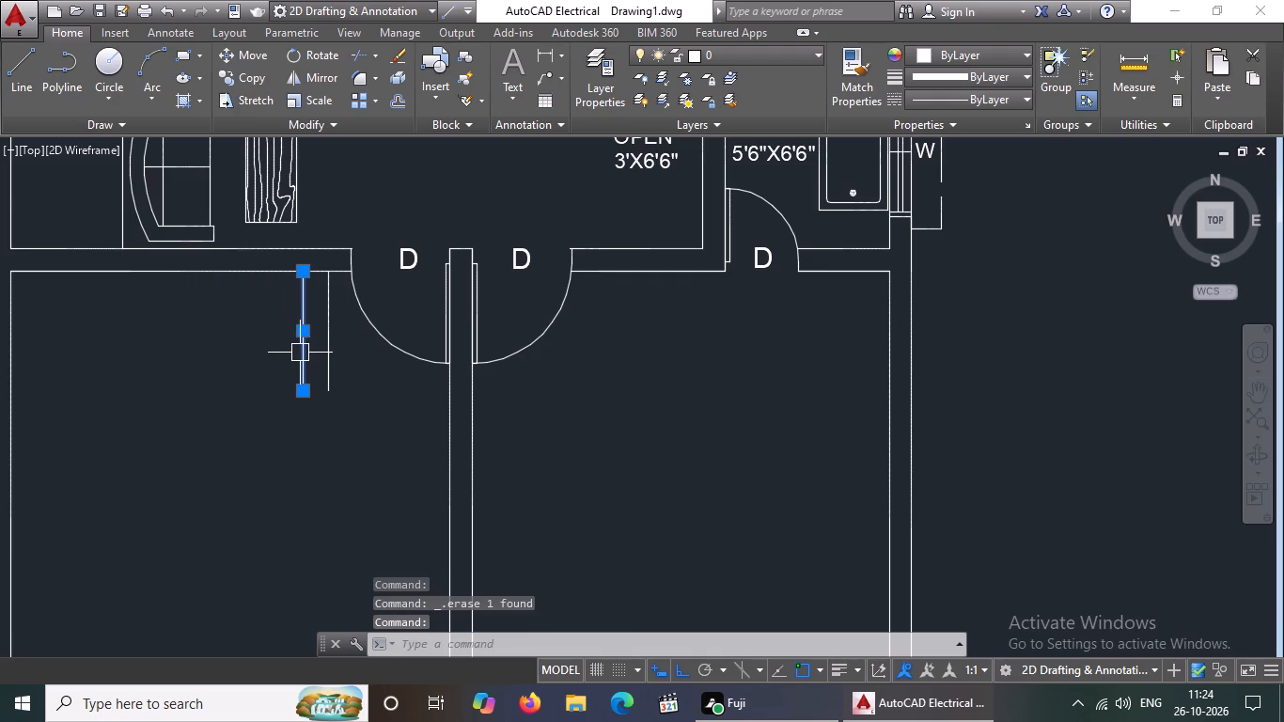
key("Delete")
left_click(321, 346)
key("Delete")
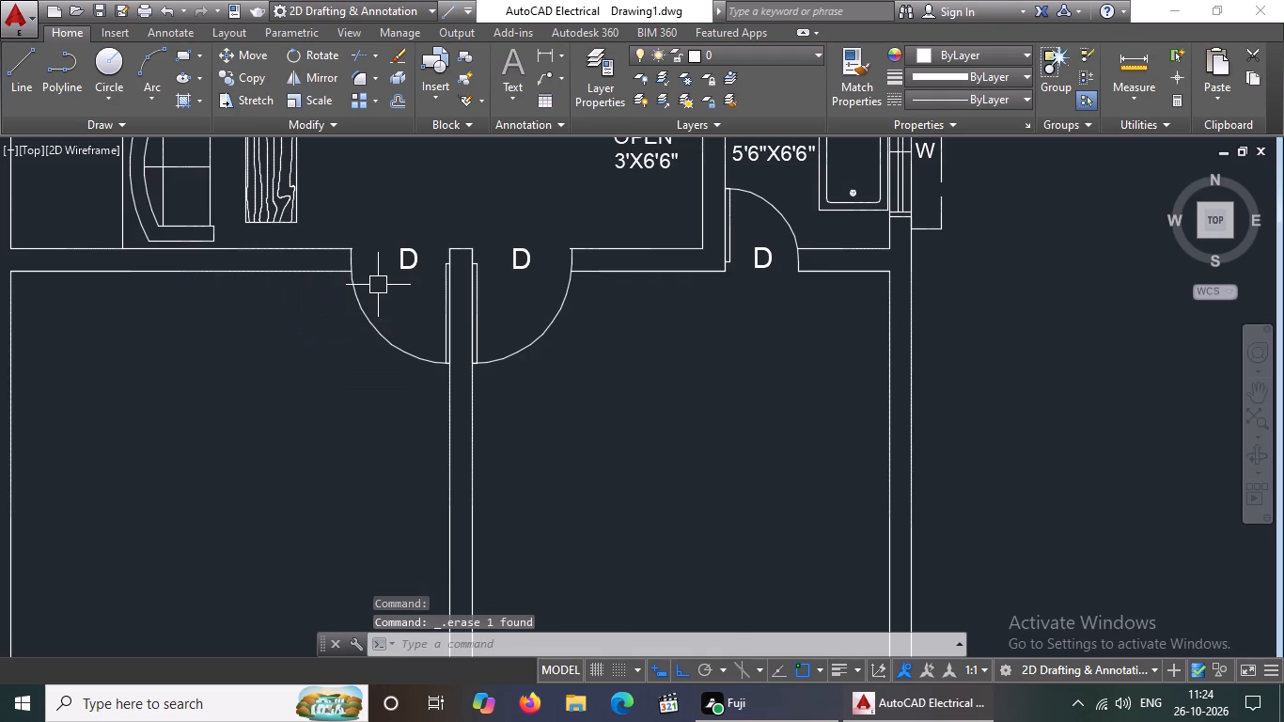
Delete the car porch and drawing room doors opening off the T.V lounge, with their D labels, from the copied plan.
left_click(373, 306)
left_click(371, 327)
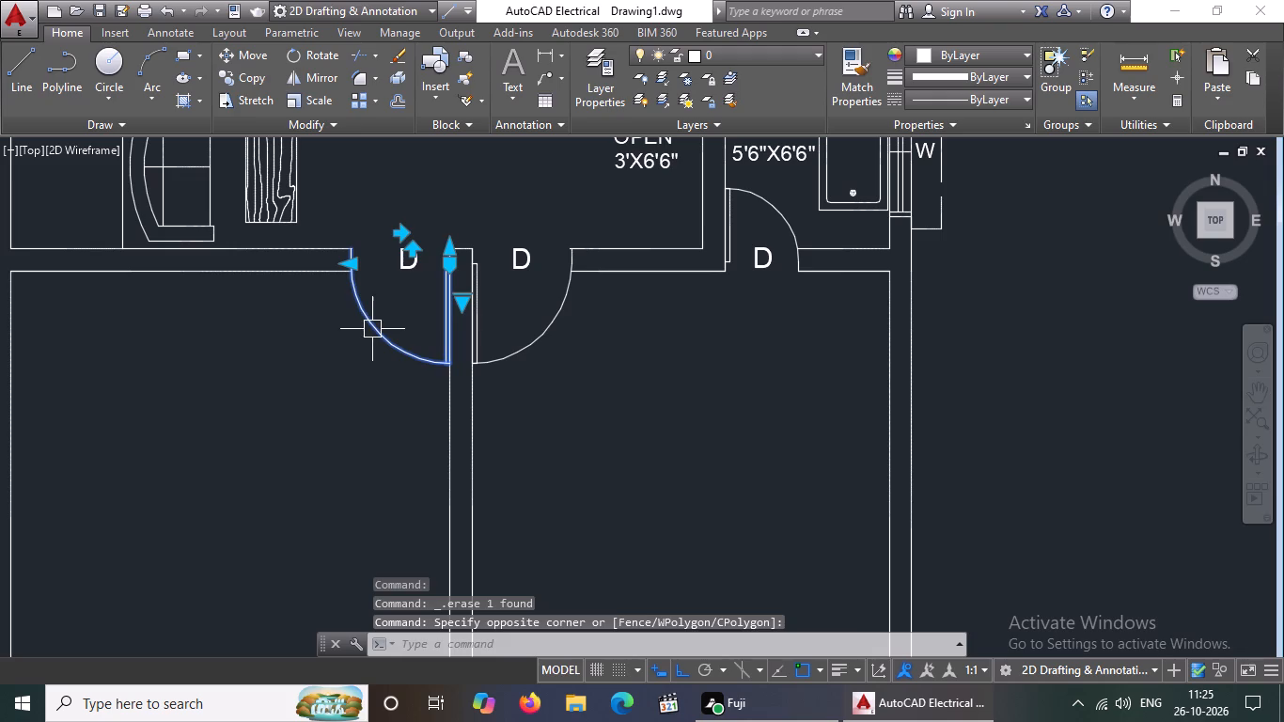
key("Delete")
left_click(399, 255)
key("Delete")
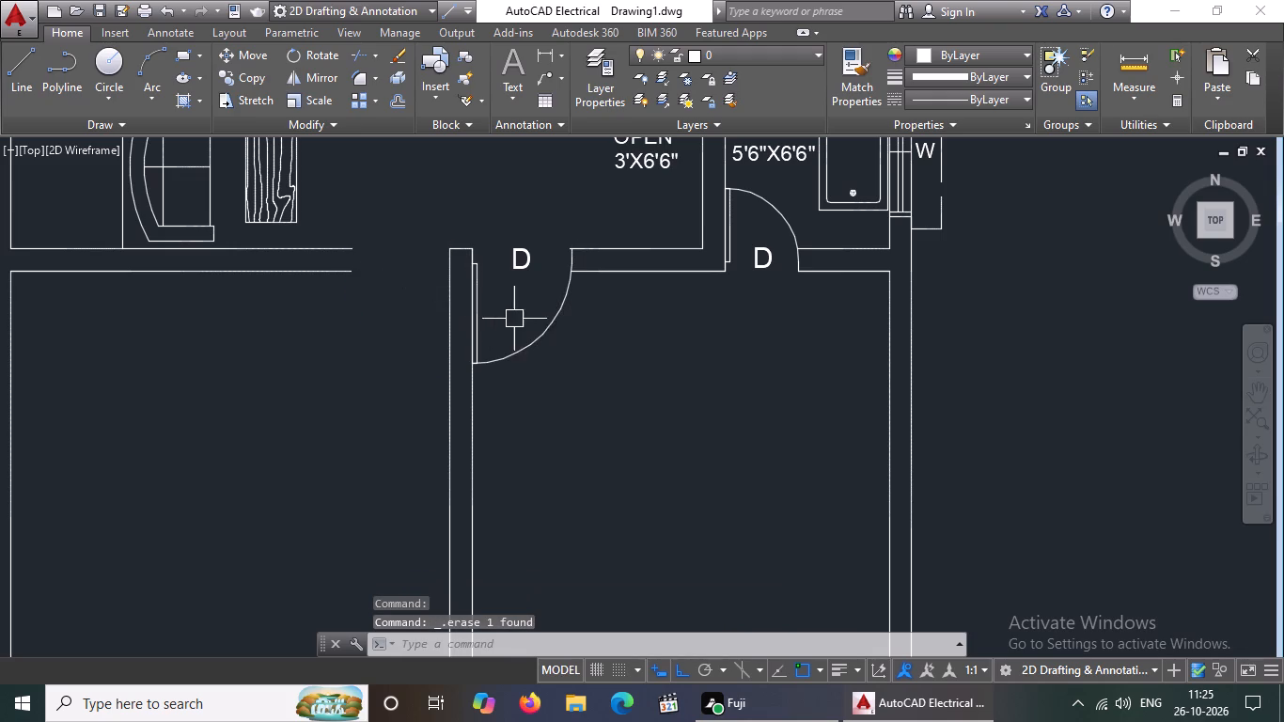
left_click(526, 338)
key("Delete")
left_click(524, 261)
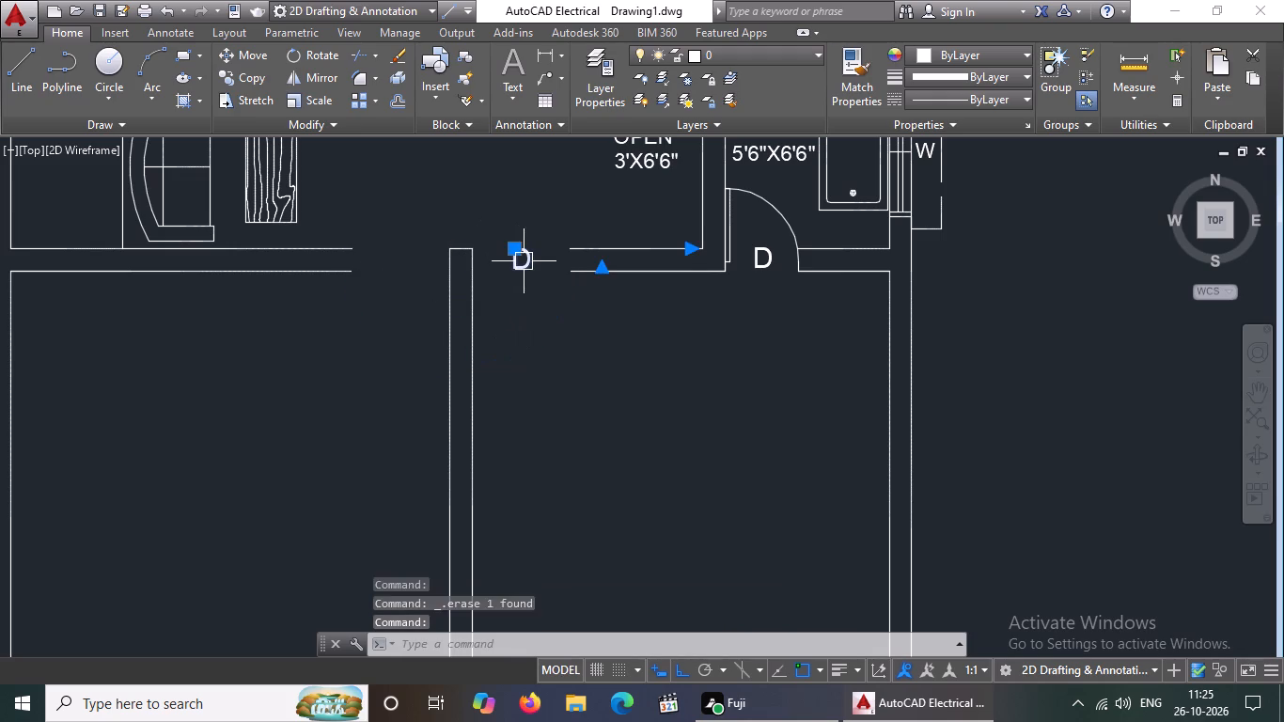
key("Delete")
Delete the door, bathtub, window, W and D labels and the BATH 5'6"X6'6" label from the copied plan's bath next to the drawing room.
scroll(548, 347, "down", 4)
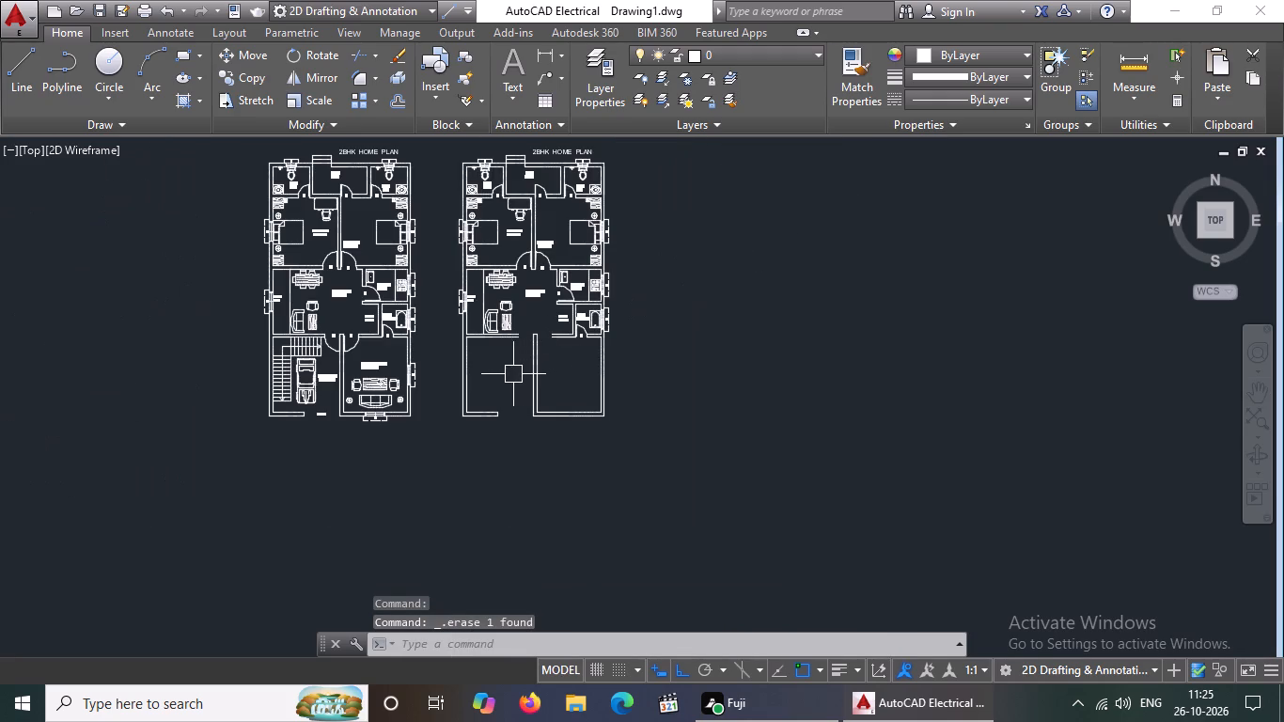
scroll(616, 338, "up", 3)
left_click(464, 290)
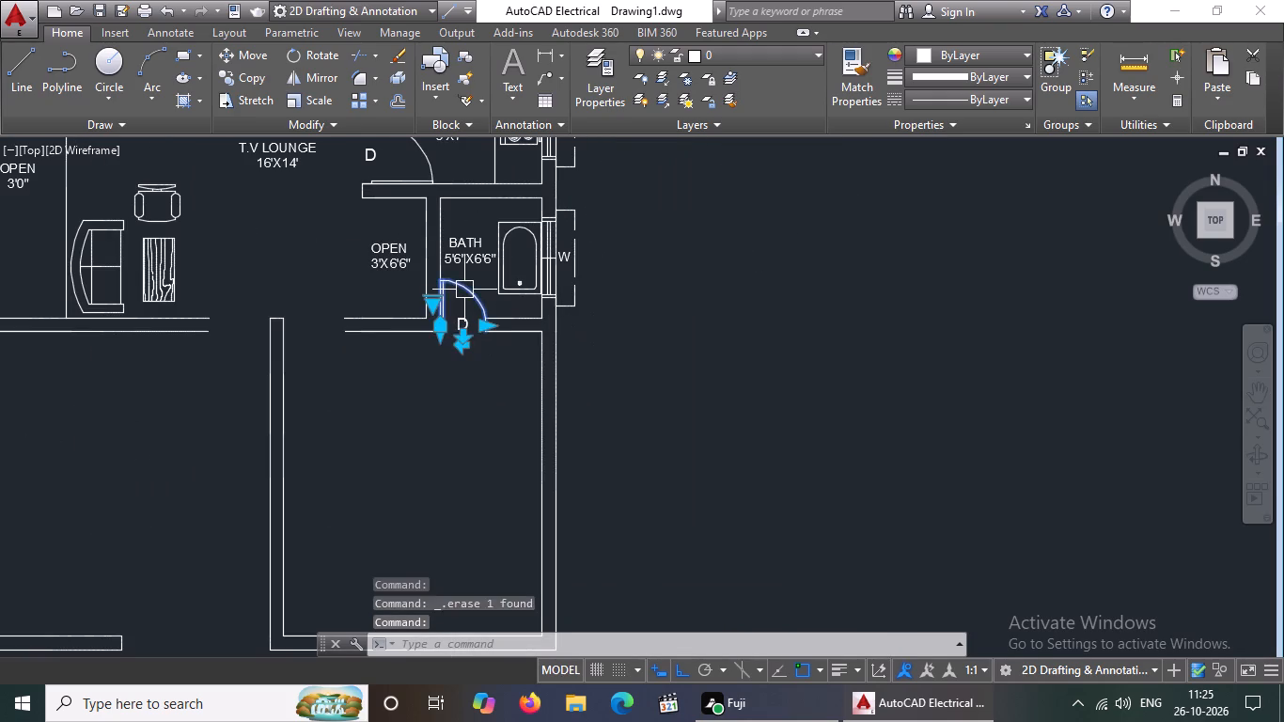
key("Delete")
left_click(534, 264)
key("Delete")
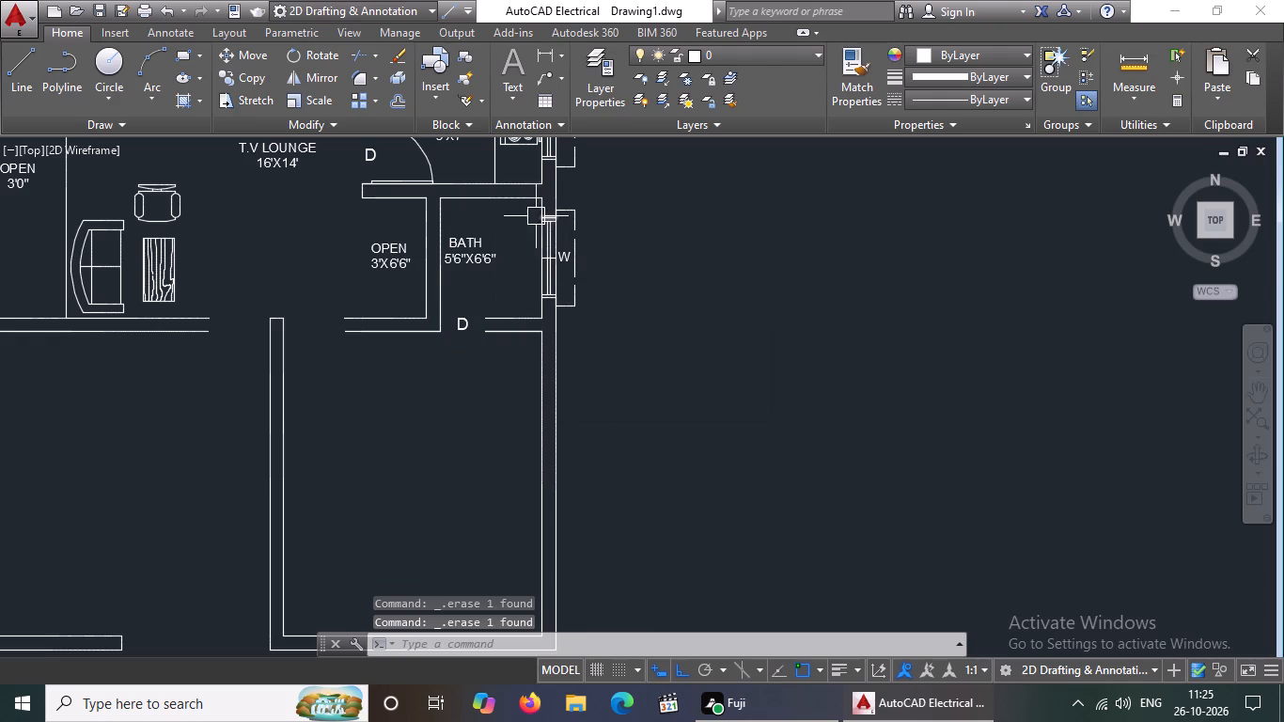
left_click(520, 211)
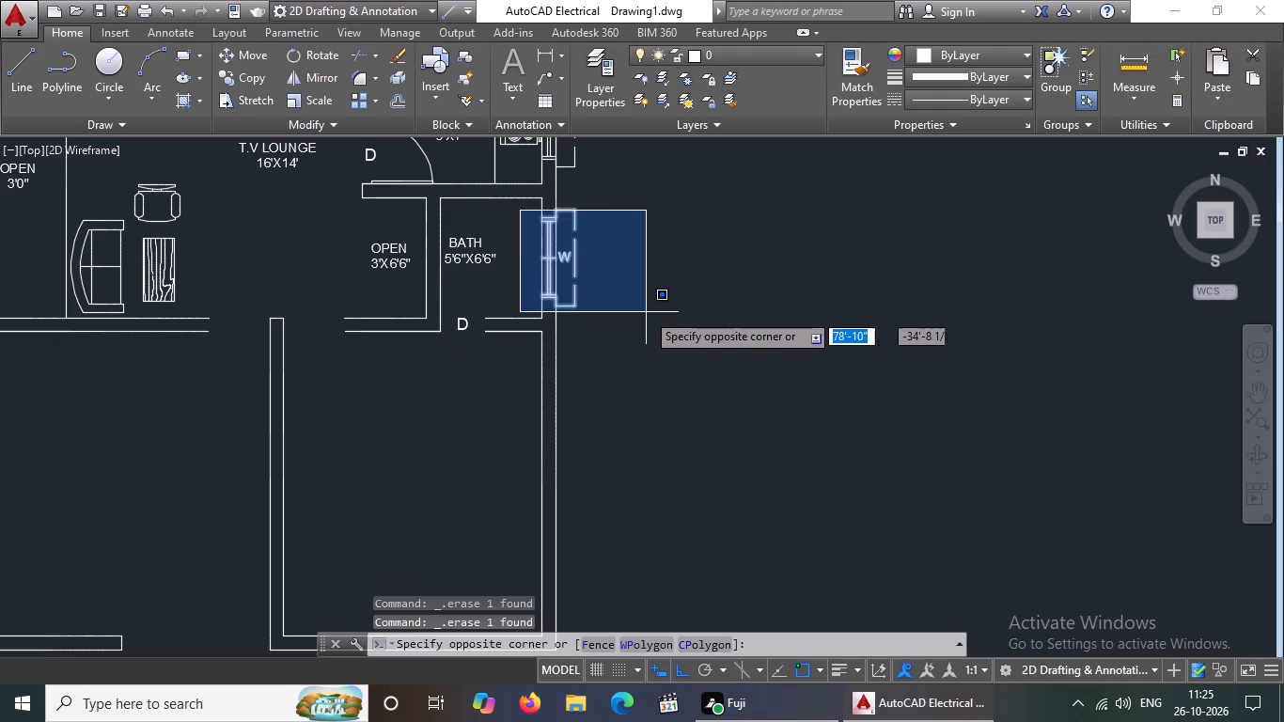
left_click(646, 310)
key("Delete")
scroll(643, 314, "down", 3)
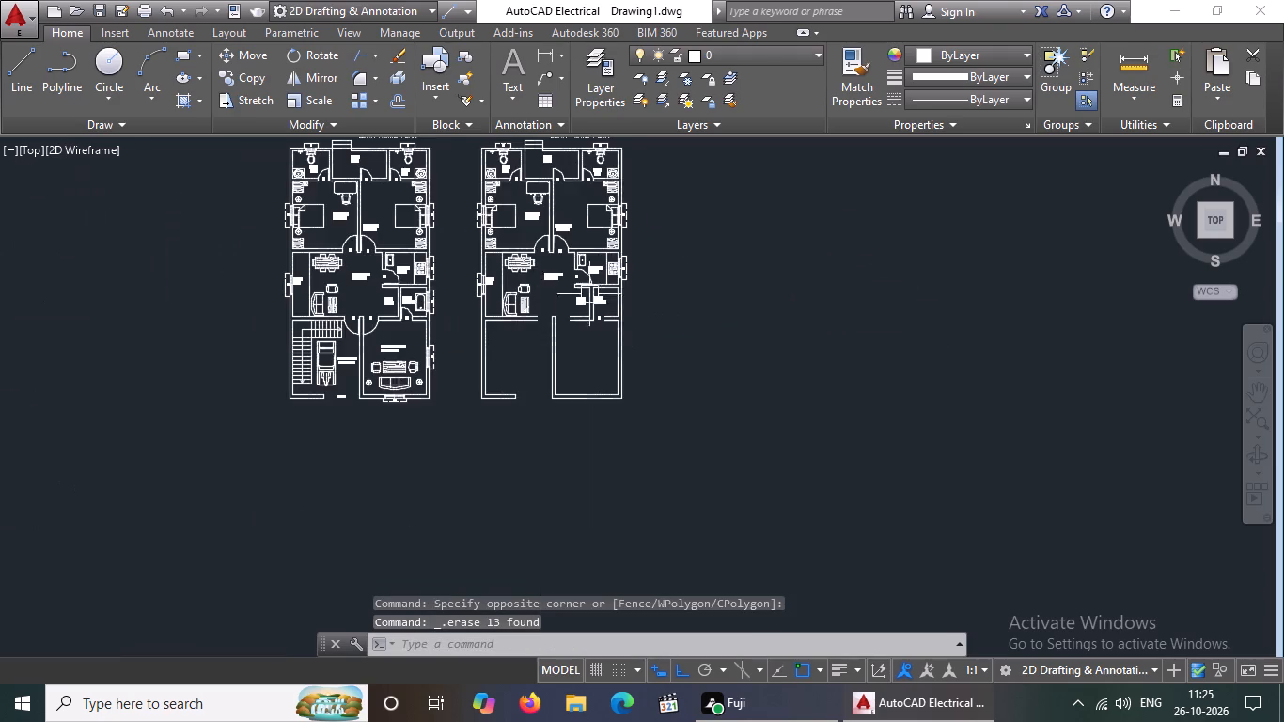
scroll(613, 296, "up", 3)
left_click(561, 315)
key("Delete")
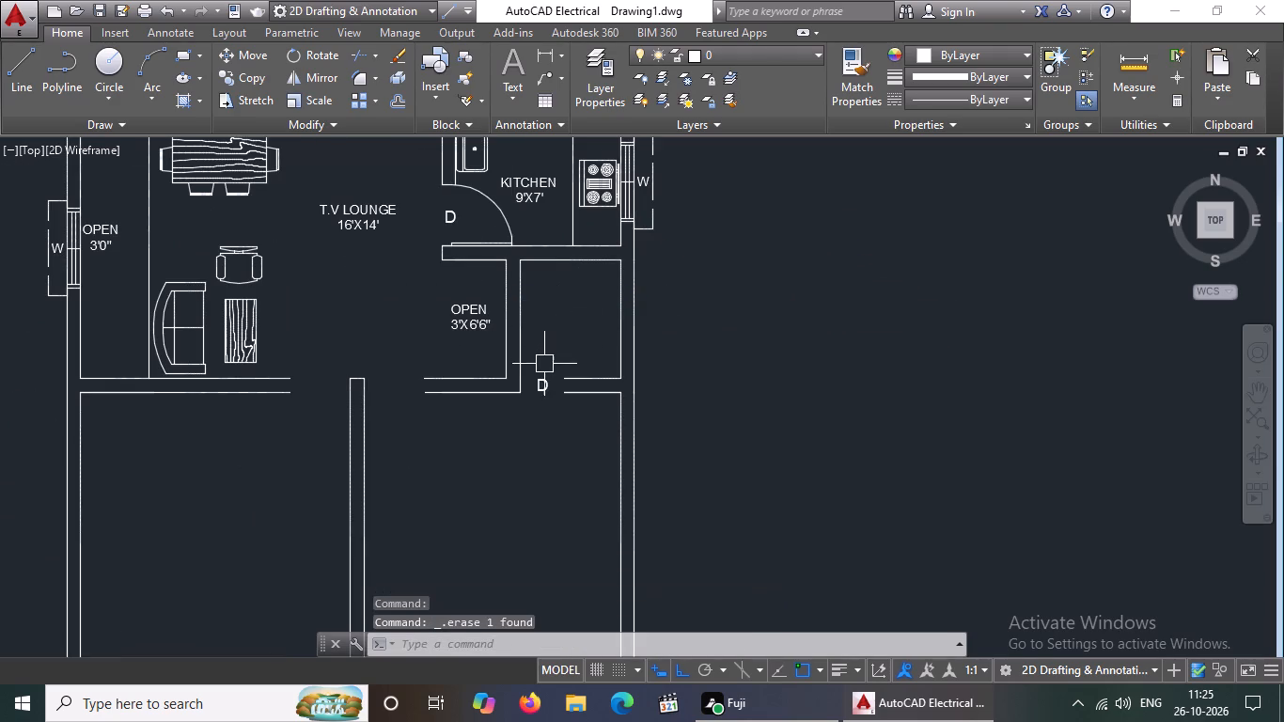
left_click(544, 381)
key("Delete")
Delete the sofa, the wooden table beside it and the single armchair from the copied plan's T.V lounge.
left_click(181, 336)
key("Delete")
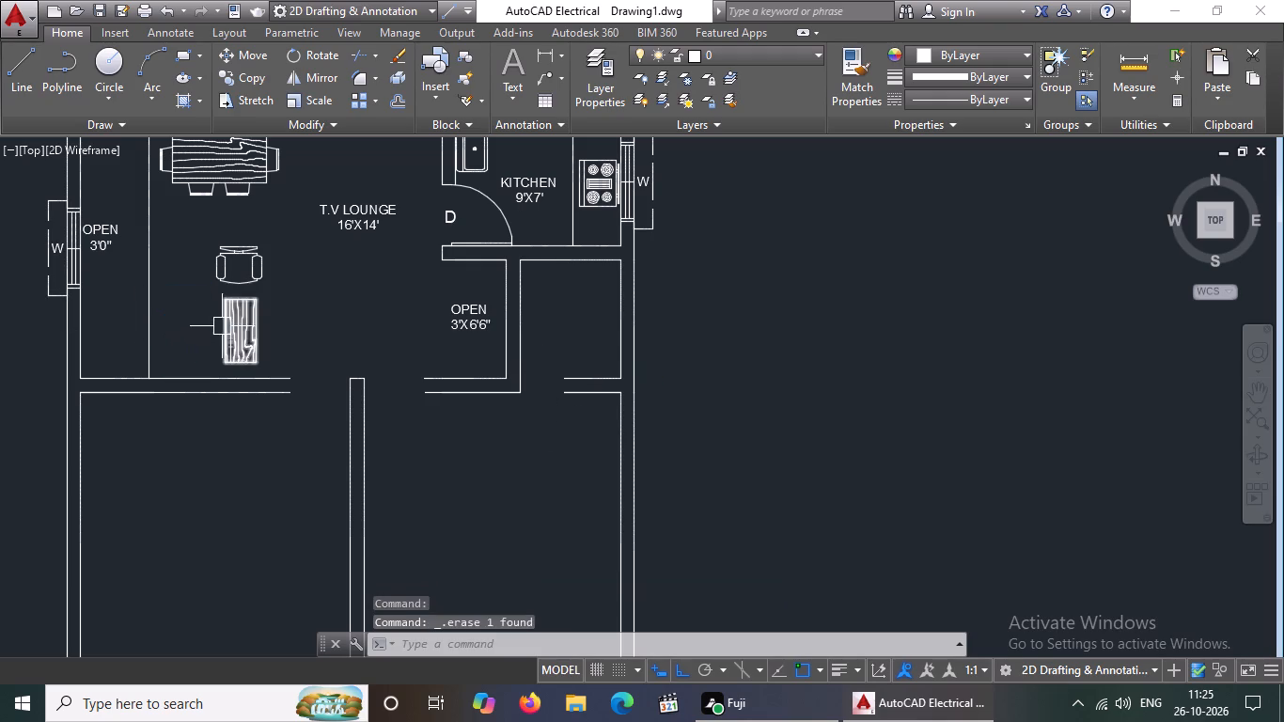
left_click(236, 325)
key("Delete")
left_click(221, 278)
key("Delete")
scroll(261, 306, "down", 3)
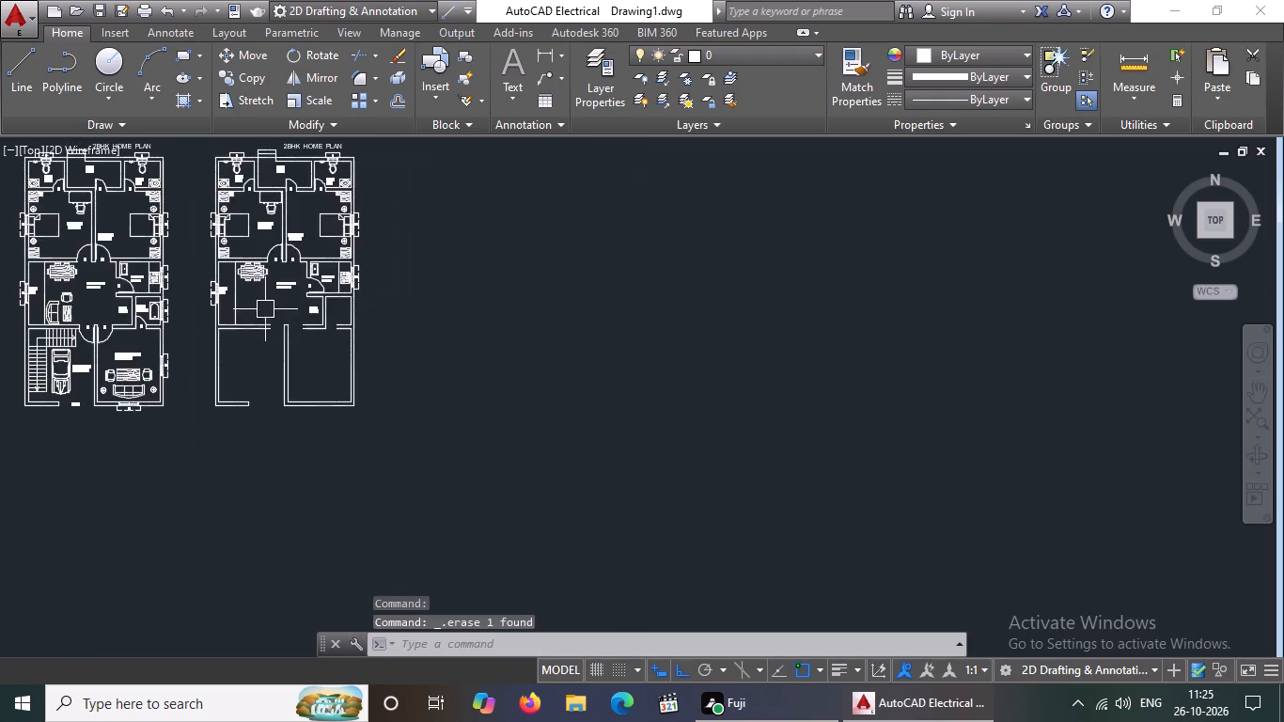
Delete the OPEN label beside the bath and the T.V lounge's west window with its W and OPEN 3'0" labels from the copied plan.
scroll(293, 310, "up", 3)
left_click(362, 304)
key("Delete")
scroll(395, 307, "down", 3)
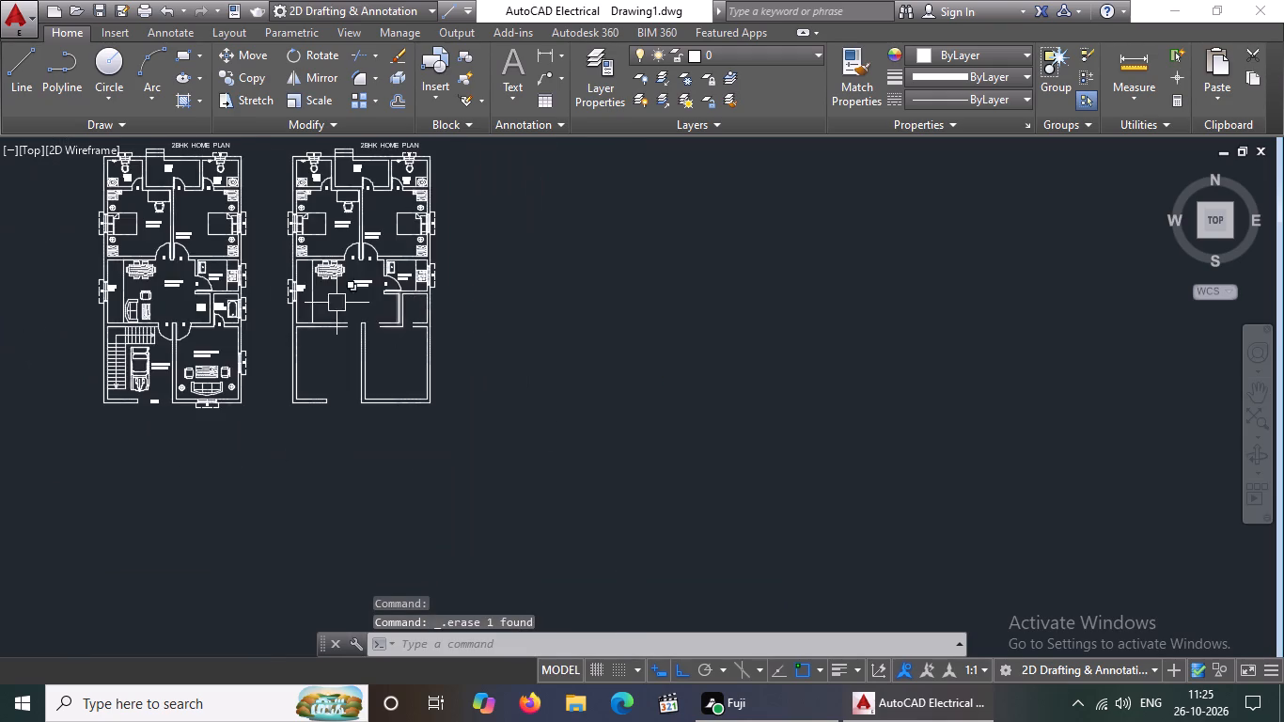
scroll(296, 285, "up", 2)
left_click(243, 250)
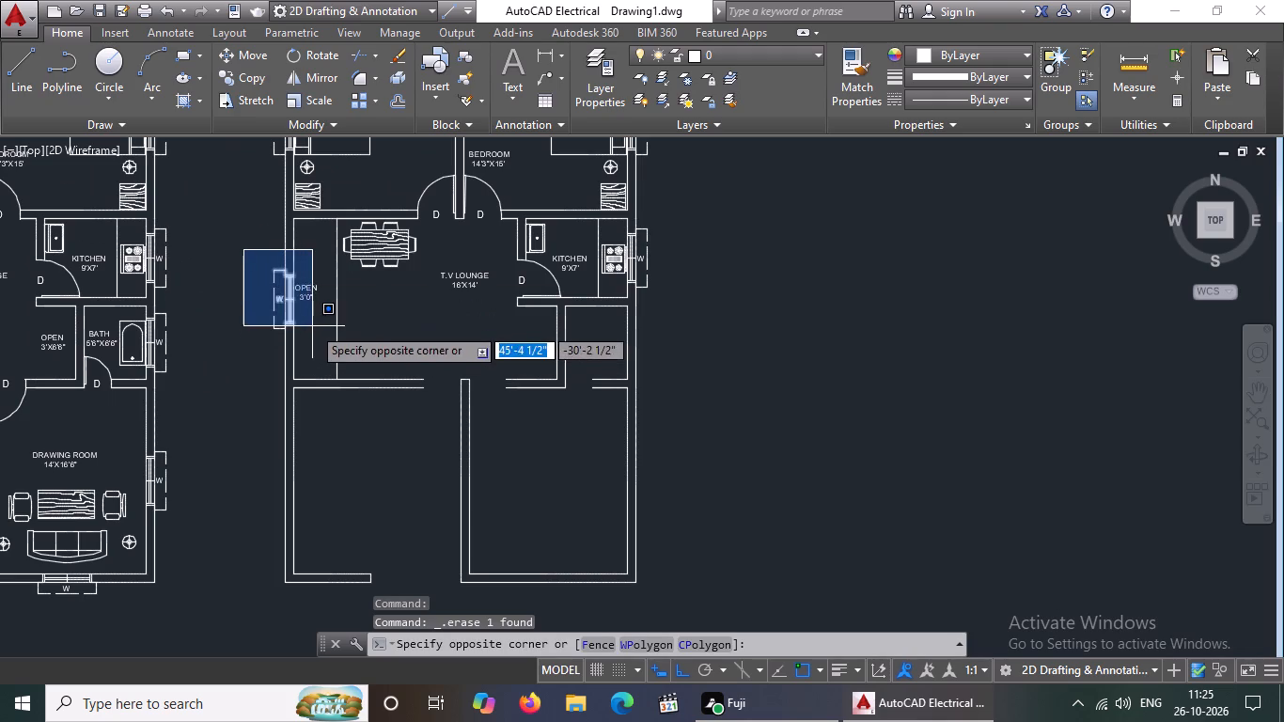
left_click(329, 333)
key("Delete")
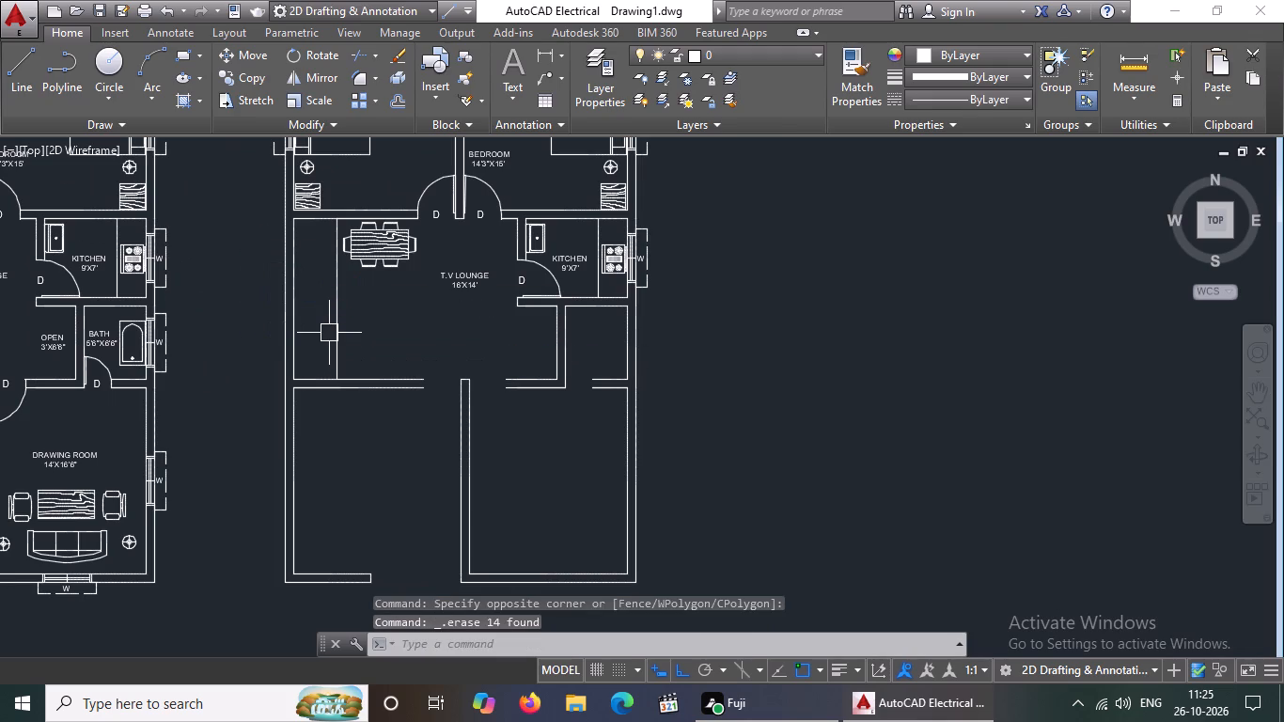
key("Escape")
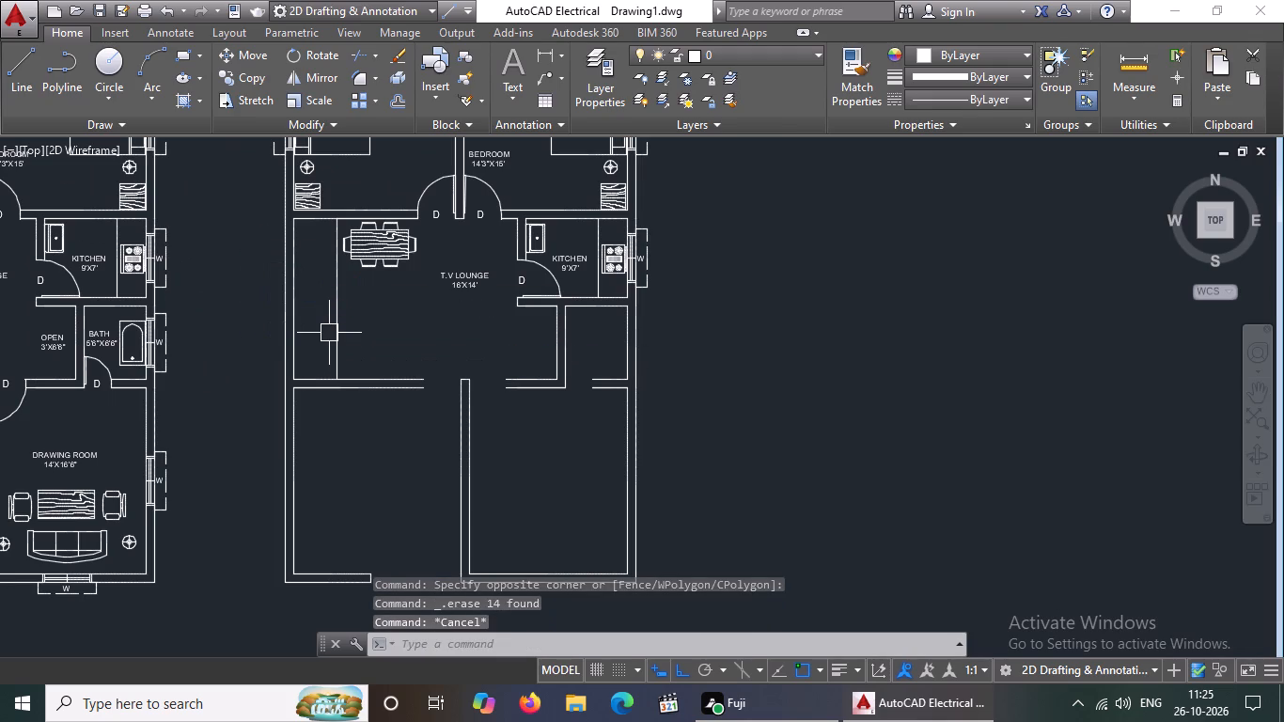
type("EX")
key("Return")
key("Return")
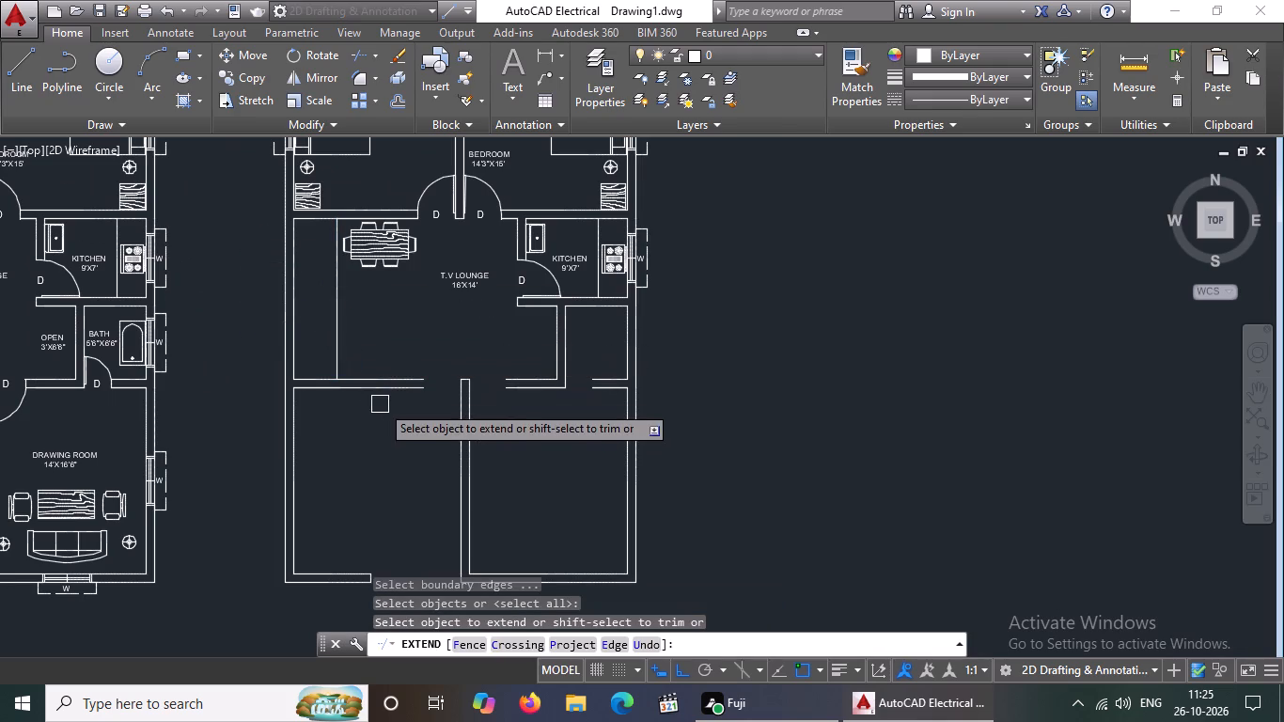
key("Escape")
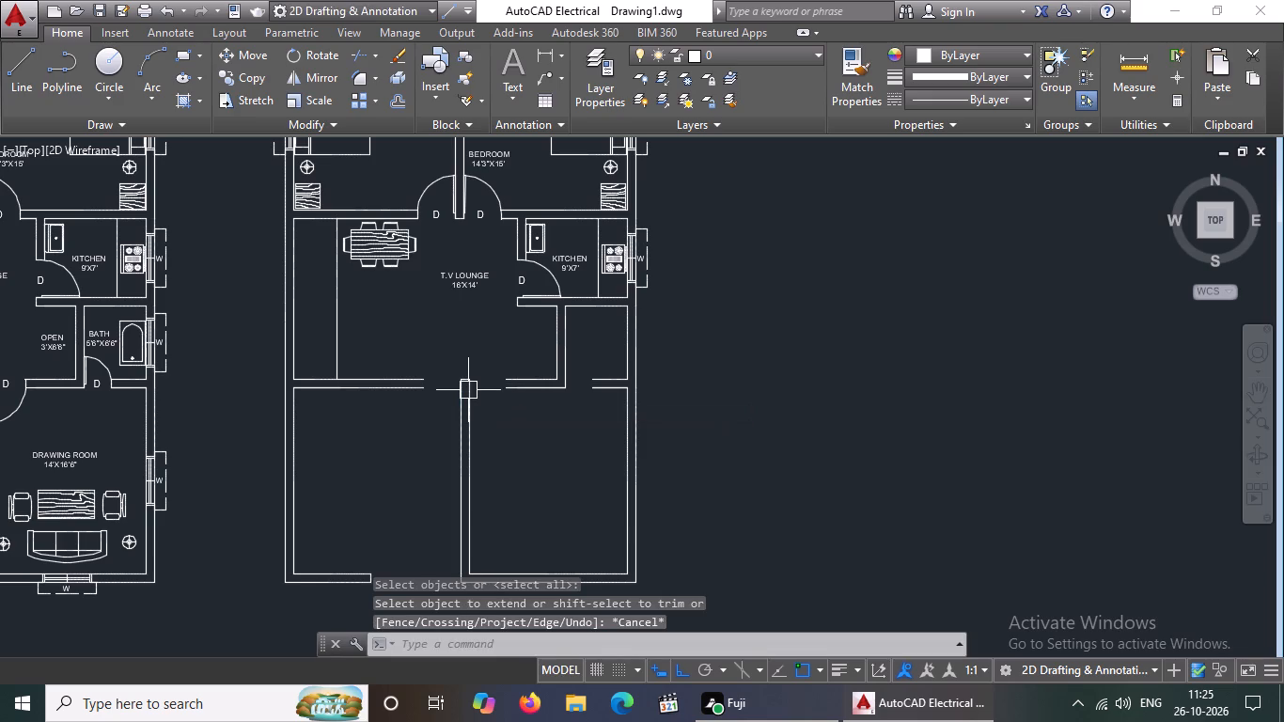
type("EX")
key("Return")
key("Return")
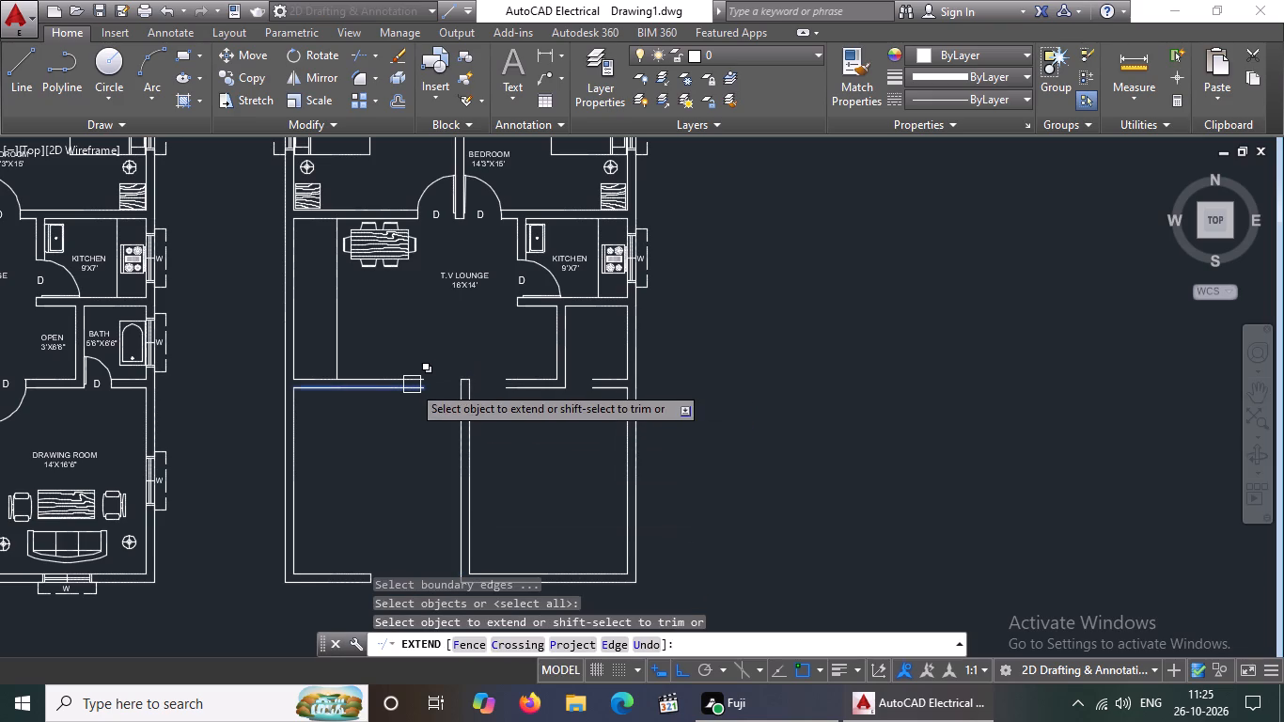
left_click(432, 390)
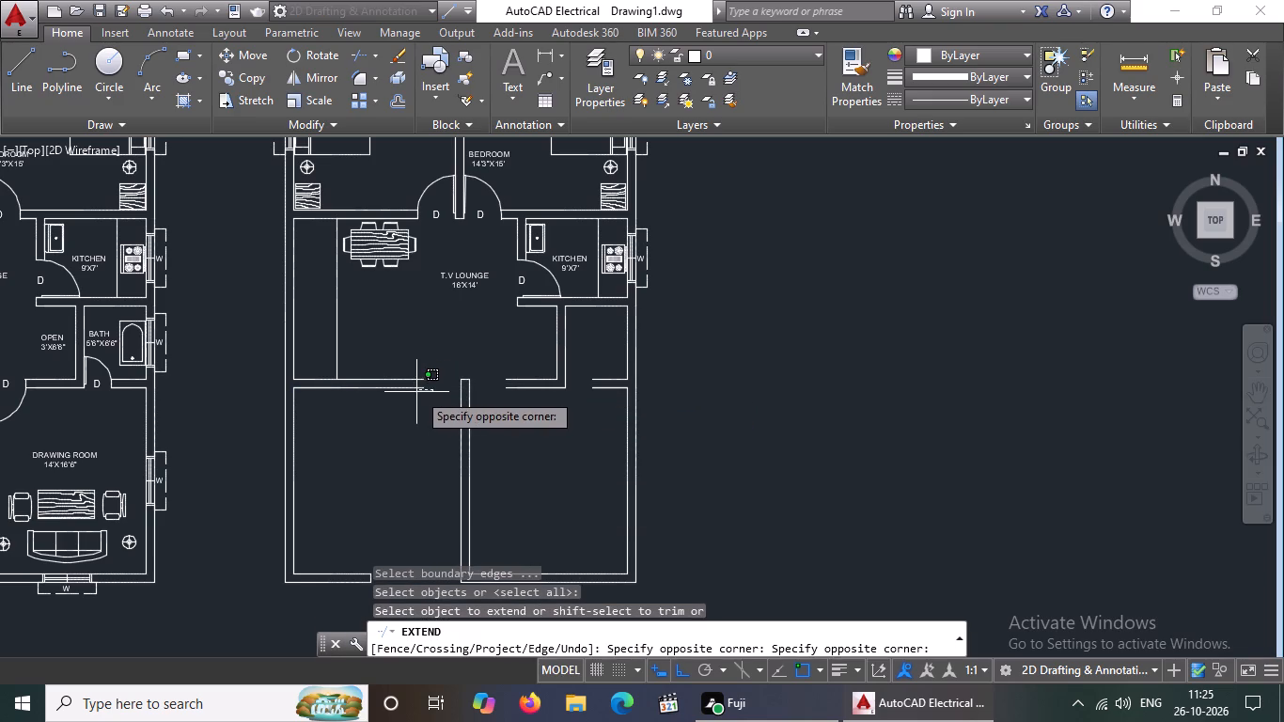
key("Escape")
Delete the short line capping the south wall's end at the car porch gate opening in the copied plan.
scroll(367, 432, "down", 1)
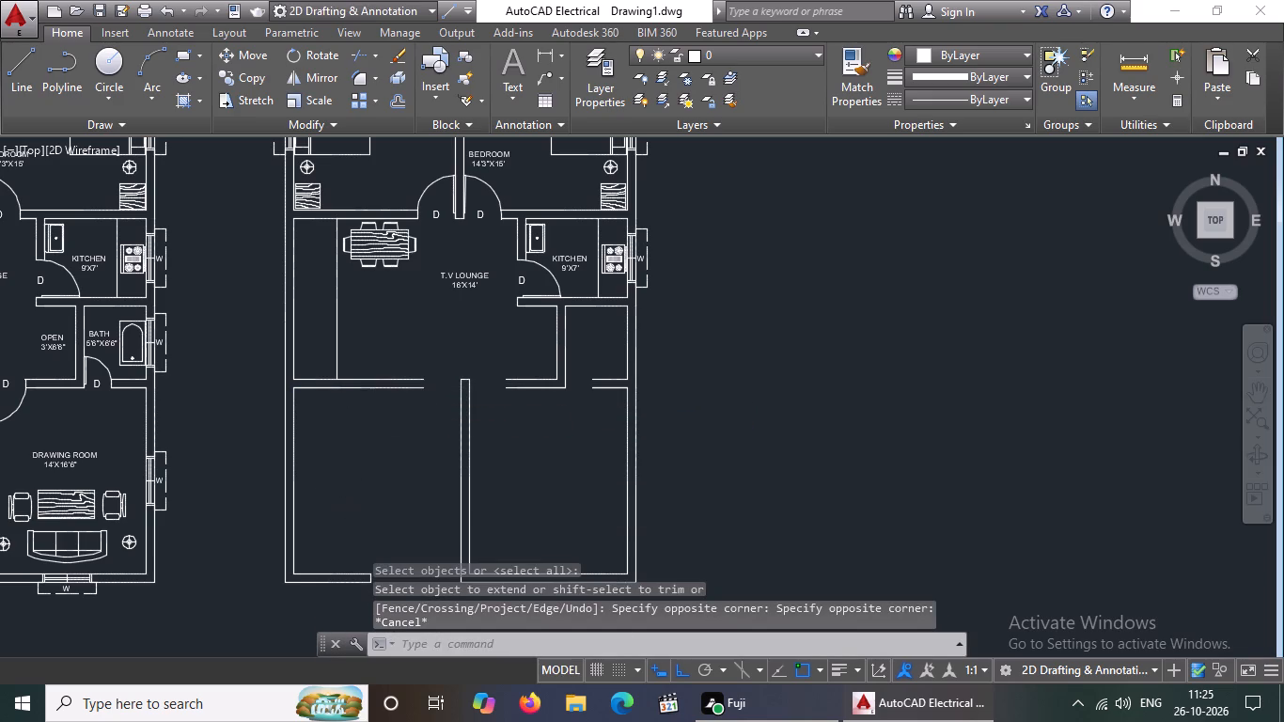
scroll(367, 432, "down", 1)
scroll(364, 522, "up", 3)
left_click_drag(363, 367, 375, 385)
left_click(402, 423)
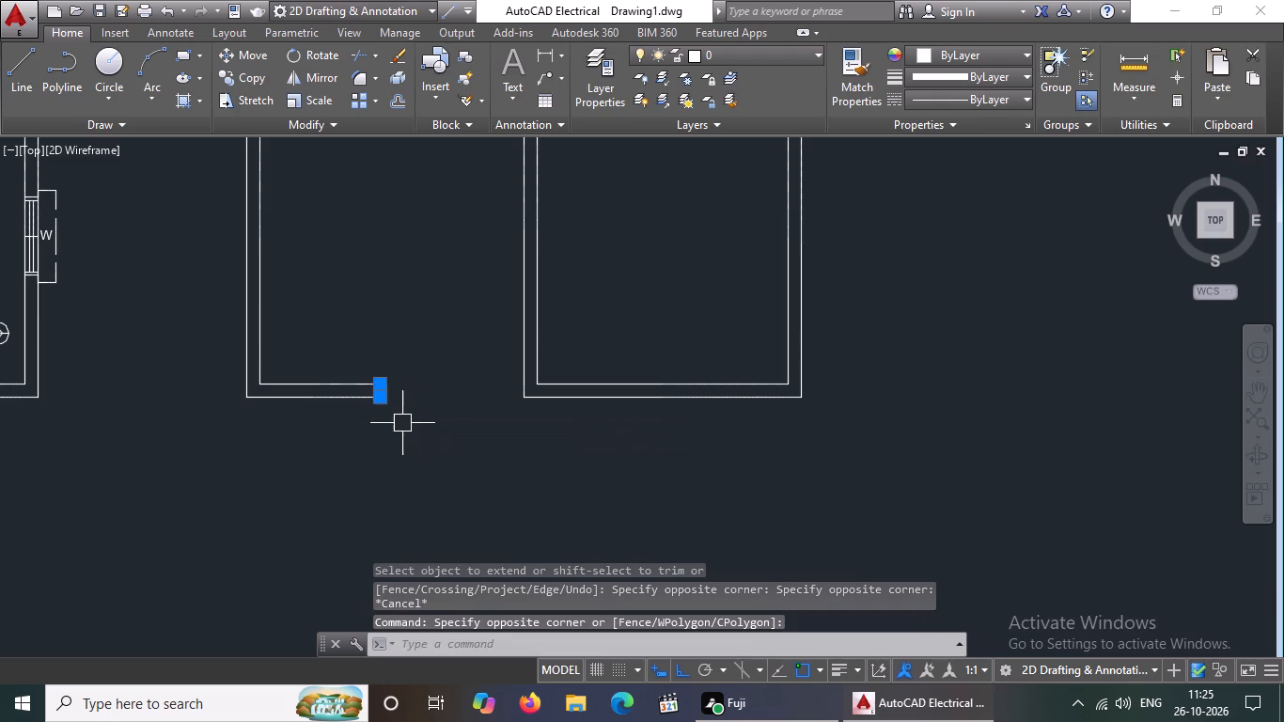
key("Delete")
key("Escape")
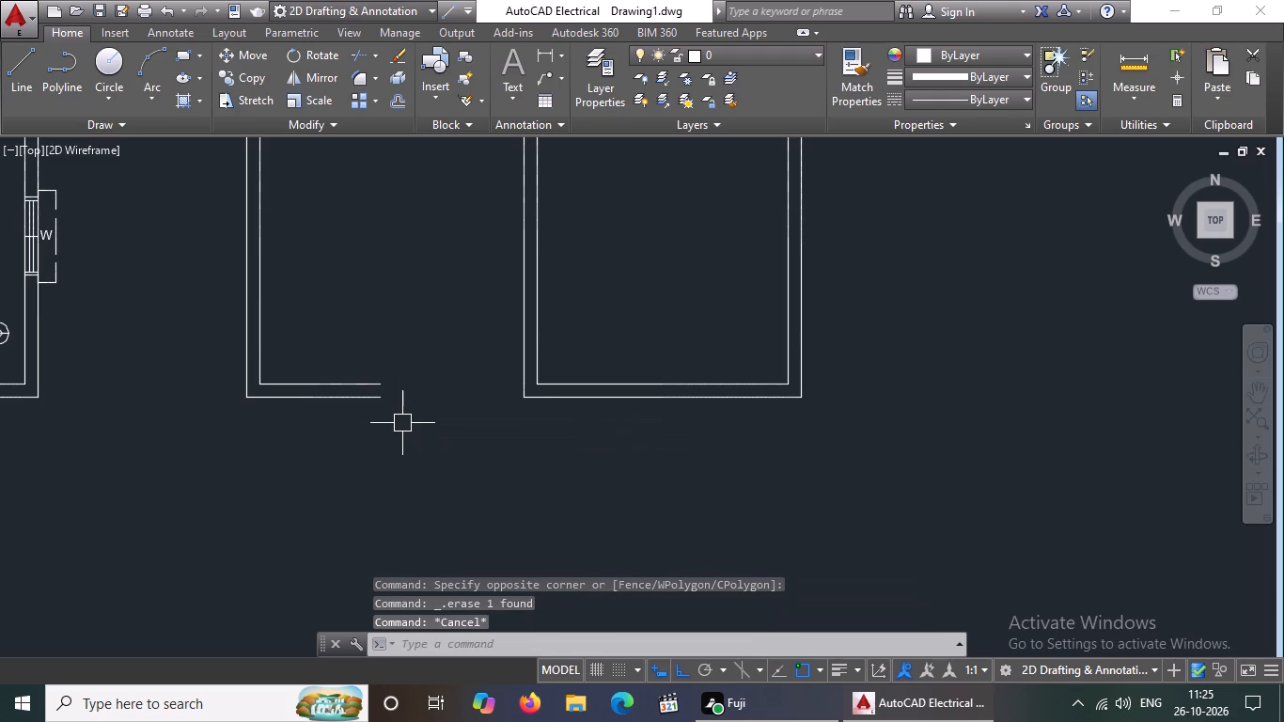
Extend the inner and outer south wall lines across the gate opening to the wall dividing the two front rooms.
type("EX")
key("Return")
key("Return")
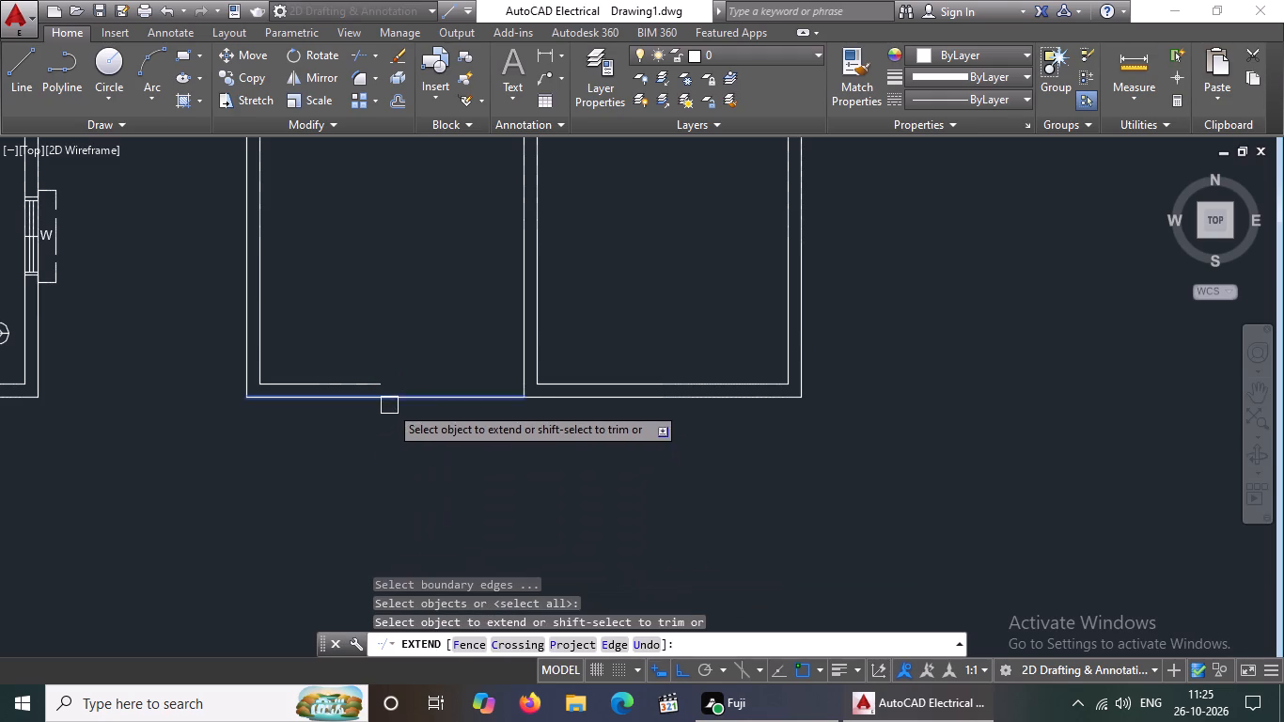
left_click(385, 402)
left_click(378, 377)
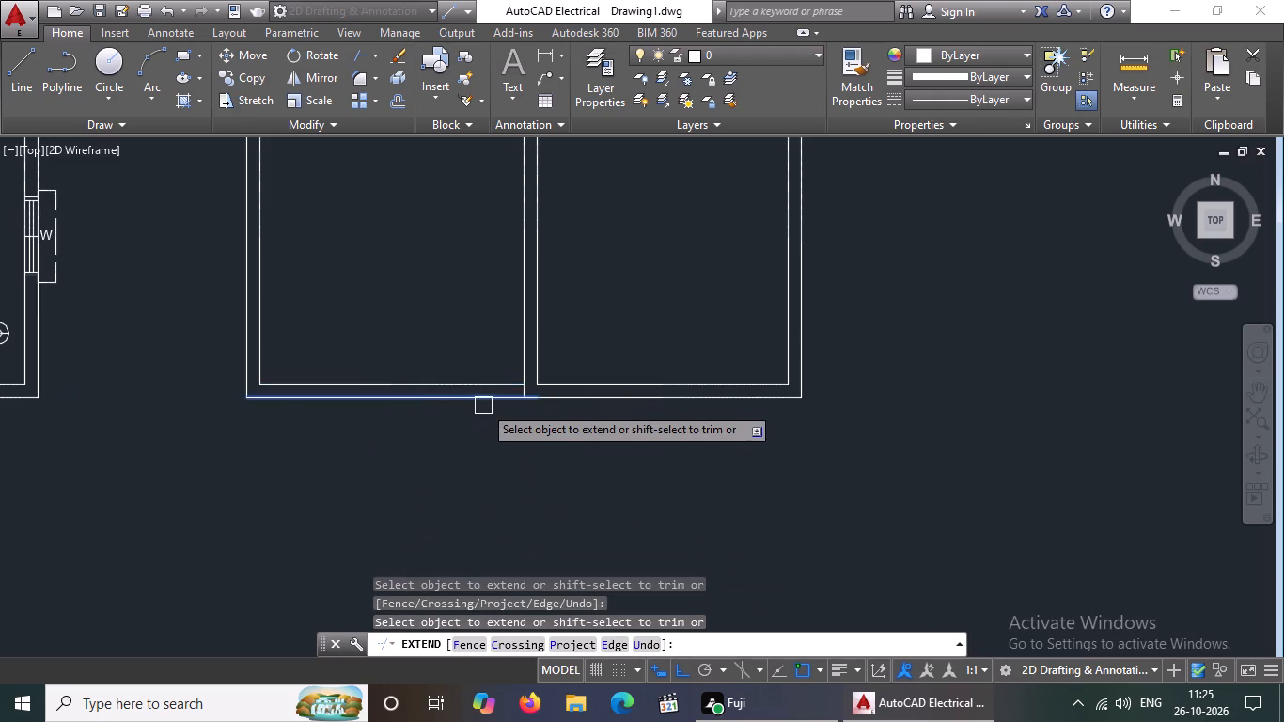
Extend the wall lines south of the T.V lounge and bath across the car porch, drawing room and bath door openings.
scroll(486, 409, "down", 3)
scroll(444, 329, "up", 3)
left_click(575, 345)
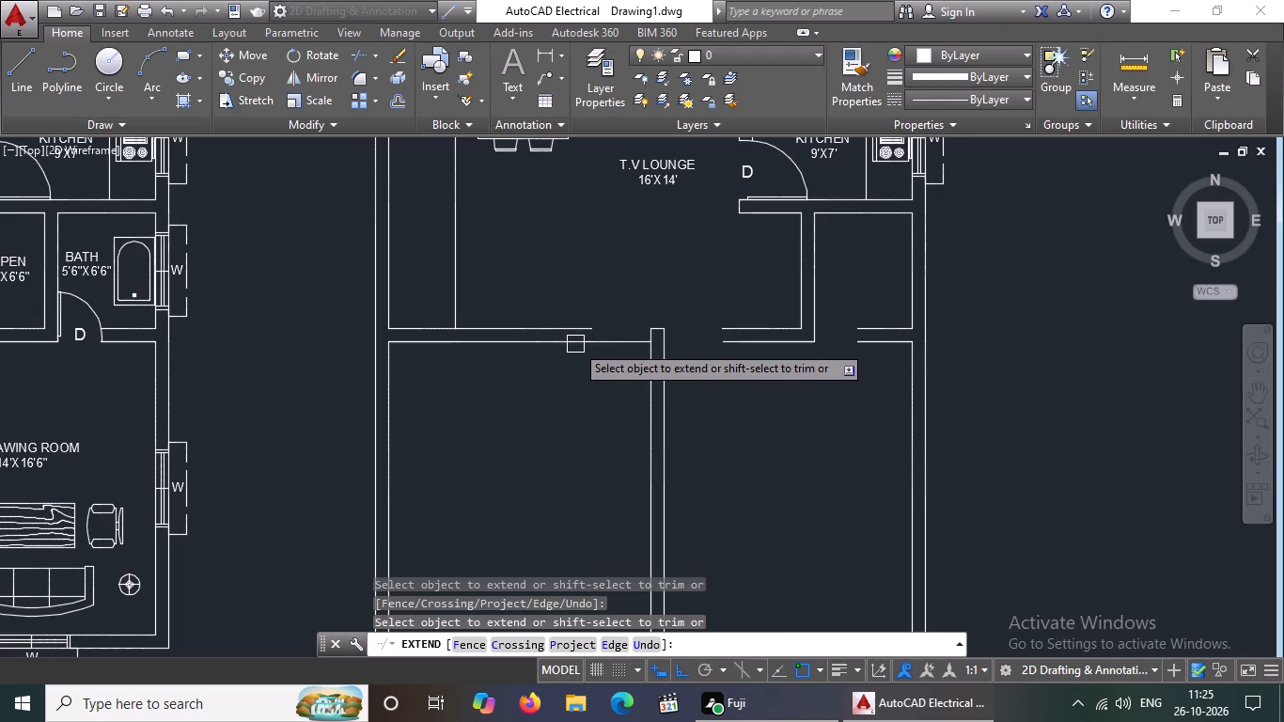
left_click(575, 327)
left_click(724, 338)
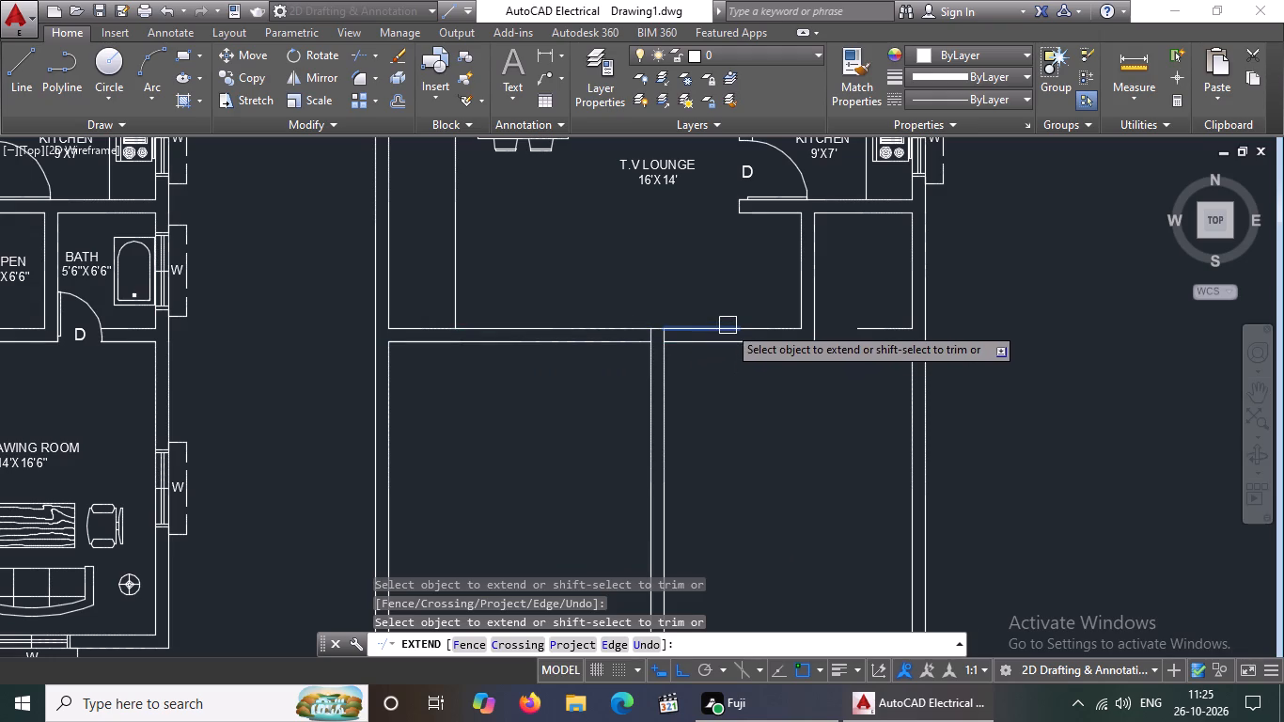
left_click_drag(728, 323, 744, 339)
left_click(874, 337)
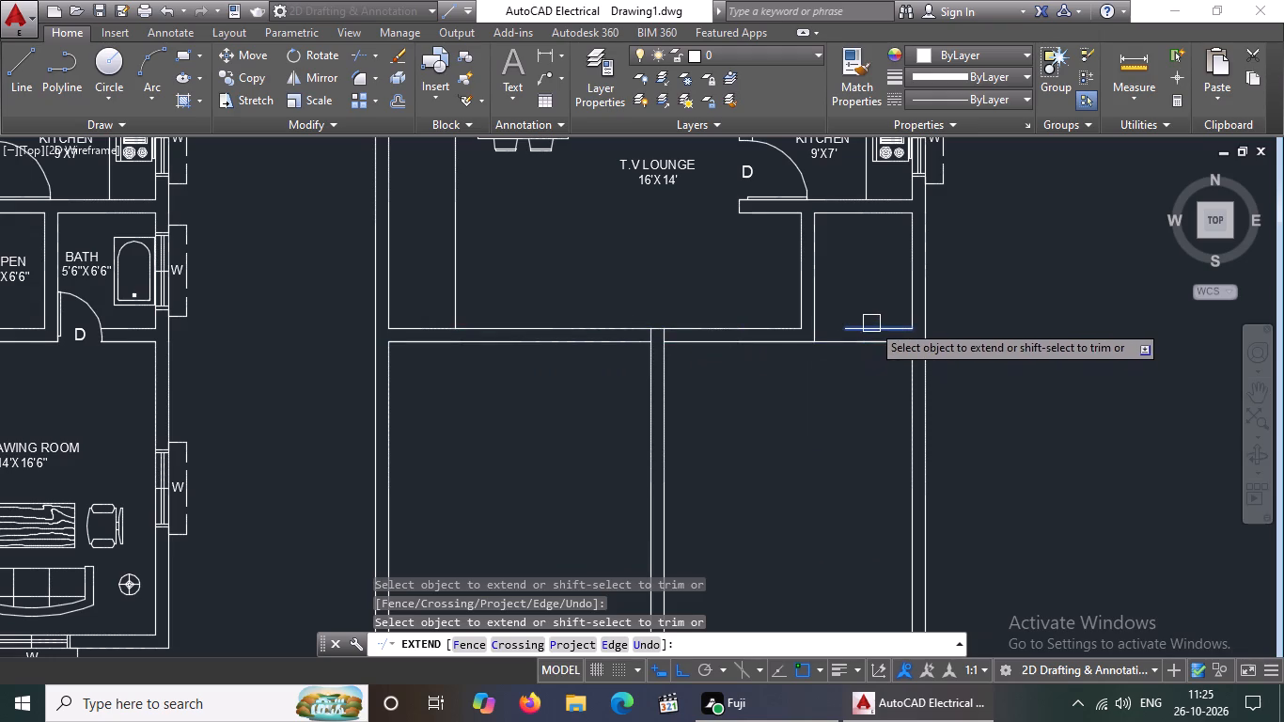
left_click(870, 327)
left_click(851, 323)
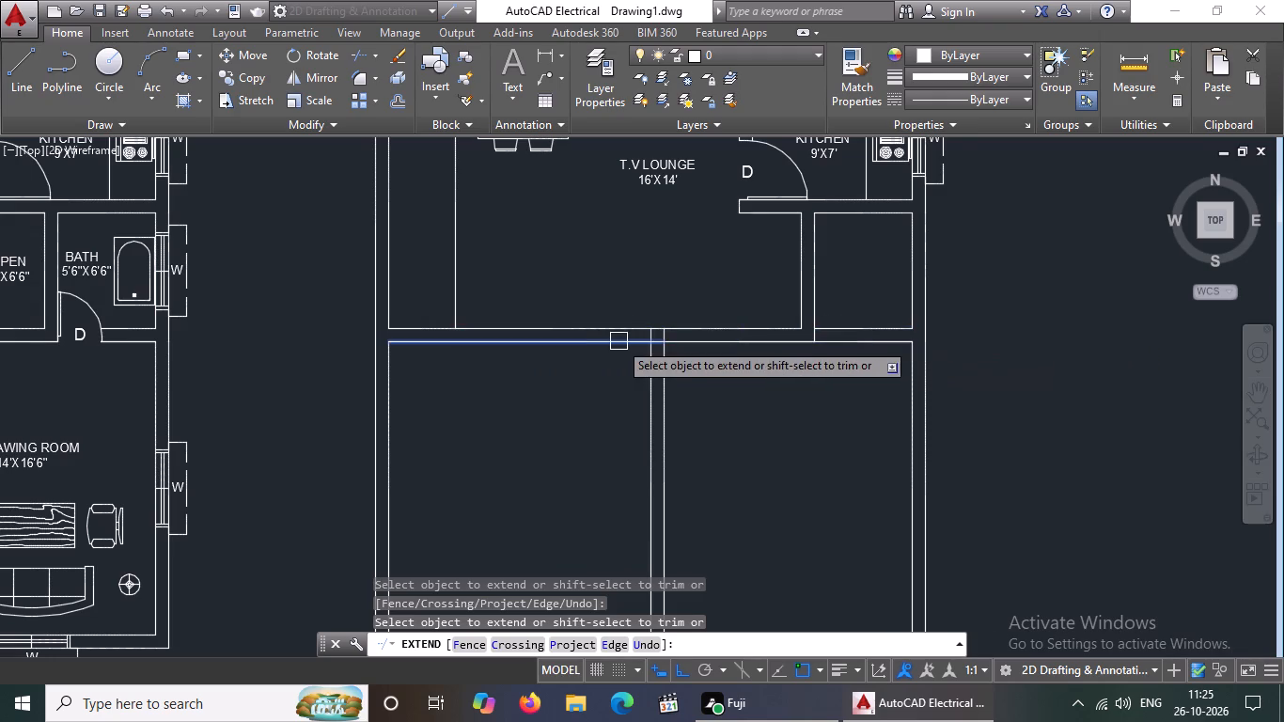
scroll(660, 337, "down", 2)
middle_click_drag(577, 313, 577, 322)
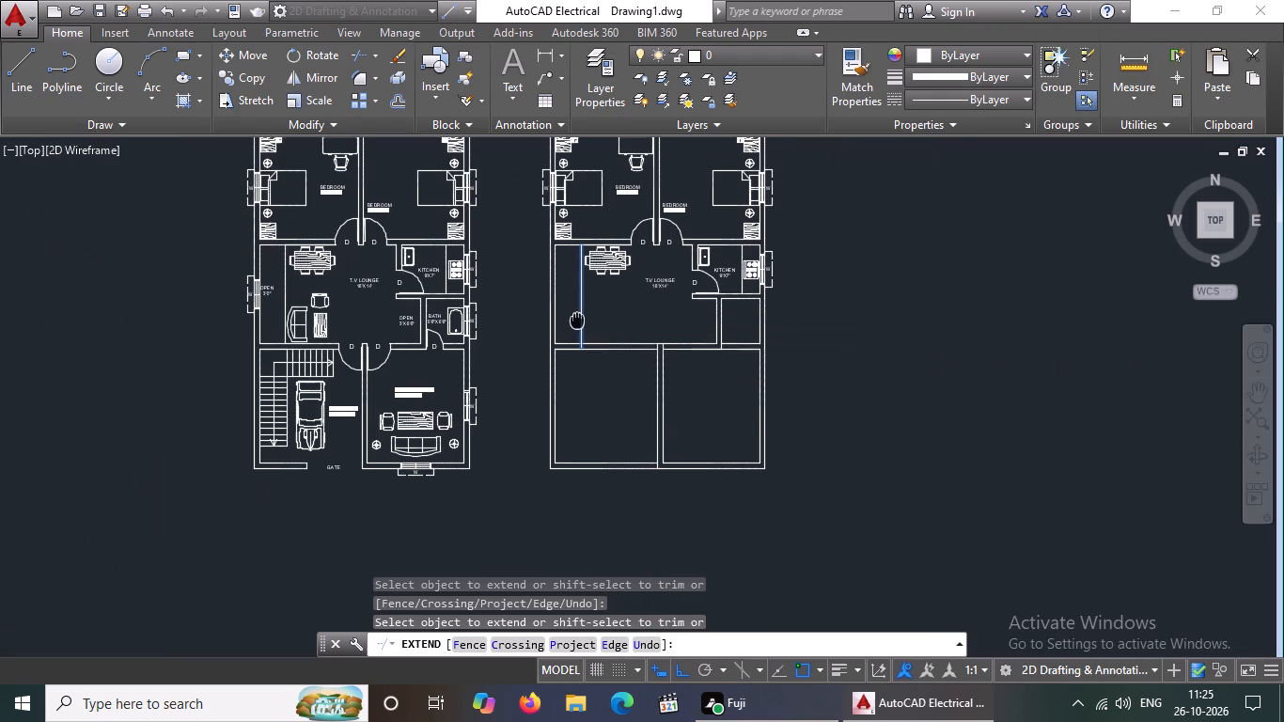
middle_click_drag(577, 322, 574, 346)
key("Escape")
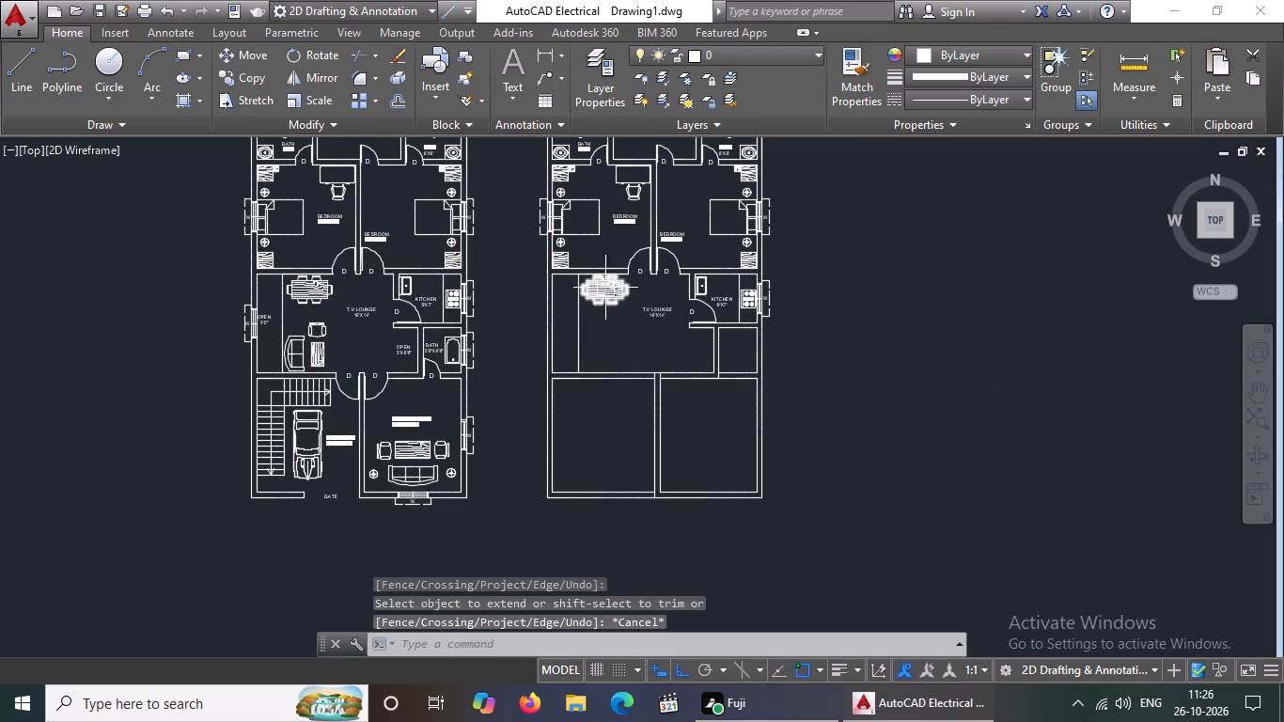
Delete the dining table and the T.V LOUNGE label from the copied plan.
left_click(600, 283)
key("Delete")
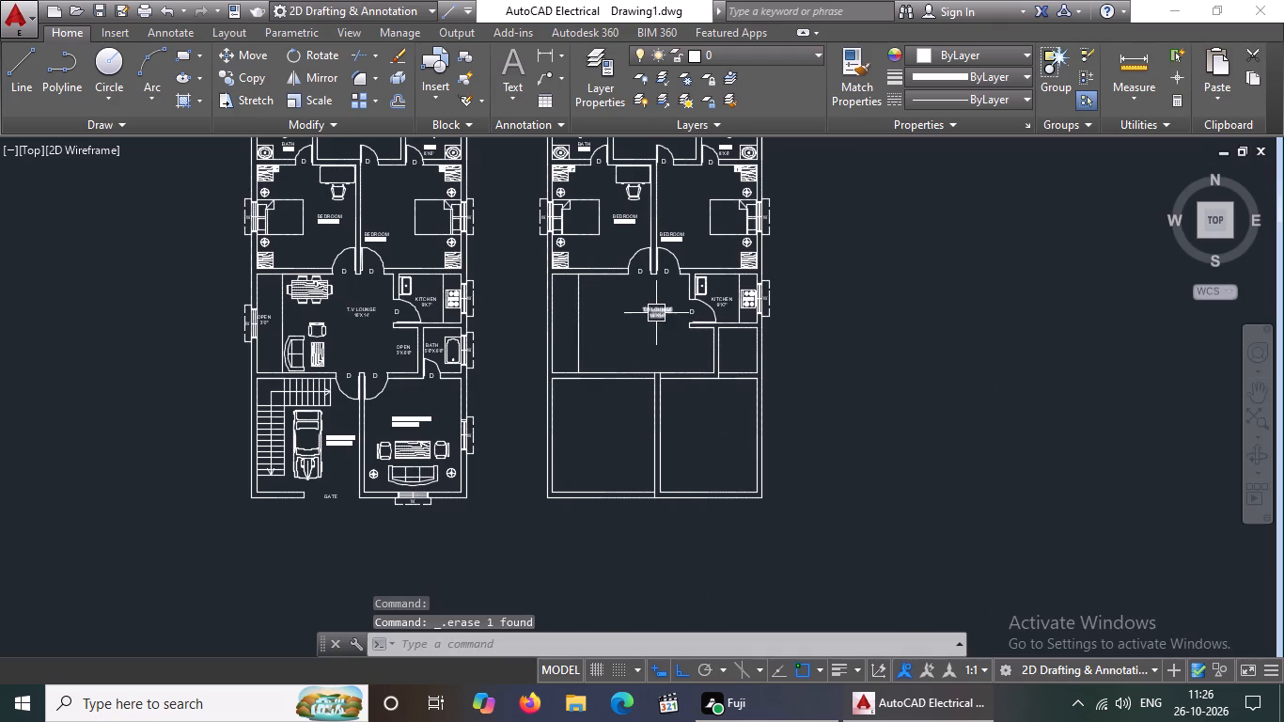
left_click(656, 312)
key("Delete")
Delete the door, its D label, the sink, the KITCHEN 9'X7' label, the stove and the counter line from the copied plan's kitchen.
scroll(724, 329, "up", 2)
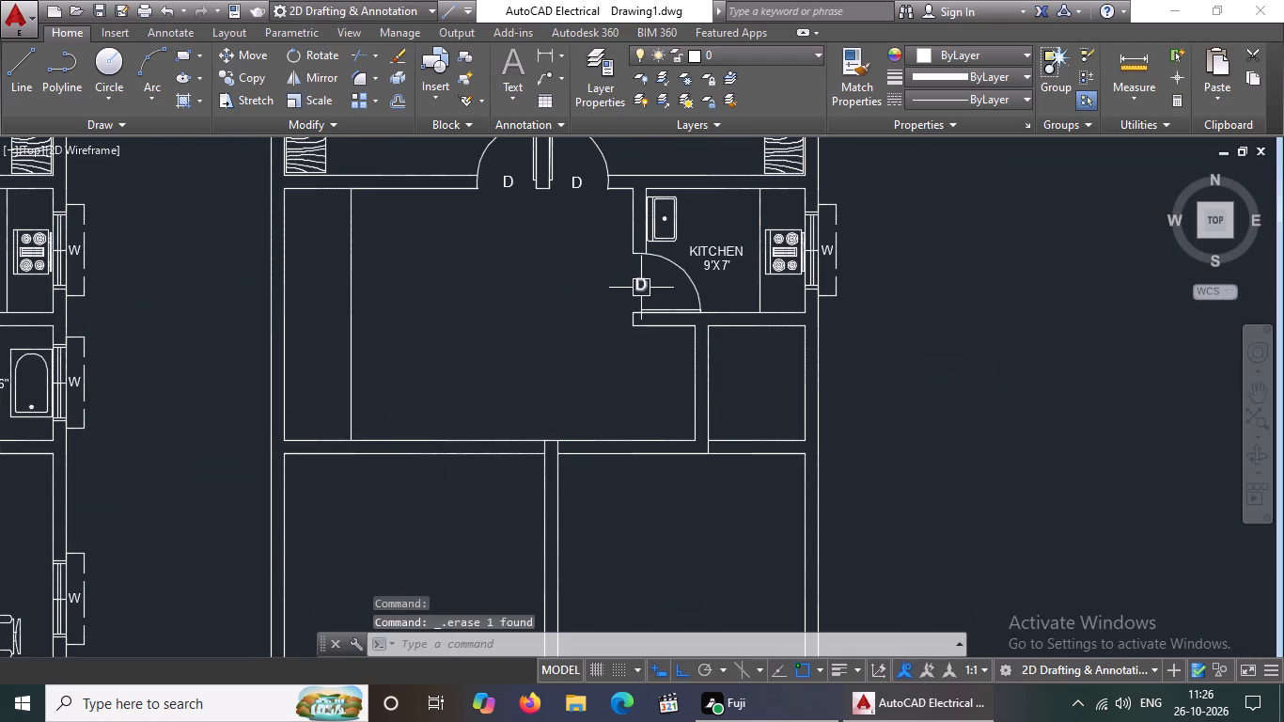
left_click(642, 287)
key("Delete")
left_click(682, 272)
key("Delete")
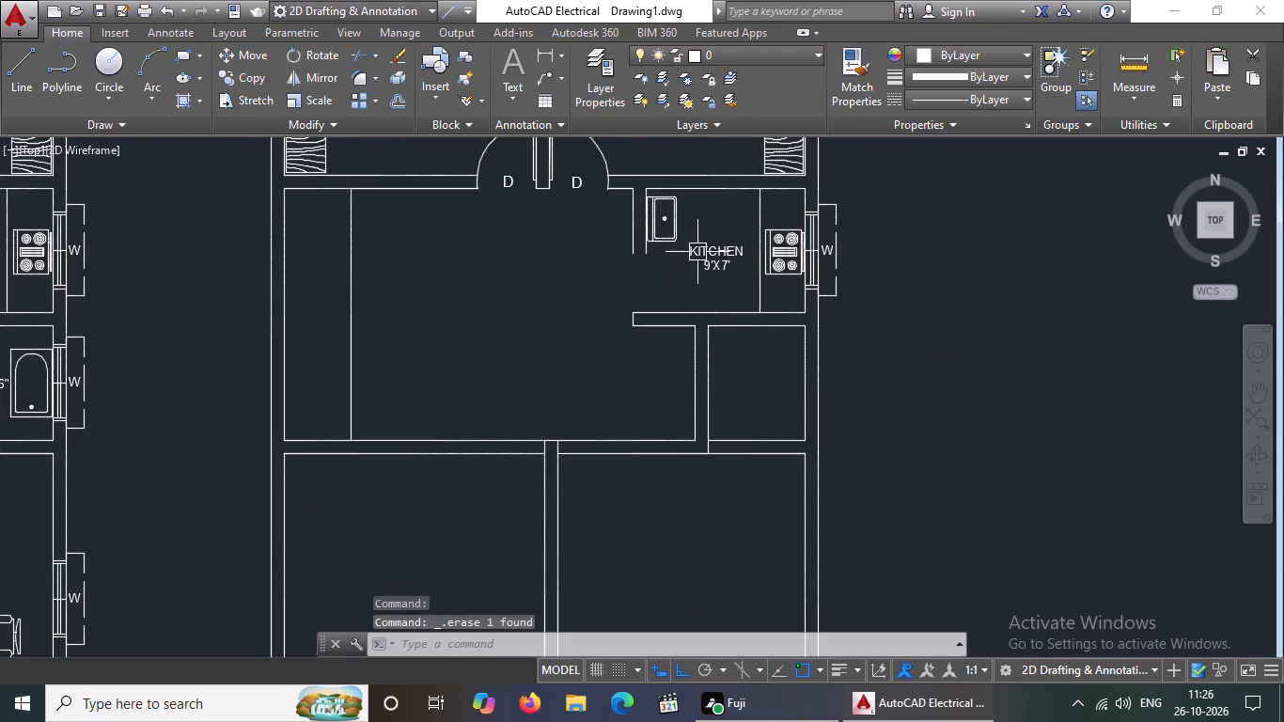
left_click(664, 227)
key("Delete")
left_click(701, 254)
key("Delete")
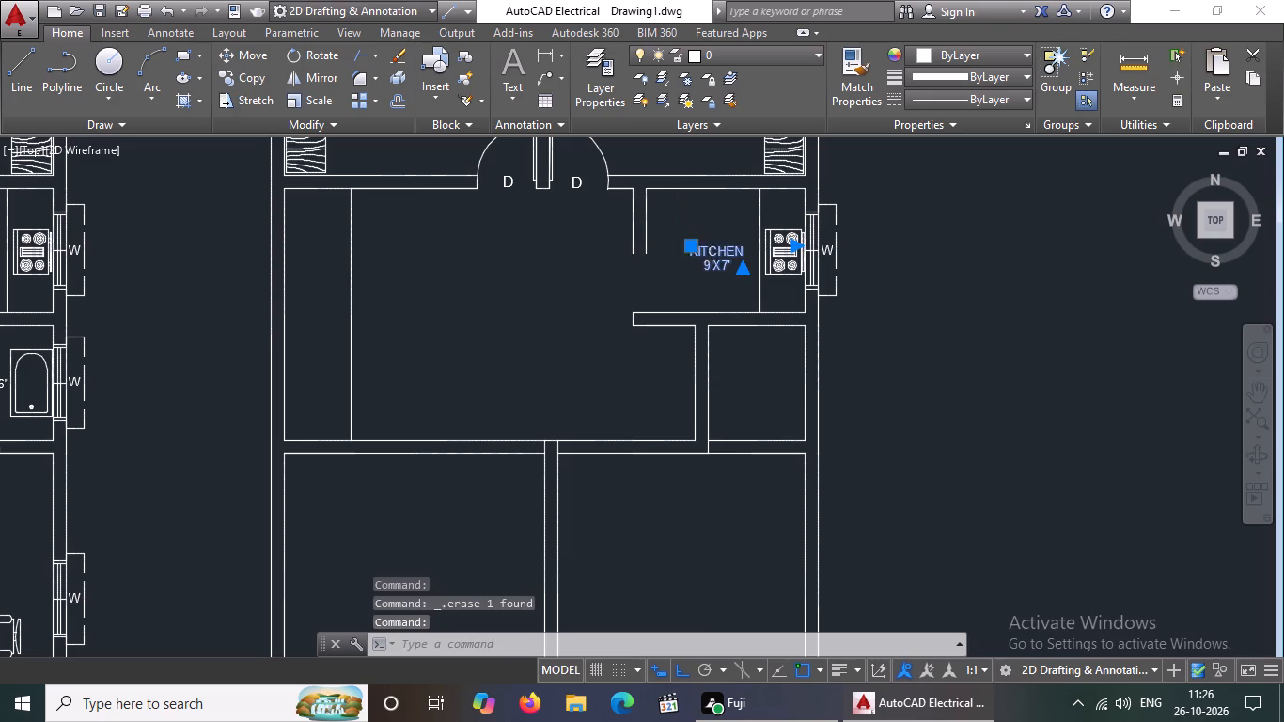
left_click(792, 245)
key("Delete")
left_click(762, 262)
key("Delete")
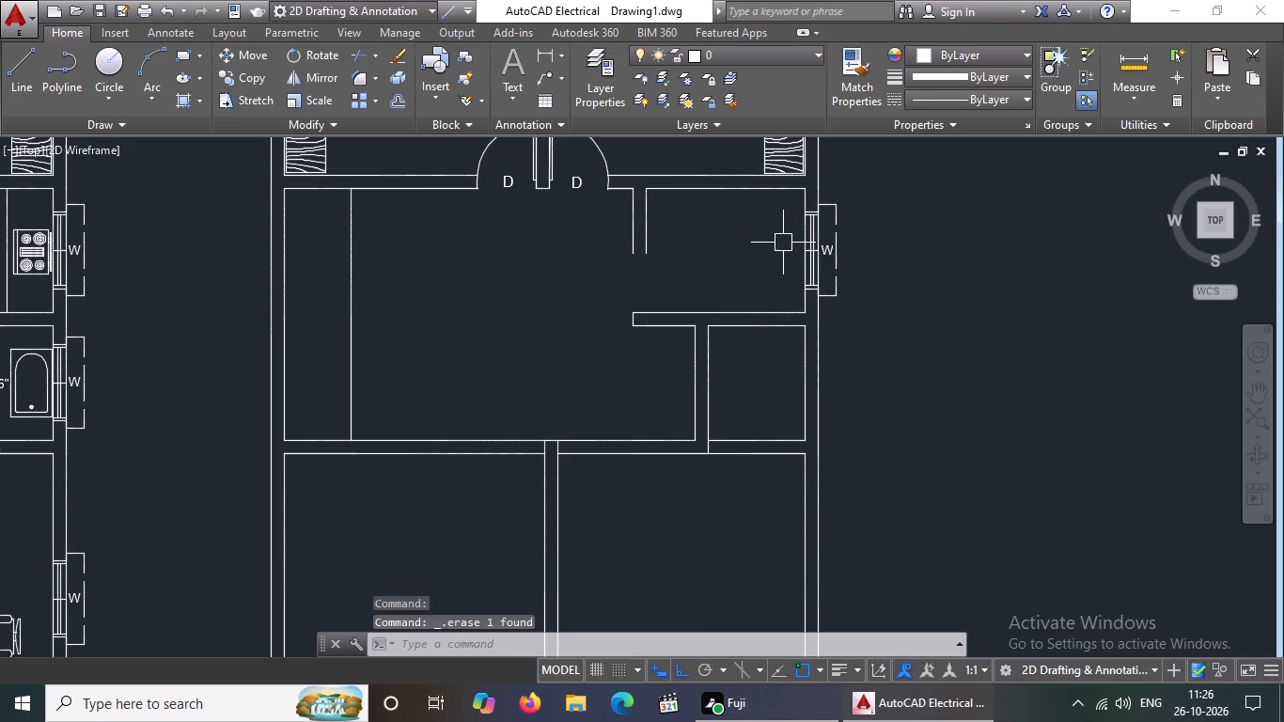
Delete the kitchen's east window and its W label from the copied plan.
scroll(781, 218, "up", 1)
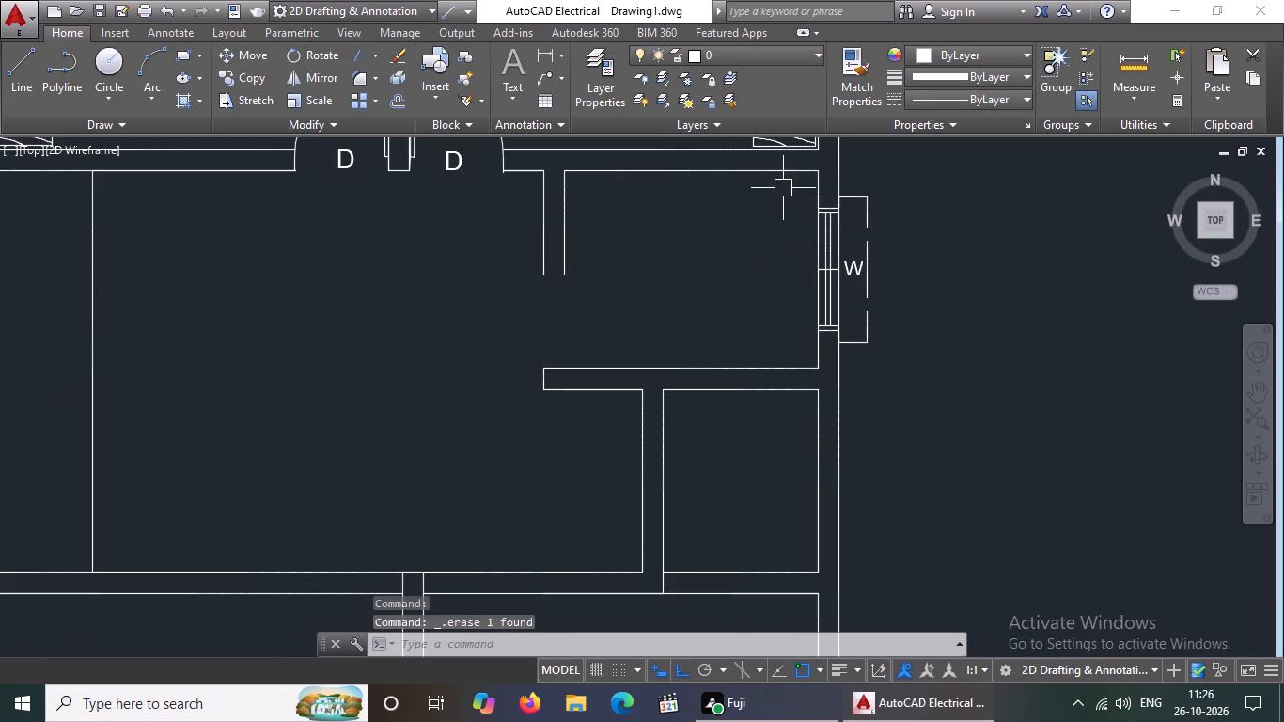
left_click(783, 188)
left_click(956, 353)
key("Delete")
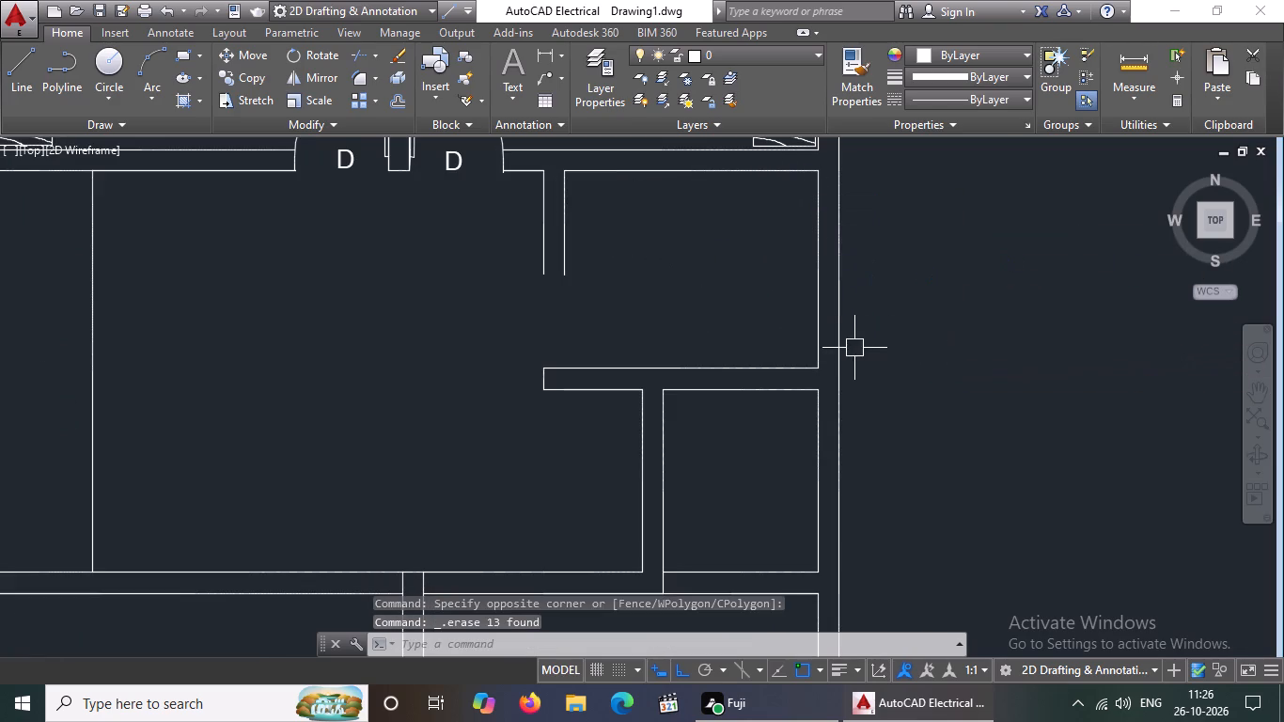
scroll(761, 337, "down", 1)
key("Escape")
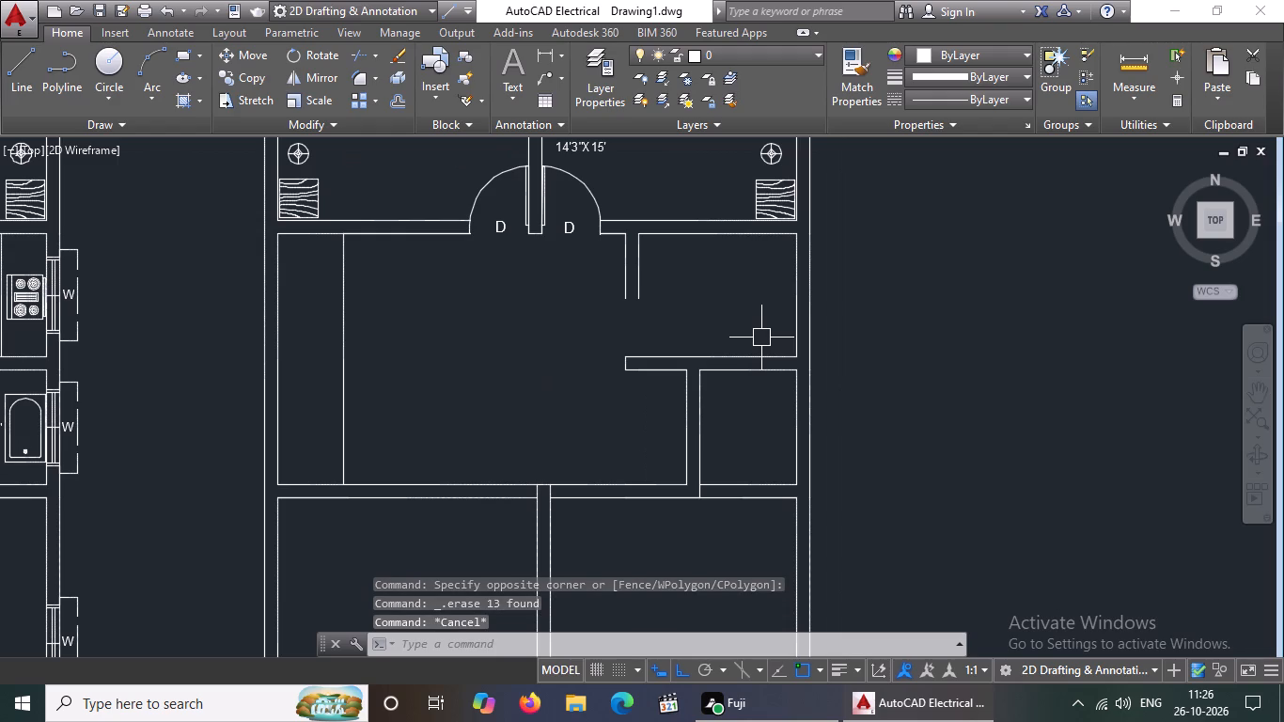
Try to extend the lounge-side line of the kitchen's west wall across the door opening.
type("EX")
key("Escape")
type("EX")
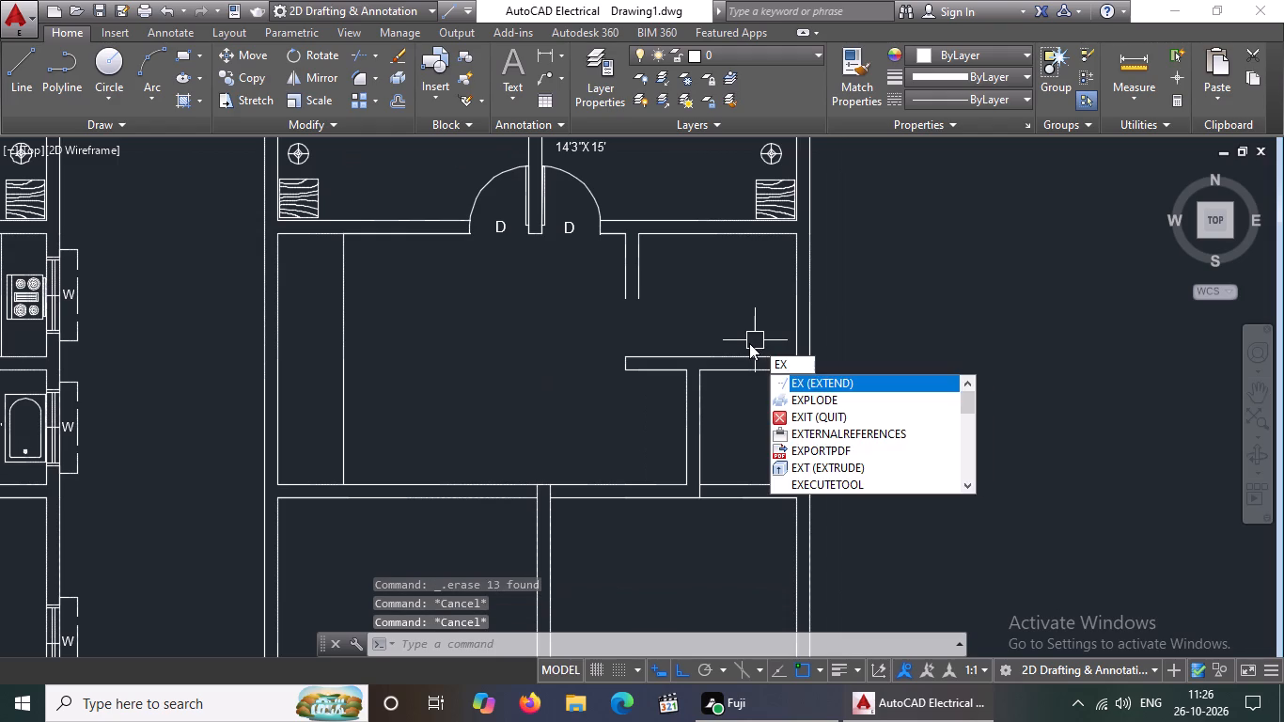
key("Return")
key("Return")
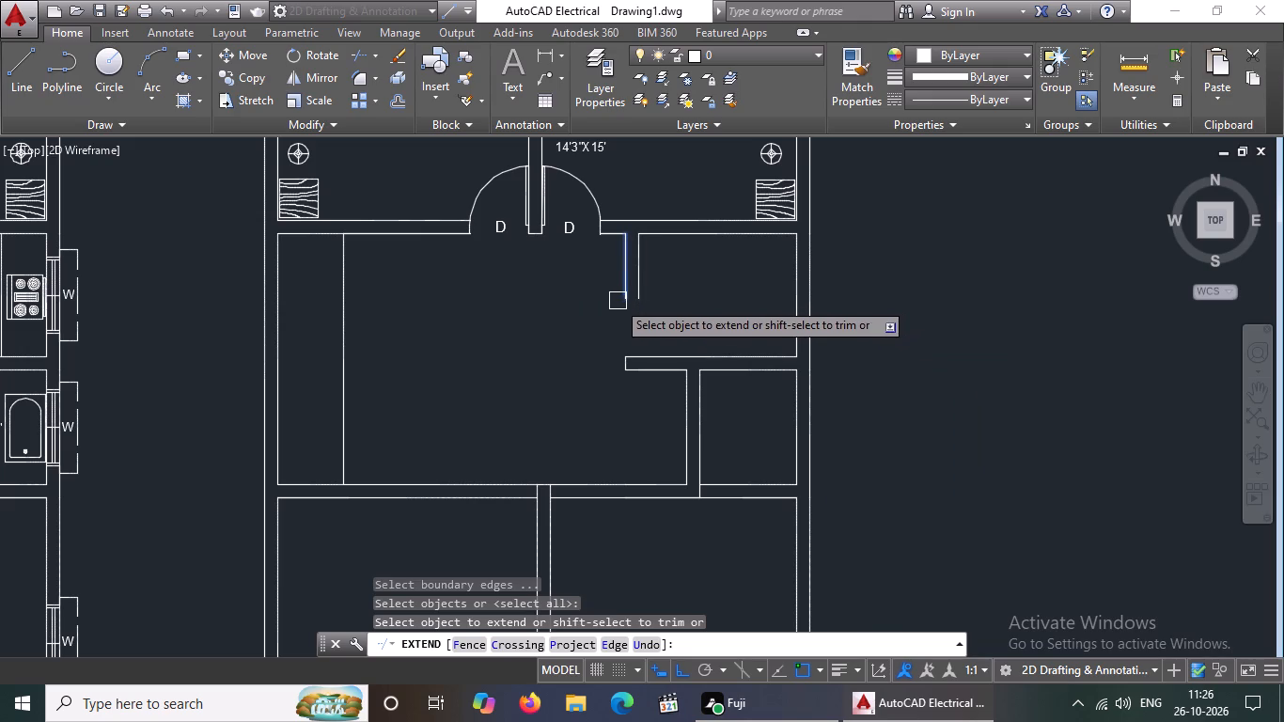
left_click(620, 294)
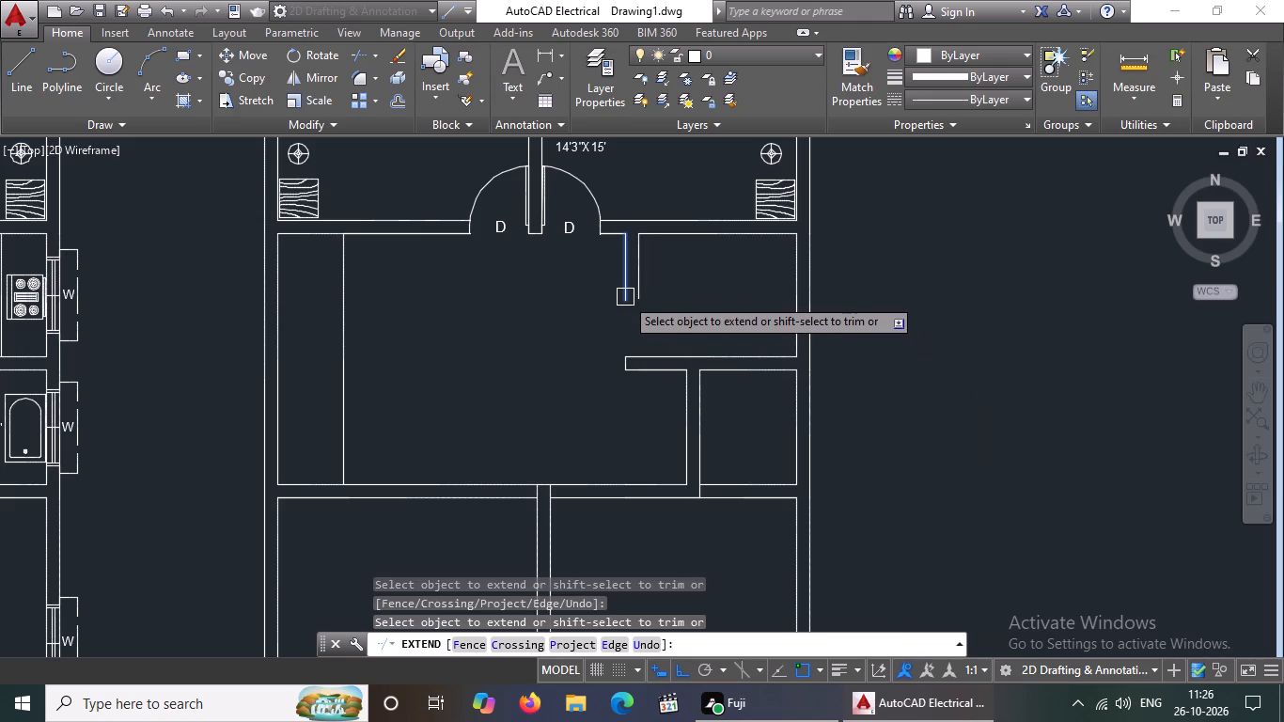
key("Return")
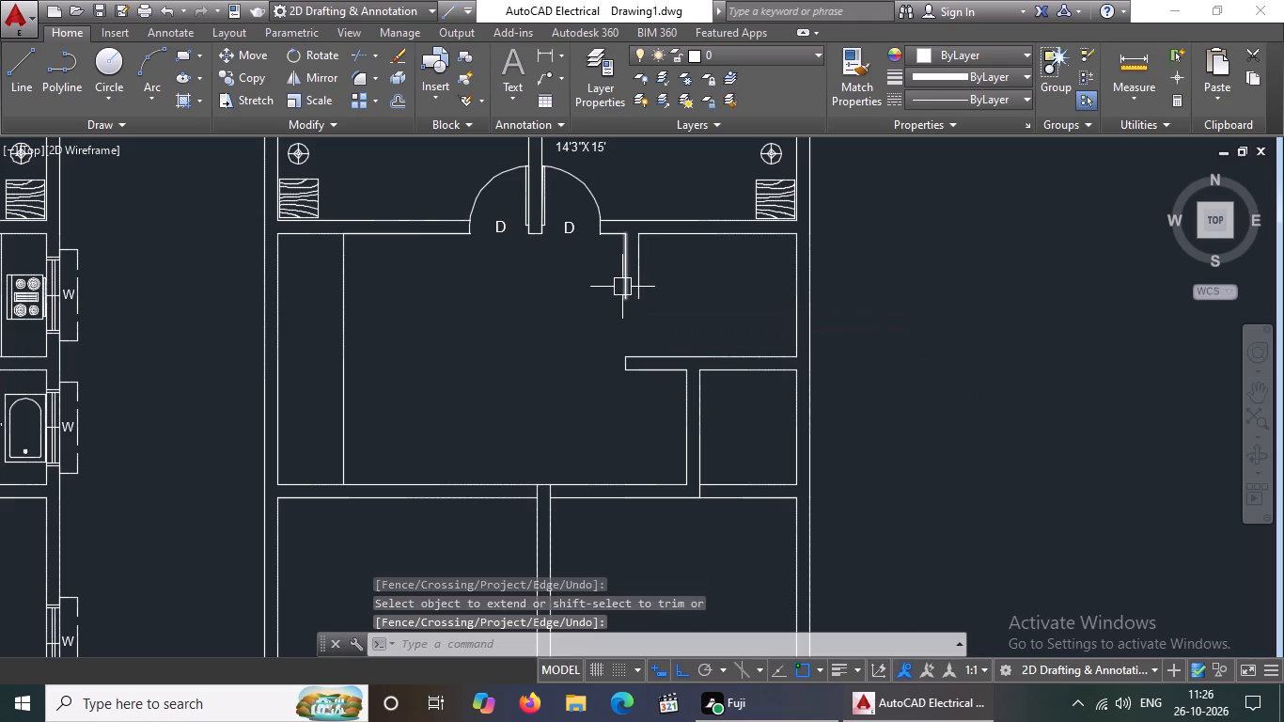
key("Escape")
Extend both lines of the kitchen's west wall south across the door opening to the kitchen's south wall.
type("EX")
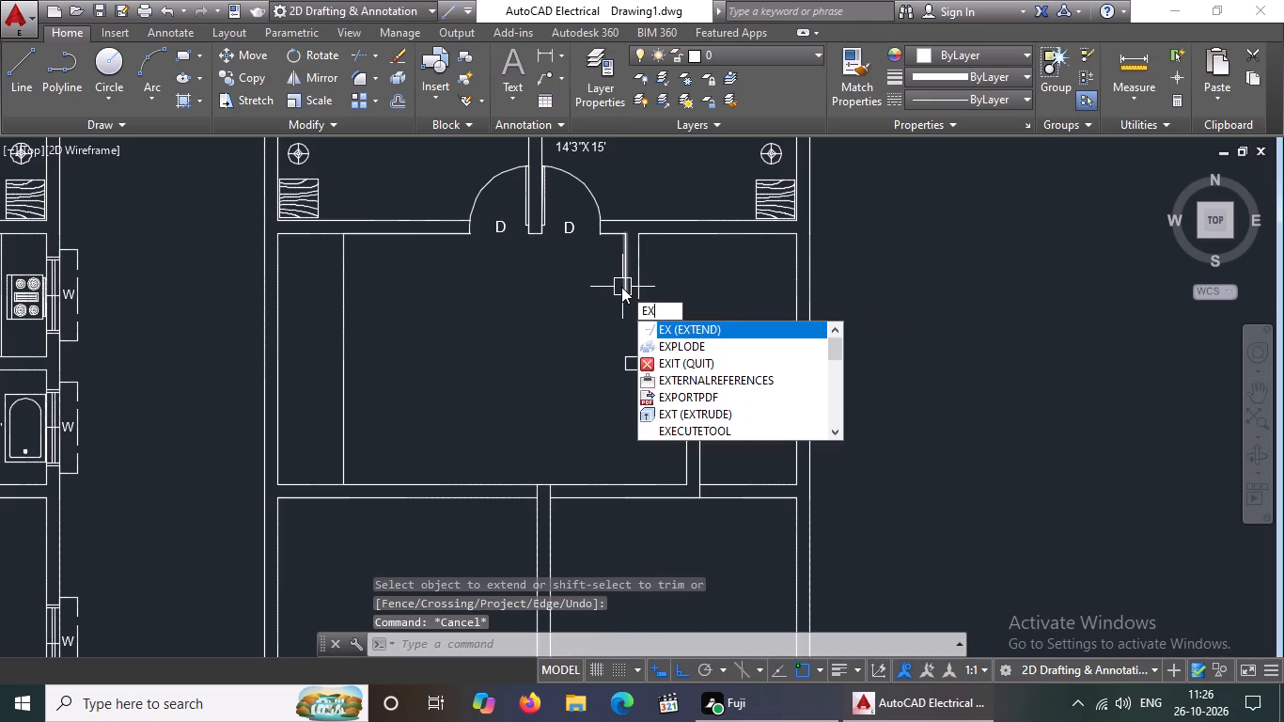
key("Return")
key("Return")
scroll(637, 293, "up", 2)
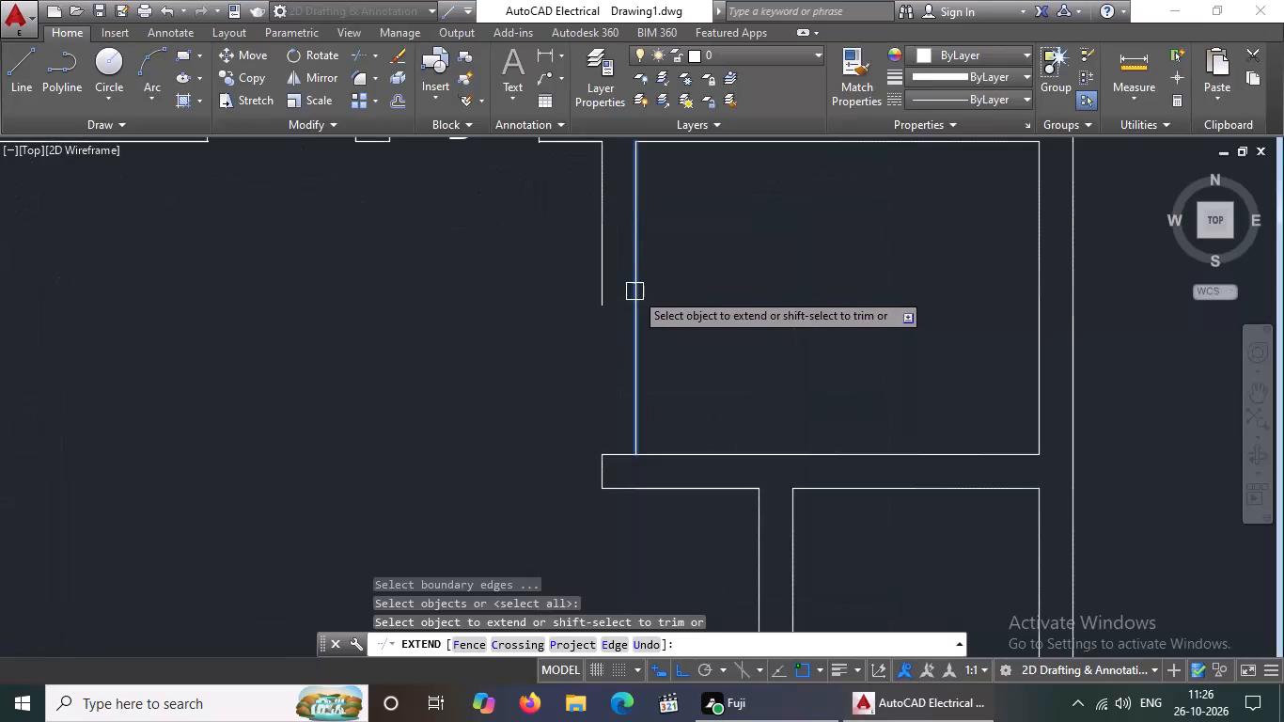
left_click(634, 291)
left_click(598, 299)
scroll(669, 414, "down", 2)
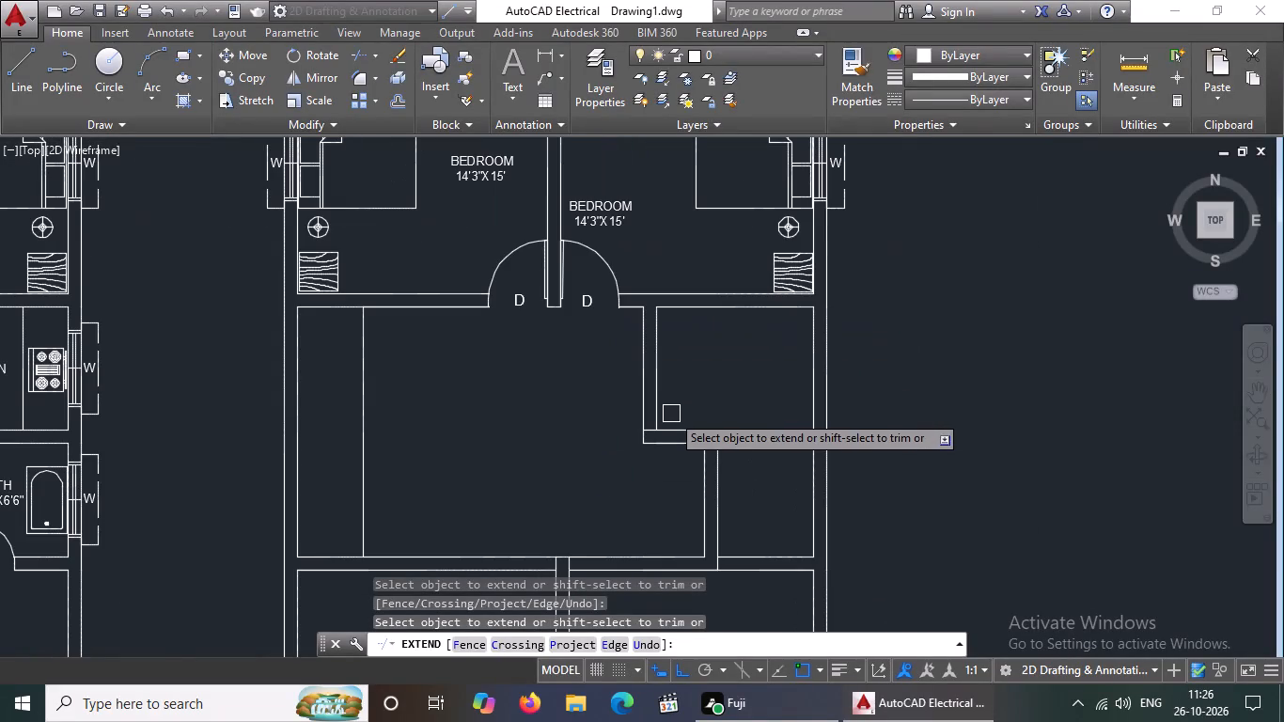
Delete the two doors and their D labels between the bedrooms and the lounge in the copied plan.
key("Escape")
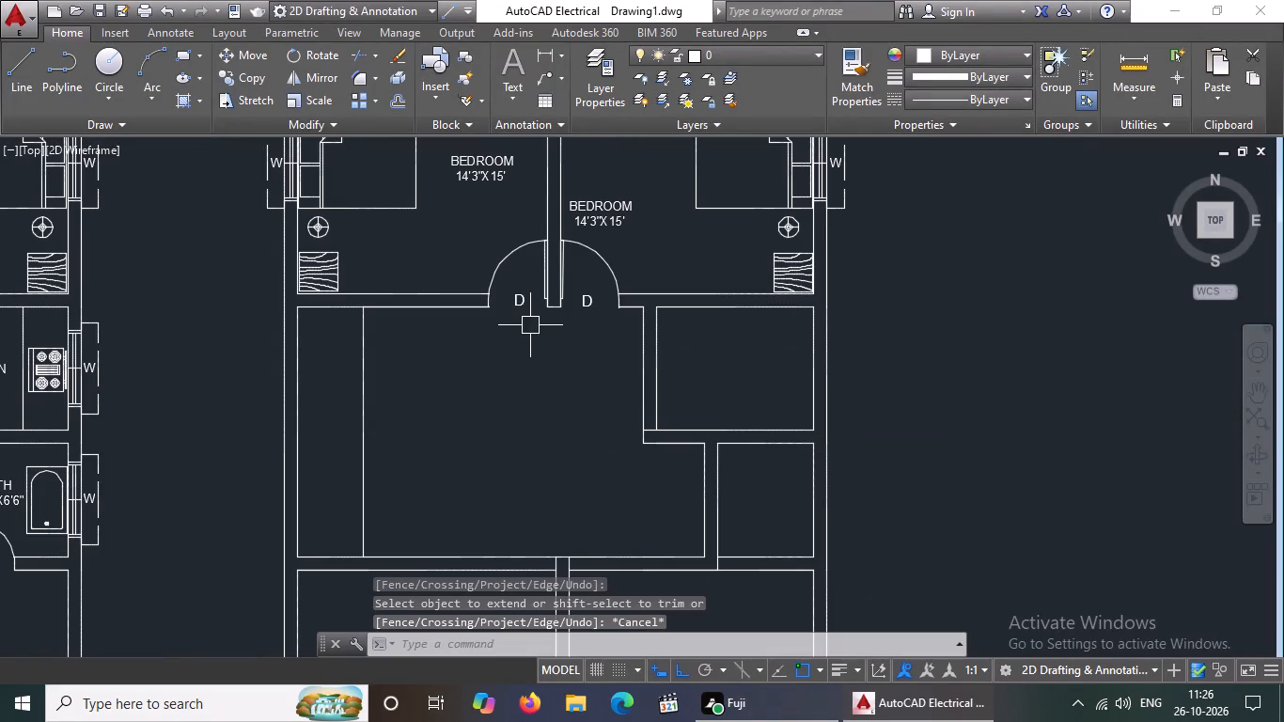
left_click(522, 302)
key("Delete")
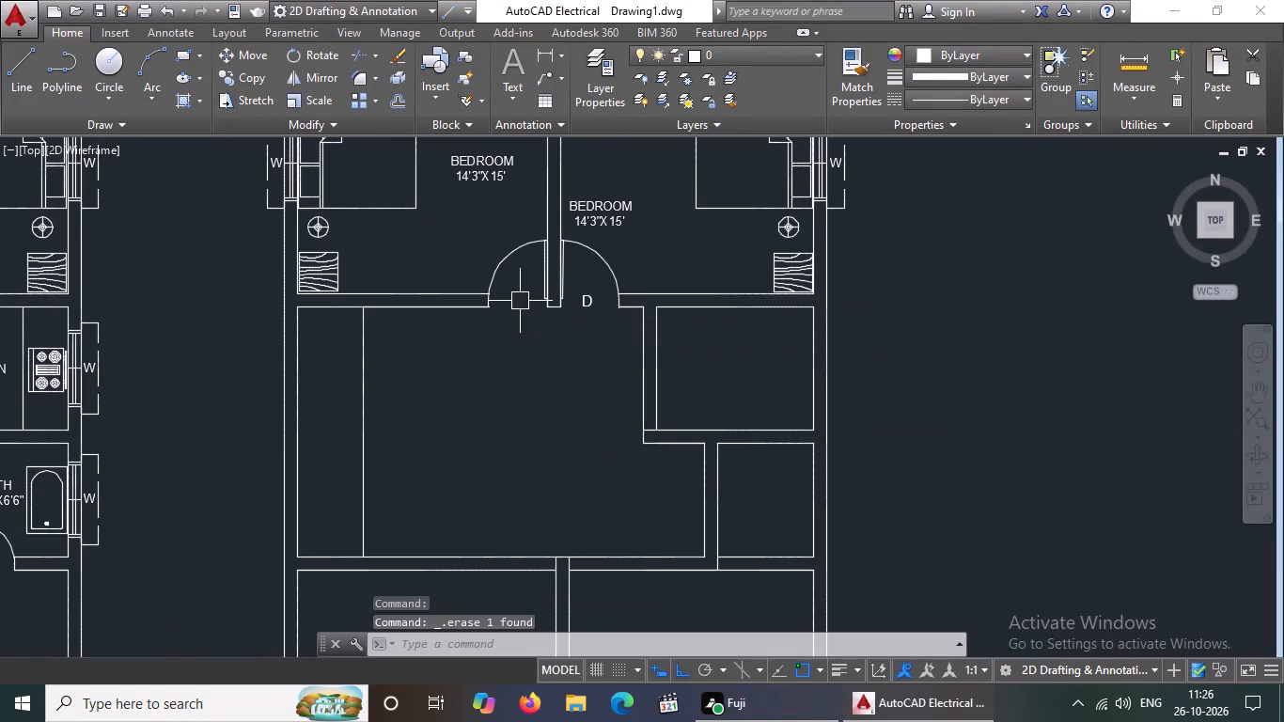
left_click(503, 256)
key("Delete")
left_click(597, 301)
key("Delete")
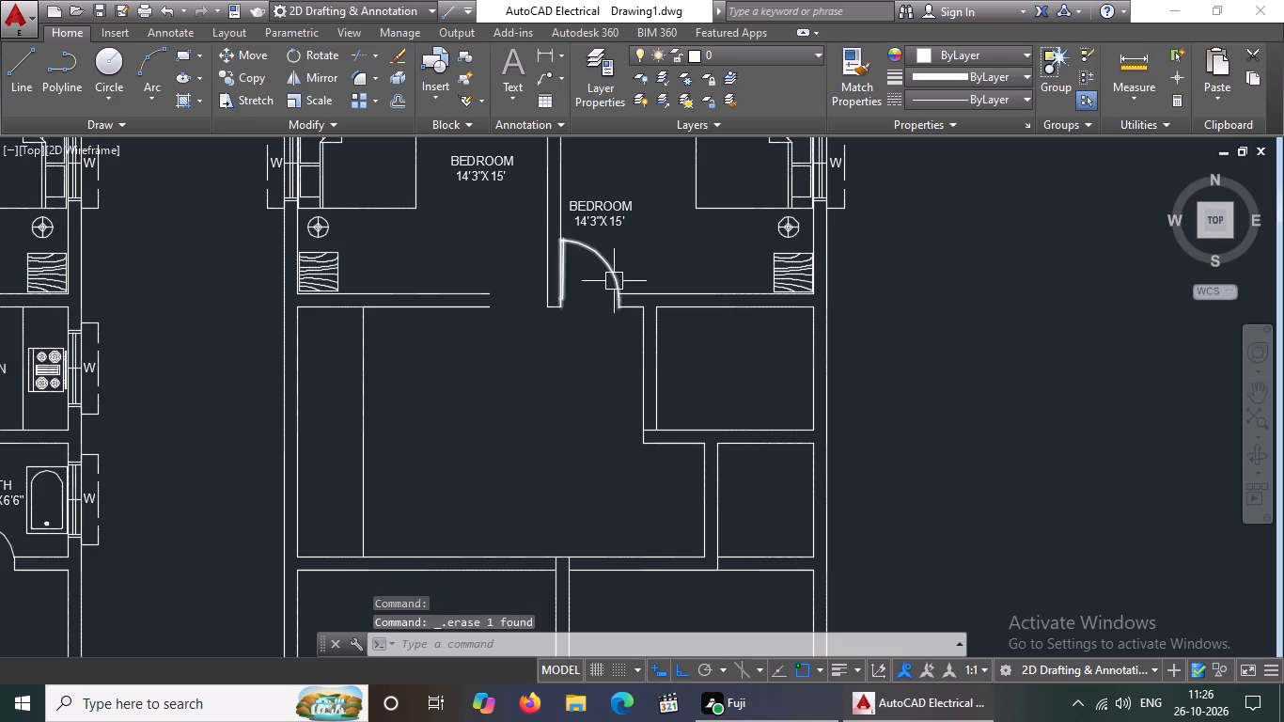
left_click(615, 279)
key("Delete")
key("Escape")
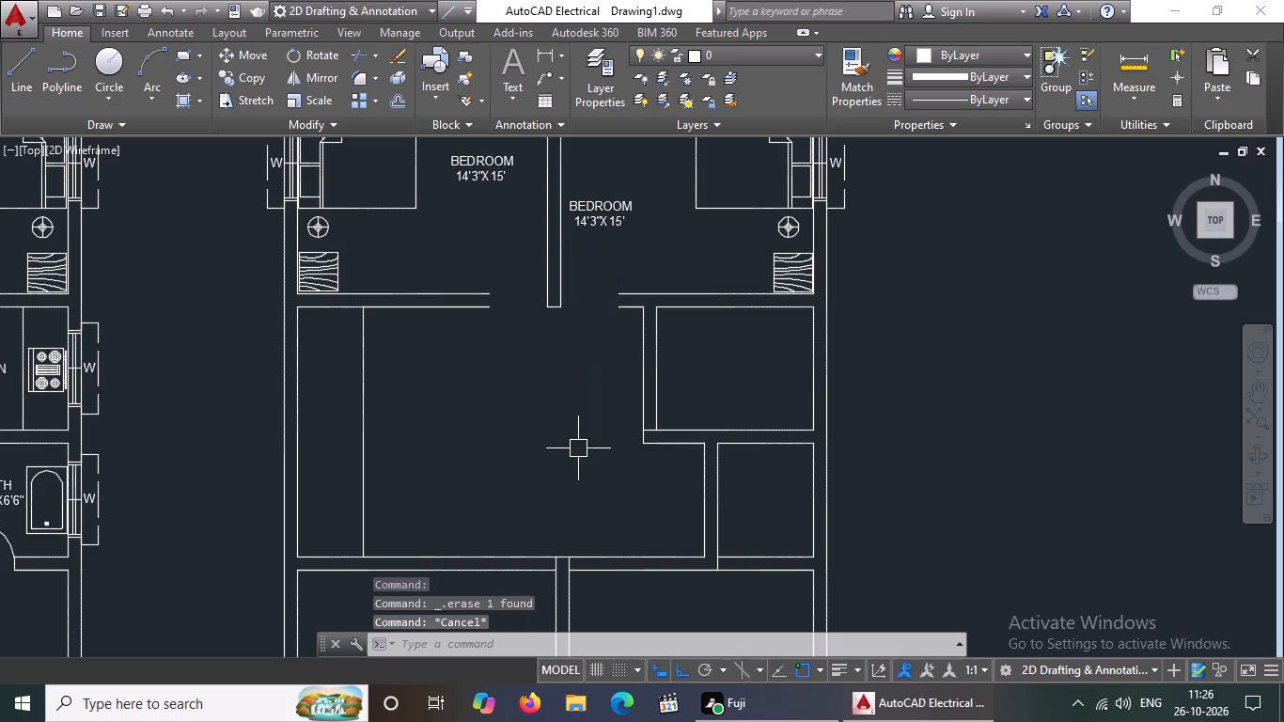
Extend both lines of the west bedroom's south wall east across the door opening to the wall between the bedrooms.
type("EX")
key("Return")
key("Return")
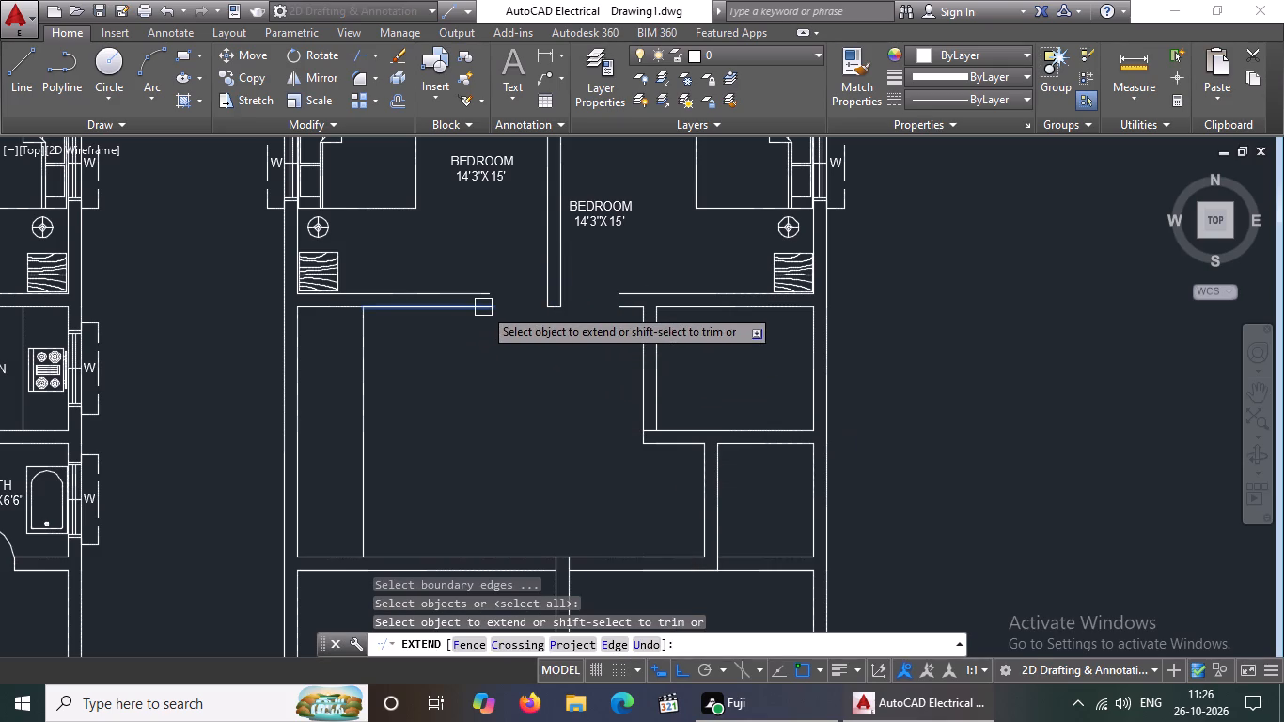
left_click(483, 307)
left_click(486, 309)
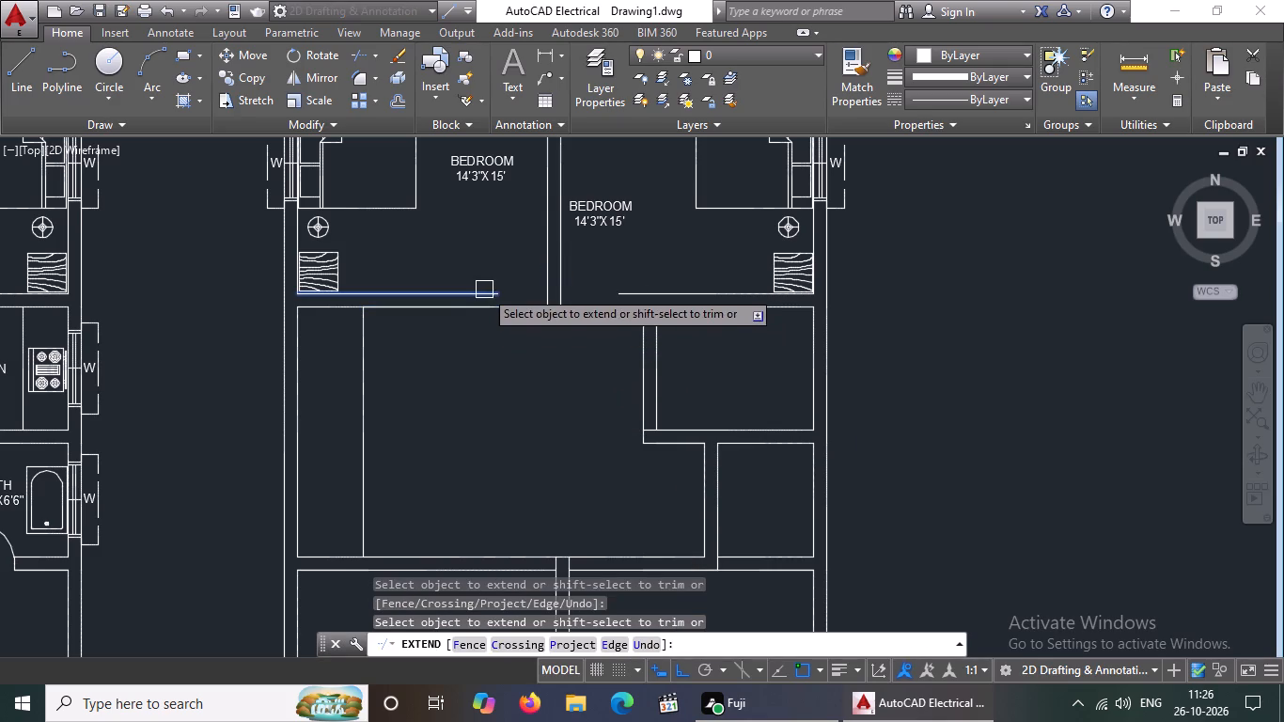
left_click(485, 293)
left_click(500, 292)
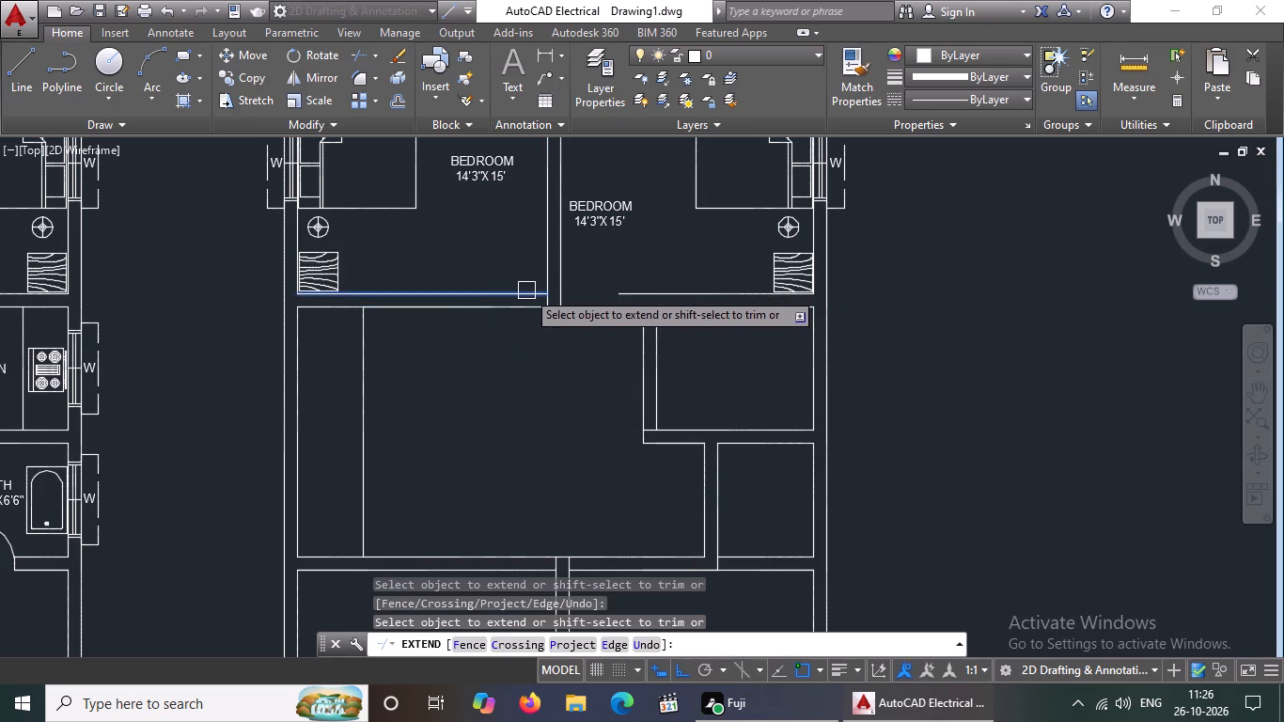
left_click(526, 290)
Extend both lines of the east bedroom's south wall west across the door opening to the wall between the bedrooms.
left_click(625, 293)
left_click_drag(593, 291, 602, 300)
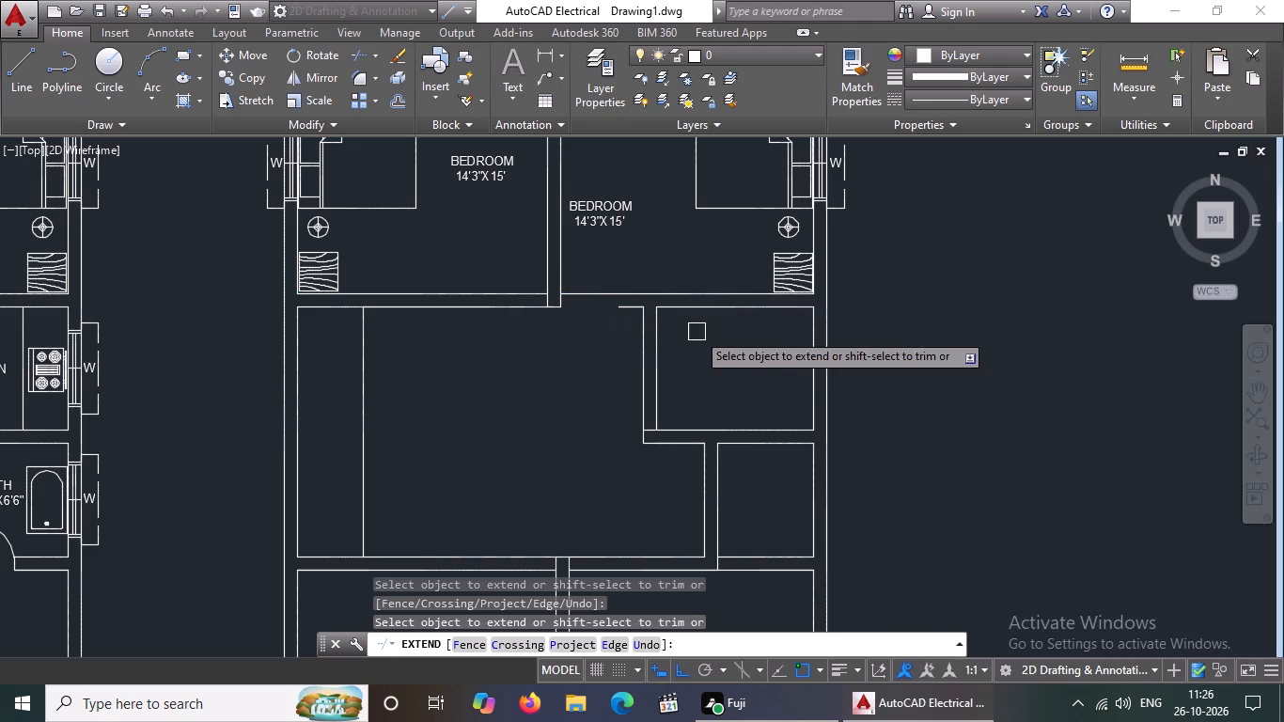
left_click(628, 308)
left_click(616, 309)
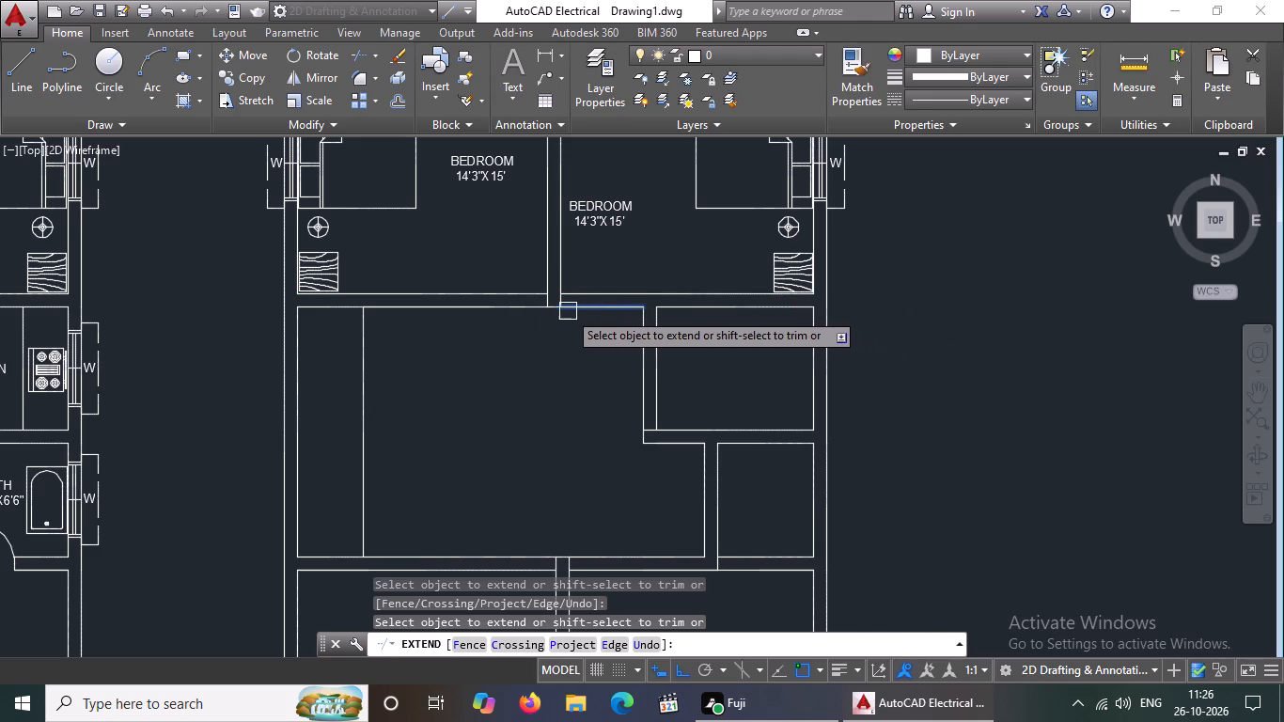
left_click_drag(587, 310, 591, 321)
scroll(542, 367, "down", 2)
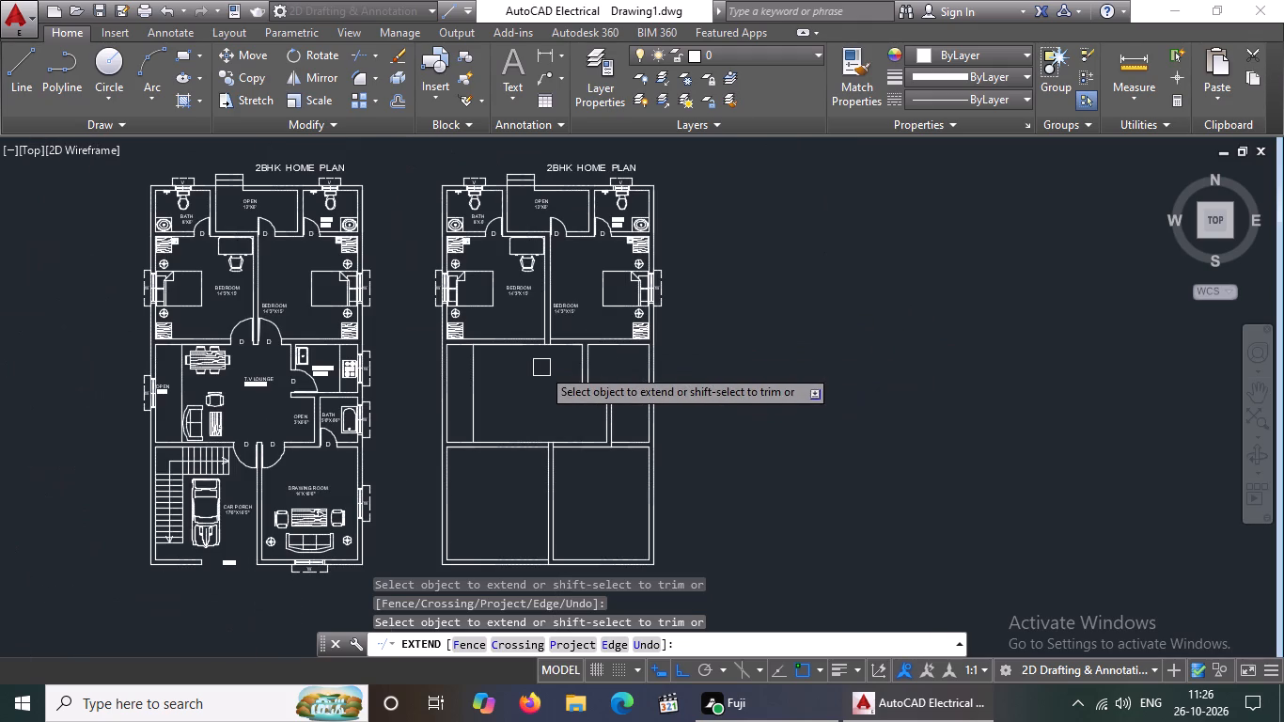
key("Escape")
Delete the south wooden cabinet, the south bedside lamp and the bed from the copied plan's west bedroom.
scroll(463, 301, "up", 2)
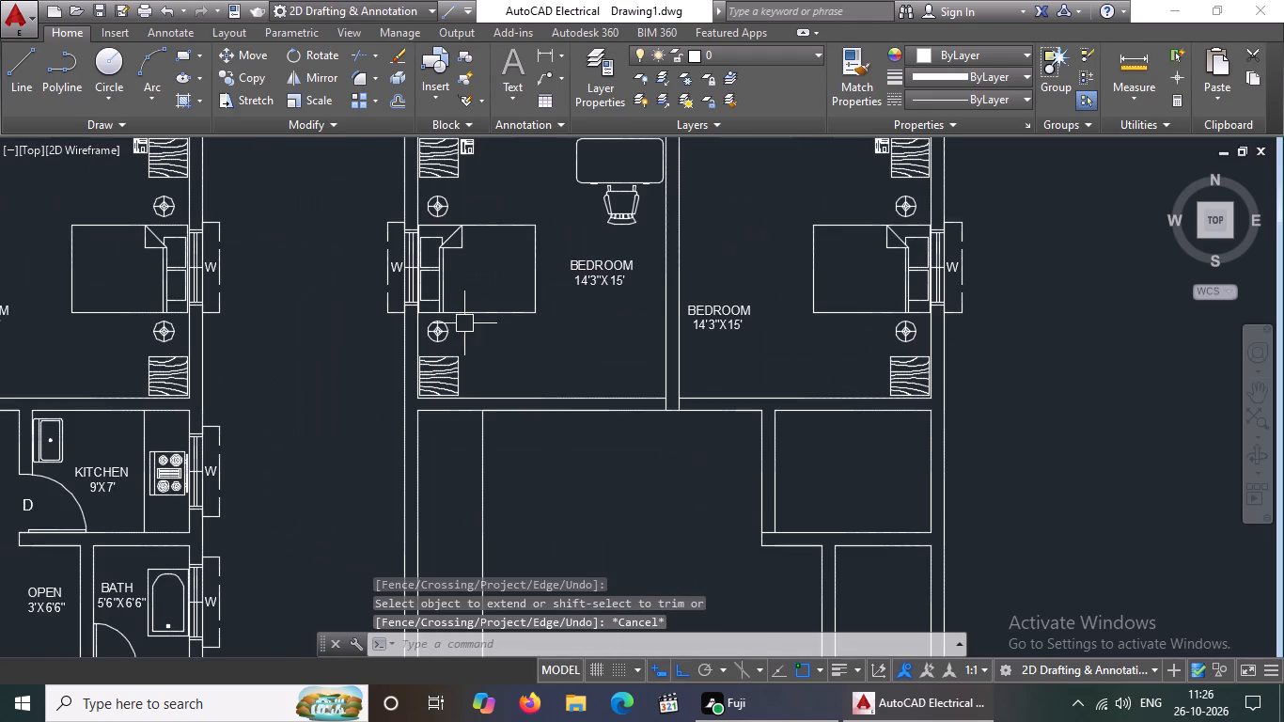
left_click(444, 369)
key("Delete")
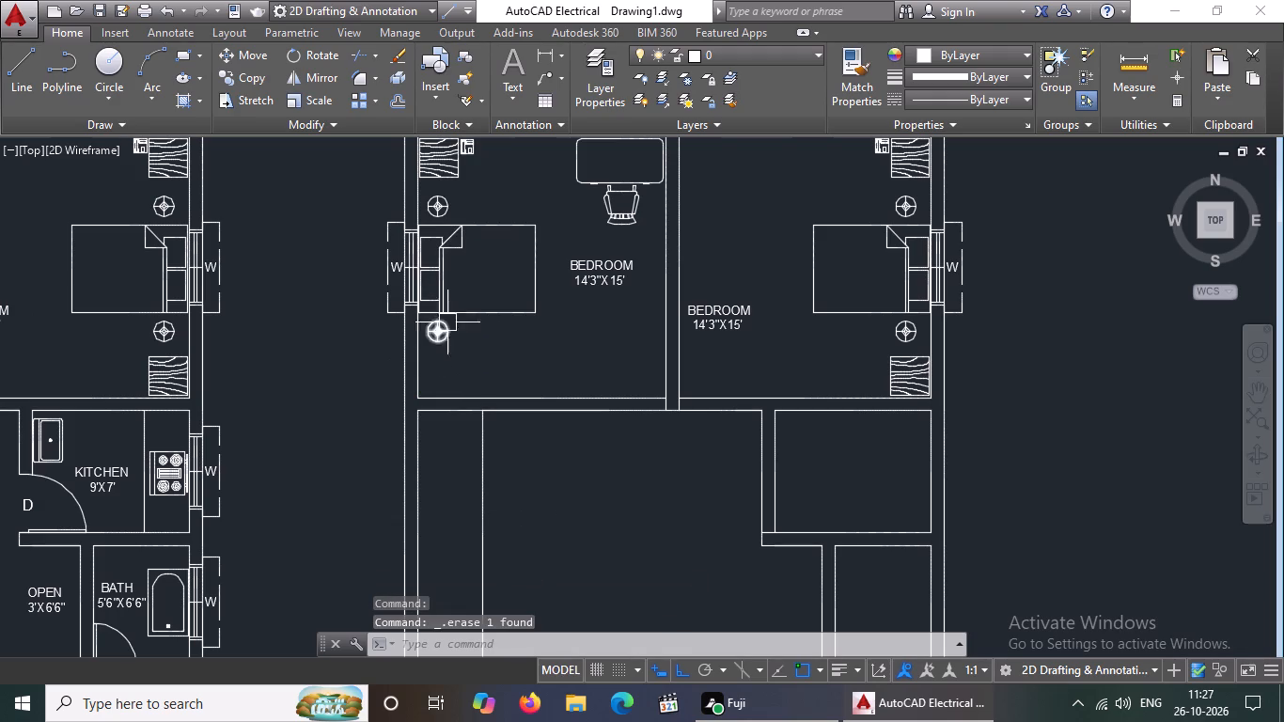
left_click(442, 328)
key("Delete")
left_click(438, 295)
key("Delete")
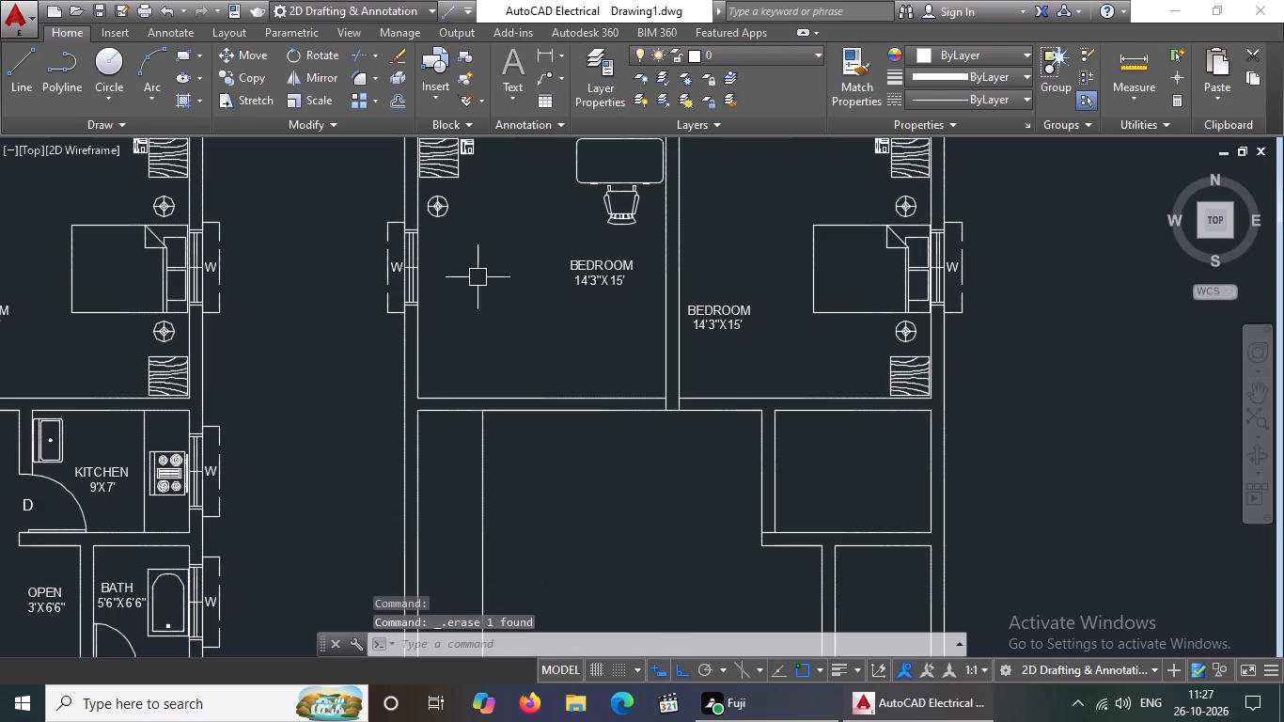
Delete the BEDROOM 14'3"X15' labels from both bedrooms of the copied plan.
left_click(613, 275)
key("Delete")
left_click(723, 315)
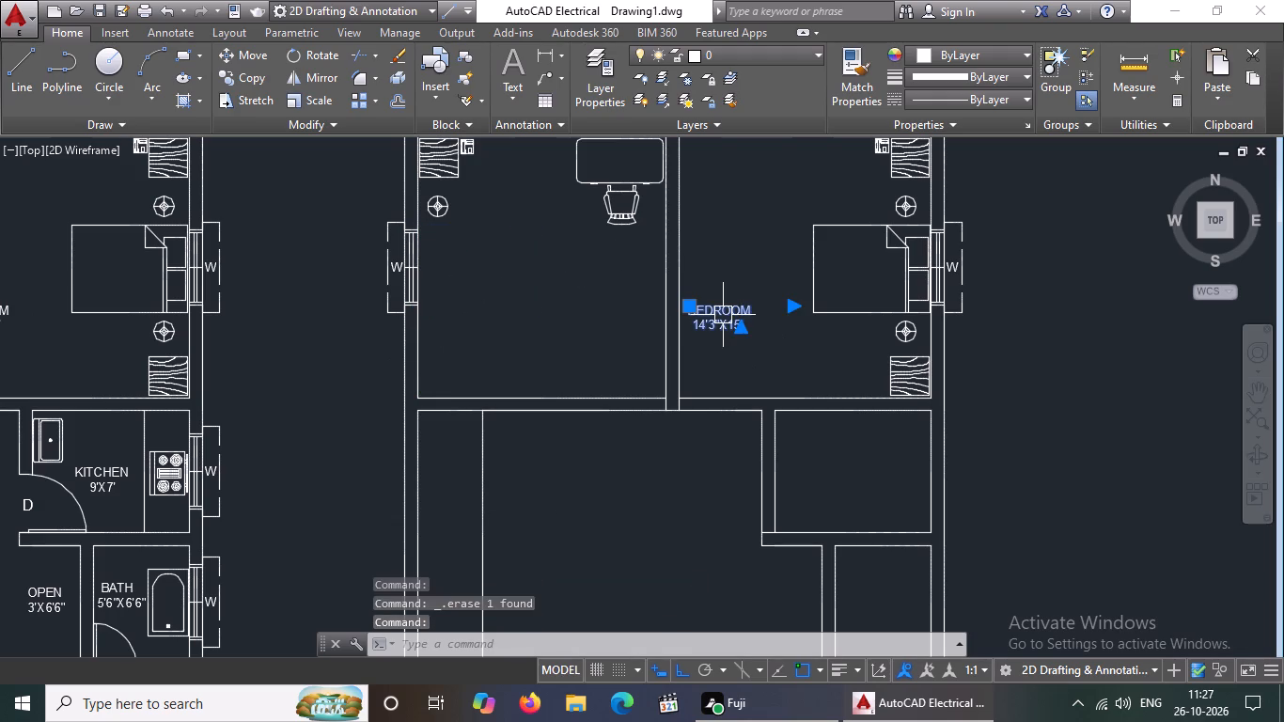
key("Delete")
Delete the south wooden cabinet, the bed and both bedside lamps from the copied plan's east bedroom.
left_click(922, 375)
key("Delete")
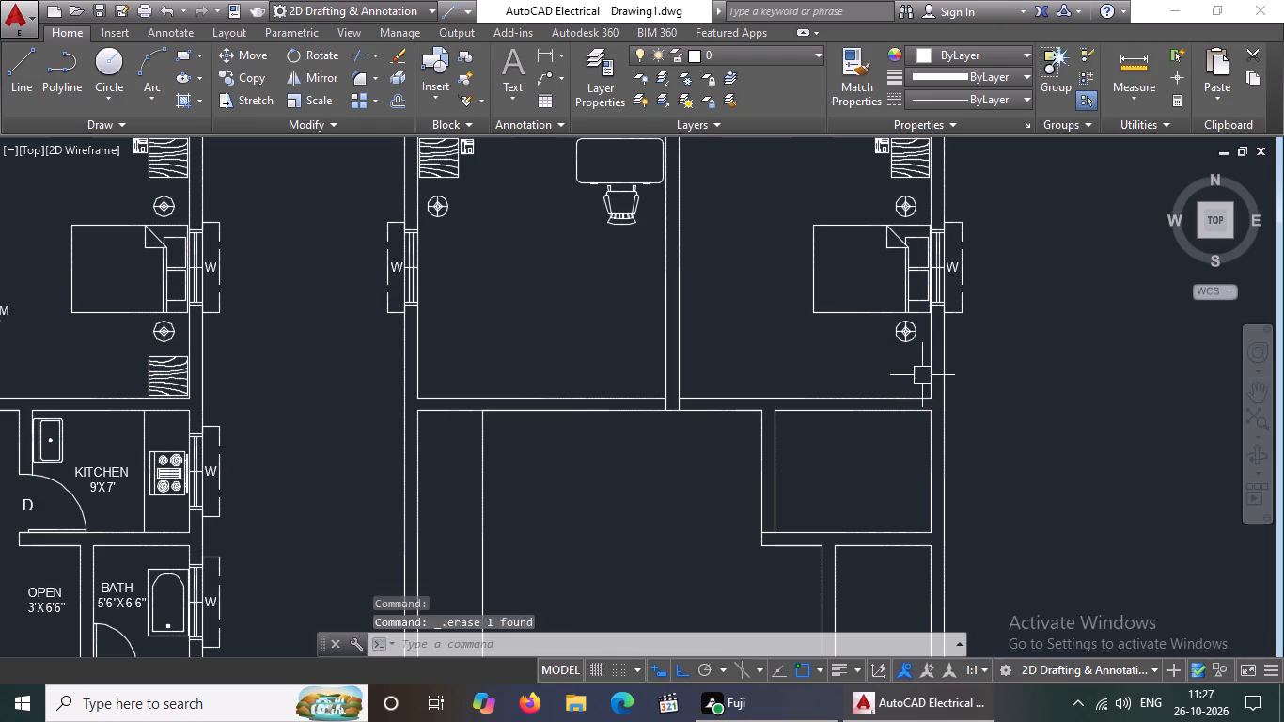
left_click(840, 321)
key("Delete")
left_click(901, 329)
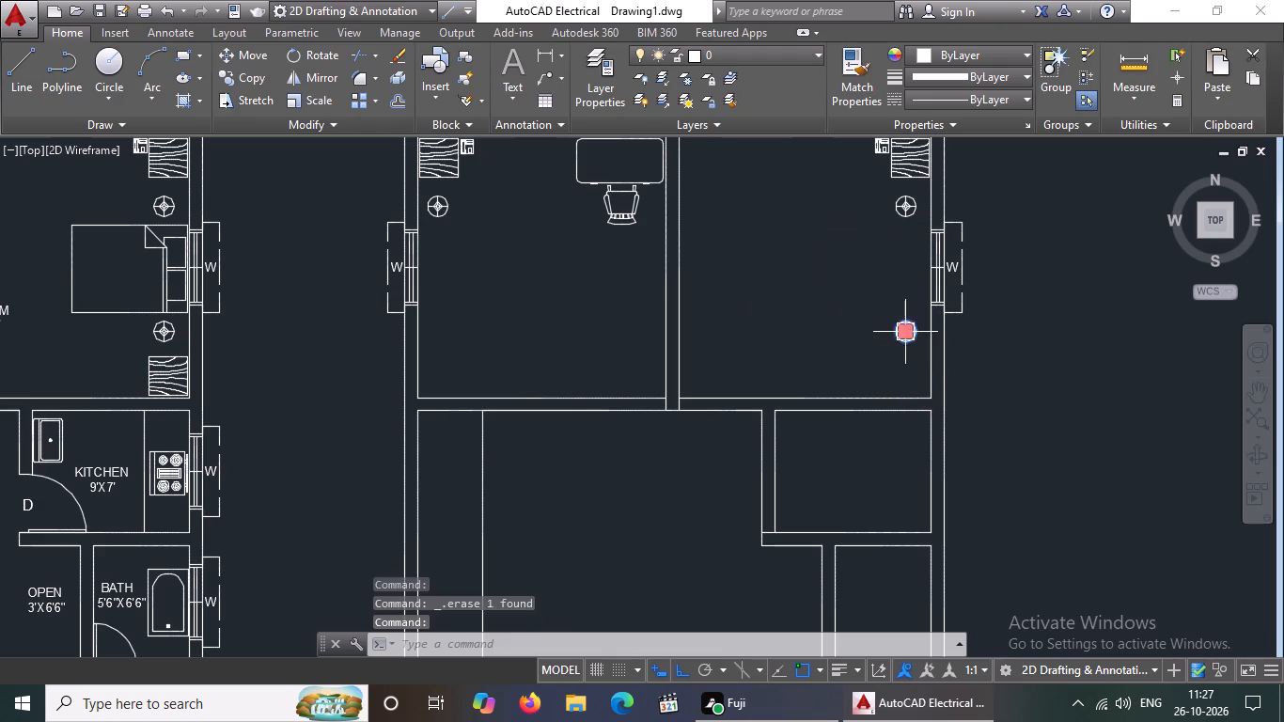
key("Delete")
left_click(894, 203)
key("Delete")
Delete the windows and their W labels from the outer walls of both bedrooms in the copied plan.
left_click(894, 203)
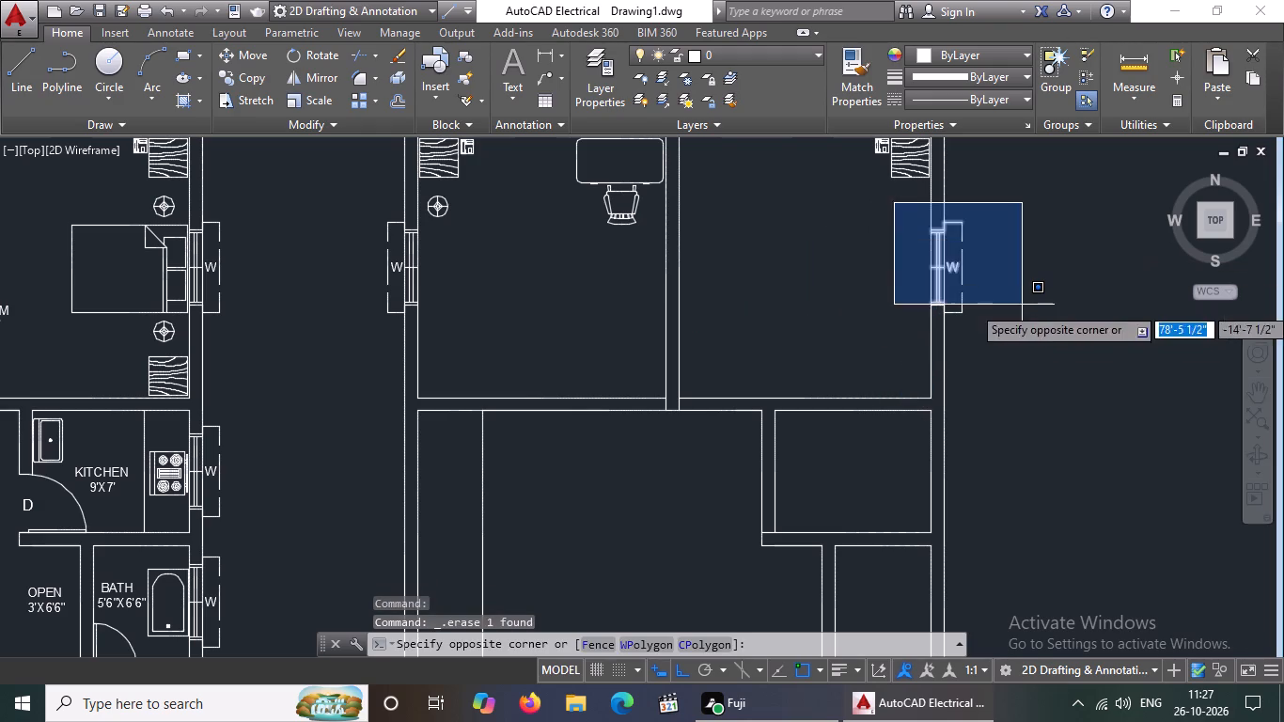
left_click(1017, 322)
key("Delete")
left_click_drag(348, 211, 367, 226)
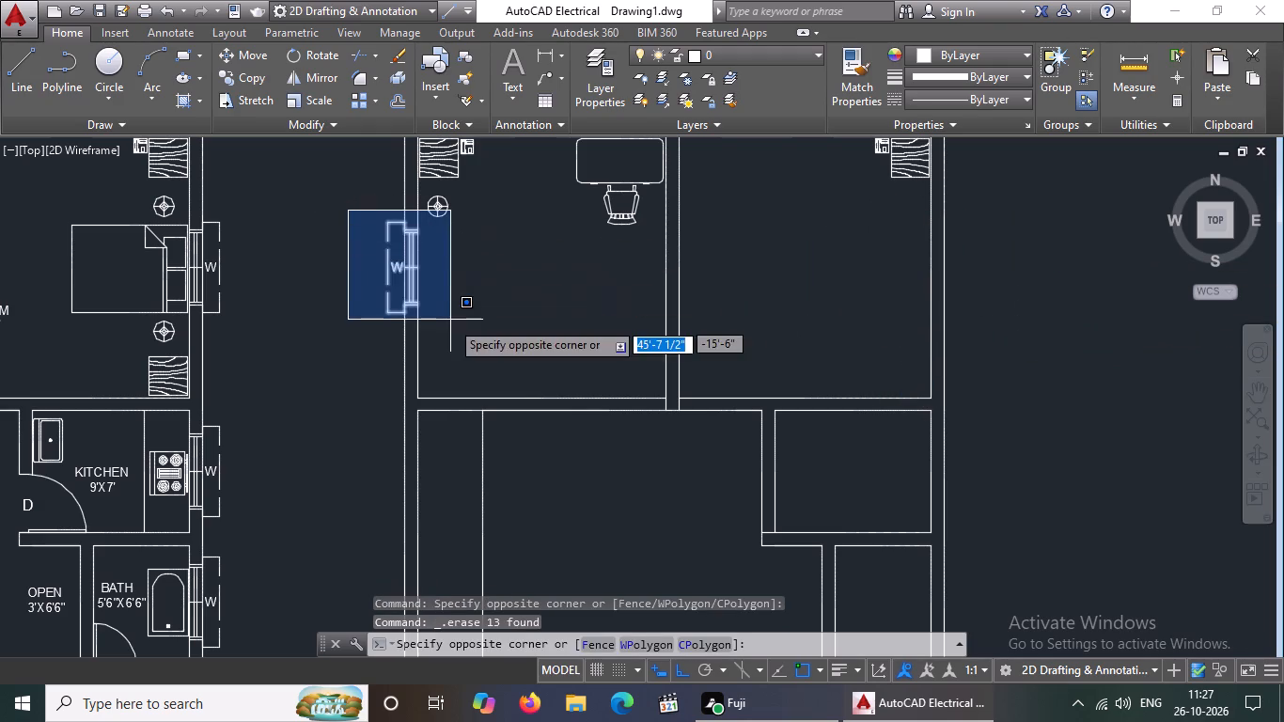
left_click(450, 321)
key("Delete")
Delete the remaining bedside lamp, the chair and the desk from the copied plan's west bedroom.
left_click(443, 205)
key("Delete")
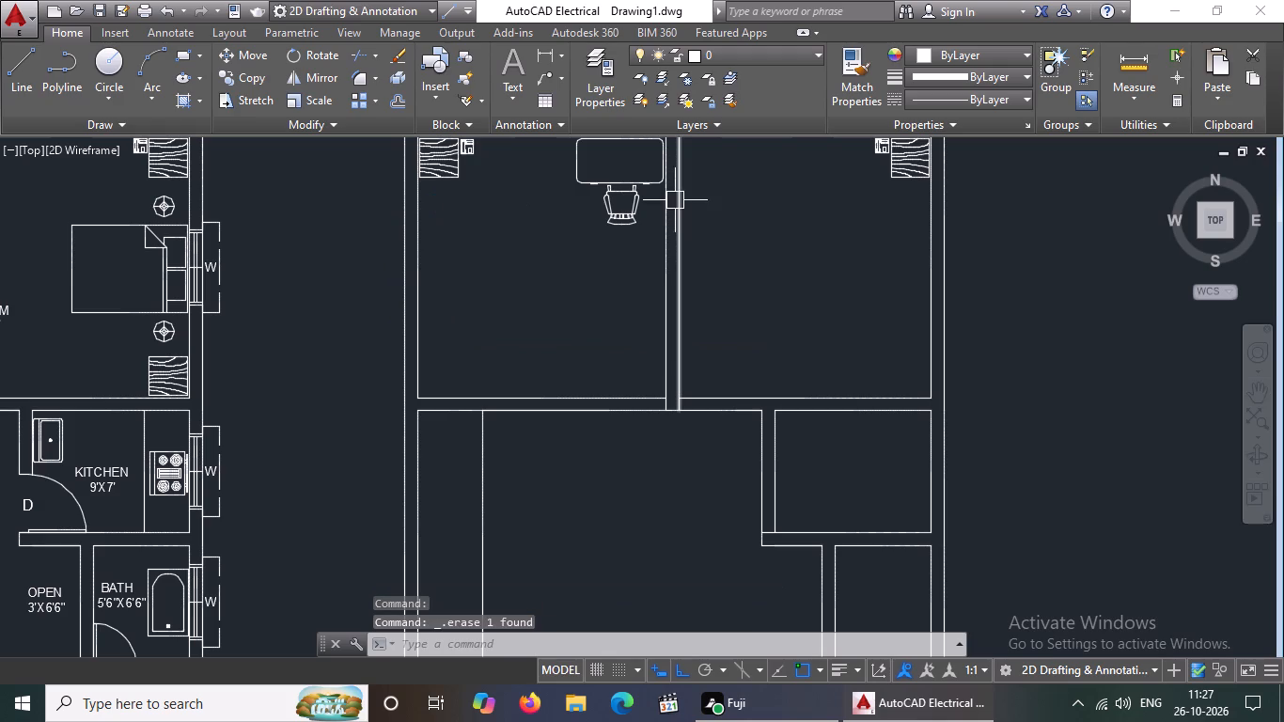
left_click(630, 216)
key("Delete")
left_click(619, 185)
key("Delete")
Delete the north wooden cabinet and the small telephone symbol beside it from the copied plan's west bedroom.
scroll(627, 296, "down", 1)
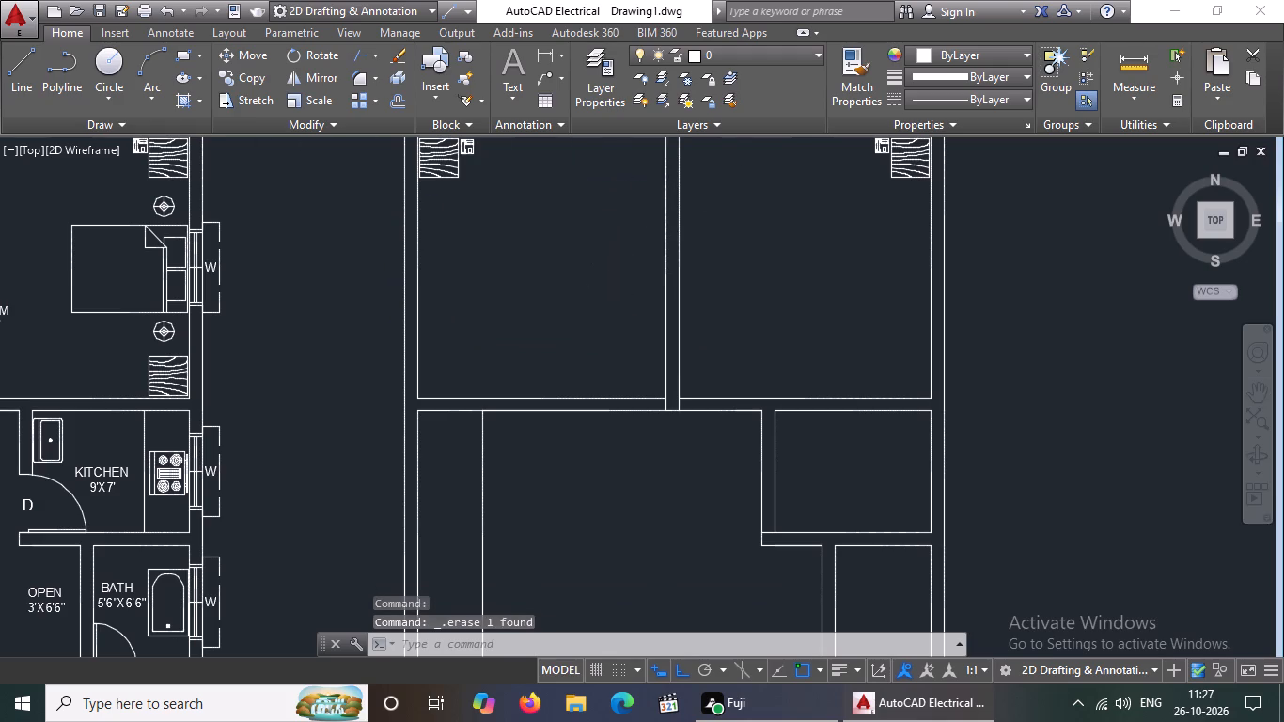
scroll(627, 296, "down", 2)
scroll(593, 211, "up", 2)
scroll(604, 338, "up", 2)
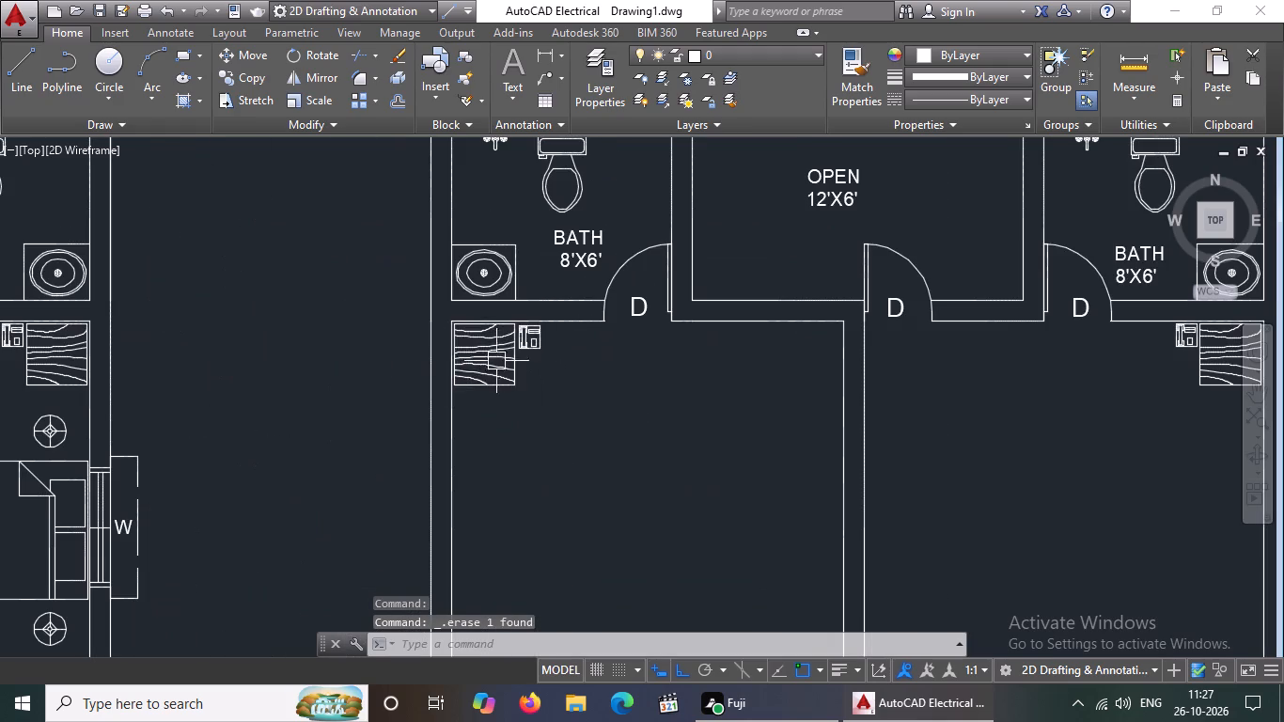
left_click(502, 359)
key("Delete")
left_click(539, 344)
key("Delete")
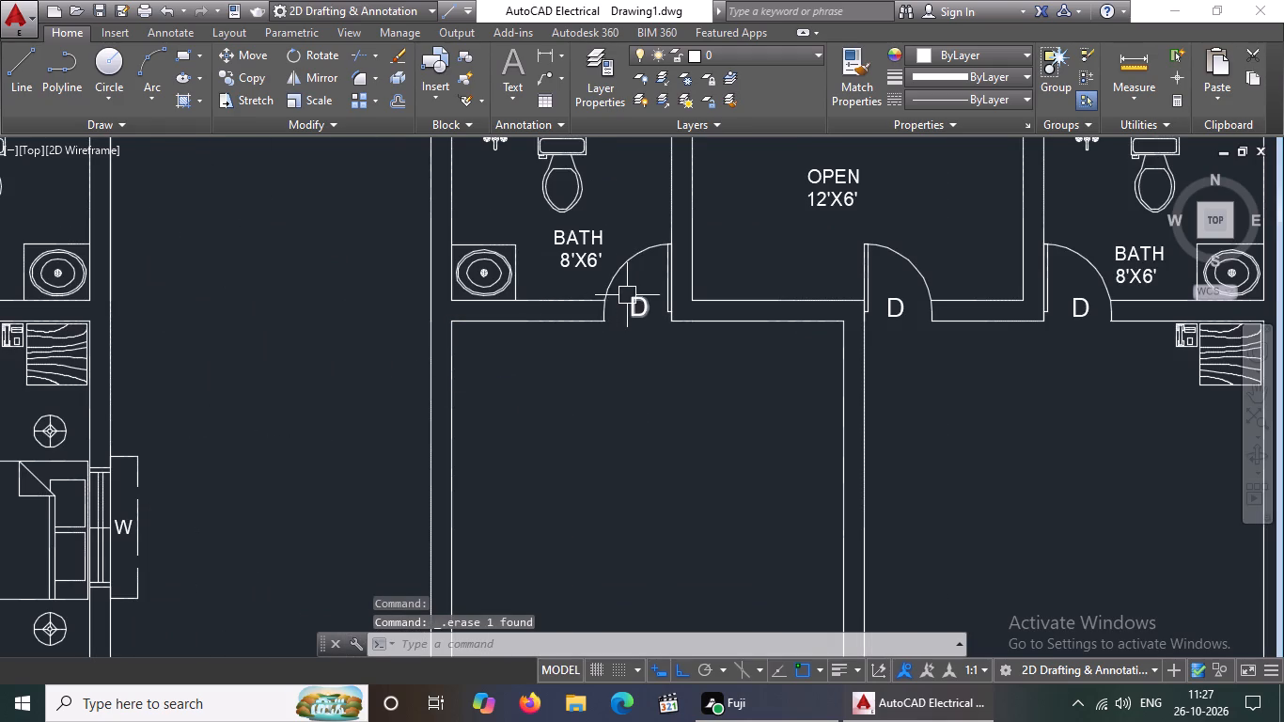
Delete the doors and D labels of both north baths and the OPEN area in the copied plan.
left_click(628, 308)
key("Delete")
left_click(635, 258)
key("Delete")
left_click(886, 314)
key("Delete")
left_click(865, 265)
key("Delete")
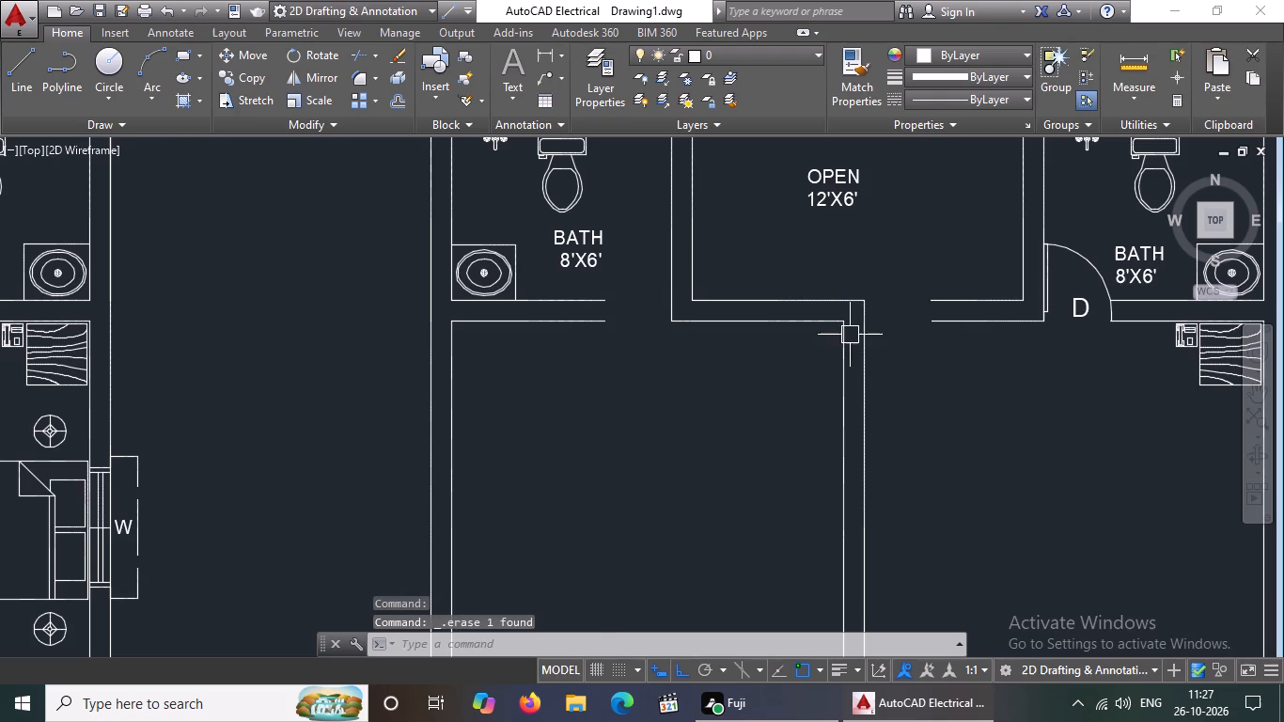
scroll(848, 338, "down", 1)
scroll(1008, 313, "up", 1)
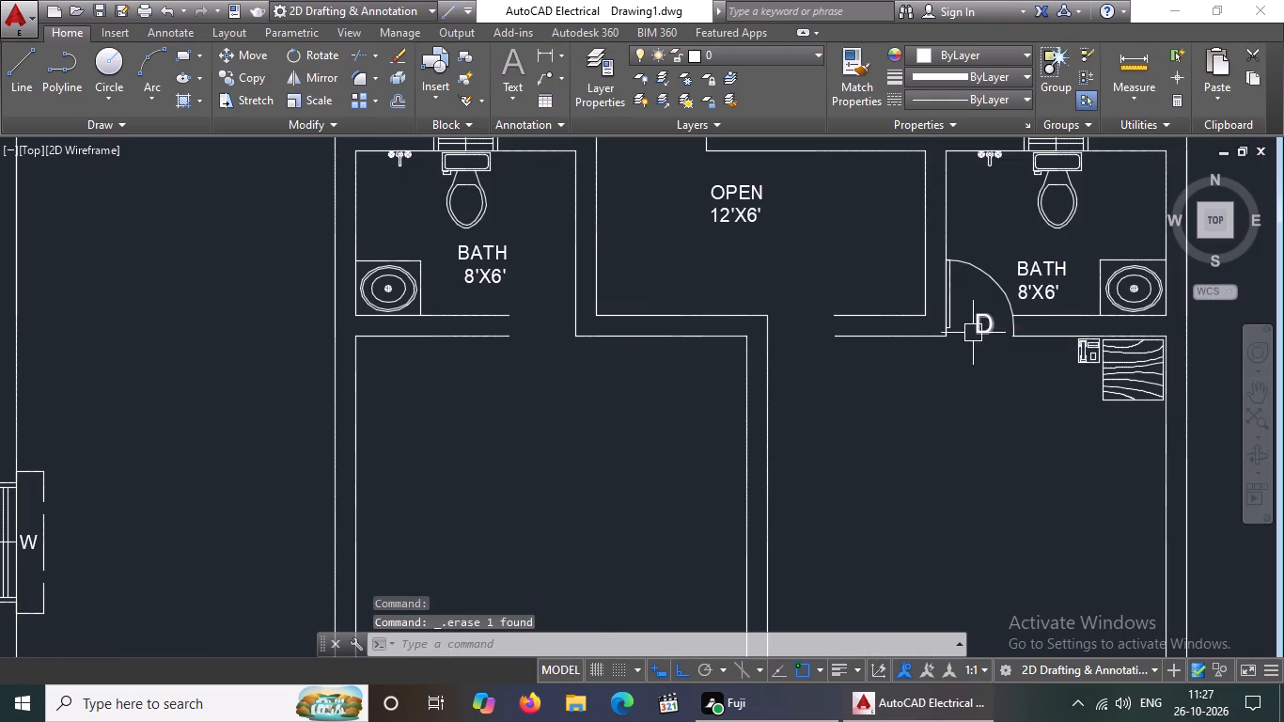
left_click(992, 323)
key("Delete")
left_click(980, 271)
key("Delete")
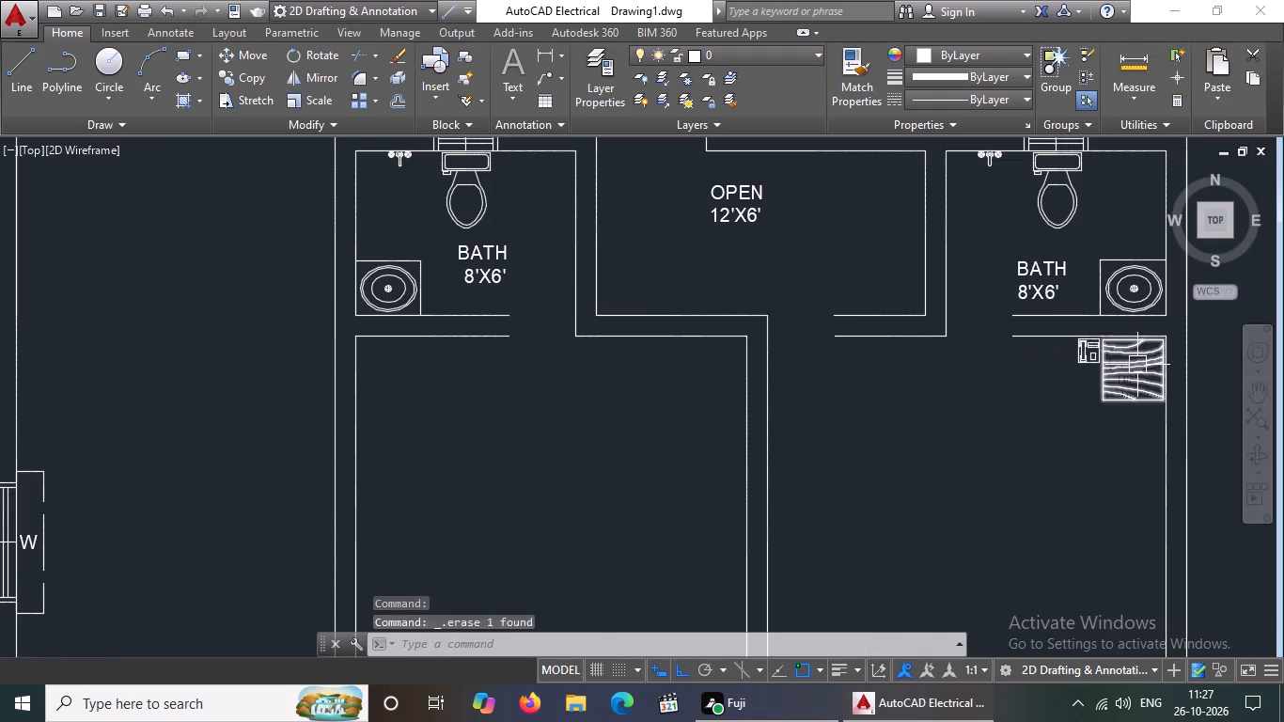
Delete the north wooden cabinet and the small telephone symbol beside it from the copied plan's east bedroom.
left_click(1137, 365)
key("Delete")
left_click(1080, 357)
key("Delete")
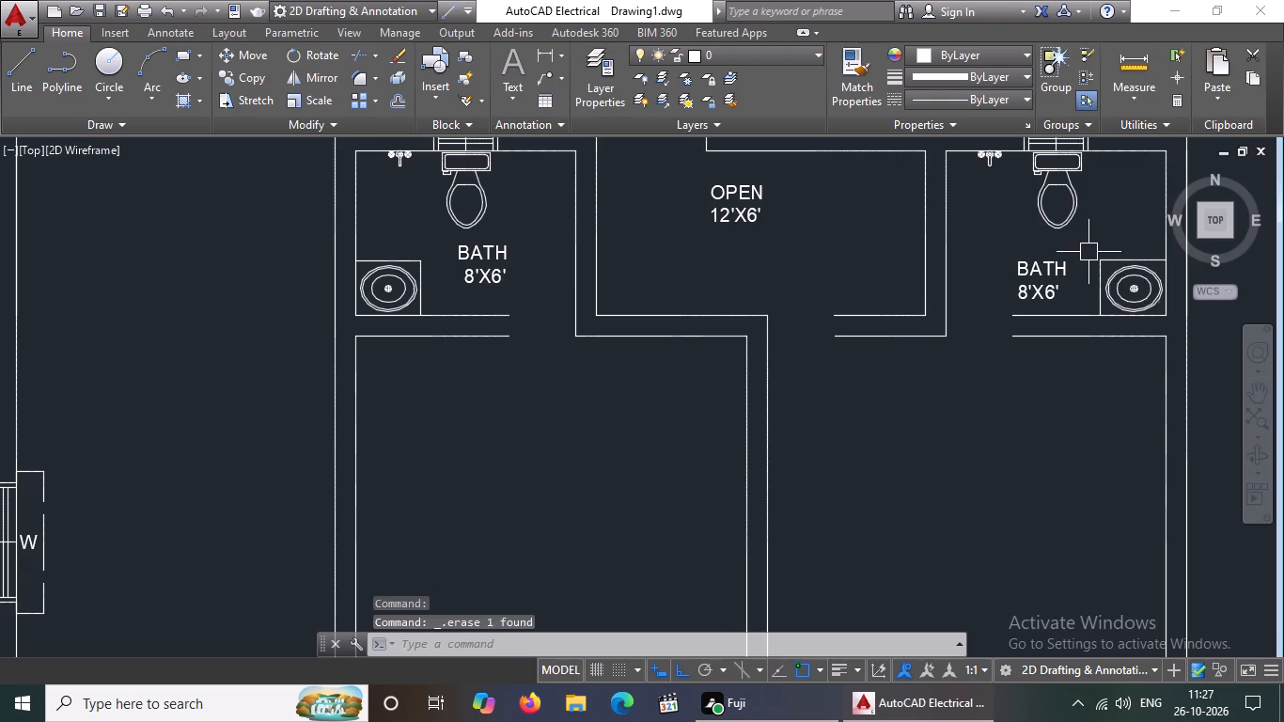
Delete the washbasin and its two counter lines from the copied plan's northeast bath.
left_click(1130, 300)
key("Delete")
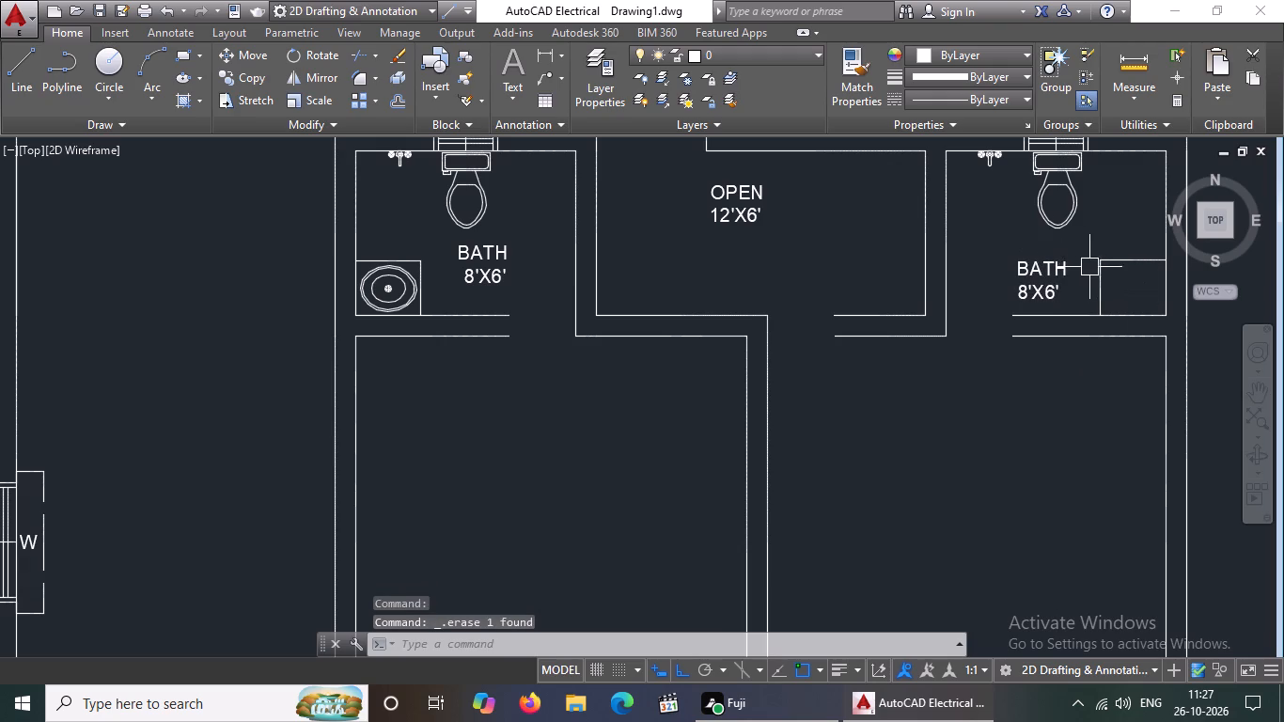
left_click(1096, 282)
key("Delete")
left_click(1118, 267)
key("Delete")
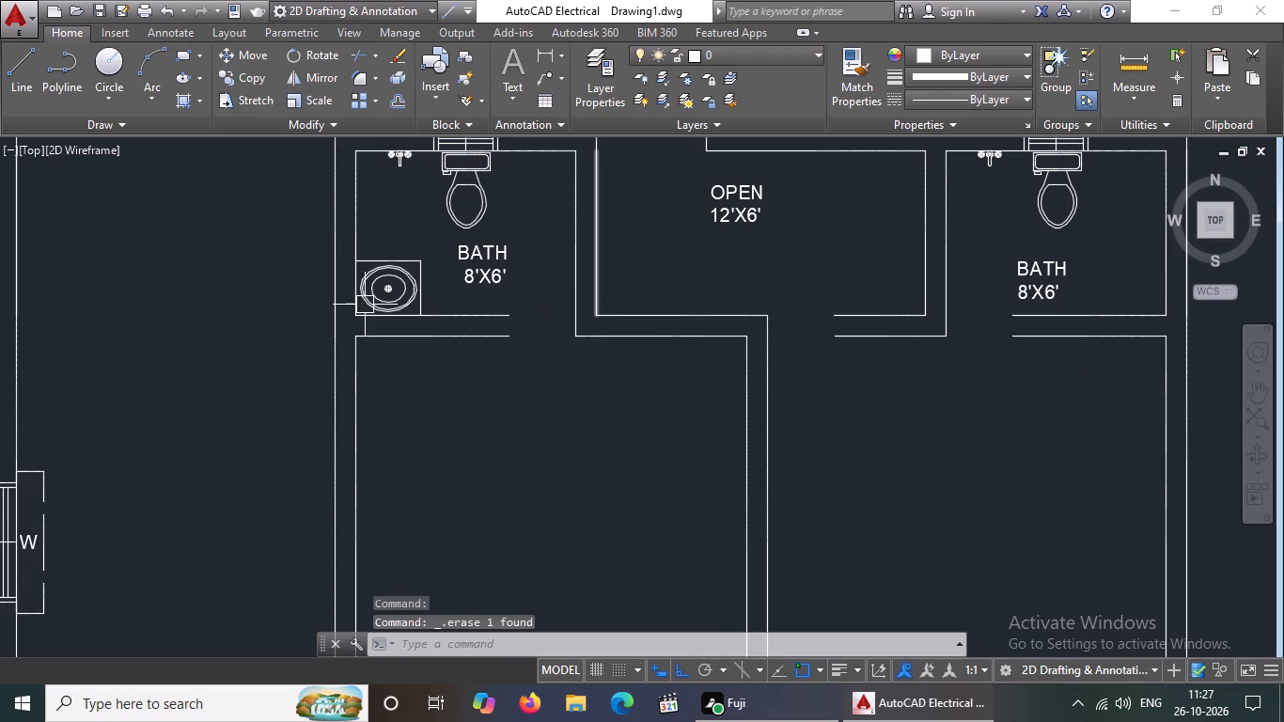
Delete the OPEN 12'X6' label from the copied plan.
left_click(731, 209)
key("Delete")
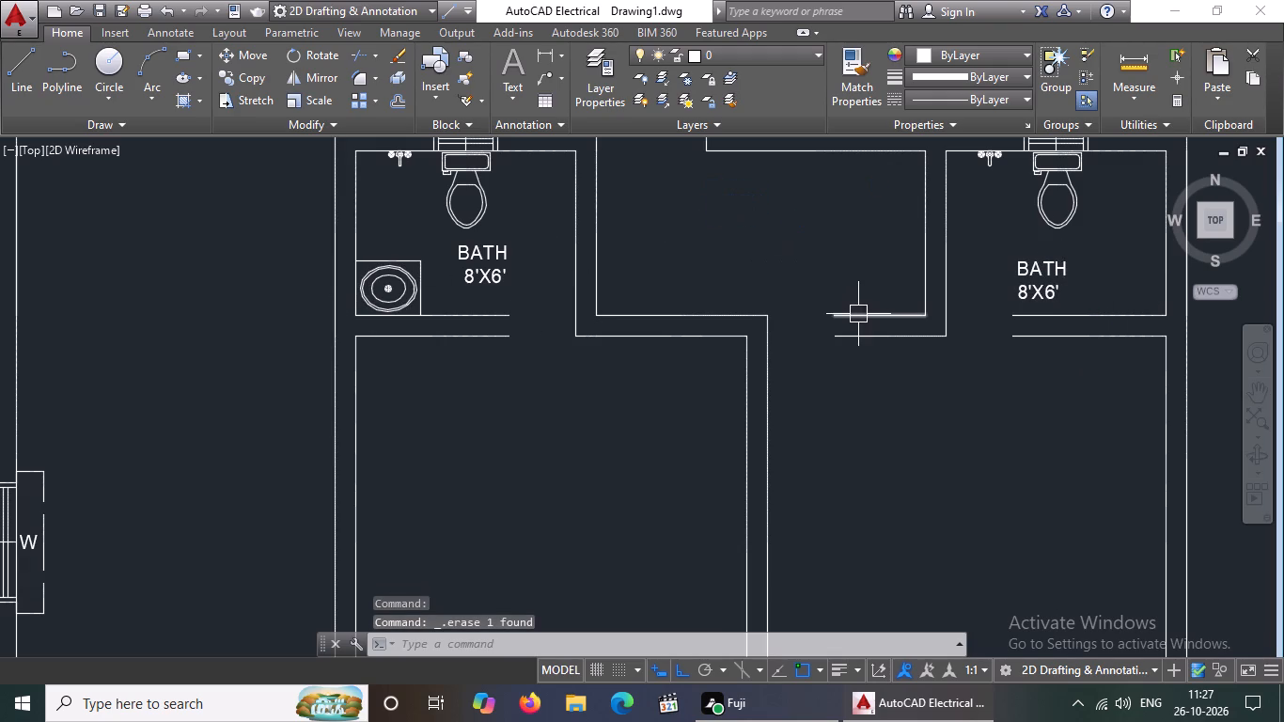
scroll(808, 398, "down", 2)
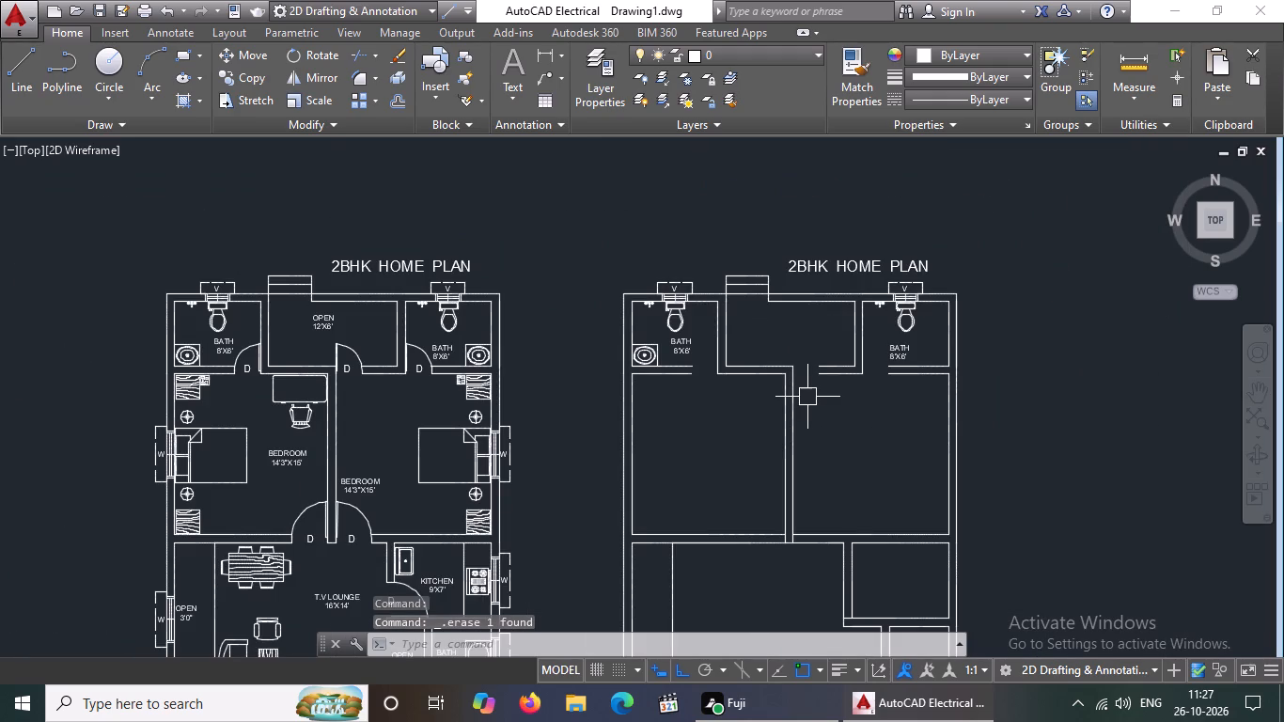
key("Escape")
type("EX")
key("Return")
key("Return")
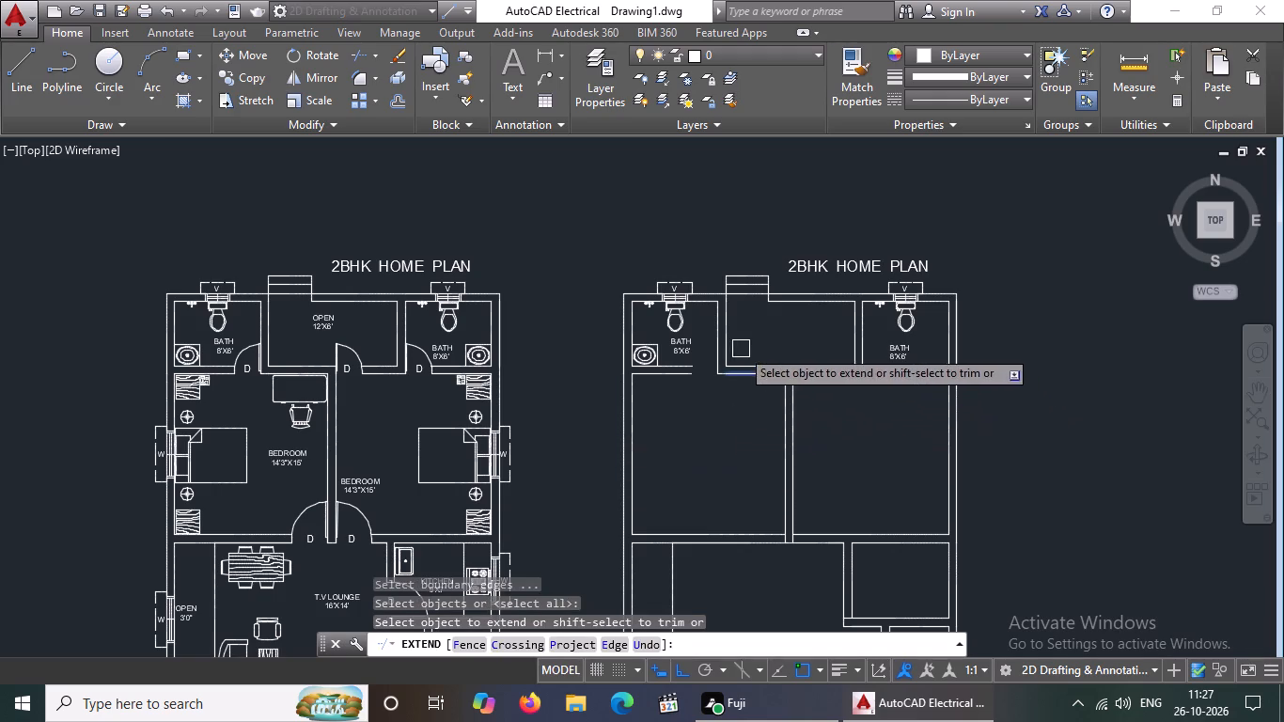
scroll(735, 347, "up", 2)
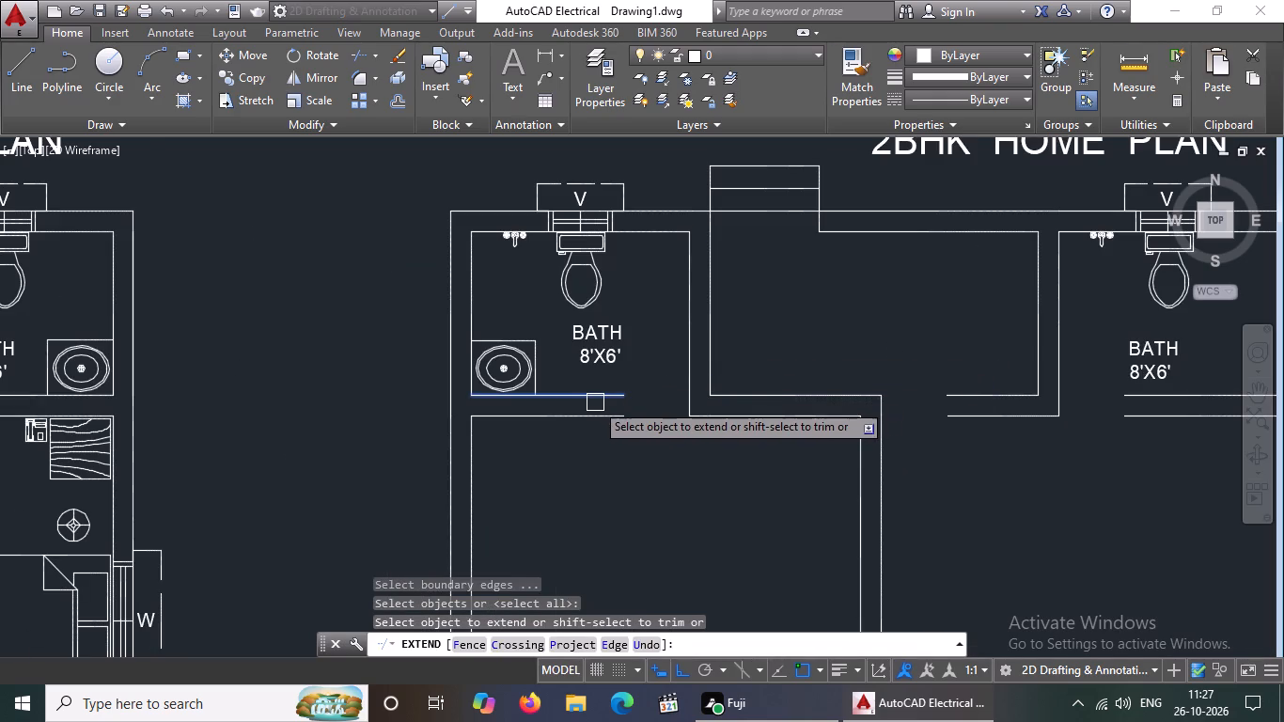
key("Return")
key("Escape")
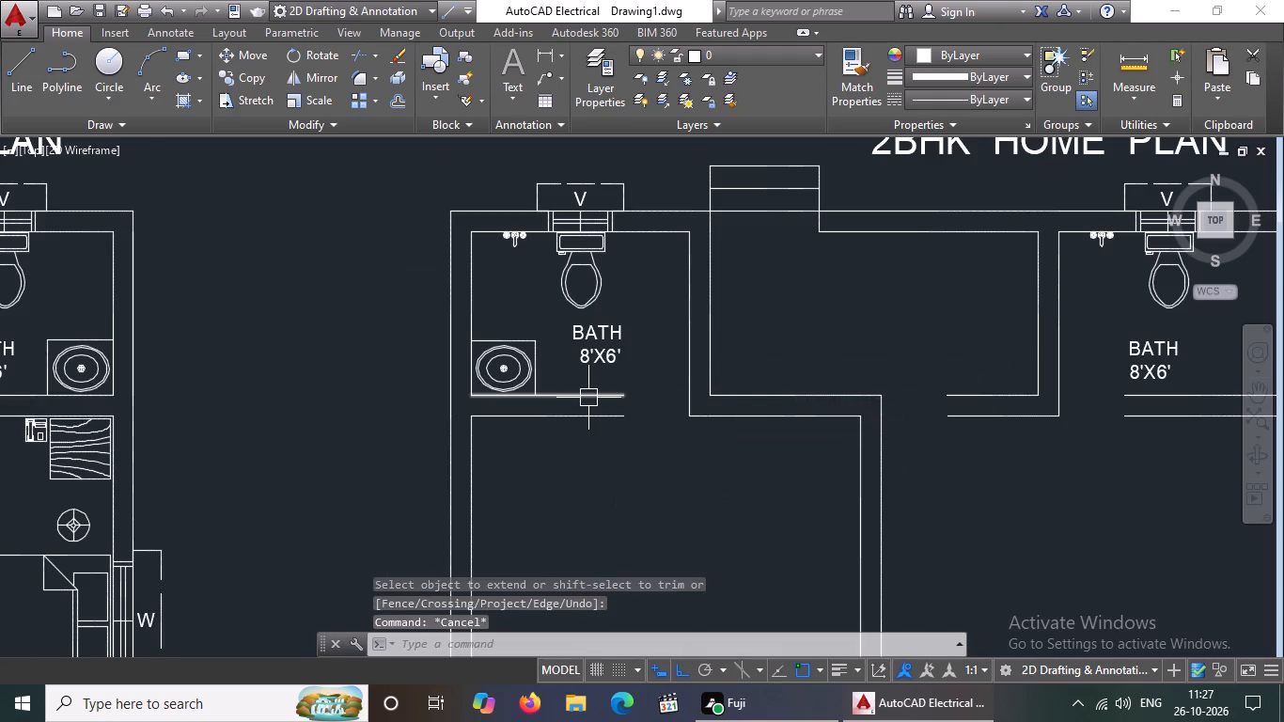
Extend the south wall lines of the copied plan's northwest bath and former OPEN area across their door openings.
type("EX")
key("Return")
key("Return")
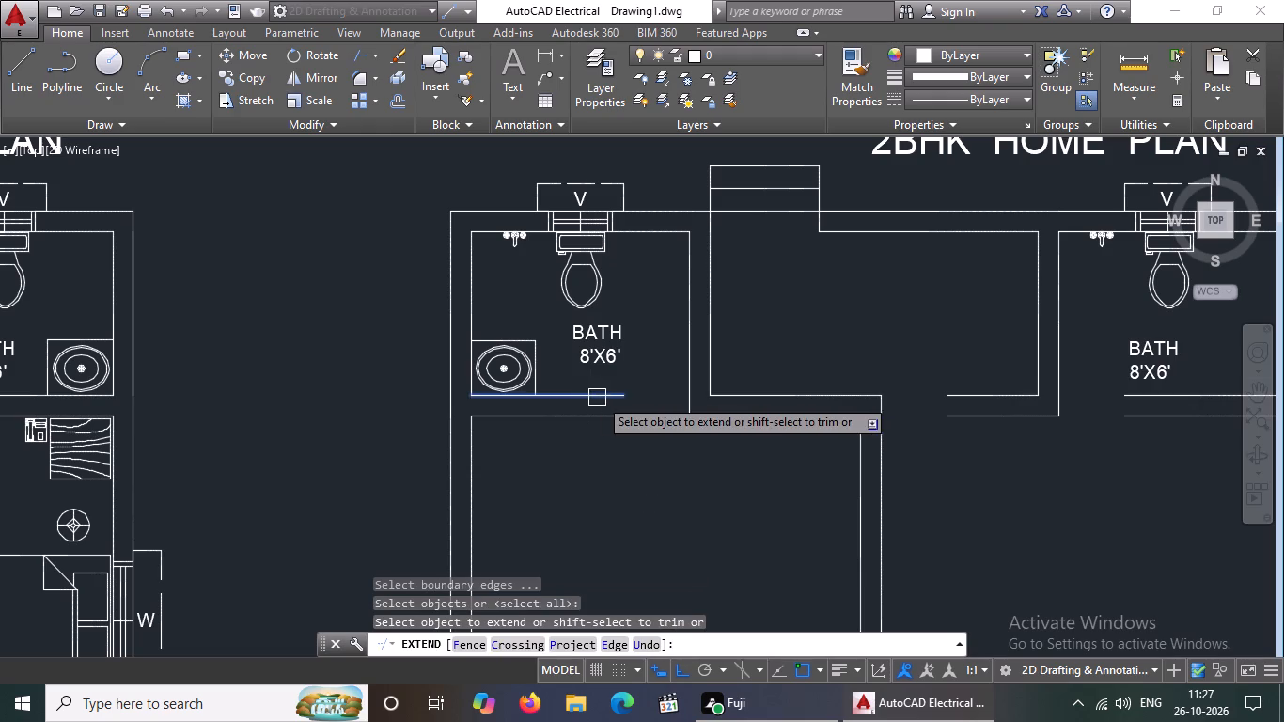
left_click(610, 398)
left_click(614, 401)
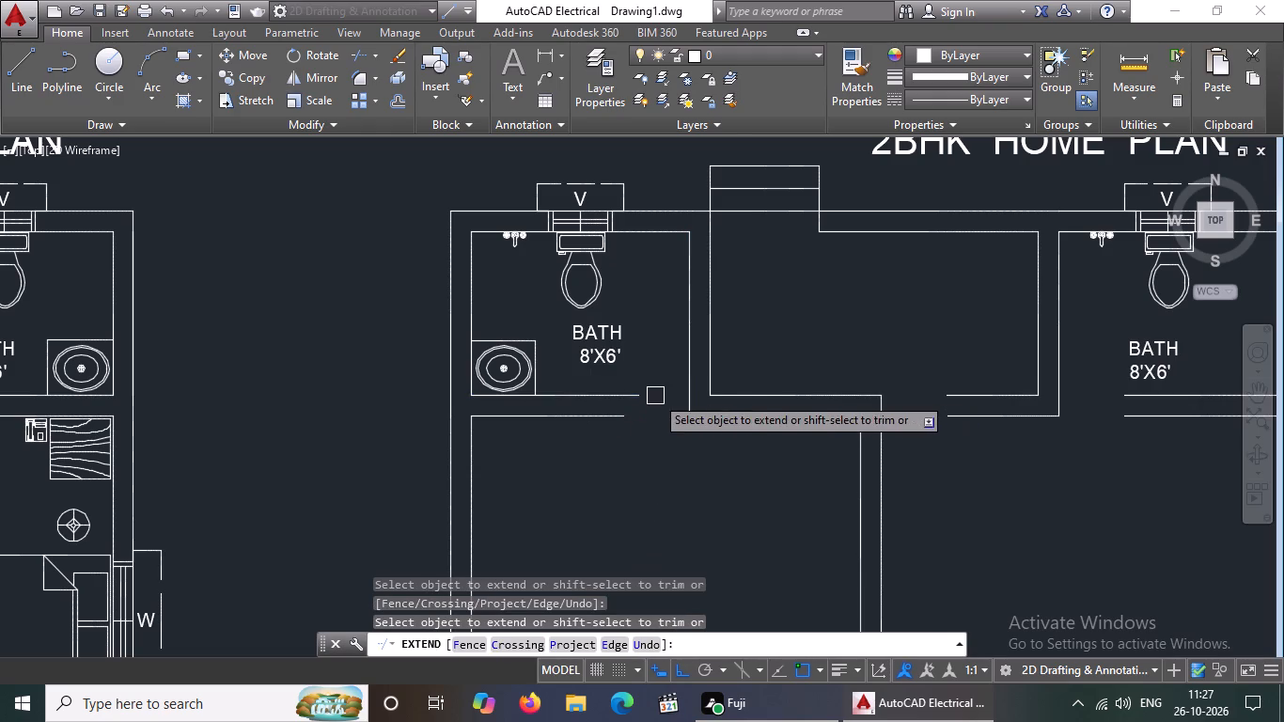
left_click(625, 396)
left_click(606, 423)
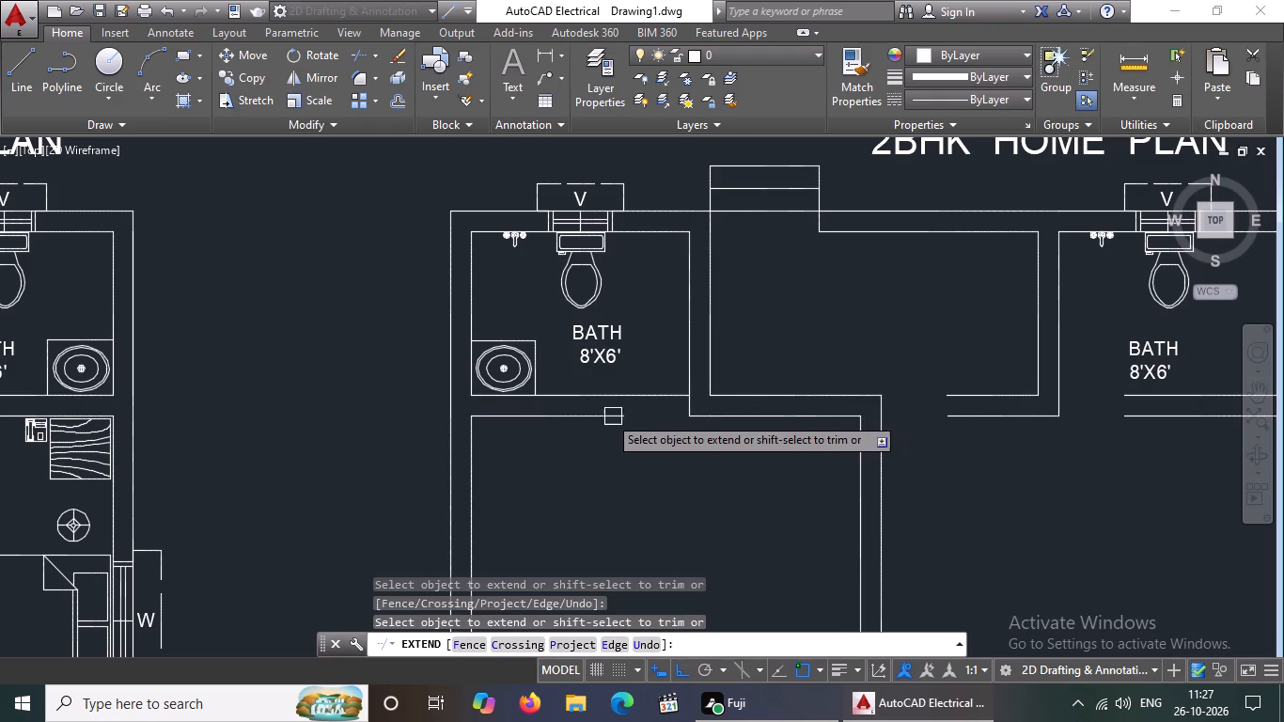
left_click_drag(598, 414, 641, 416)
left_click(634, 420)
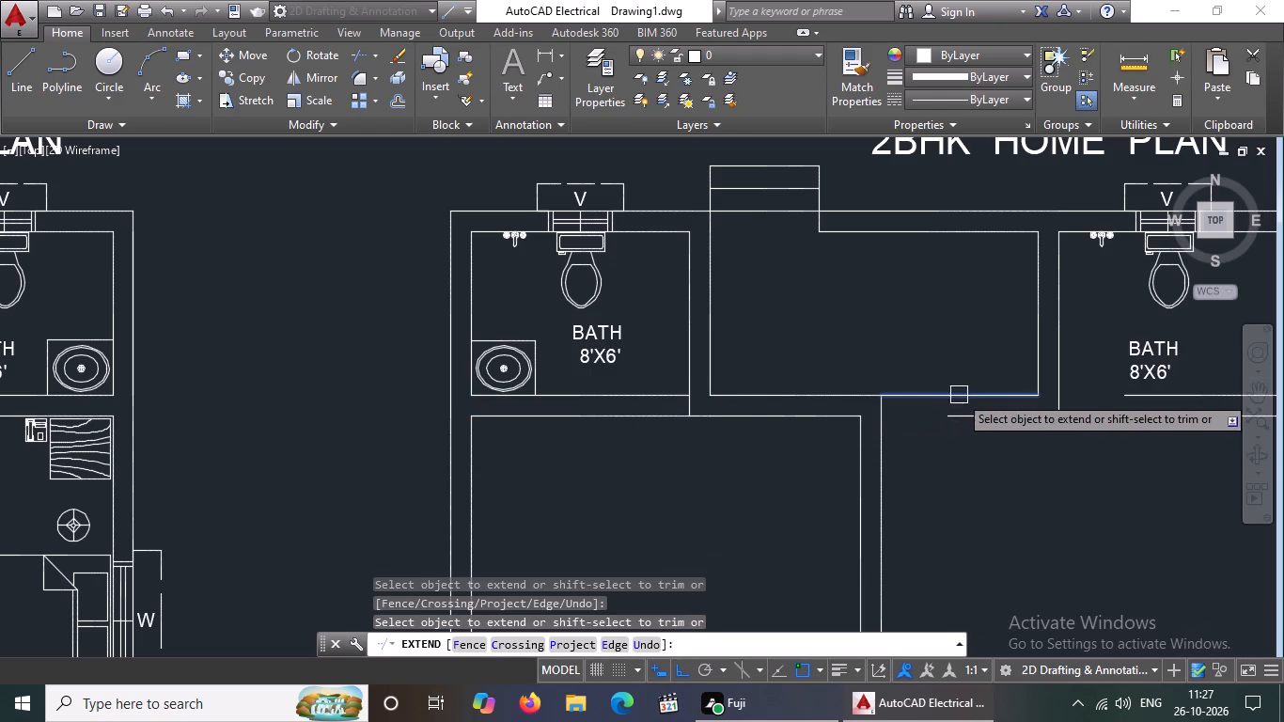
left_click(959, 394)
left_click(955, 416)
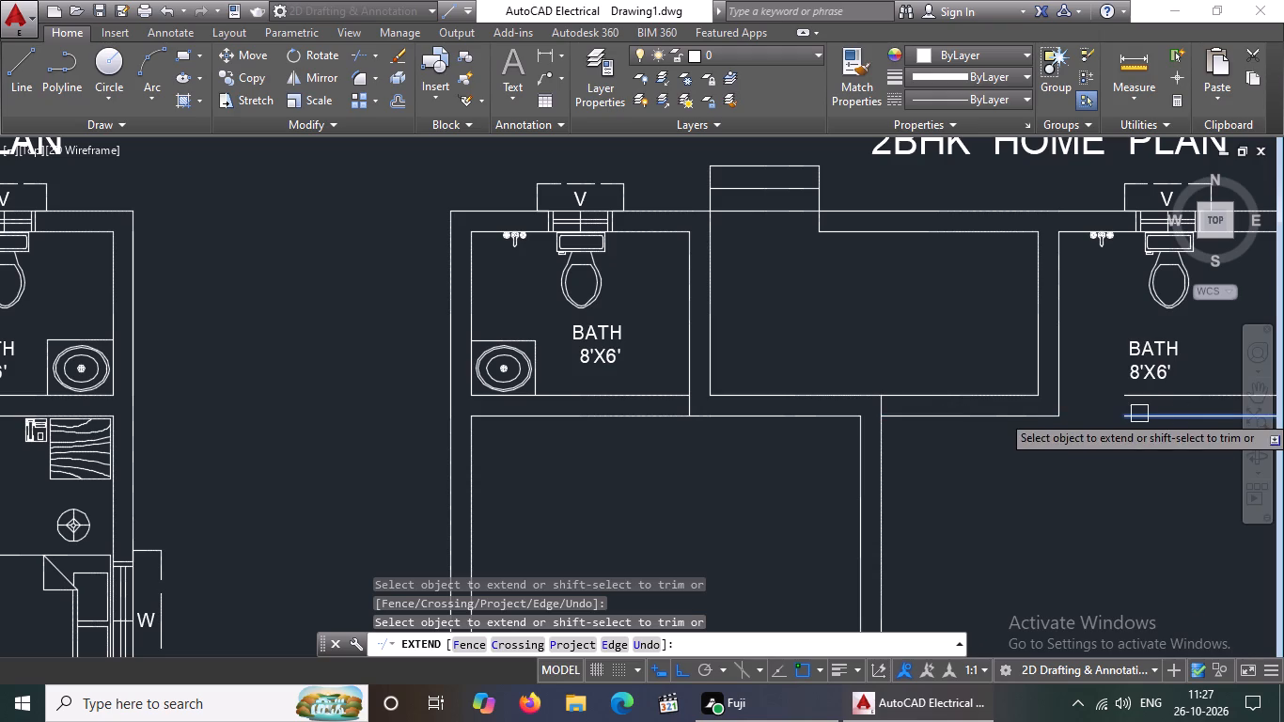
Extend both south wall lines of the copied plan's northeast bath west across its door opening.
left_click(1145, 415)
left_click(1133, 412)
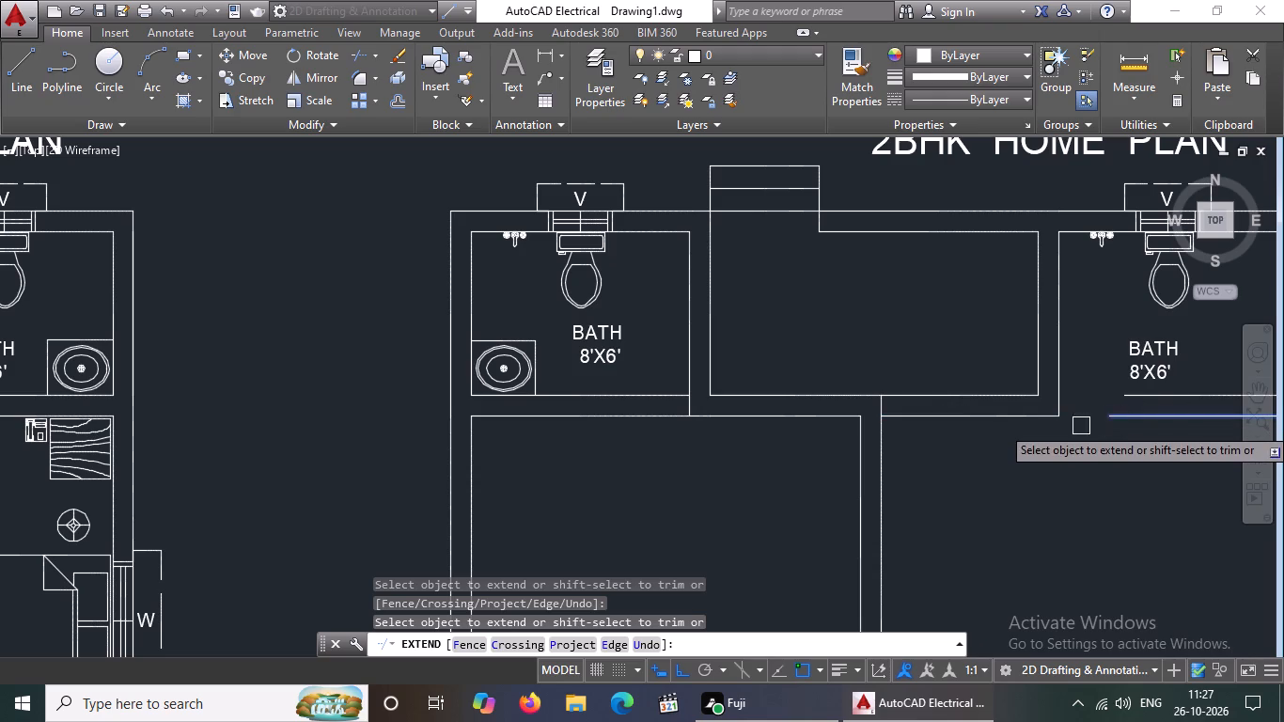
left_click(1131, 414)
left_click(1128, 416)
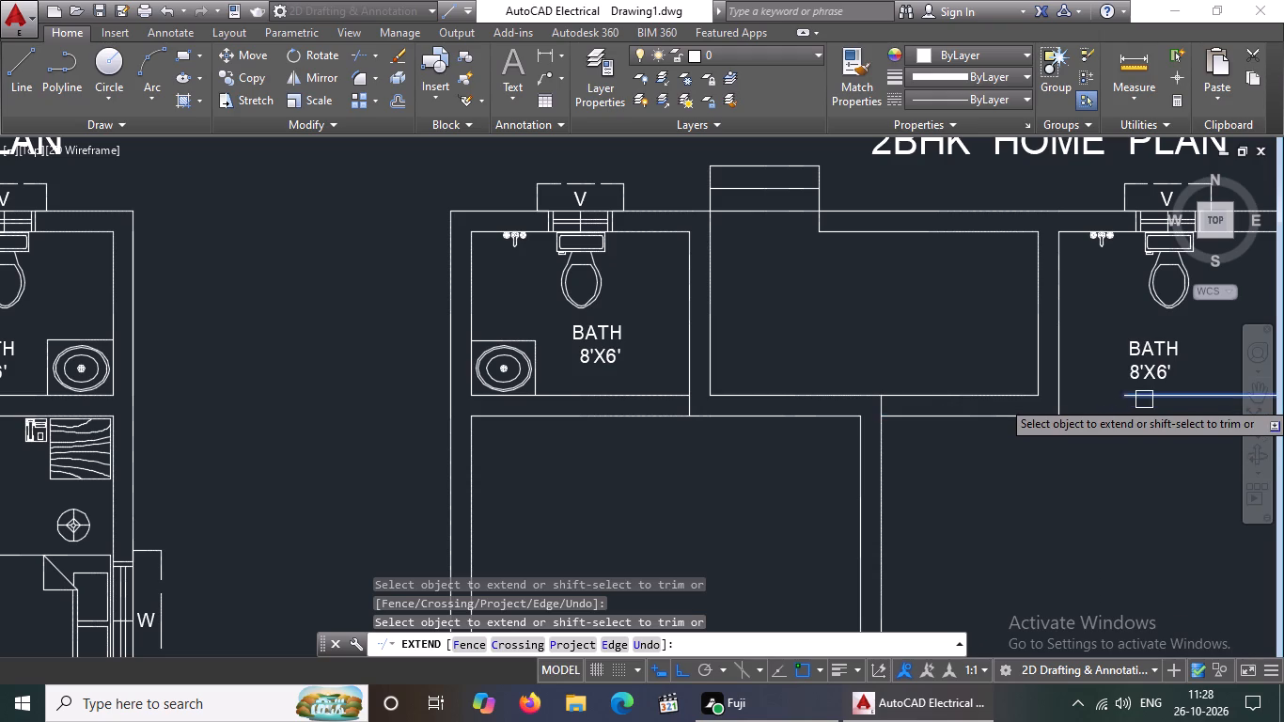
left_click(1136, 398)
left_click(1122, 393)
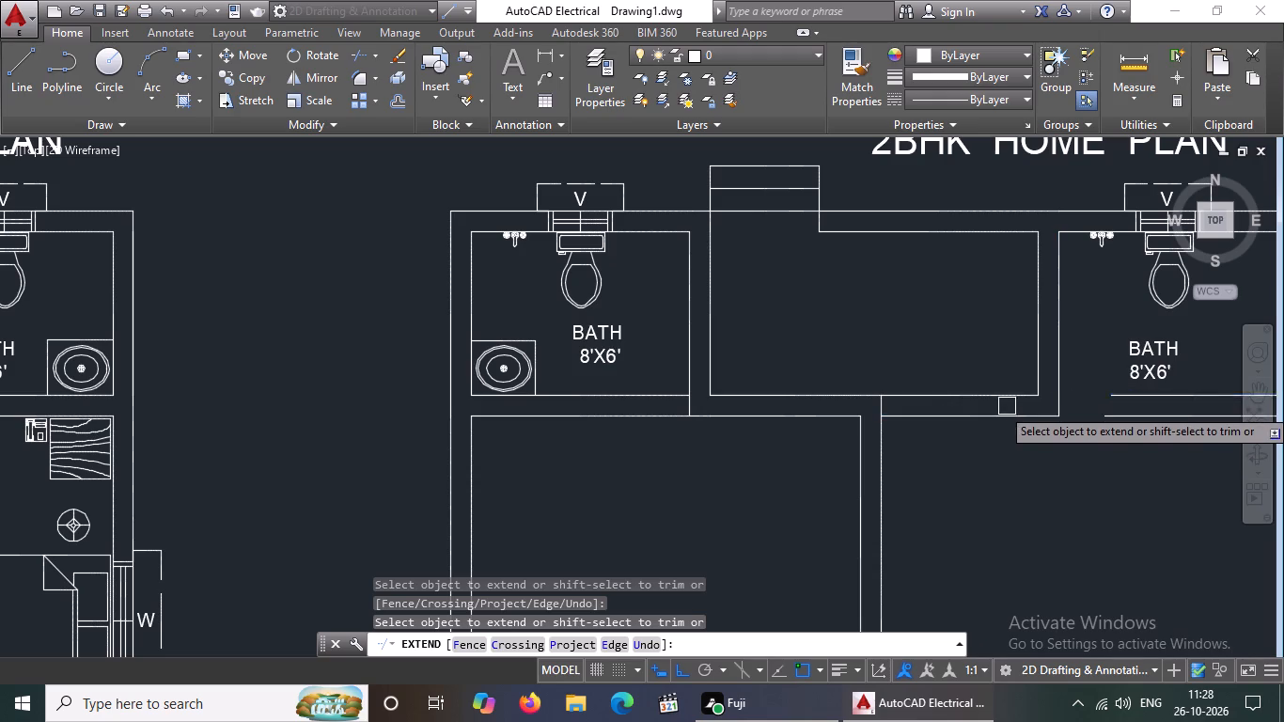
scroll(1167, 385, "down", 2)
scroll(1173, 412, "up", 3)
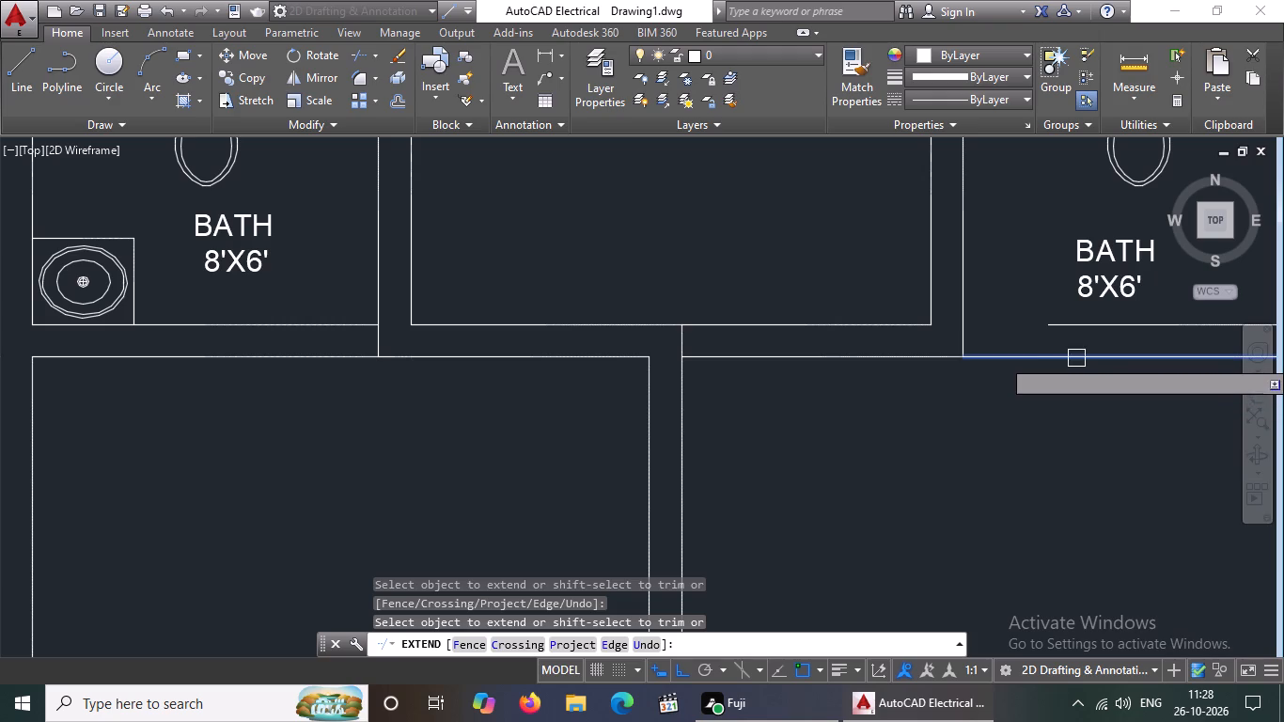
left_click(1076, 358)
left_click(1065, 317)
scroll(861, 403, "down", 3)
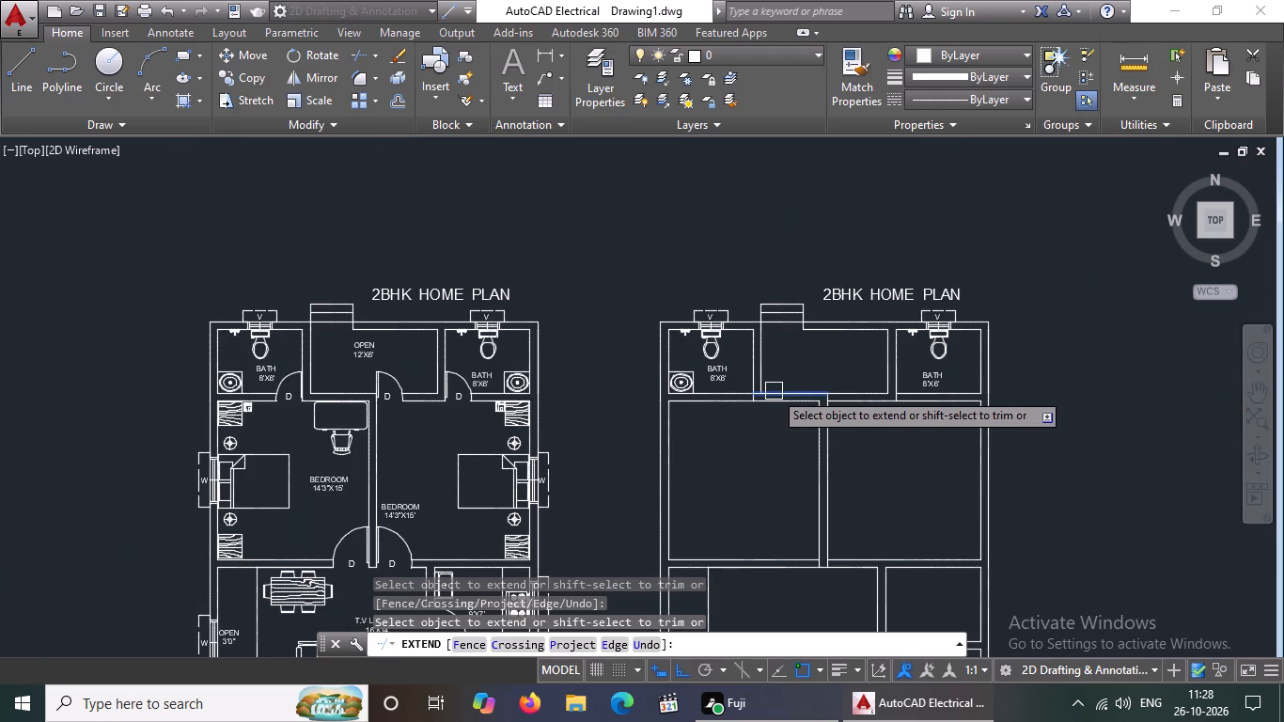
key("Escape")
Delete the washbasin, its two counter lines and the BATH 8'X6' label from the copied plan's northwest bath.
scroll(787, 389, "down", 2)
scroll(810, 450, "up", 2)
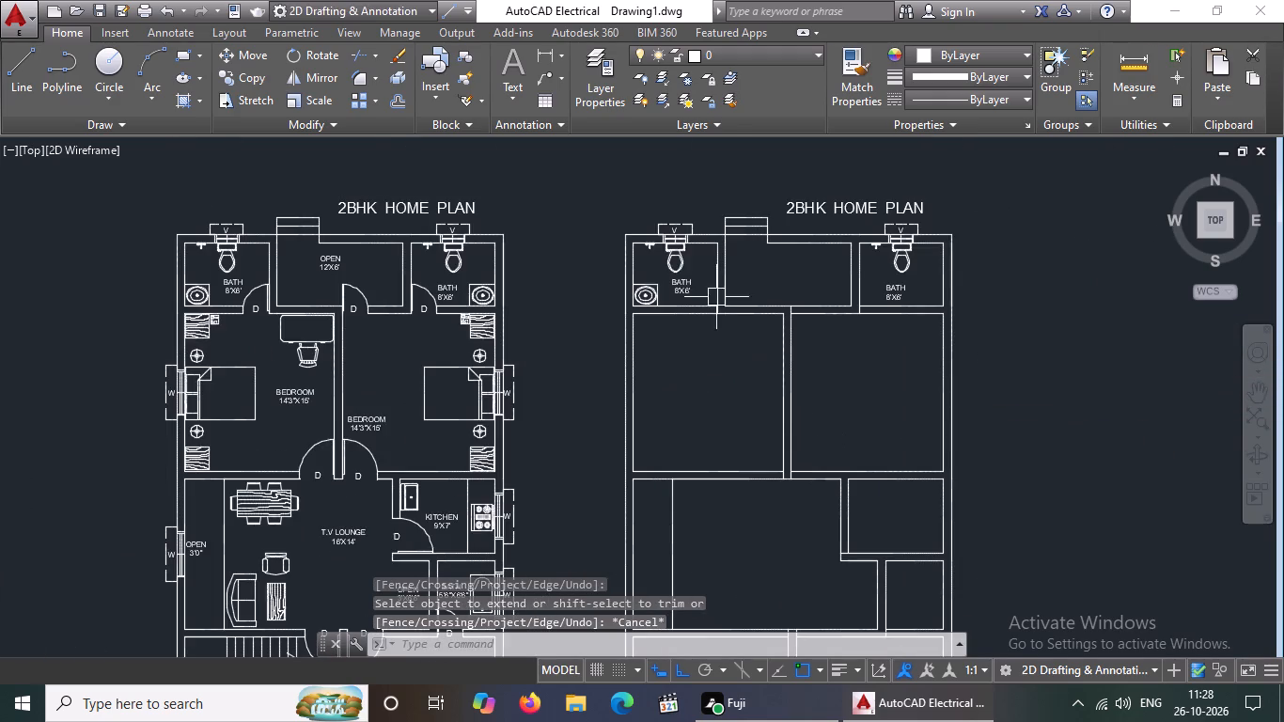
scroll(597, 290, "up", 3)
left_click(790, 313)
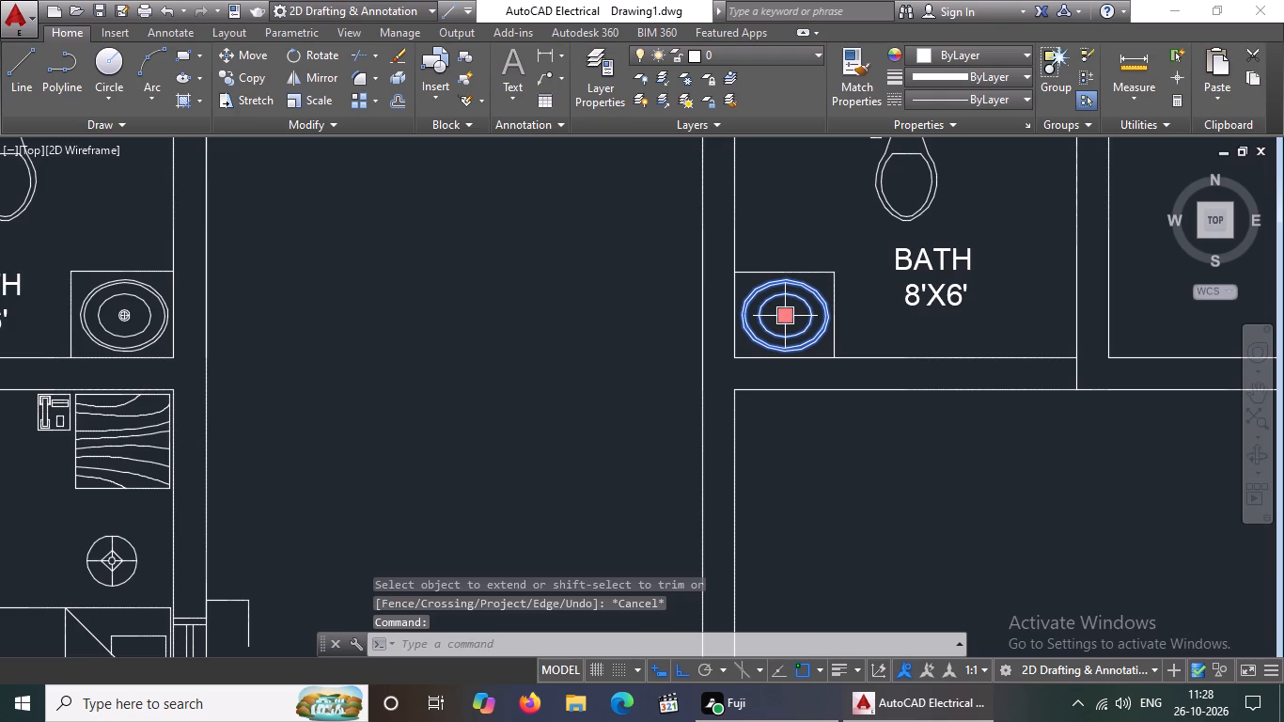
key("Delete")
left_click(799, 274)
key("Delete")
left_click(830, 317)
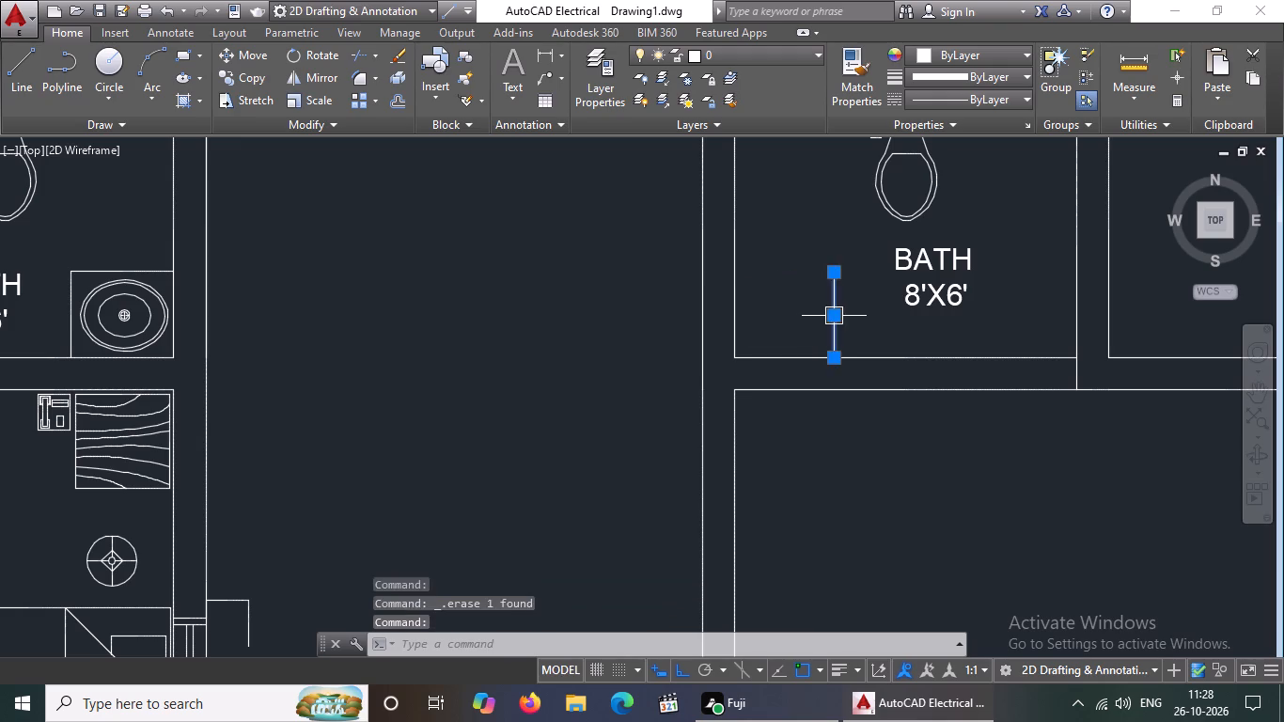
key("Delete")
left_click(925, 288)
key("Delete")
Delete the toilet and the wall tap fixture from the copied plan's northwest bath.
scroll(925, 311, "down", 4)
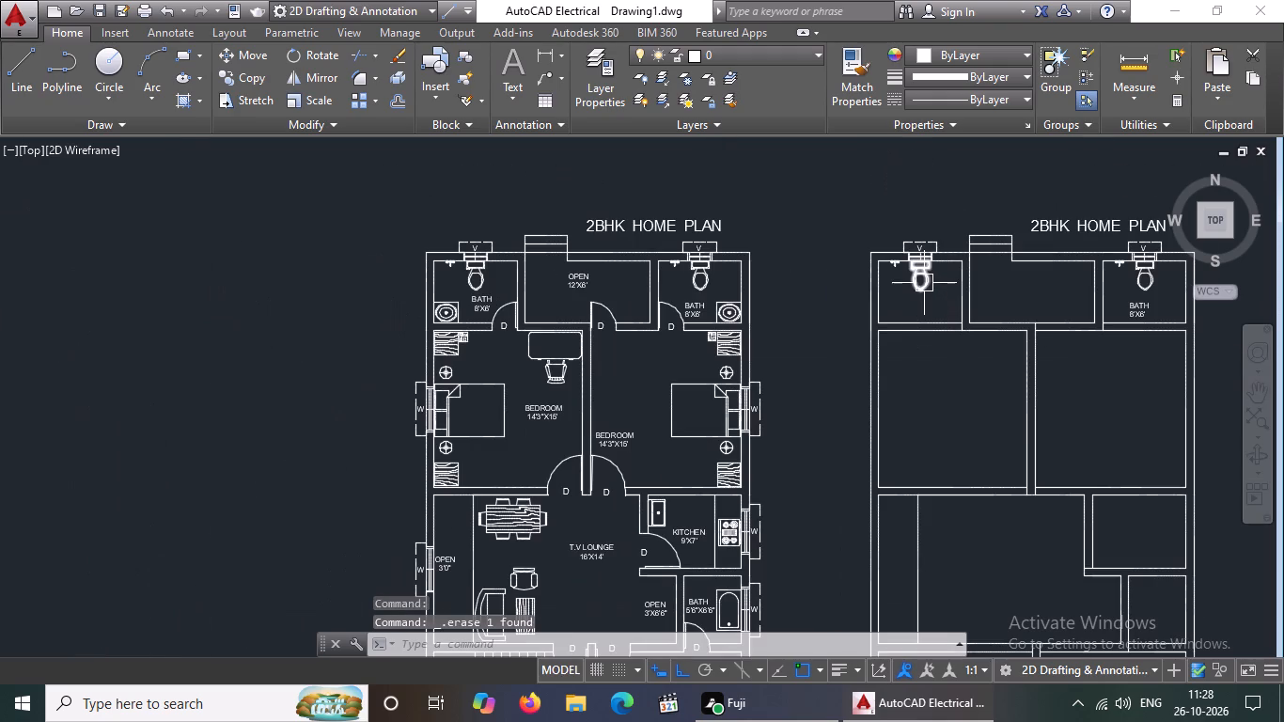
left_click(924, 283)
key("Delete")
scroll(950, 248, "up", 4)
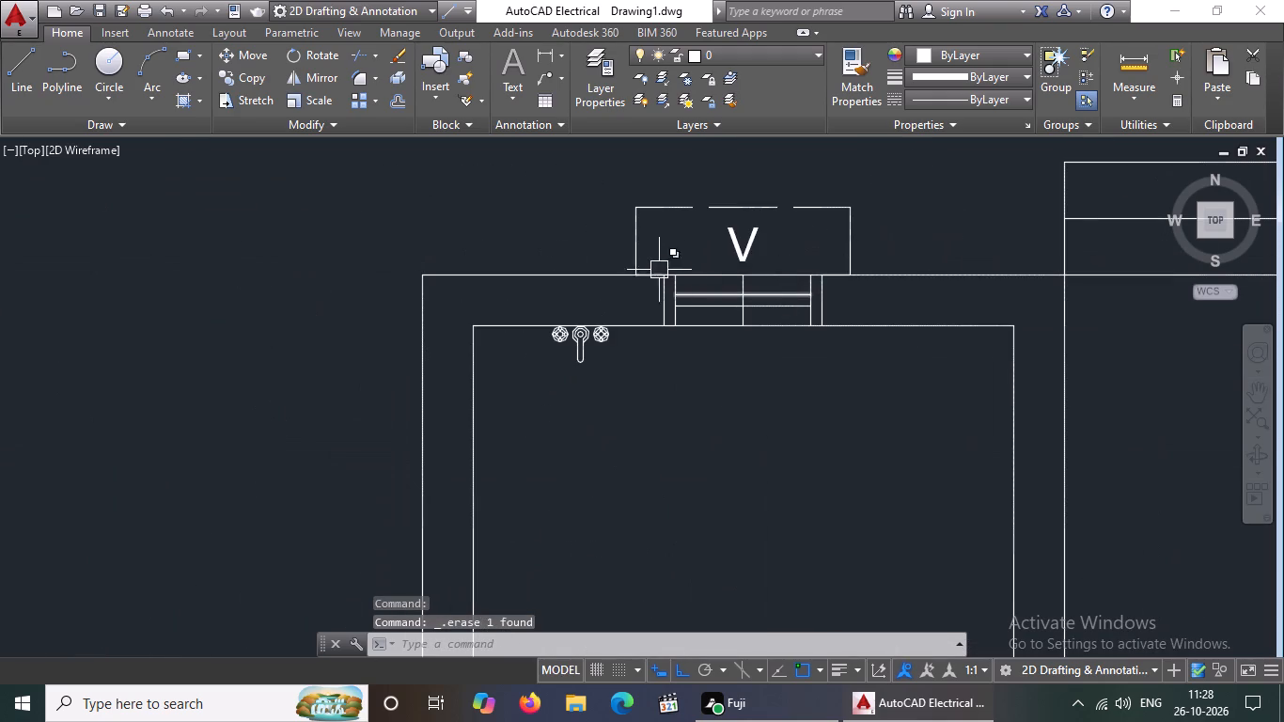
left_click(571, 351)
key("Delete")
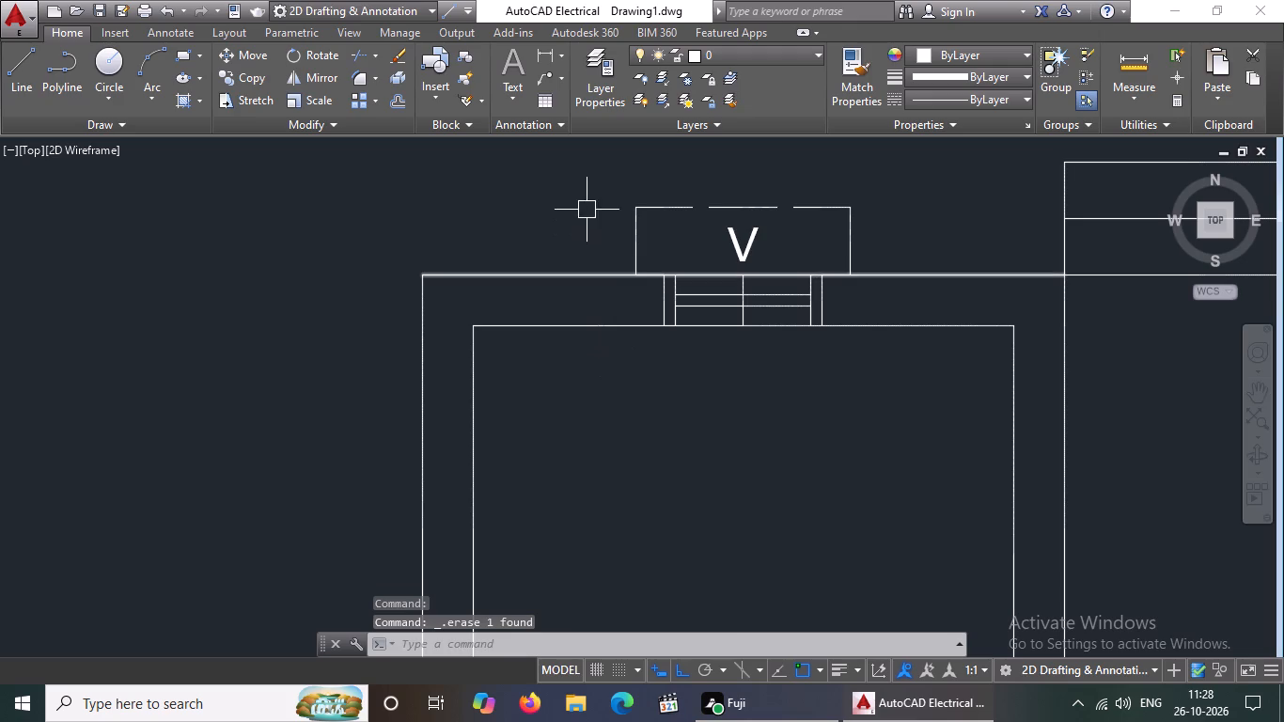
Delete the ventilator, its dashed outline and the V label from the copied northwest bath's north wall.
left_click(604, 184)
left_click(886, 297)
key("Delete")
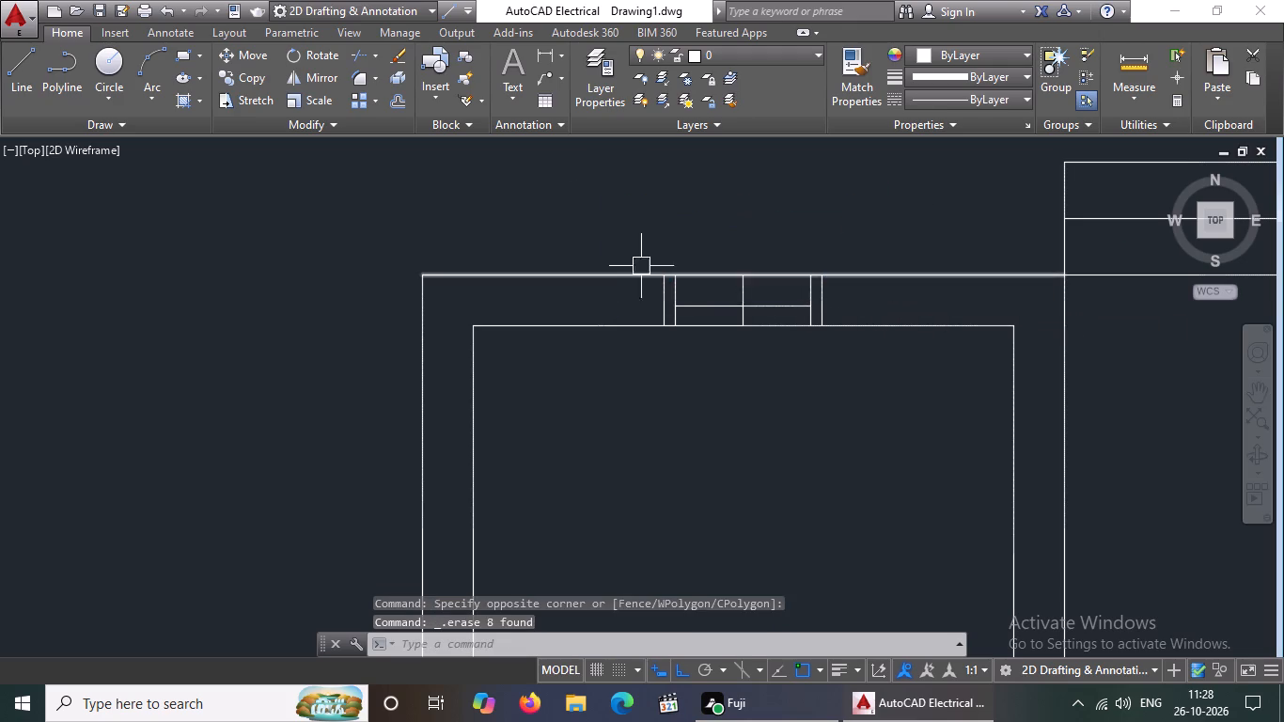
left_click_drag(609, 230, 650, 267)
left_click(891, 375)
key("Delete")
scroll(791, 387, "down", 3)
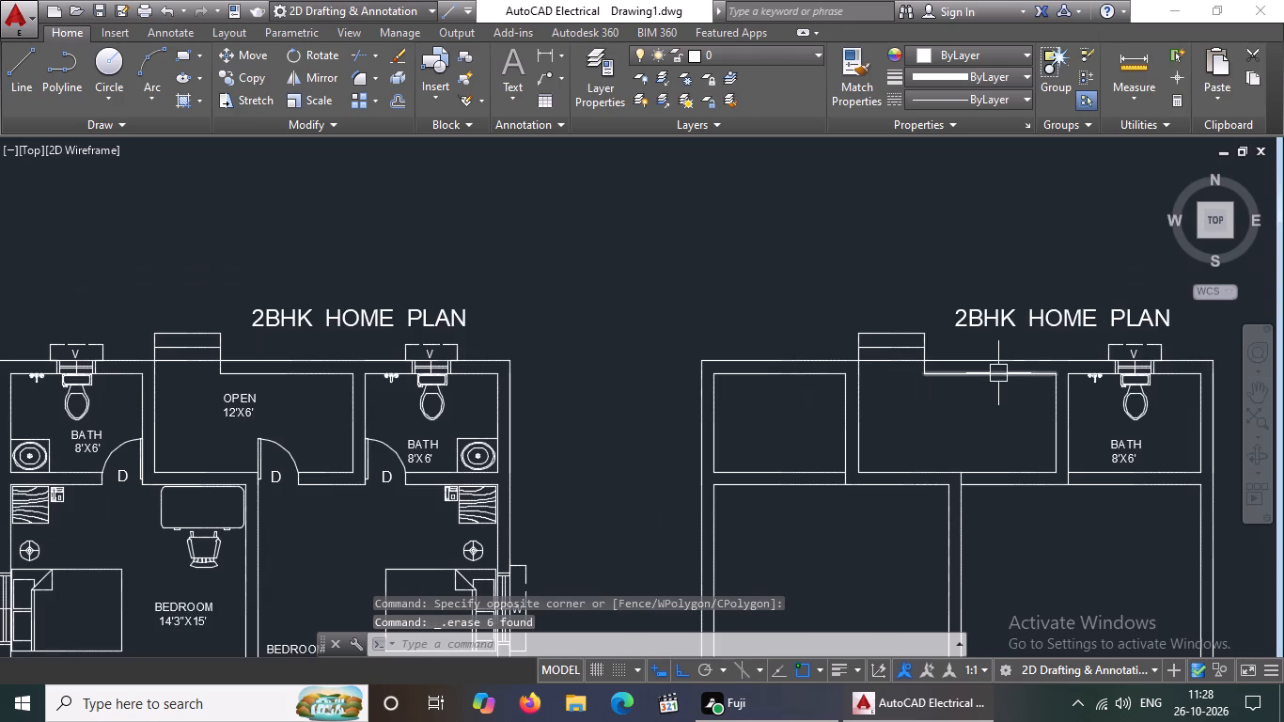
Delete the horizontal and side lines of the steps projecting from the north wall of the copied plan's former OPEN area.
scroll(980, 343, "up", 1)
left_click(831, 325)
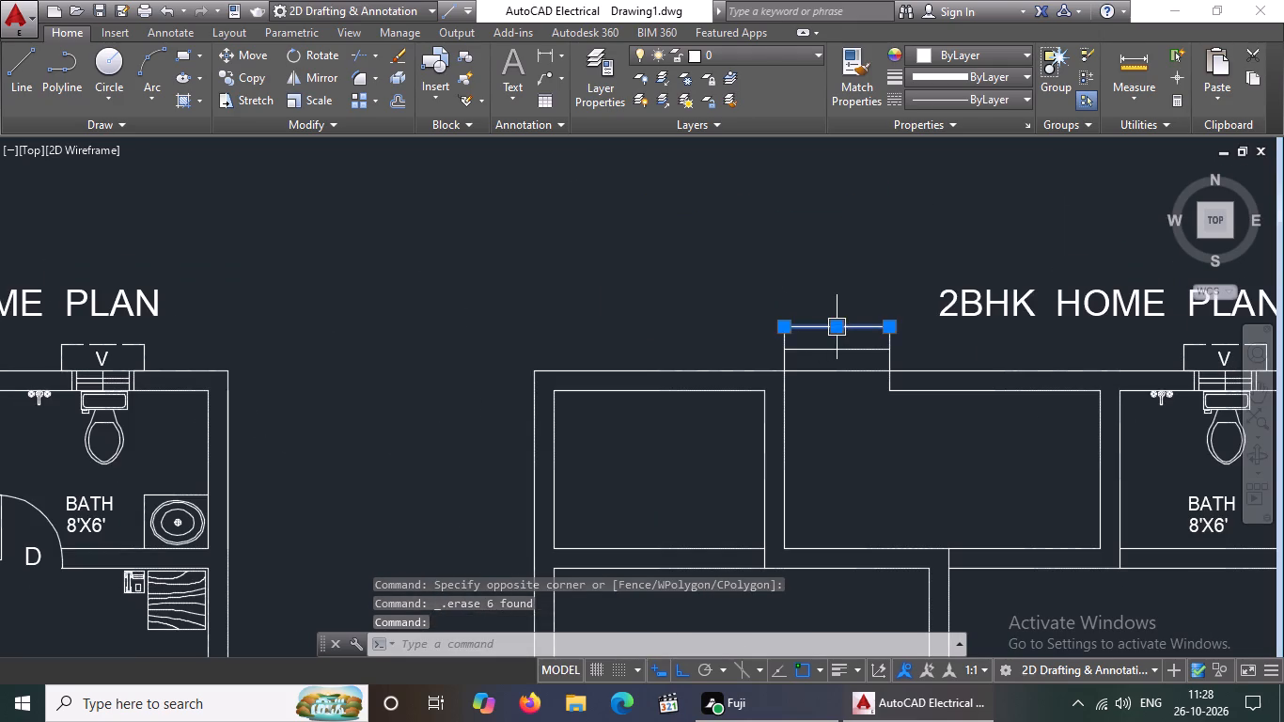
key("Delete")
left_click_drag(835, 344, 835, 353)
key("Delete")
left_click(837, 373)
key("Delete")
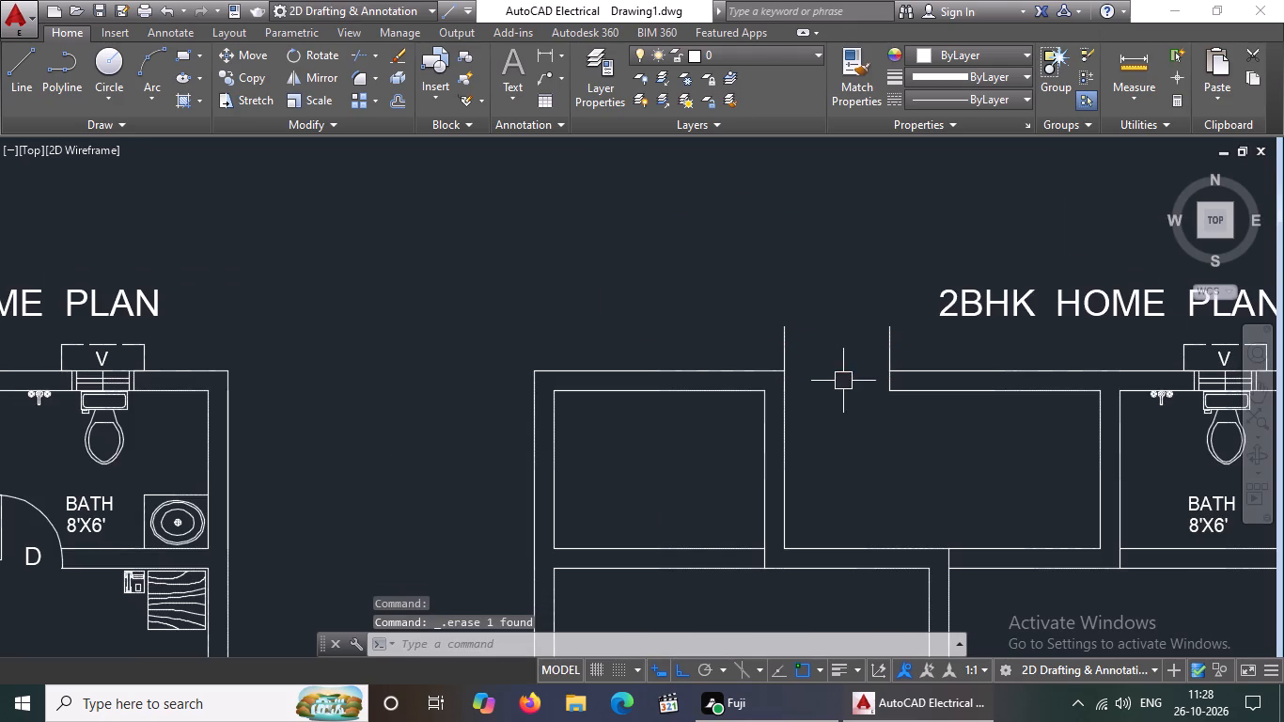
left_click(789, 341)
key("Delete")
left_click_drag(889, 349, 890, 368)
key("Delete")
Delete the short line capping the north wall's end at the east side of the former steps opening.
scroll(859, 385, "down", 2)
scroll(900, 383, "up", 2)
scroll(824, 385, "up", 1)
left_click(824, 385)
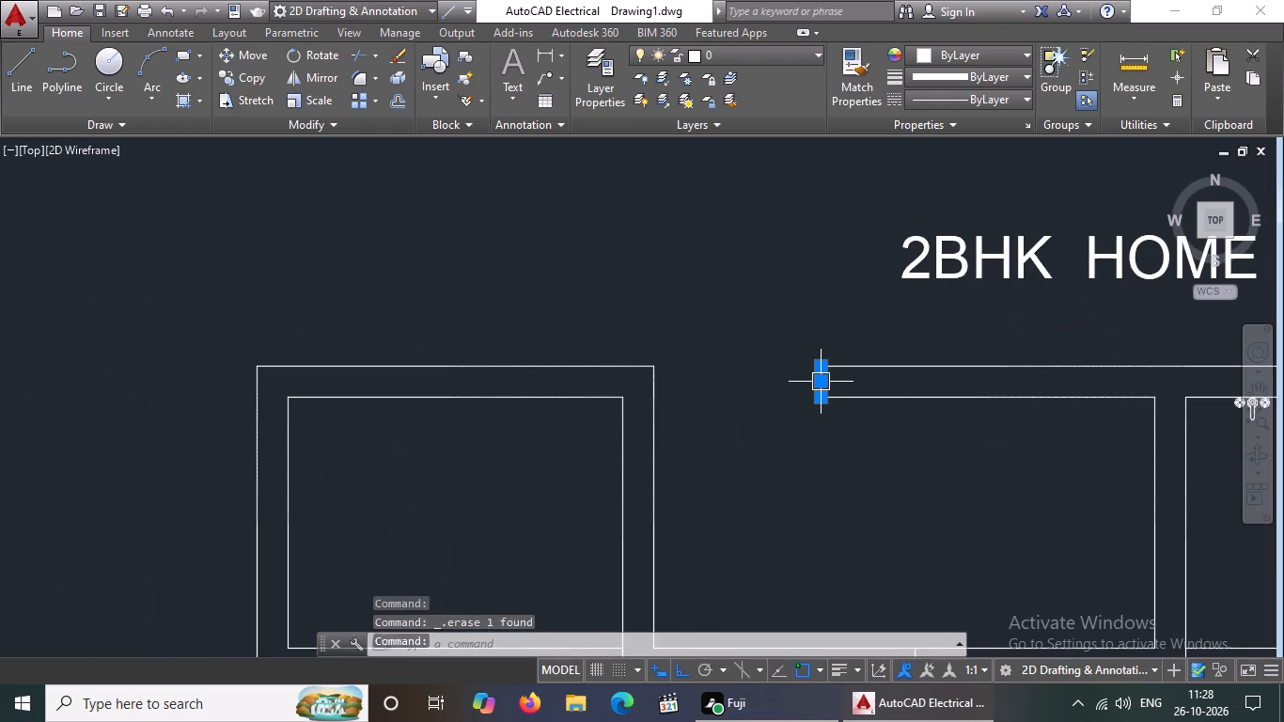
key("Delete")
Delete the 2BHK HOME PLAN title above the copied plan.
scroll(826, 394, "down", 2)
left_click(904, 344)
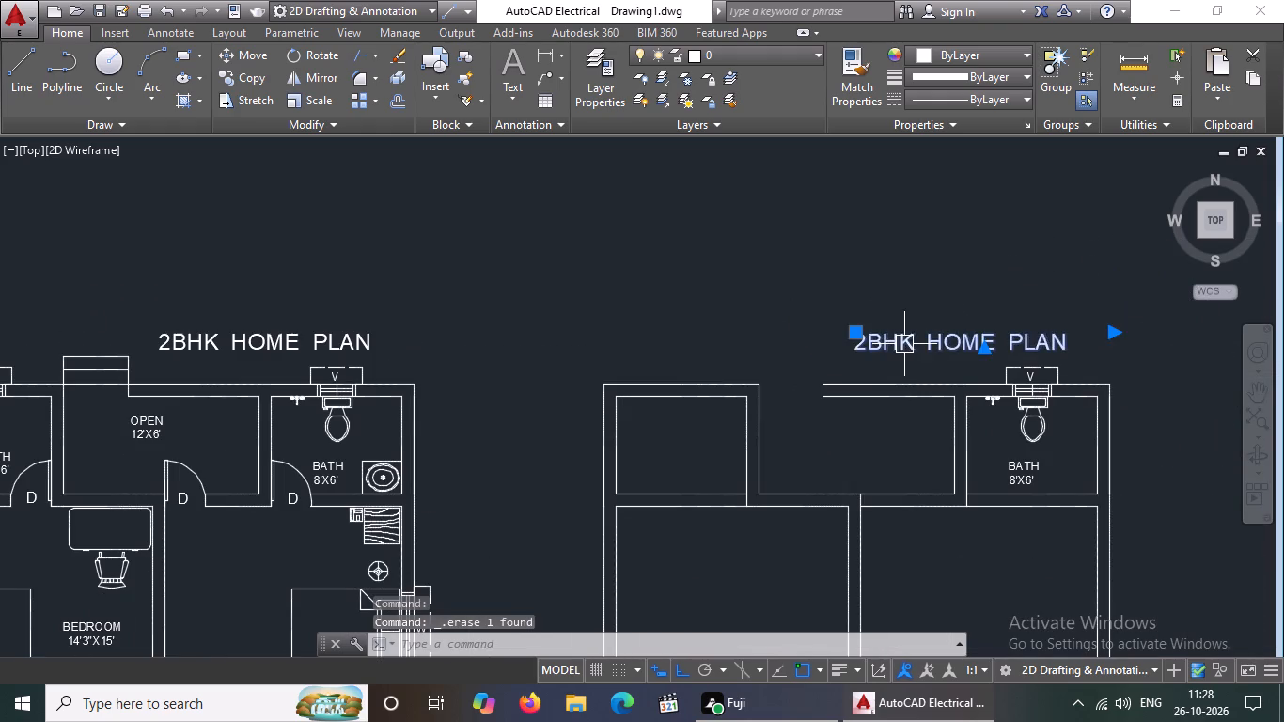
key("Delete")
Delete the ventilator with its V label, the toilet, the tap fixture and the BATH label from the copied northeast bath.
left_click_drag(984, 343, 1031, 391)
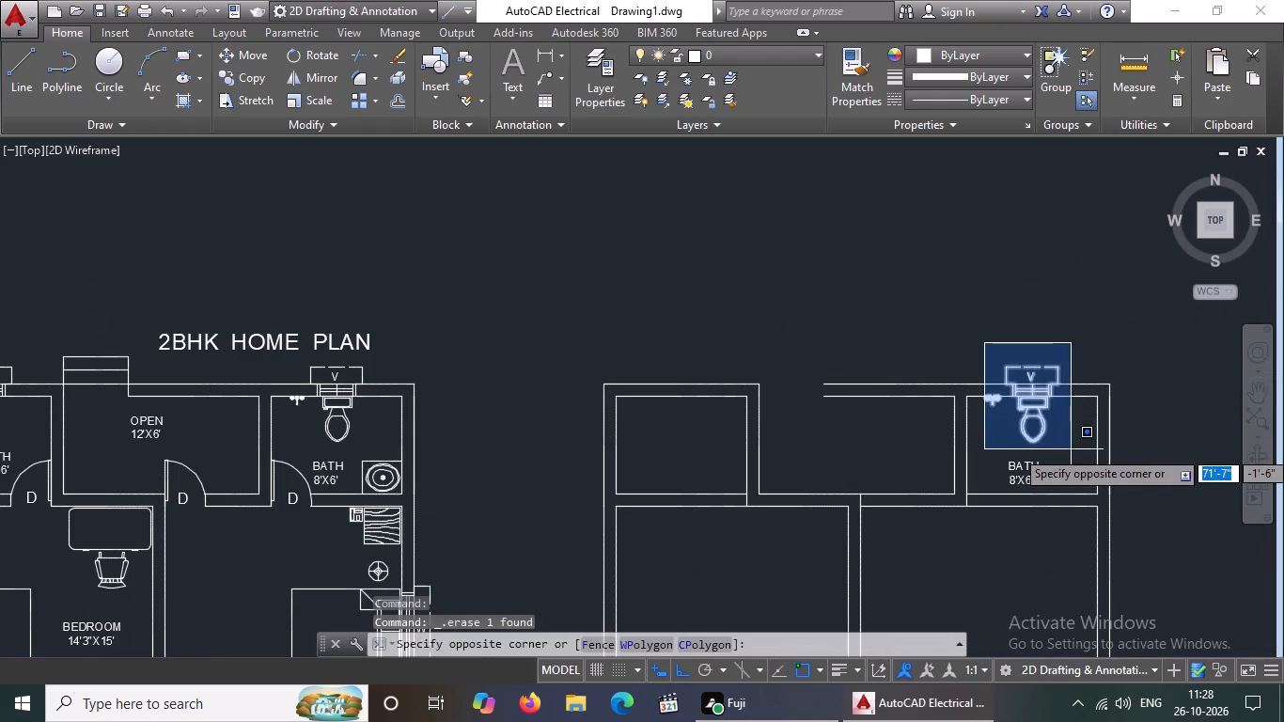
left_click(1071, 449)
key("Delete")
left_click(1019, 479)
key("Delete")
Extend both north wall lines of the copied plan west across the former steps opening to the northwest bath's east wall.
scroll(1021, 488, "down", 3)
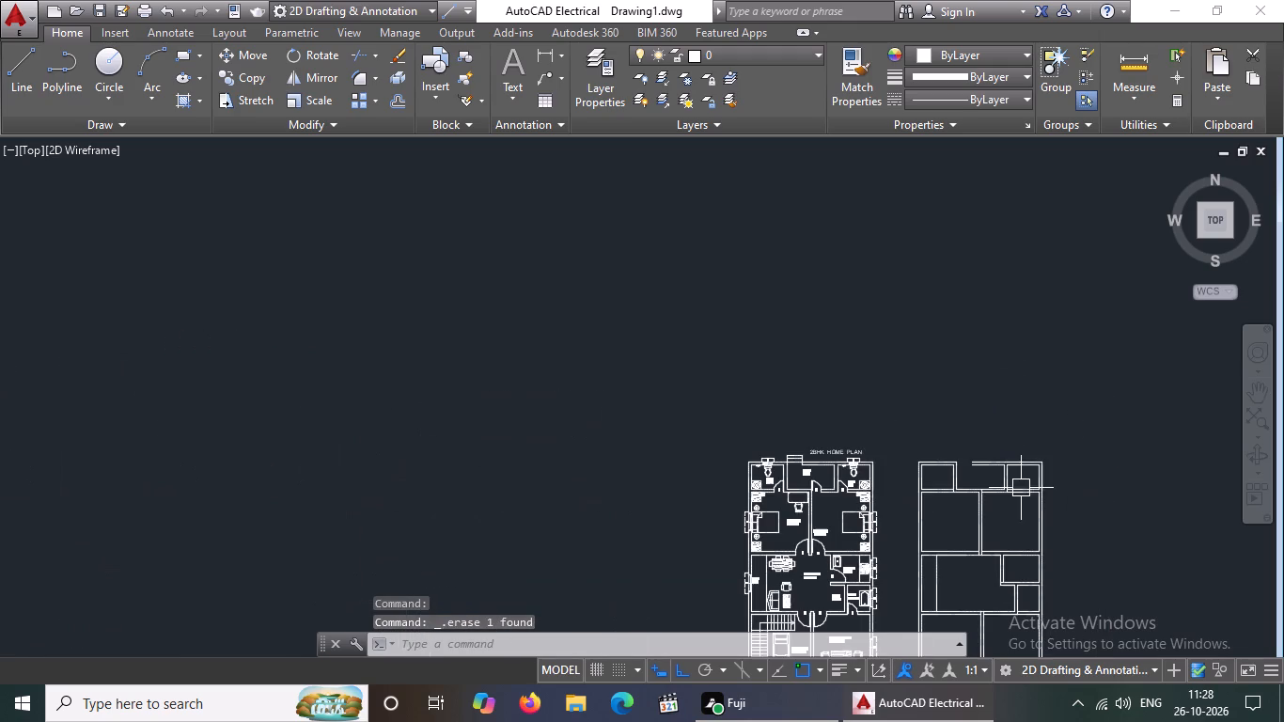
scroll(1026, 497, "down", 3)
key("Escape")
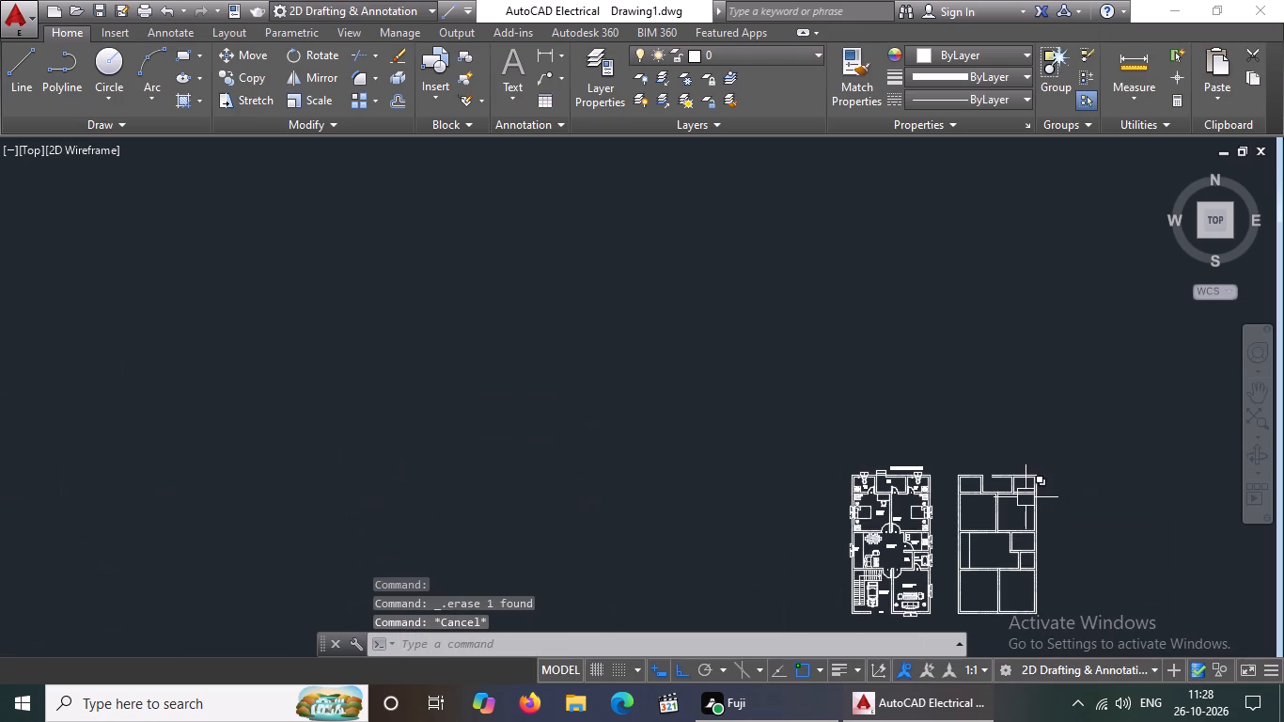
type("EX")
key("space")
key("space")
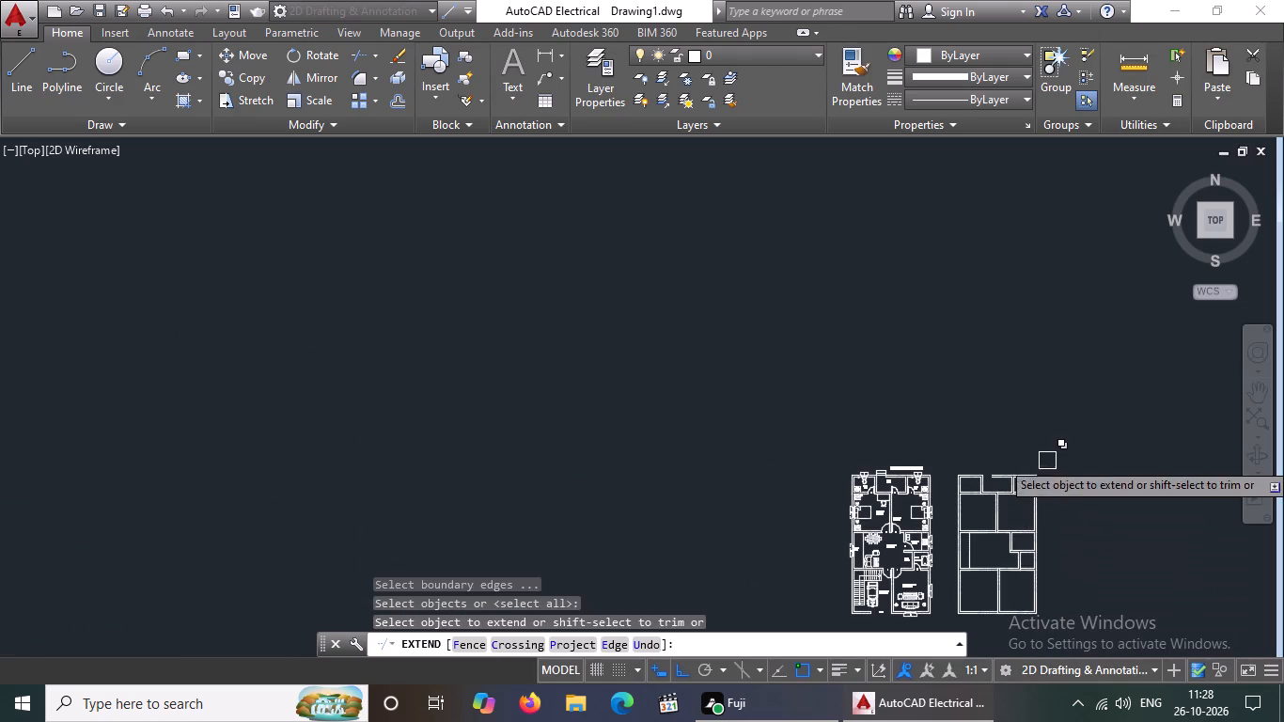
scroll(1047, 461, "up", 3)
scroll(793, 548, "up", 3)
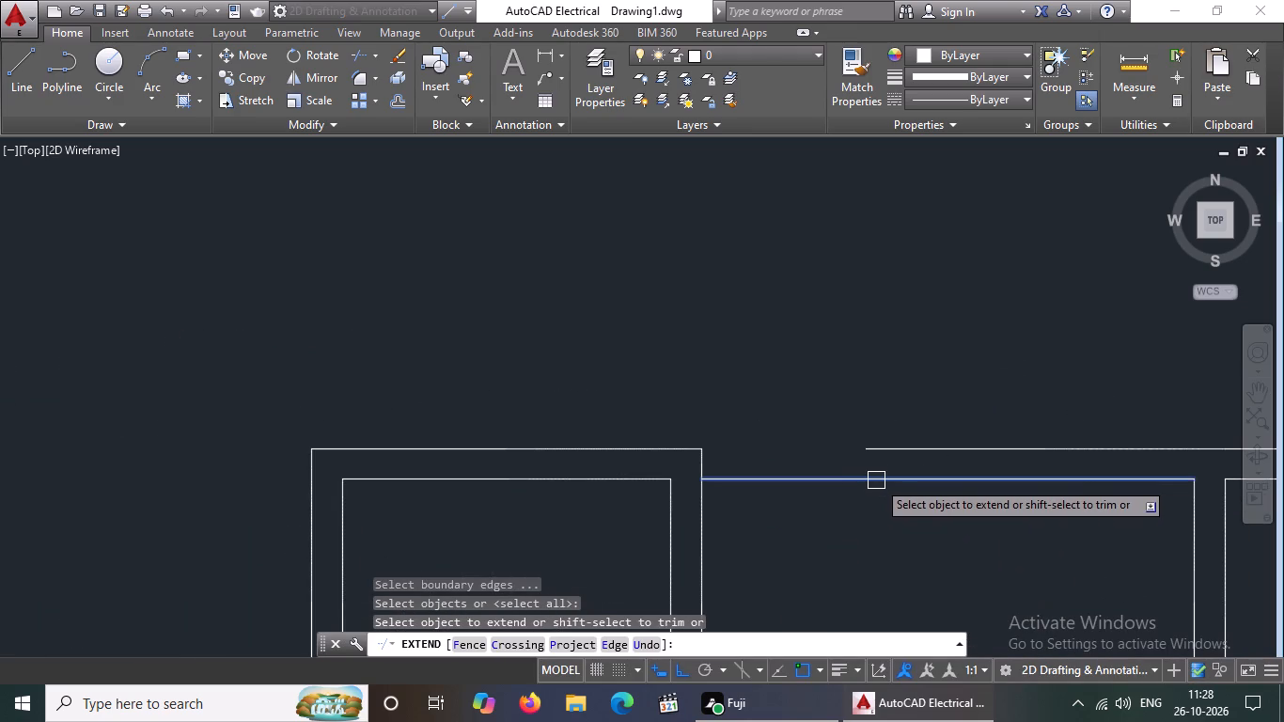
left_click(877, 479)
left_click(883, 447)
scroll(884, 429, "down", 4)
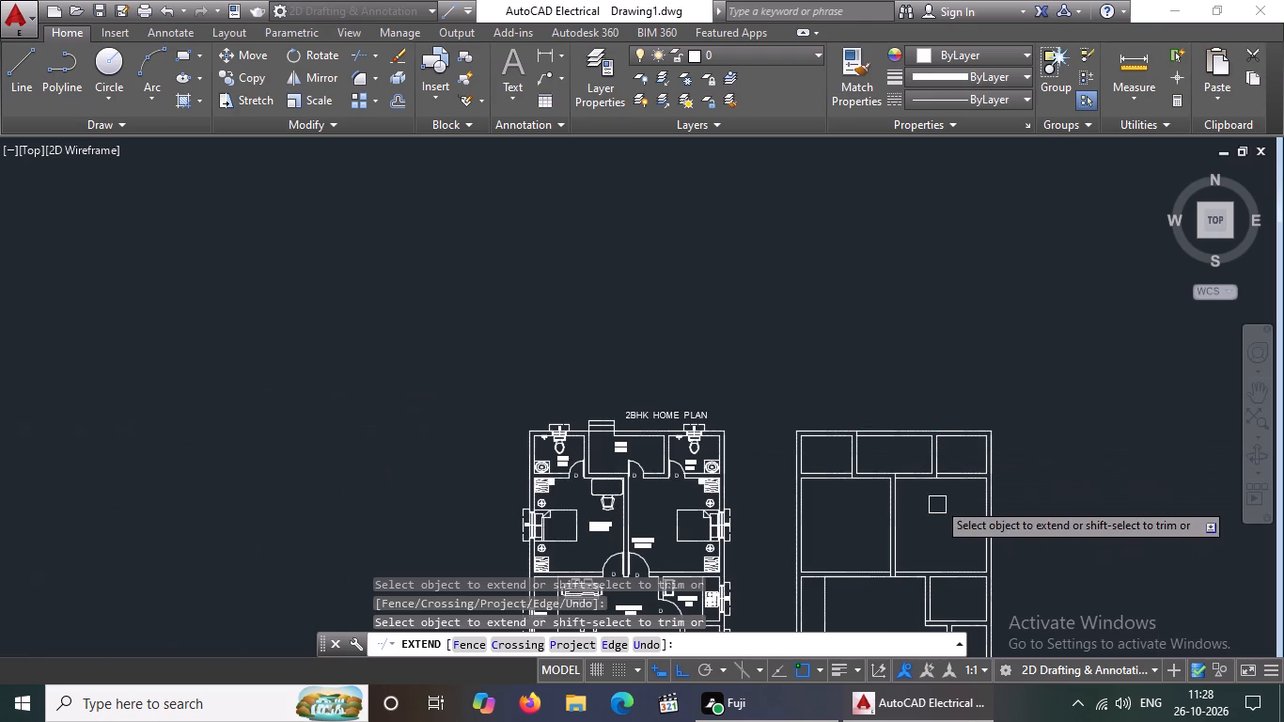
scroll(937, 483, "down", 1)
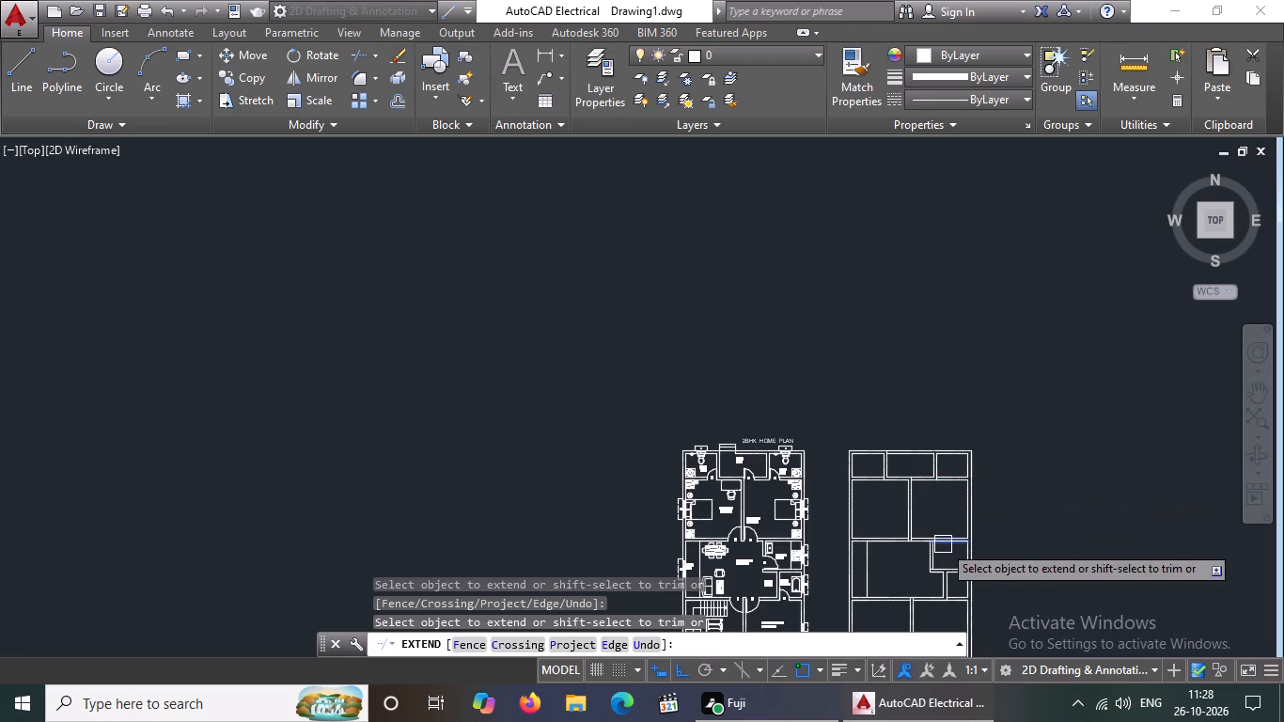
key("Escape")
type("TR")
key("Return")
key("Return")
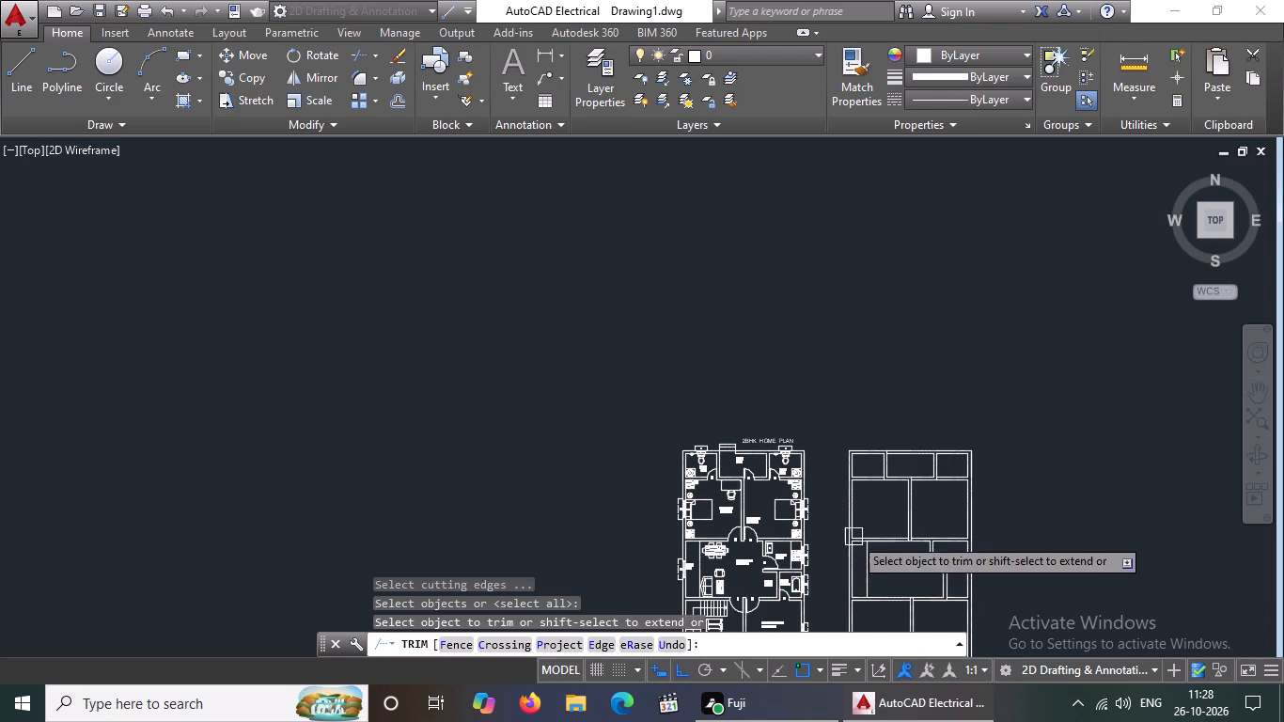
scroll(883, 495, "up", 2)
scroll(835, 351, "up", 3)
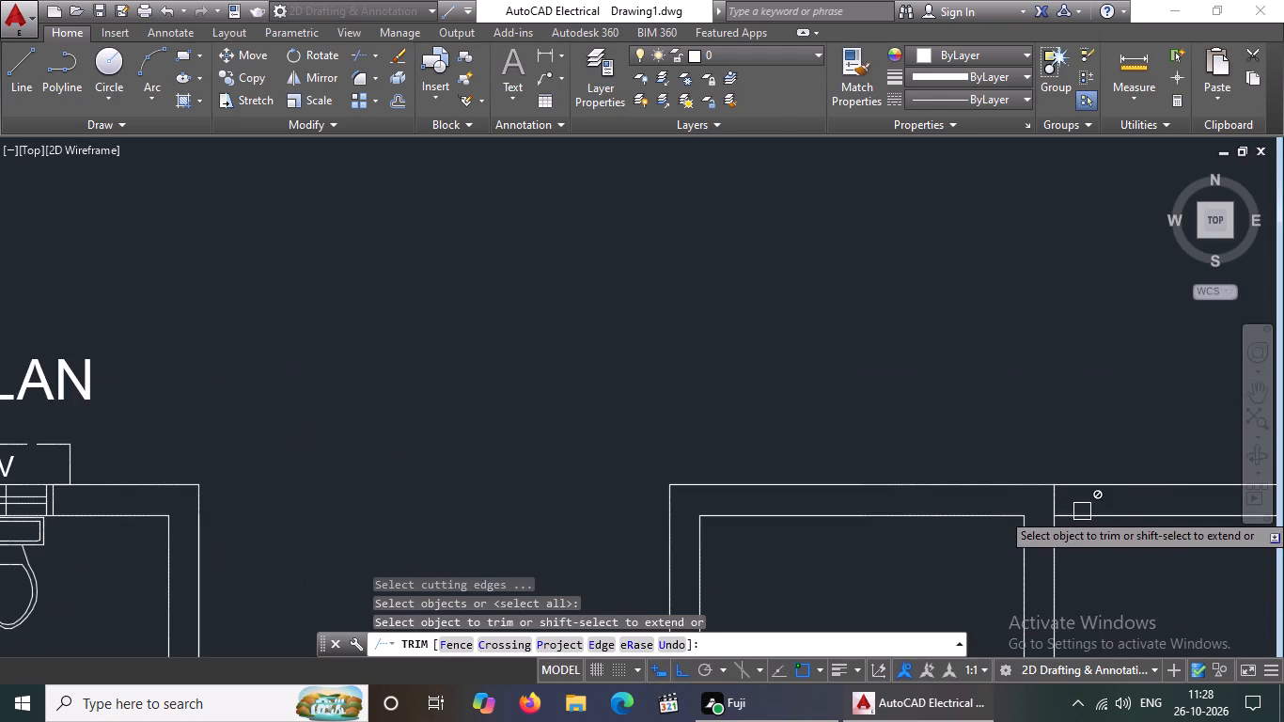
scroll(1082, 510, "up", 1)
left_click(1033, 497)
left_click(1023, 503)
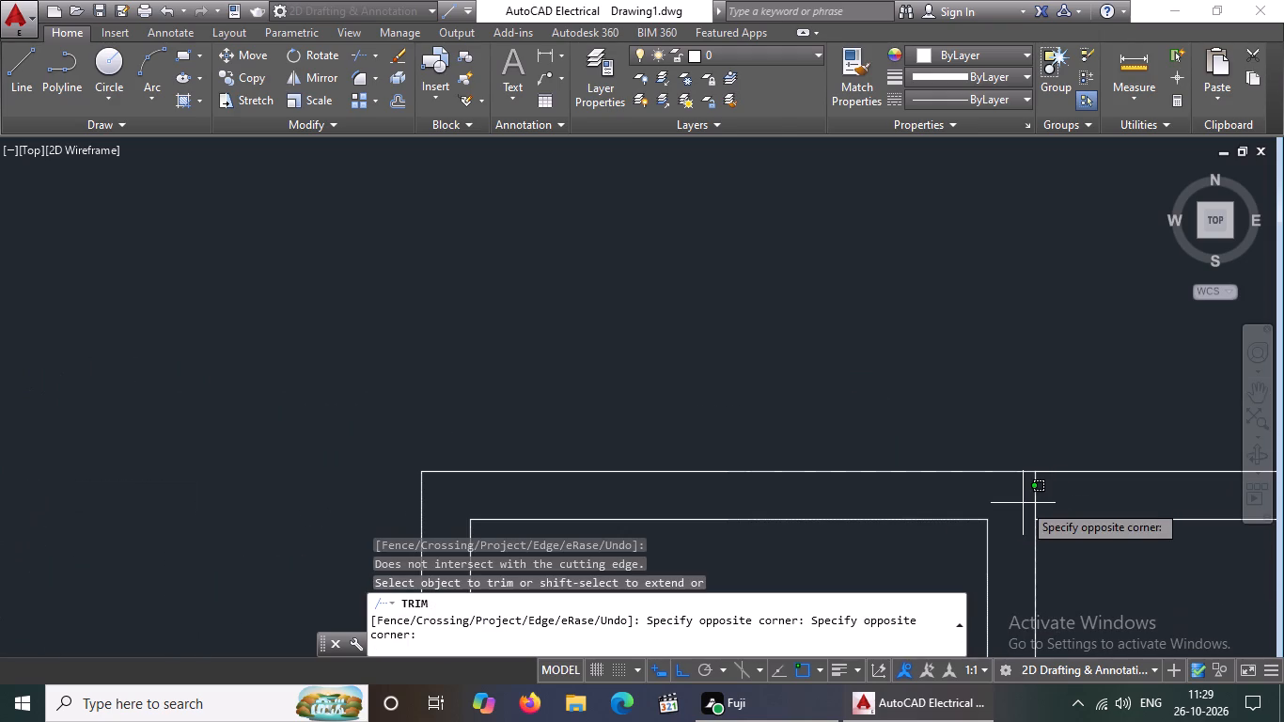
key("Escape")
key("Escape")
Trim the three wall-line stubs crossing the wall between the copied plan's northern rooms and the bedrooms.
type("TR")
key("Return")
key("Return")
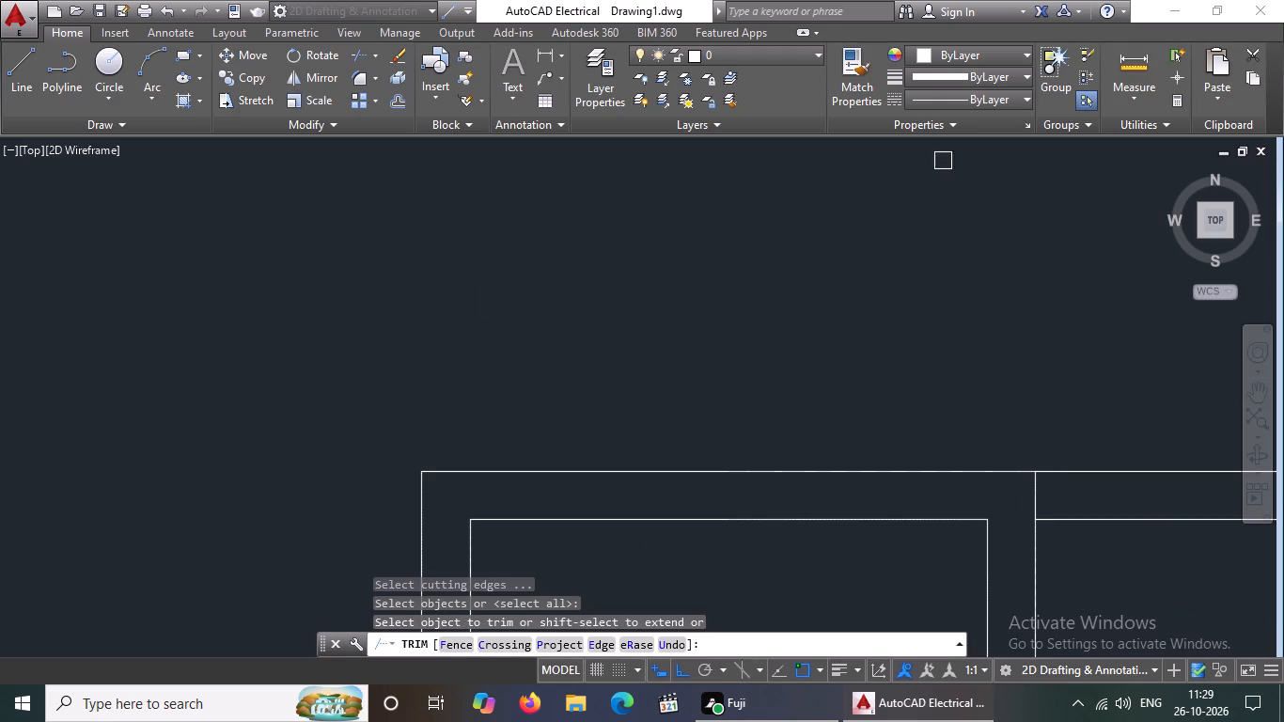
scroll(838, 385, "down", 2)
scroll(947, 441, "up", 3)
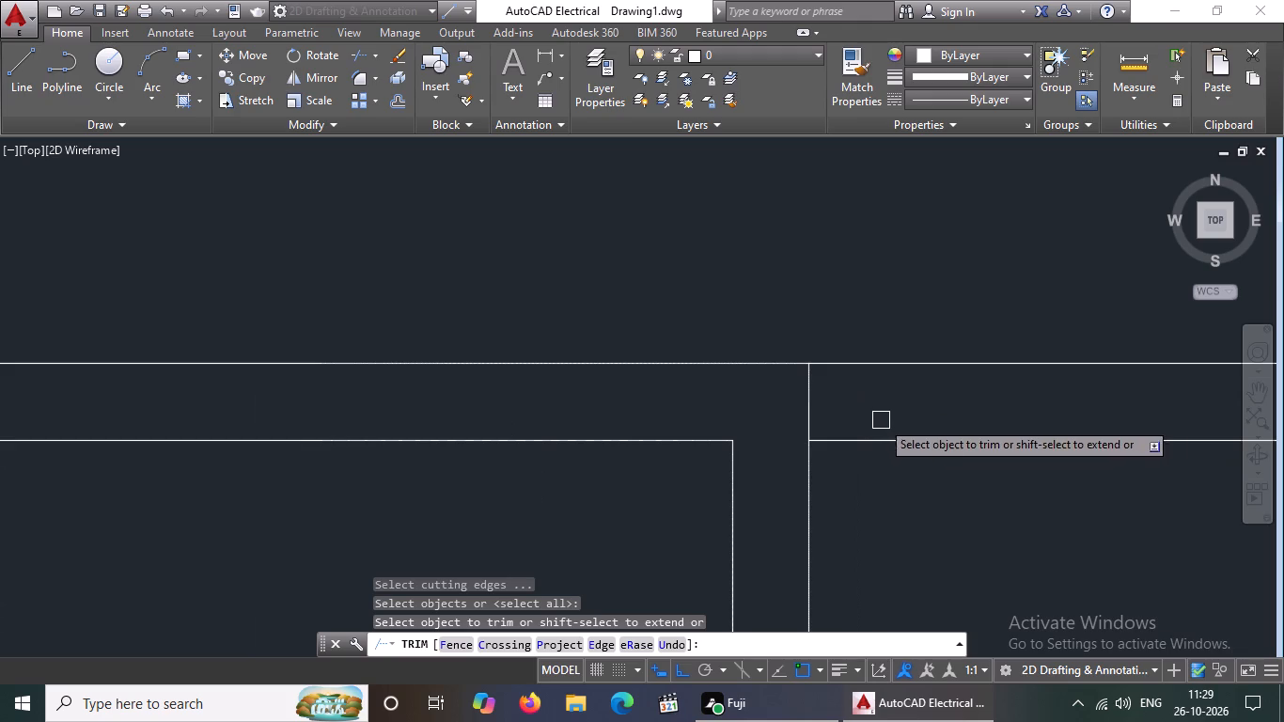
scroll(838, 398, "down", 4)
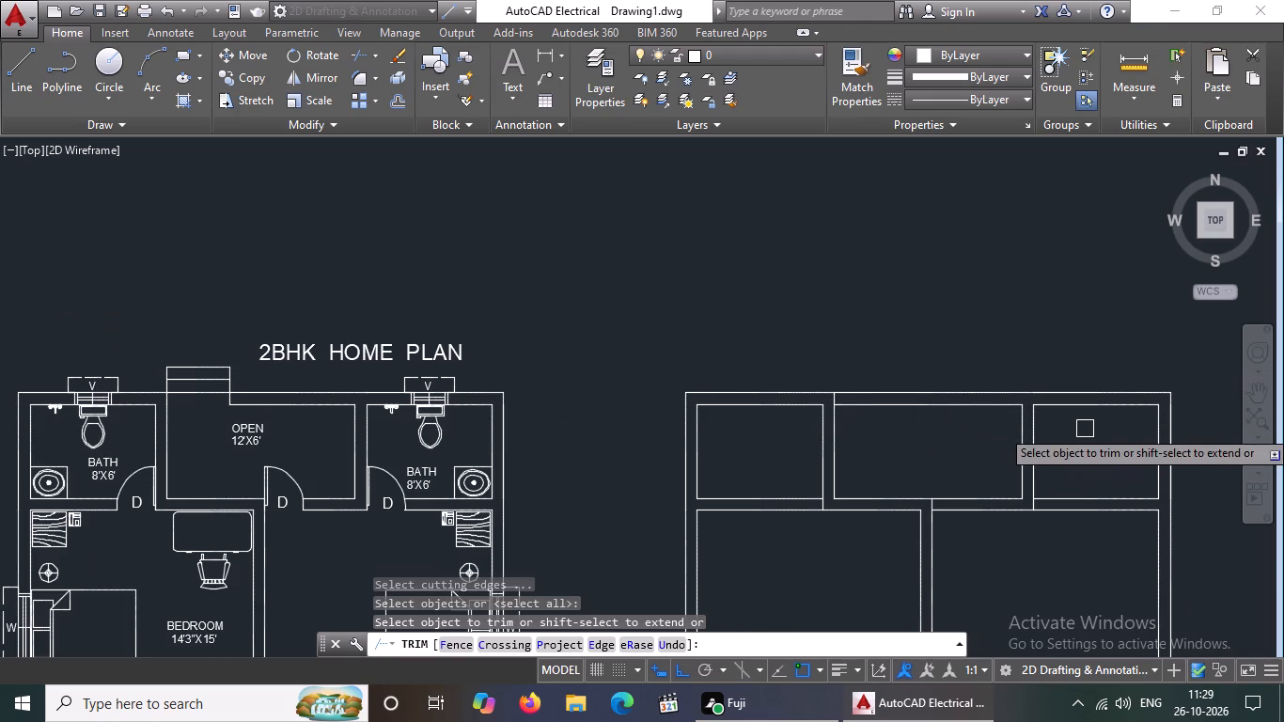
scroll(1068, 501, "up", 3)
left_click(925, 514)
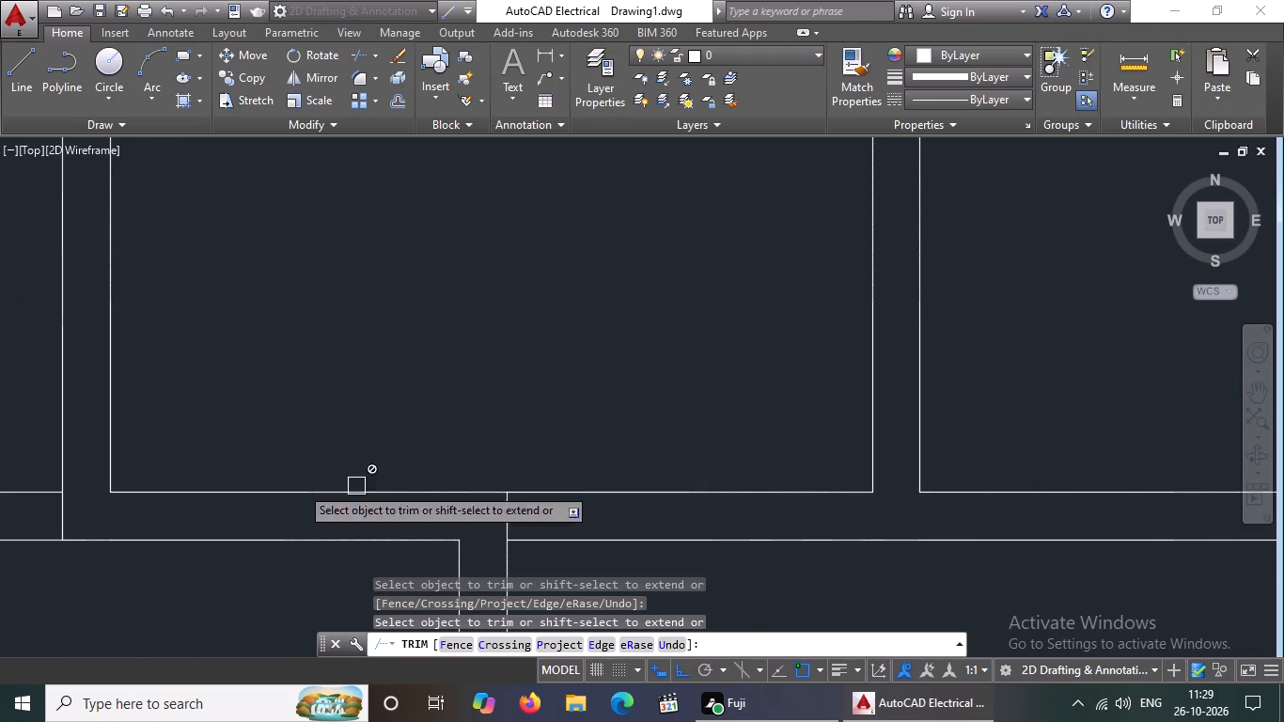
left_click(512, 519)
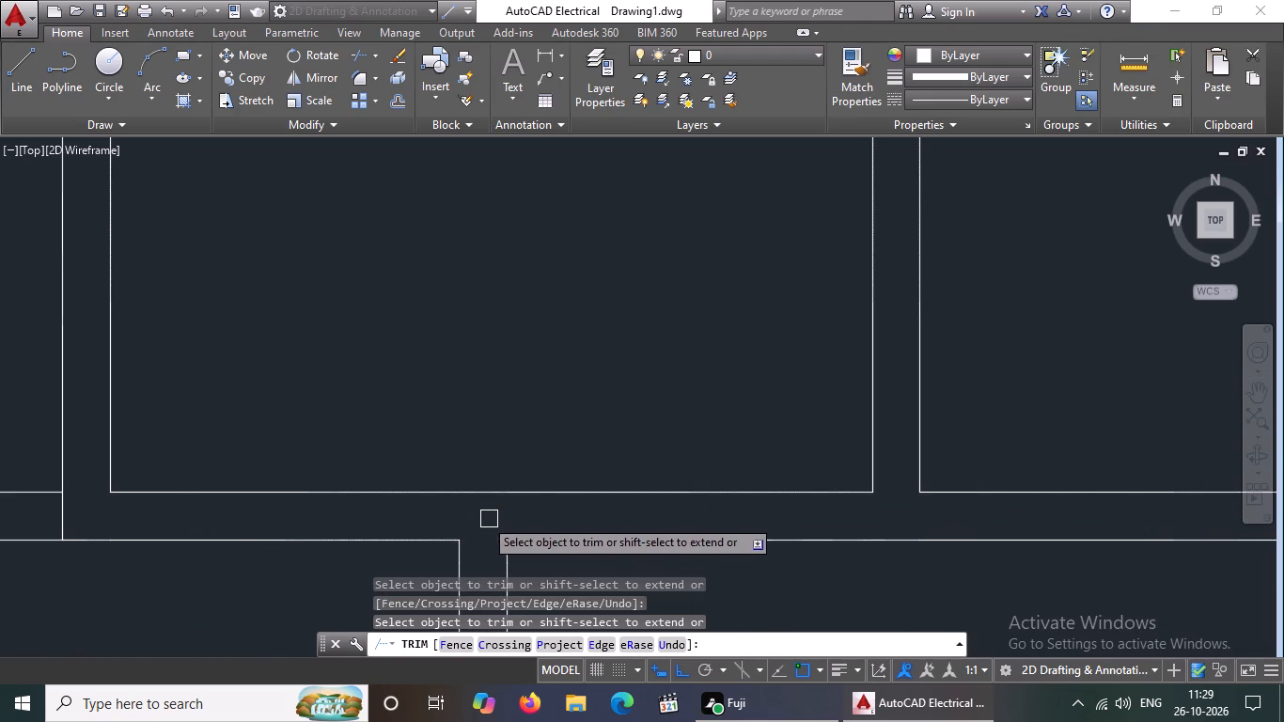
left_click(65, 513)
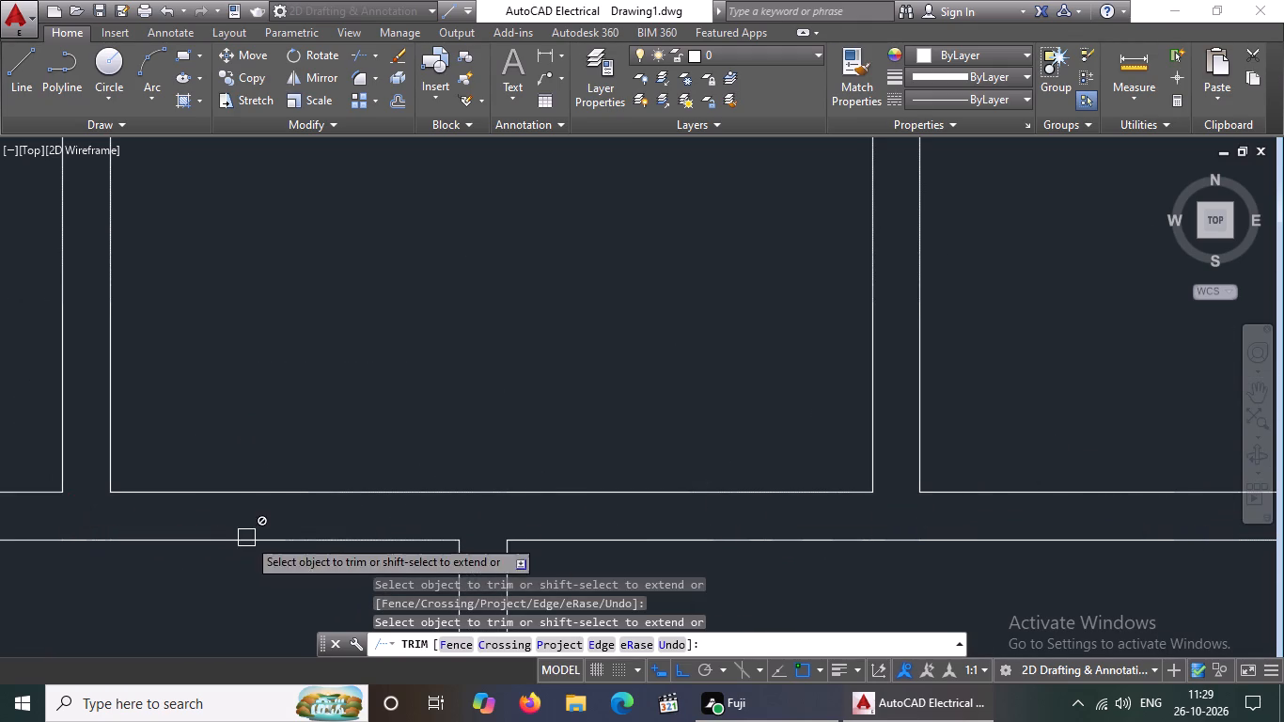
Trim both lines of the central bedroom wall where they cross the bedrooms' south wall in the copied plan.
scroll(251, 538, "down", 2)
scroll(339, 537, "down", 2)
scroll(462, 534, "up", 3)
scroll(552, 526, "up", 2)
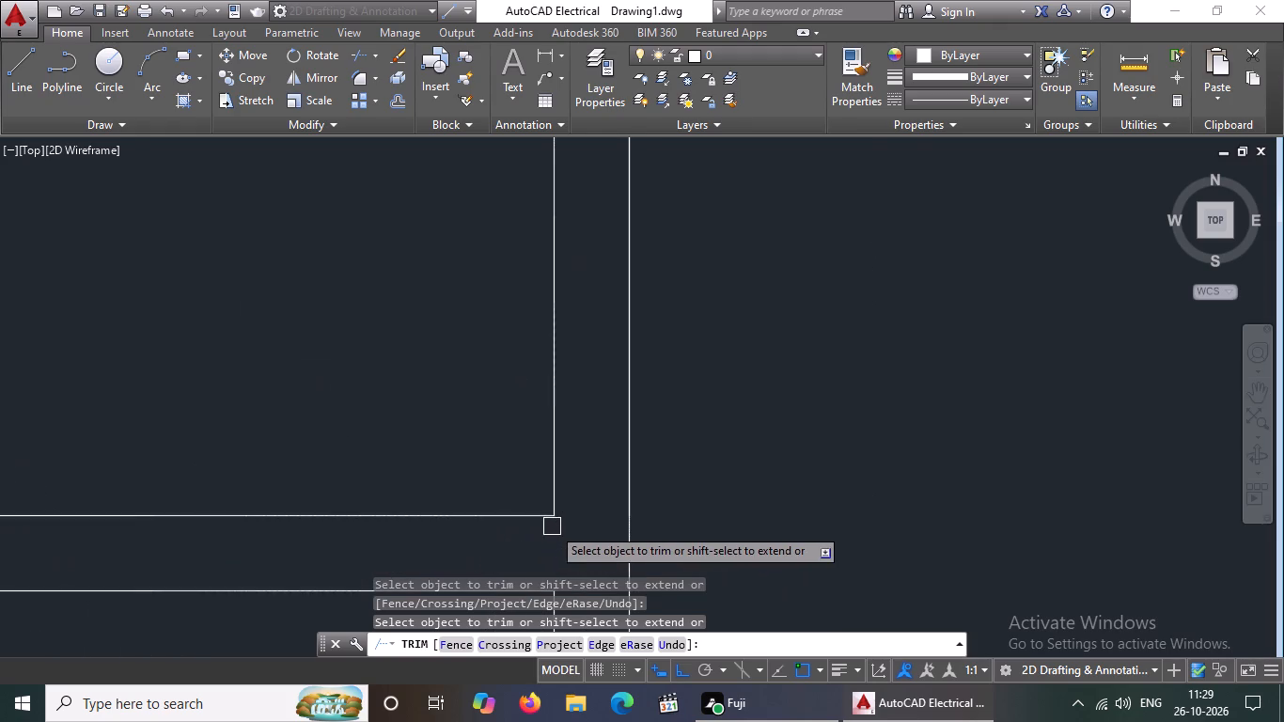
scroll(576, 521, "down", 4)
scroll(400, 453, "down", 3)
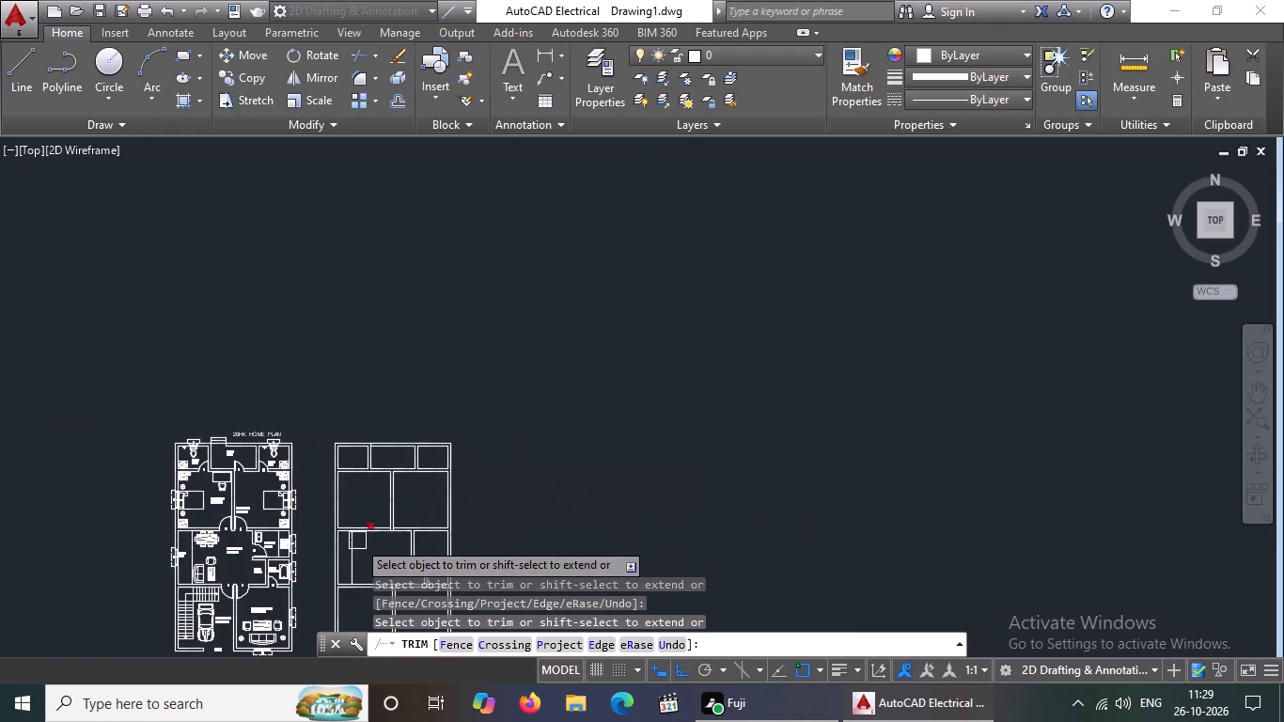
scroll(358, 541, "up", 4)
scroll(549, 483, "up", 3)
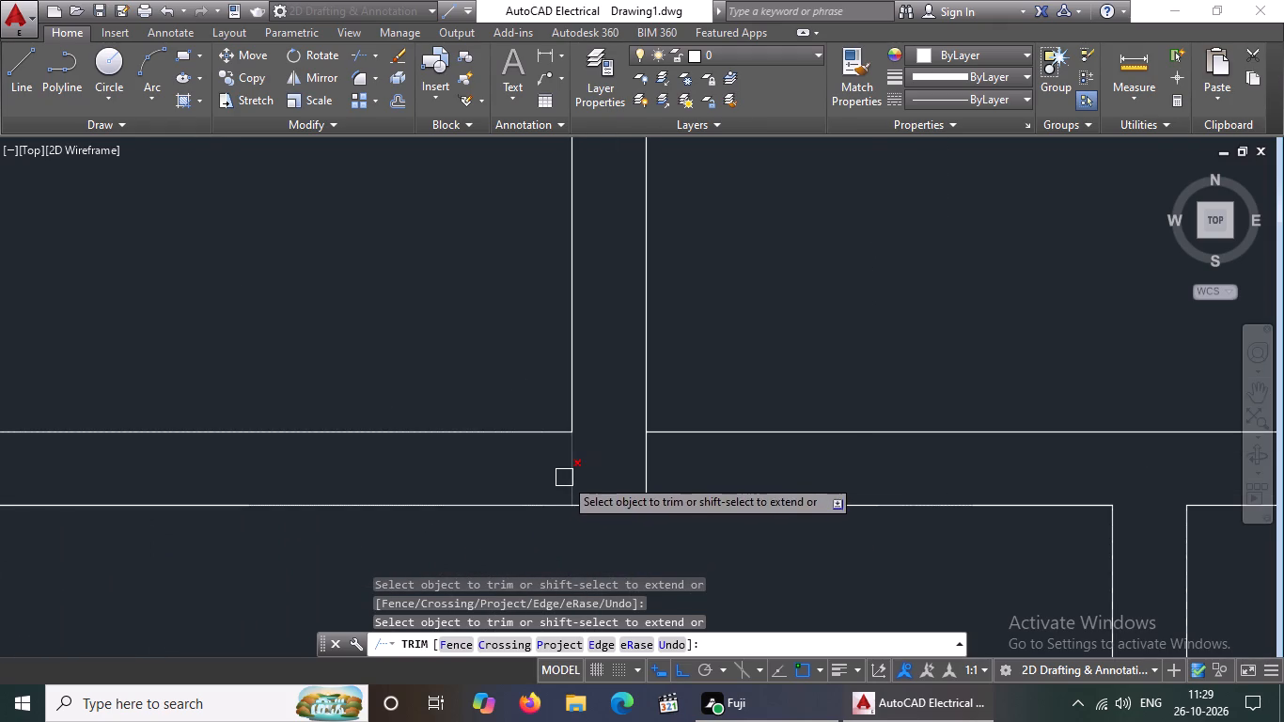
left_click_drag(565, 476, 593, 477)
left_click(645, 459)
Trim the kitchen's south wall line where it crosses the kitchen's west wall in the copied plan.
scroll(677, 442, "down", 4)
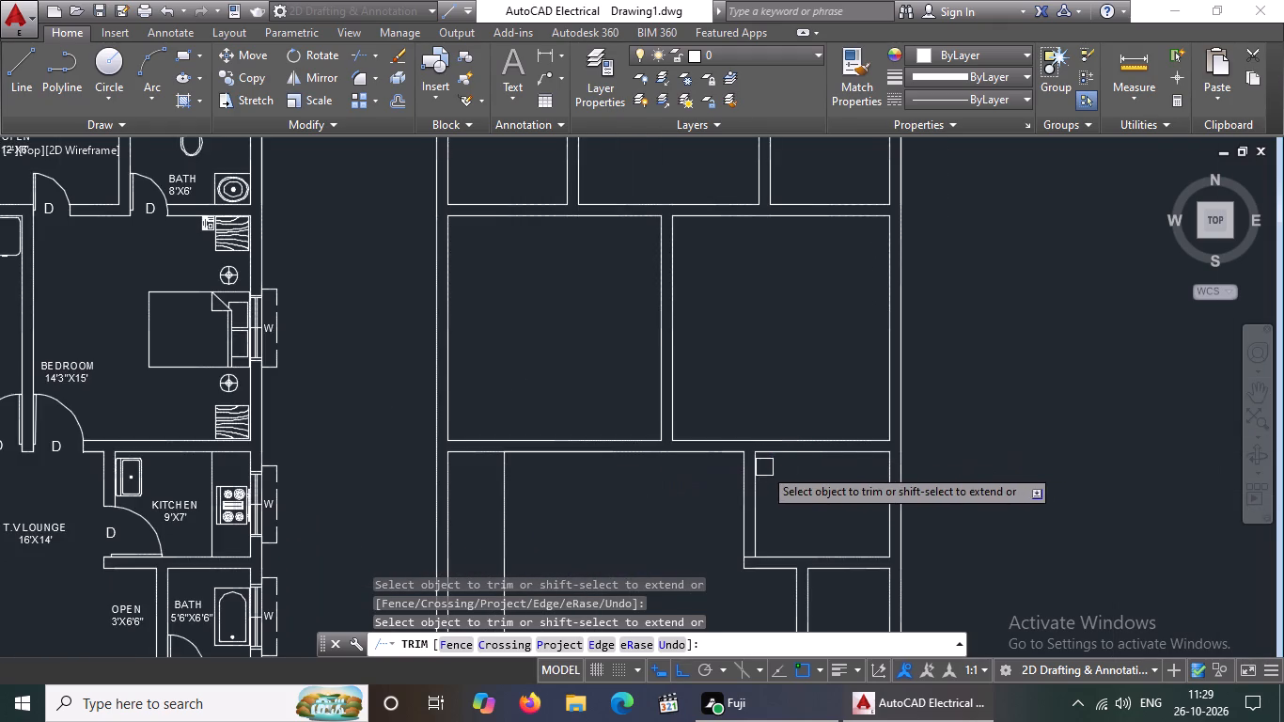
scroll(763, 467, "up", 5)
scroll(770, 461, "down", 8)
scroll(783, 506, "up", 3)
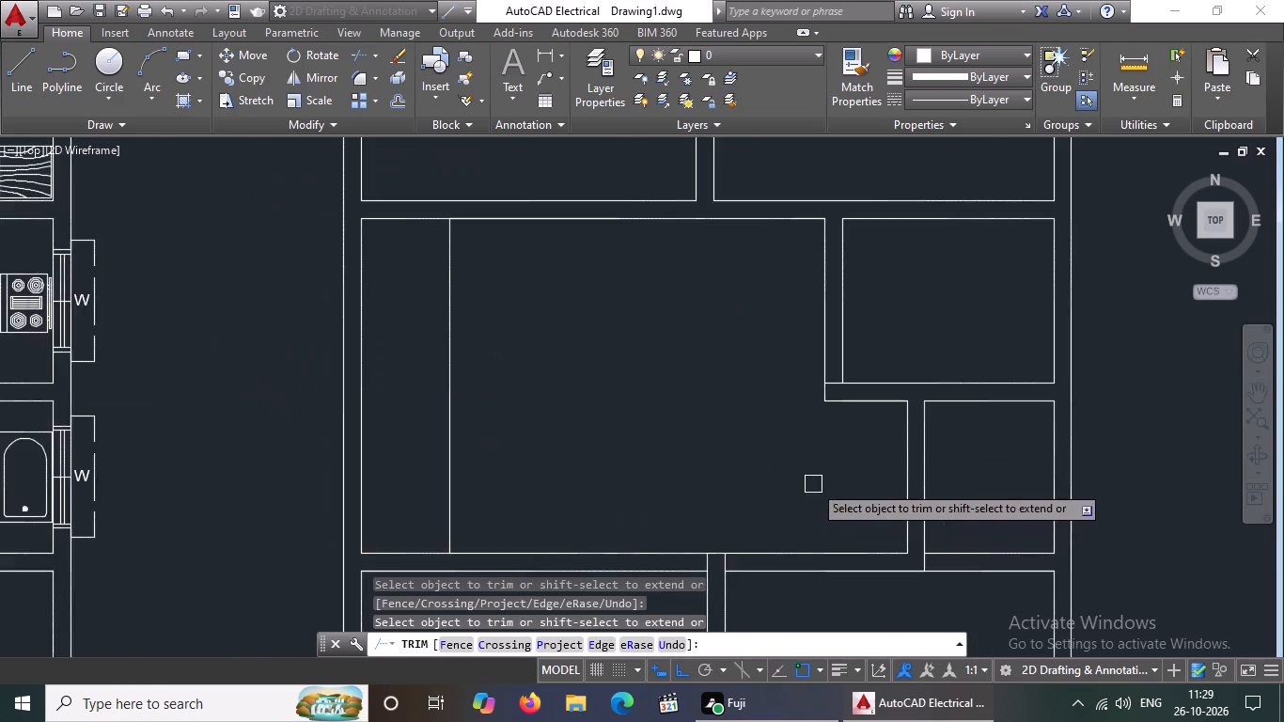
scroll(870, 398, "up", 3)
left_click(712, 338)
Trim the central wall lines and the small bath's west wall line where they cross the lounge's south wall.
scroll(1010, 406, "down", 4)
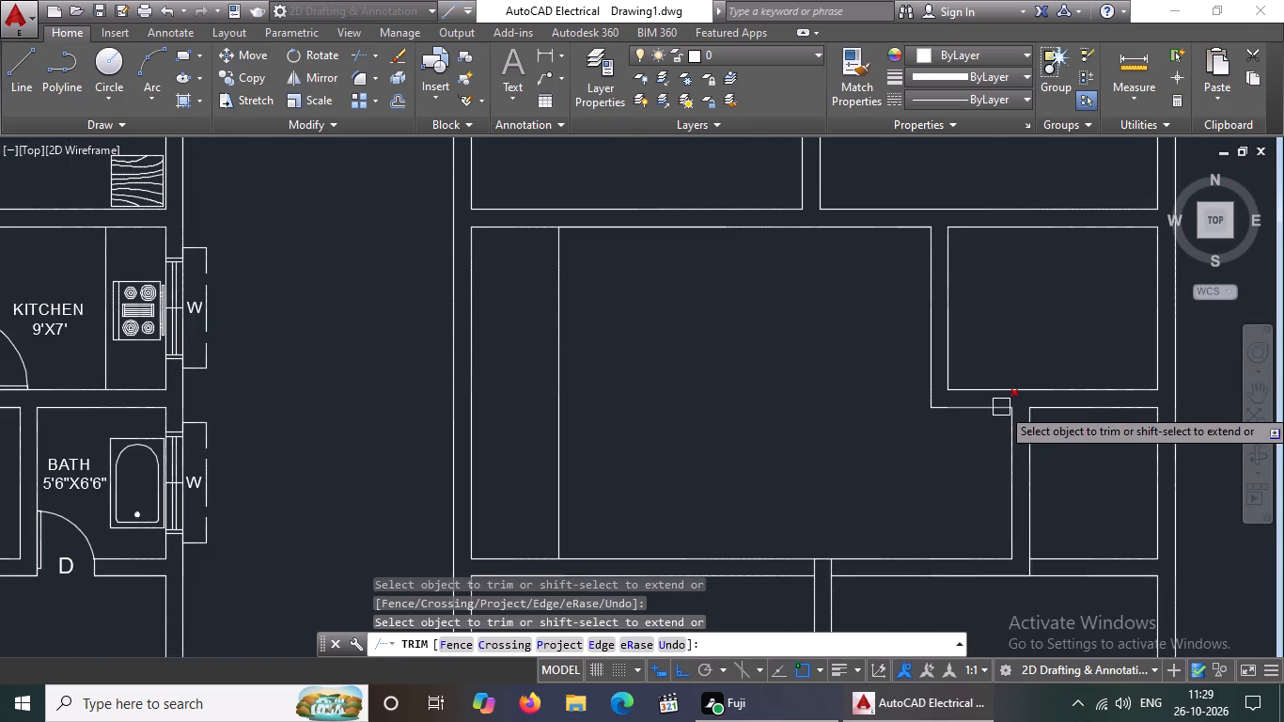
scroll(897, 399, "down", 2)
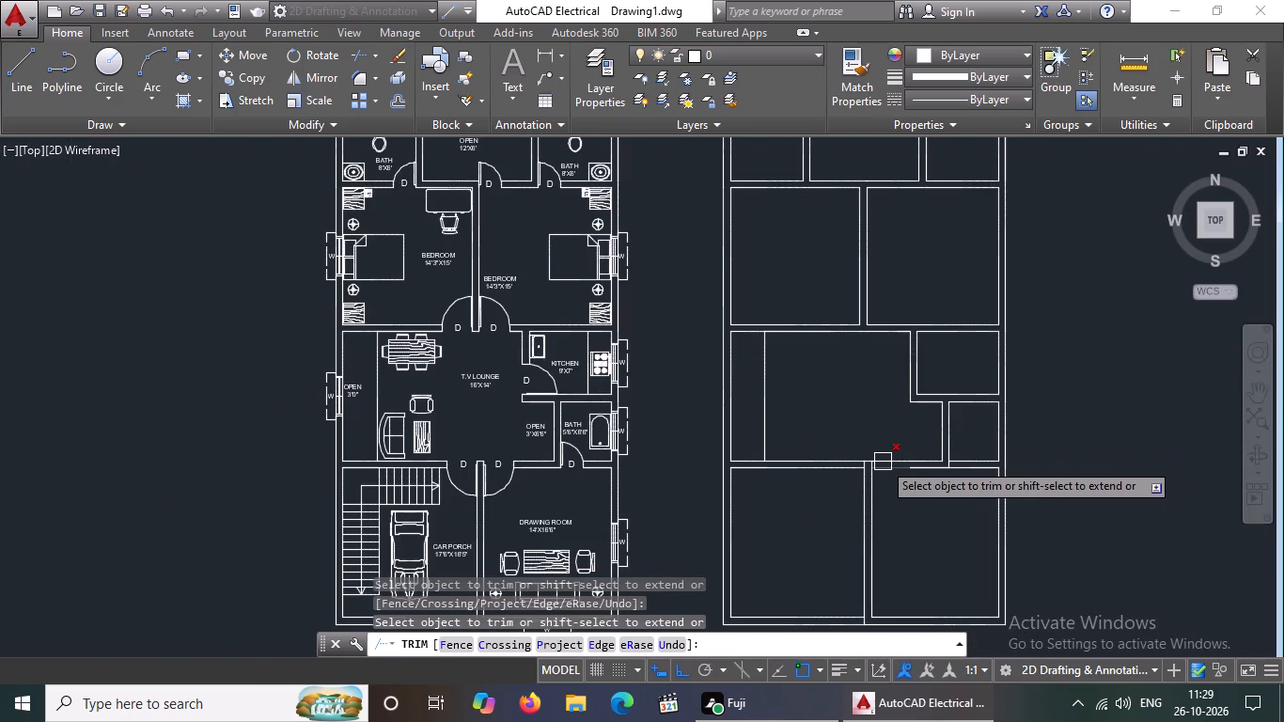
scroll(859, 475, "up", 4)
left_click_drag(876, 425, 885, 423)
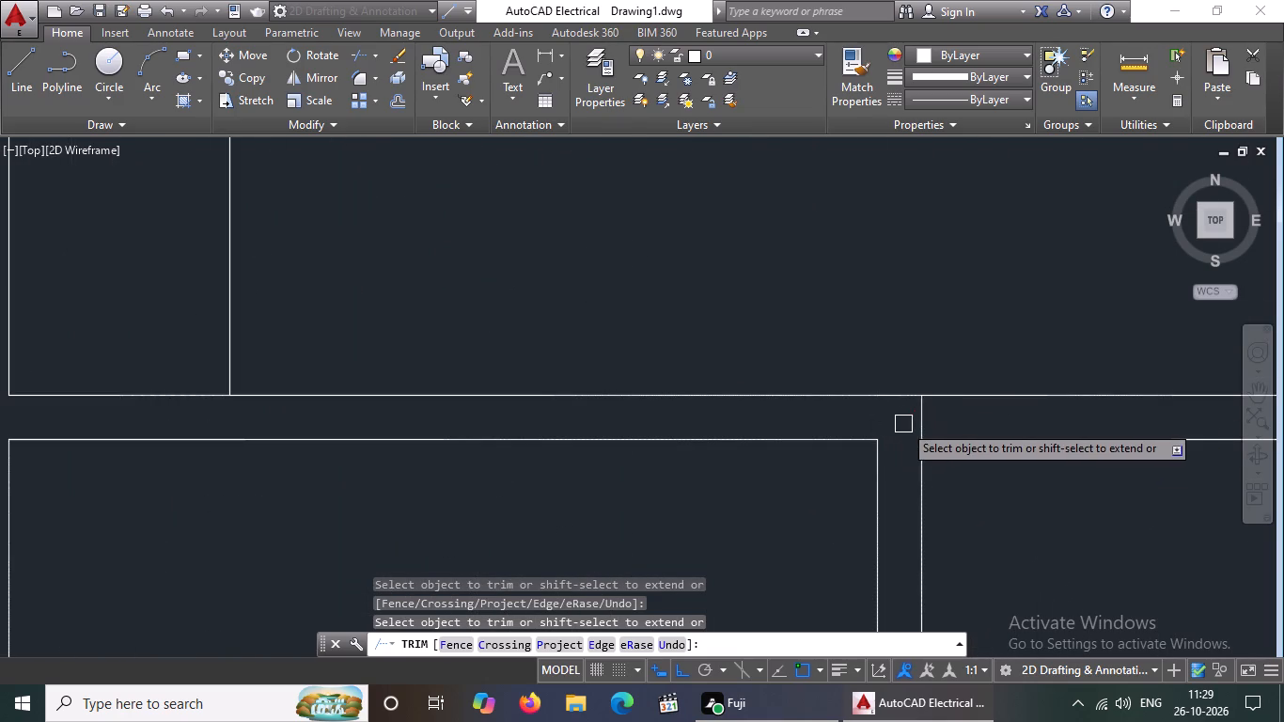
left_click(923, 416)
scroll(816, 430, "down", 4)
scroll(907, 433, "up", 3)
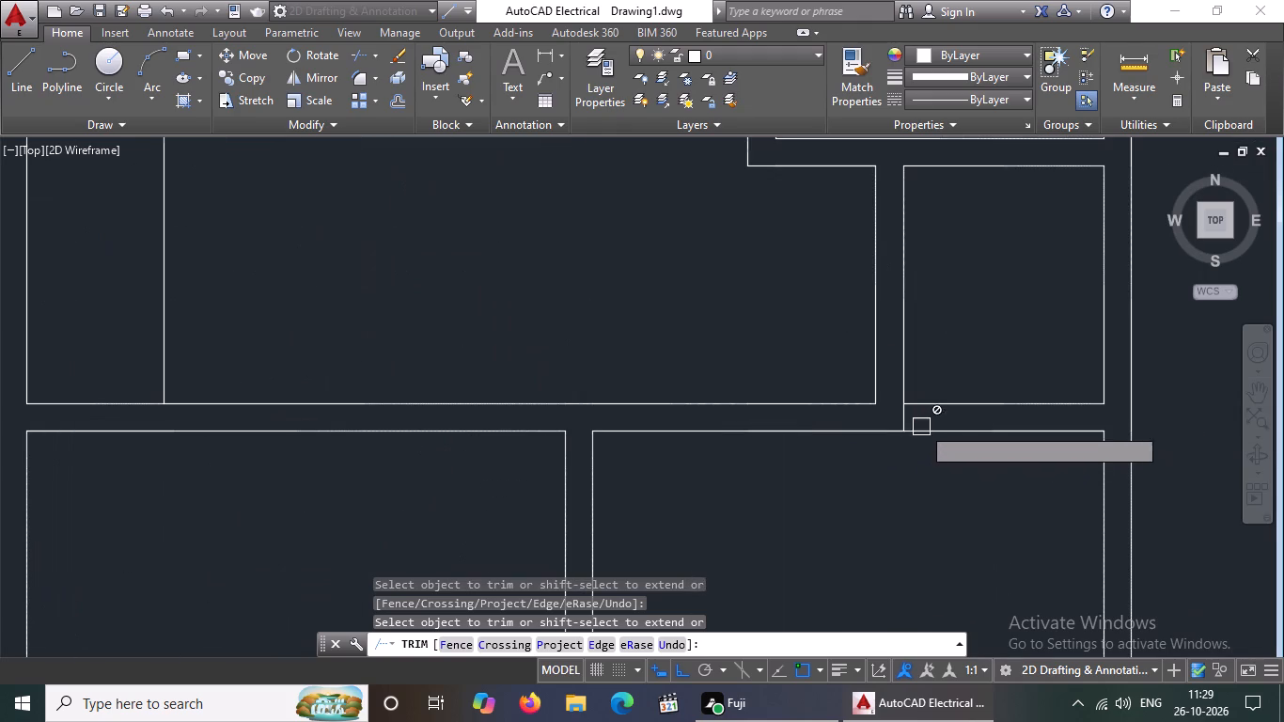
left_click(908, 420)
Delete the short line crossing the copied plan's south wall at the west face of the porch–drawing room wall.
scroll(911, 421, "down", 2)
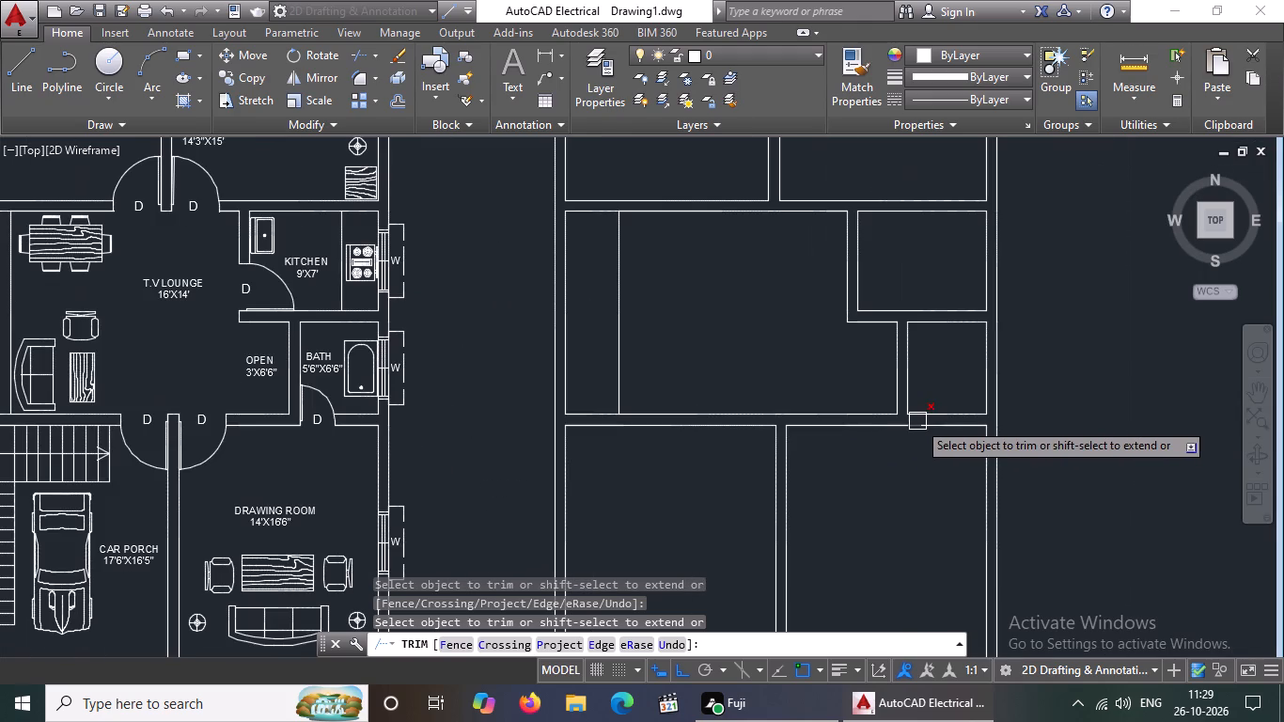
scroll(912, 382, "down", 3)
scroll(916, 431, "up", 2)
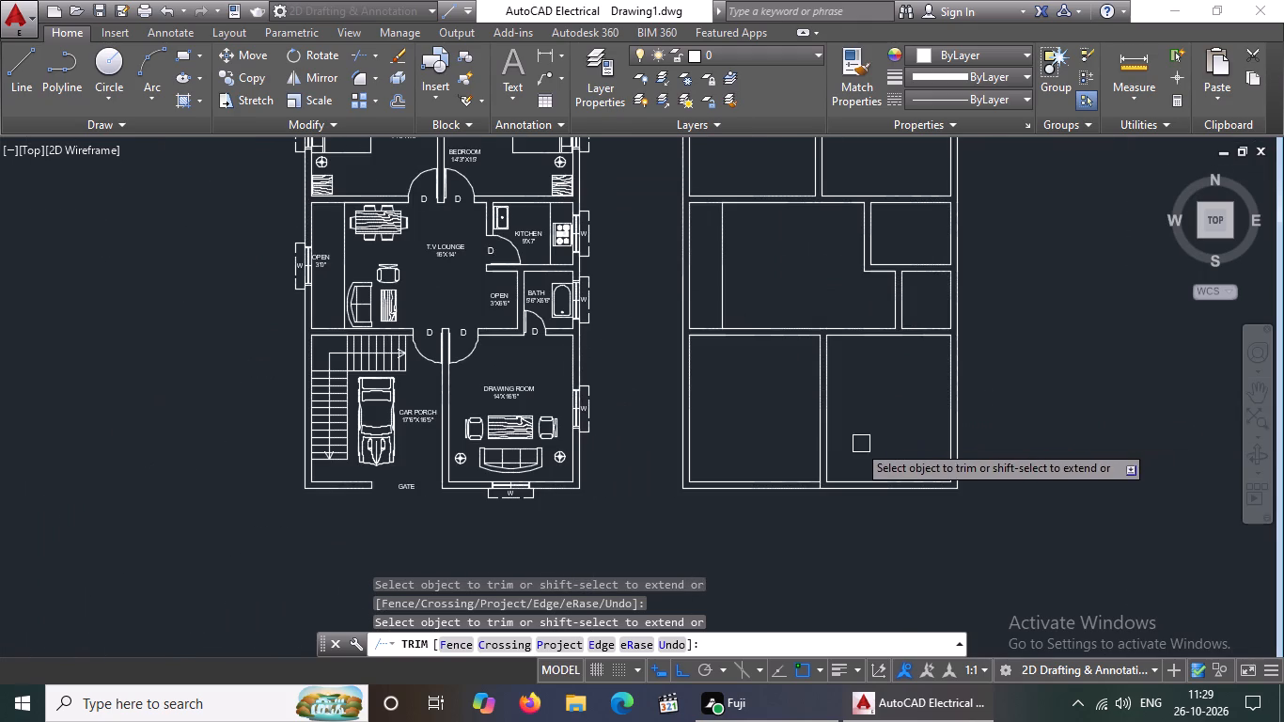
scroll(836, 480, "up", 4)
left_click(719, 524)
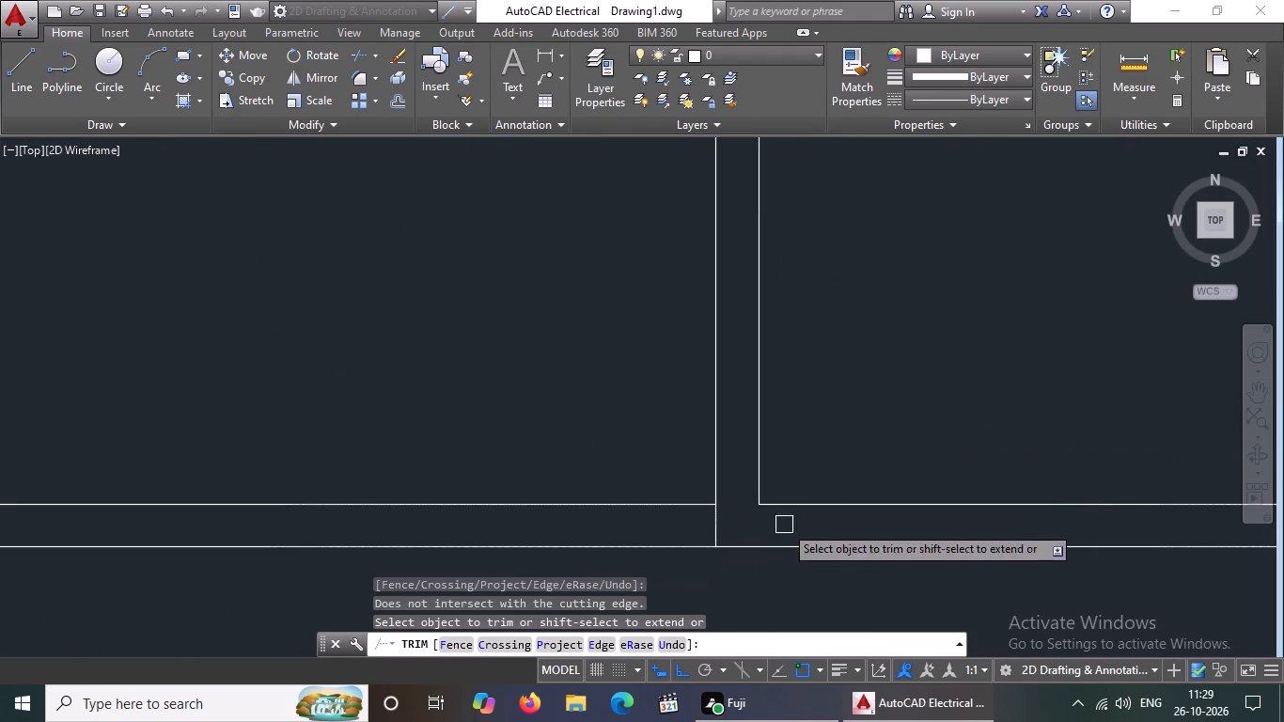
key("Escape")
left_click(712, 528)
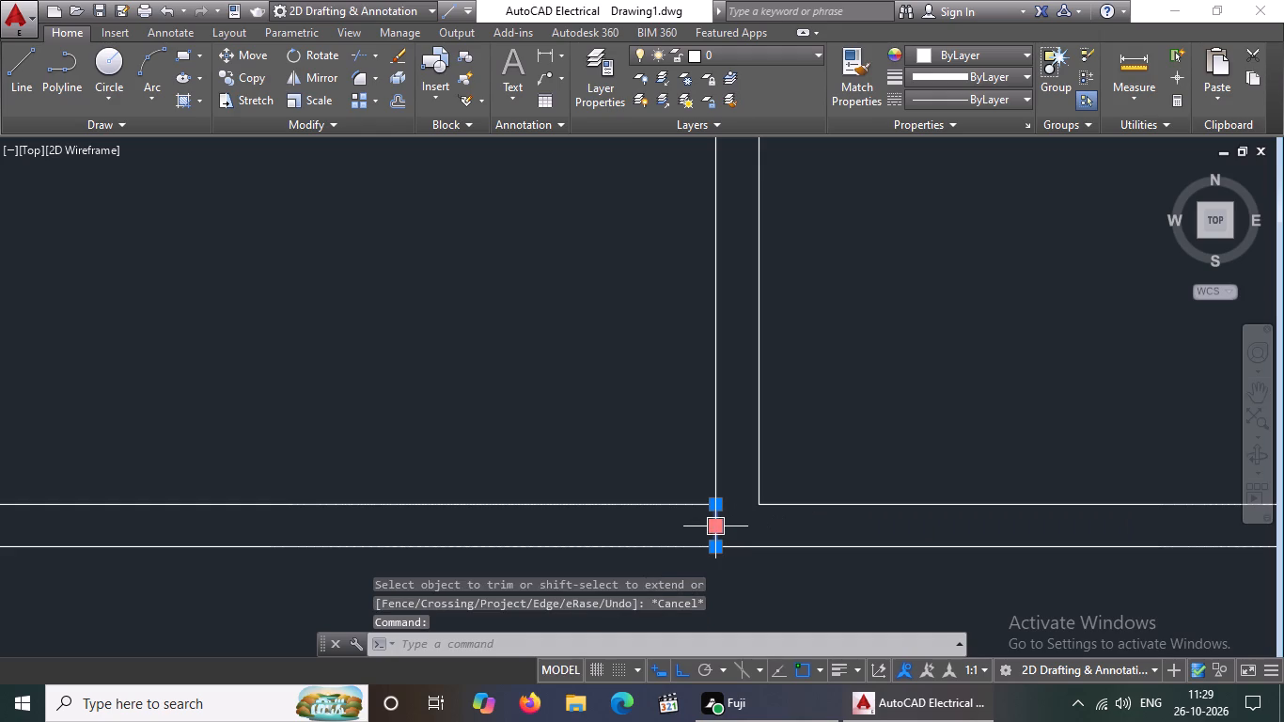
key("Delete")
Delete the short line crossing the copied plan's north wall at the northwest bath's east wall.
scroll(744, 510, "down", 3)
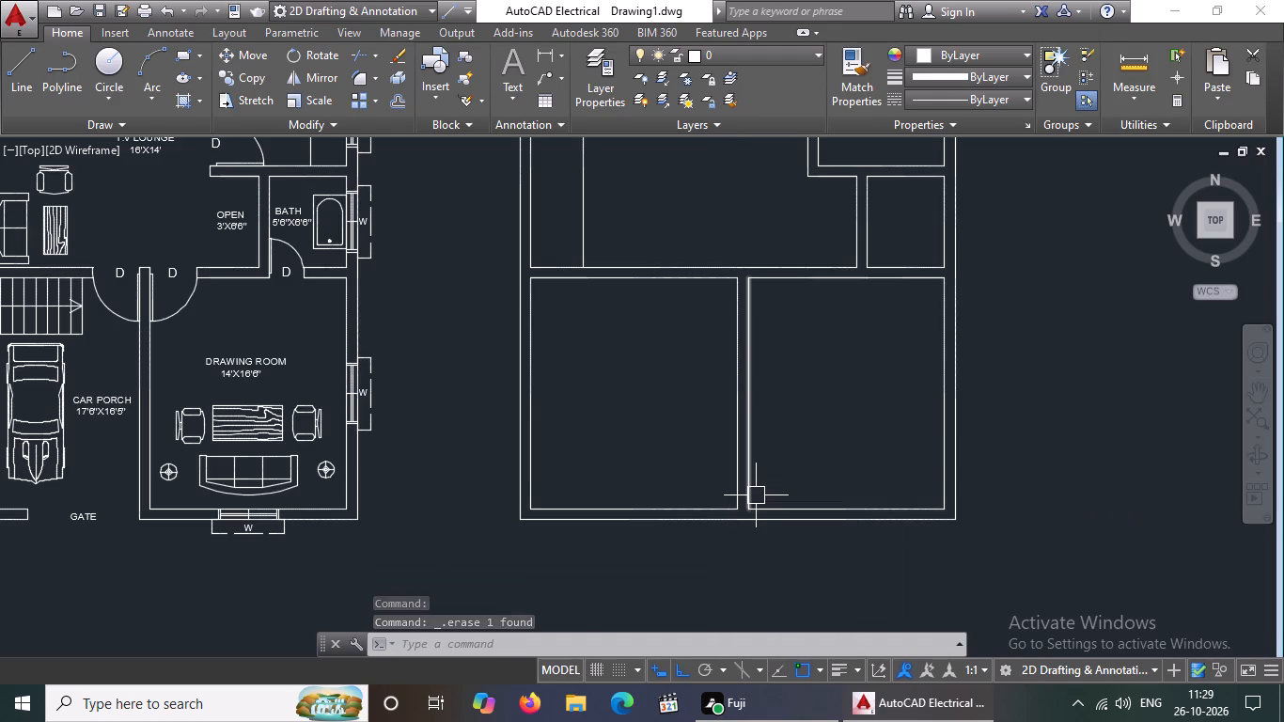
scroll(660, 440, "down", 2)
middle_click_drag(632, 326, 612, 446)
scroll(651, 280, "up", 5)
left_click(747, 233)
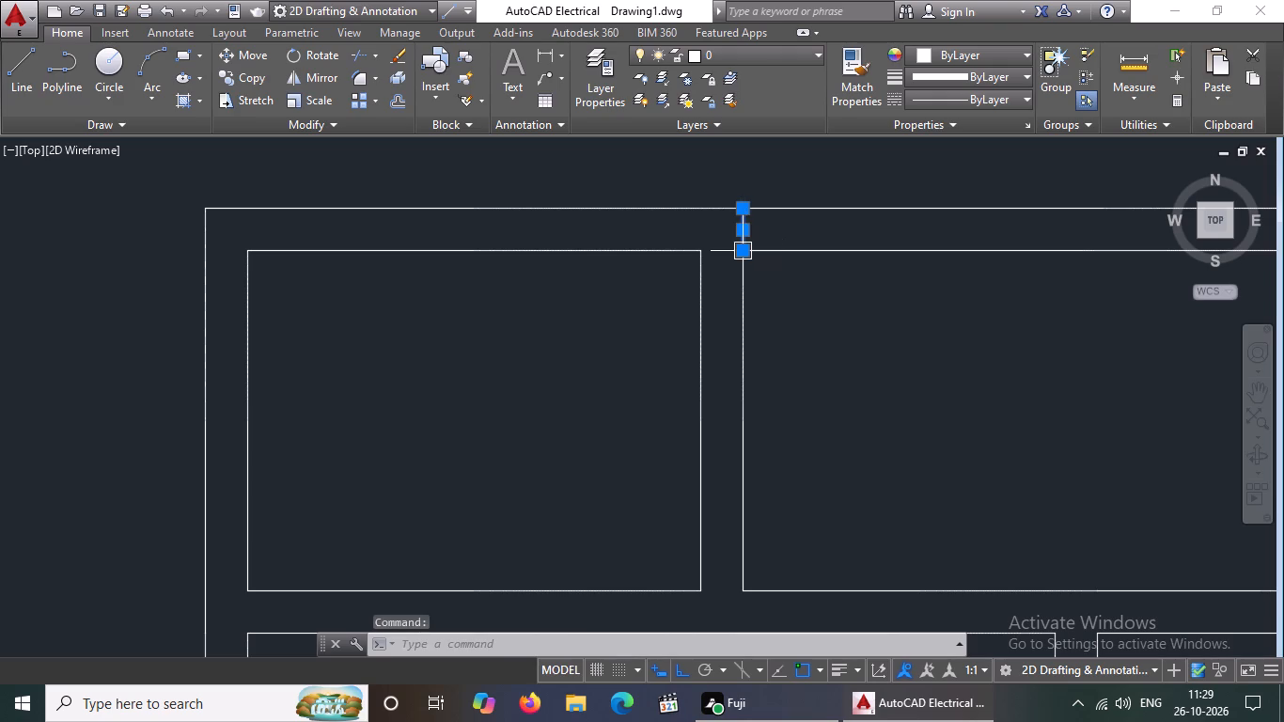
key("Delete")
Delete the north-south line separating the narrow open strip from the T.V. lounge in the copied plan.
scroll(714, 278, "down", 3)
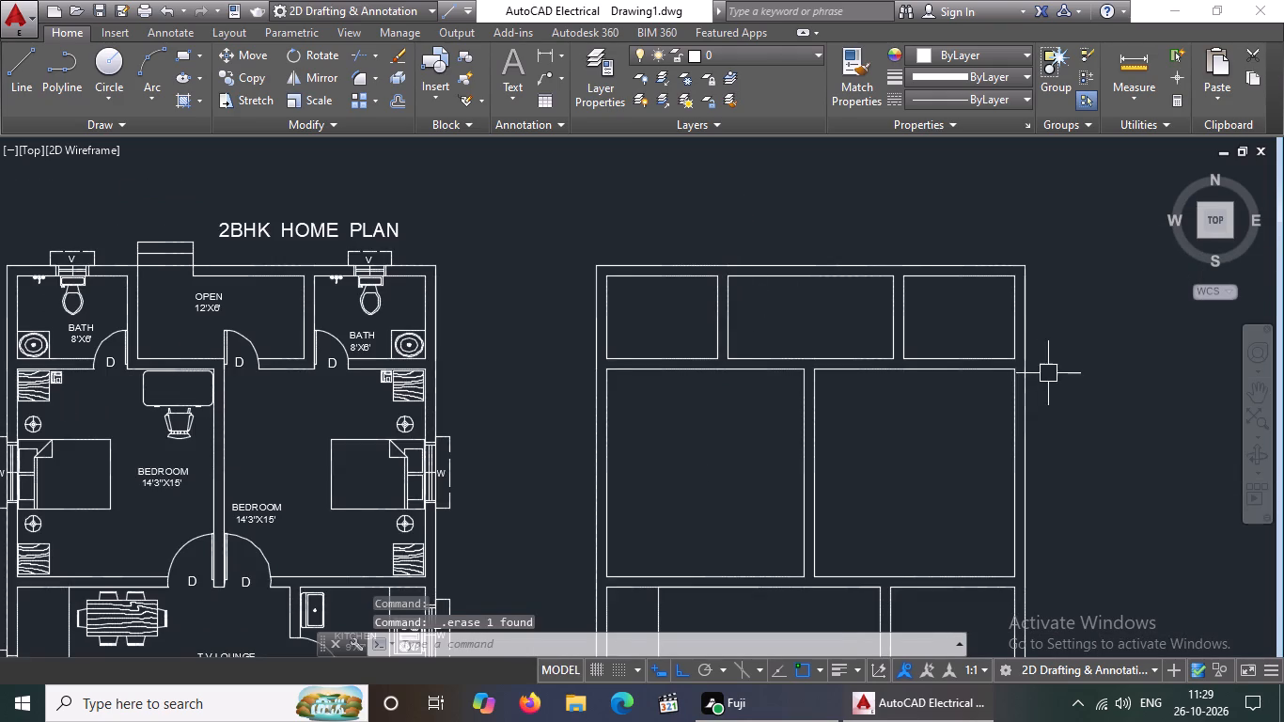
middle_click_drag(1047, 371, 864, 279)
scroll(756, 286, "down", 1)
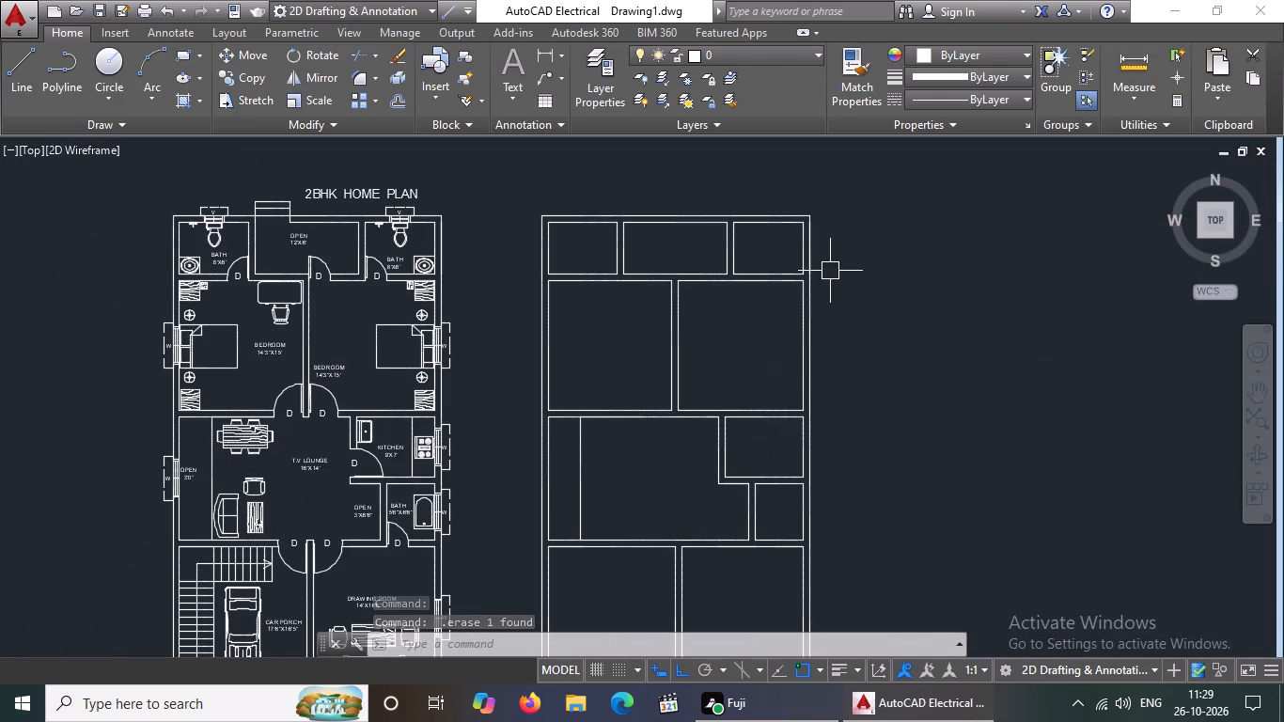
middle_click_drag(617, 526, 690, 432)
scroll(691, 432, "up", 1)
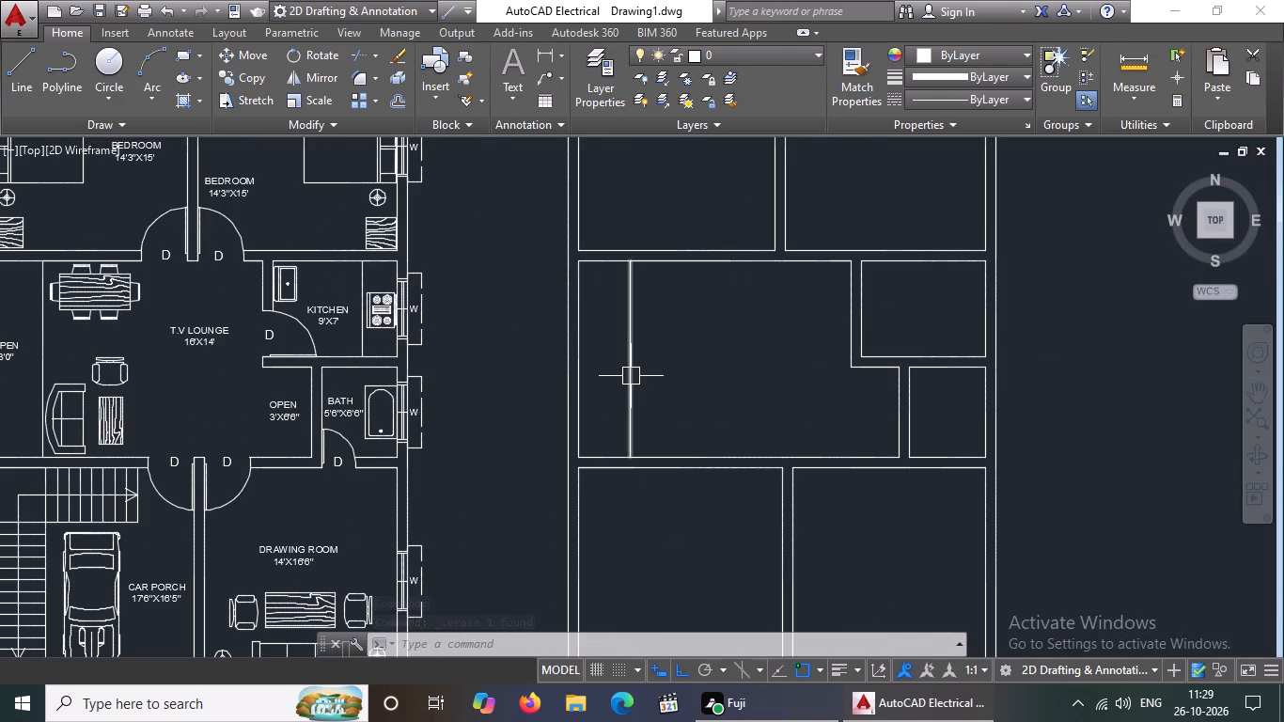
left_click(632, 375)
key("Delete")
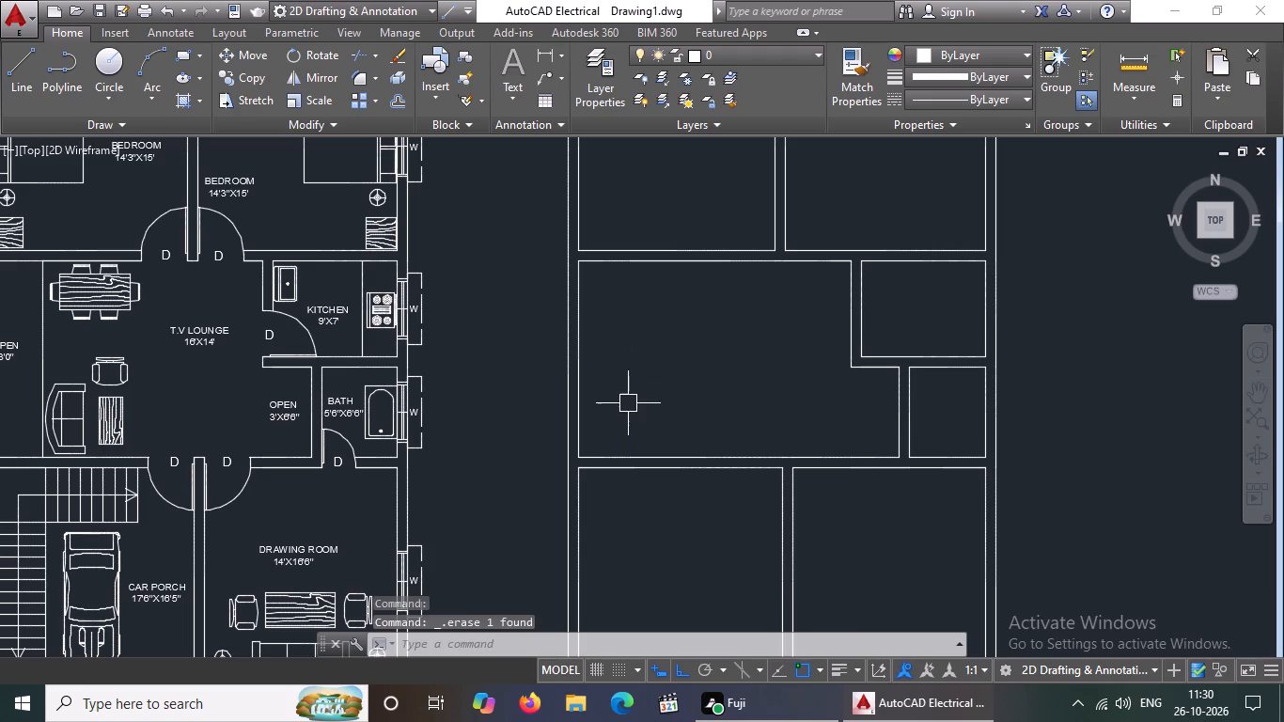
Draw a 9" by 9" square with lines just east of the copied plan, level with the northeast bedroom.
scroll(703, 380, "down", 1)
middle_click_drag(706, 383, 706, 382)
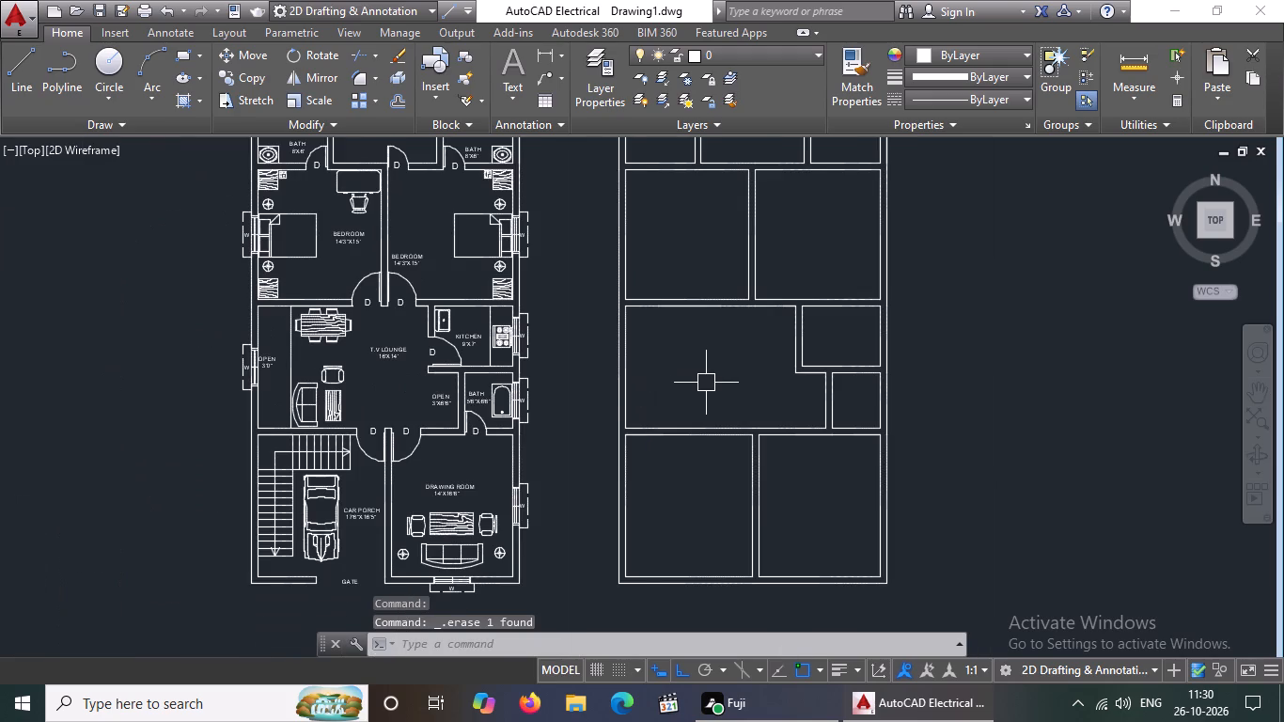
middle_click_drag(706, 382, 729, 357)
middle_click_drag(730, 368, 693, 507)
scroll(728, 393, "down", 1)
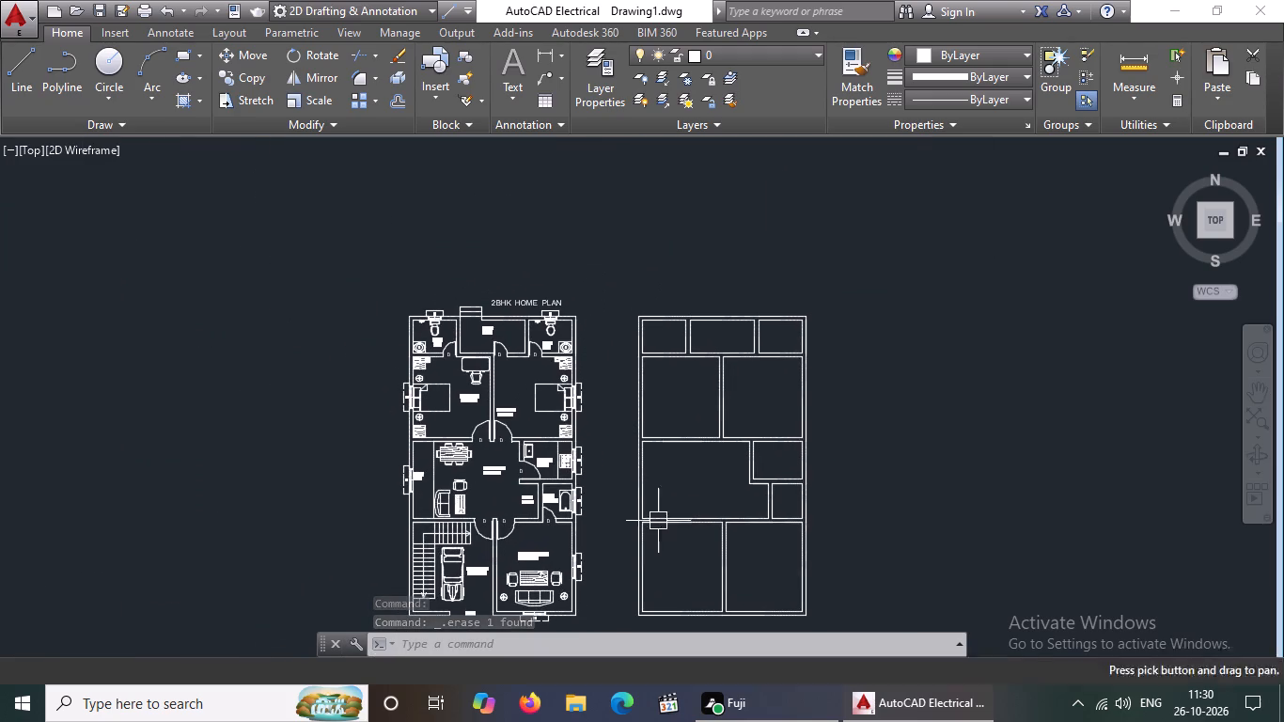
key("Escape")
key("l")
key("Return")
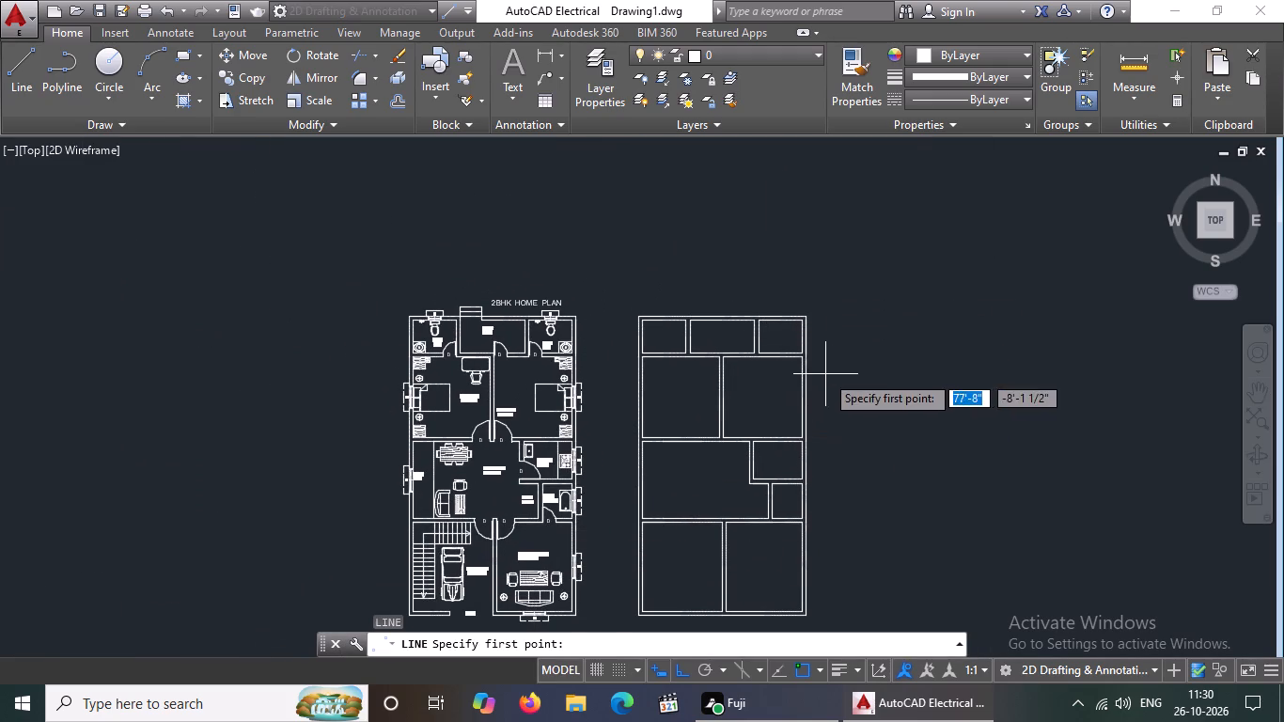
left_click_drag(825, 373, 846, 369)
key("9")
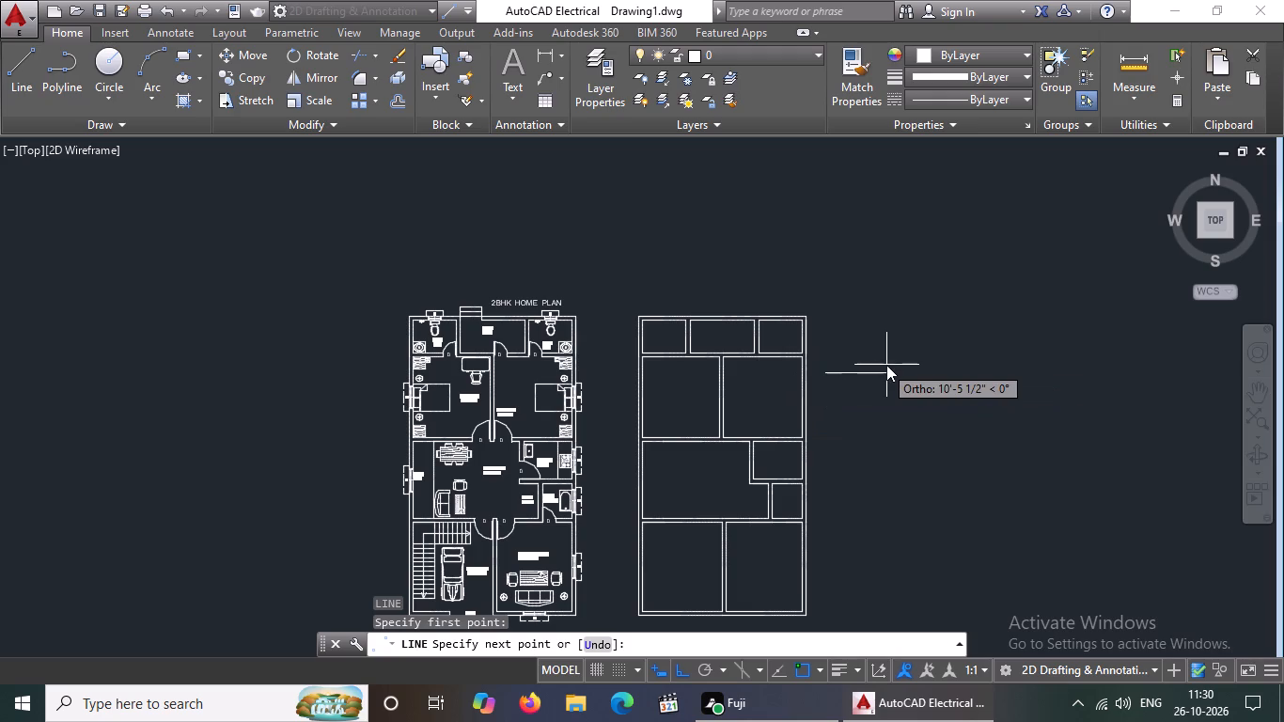
key("shift+quotedbl")
key("Return")
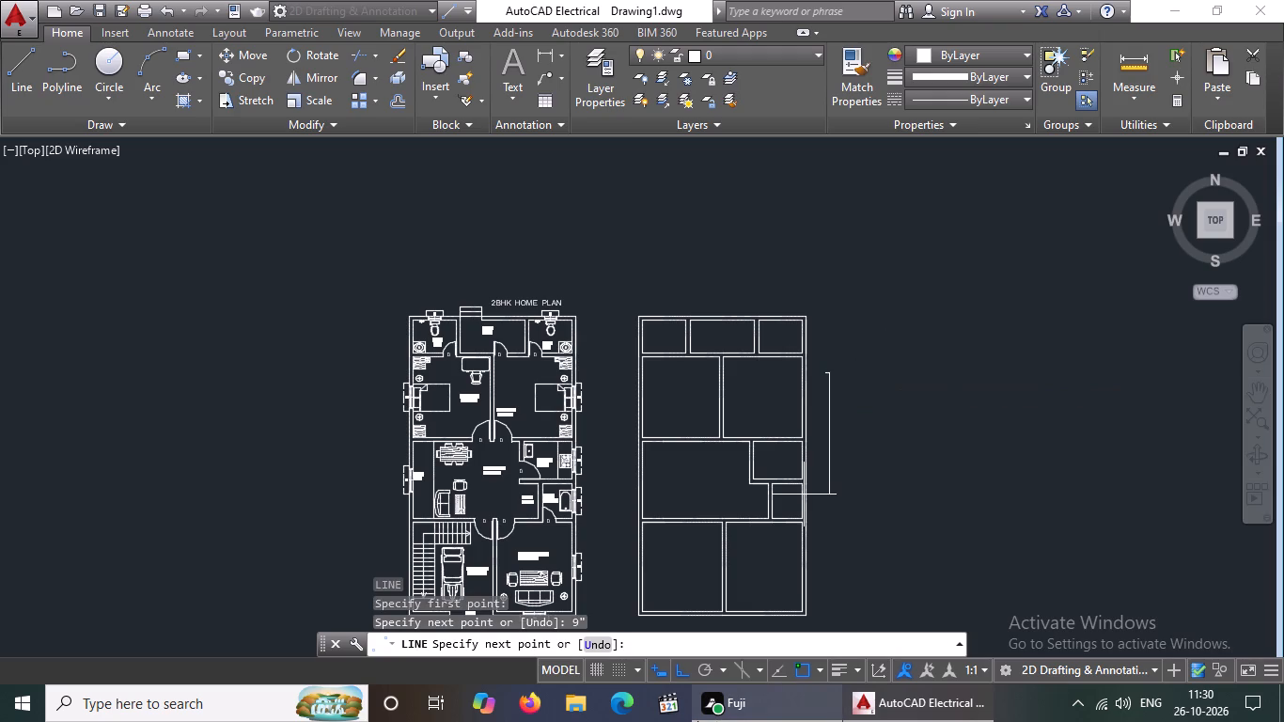
key("9")
key("shift+quotedbl")
key("Return")
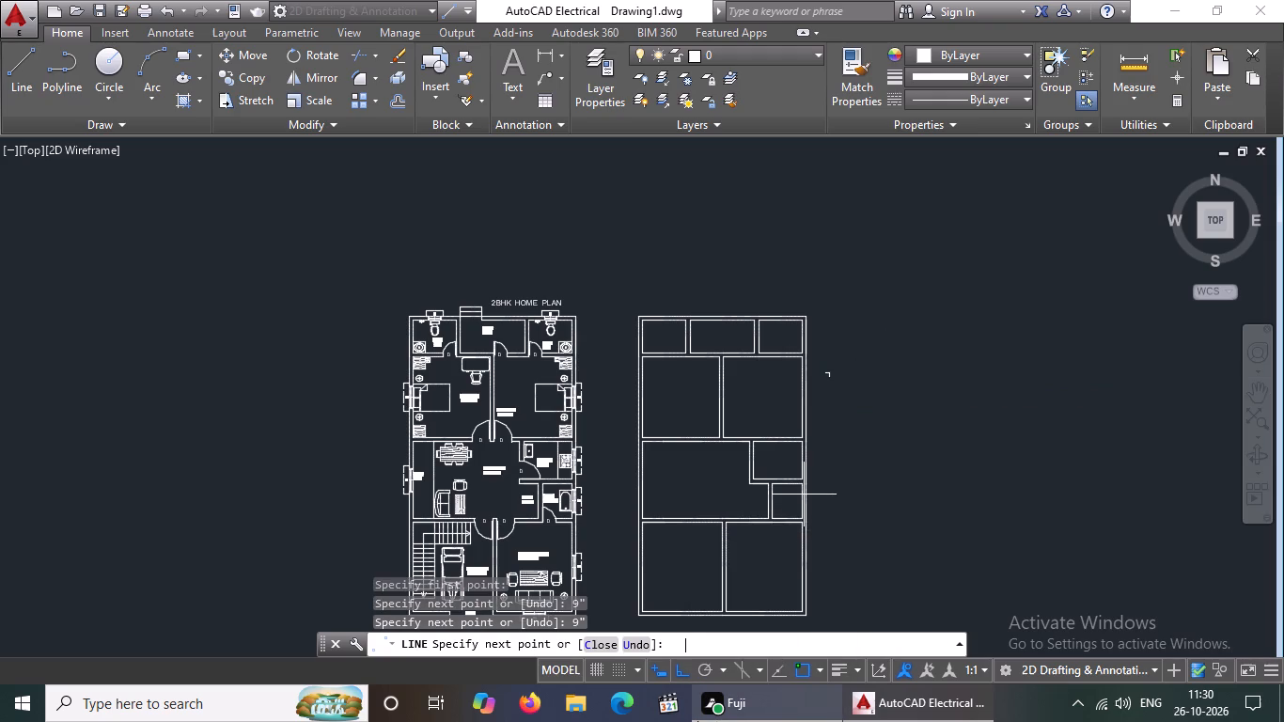
scroll(697, 721, "up", 1)
key("9")
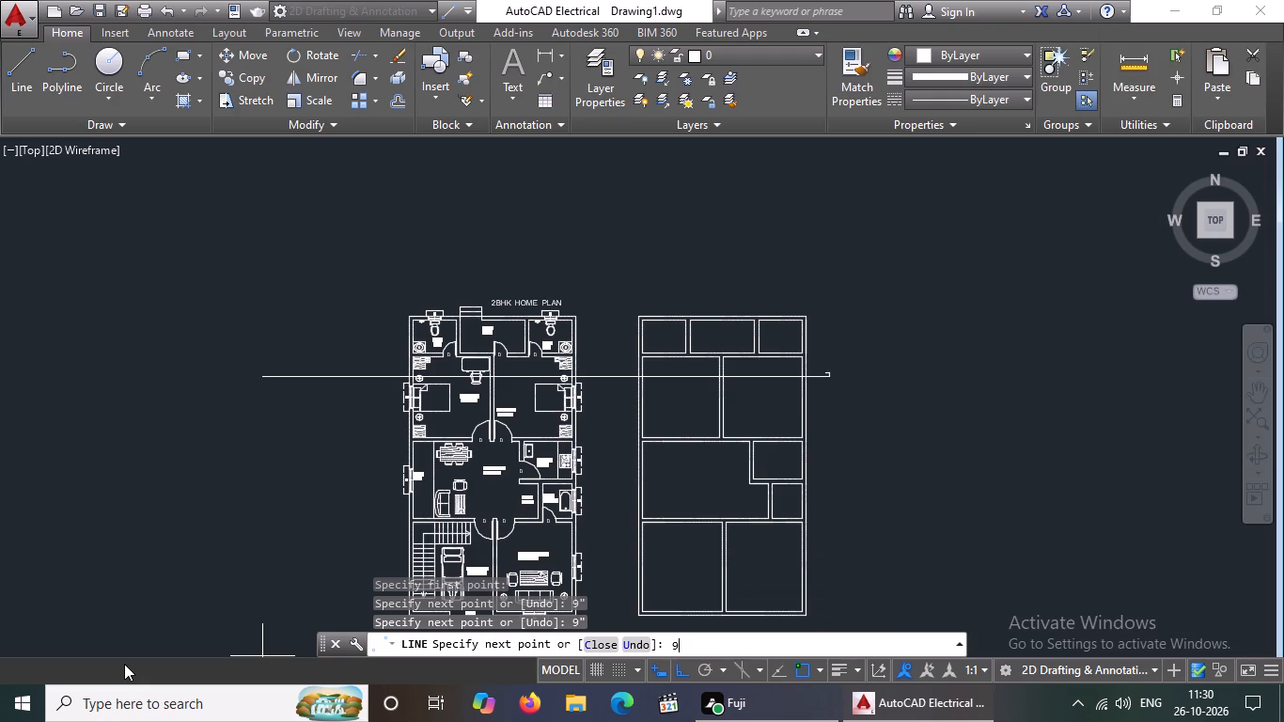
key("shift+quotedbl")
key("Return")
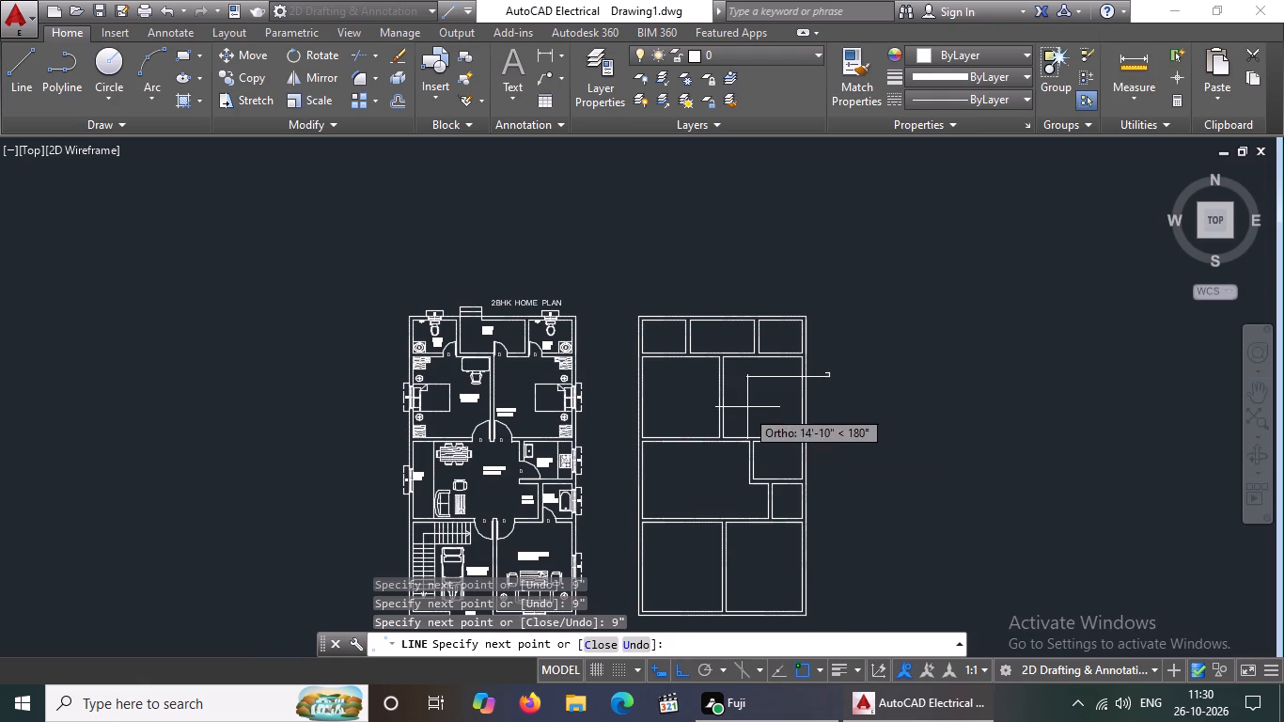
key("9")
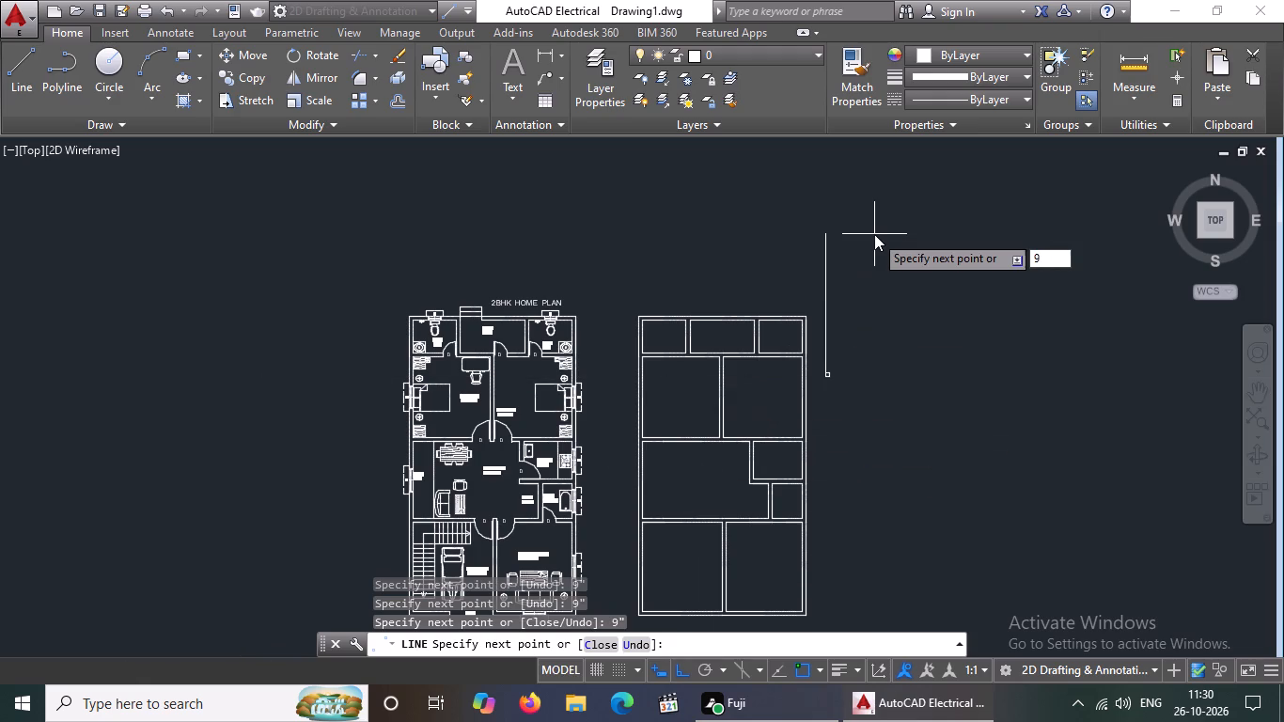
key("shift+quotedbl")
key("Return")
key("Return")
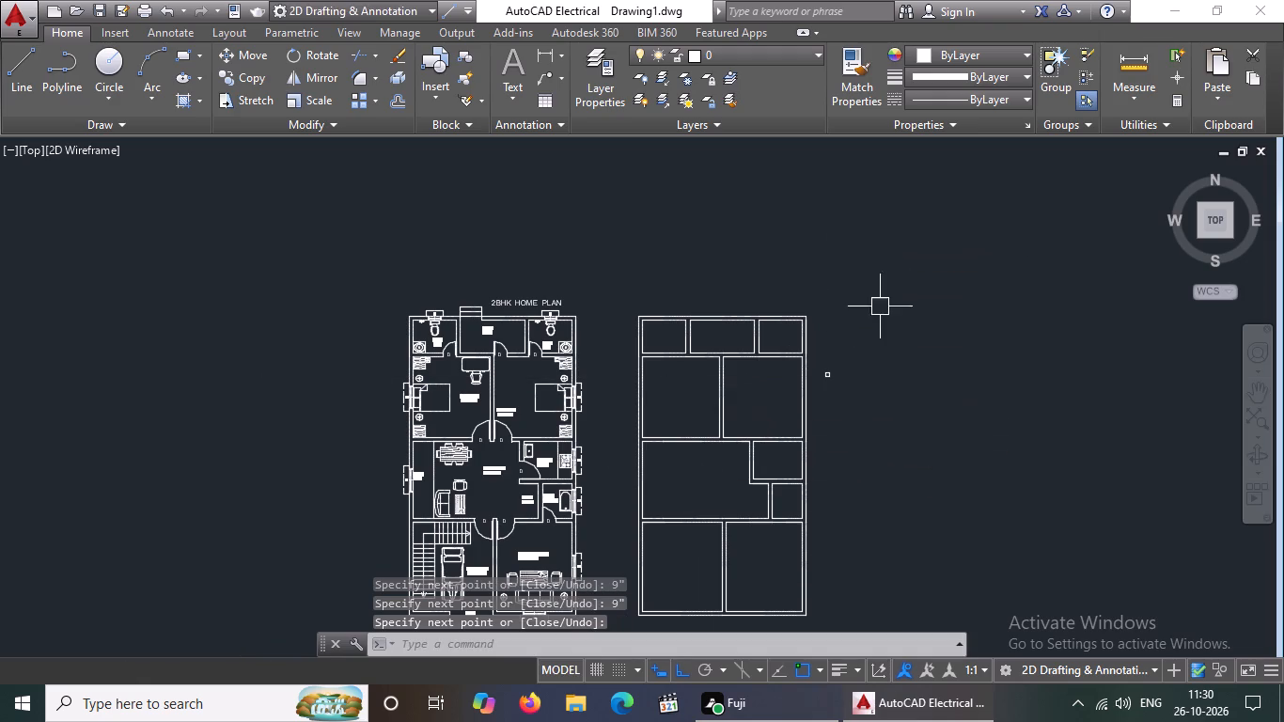
scroll(800, 382, "up", 3)
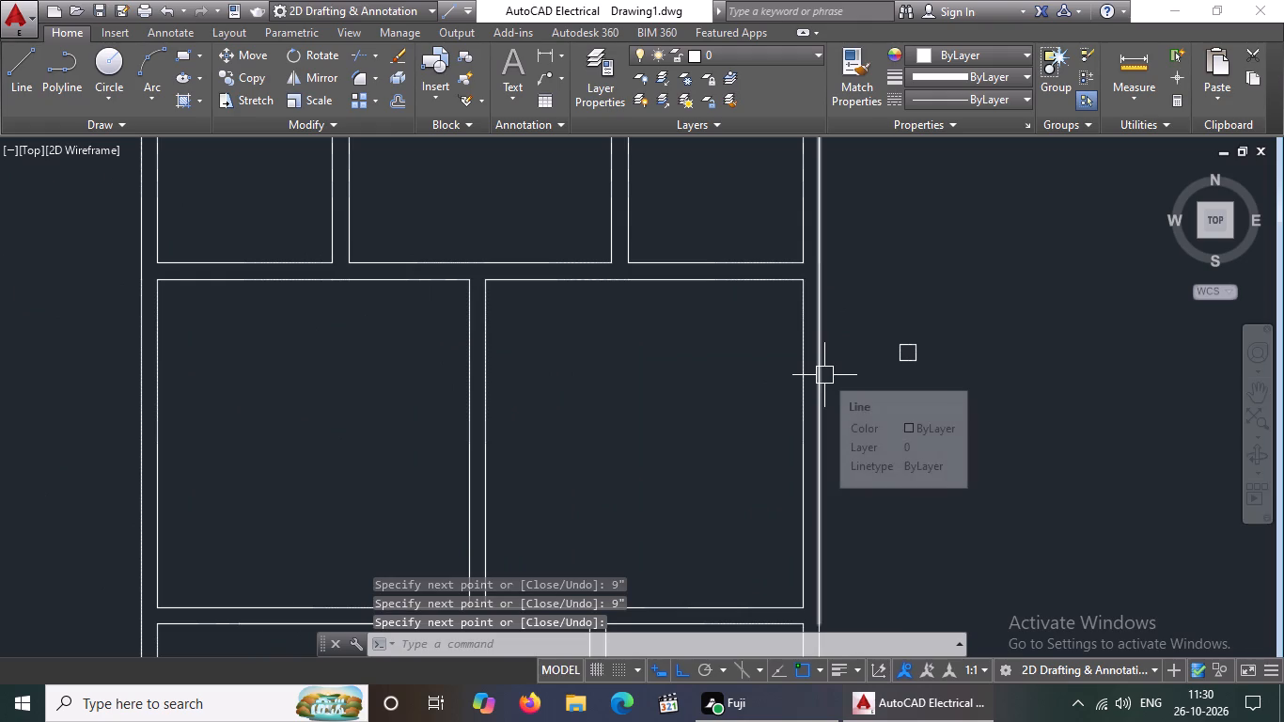
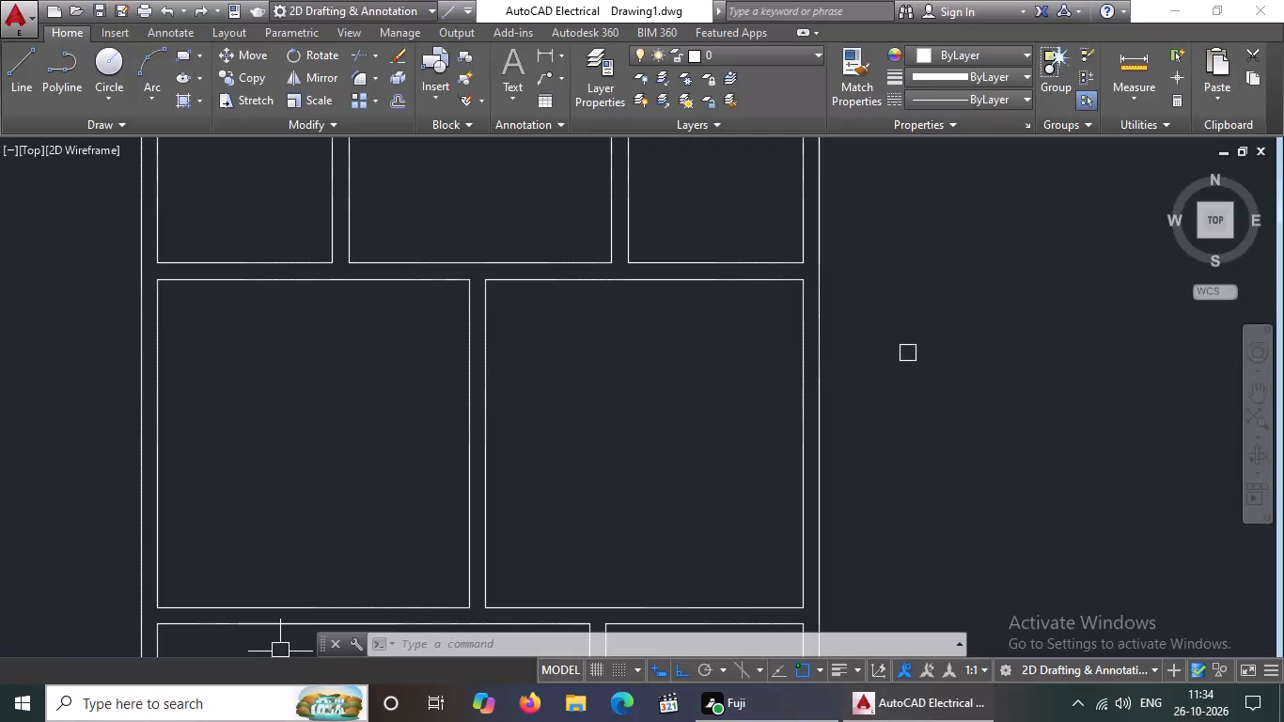
Copy the loose 9" square from its northwest corner onto the copied plan's outer northwest wall corner, with Ortho switched off.
key("Escape")
scroll(184, 690, "down", 3)
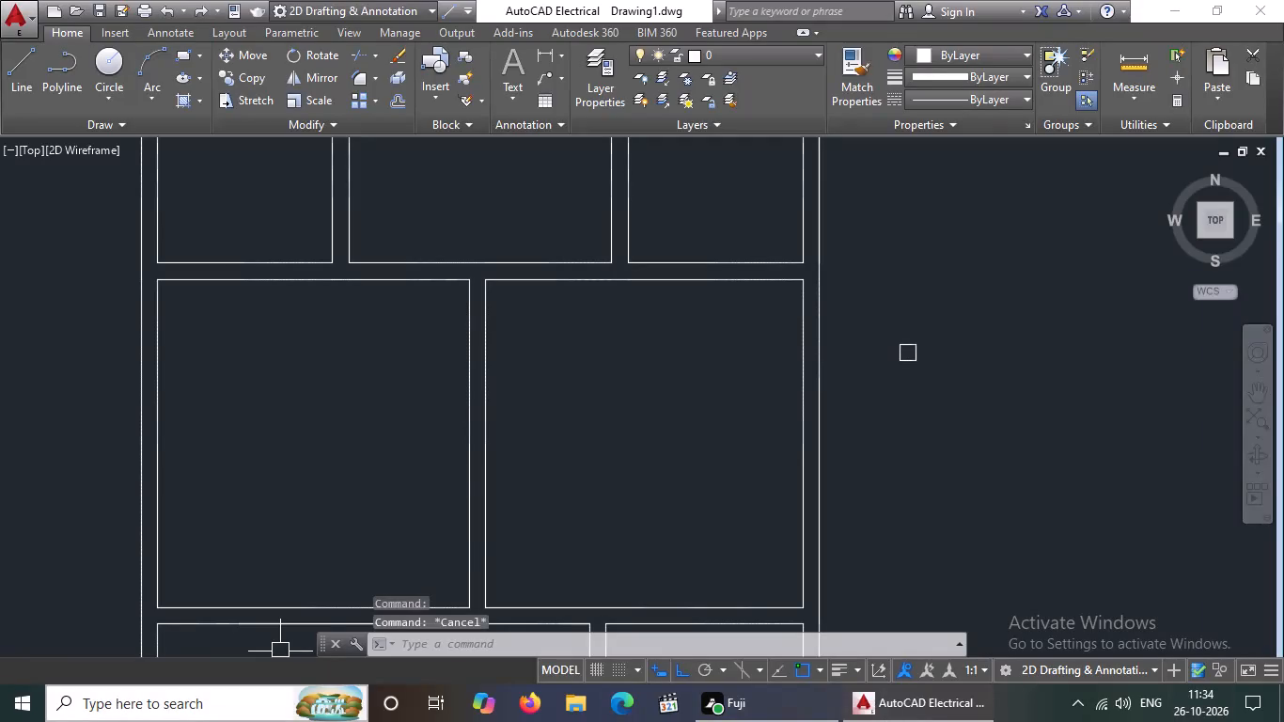
left_click(873, 297)
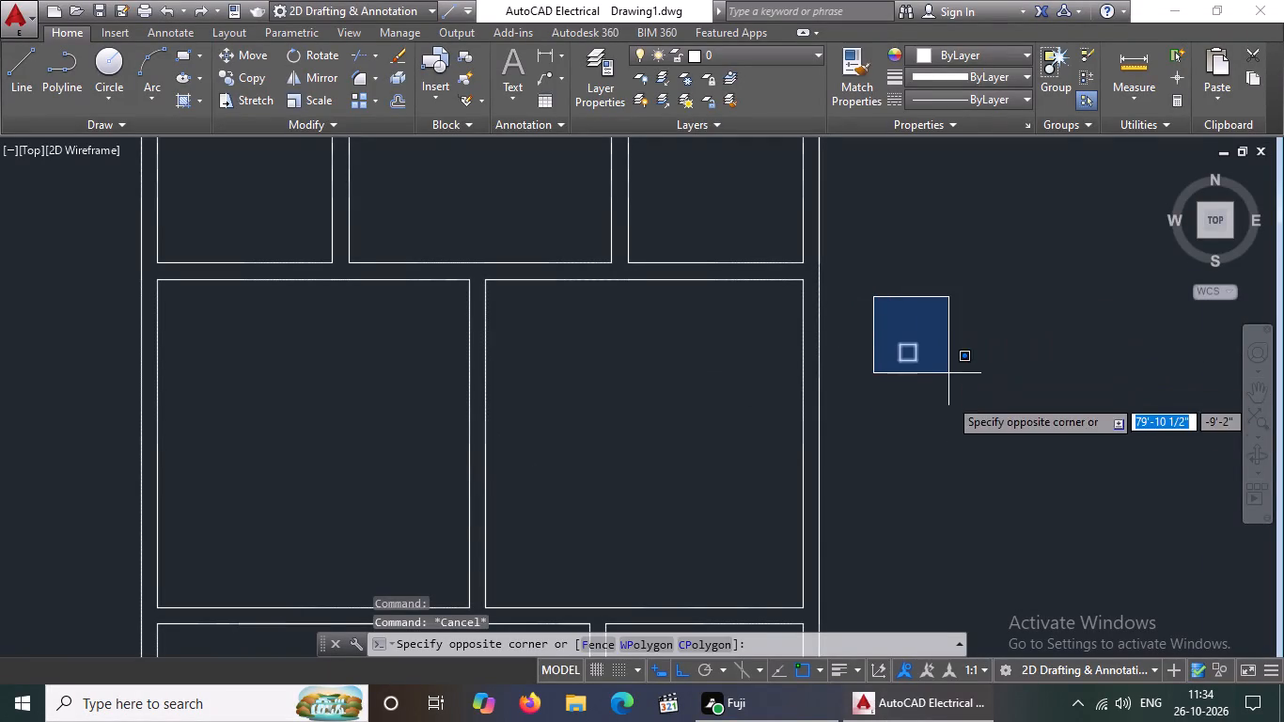
left_click(948, 409)
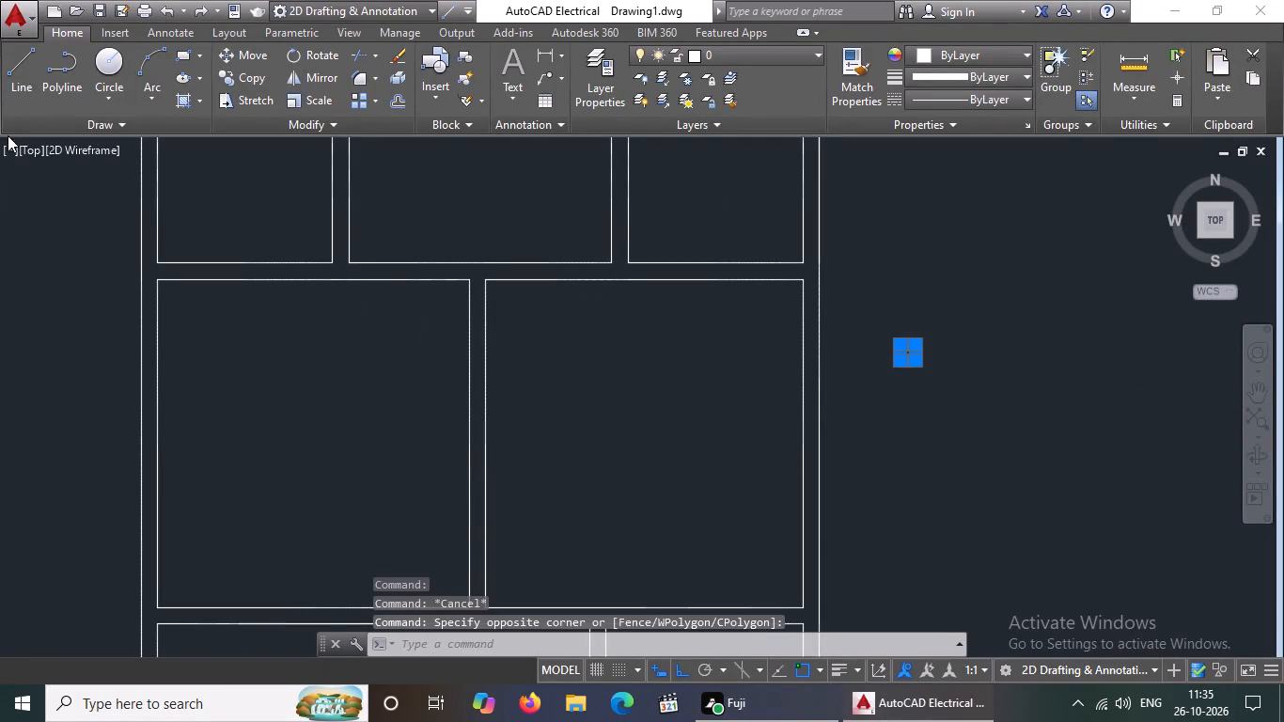
left_click(248, 73)
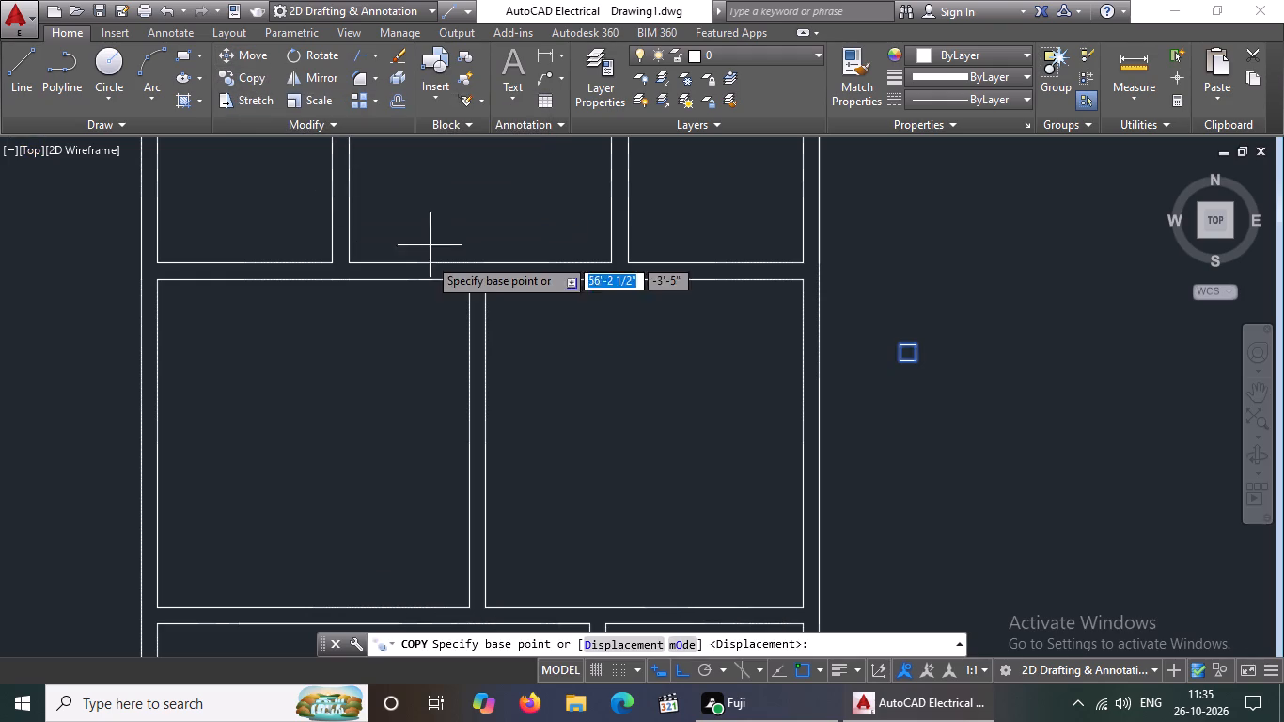
scroll(415, 270, "down", 2)
scroll(351, 194, "up", 1)
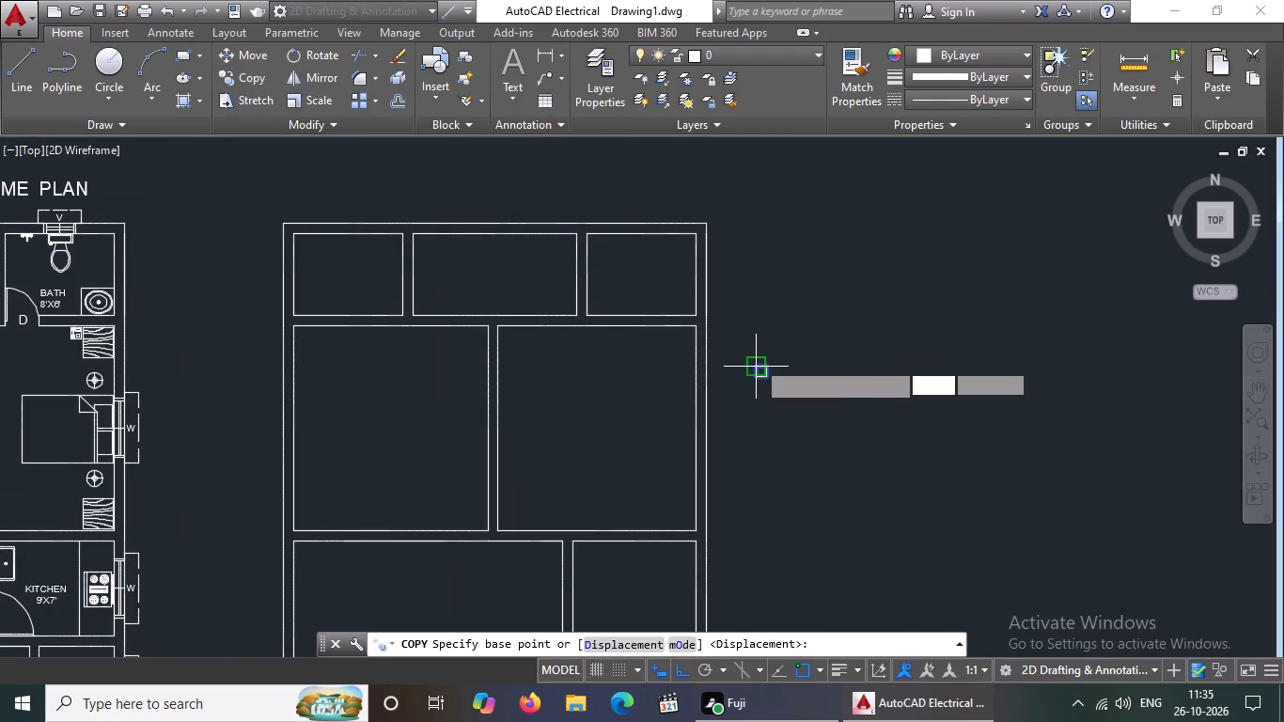
left_click(757, 360)
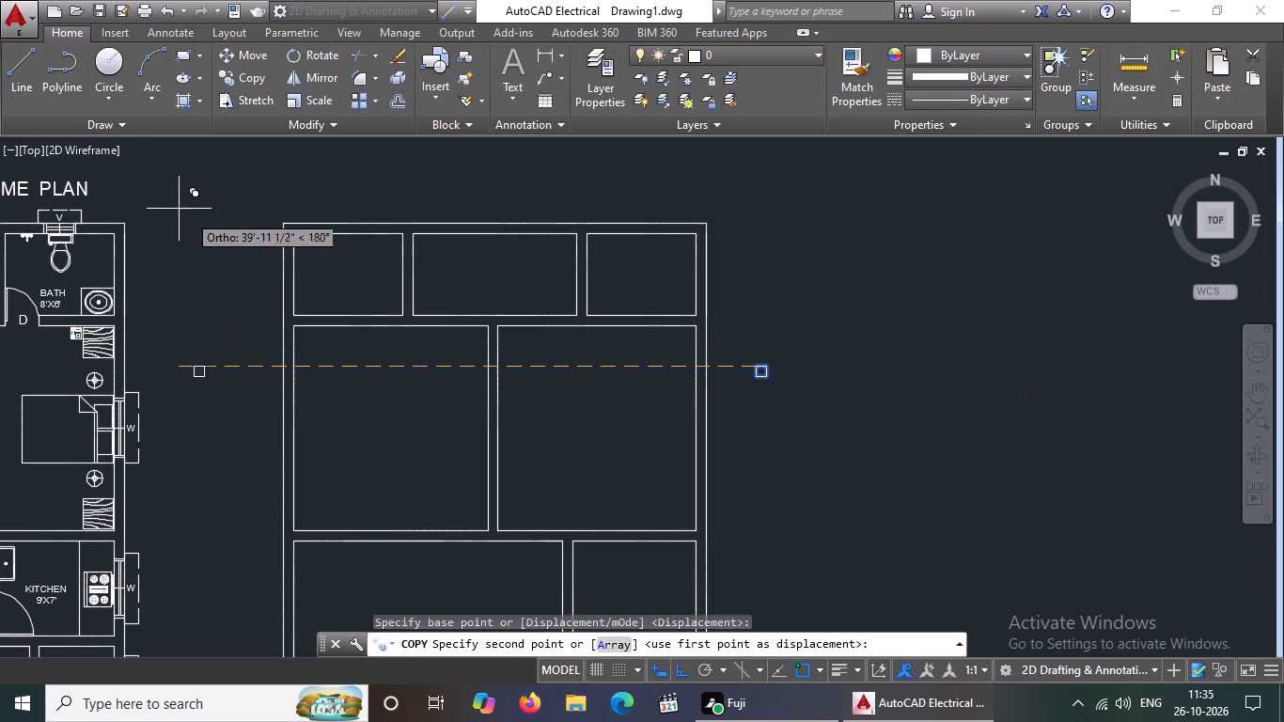
scroll(273, 219, "up", 2)
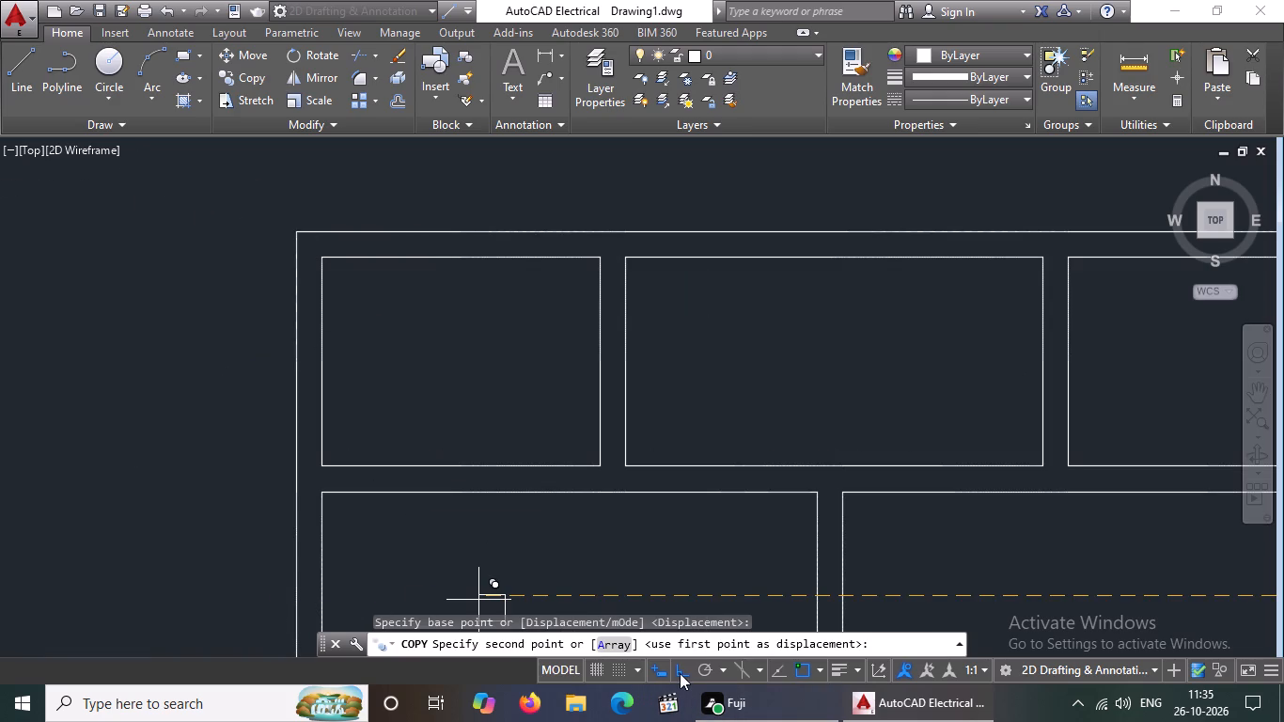
scroll(680, 671, "up", 1)
left_click(680, 671)
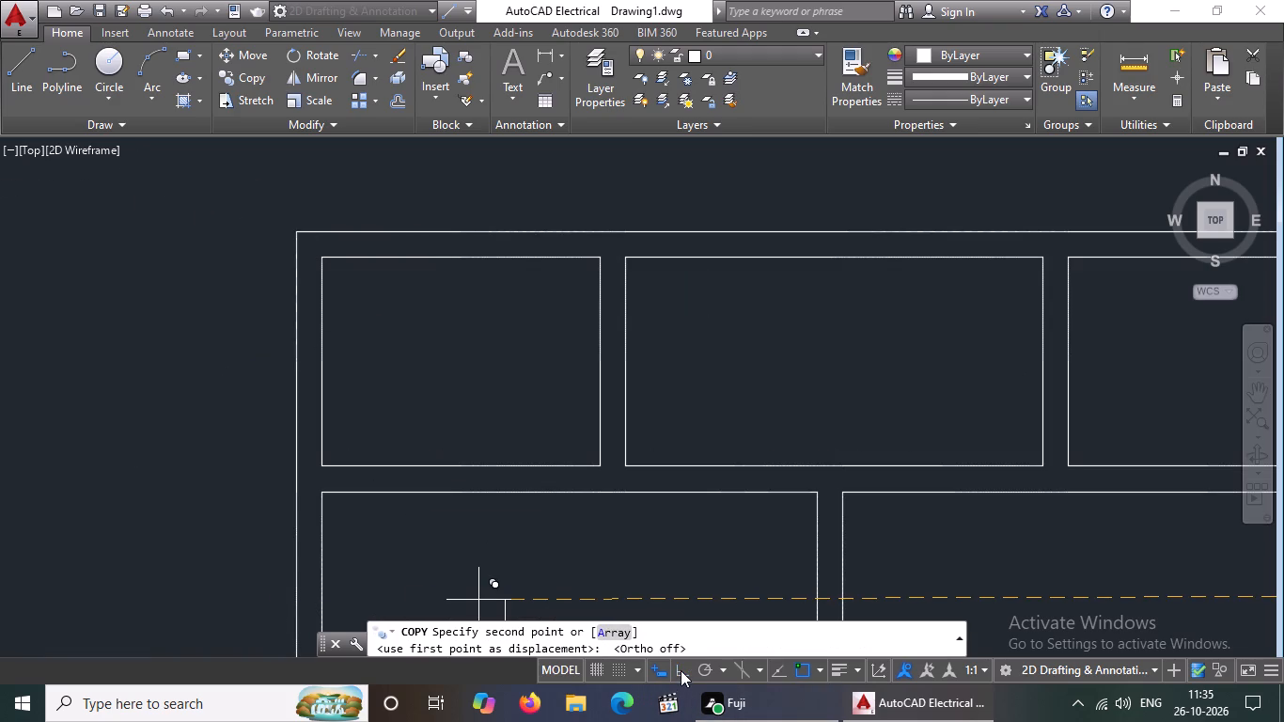
left_click(296, 237)
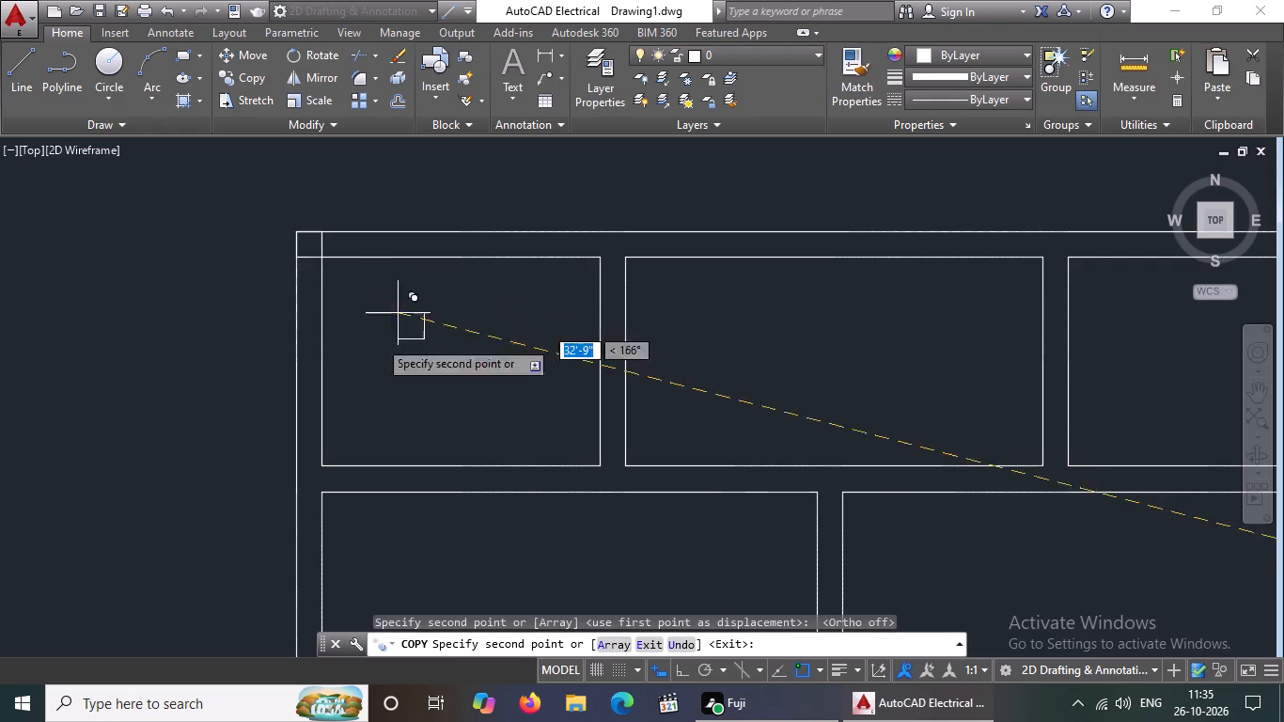
scroll(361, 339, "down", 3)
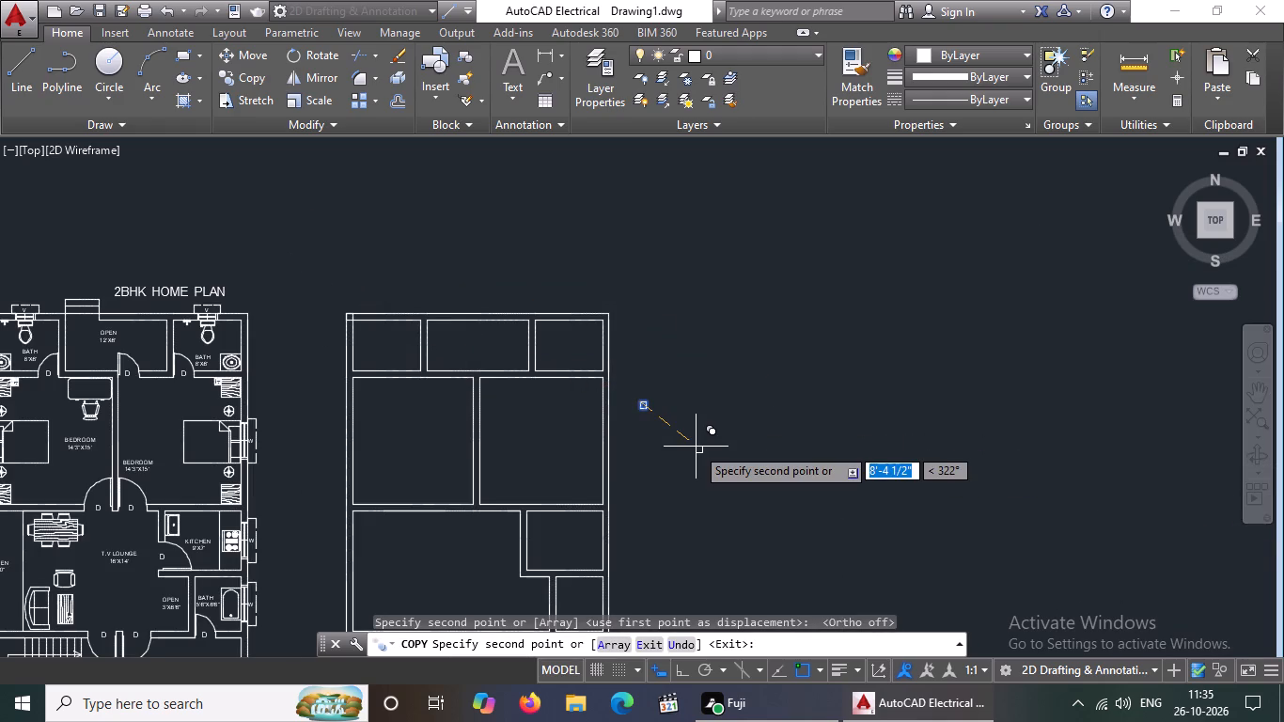
key("Escape")
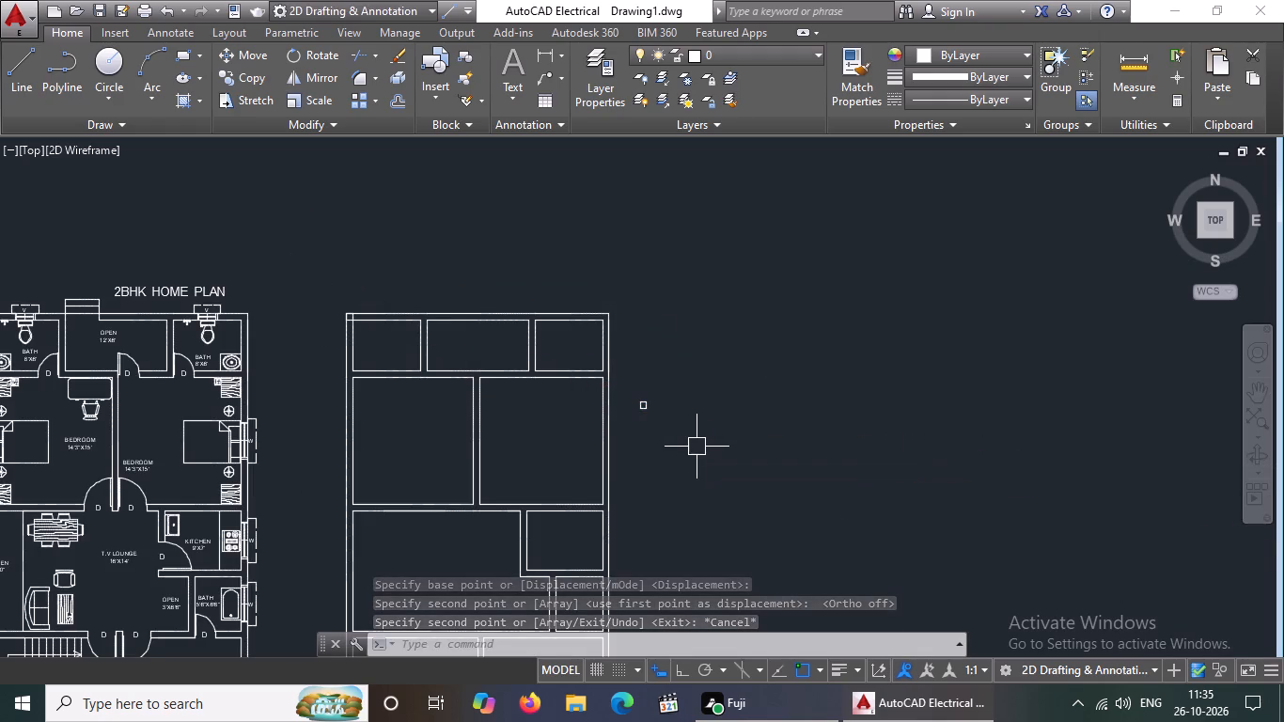
Copy the loose 9" square into the copied plan's north wall at both bath partition junctions and at the northeast corner.
scroll(624, 376, "up", 3)
left_click_drag(633, 415, 638, 423)
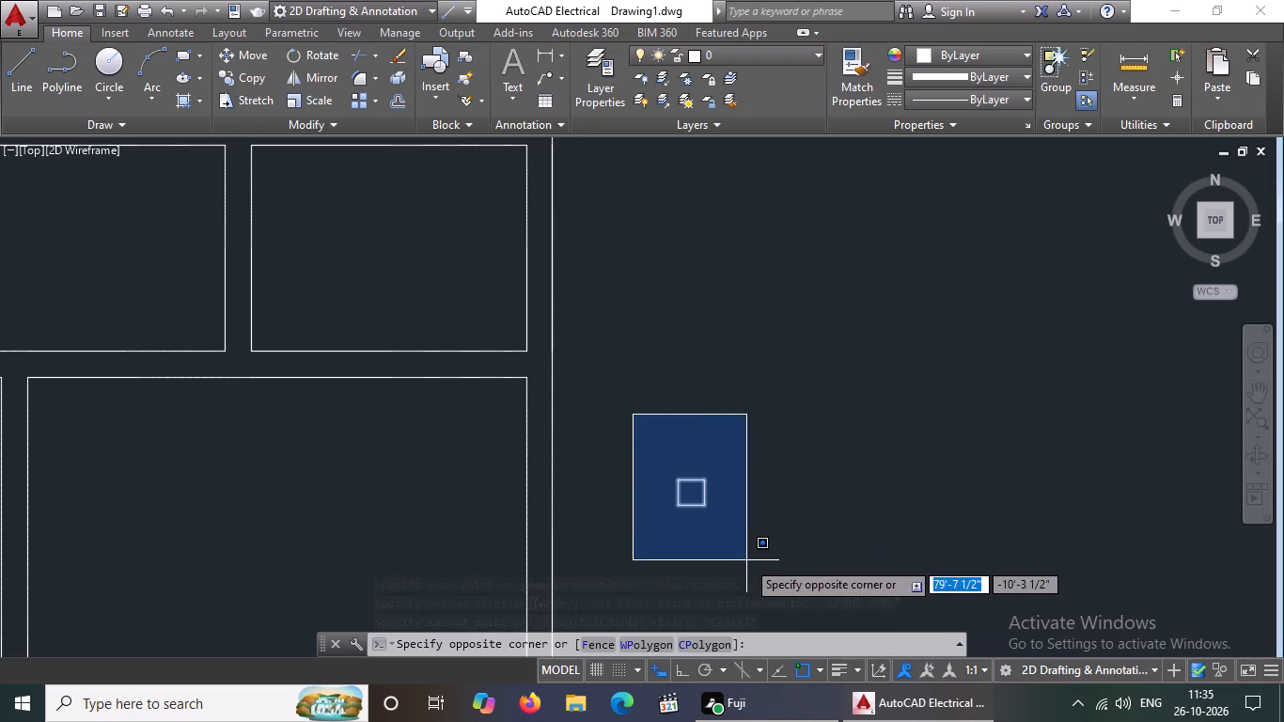
left_click(746, 560)
left_click(242, 77)
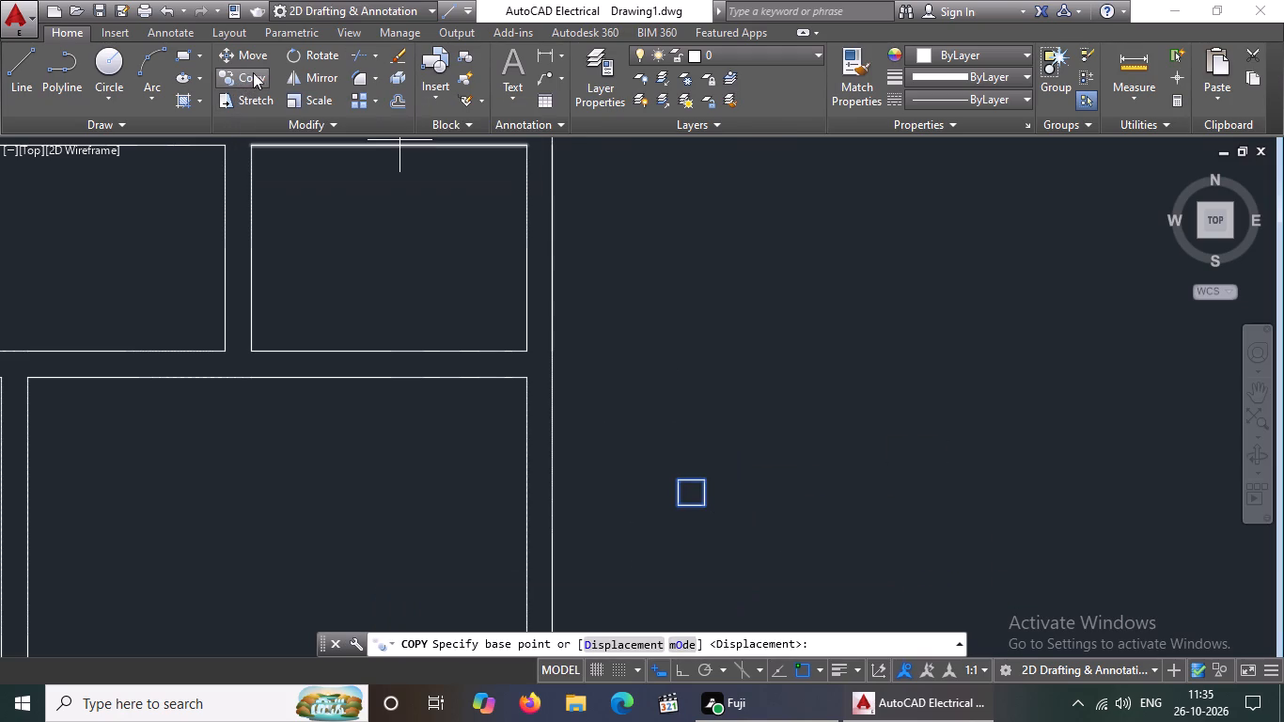
left_click(679, 503)
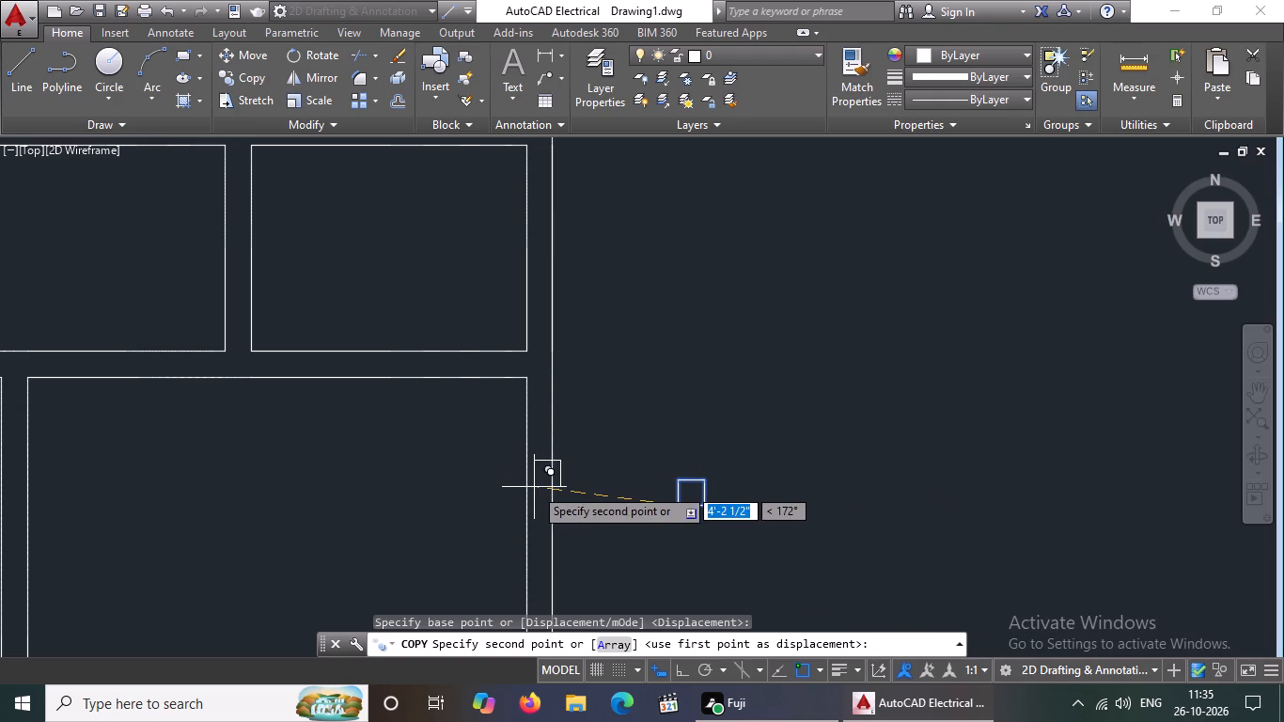
scroll(218, 299, "down", 3)
scroll(104, 258, "up", 2)
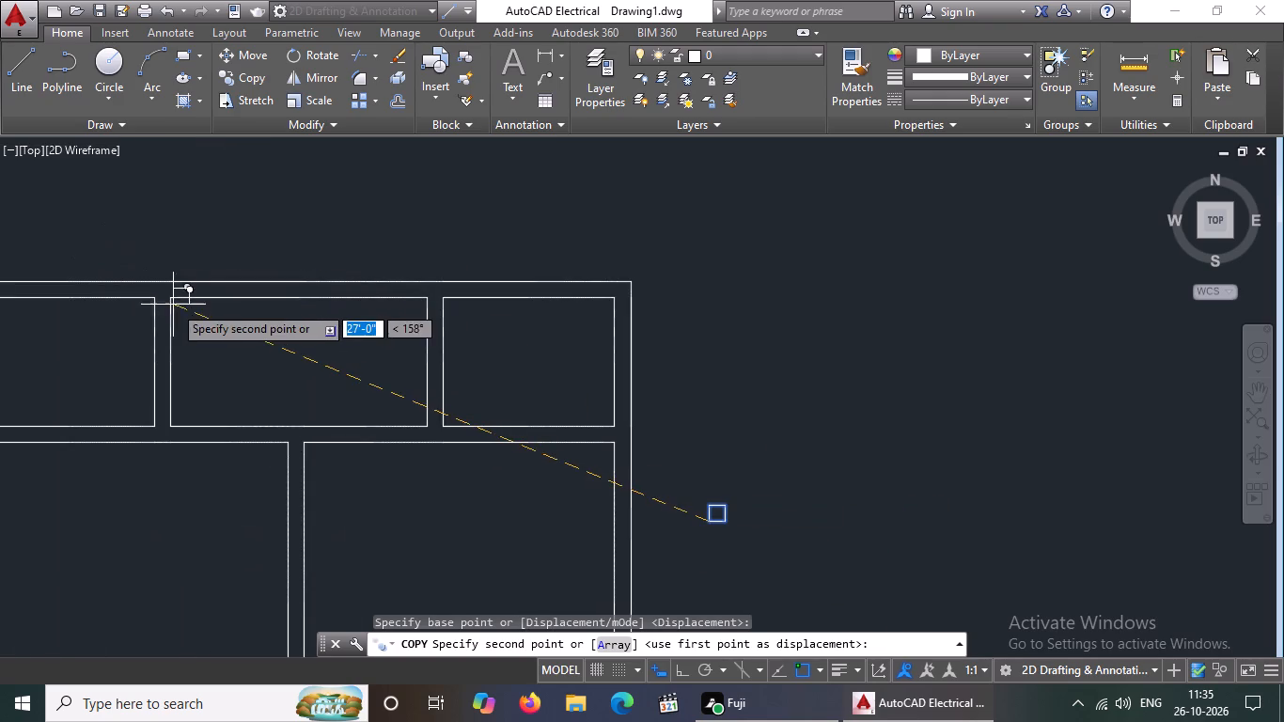
left_click(151, 297)
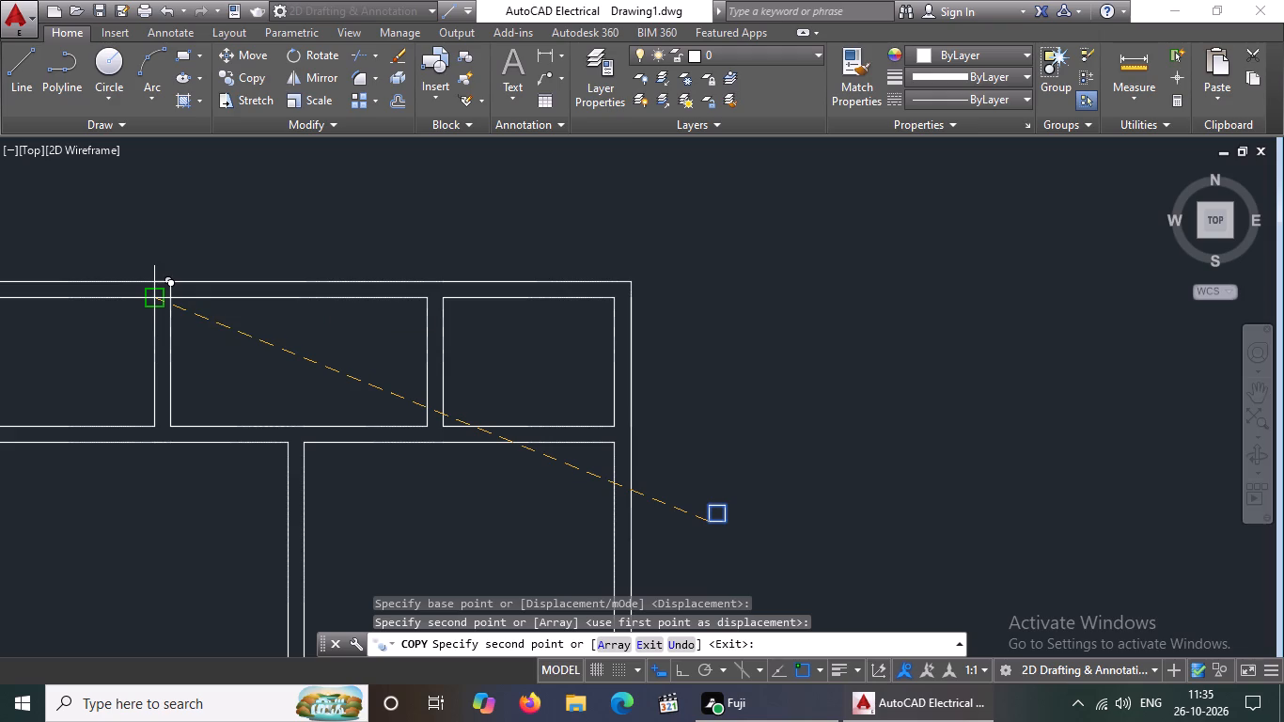
scroll(150, 297, "up", 1)
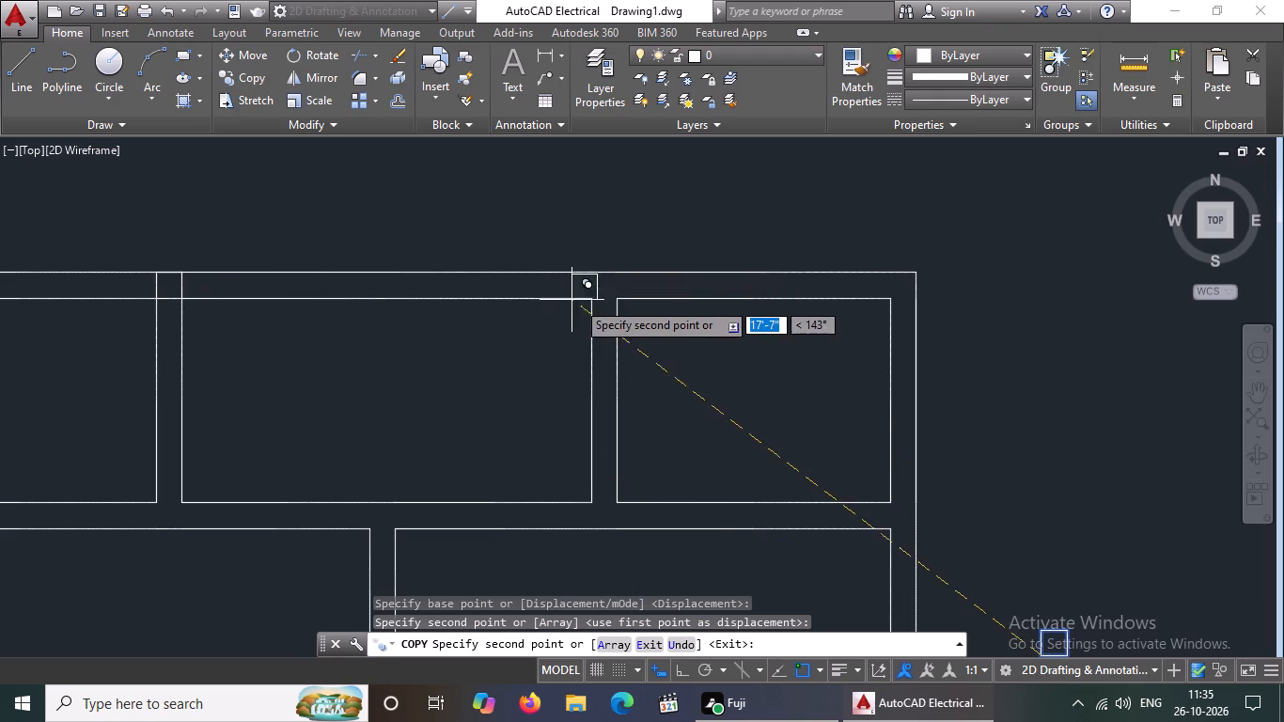
scroll(587, 302, "up", 2)
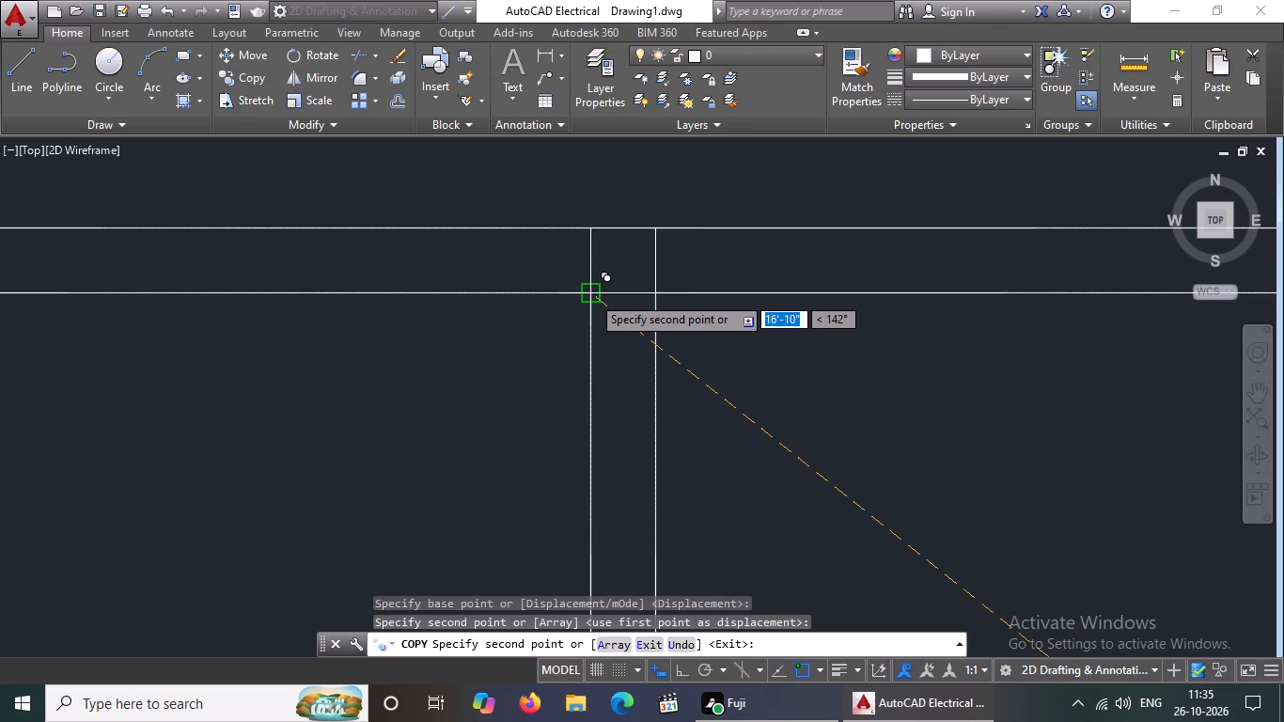
left_click(590, 294)
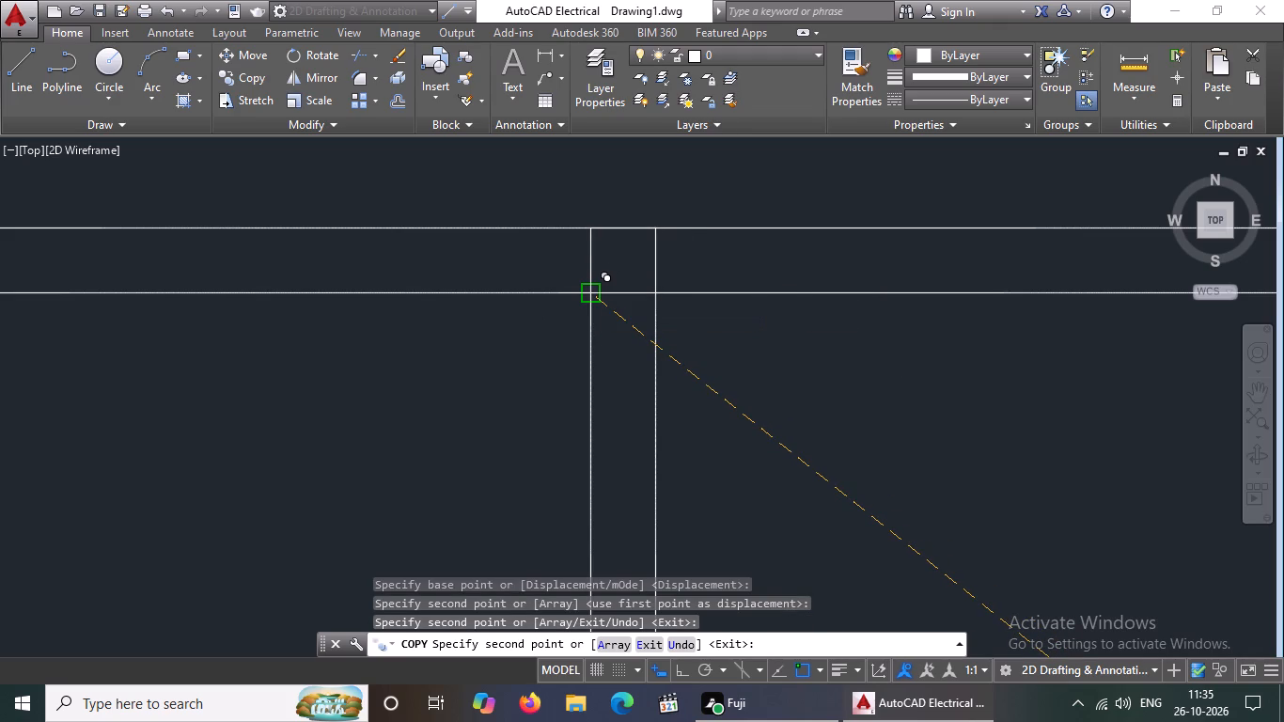
scroll(580, 301, "down", 3)
scroll(810, 304, "up", 3)
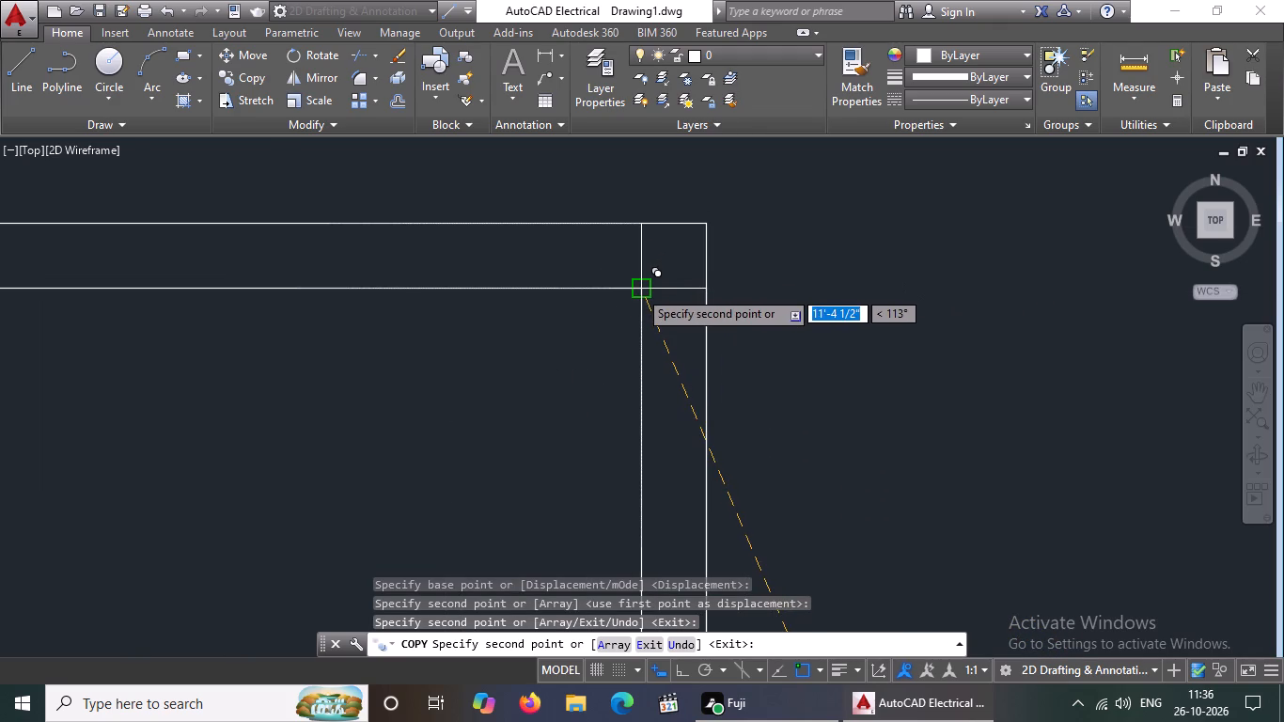
left_click(638, 290)
scroll(710, 311, "down", 3)
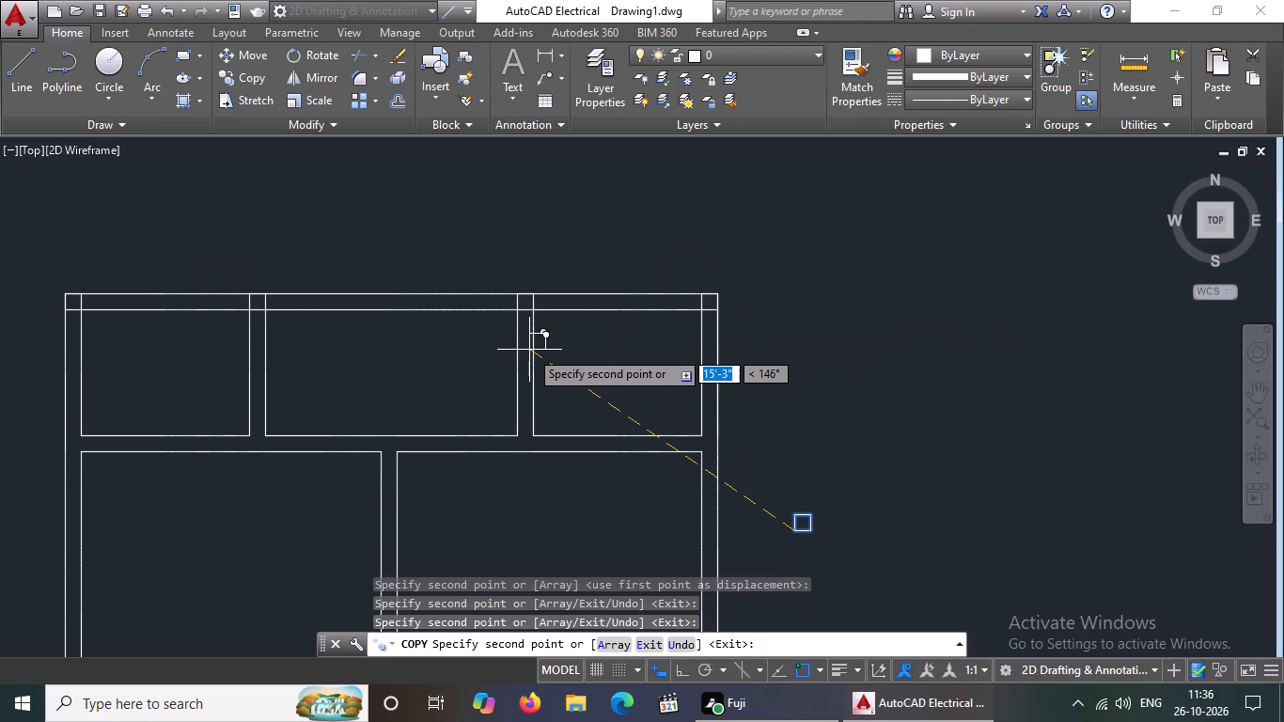
key("Escape")
Copy the northwest corner column square south to where the west wall meets the northwest bath's south wall.
middle_click_drag(184, 338, 274, 335)
scroll(194, 320, "up", 1)
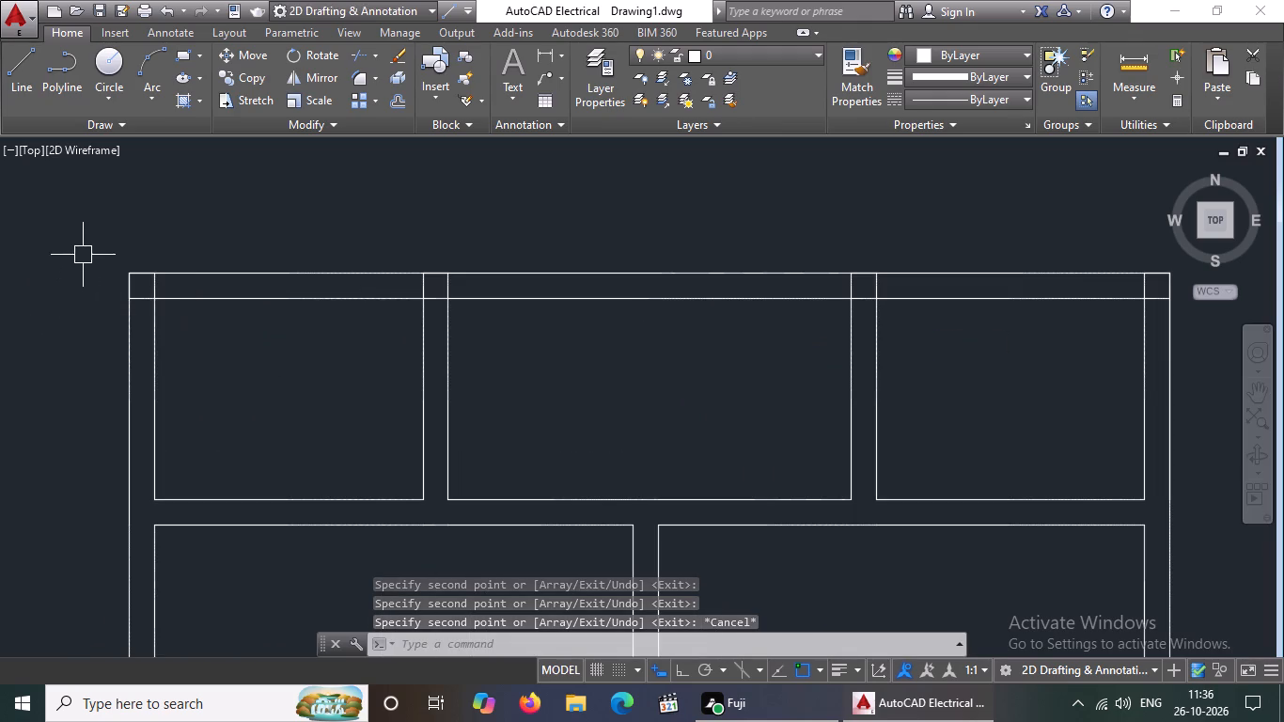
left_click_drag(84, 253, 106, 272)
left_click(184, 329)
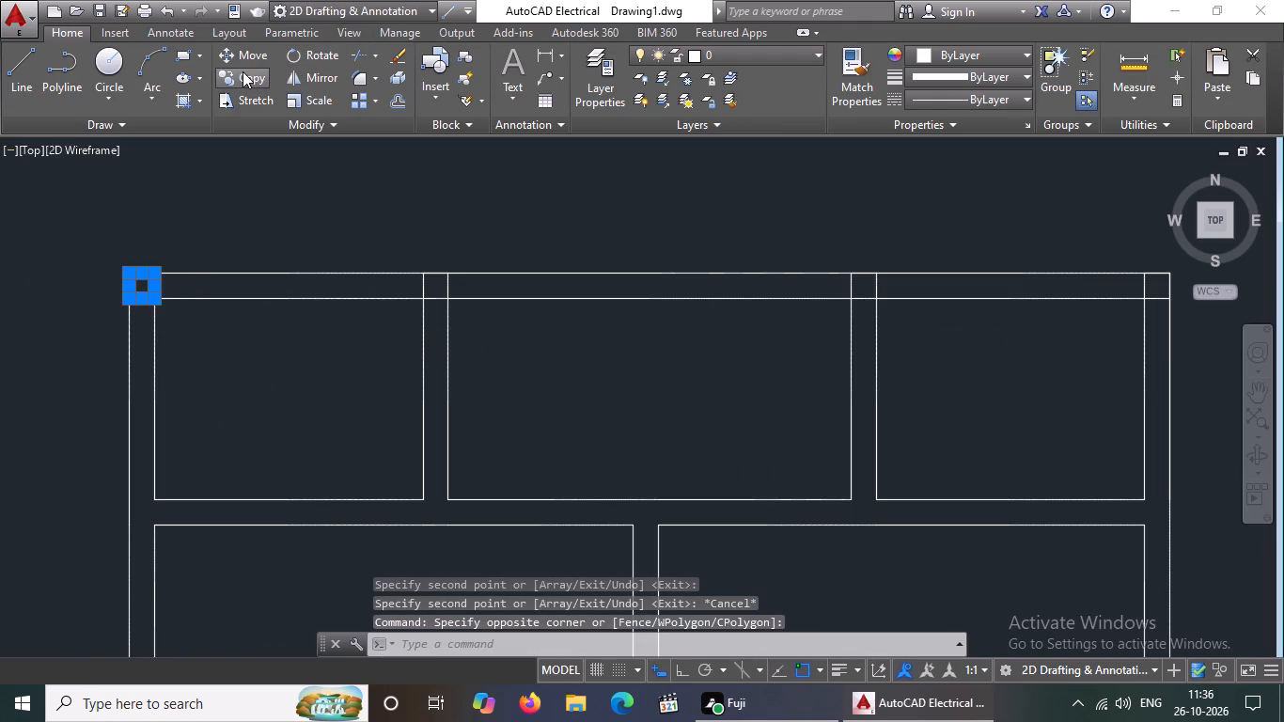
left_click(243, 73)
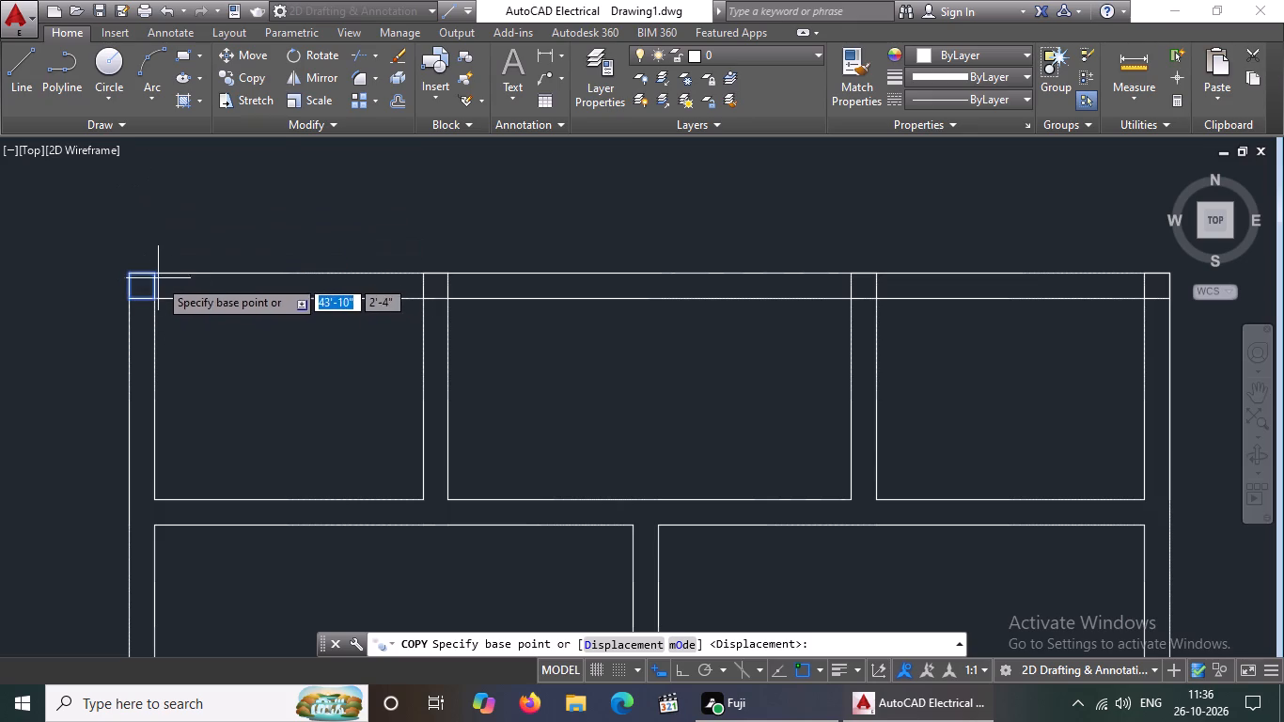
left_click_drag(151, 273, 150, 292)
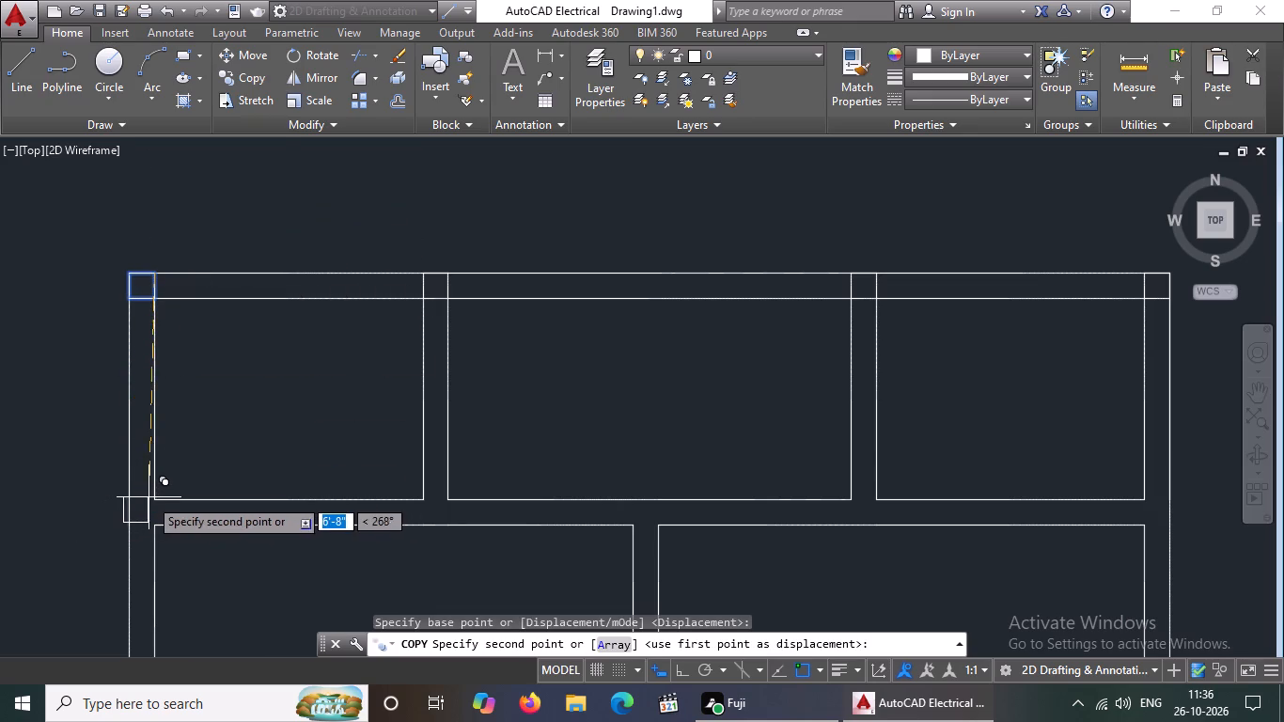
left_click(153, 500)
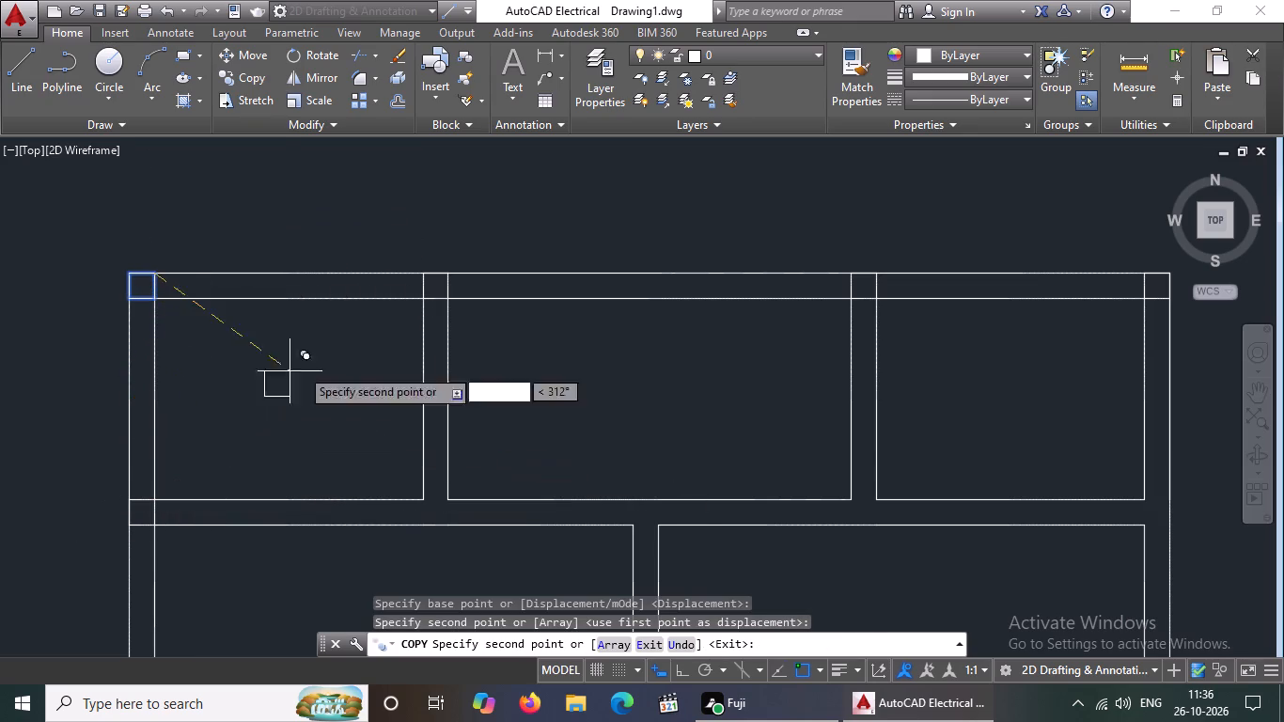
key("Escape")
Copy the column square above the northwest bath's east wall to that wall's south end, at the bedroom wall.
left_click_drag(399, 243, 405, 259)
left_click(465, 321)
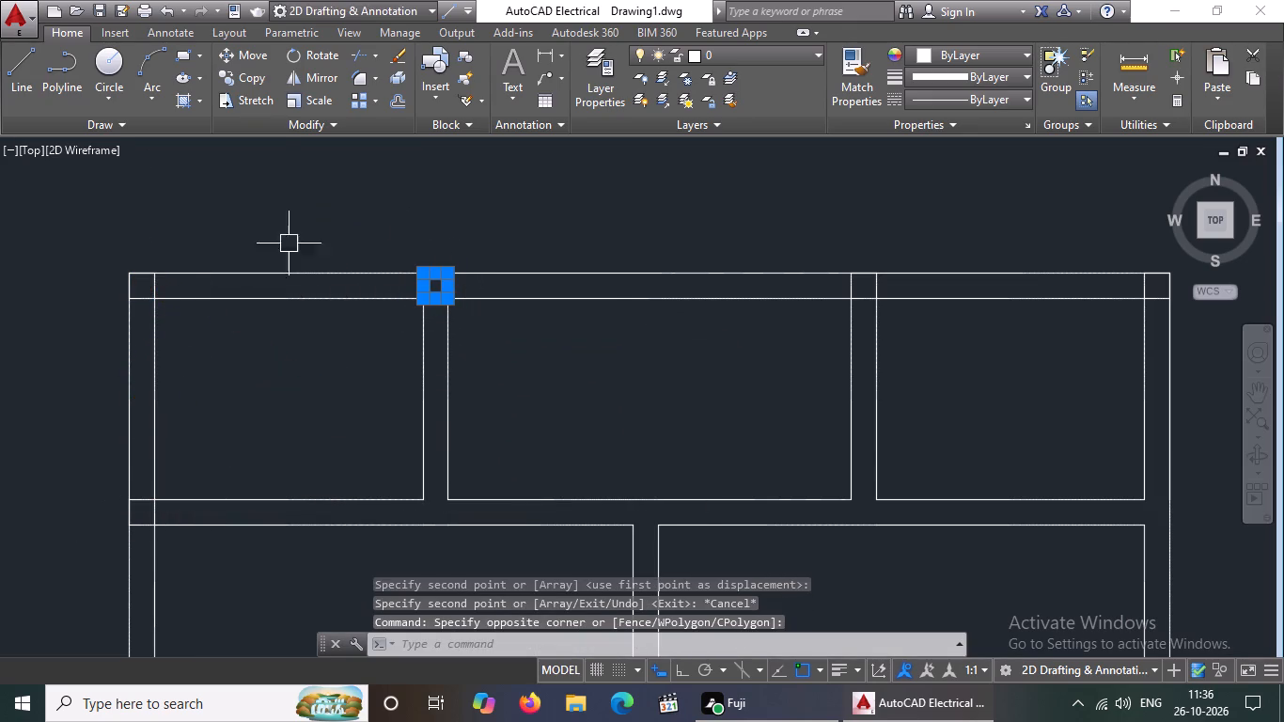
left_click_drag(241, 76, 261, 92)
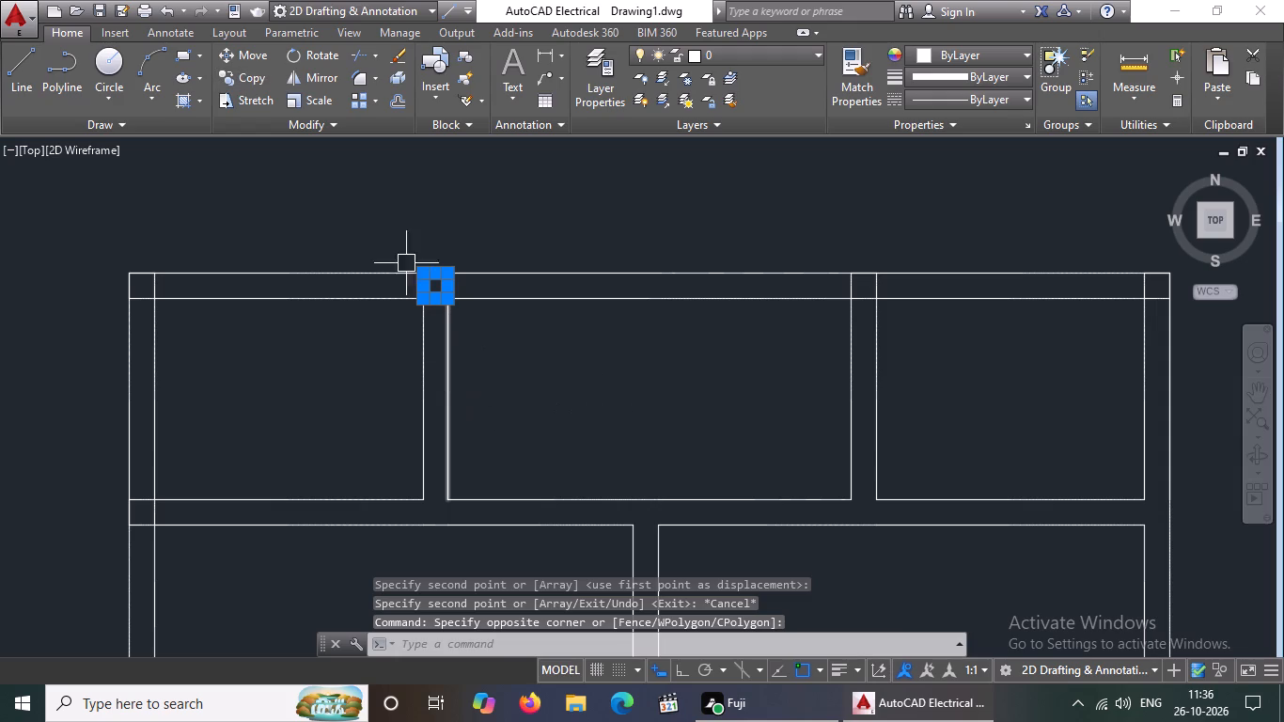
left_click(250, 82)
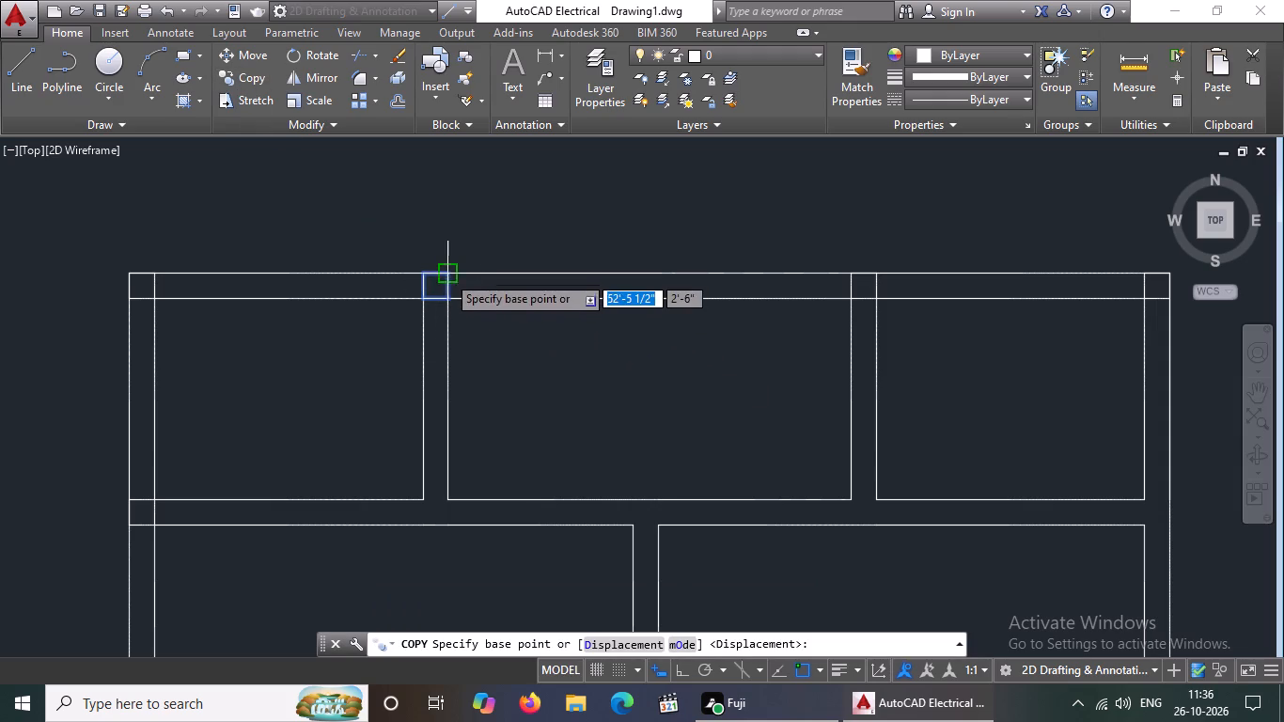
left_click_drag(448, 268, 449, 356)
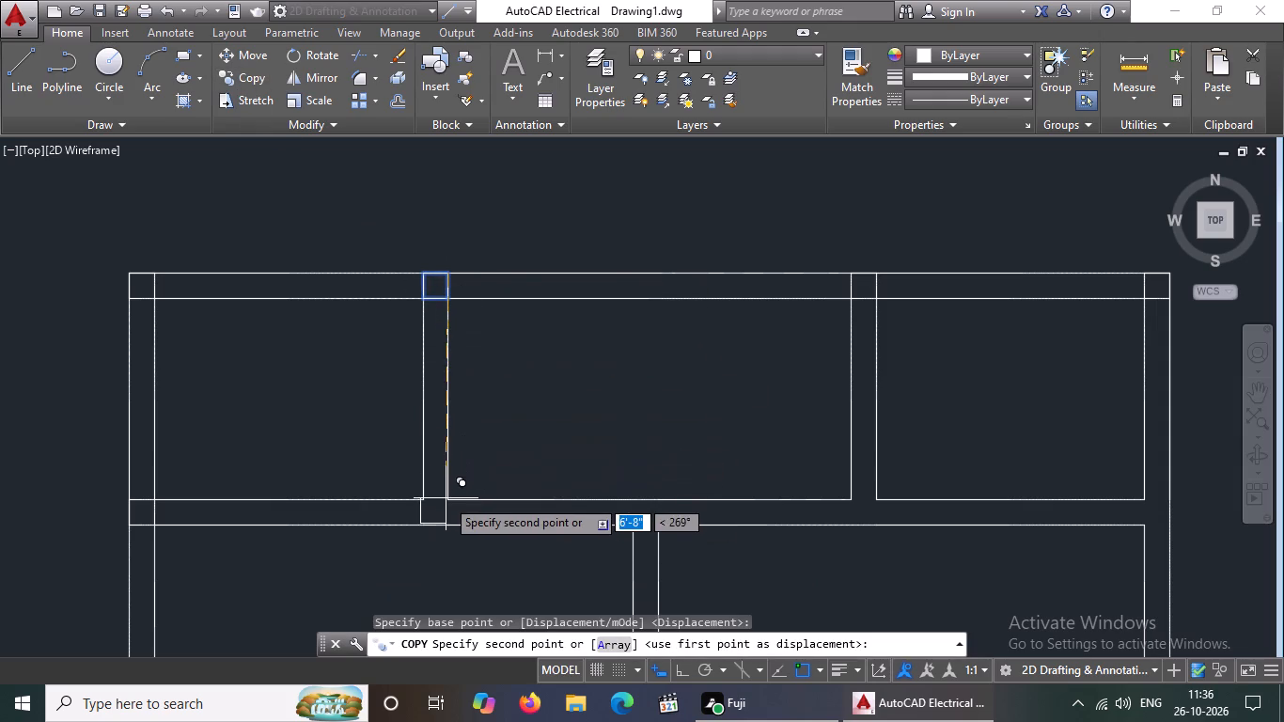
left_click(450, 498)
key("Escape")
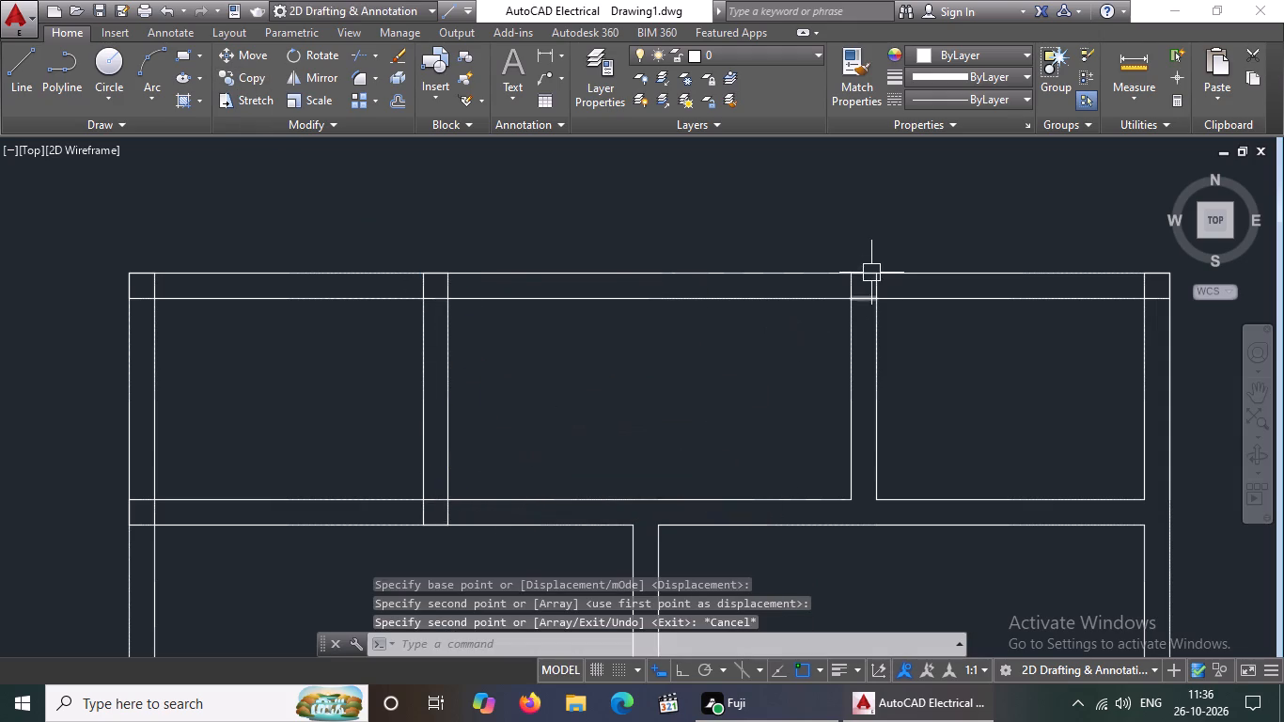
Copy the column square above the northeast bath's west wall to that wall's south end, at the bedroom wall.
left_click_drag(819, 233, 855, 308)
left_click_drag(988, 372, 988, 387)
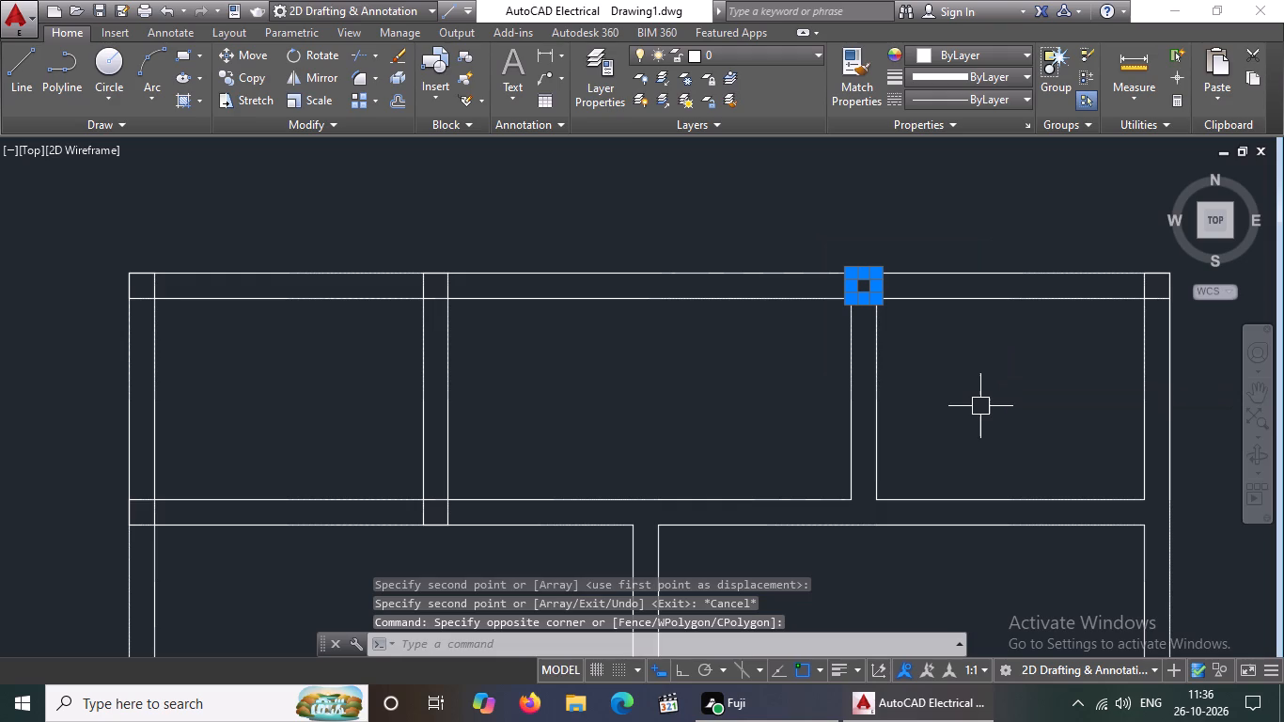
type("CO")
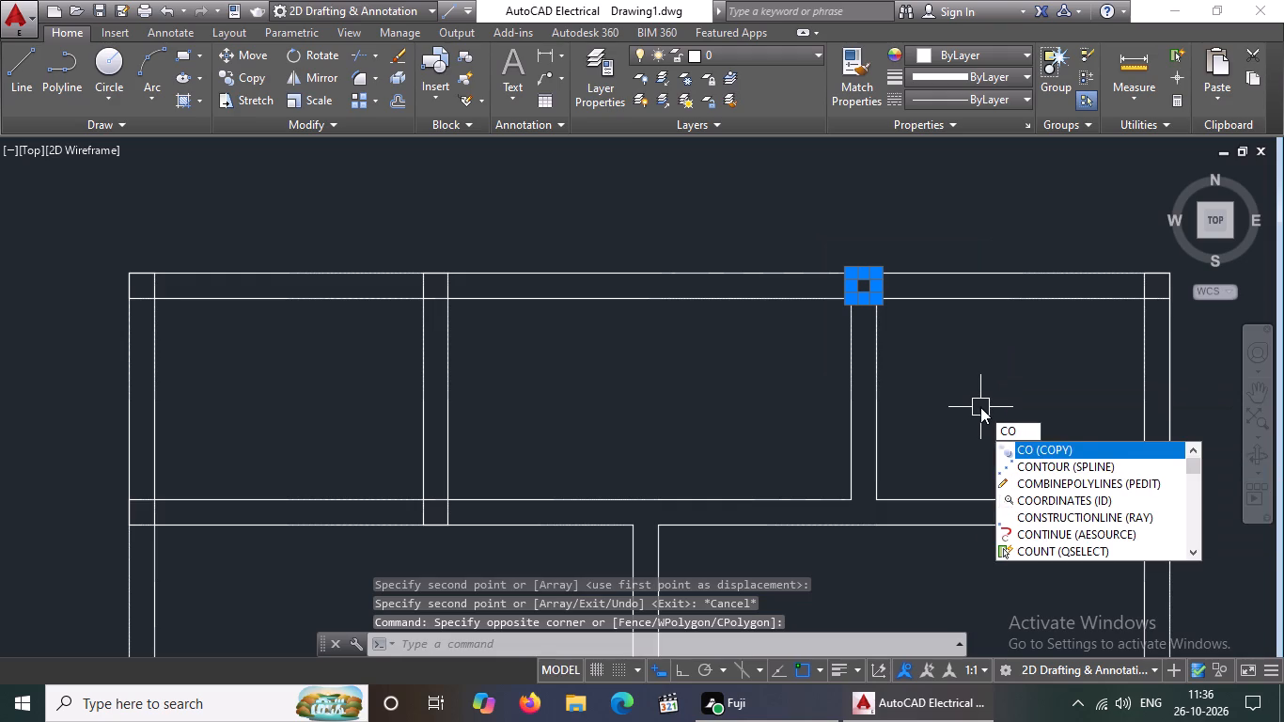
key("Return")
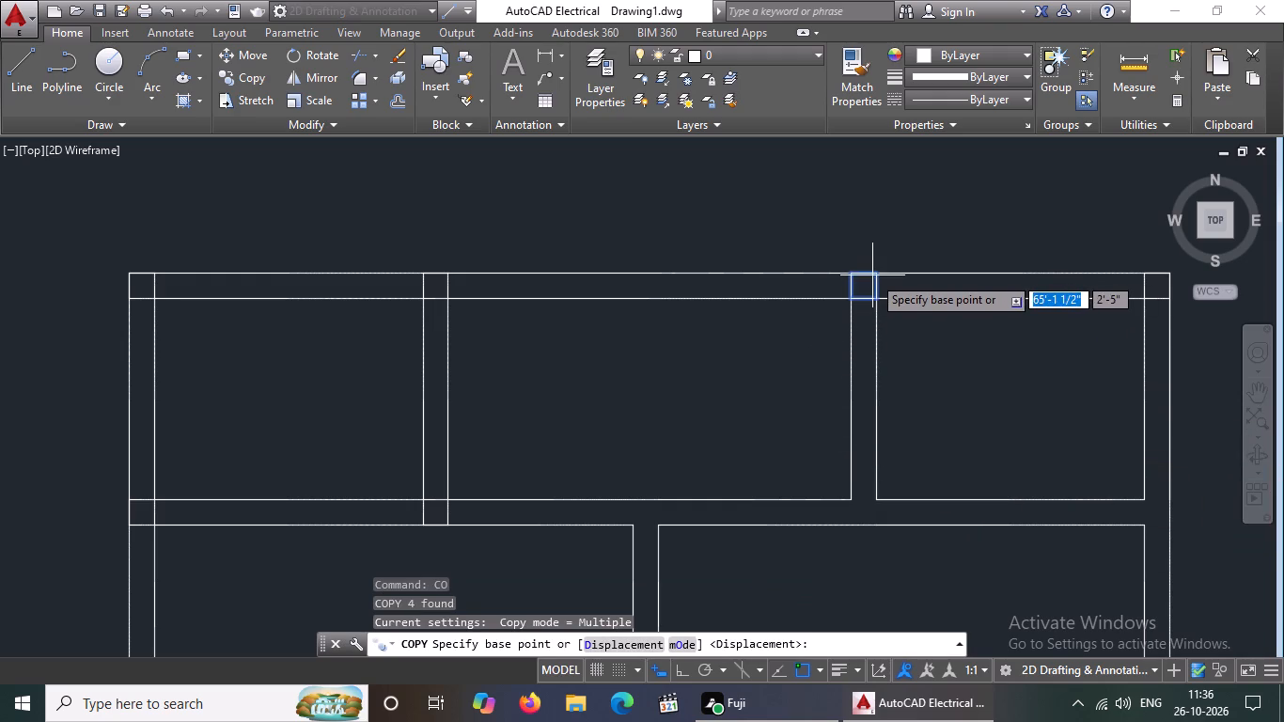
left_click(876, 273)
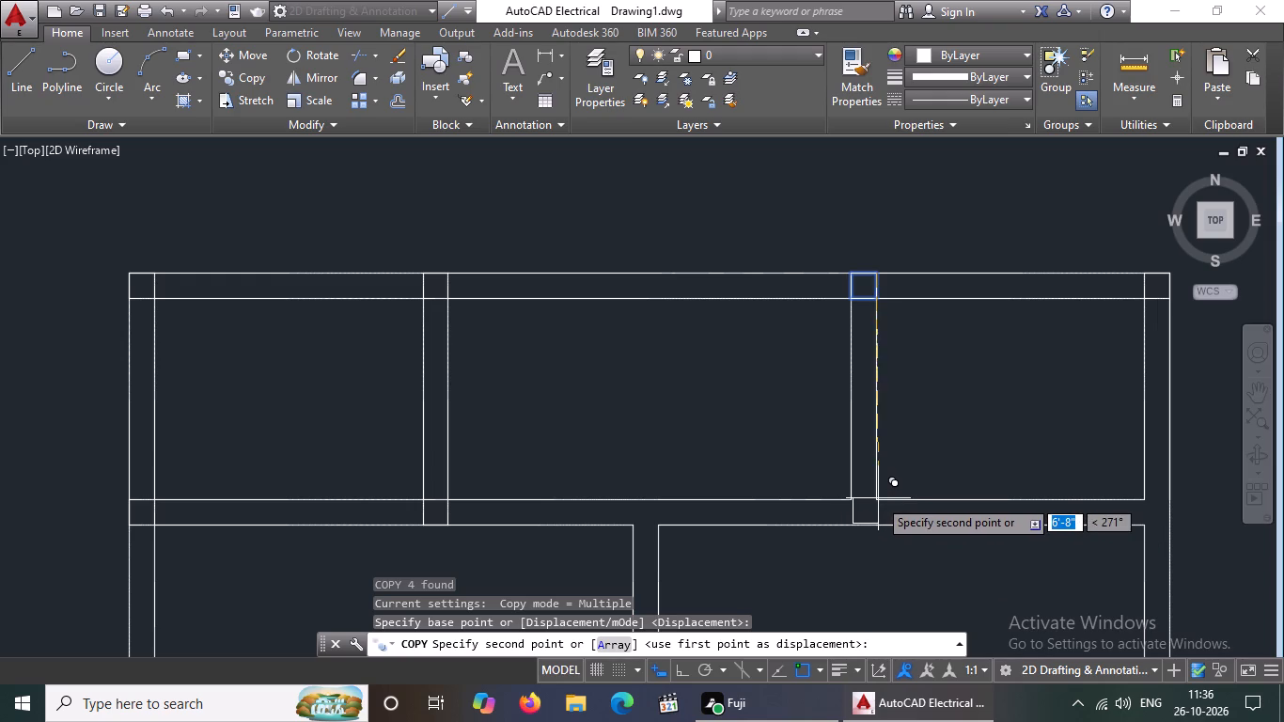
left_click(875, 498)
scroll(877, 463, "down", 2)
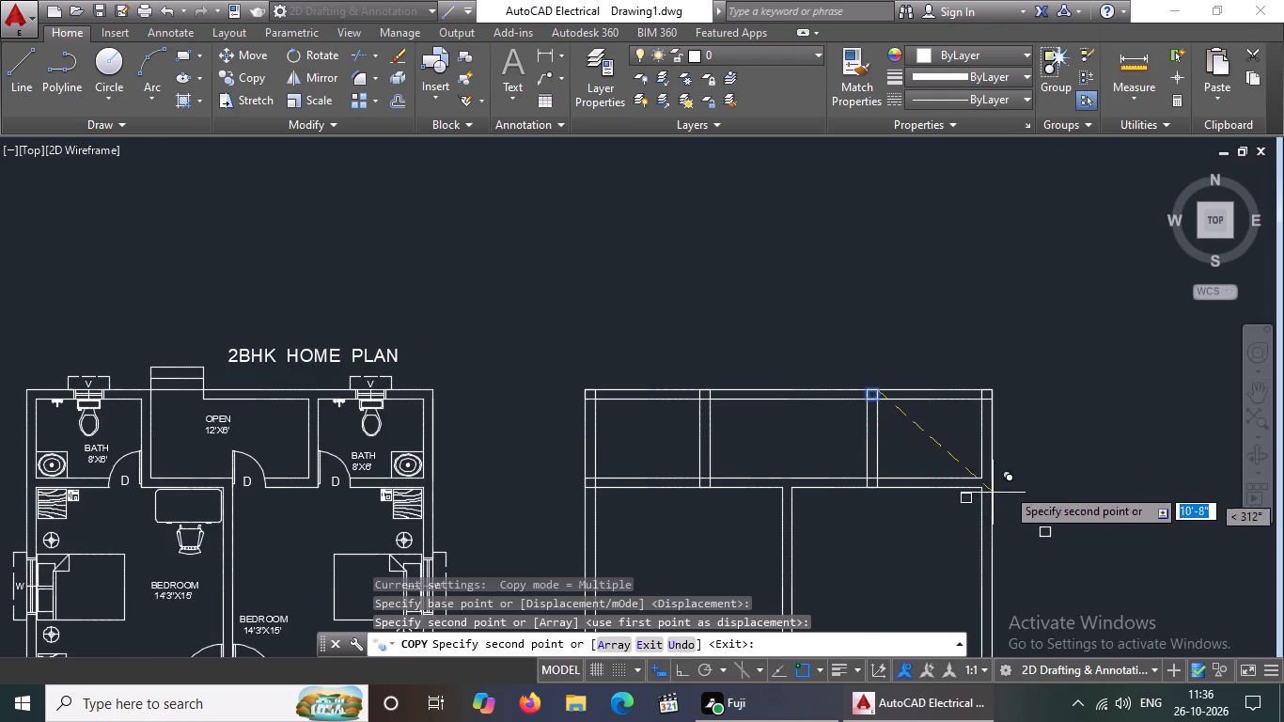
key("Escape")
Move the loose 9" square from outside the copied plan to where the east wall meets the northeast bath's south wall.
scroll(1086, 605, "up", 2)
left_click_drag(942, 369, 974, 397)
left_click(1132, 499)
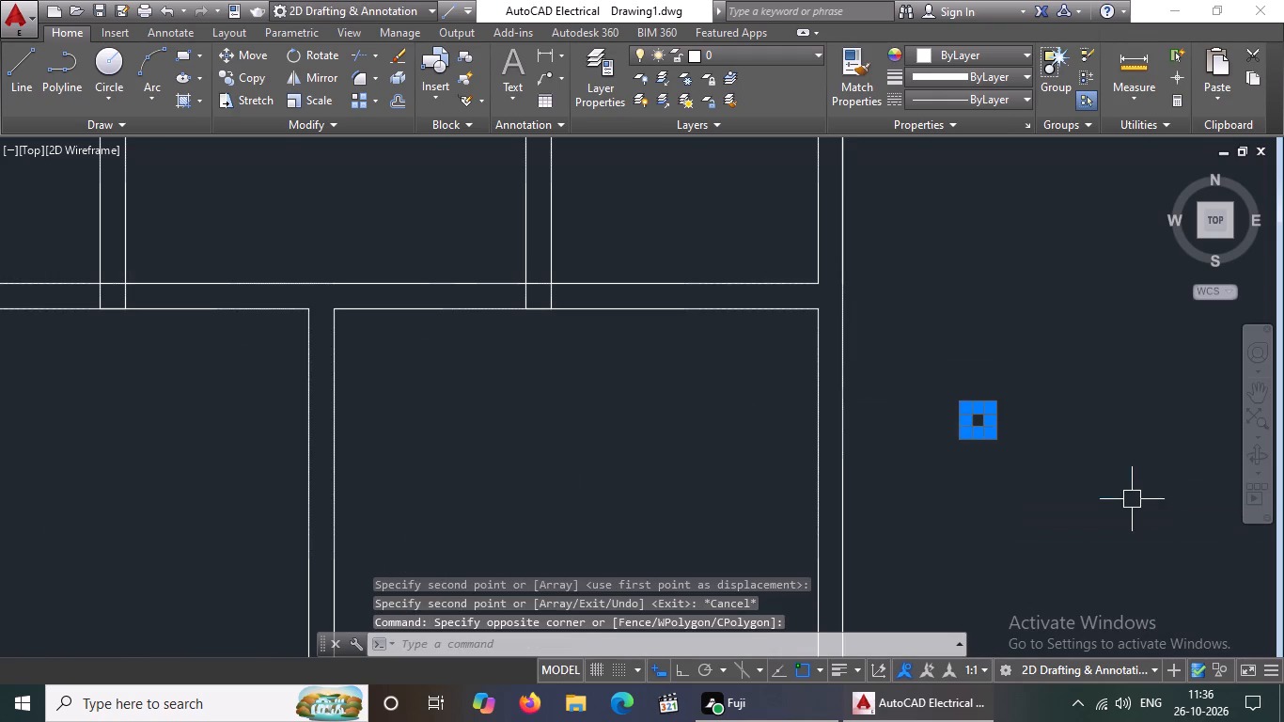
left_click(240, 55)
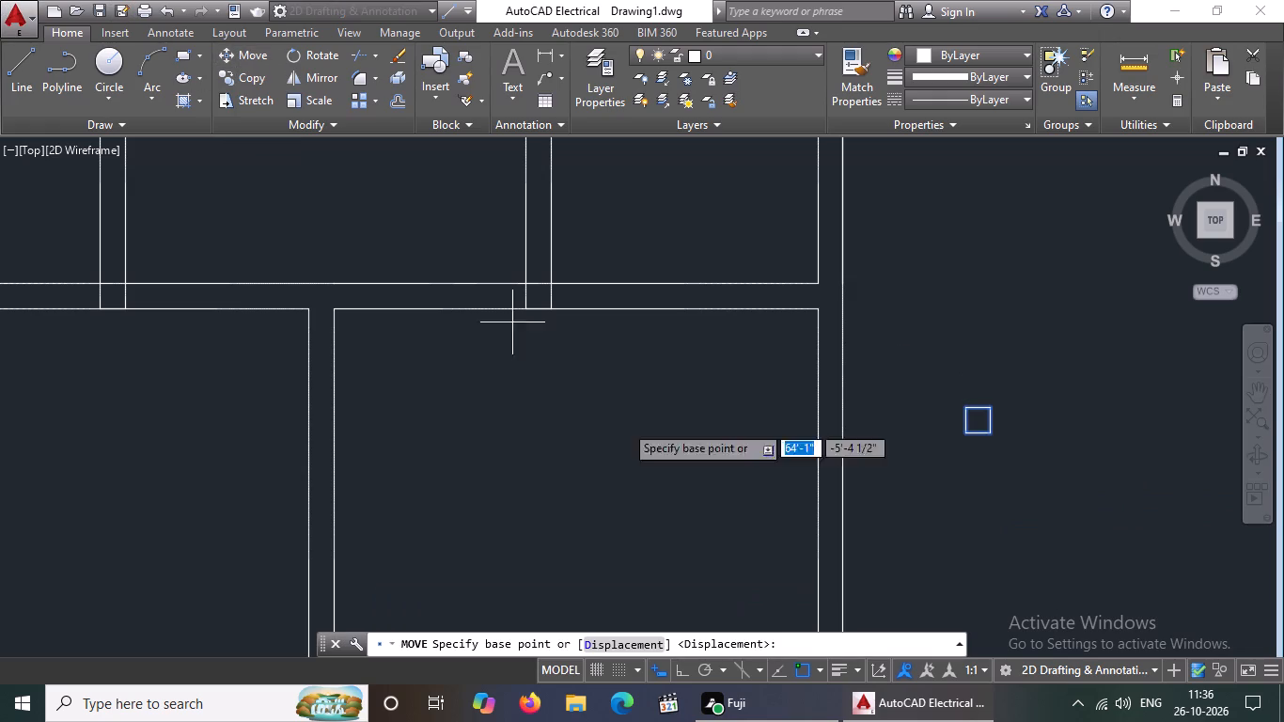
left_click(969, 408)
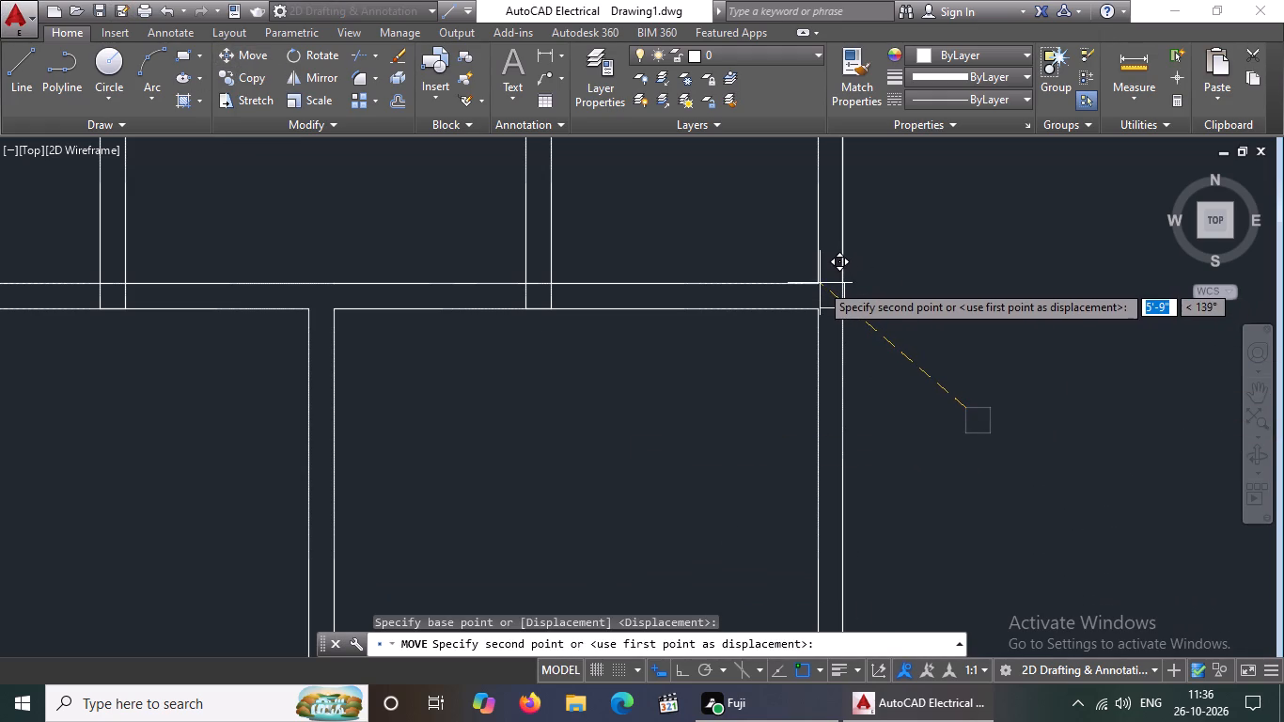
left_click(817, 282)
scroll(840, 301, "down", 4)
key("Escape")
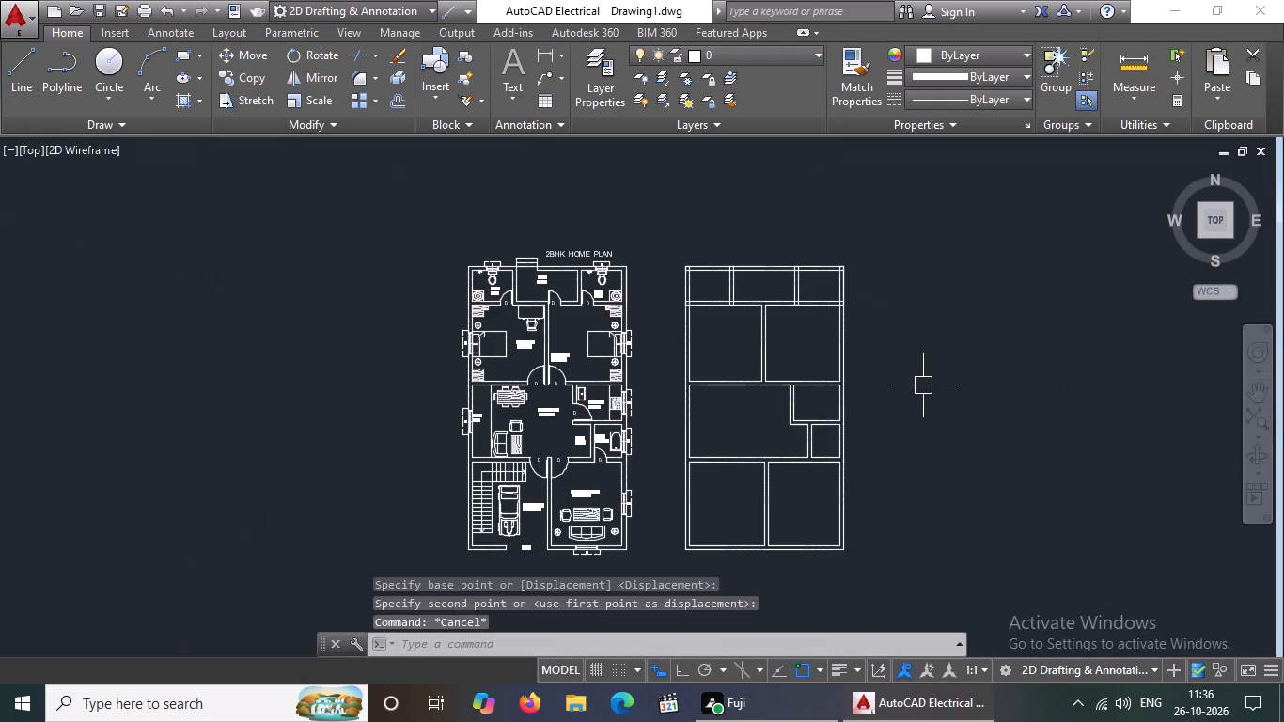
Copy the column square at the south end of the northwest bath's east wall to the north end of the bedroom partition.
scroll(752, 367, "up", 1)
scroll(787, 250, "up", 1)
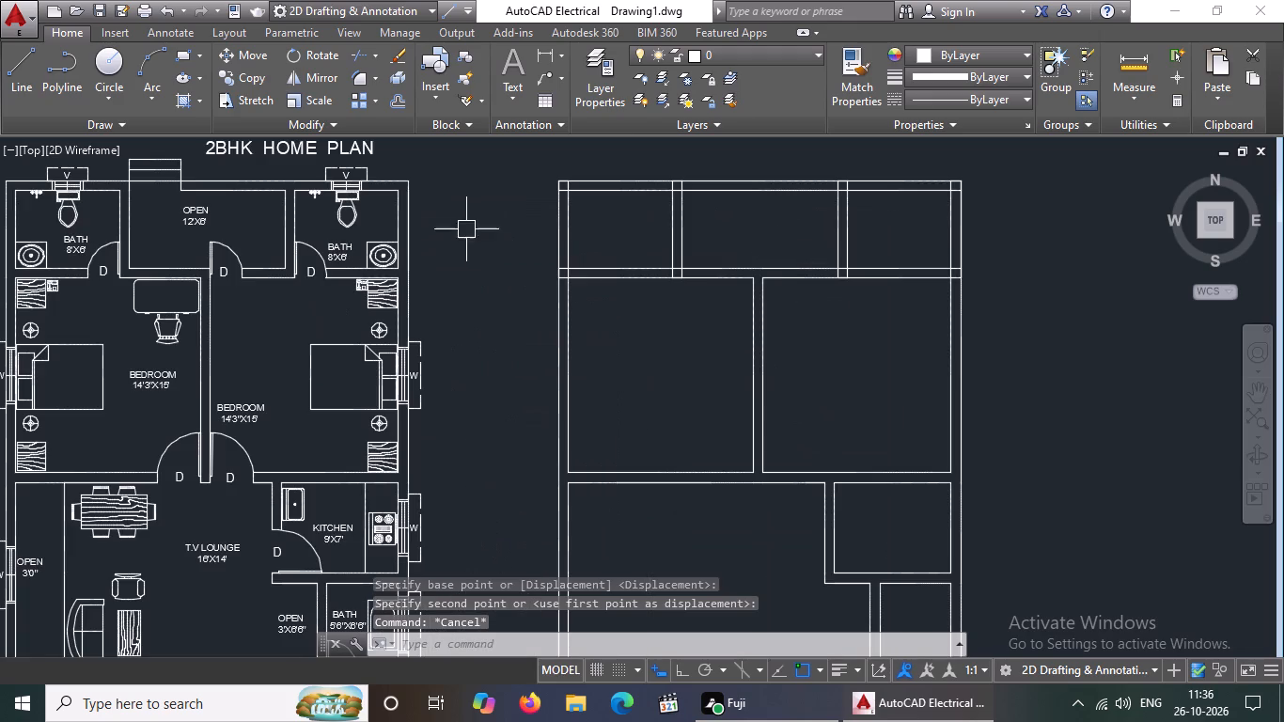
scroll(753, 276, "up", 1)
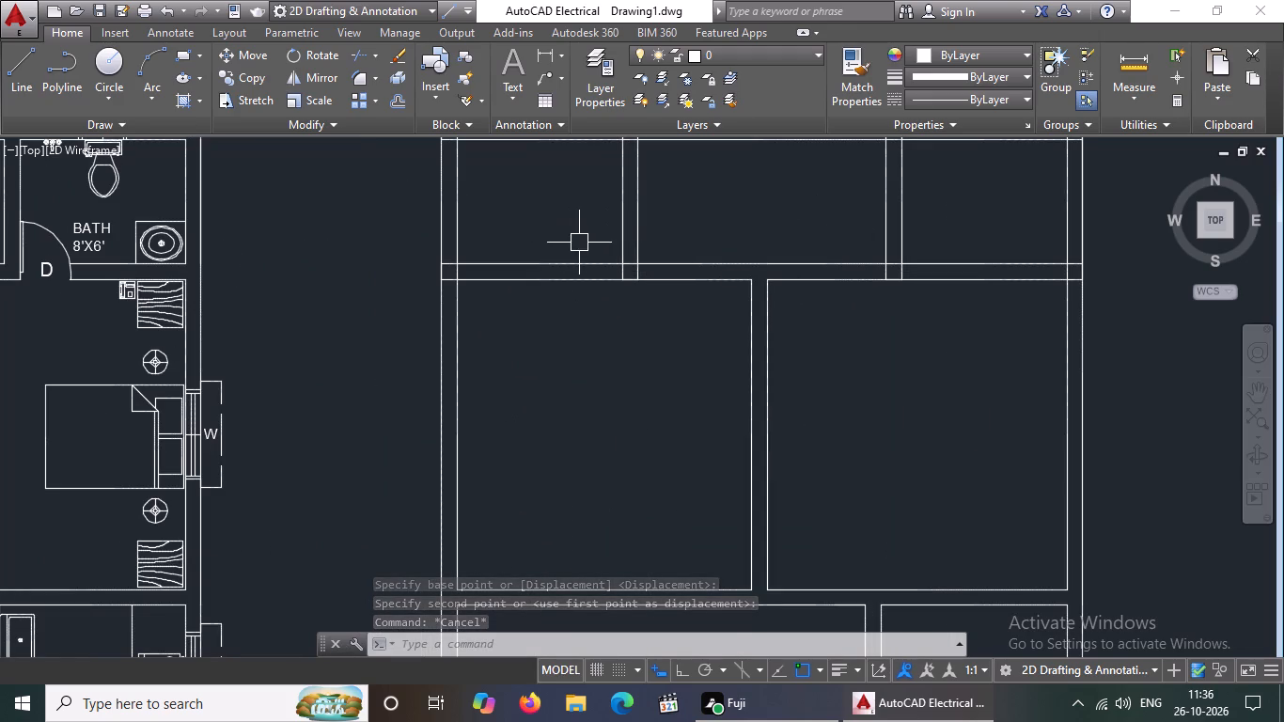
left_click(579, 243)
left_click(685, 304)
left_click(243, 76)
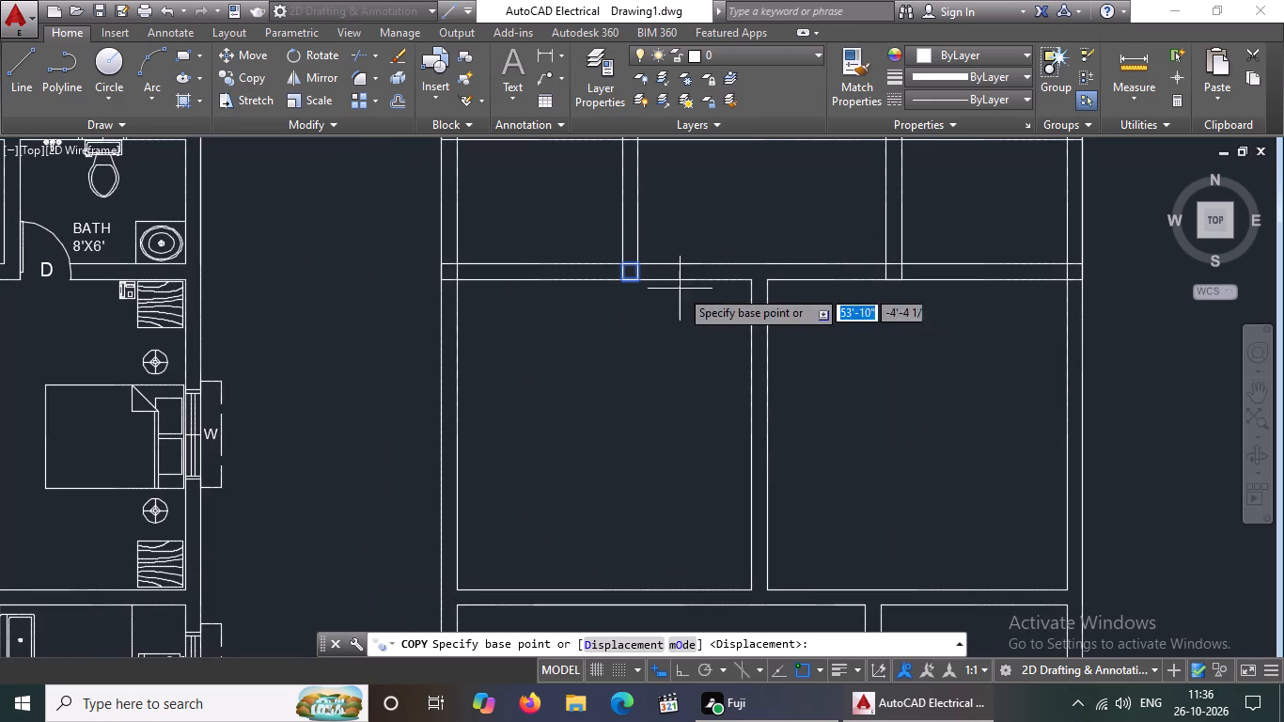
left_click(640, 279)
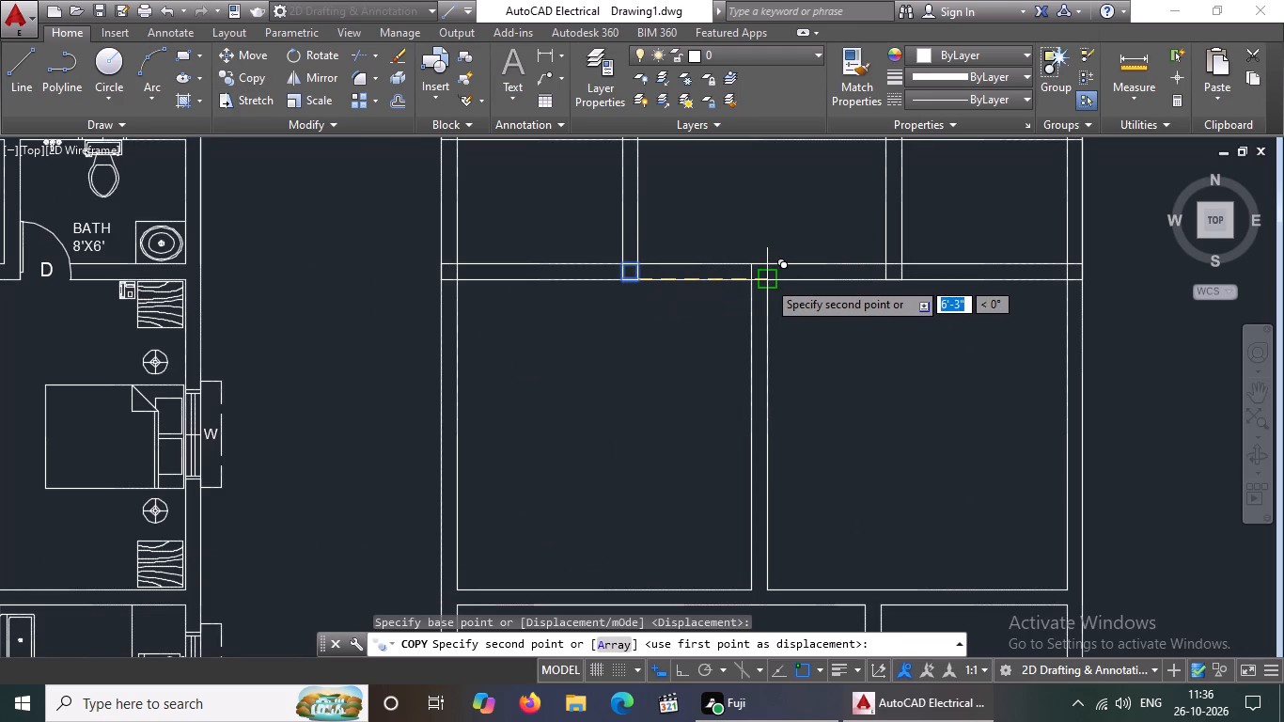
left_click(767, 280)
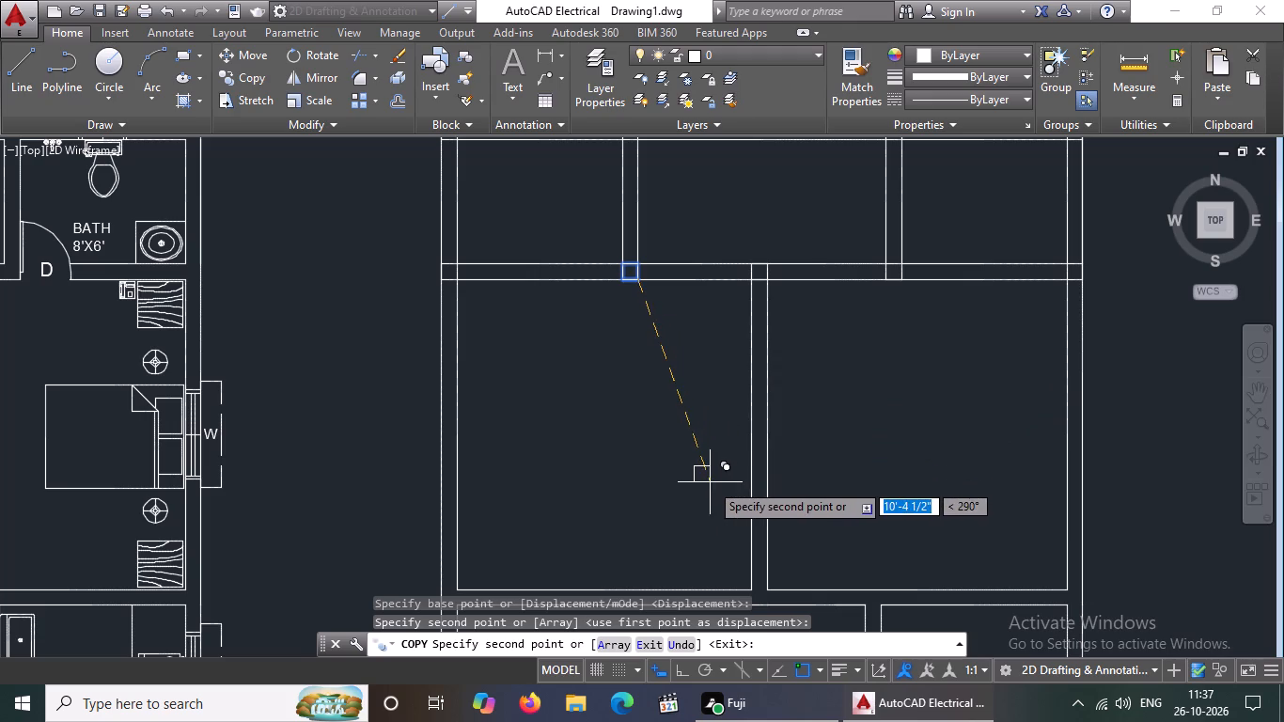
key("Escape")
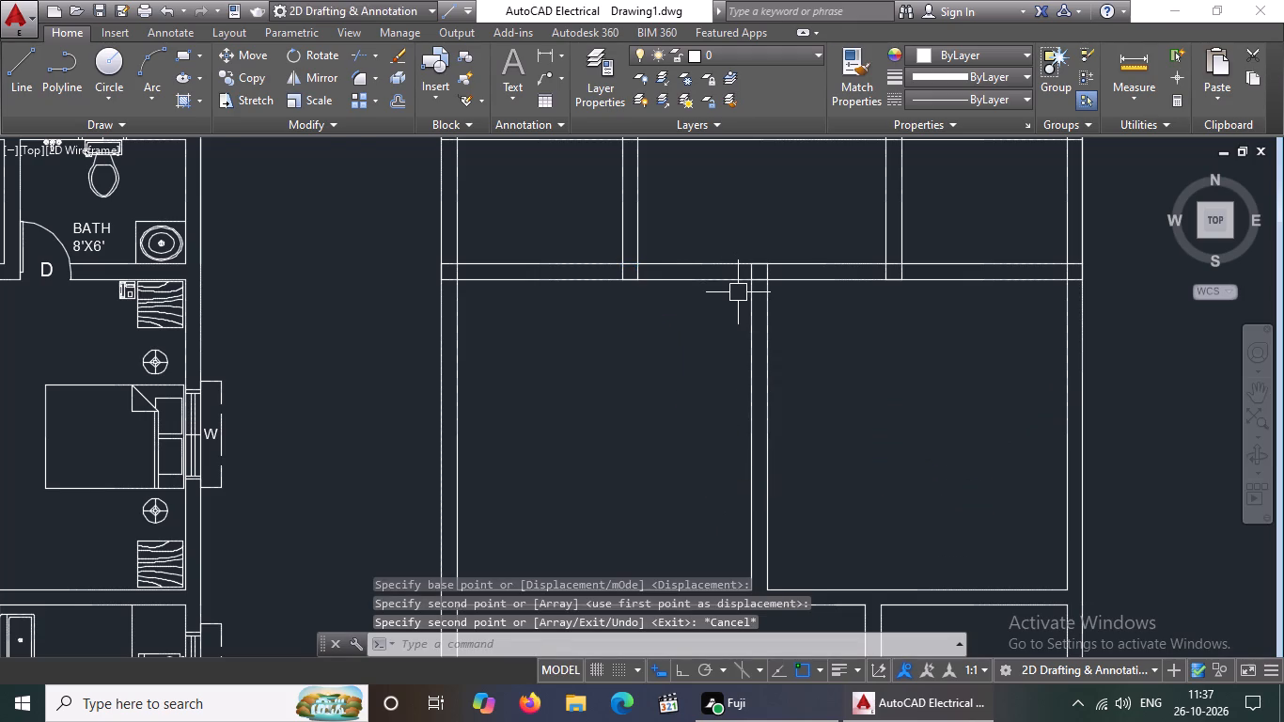
Copy the column square at the bedroom partition's north end to where the west wall meets the bedrooms' south wall.
scroll(738, 292, "down", 1)
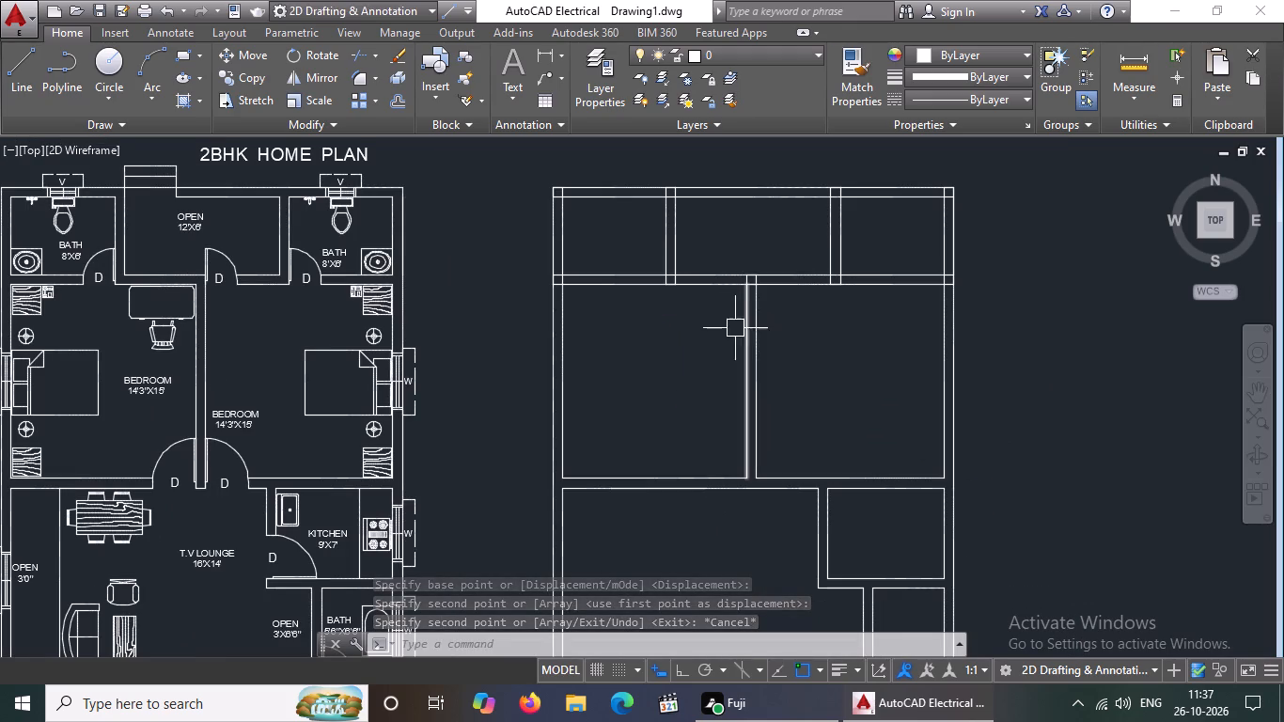
left_click(728, 256)
left_click(791, 327)
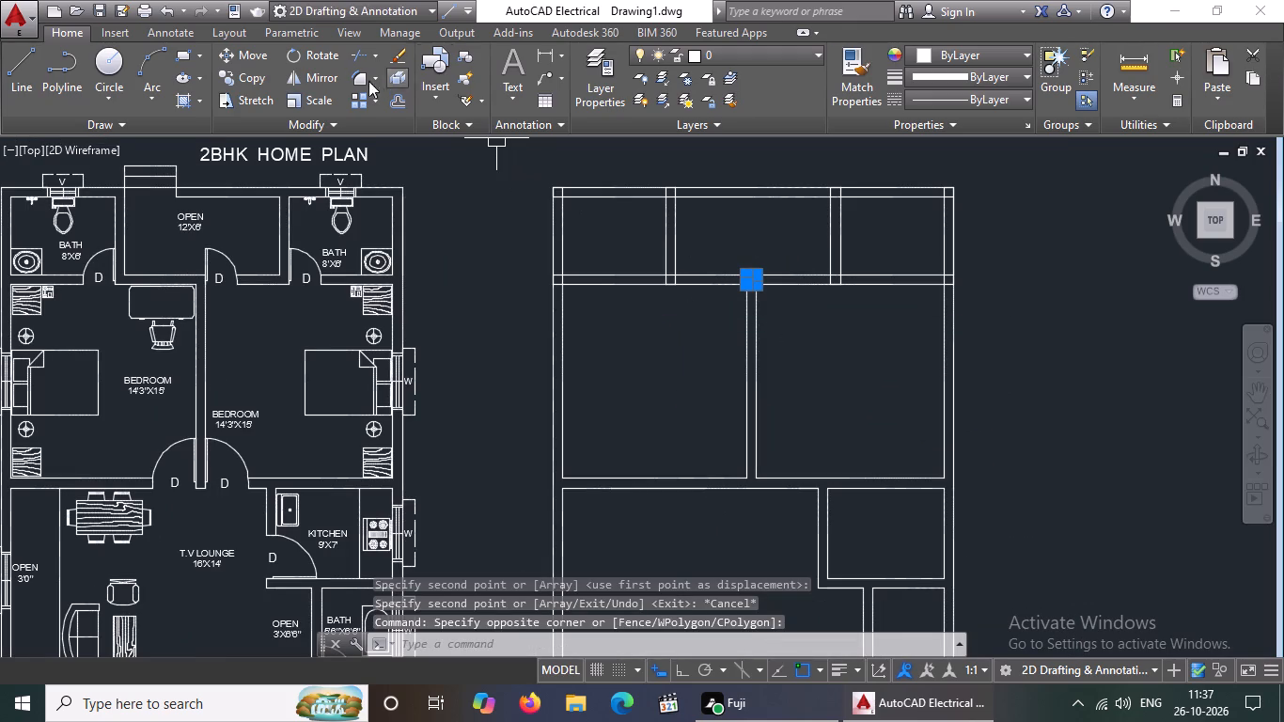
left_click(235, 73)
scroll(713, 267, "up", 1)
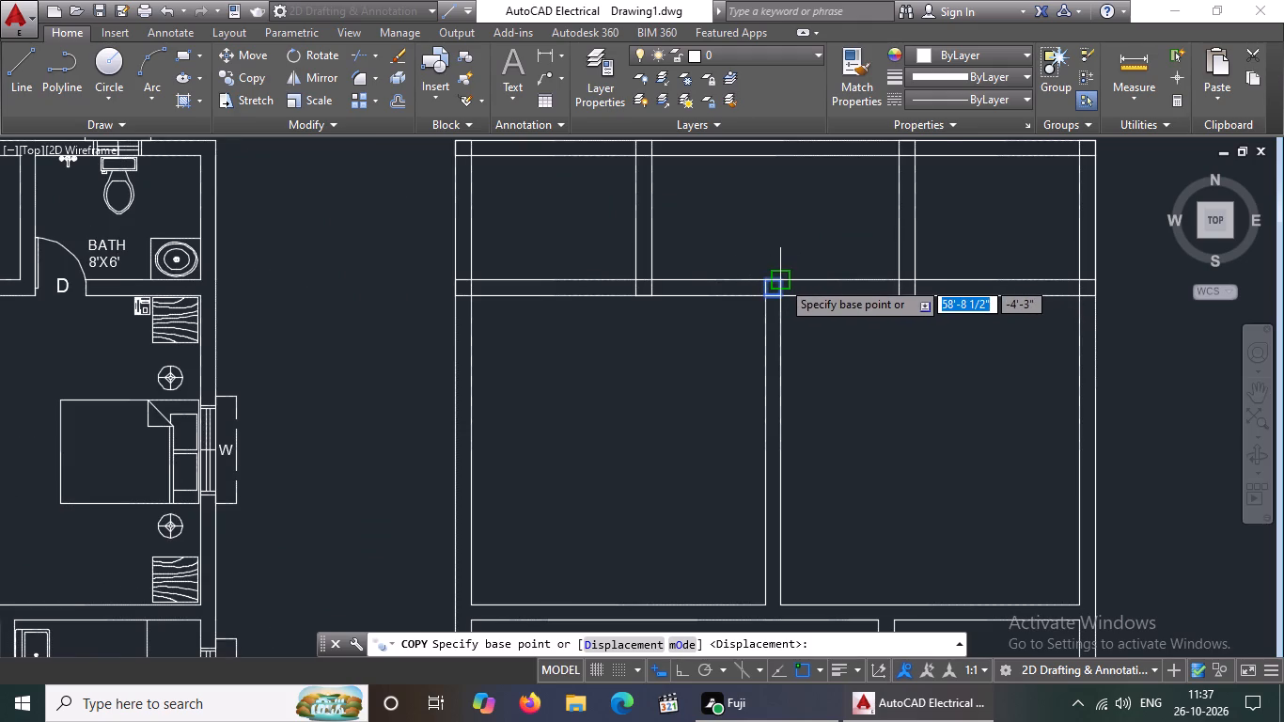
left_click(781, 280)
scroll(663, 400, "down", 2)
scroll(584, 493, "up", 3)
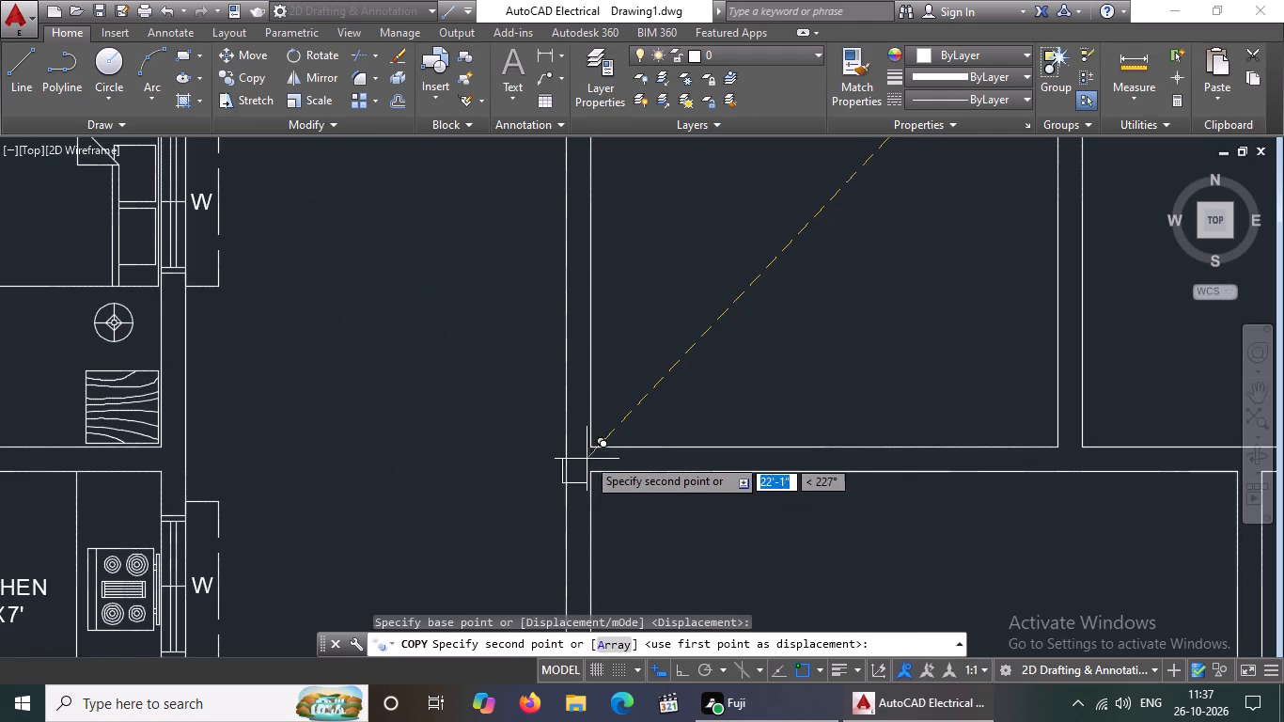
left_click(589, 447)
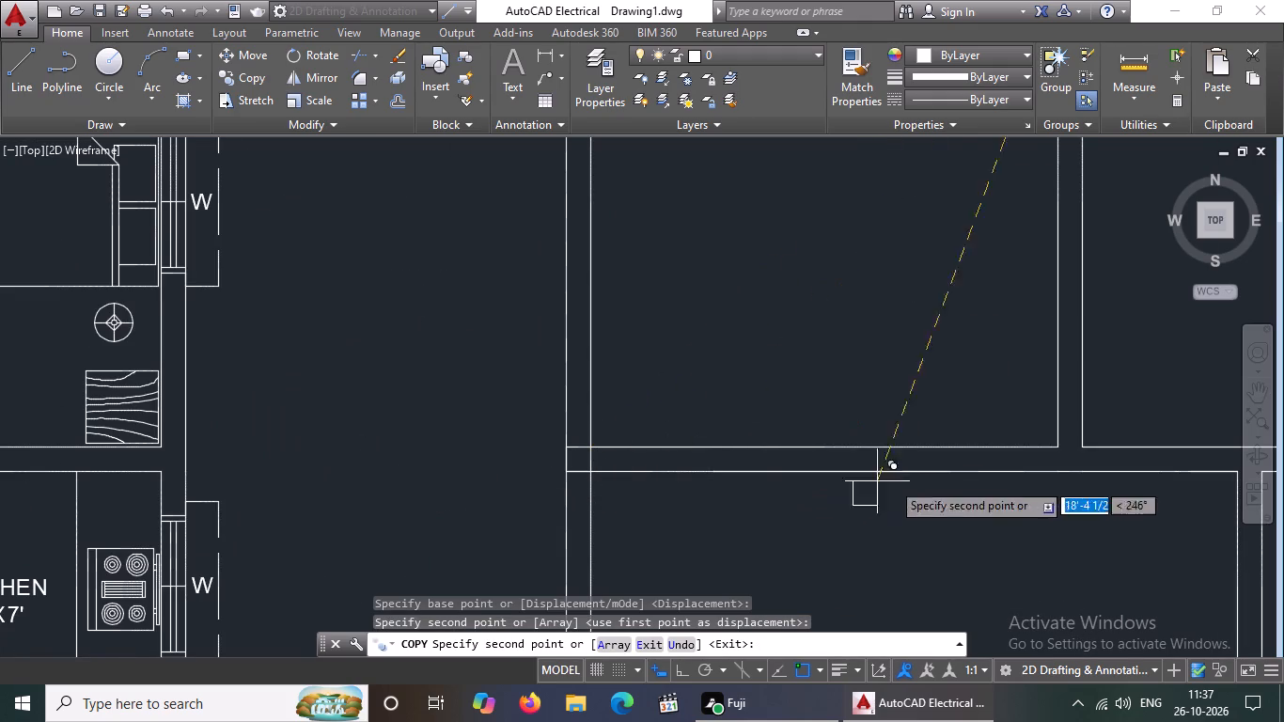
Place another copy of the same column square at the bedroom partition's south end, in the bedrooms' south wall.
scroll(1084, 460, "up", 2)
scroll(1078, 454, "down", 5)
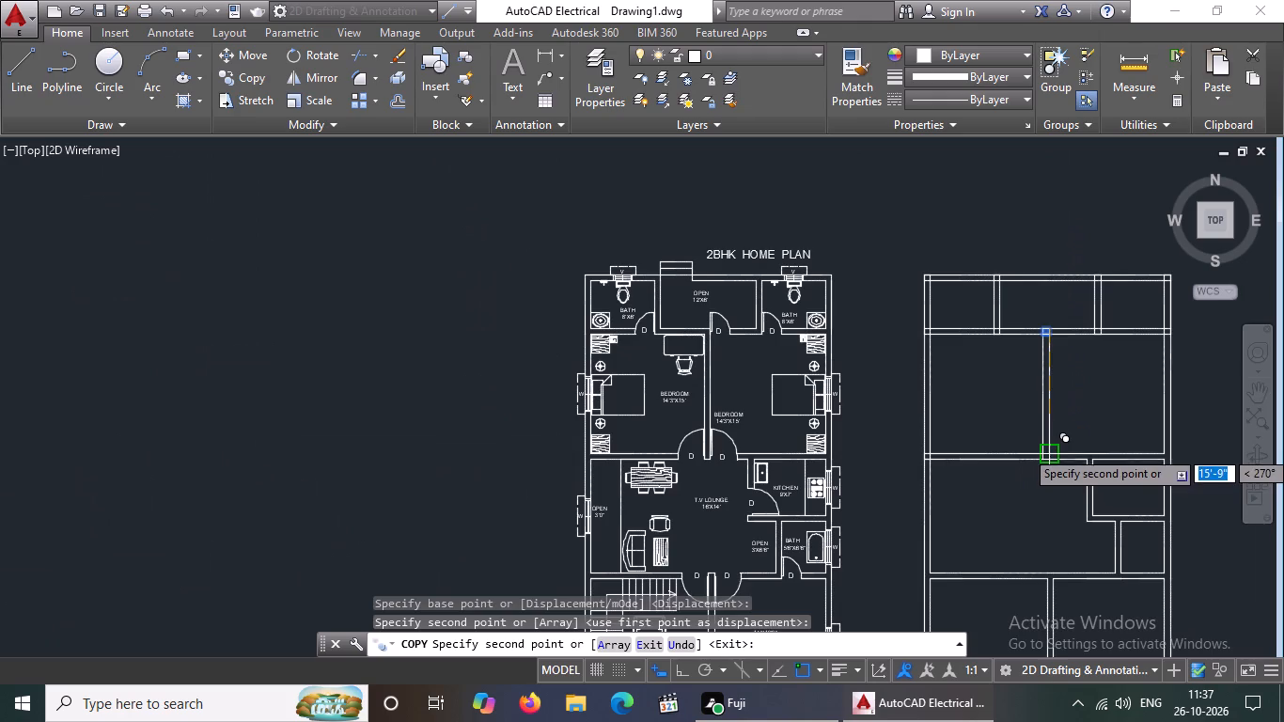
middle_click_drag(1039, 449, 785, 475)
scroll(806, 486, "up", 4)
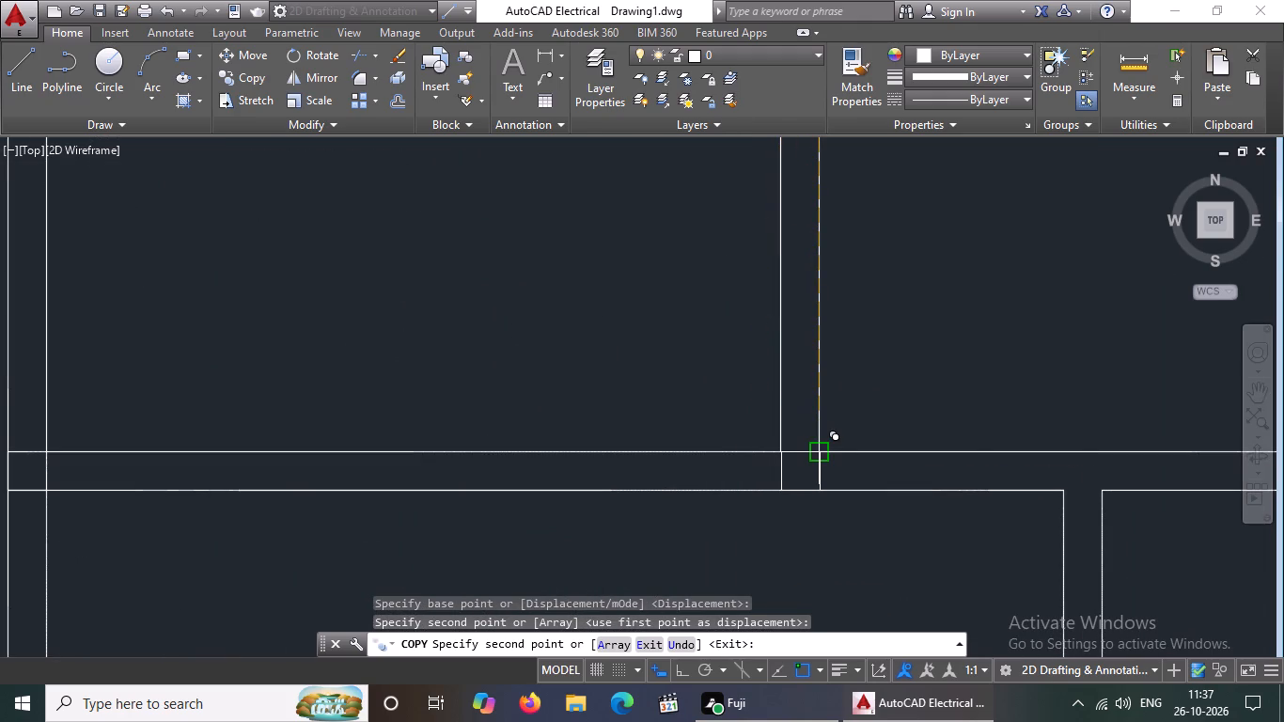
left_click(820, 452)
scroll(803, 463, "down", 5)
scroll(877, 469, "up", 2)
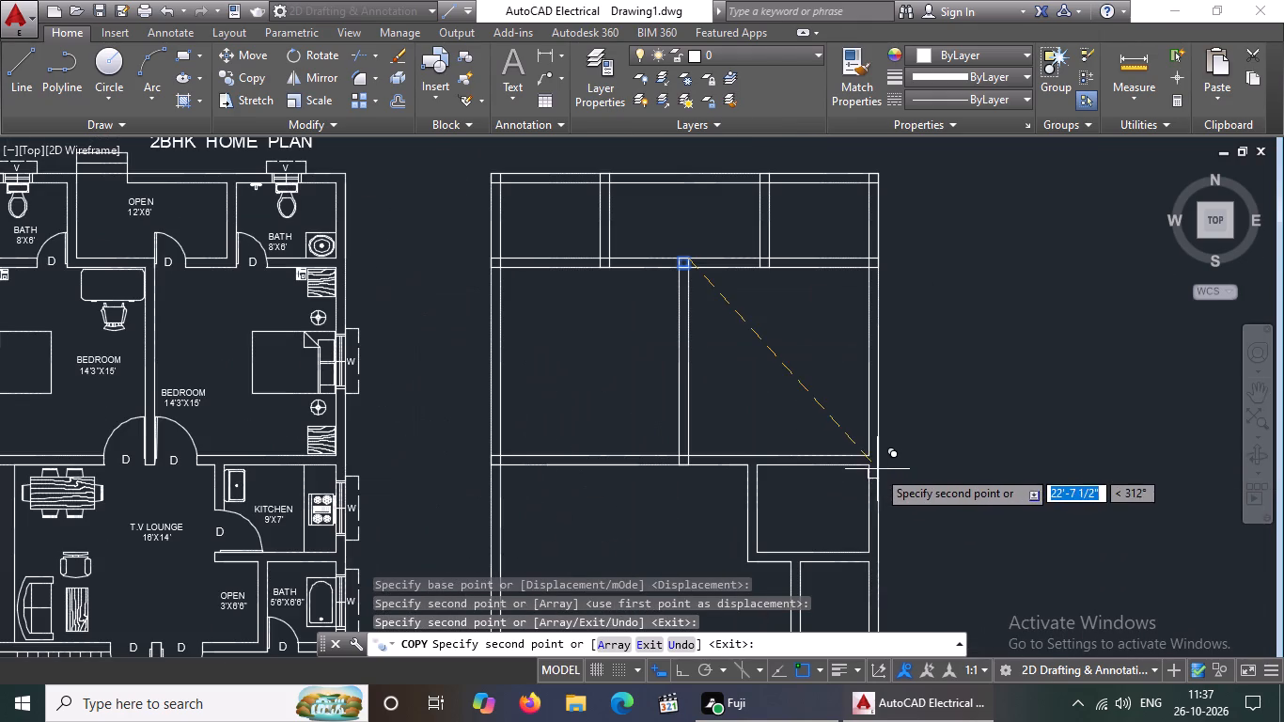
key("Escape")
Copy the column square at the bedroom partition's south end to where the bedrooms' south wall meets the east wall.
scroll(716, 485, "up", 2)
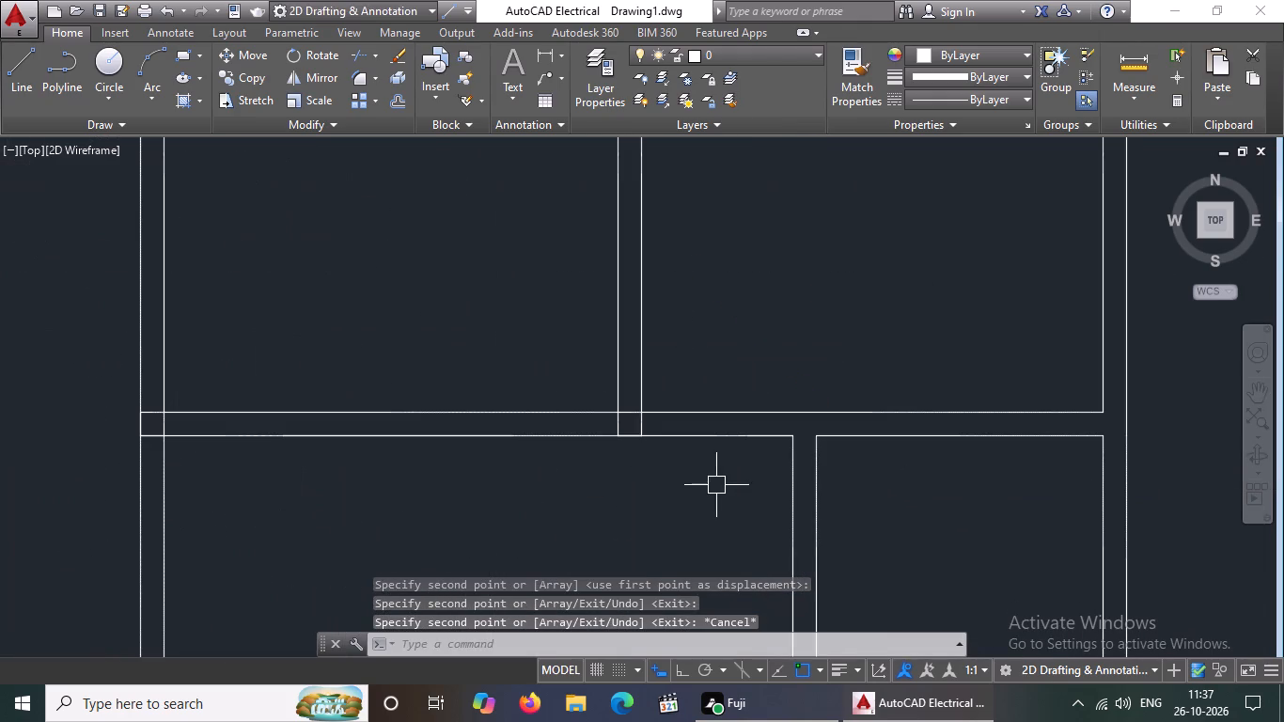
left_click(588, 388)
left_click(682, 475)
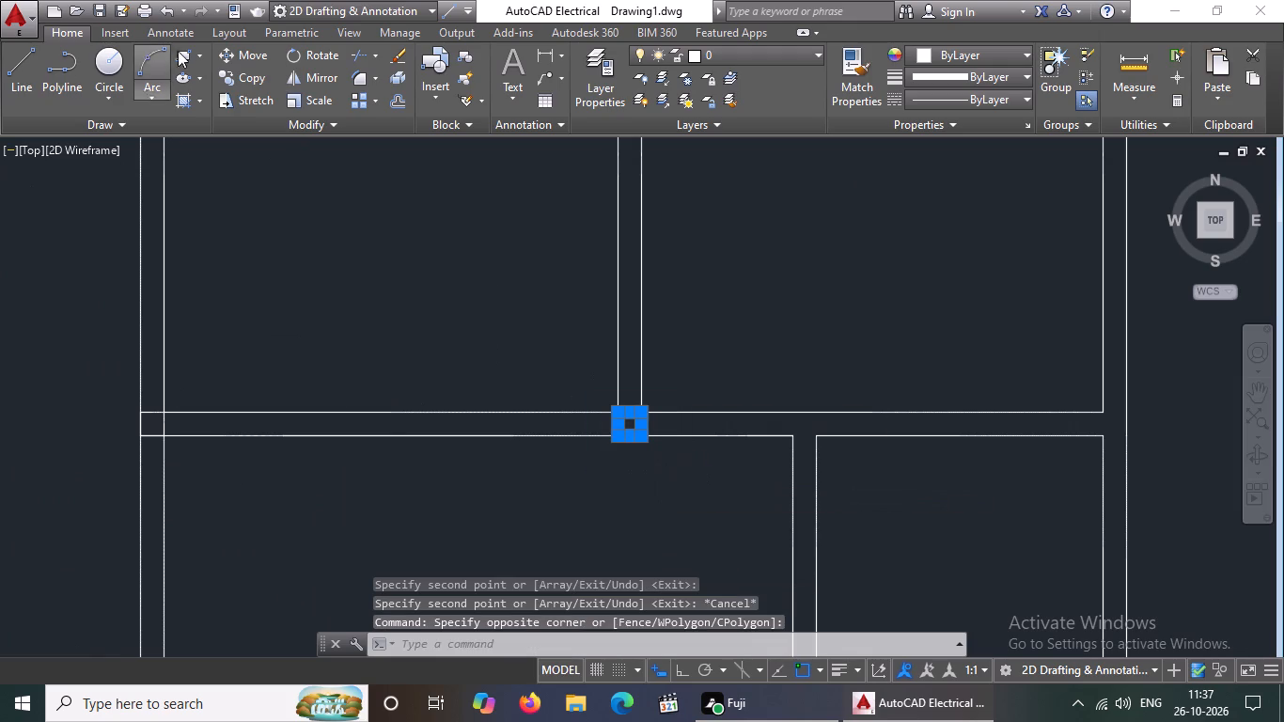
left_click(228, 79)
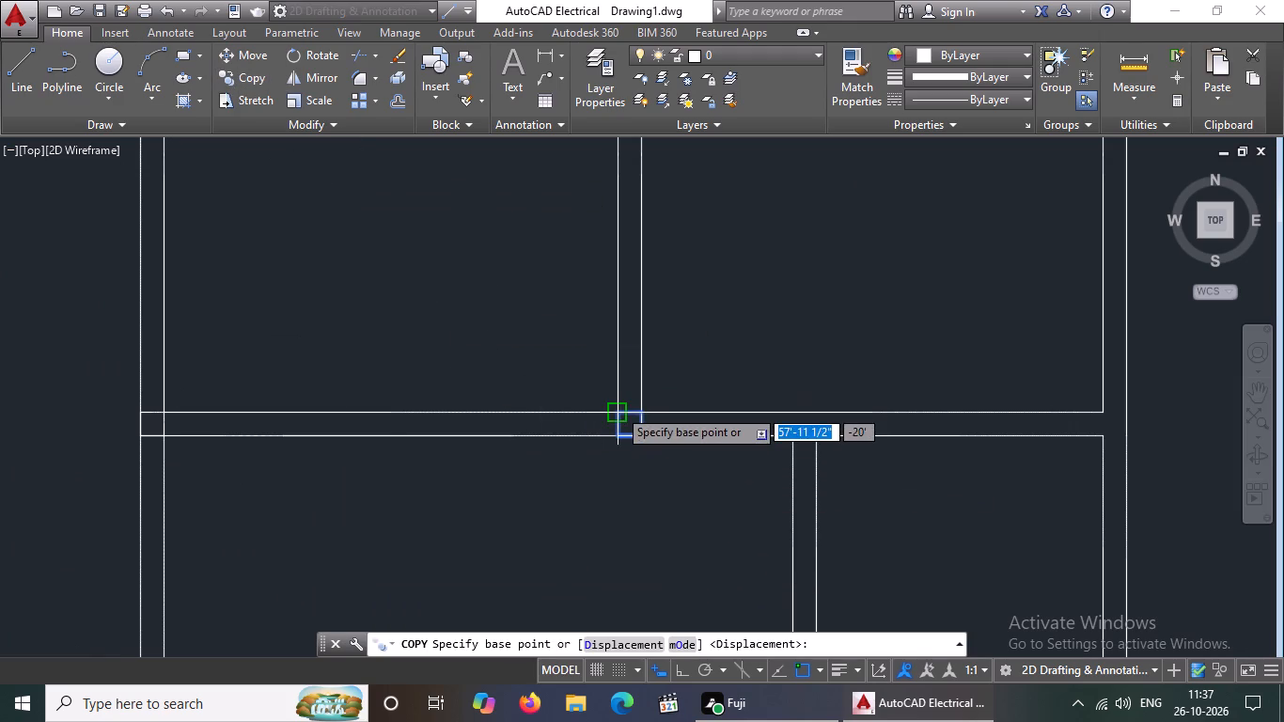
left_click(618, 408)
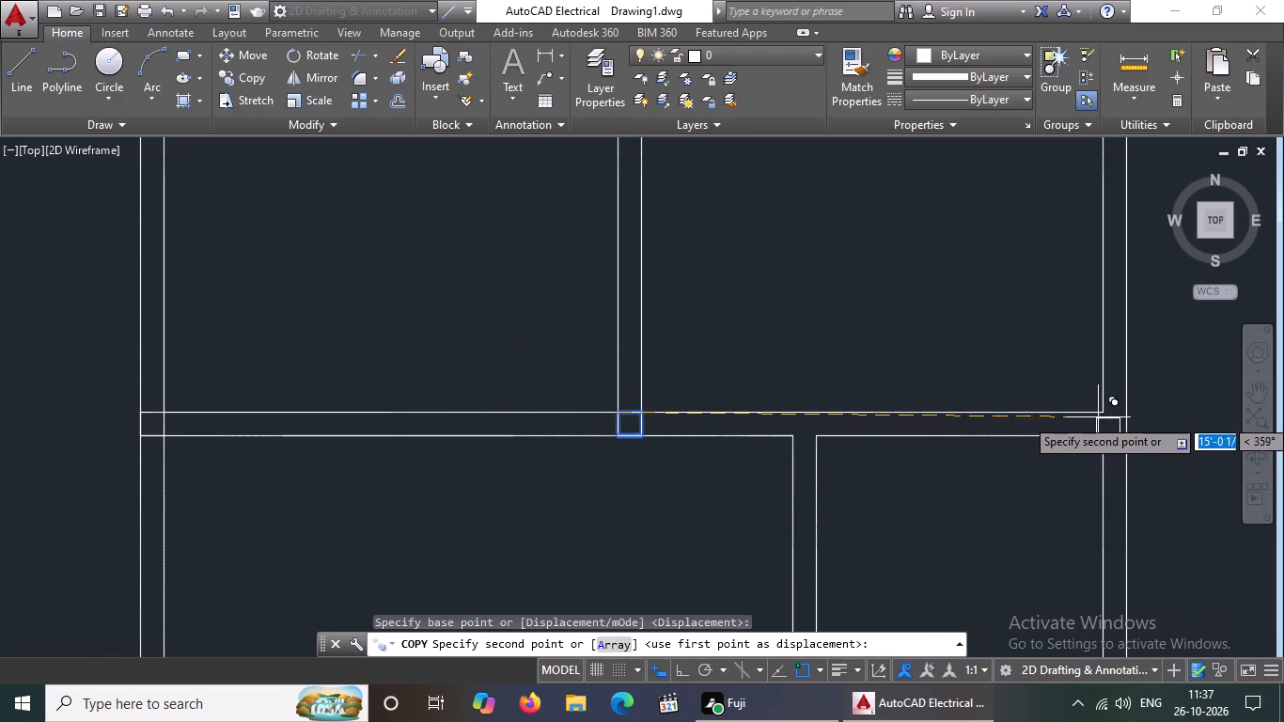
left_click(1102, 412)
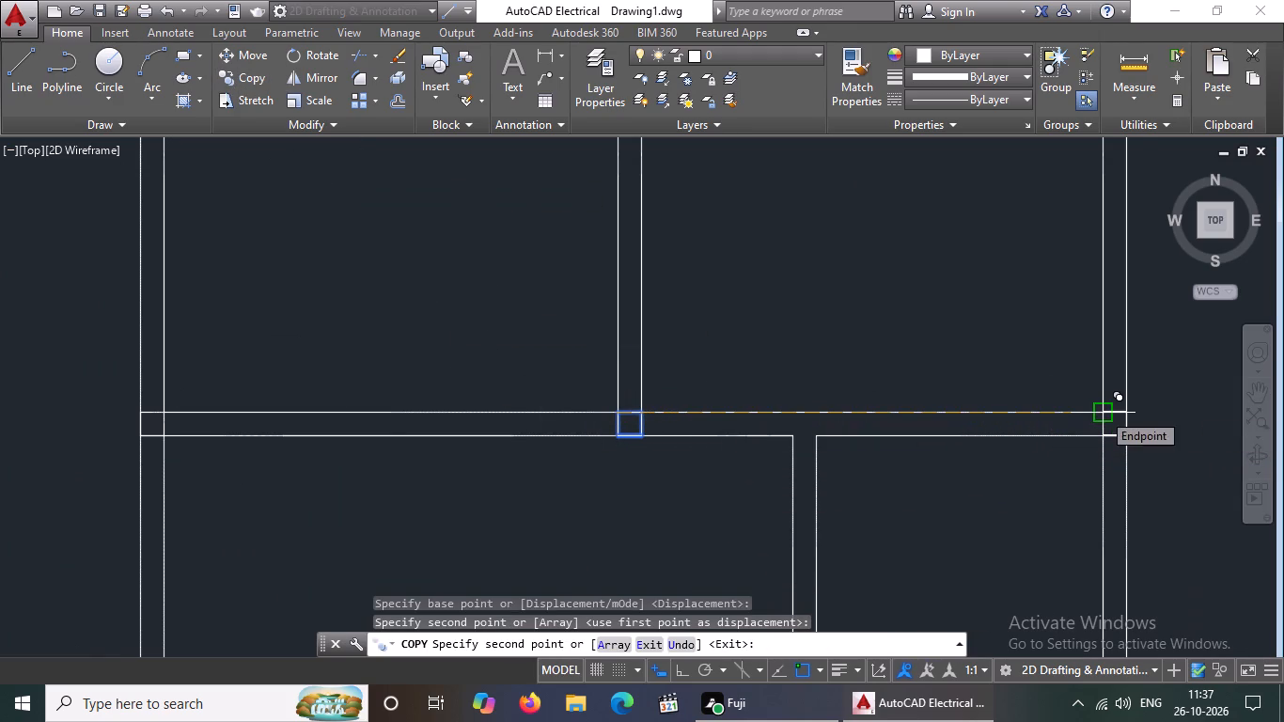
scroll(844, 480, "down", 1)
key("Escape")
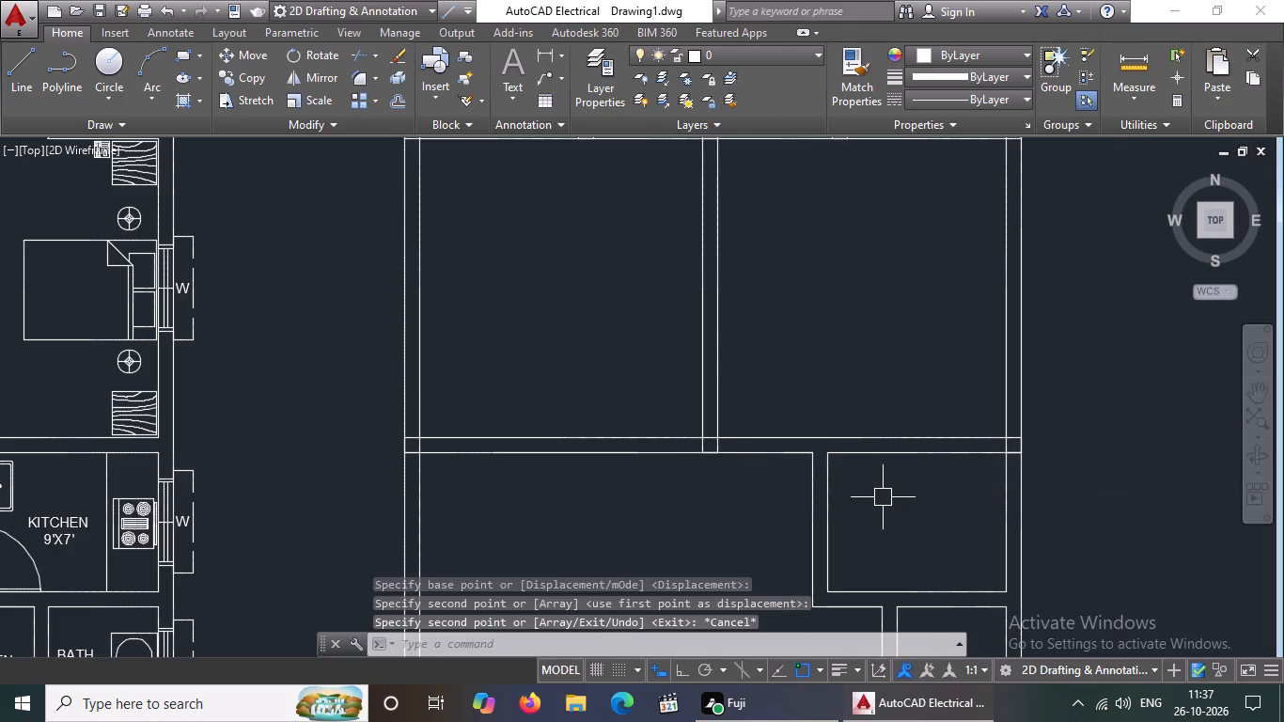
scroll(883, 497, "down", 2)
key("Escape")
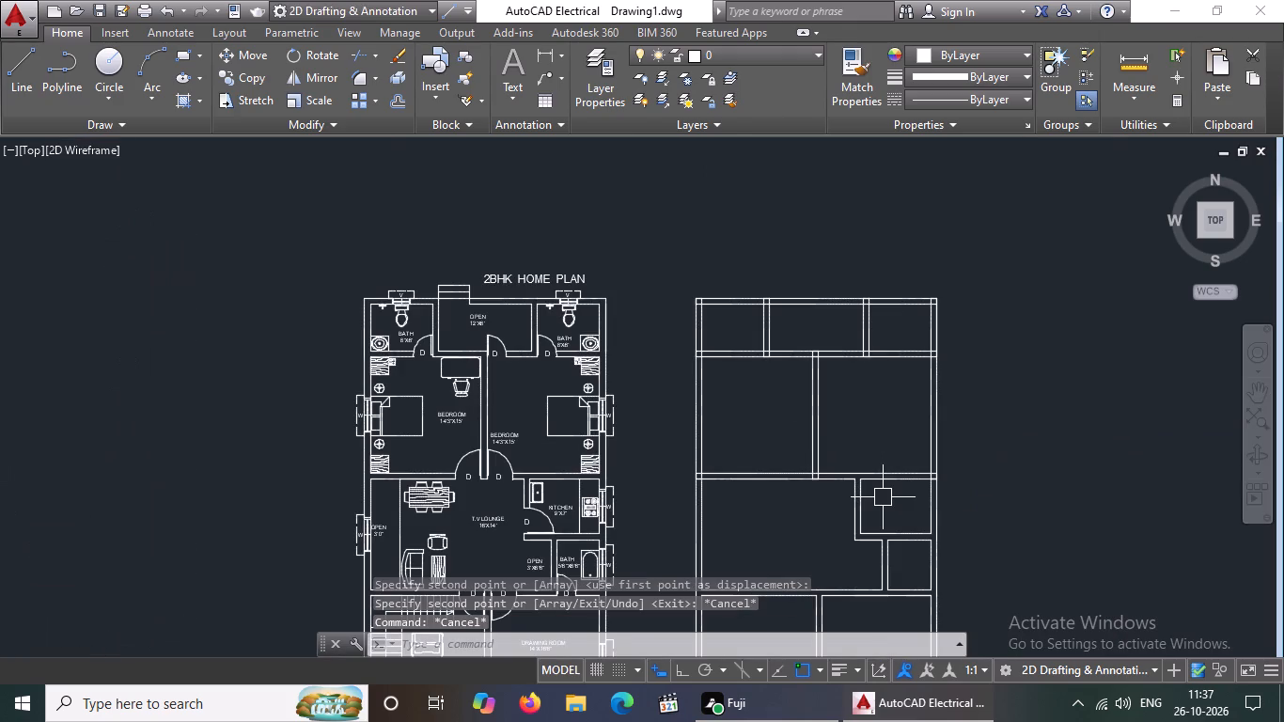
Copy the column square at the bedroom partition's south end to the north end of the kitchen's west wall.
scroll(902, 483, "up", 2)
left_click(628, 432)
left_click(713, 480)
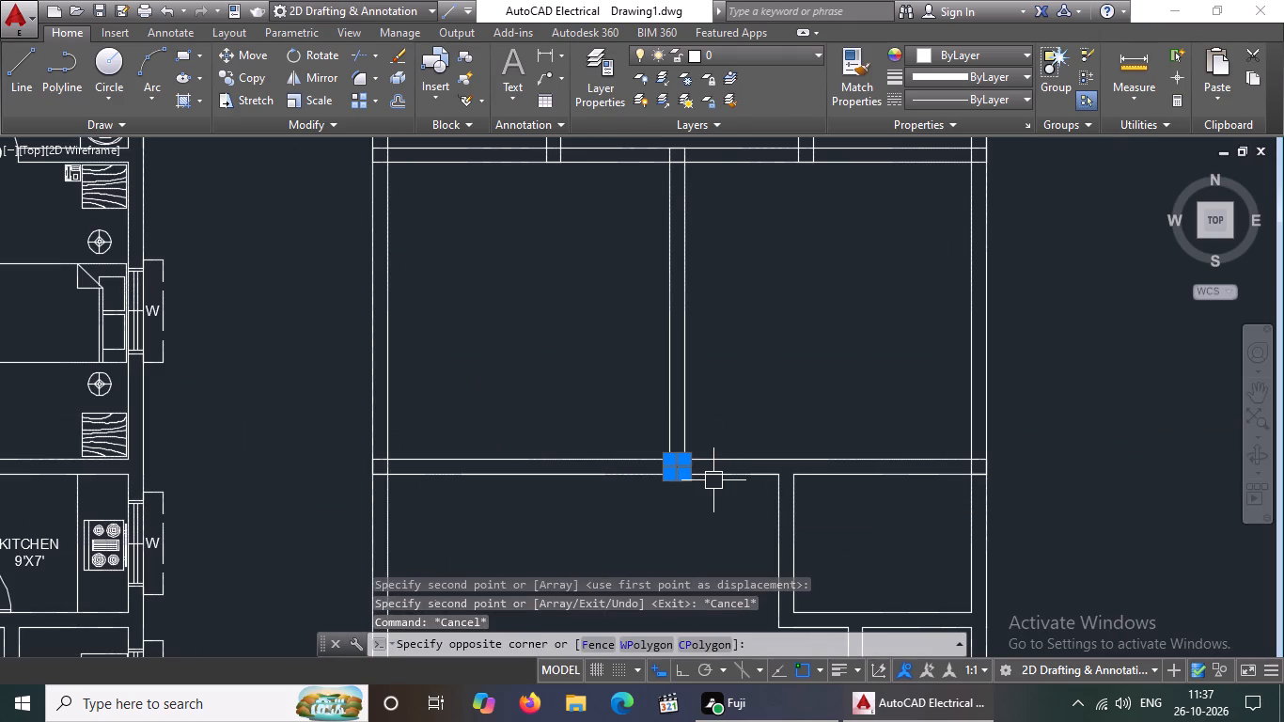
type("CO")
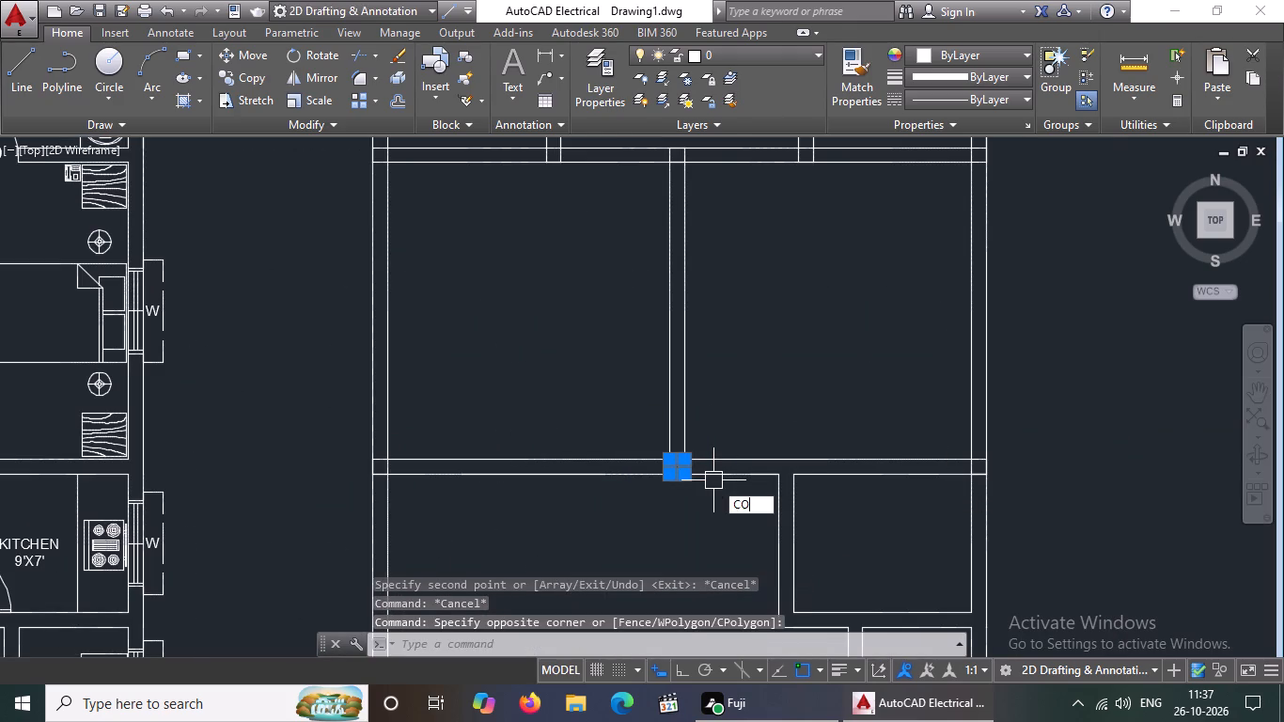
key("Return")
left_click_drag(687, 474, 704, 475)
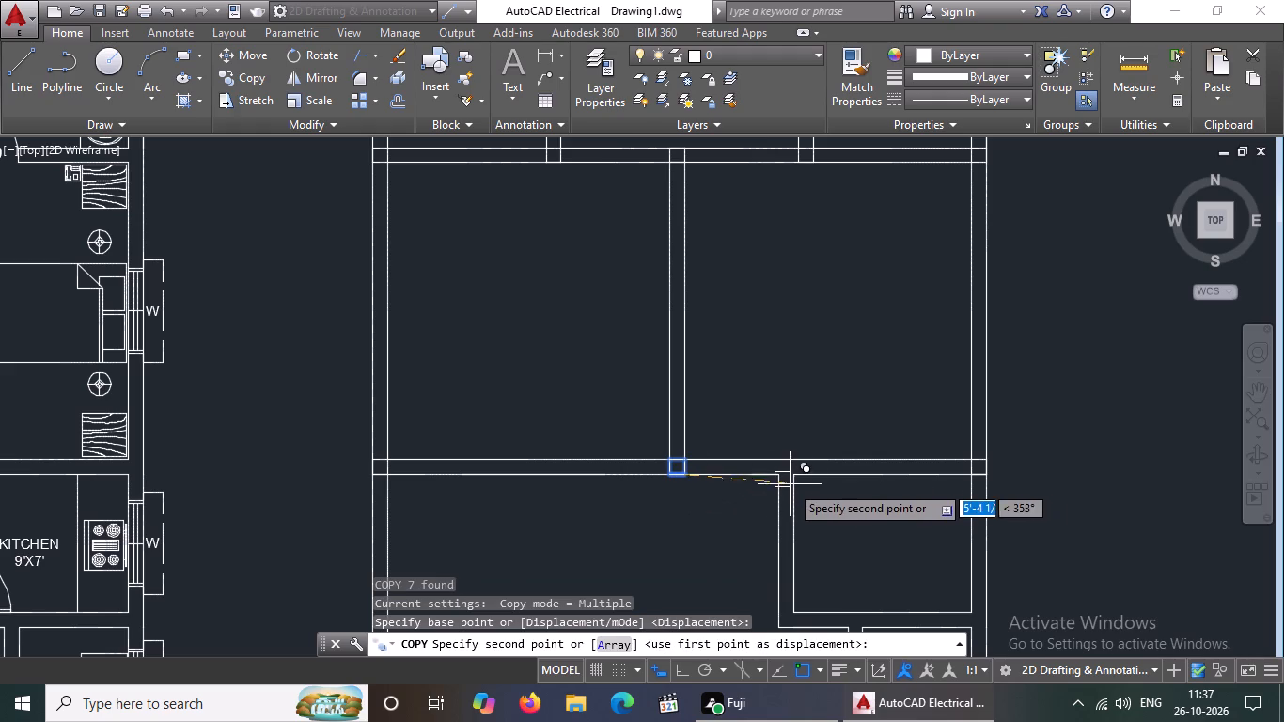
left_click(797, 473)
scroll(795, 487, "down", 3)
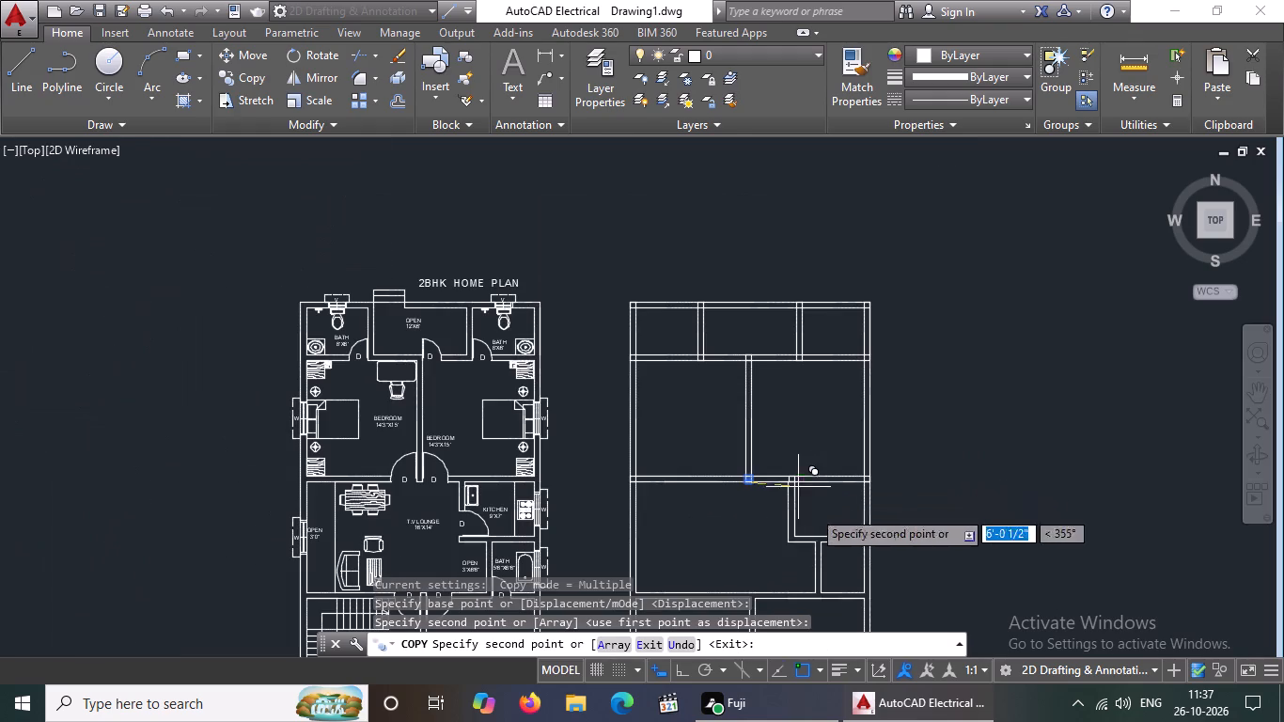
key("F1")
key("Escape")
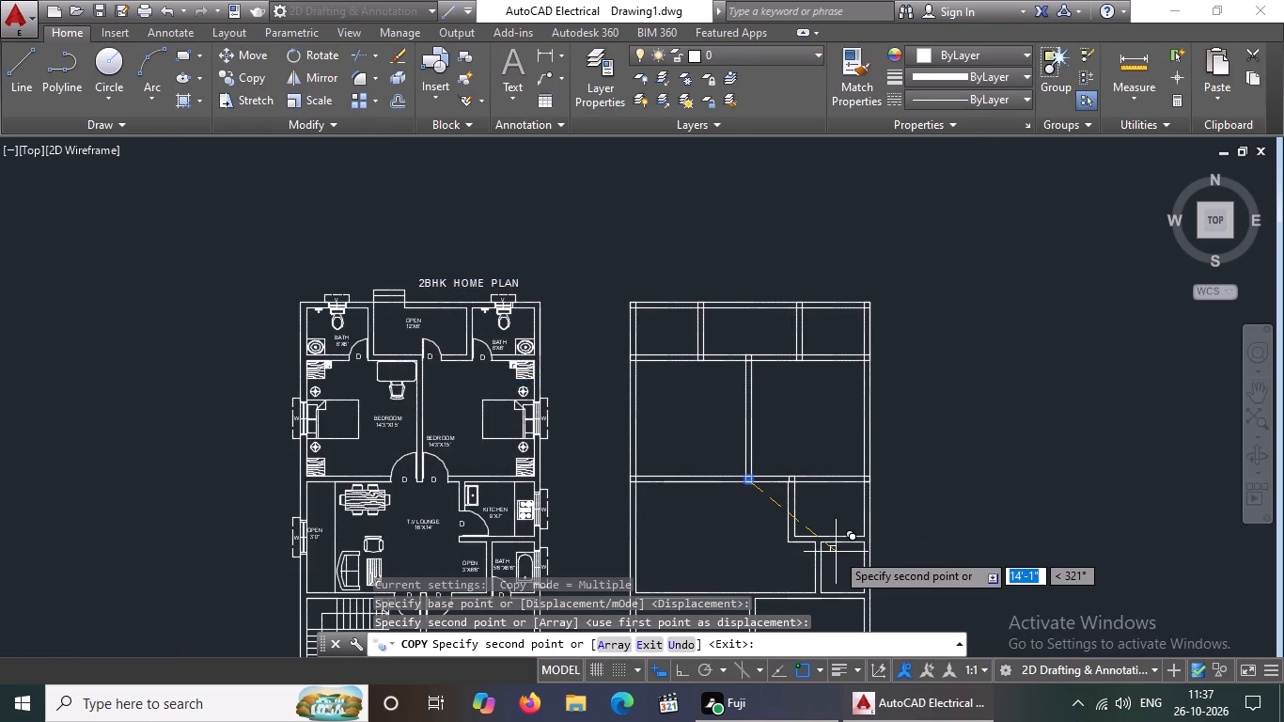
Delete the two lines of the short wall west of the bath in the eastern bare-wall plan.
key("Escape")
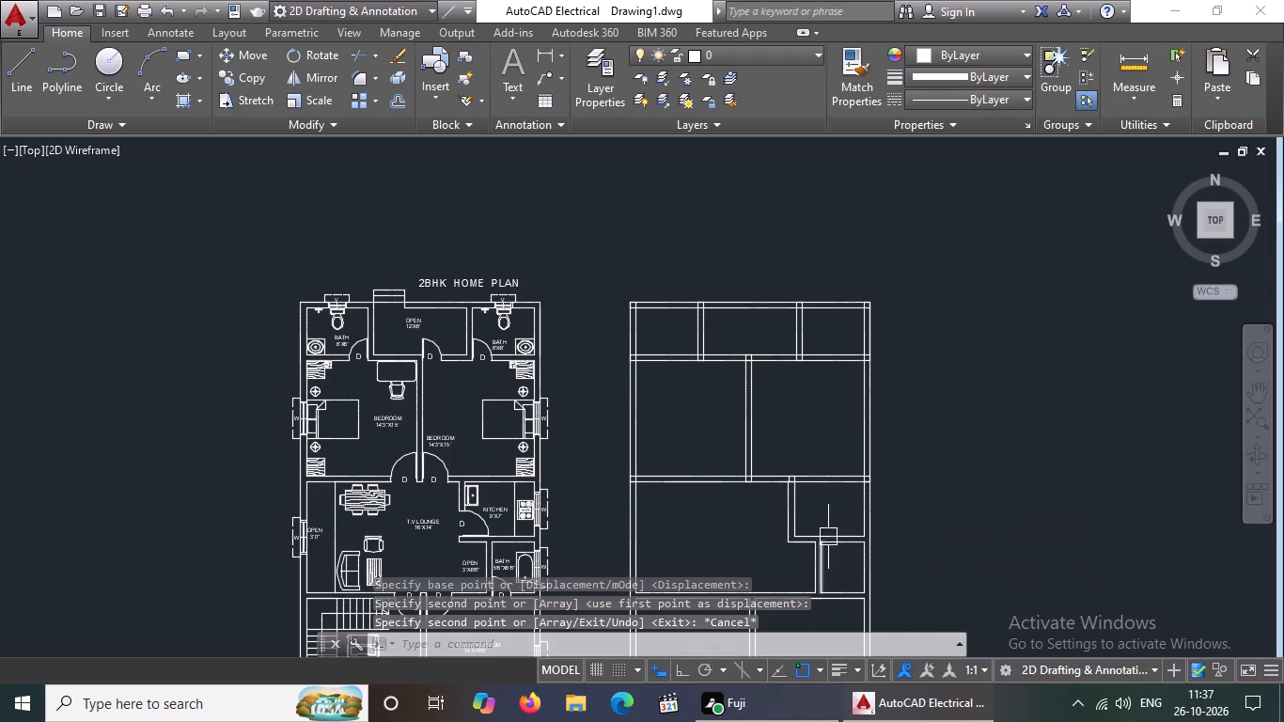
middle_click_drag(830, 492, 853, 412)
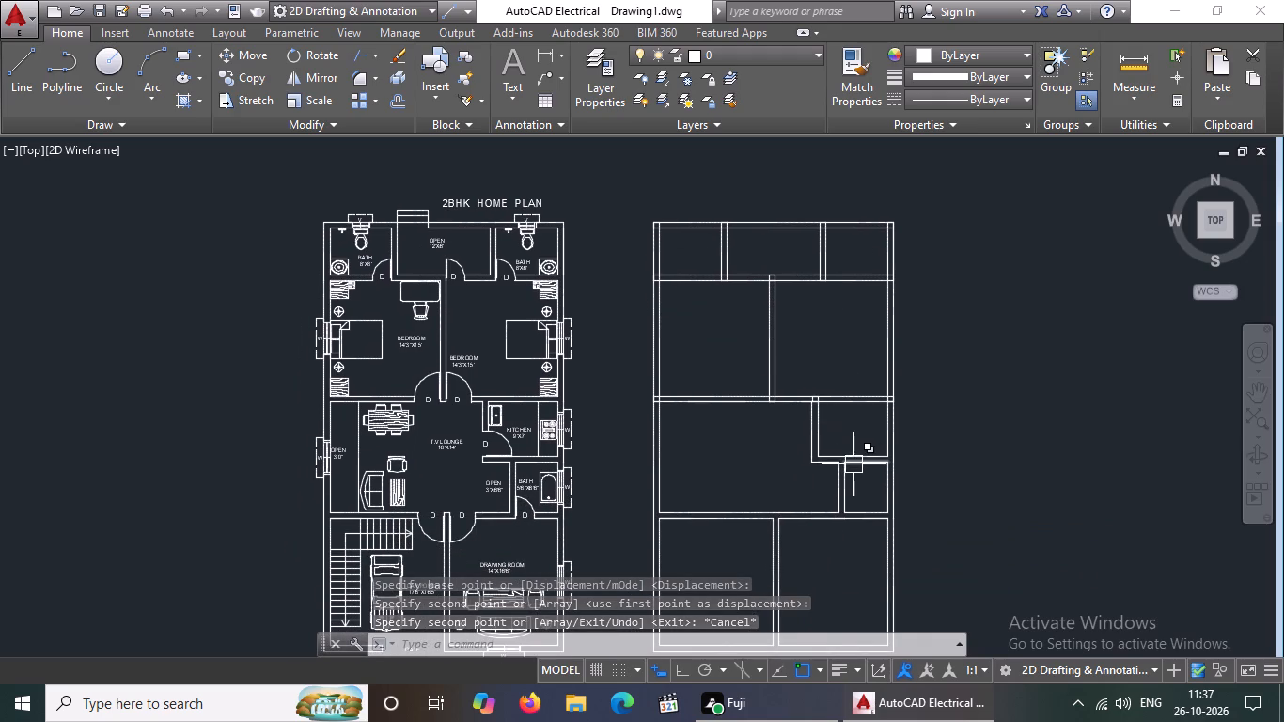
scroll(853, 470, "up", 2)
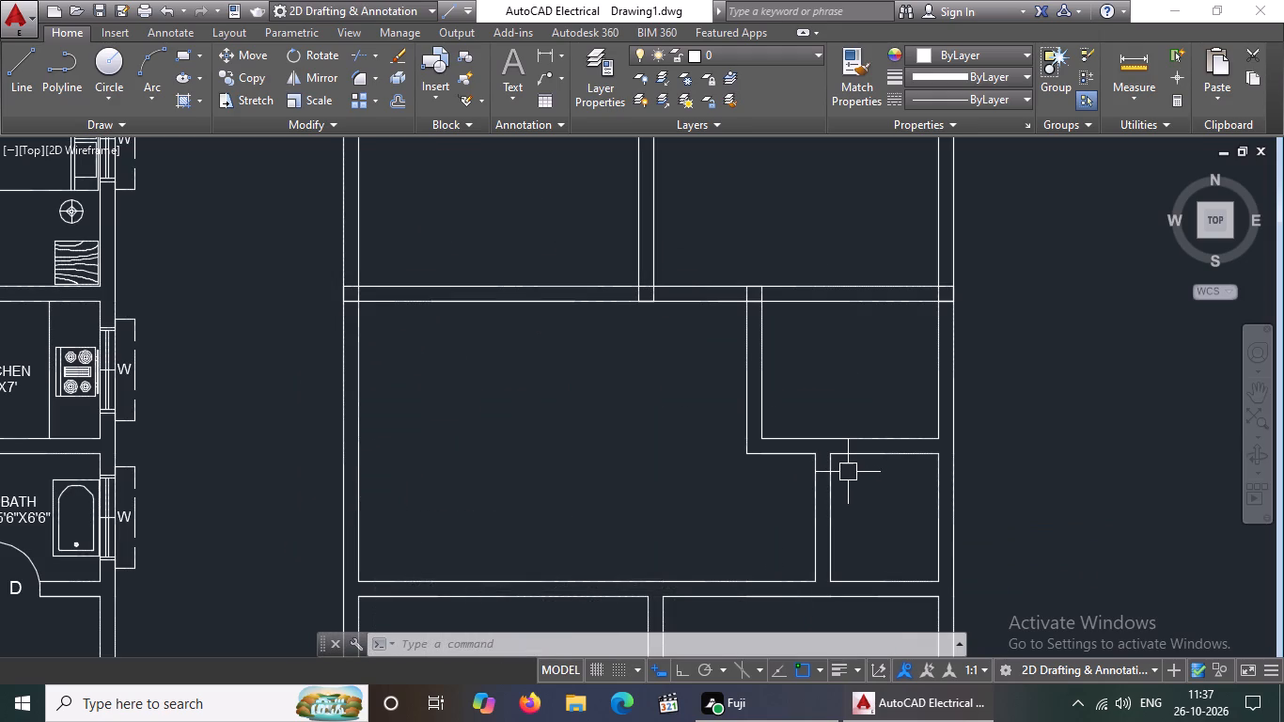
scroll(843, 472, "down", 1)
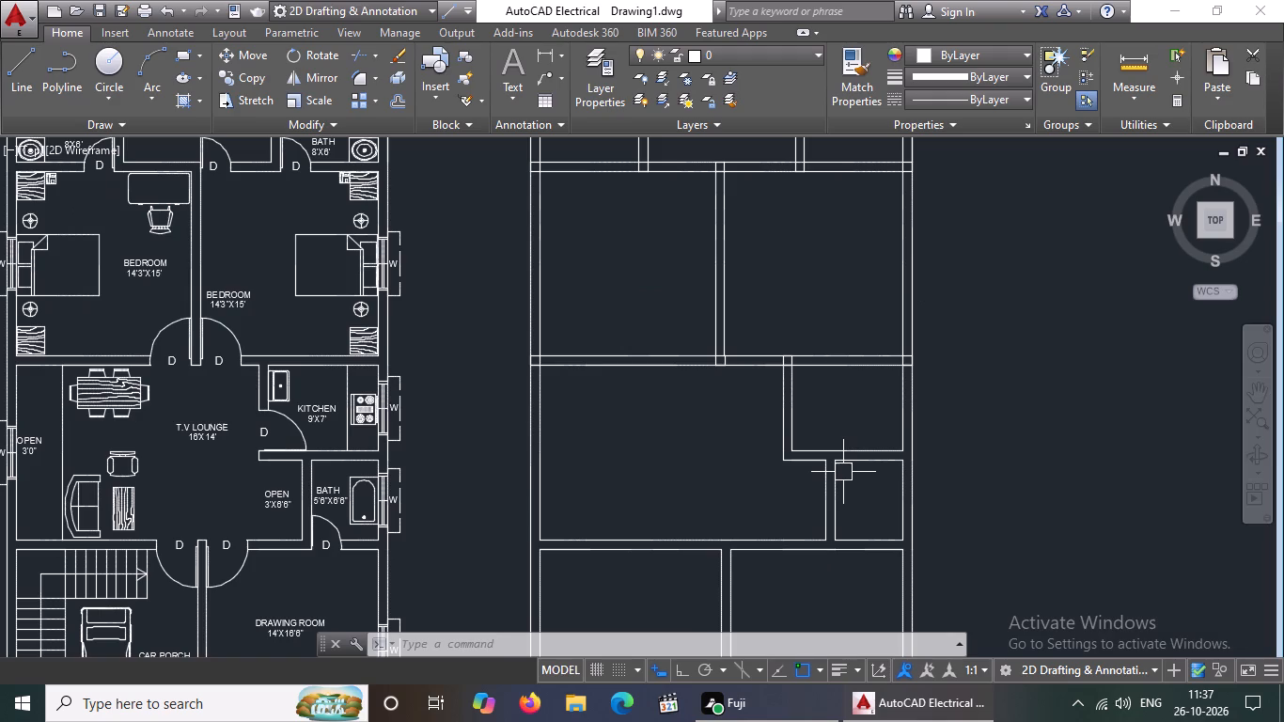
middle_click_drag(829, 433, 744, 495)
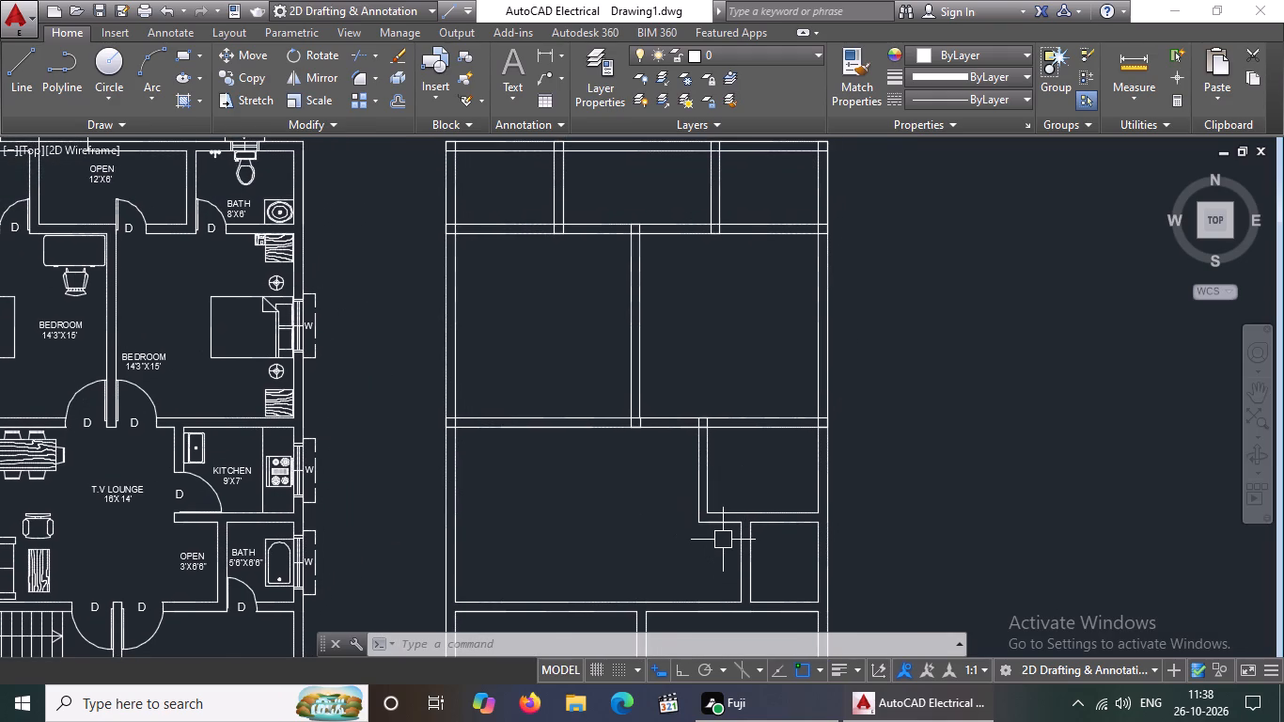
scroll(723, 537, "down", 1)
scroll(743, 589, "up", 1)
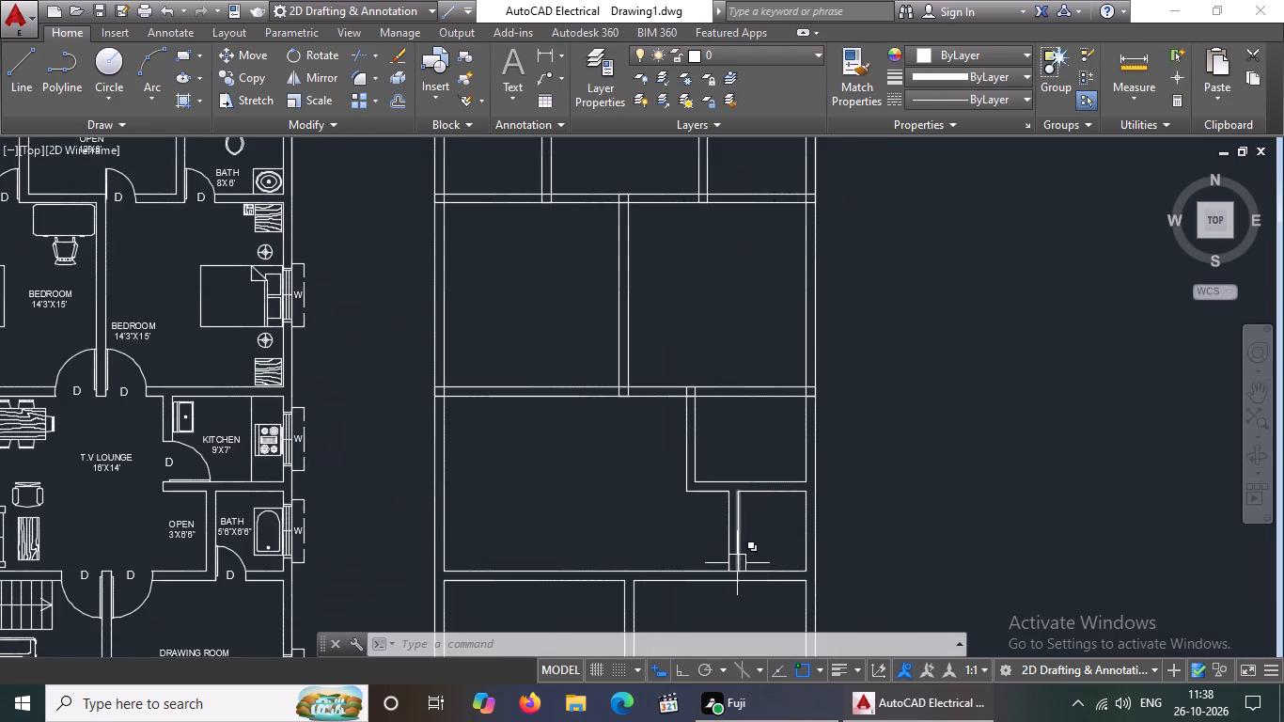
scroll(736, 562, "up", 2)
left_click(670, 303)
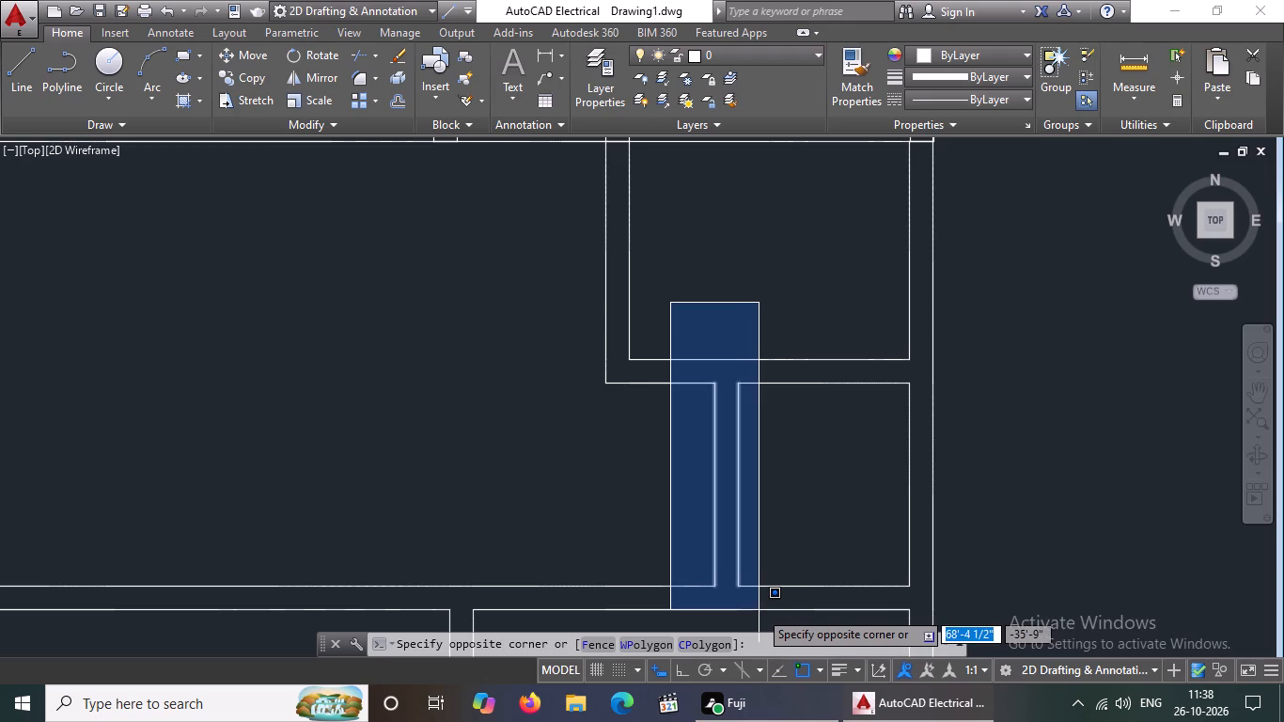
left_click(759, 606)
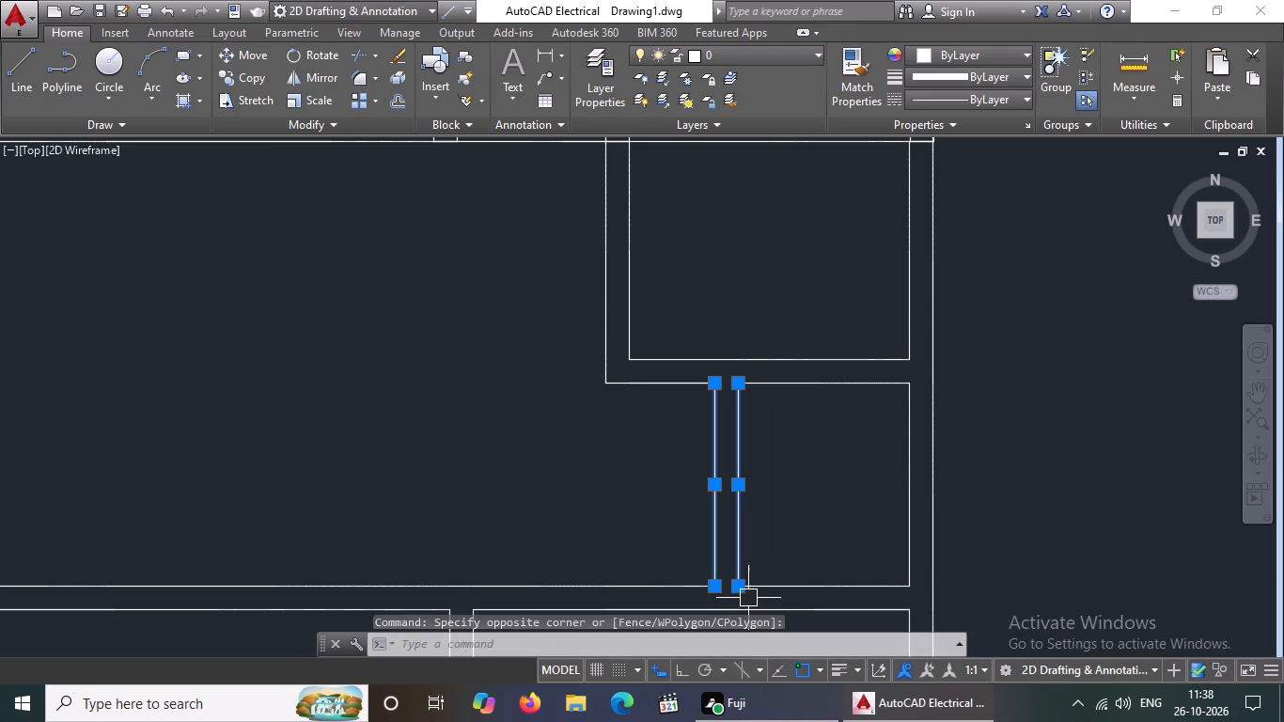
key("Delete")
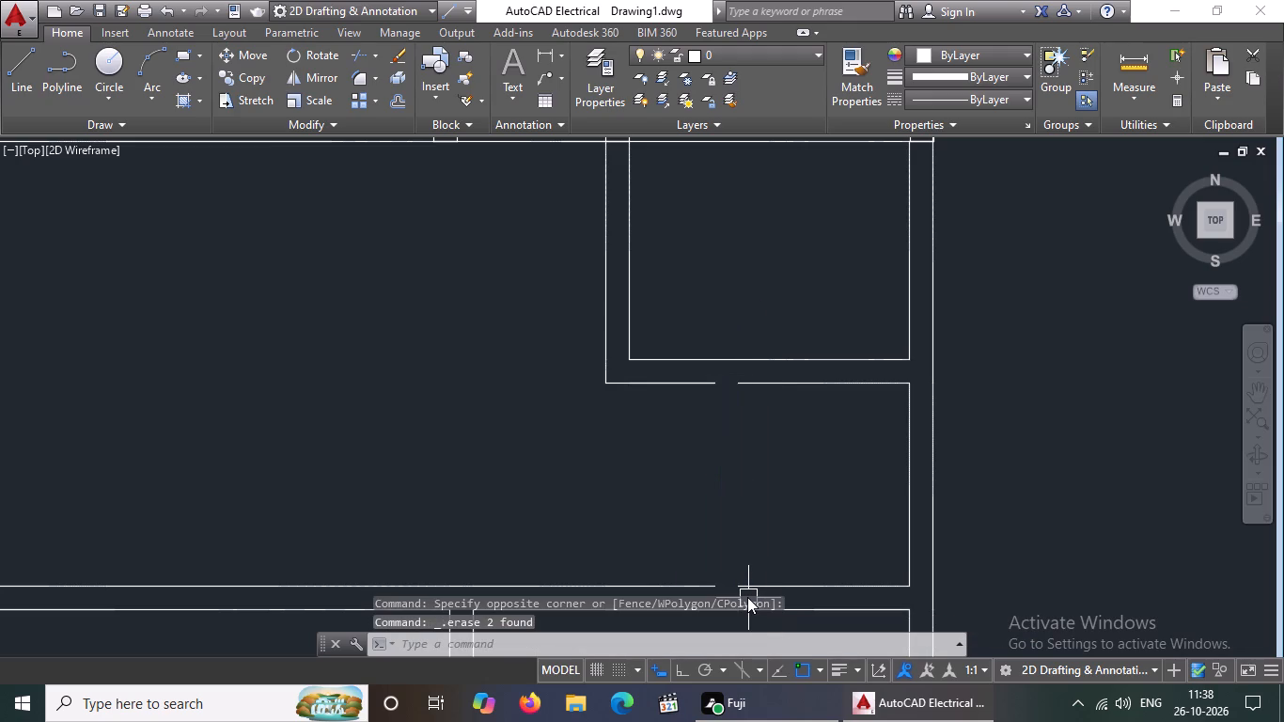
Extend the bath's north and south wall lines across the gaps left by the deleted wall.
key("e")
type("X")
key("space")
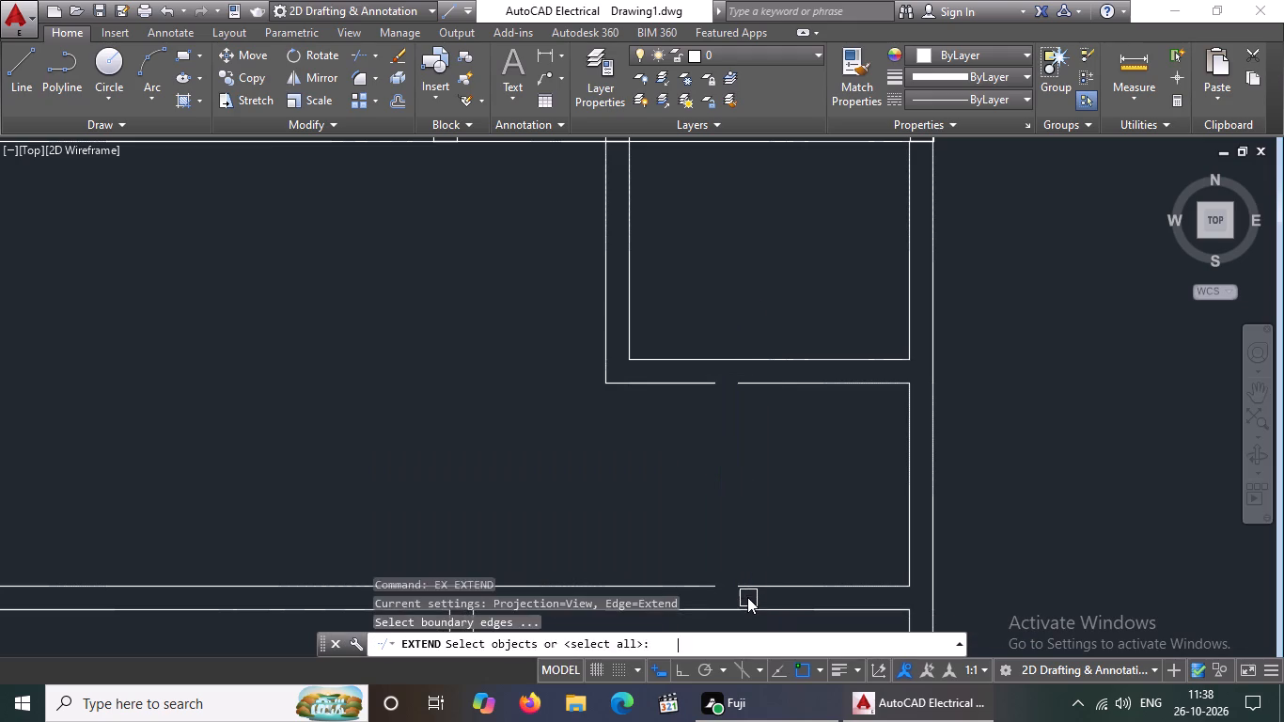
key("space")
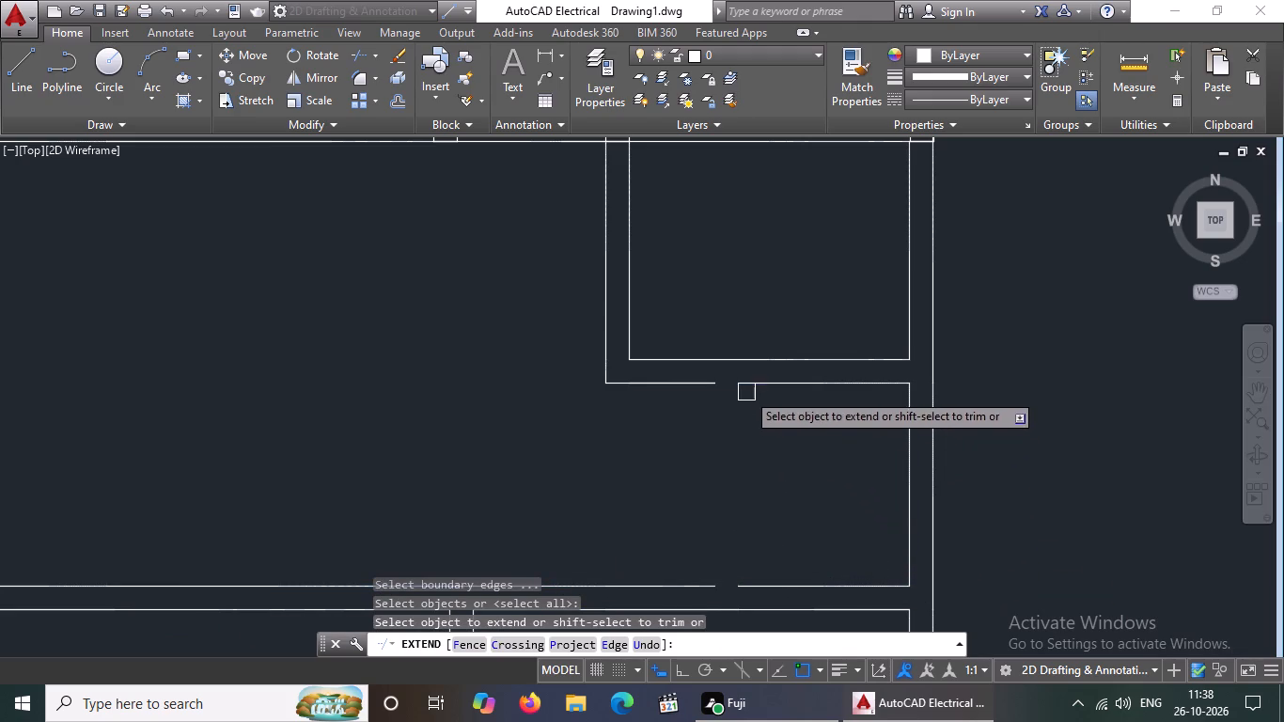
left_click(754, 383)
left_click(759, 589)
scroll(775, 529, "down", 3)
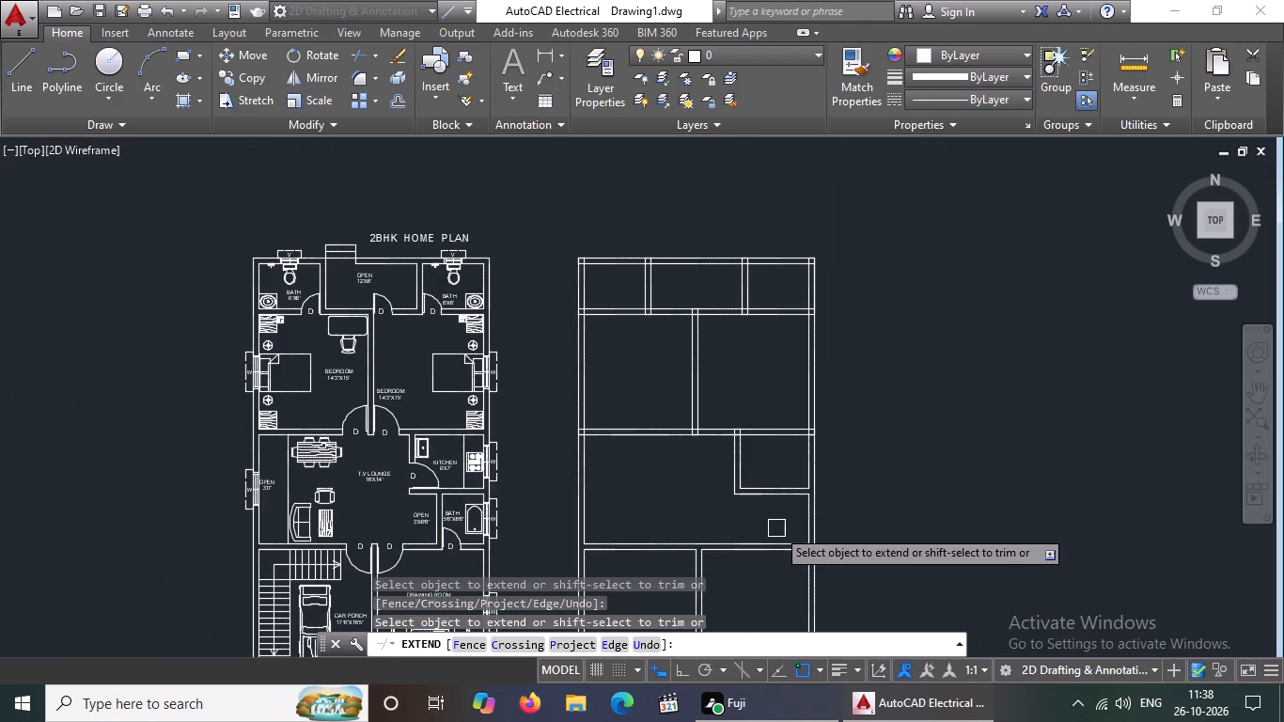
scroll(749, 515, "up", 2)
key("Escape")
Extend both lines of the kitchen's west wall south to the T.V. lounge's south wall.
type("EX")
key("space")
key("space")
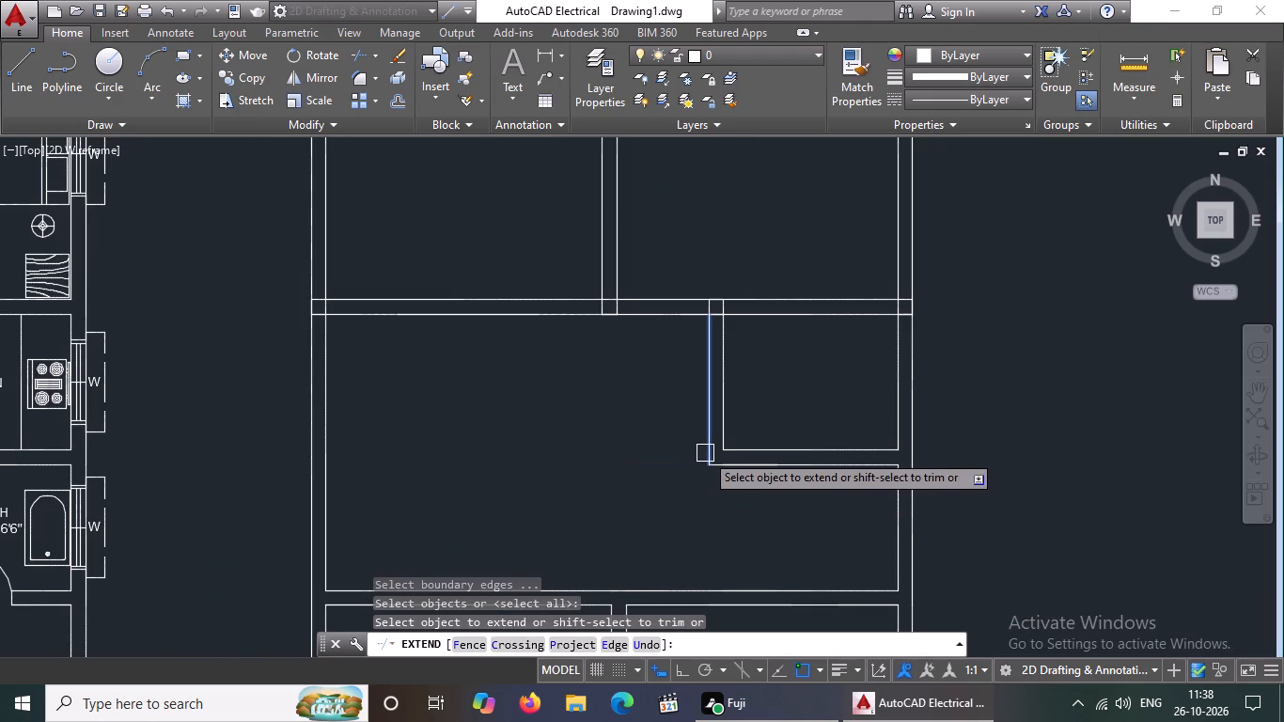
left_click(705, 453)
left_click(727, 435)
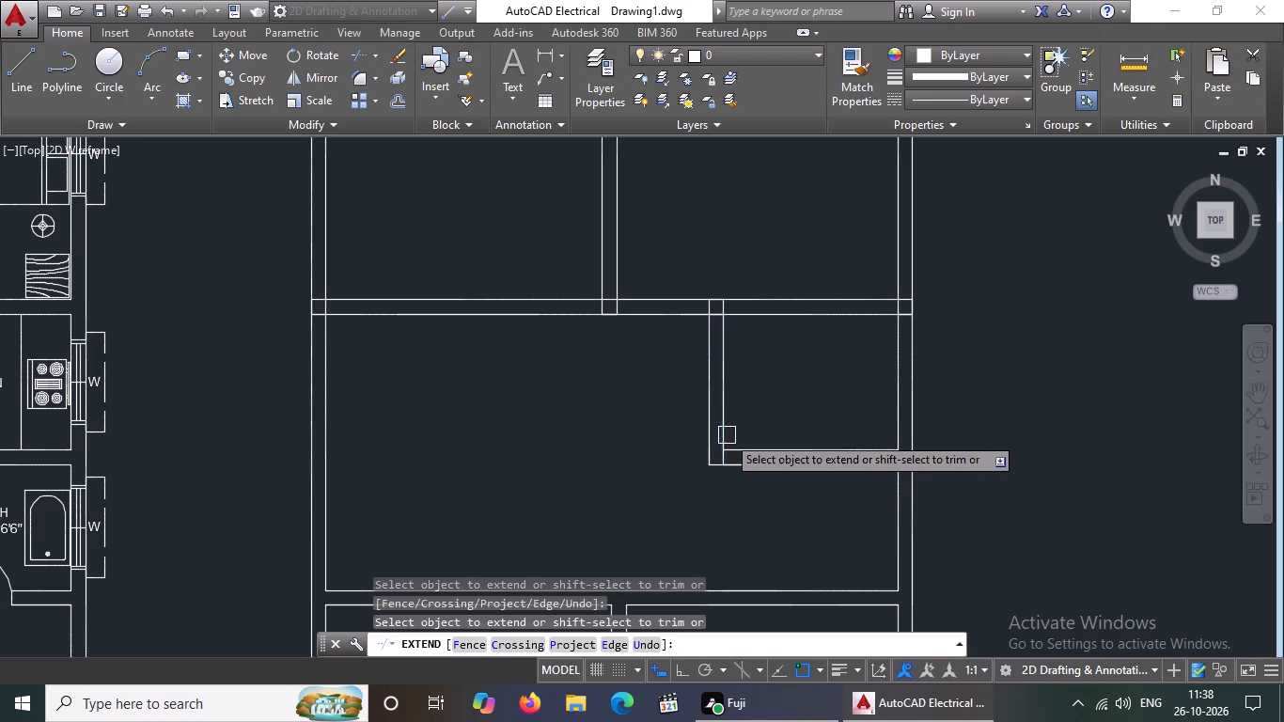
left_click(728, 440)
left_click(728, 480)
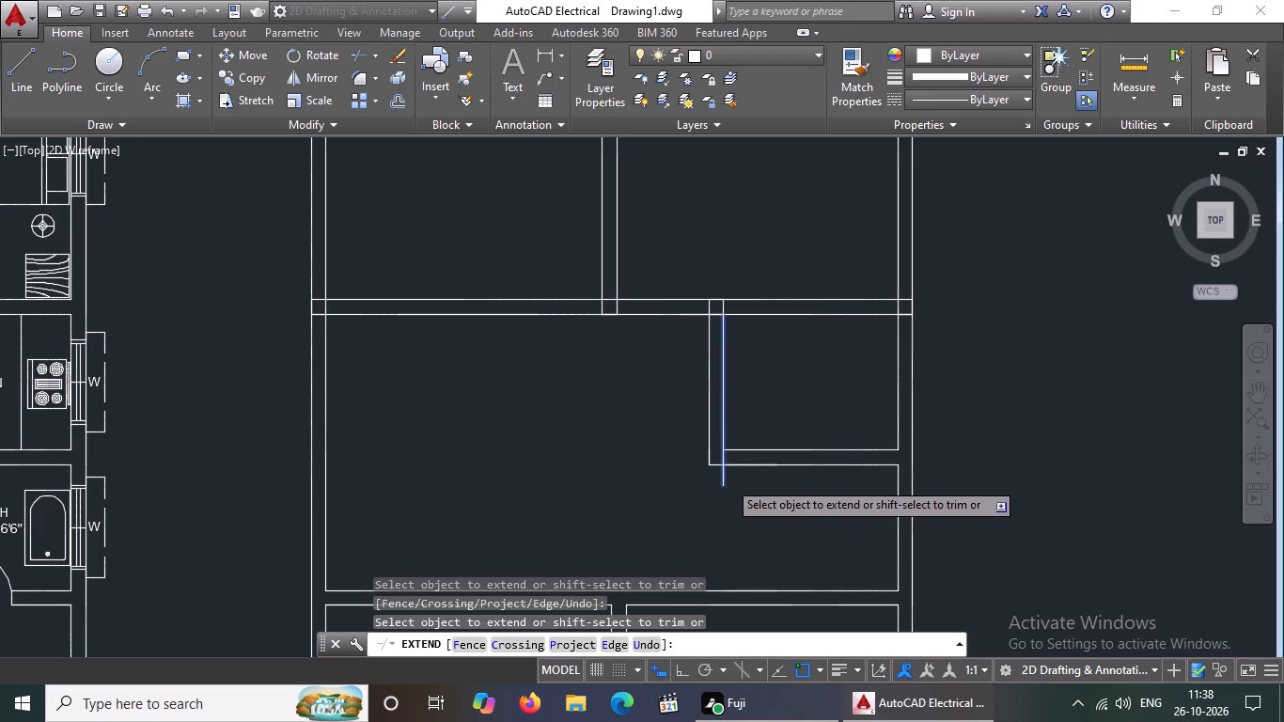
left_click(708, 442)
left_click(714, 482)
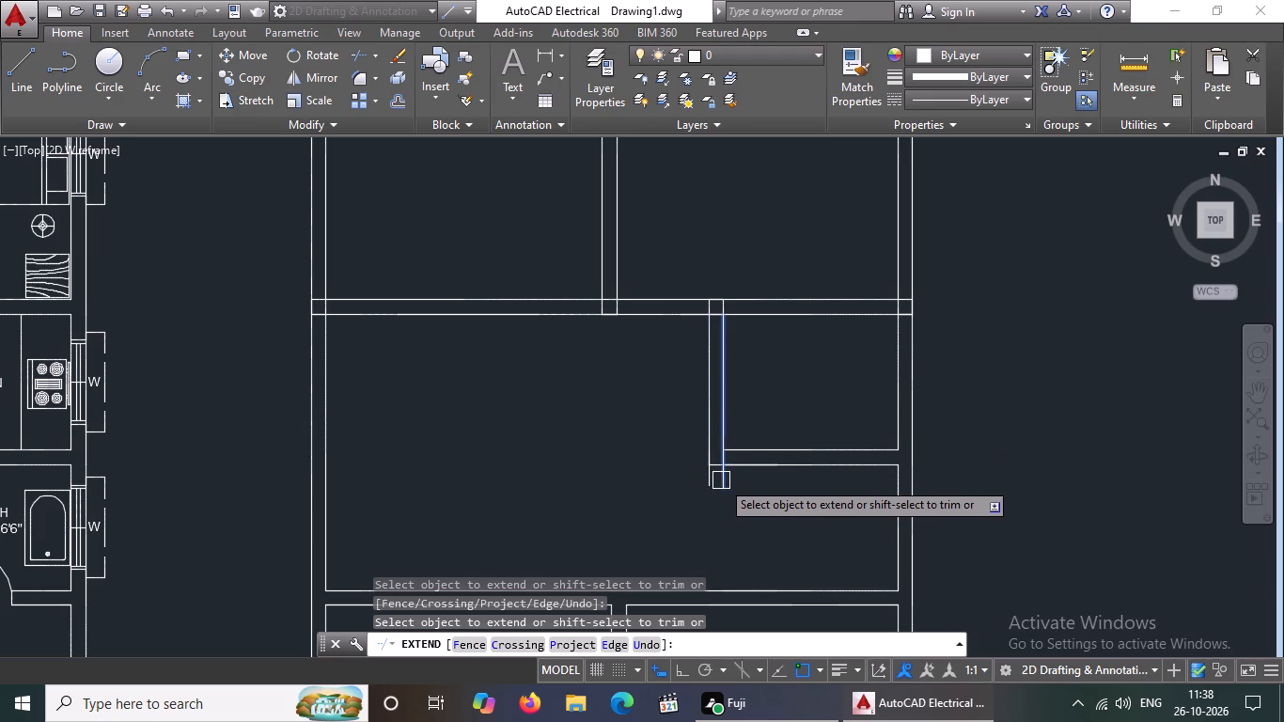
left_click(728, 475)
left_click(728, 485)
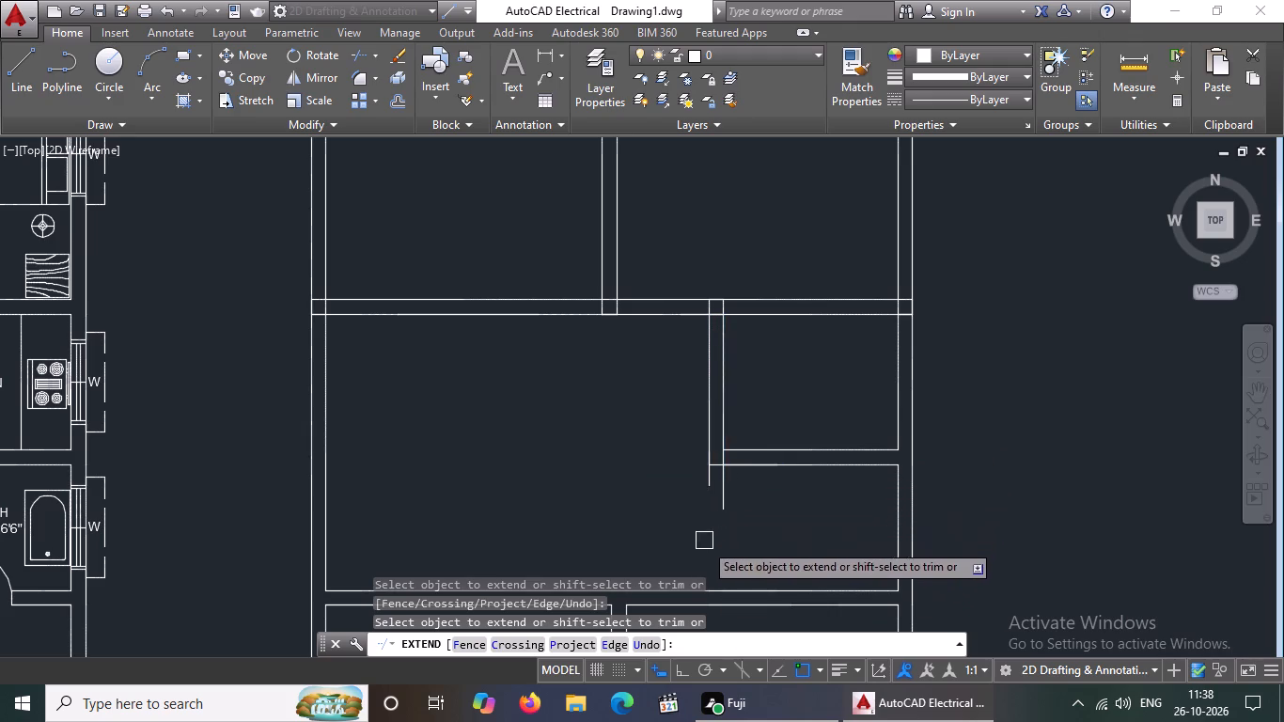
left_click(702, 478)
left_click_drag(706, 485, 712, 494)
left_click(723, 507)
left_click_drag(706, 494, 718, 522)
left_click(713, 510)
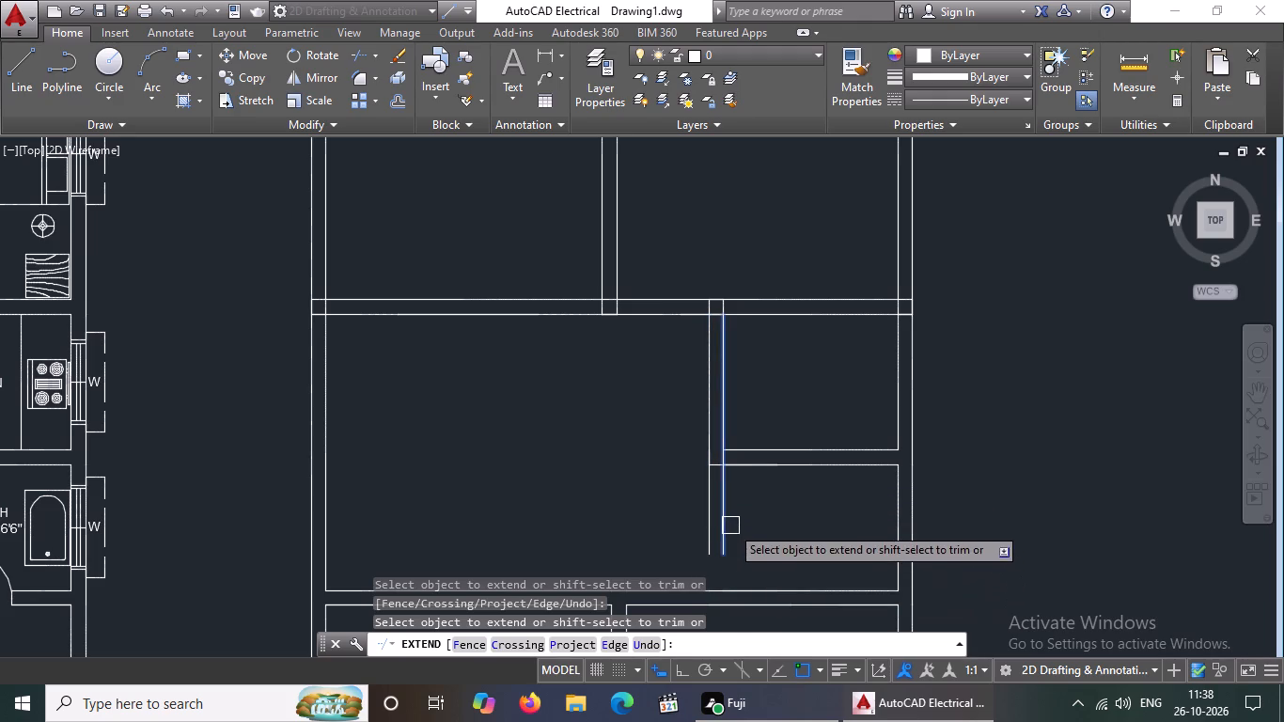
left_click_drag(728, 523, 729, 534)
left_click(705, 538)
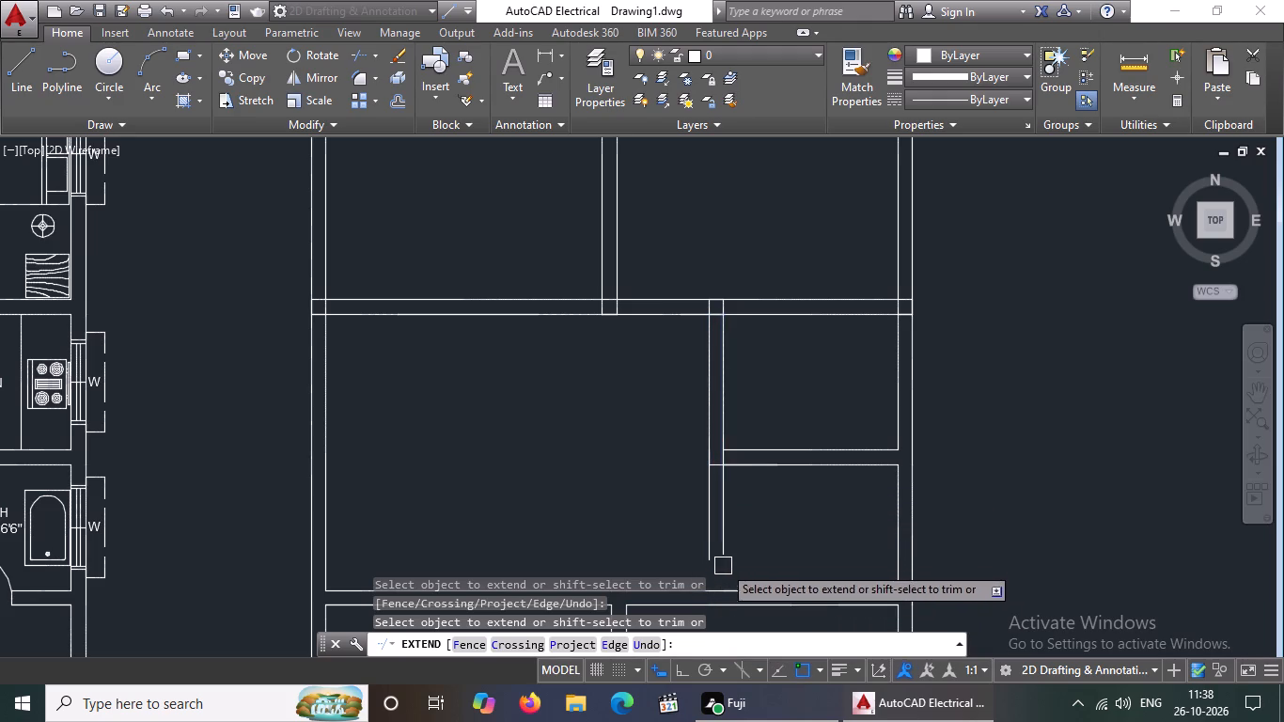
left_click(725, 547)
scroll(724, 540, "down", 4)
scroll(721, 556, "up", 5)
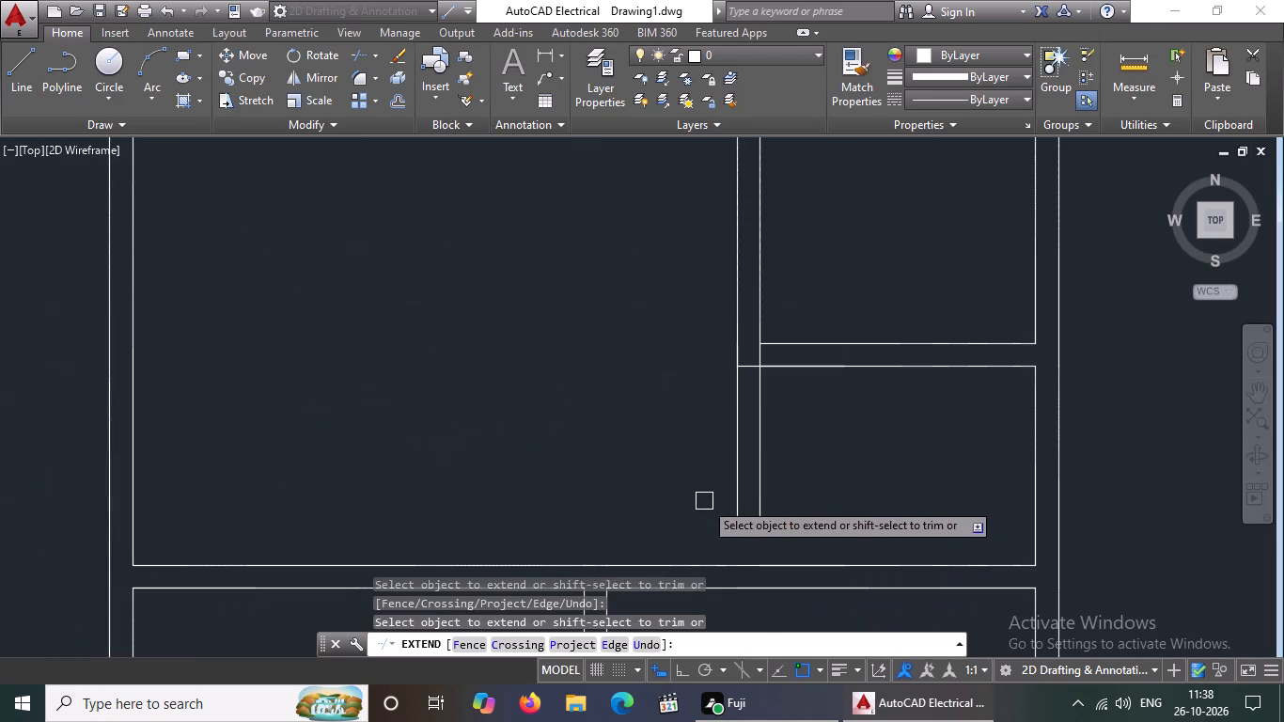
left_click(739, 479)
left_click(758, 492)
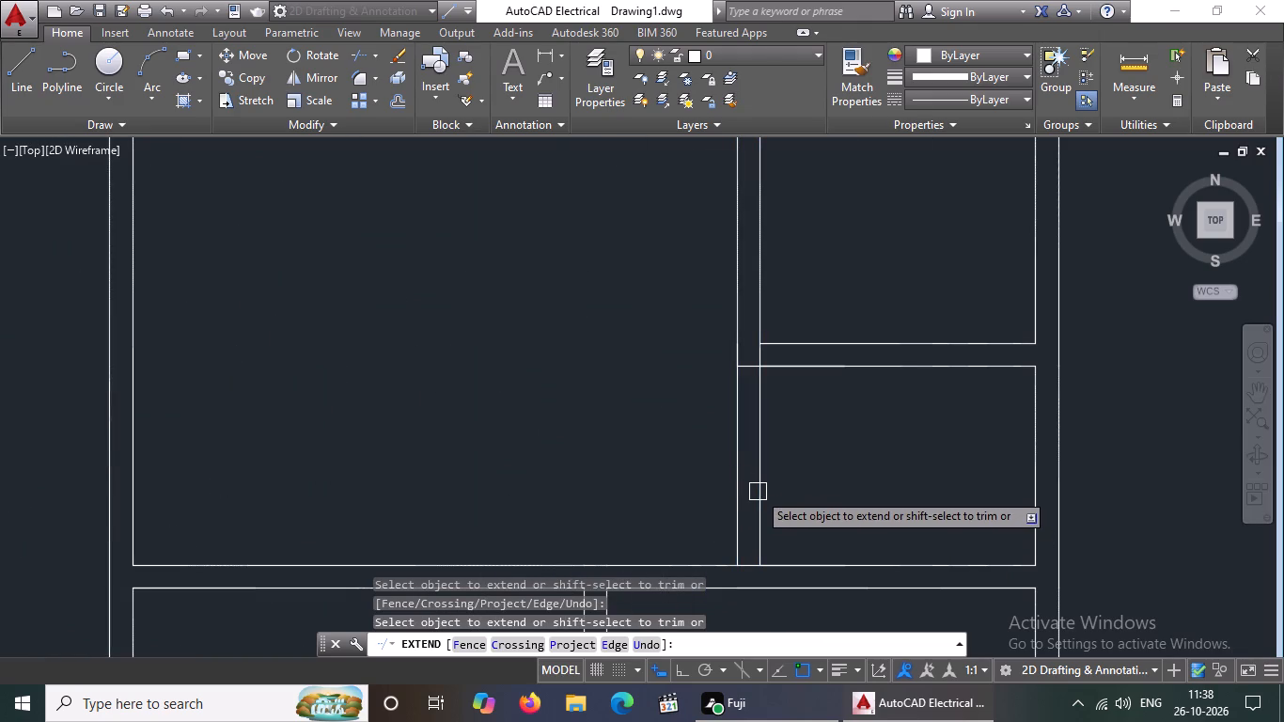
key("Escape")
Trim the wall lines crossing the extended wall's junctions with the kitchen's south wall and the lounge's south wall.
type("TR")
key("Return")
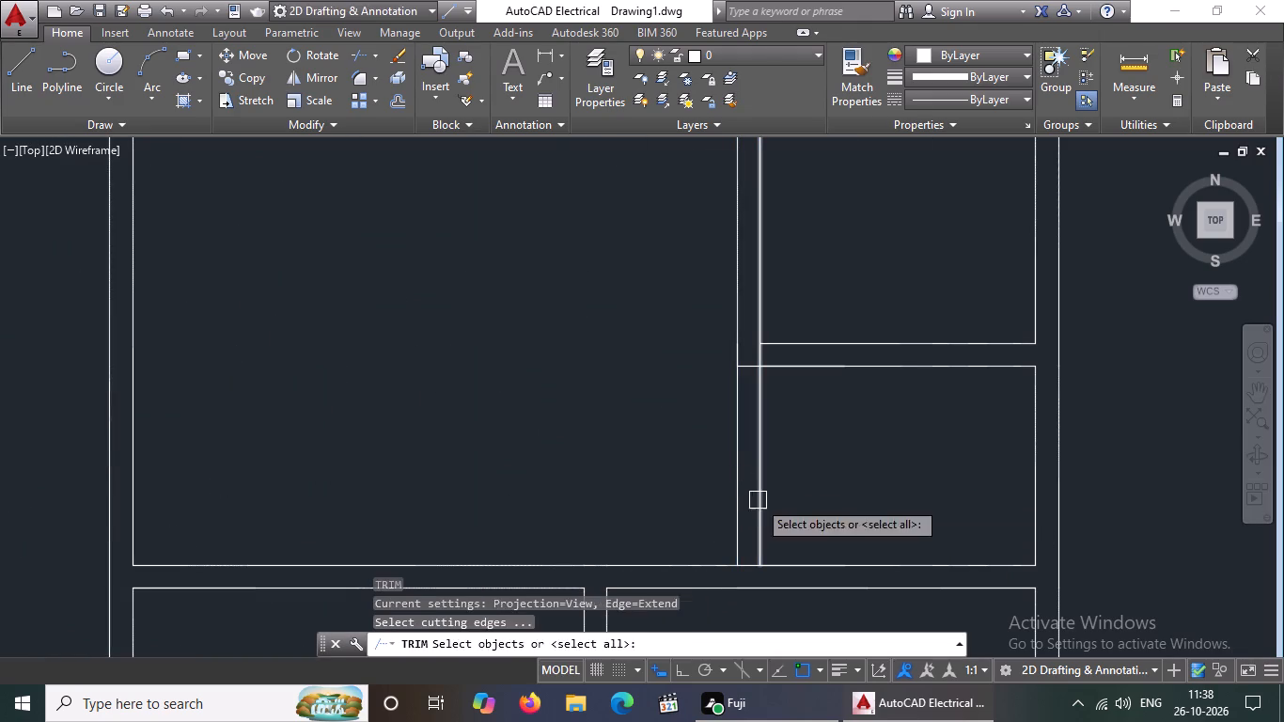
key("Return")
scroll(739, 381, "up", 1)
left_click(749, 355)
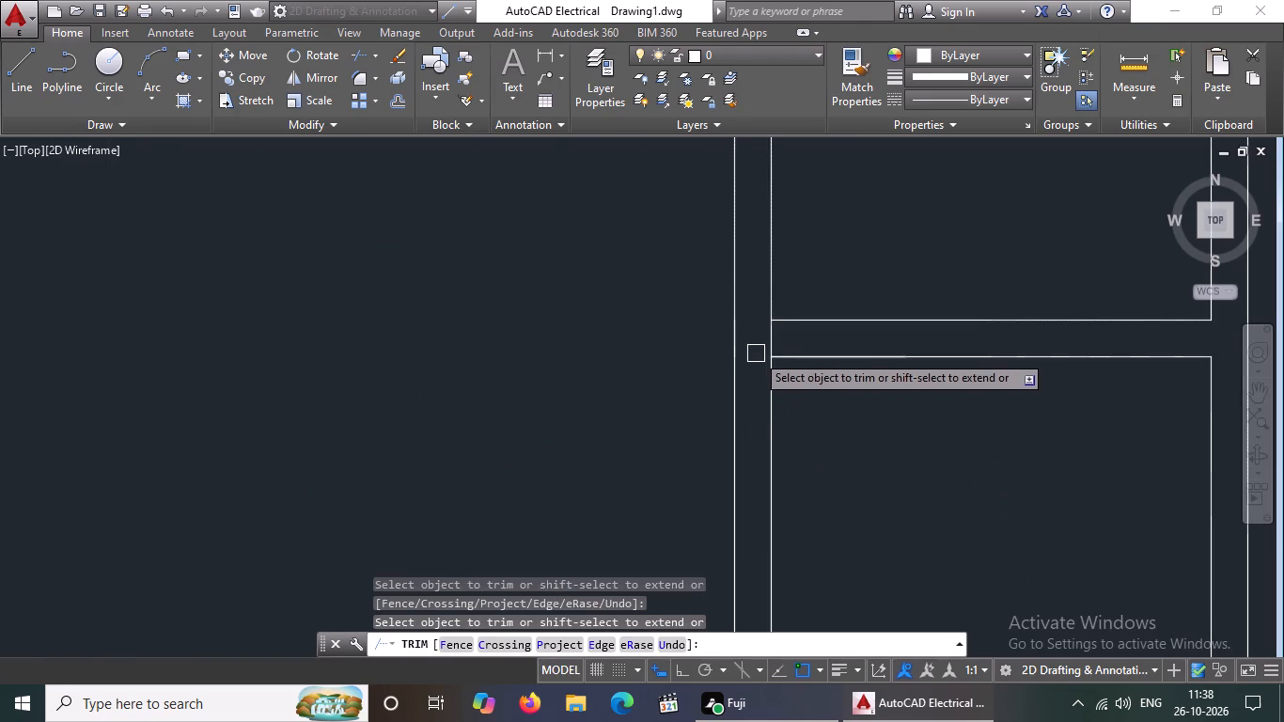
left_click(775, 342)
scroll(781, 360, "down", 2)
scroll(775, 506, "up", 2)
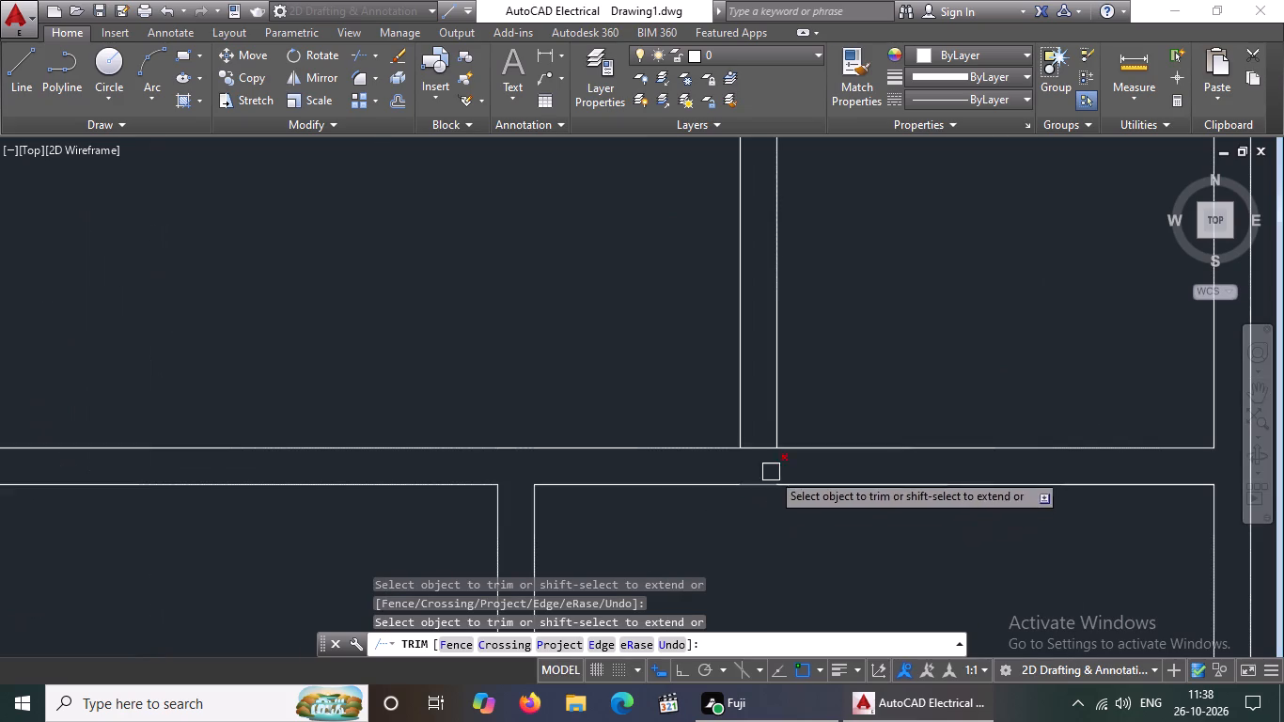
left_click(762, 444)
scroll(790, 447, "down", 3)
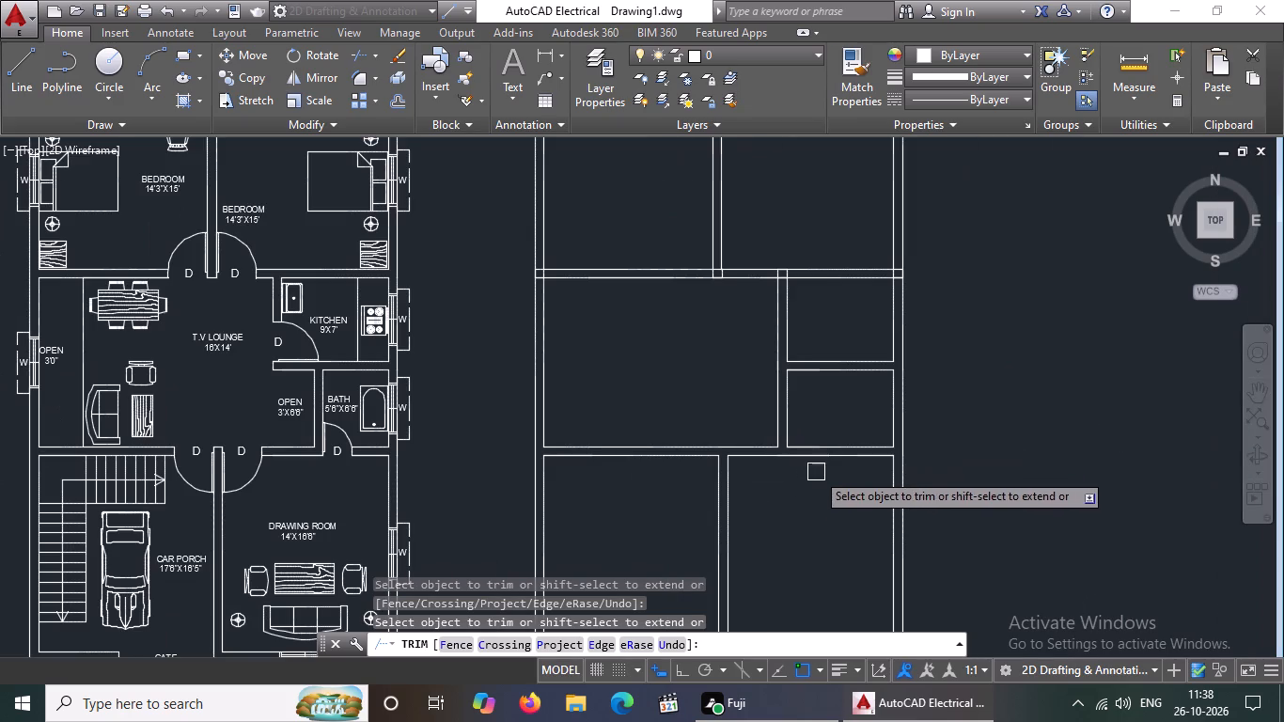
scroll(802, 248, "down", 2)
key("Escape")
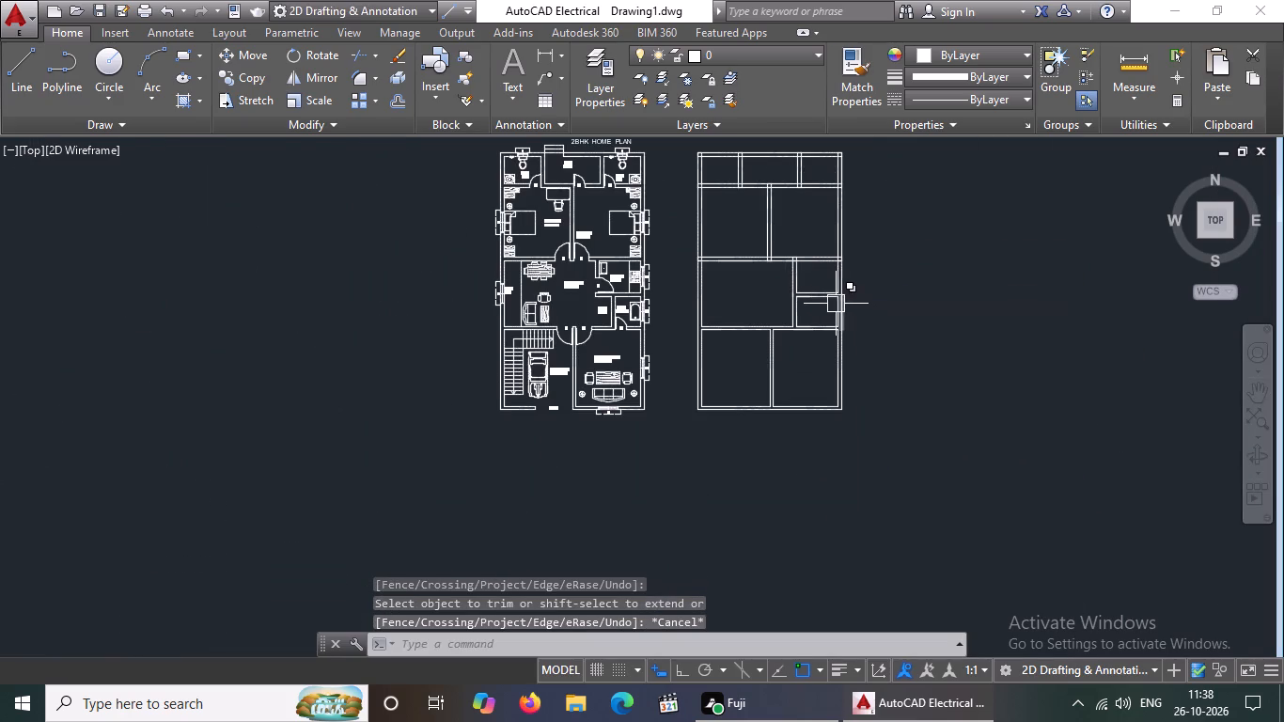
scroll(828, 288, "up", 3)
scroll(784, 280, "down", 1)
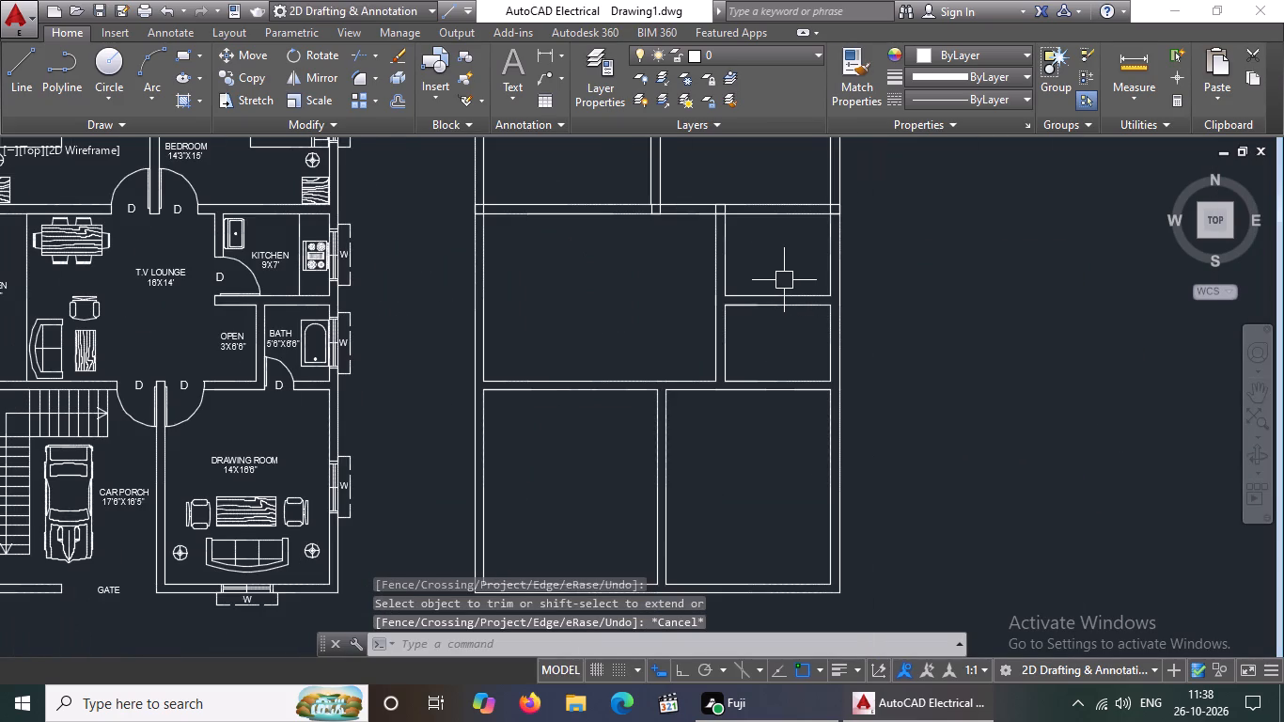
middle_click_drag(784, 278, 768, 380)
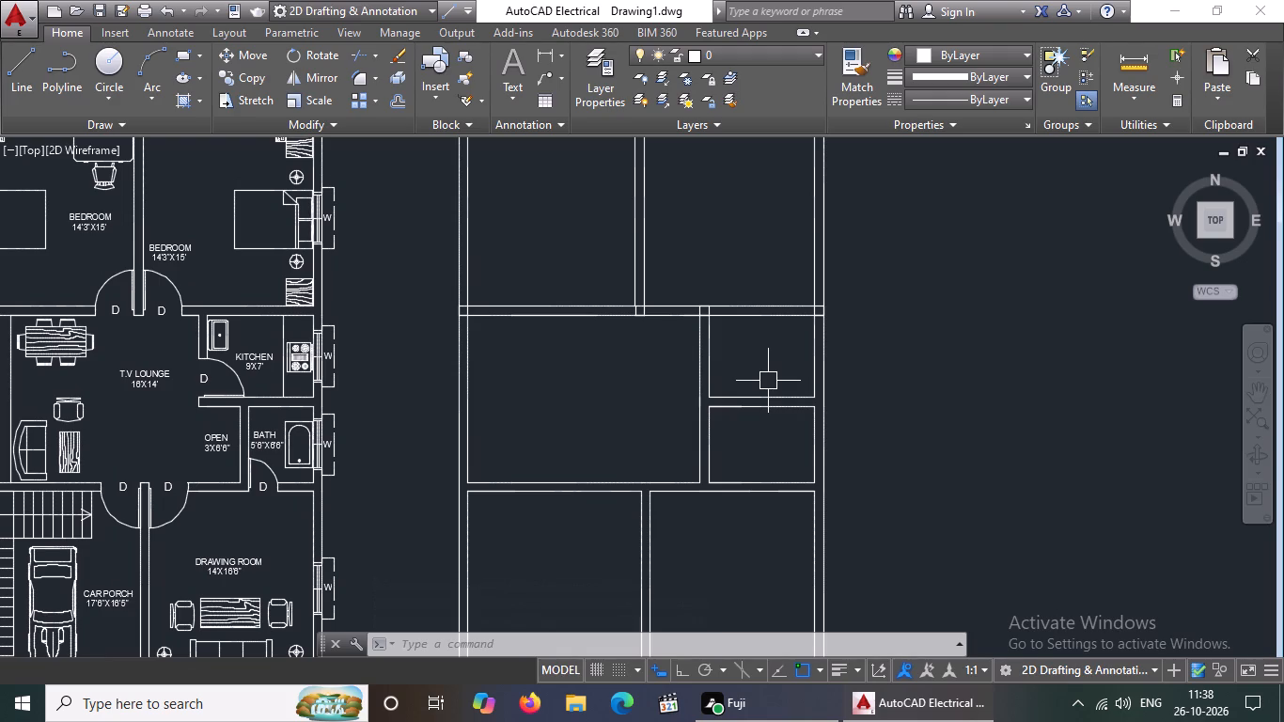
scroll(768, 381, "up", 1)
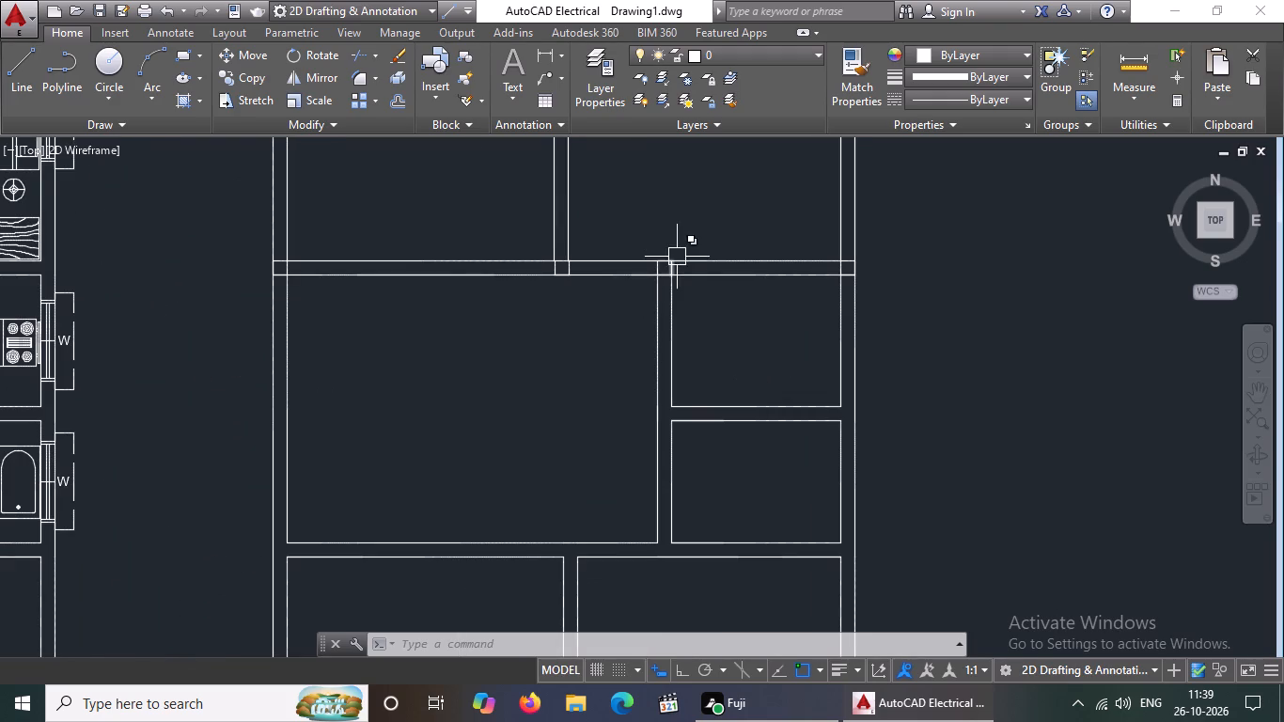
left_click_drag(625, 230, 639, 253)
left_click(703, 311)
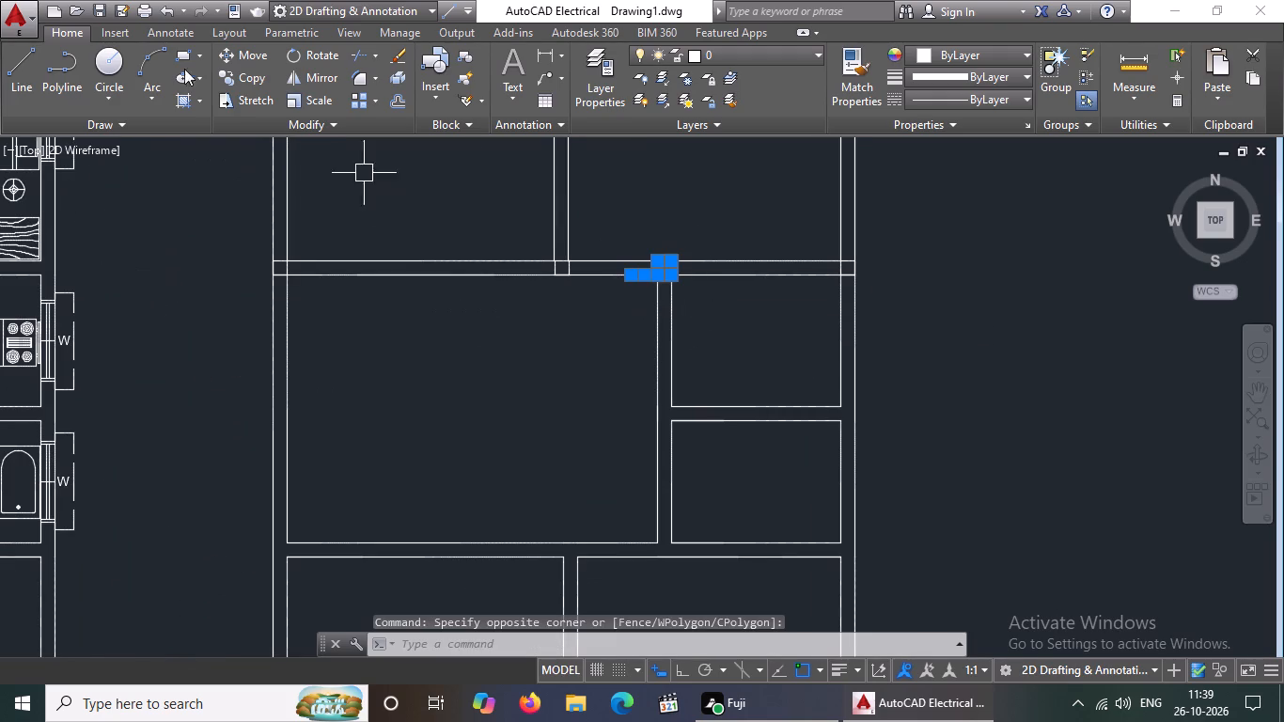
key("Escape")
Copy the column outline at the kitchen's northwest corner south to the junction of the kitchen's west wall and the kitchen–bath wall.
scroll(636, 275, "up", 3)
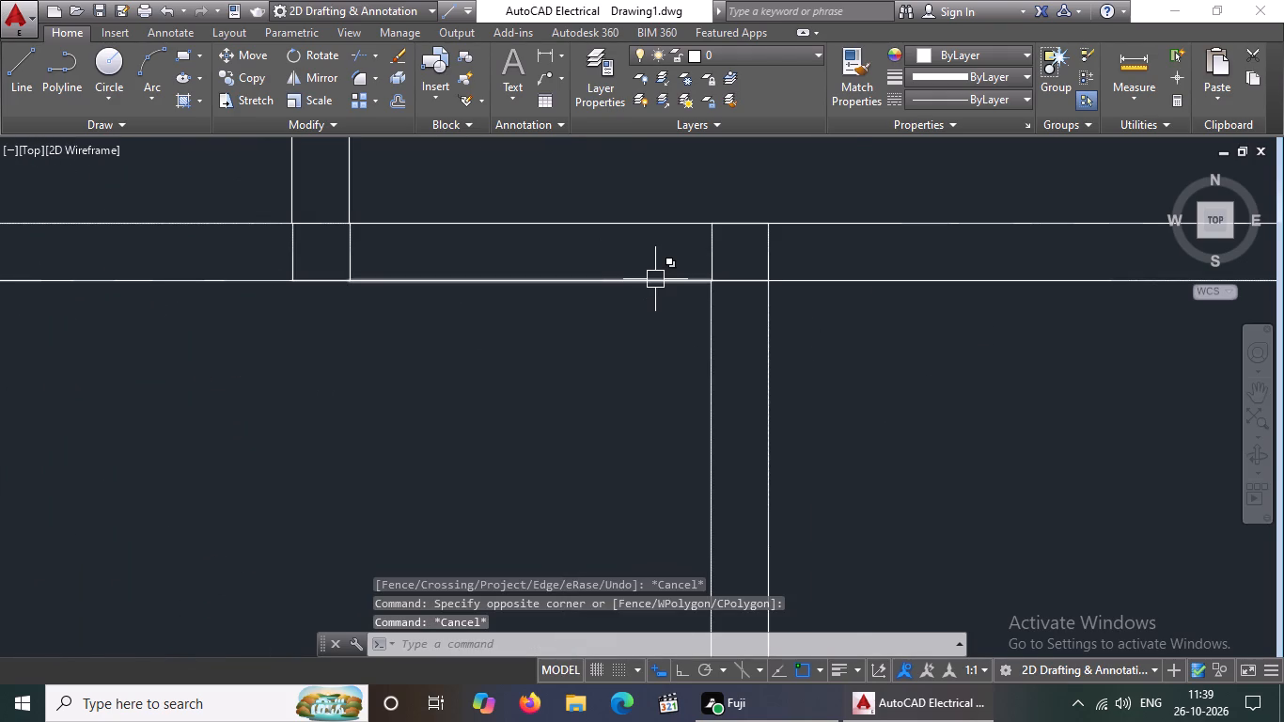
left_click_drag(681, 159, 698, 217)
left_click(792, 311)
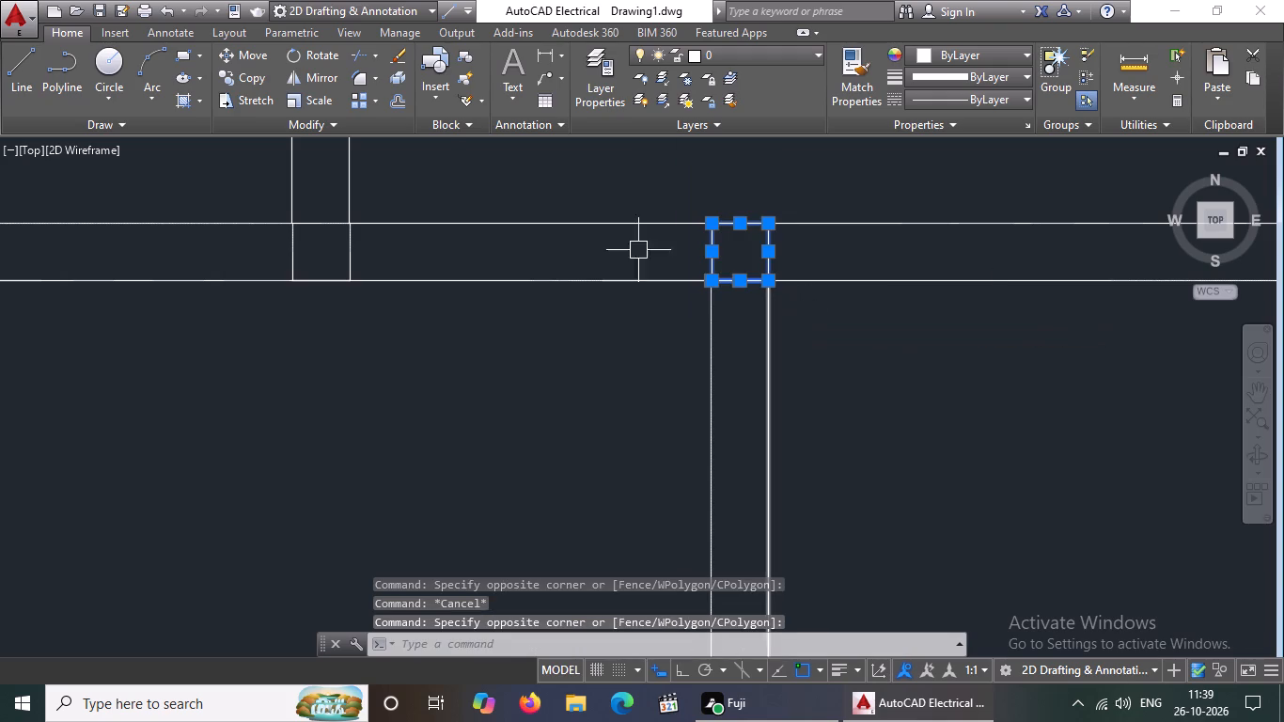
left_click(244, 78)
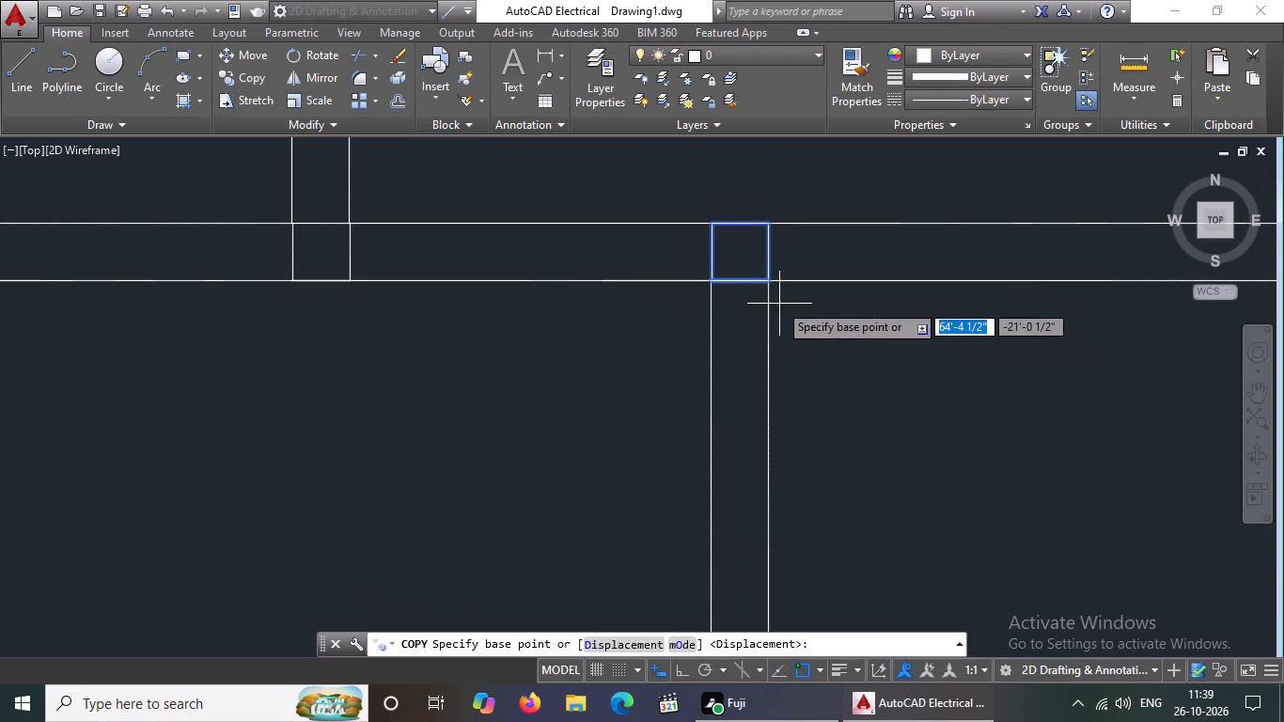
left_click(768, 280)
scroll(755, 379, "down", 3)
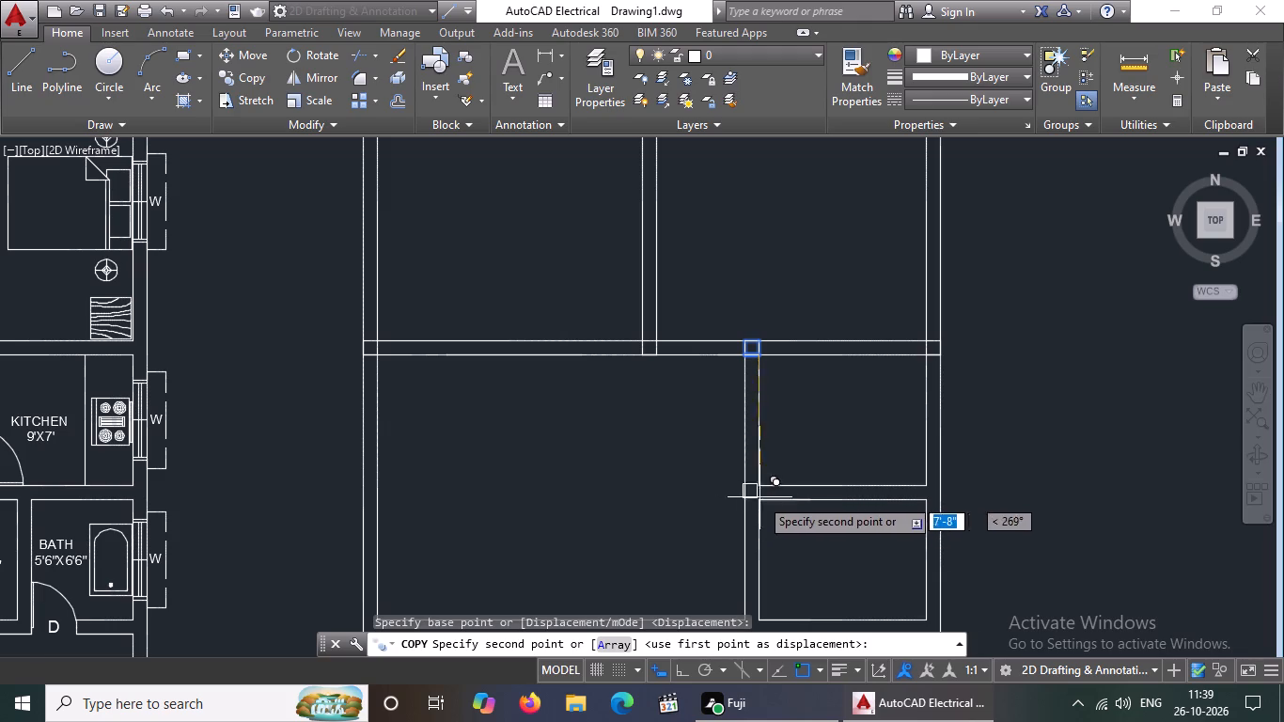
scroll(777, 490, "up", 3)
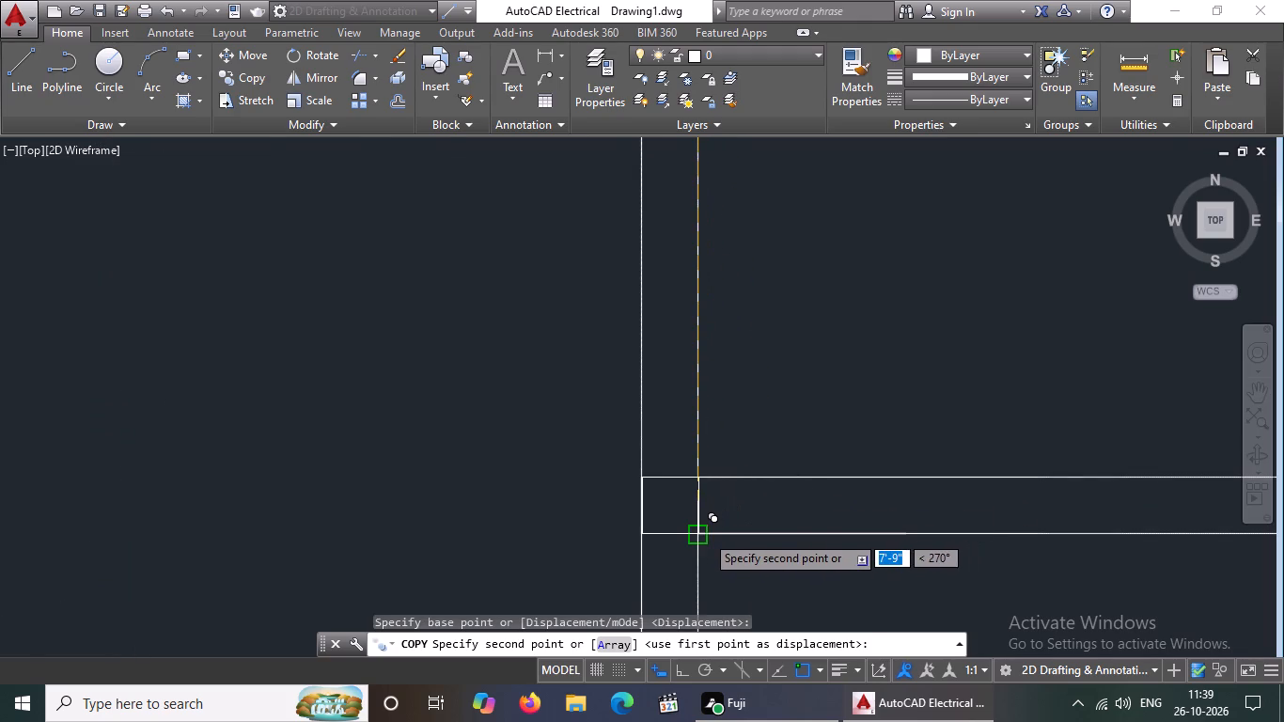
left_click(705, 534)
scroll(708, 531, "down", 4)
key("Escape")
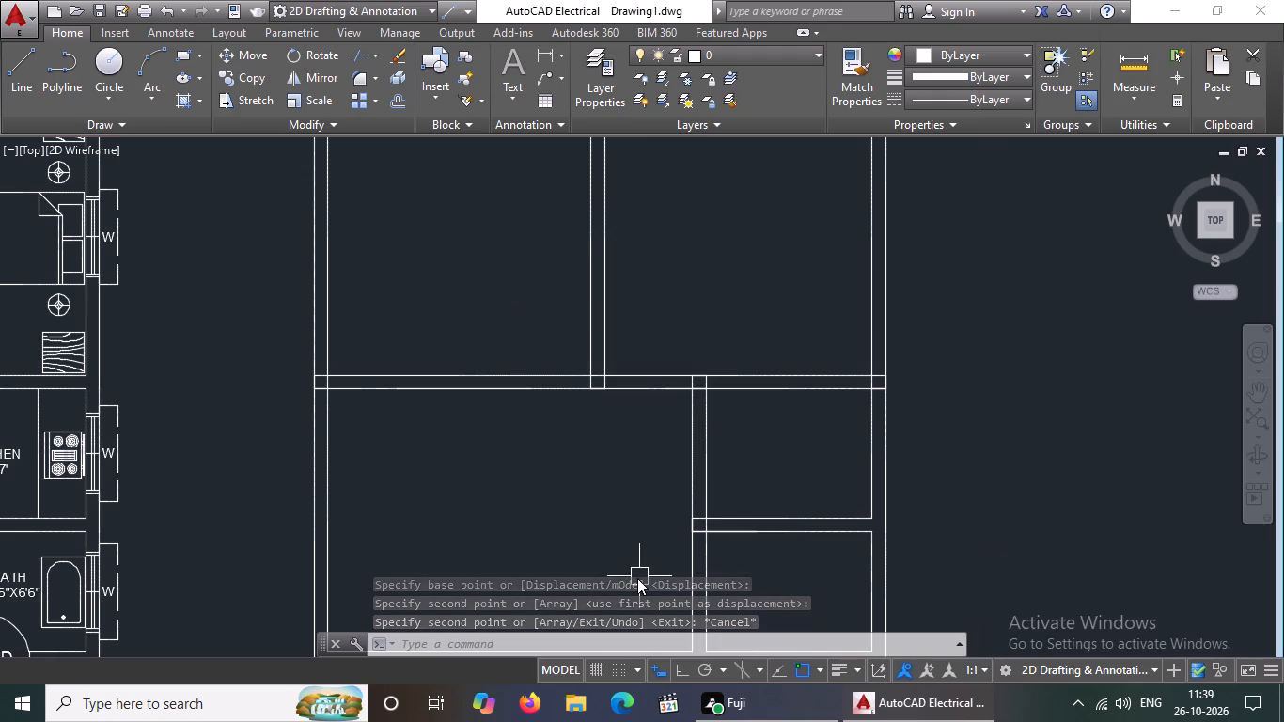
key("Escape")
Copy the column outline at the kitchen's northeast corner south to the kitchen–bath wall's junction with the outer east wall.
scroll(637, 579, "down", 1)
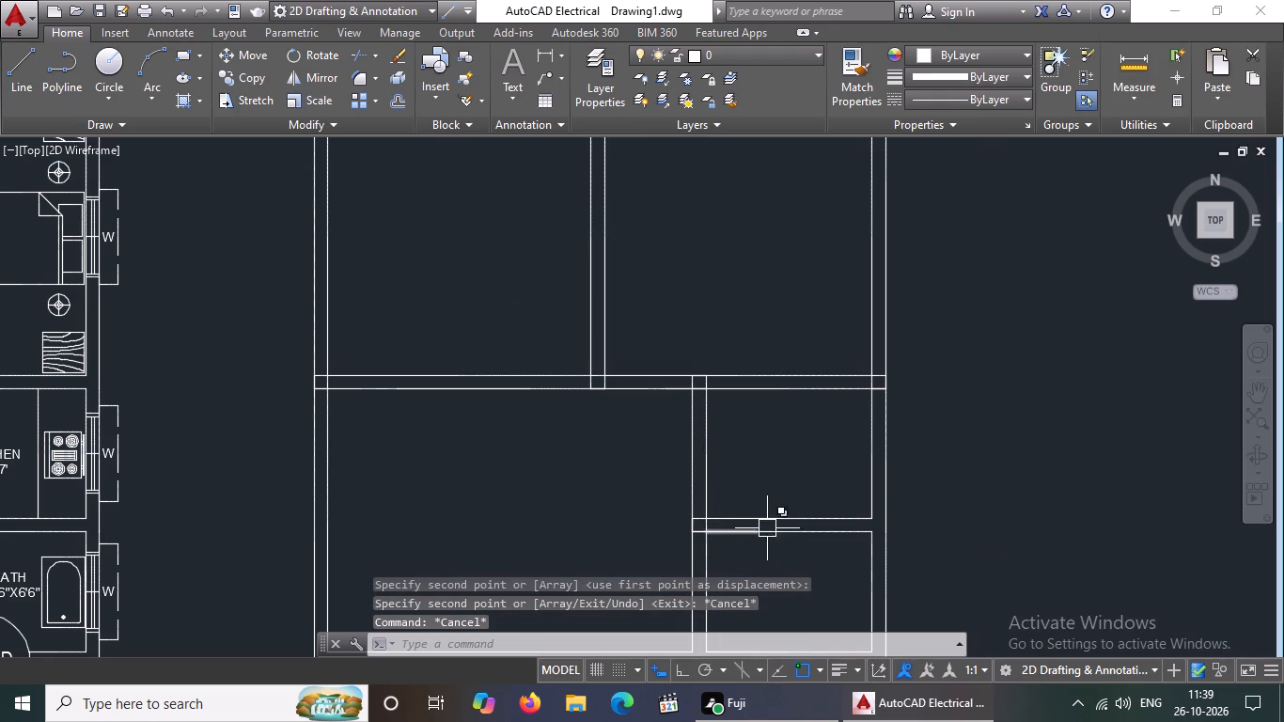
scroll(770, 528, "up", 3)
scroll(770, 528, "down", 4)
scroll(875, 593, "up", 4)
scroll(422, 418, "down", 3)
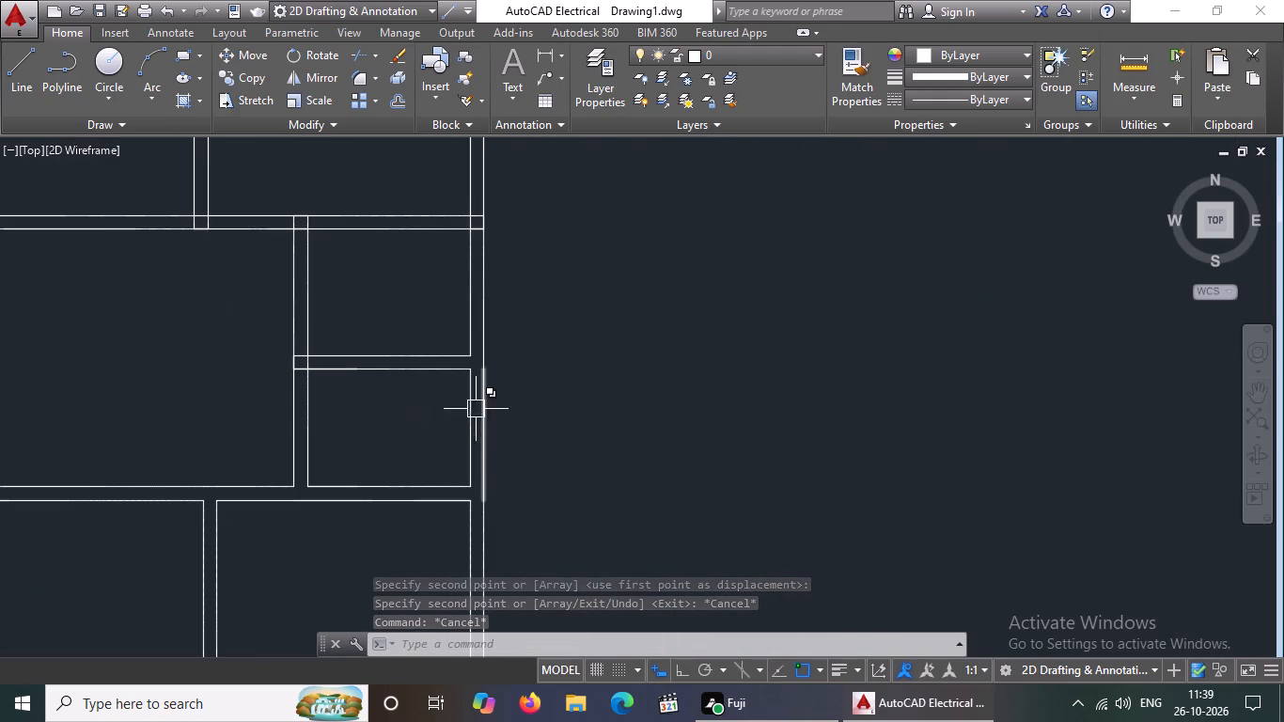
left_click_drag(441, 179, 448, 197)
left_click(518, 267)
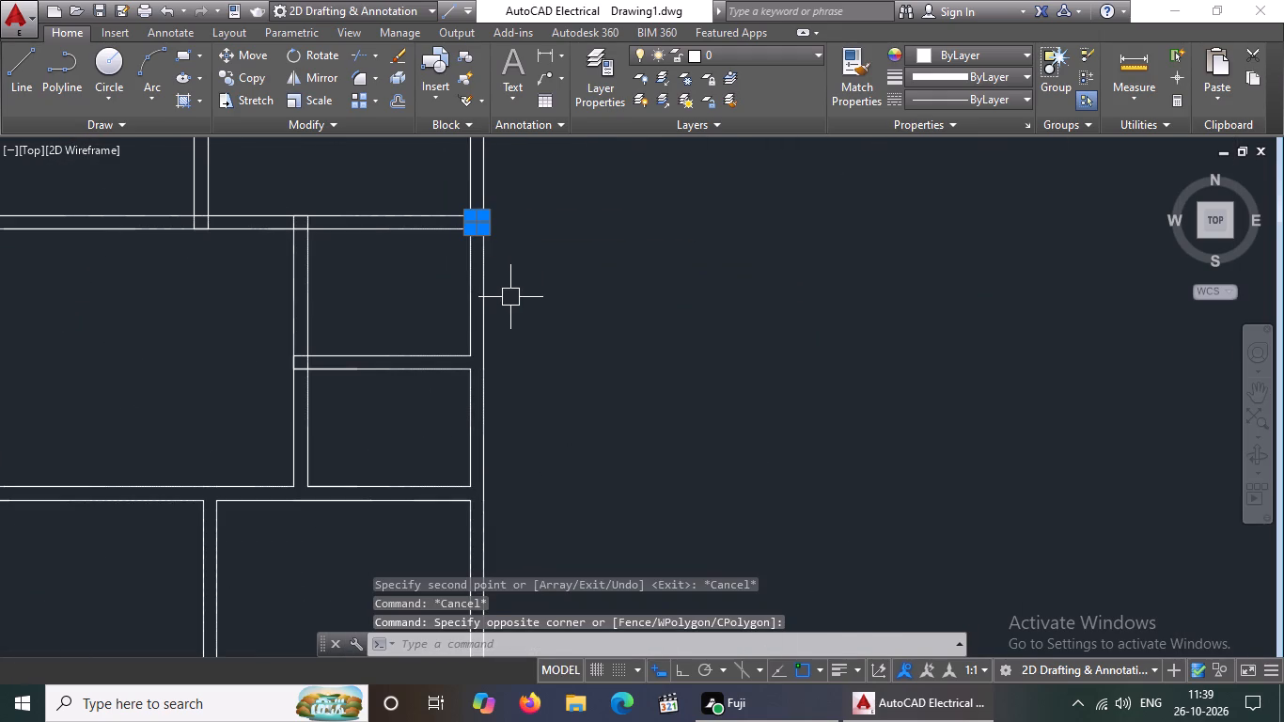
scroll(510, 297, "down", 1)
middle_click_drag(429, 295, 494, 381)
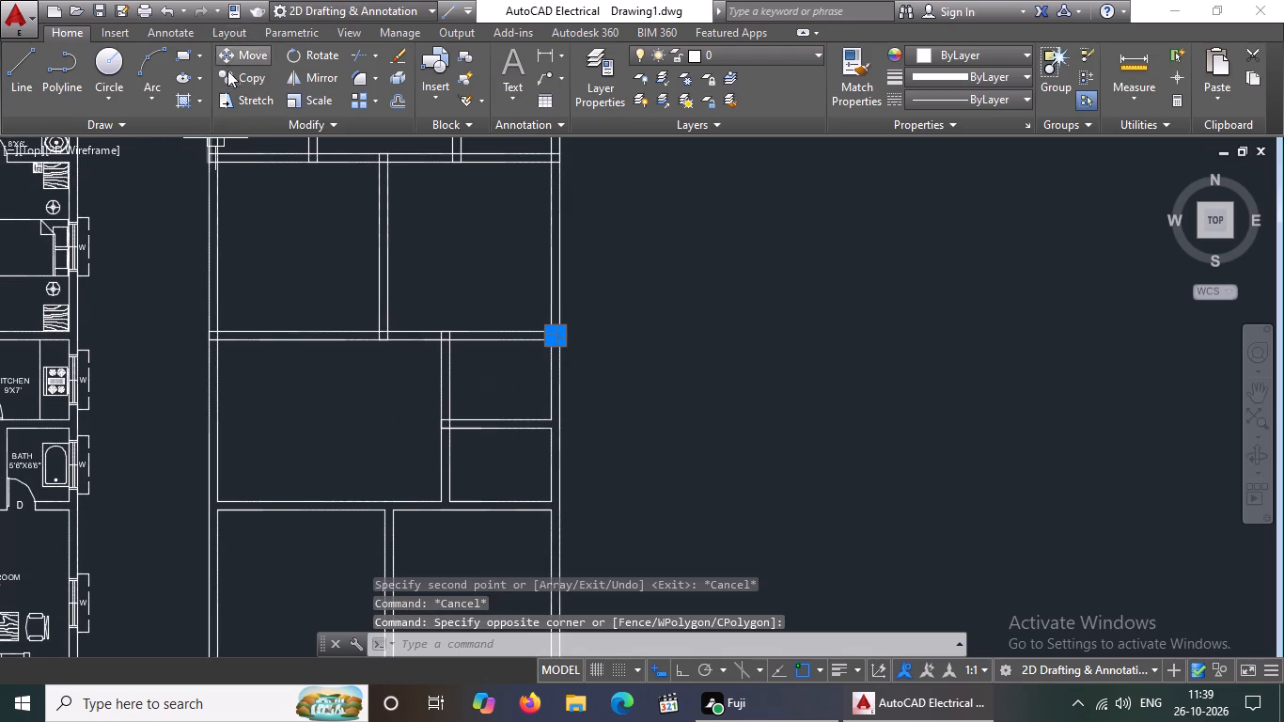
left_click_drag(229, 74, 243, 95)
left_click(237, 75)
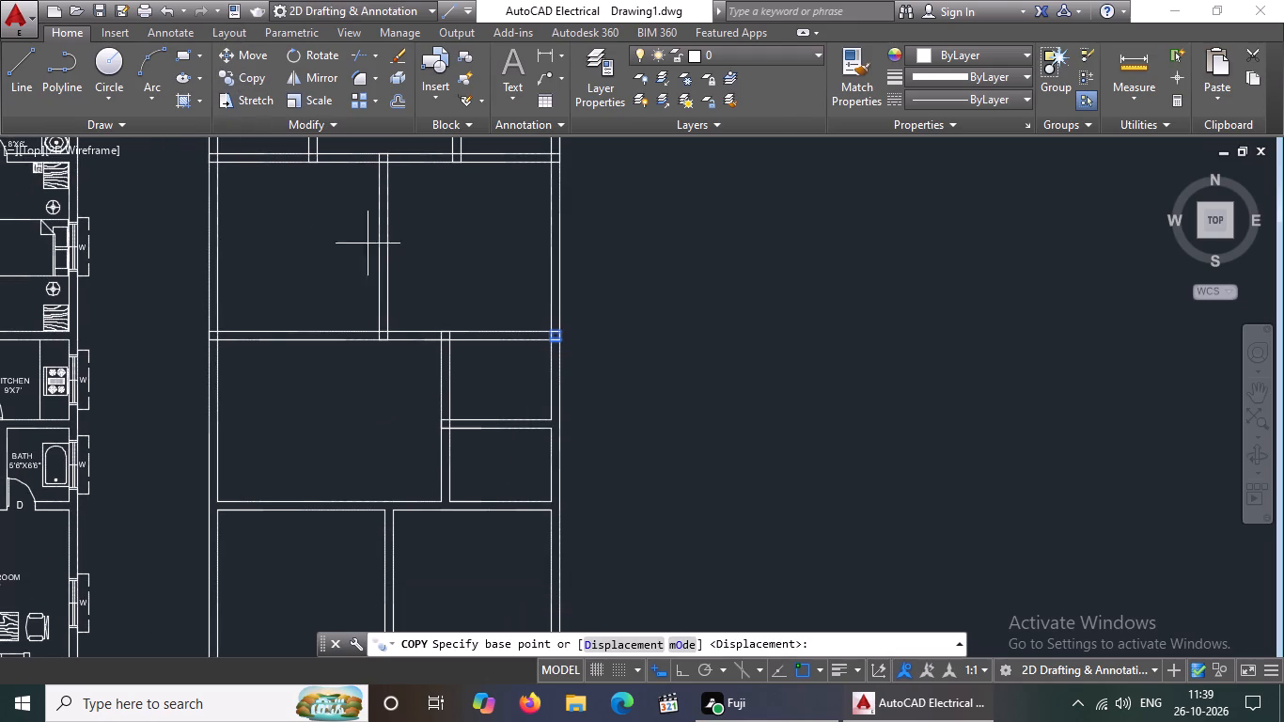
scroll(542, 378, "up", 2)
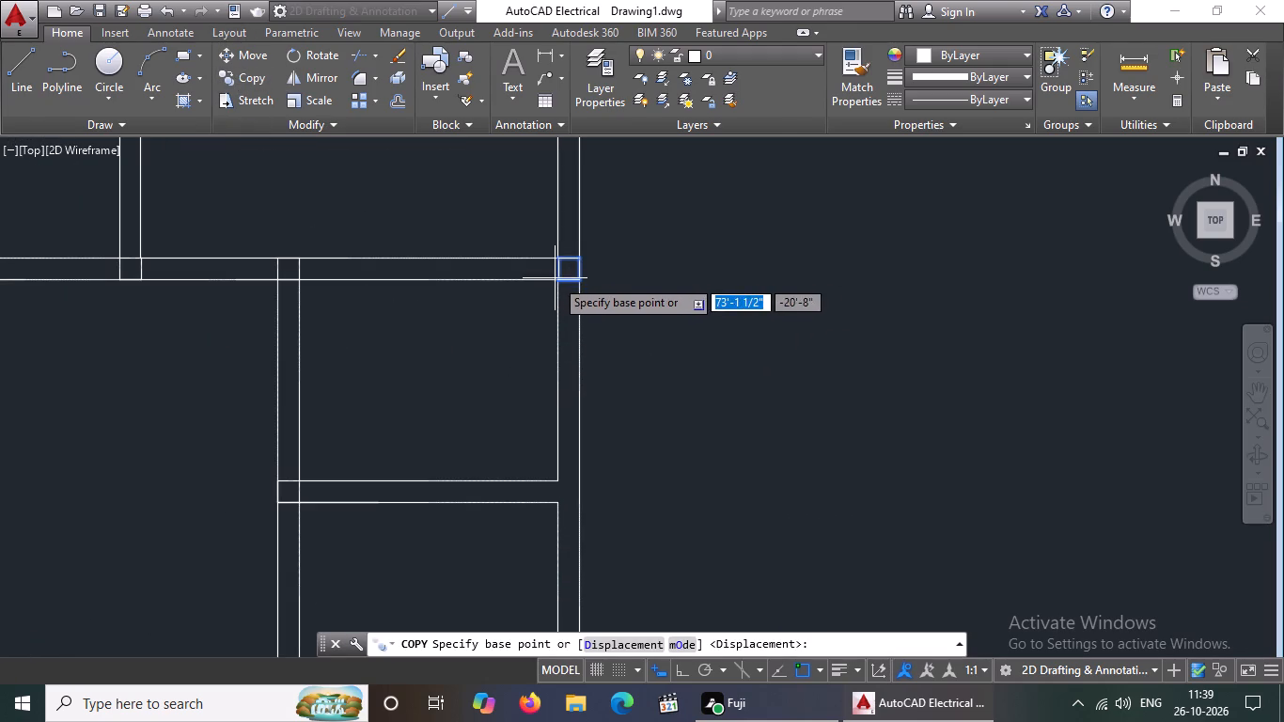
left_click(560, 278)
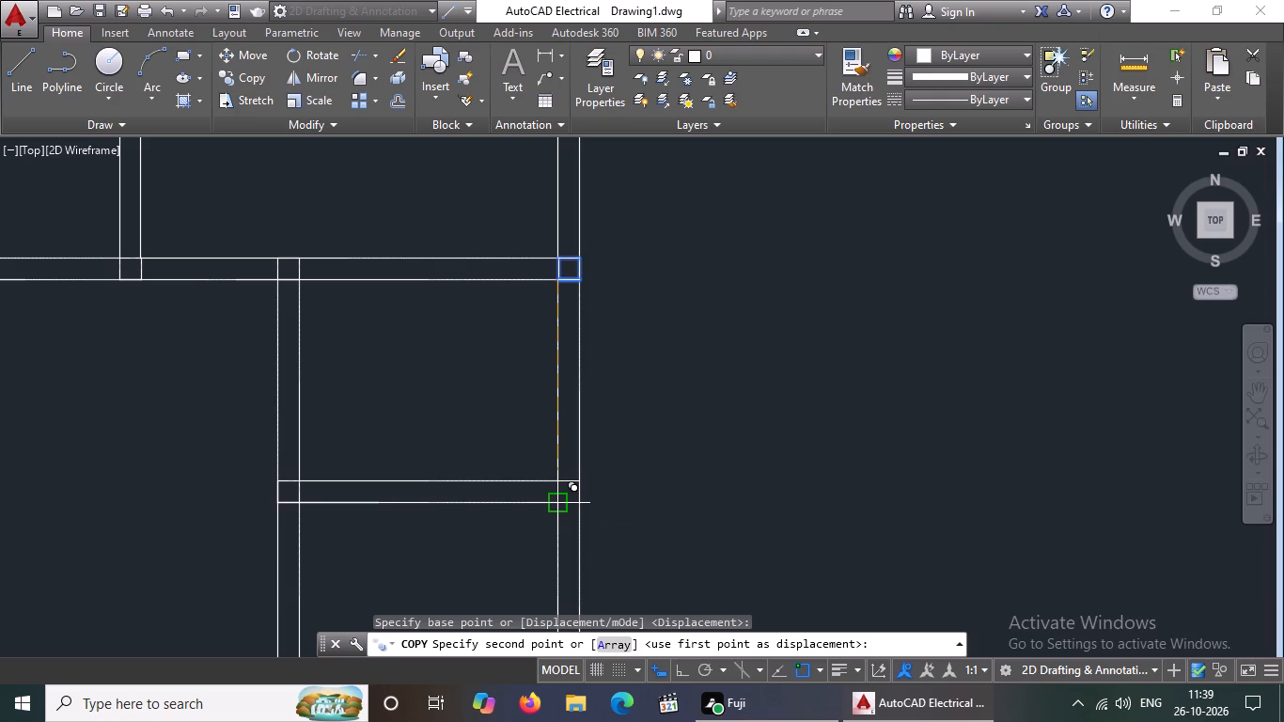
scroll(556, 502, "up", 3)
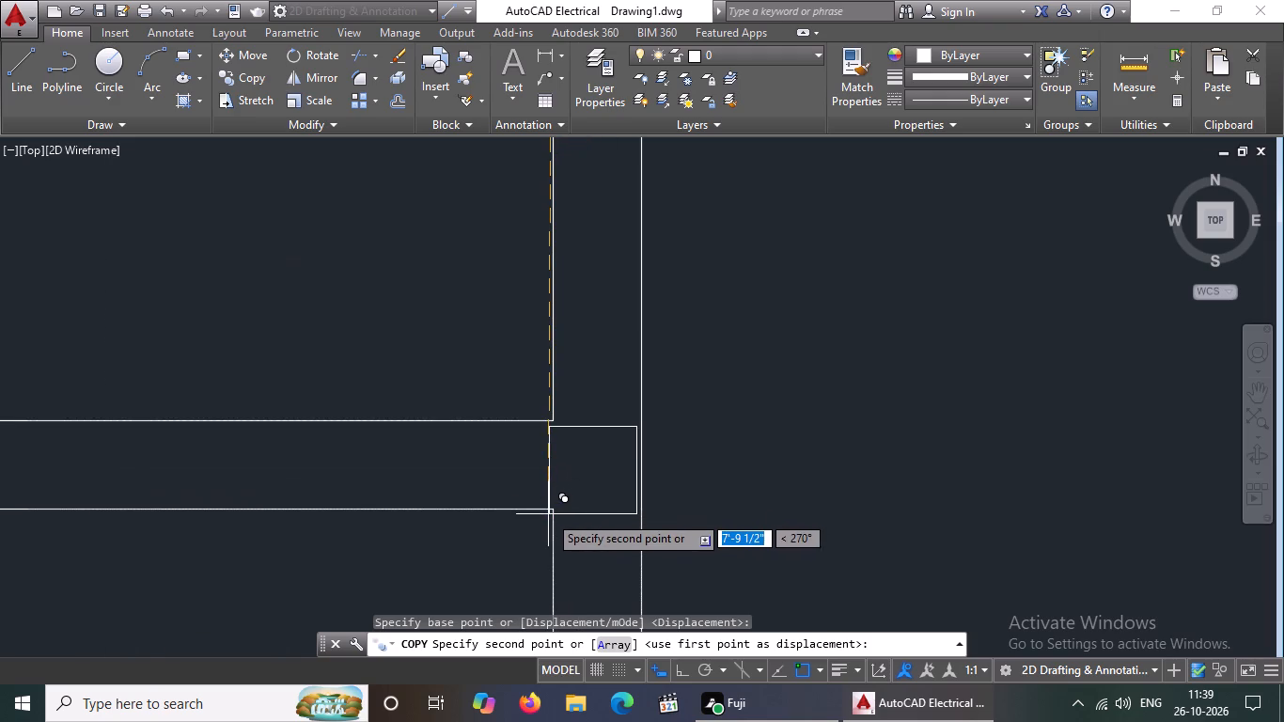
left_click(551, 509)
scroll(551, 509, "down", 2)
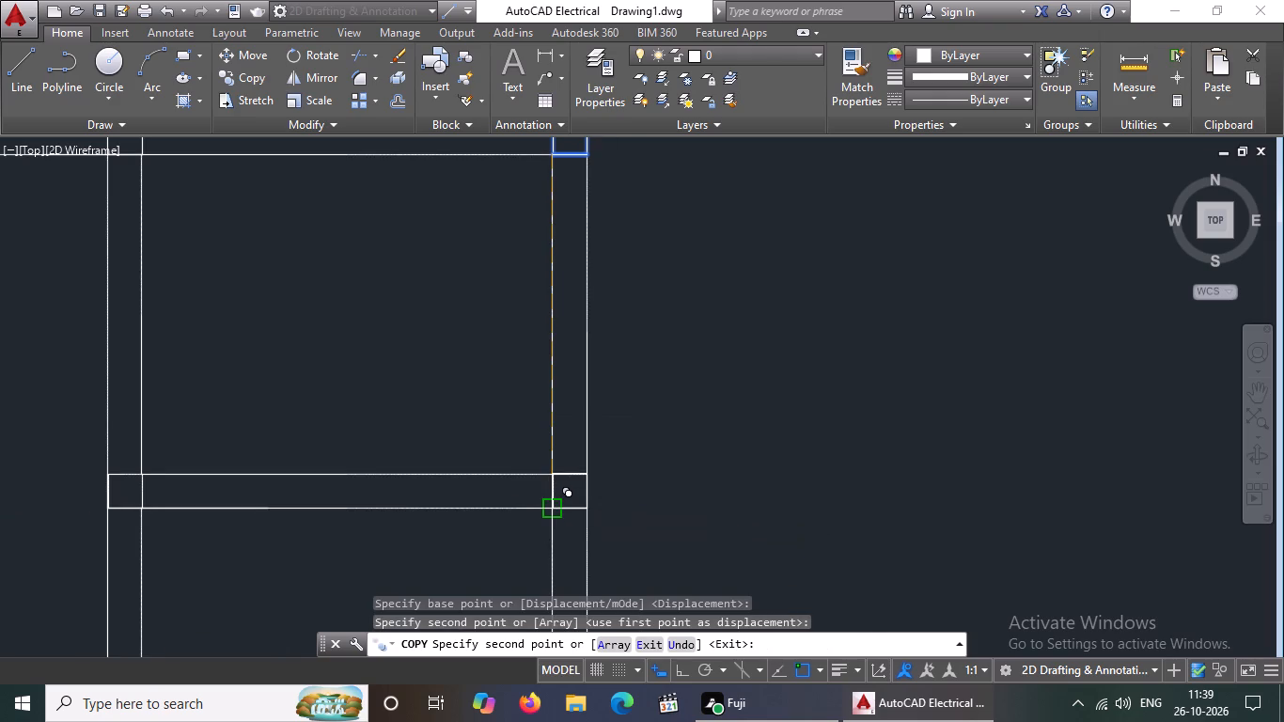
scroll(551, 509, "down", 2)
key("Escape")
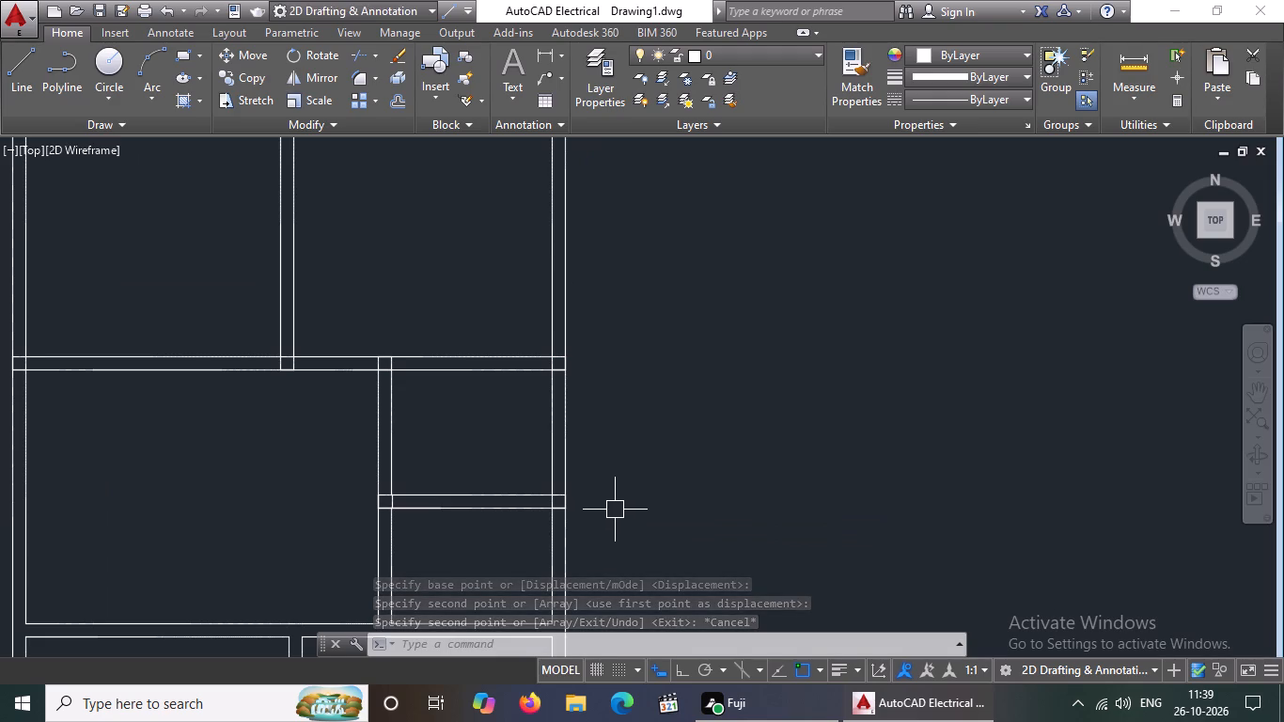
Copy the column outline at the kitchen–bath wall's west end south to the bath's southwest corner on the lounge's south wall.
scroll(610, 524, "down", 2)
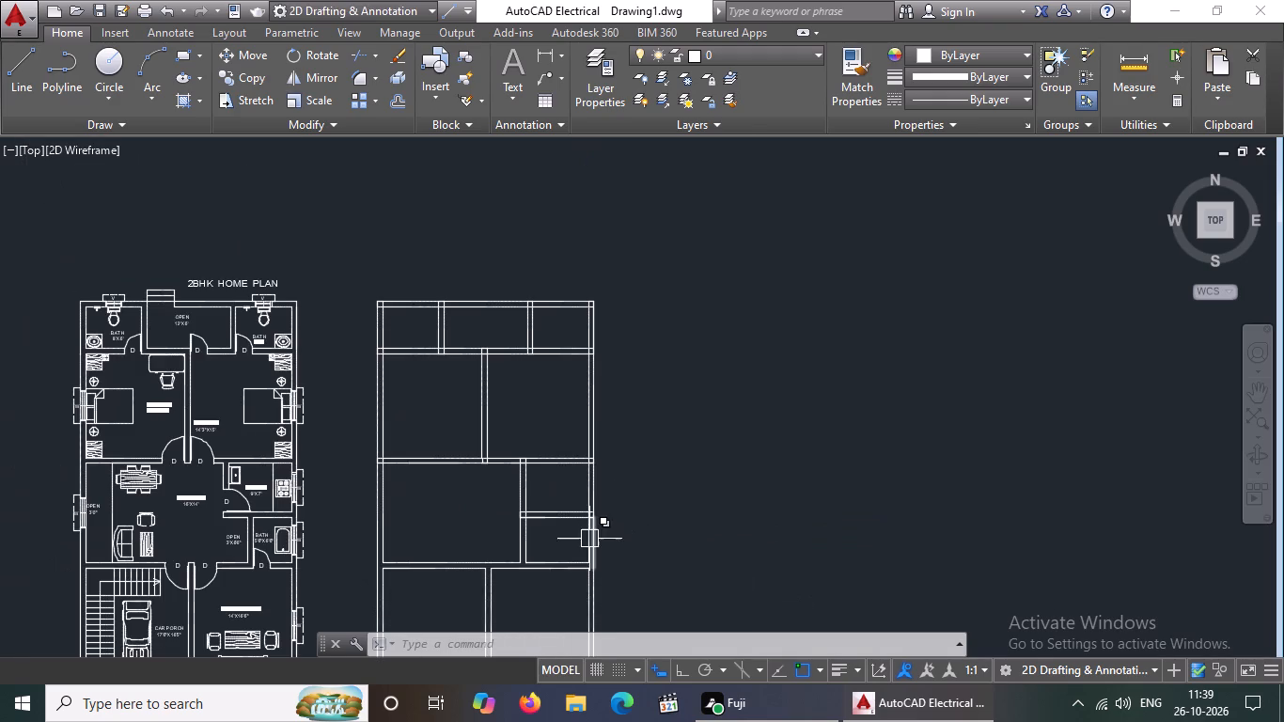
middle_click_drag(584, 529, 585, 487)
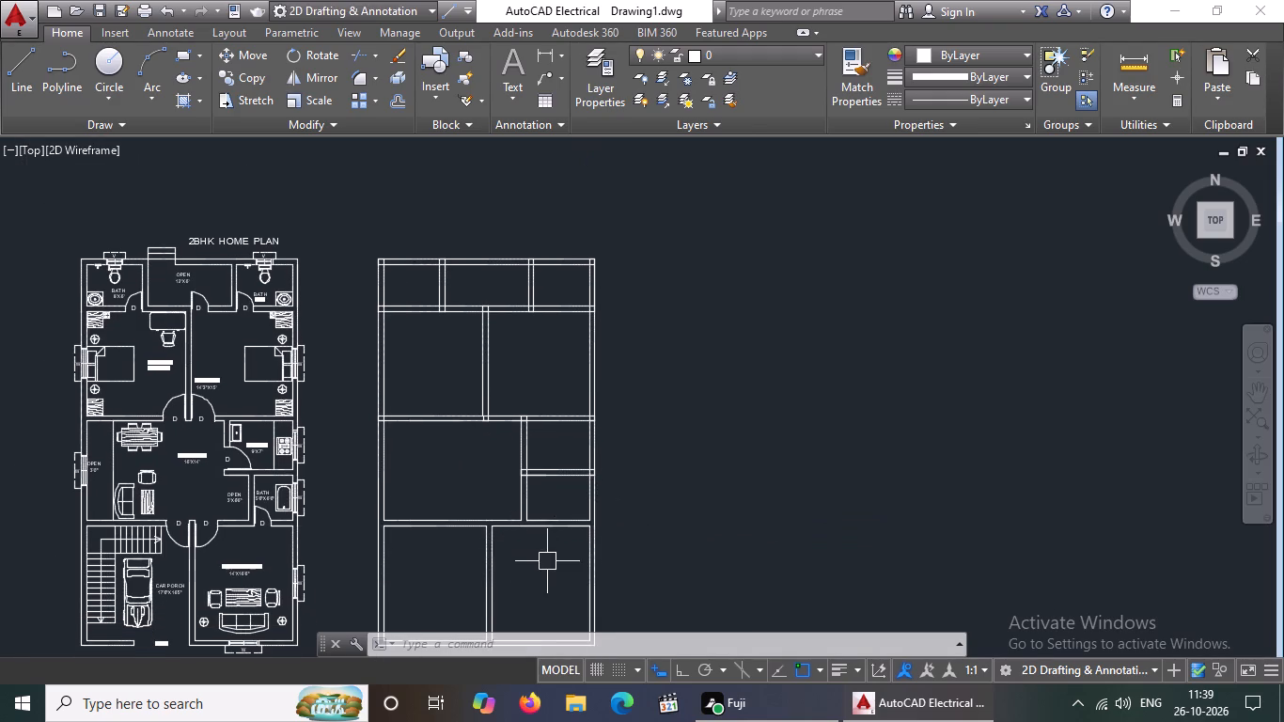
scroll(549, 561, "up", 2)
scroll(474, 484, "up", 1)
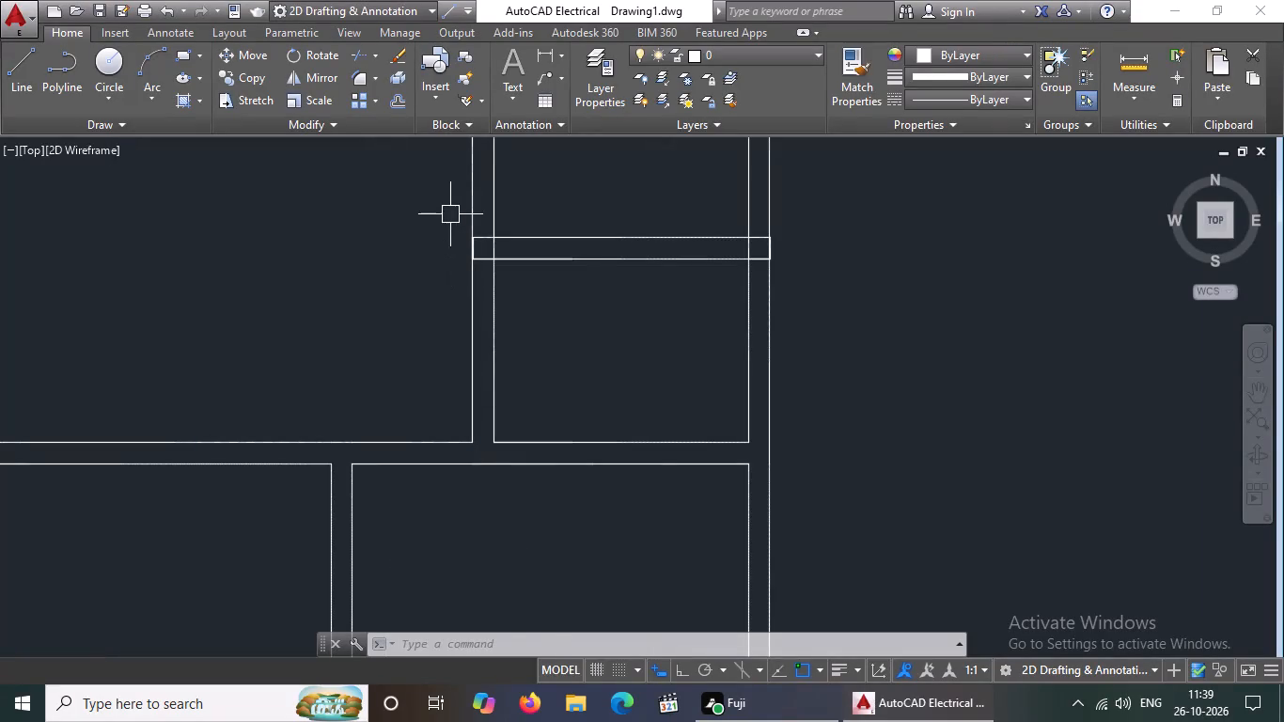
left_click(450, 212)
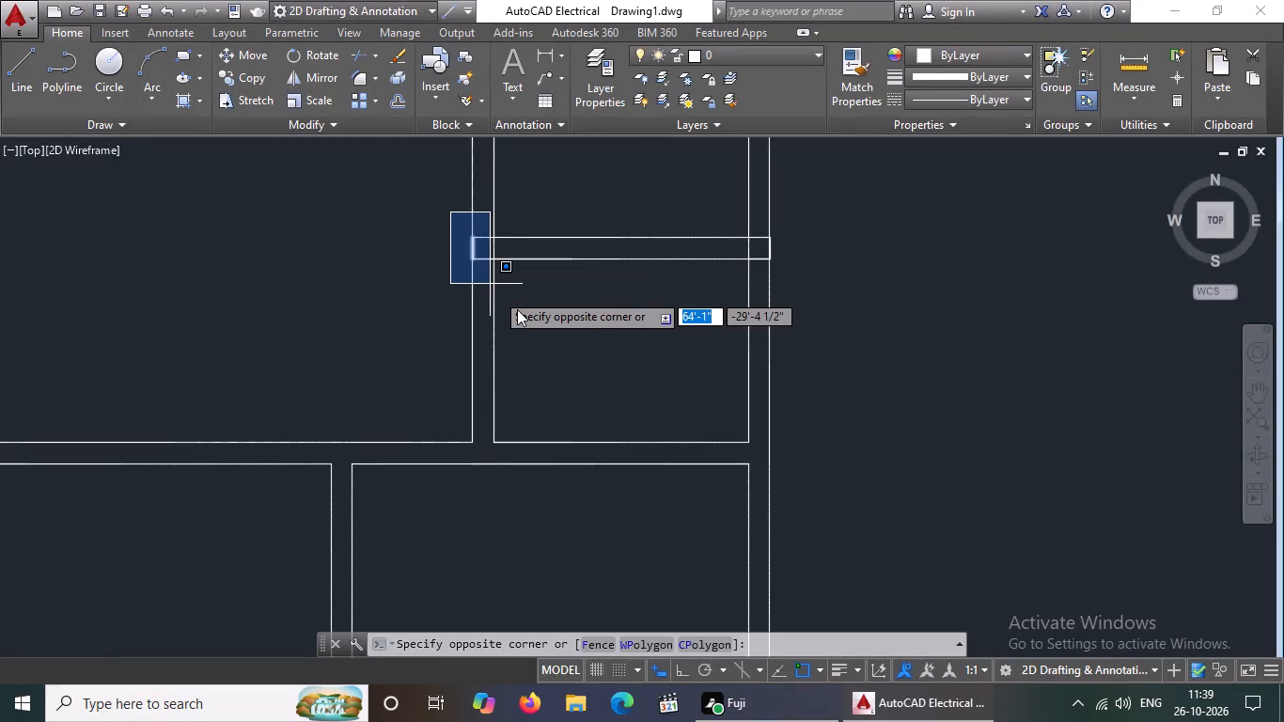
left_click(525, 281)
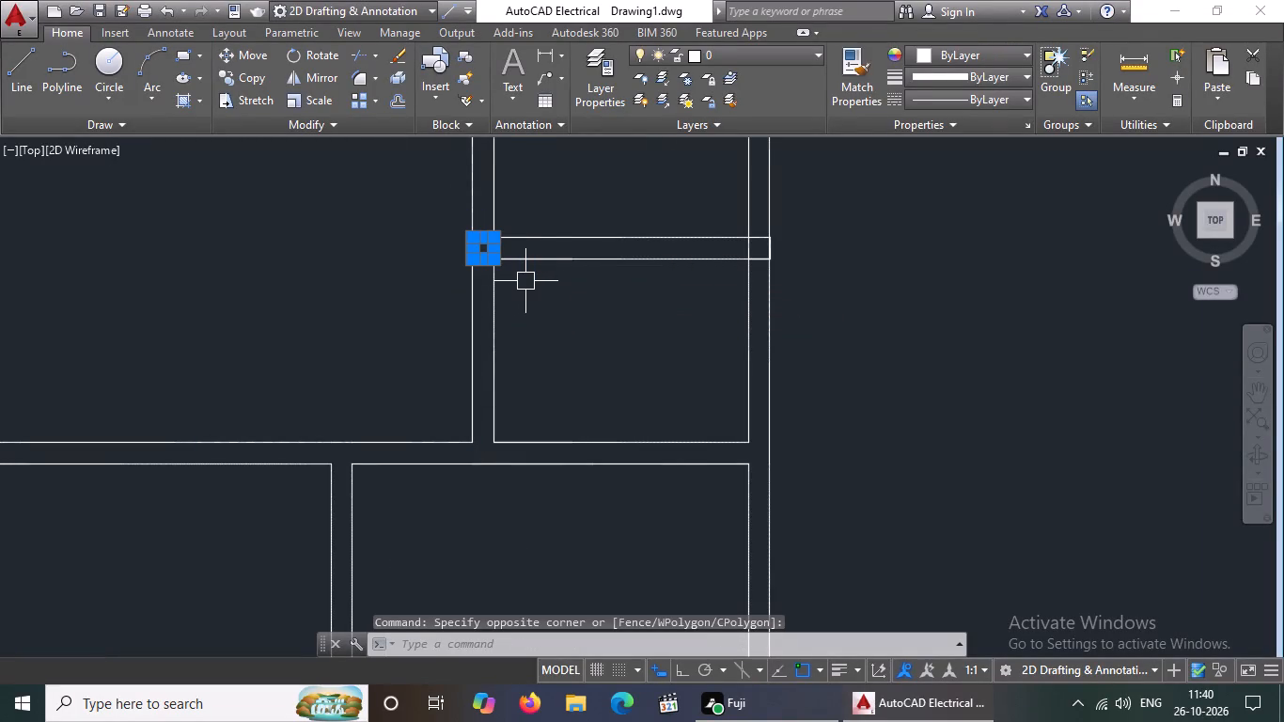
left_click(243, 74)
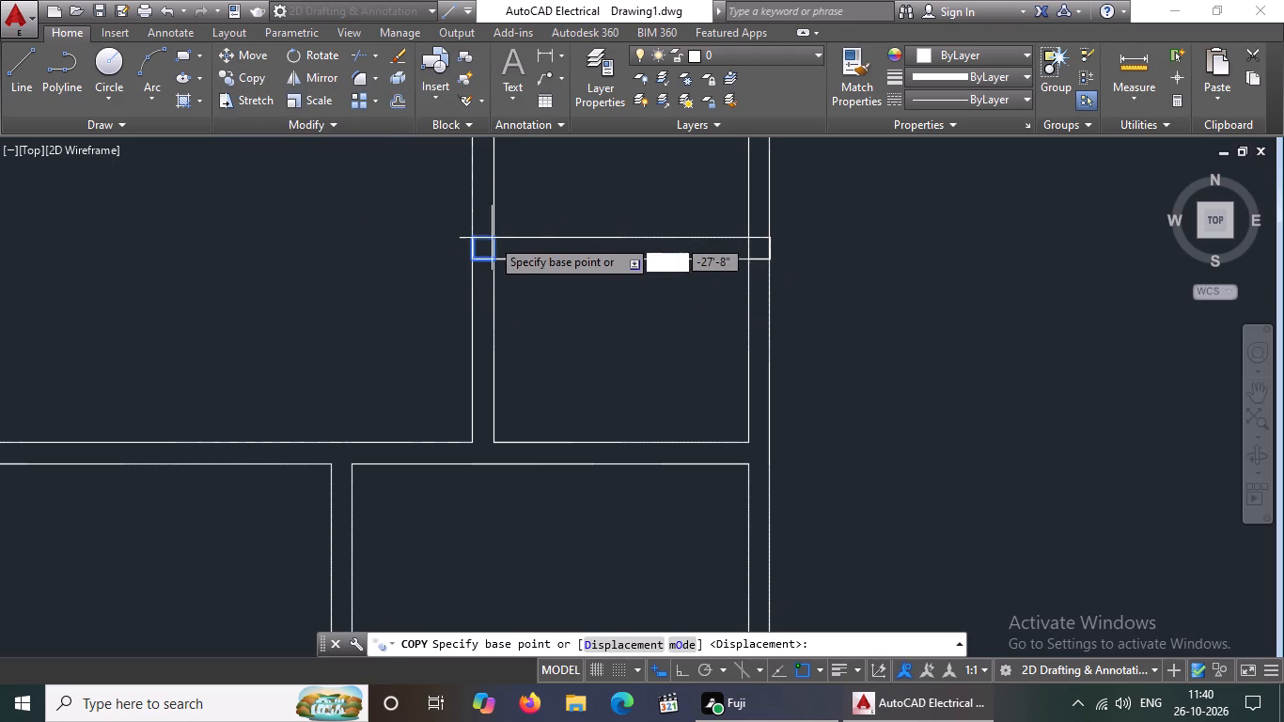
left_click(494, 238)
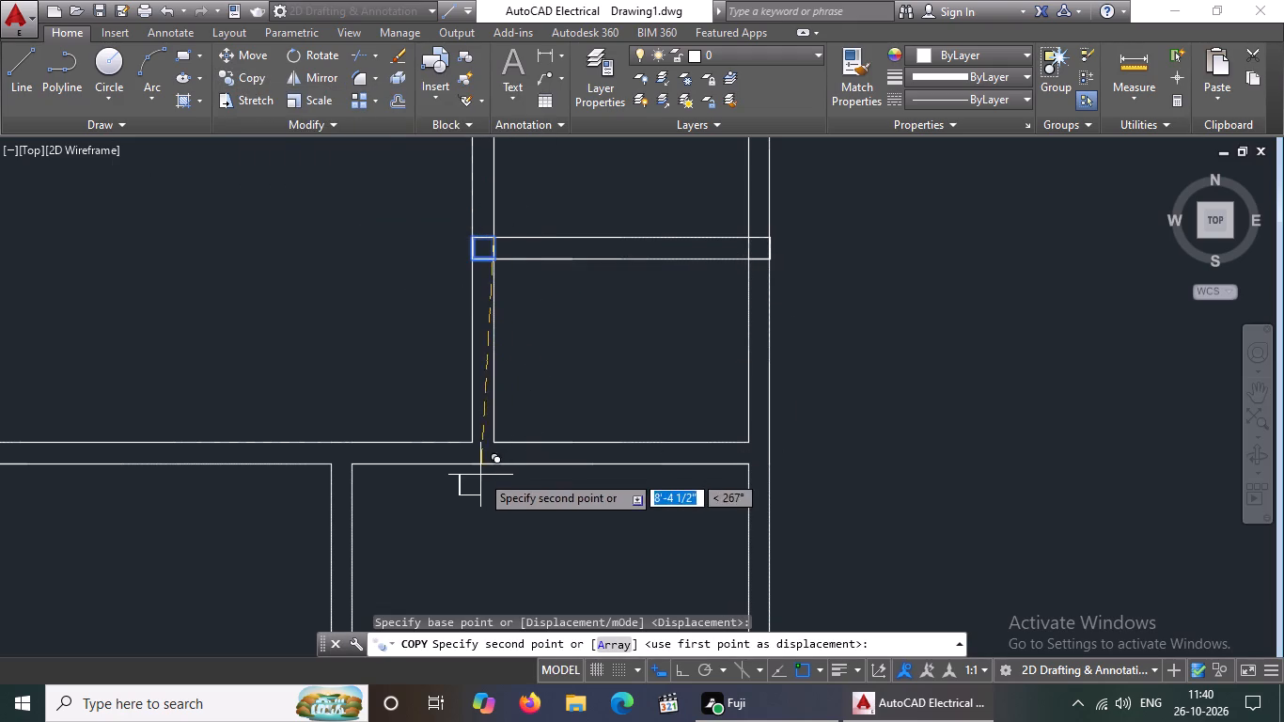
left_click(493, 442)
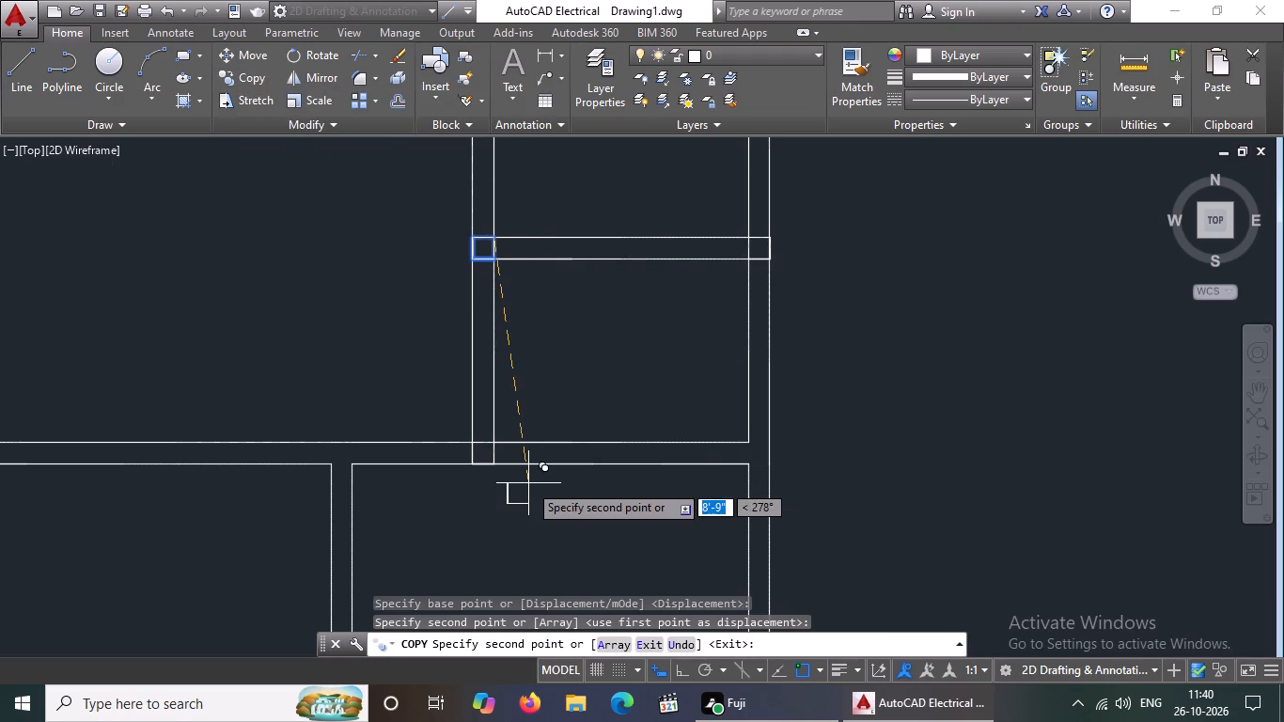
key("Return")
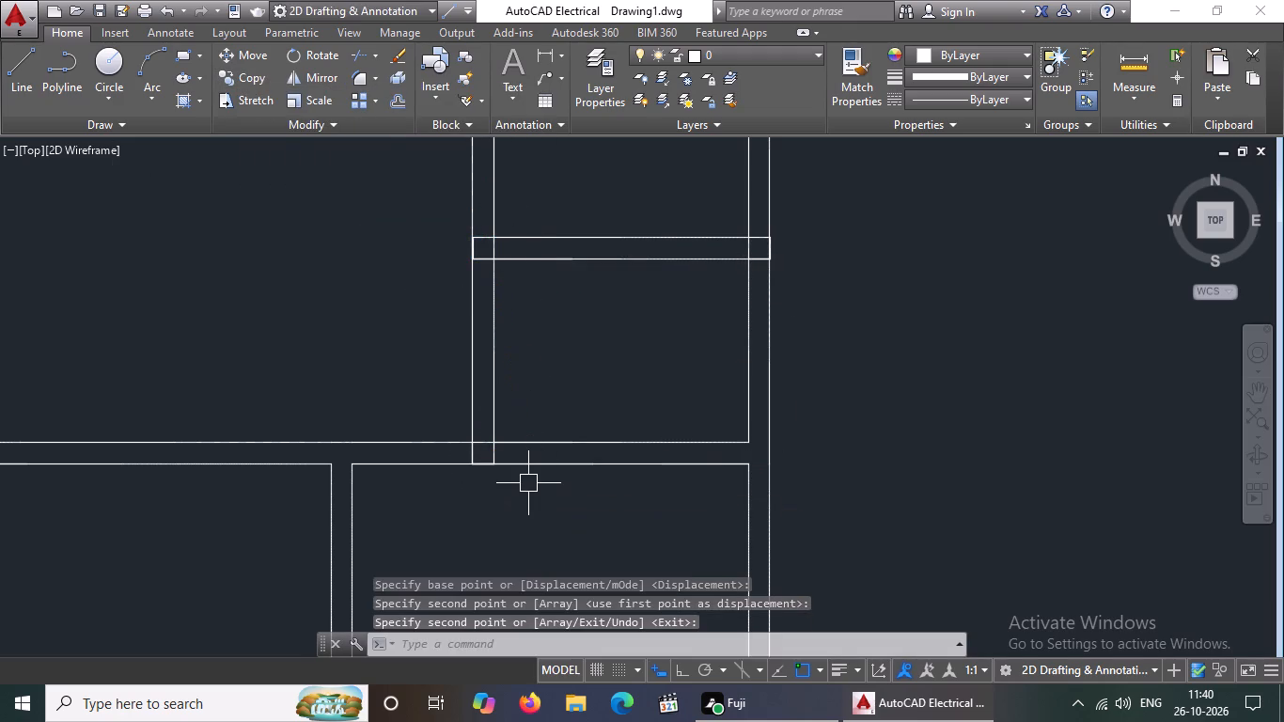
Copy the column outline at the kitchen–bath wall's east end south to the bath's southeast corner on the outer east wall.
scroll(777, 256, "up", 2)
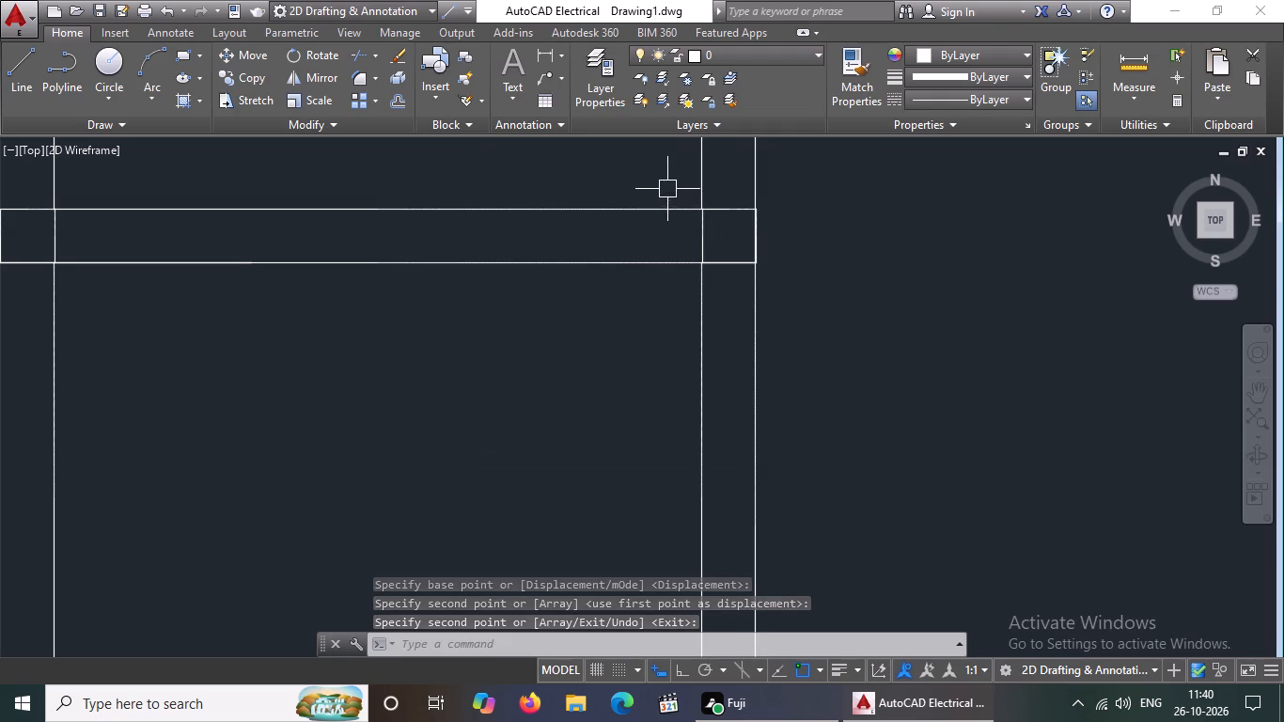
left_click(662, 183)
left_click(807, 296)
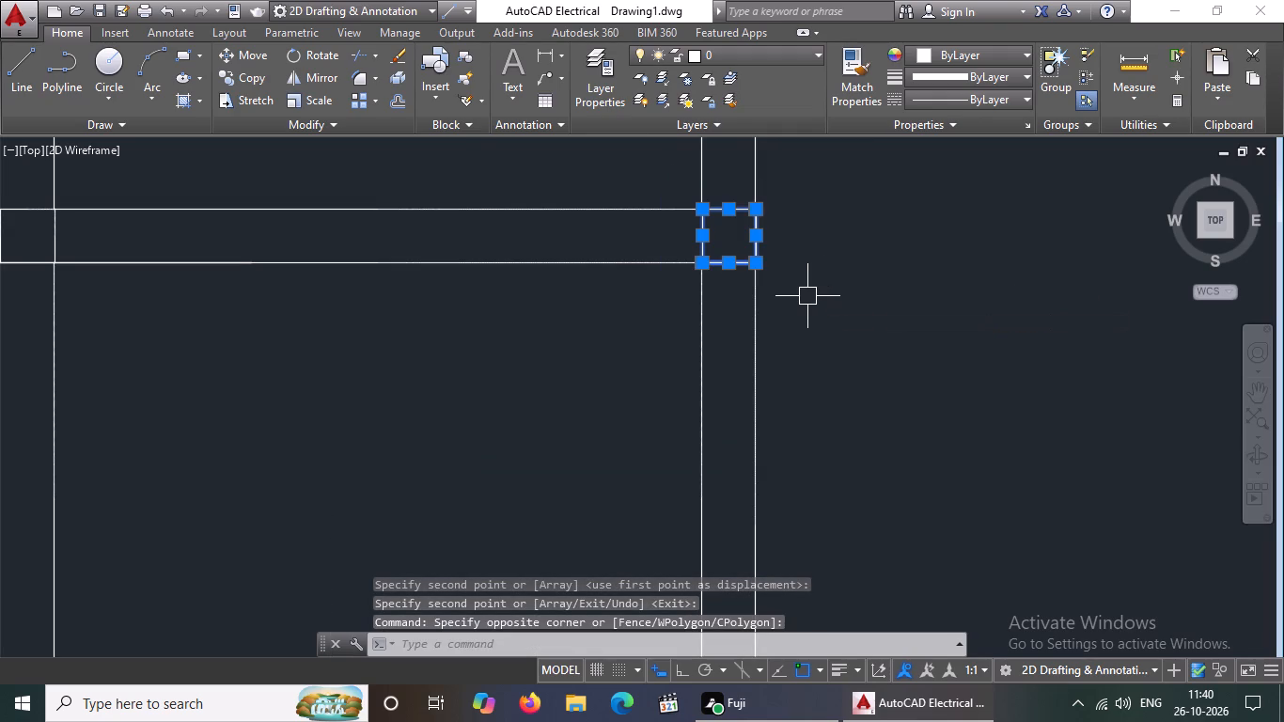
type("CO")
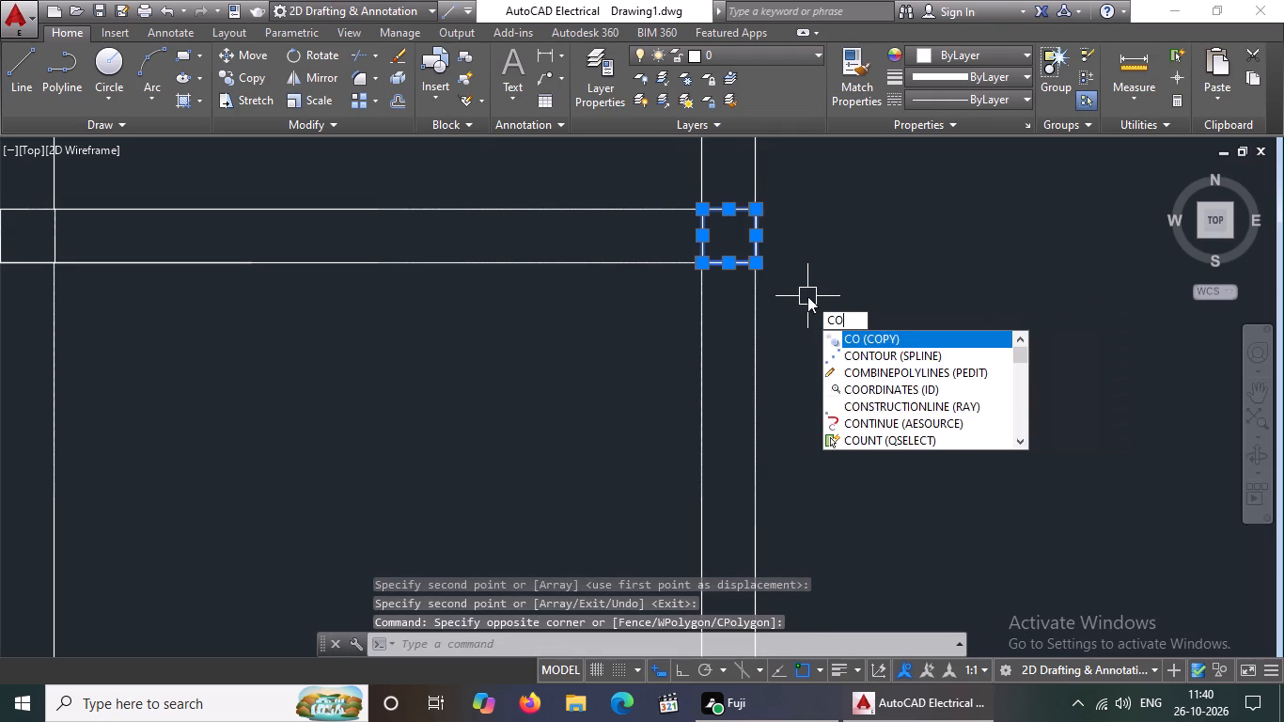
key("Return")
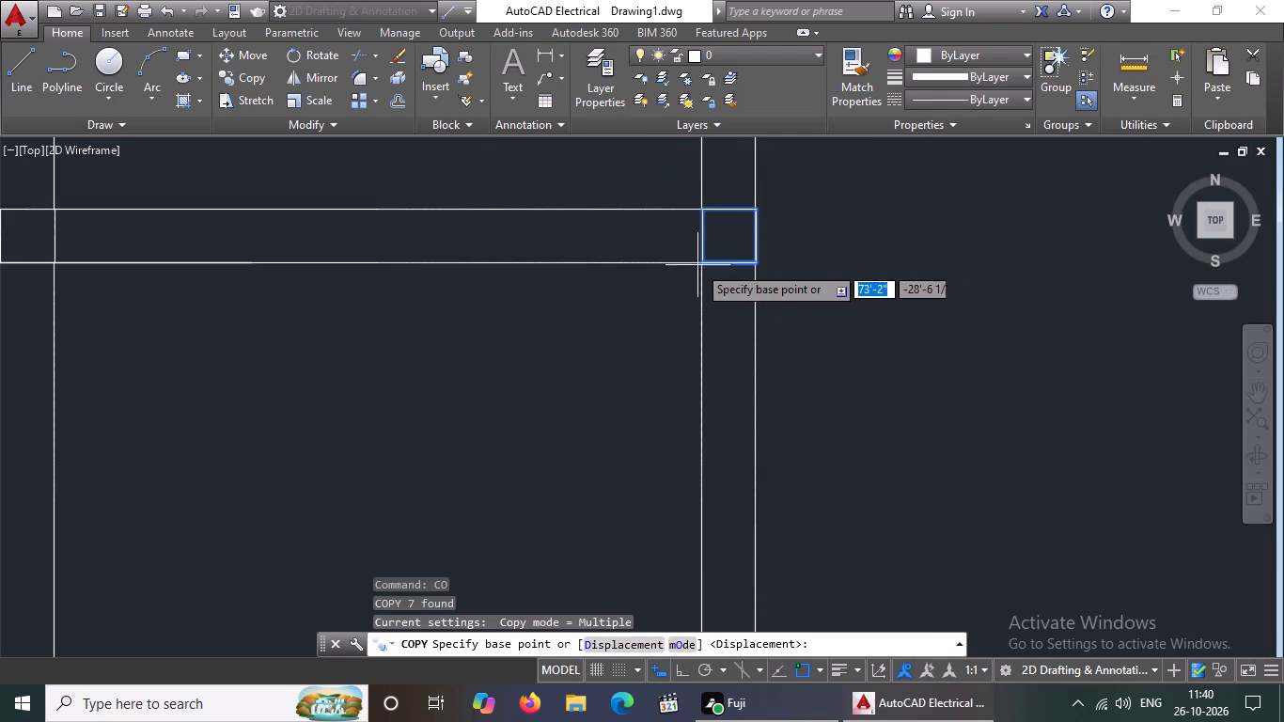
left_click(702, 258)
scroll(702, 353, "down", 4)
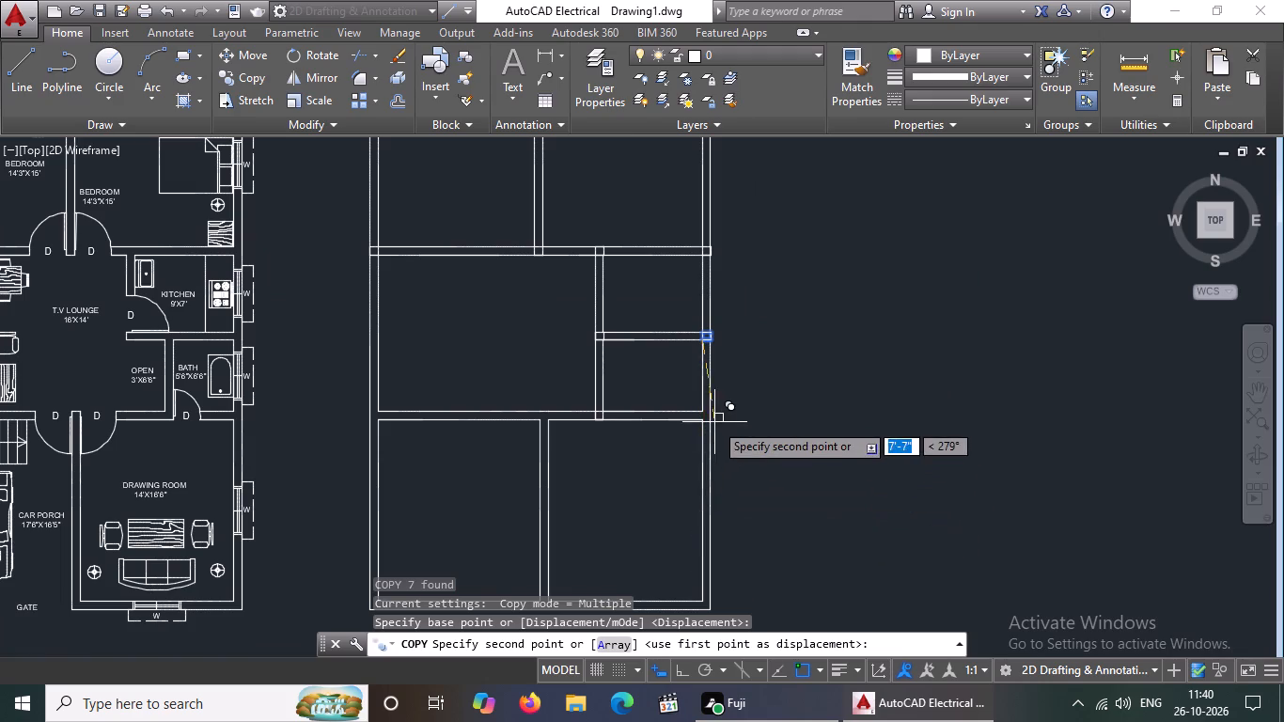
scroll(707, 420, "up", 2)
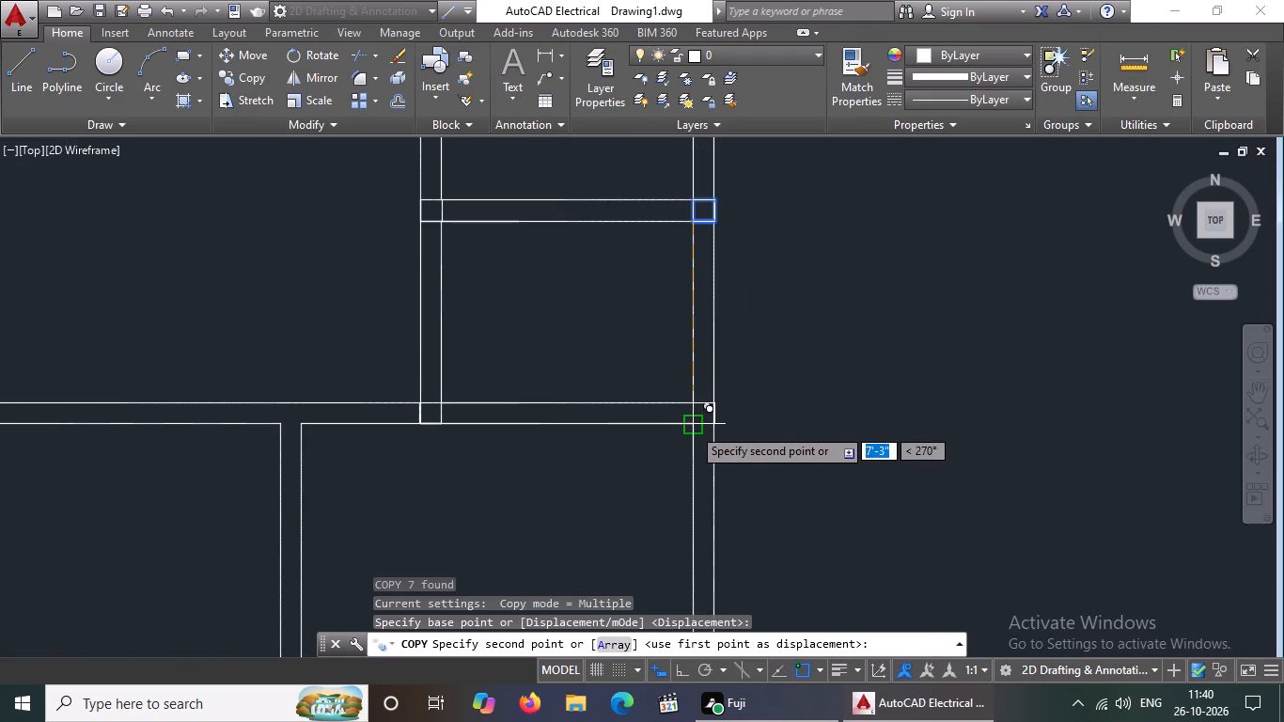
left_click(693, 427)
Place another copy of that column outline where the porch–drawing room wall meets the lounge's south wall.
scroll(721, 427, "down", 3)
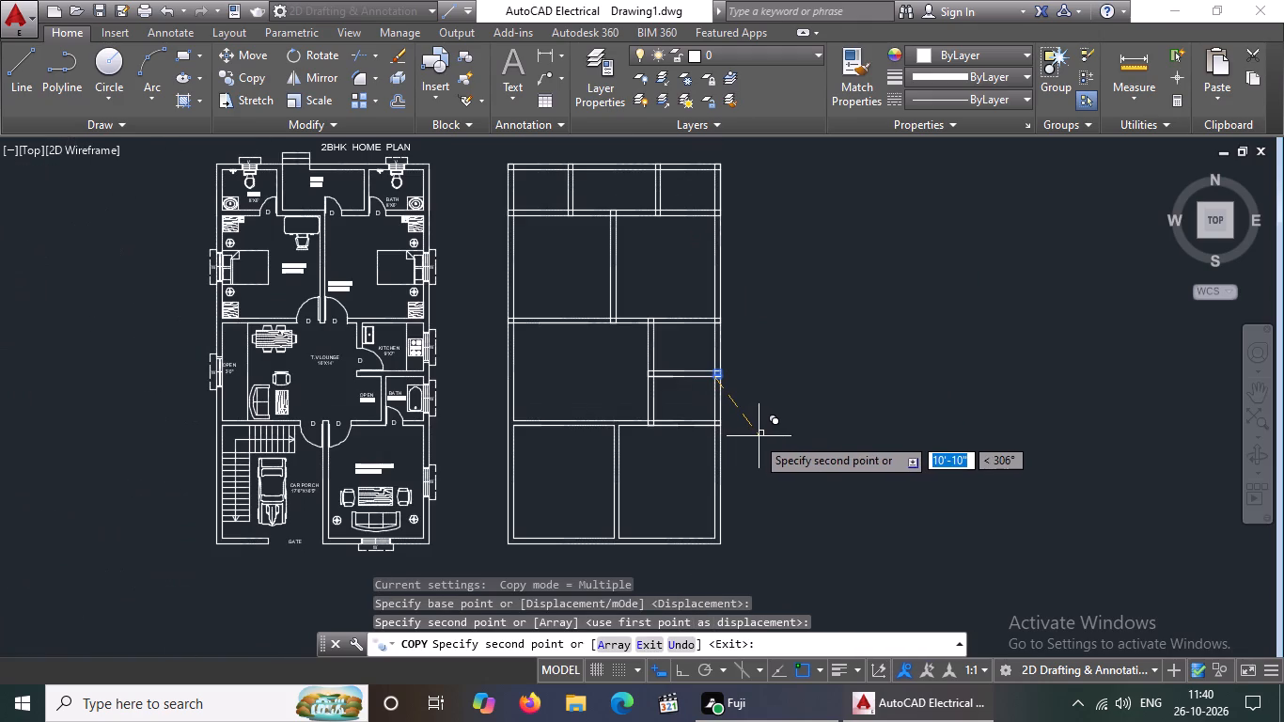
scroll(603, 425, "up", 2)
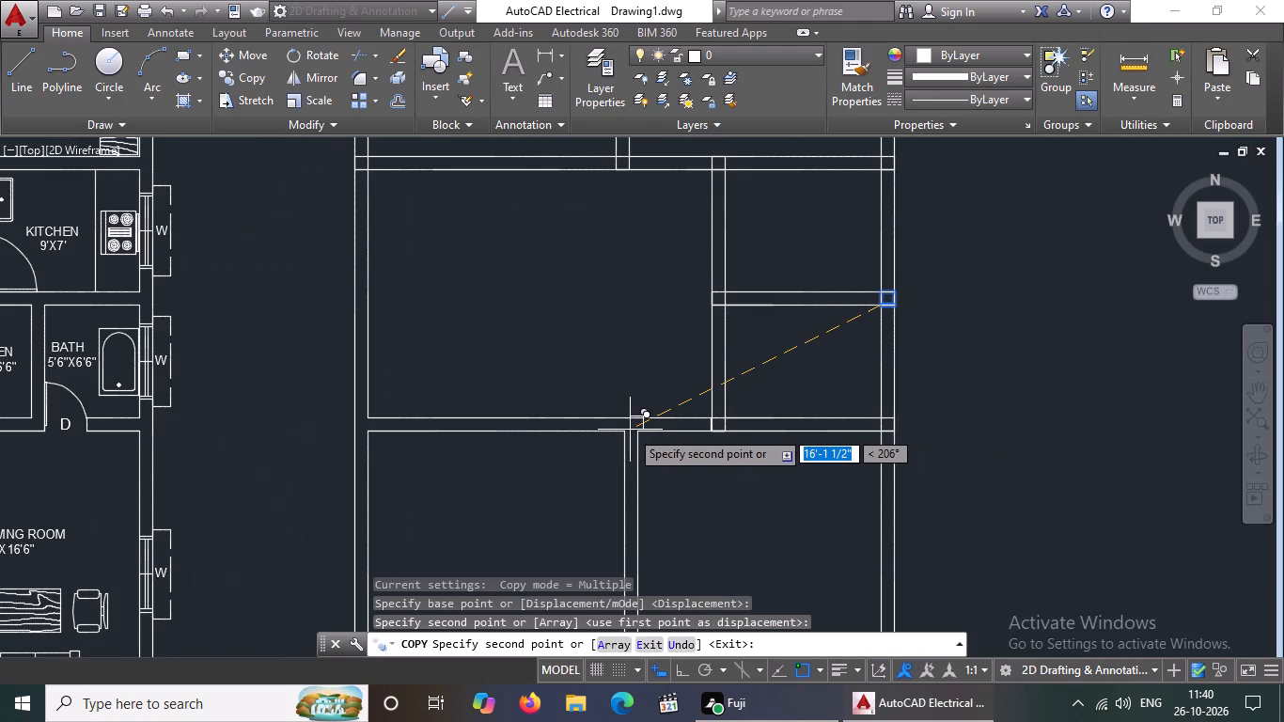
scroll(631, 431, "up", 3)
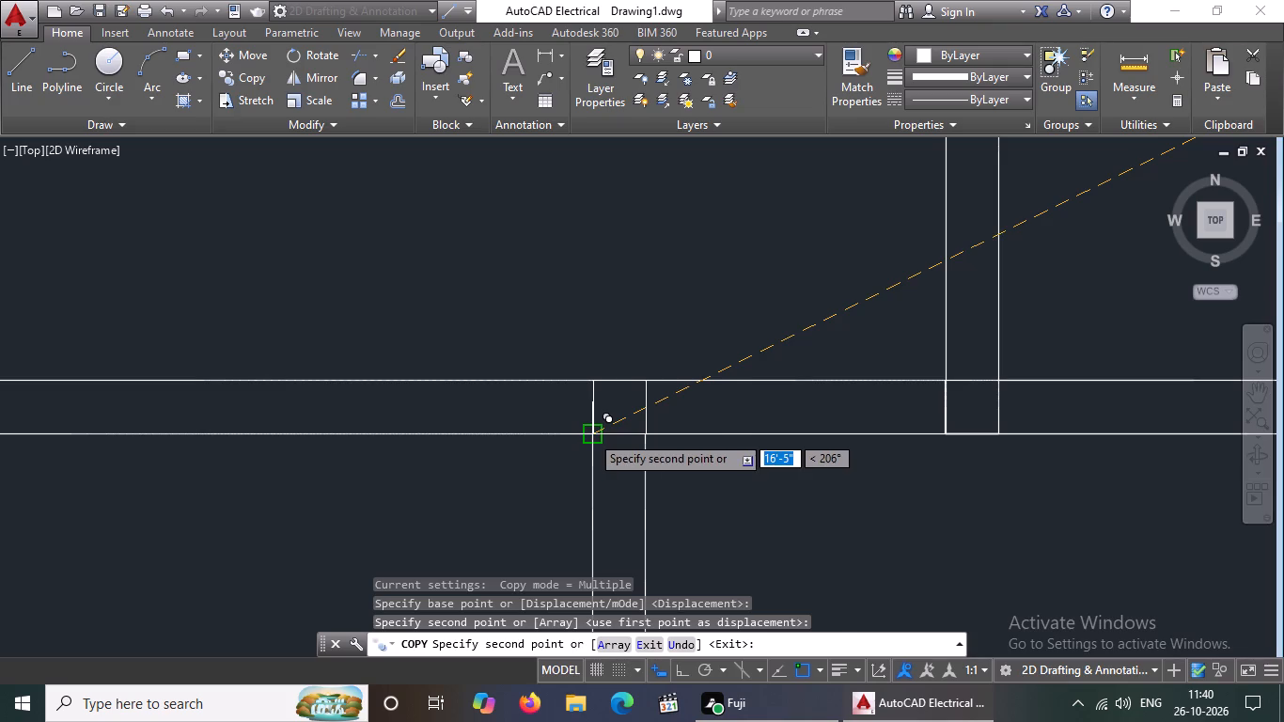
left_click(590, 434)
scroll(602, 443, "down", 6)
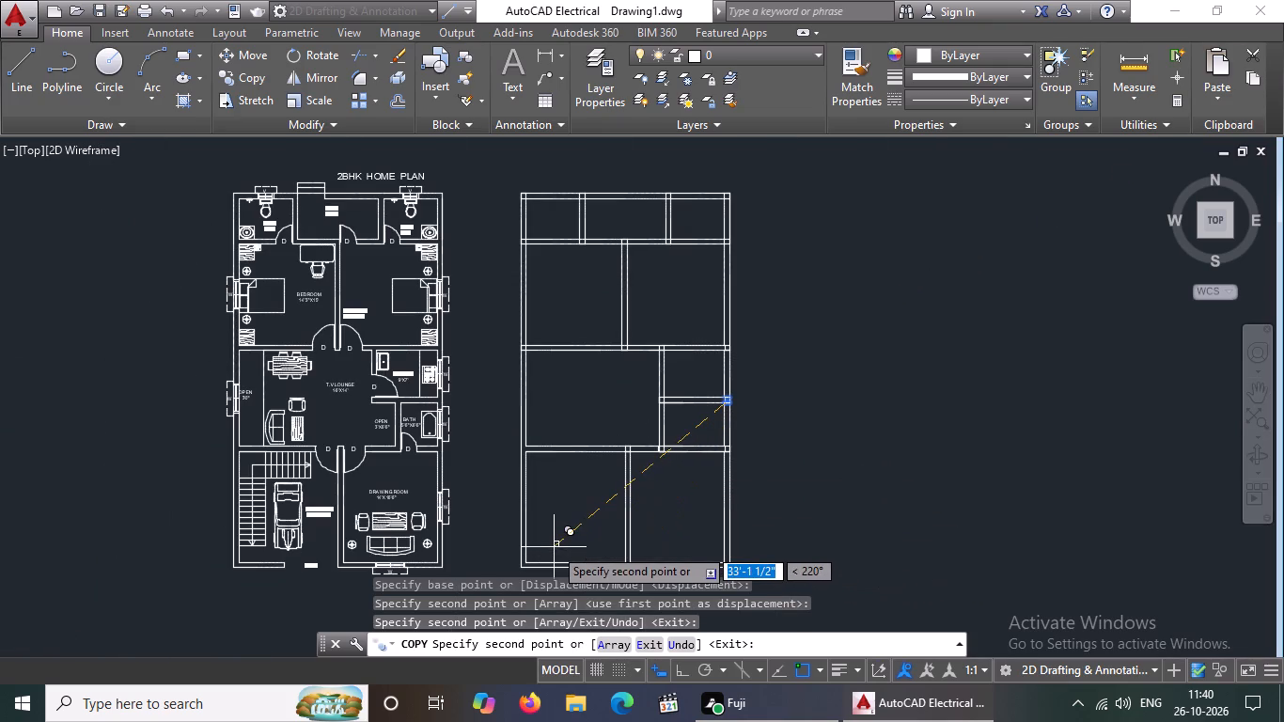
key("Escape")
Copy the column outline atop the porch–drawing room wall west to the lounge south wall's junction with the outer west wall.
scroll(593, 452, "up", 2)
scroll(602, 449, "down", 1)
scroll(602, 449, "up", 2)
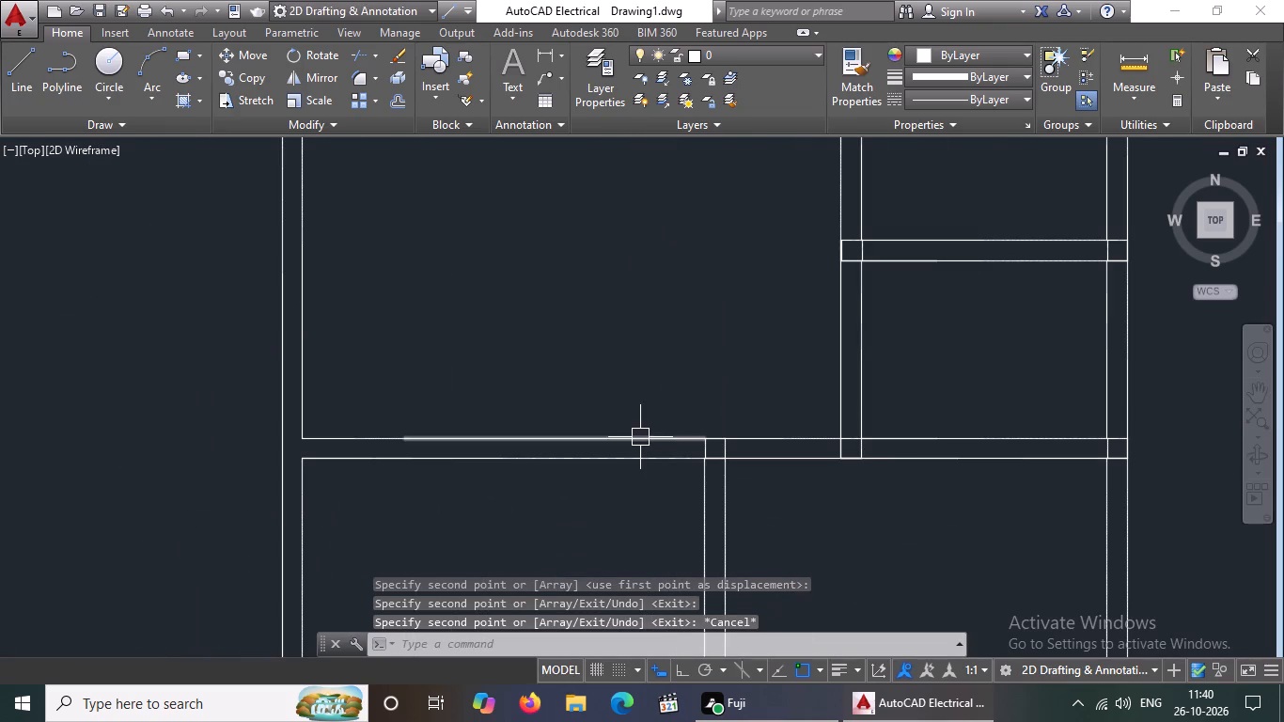
left_click(683, 420)
left_click(759, 481)
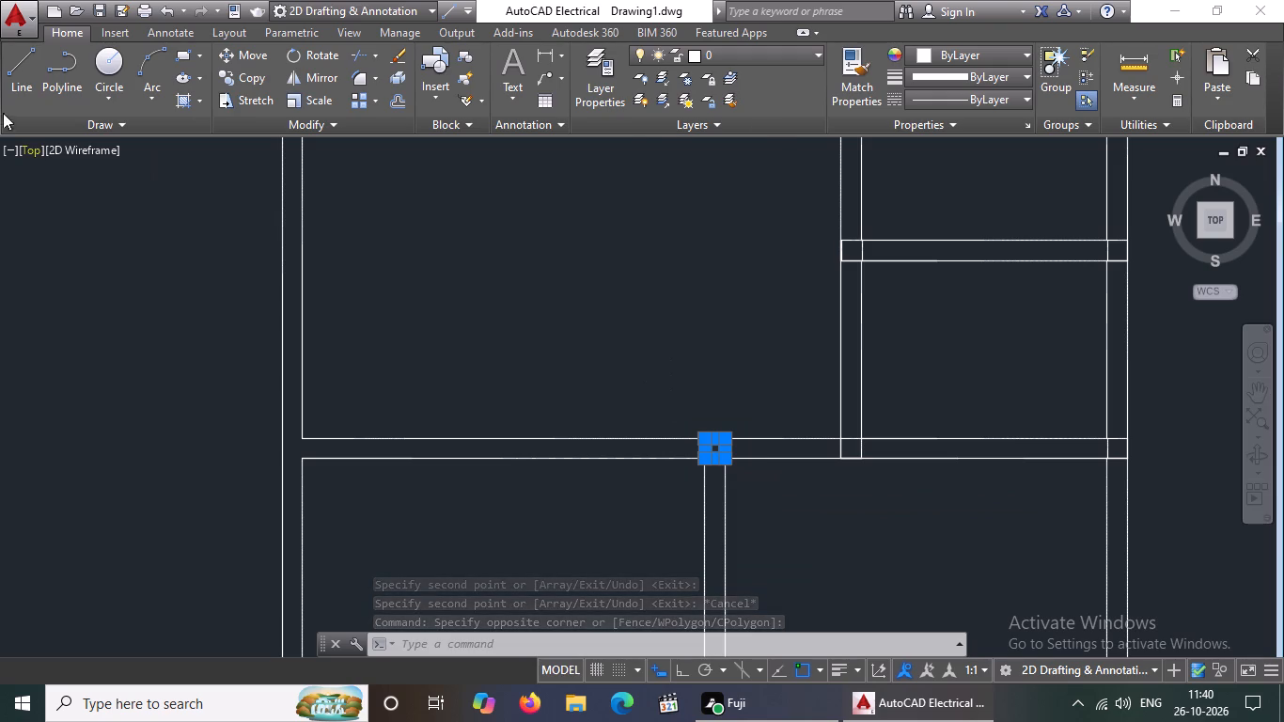
left_click(243, 78)
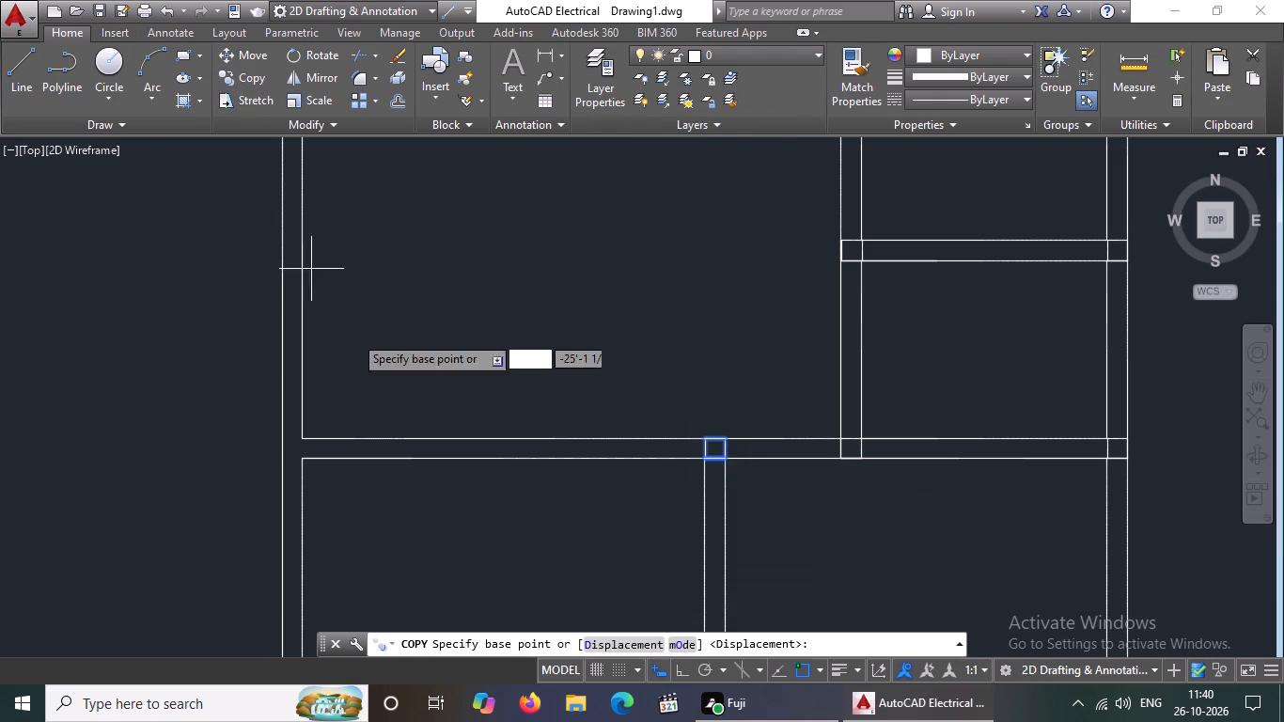
left_click(725, 439)
left_click(304, 434)
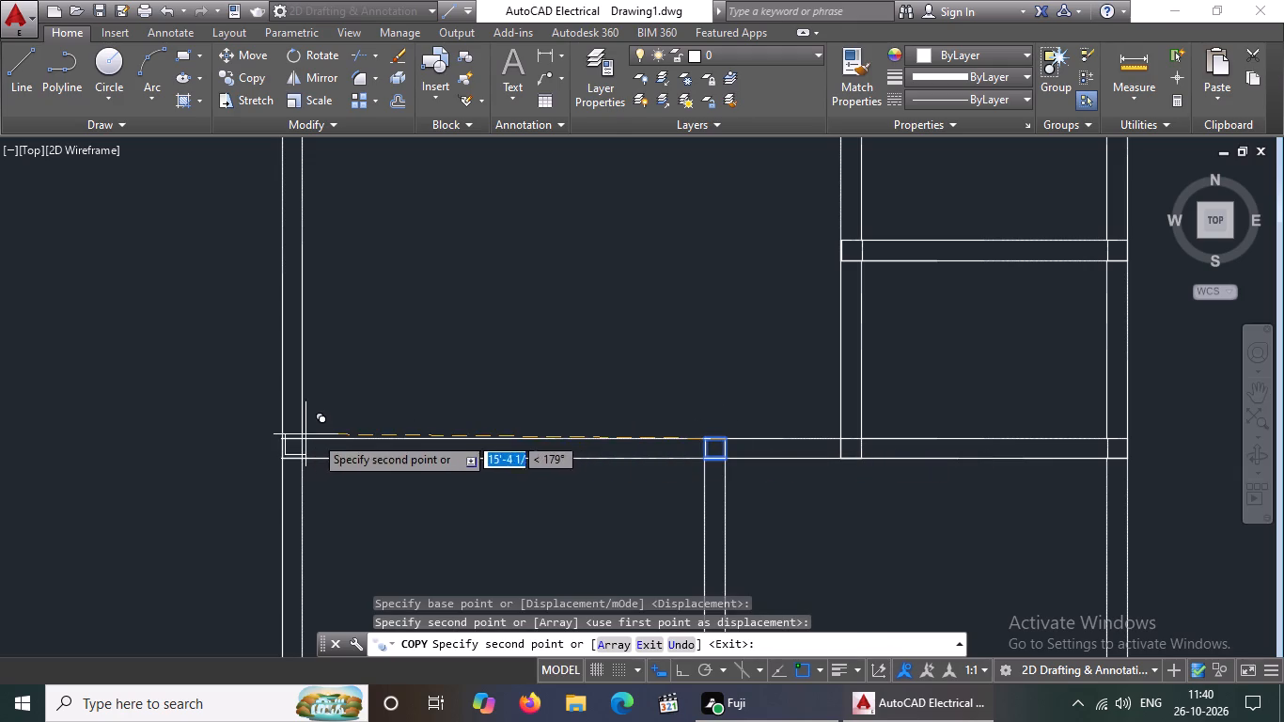
Place further copies of that column outline at the plan's southwest corner and at the porch–drawing room wall's south end.
scroll(352, 428, "down", 4)
scroll(336, 503, "up", 4)
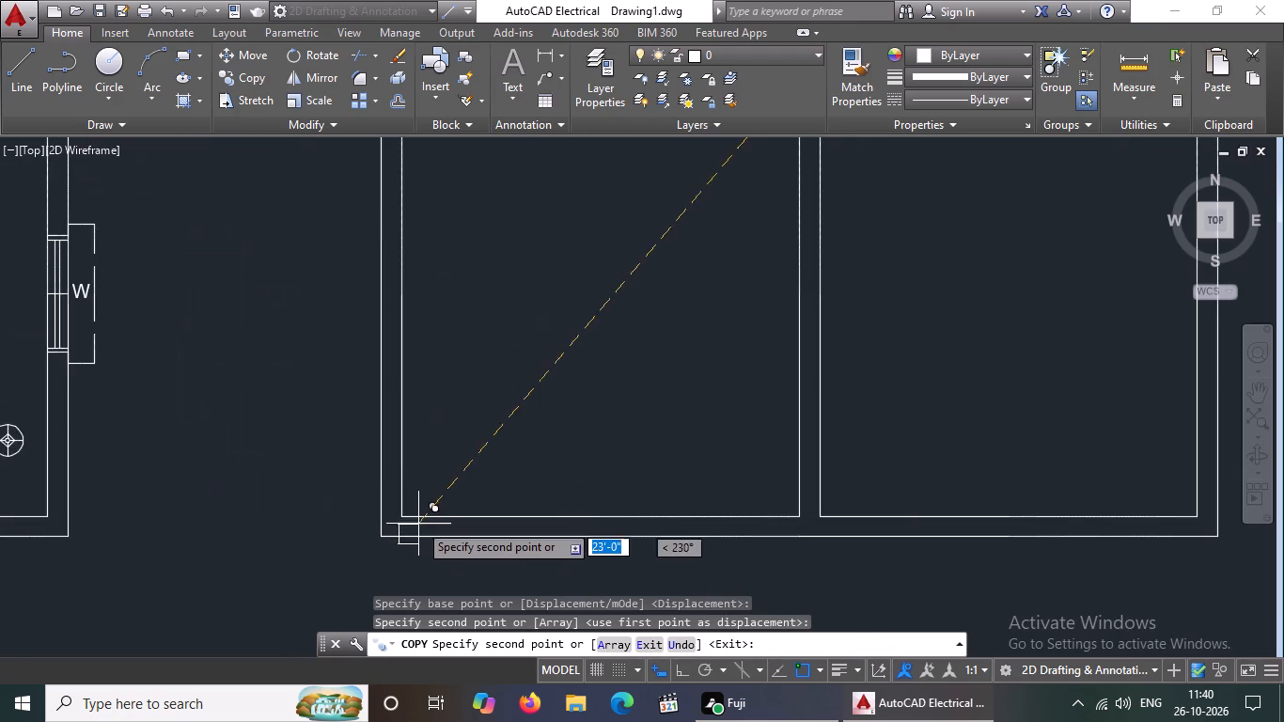
scroll(418, 518, "up", 2)
left_click_drag(373, 514, 384, 512)
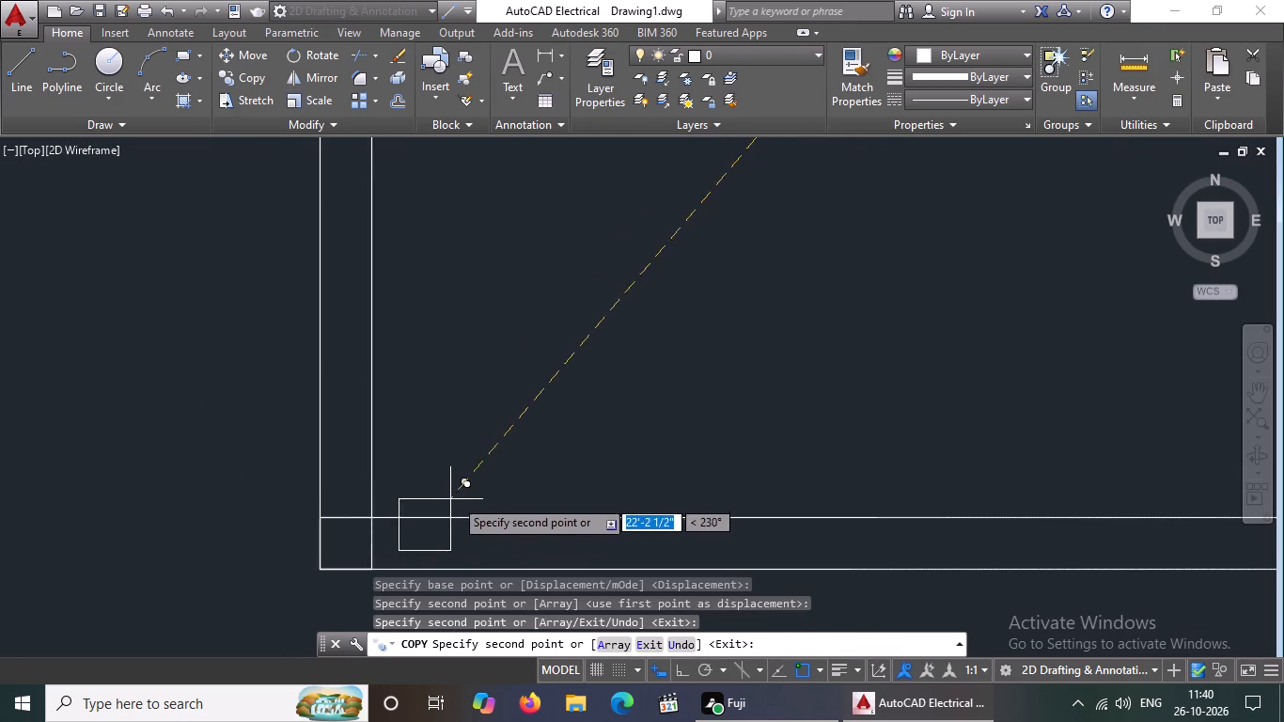
scroll(459, 495, "down", 4)
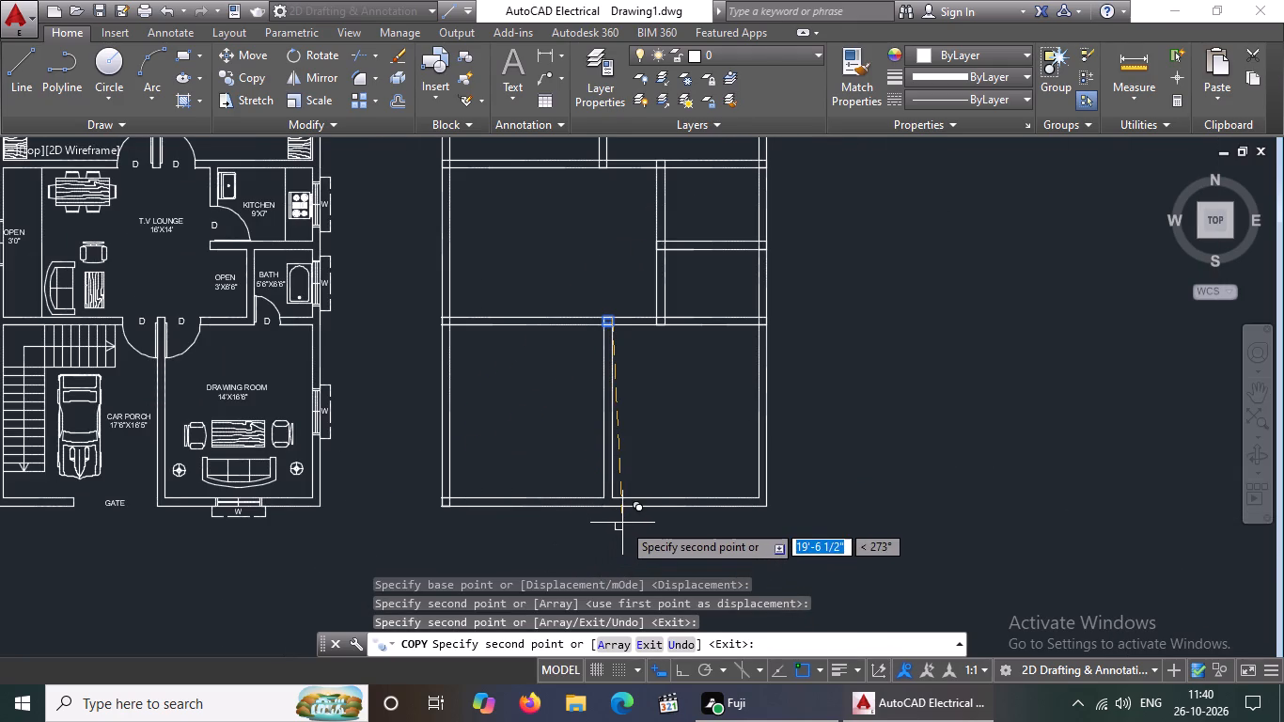
scroll(625, 506, "up", 3)
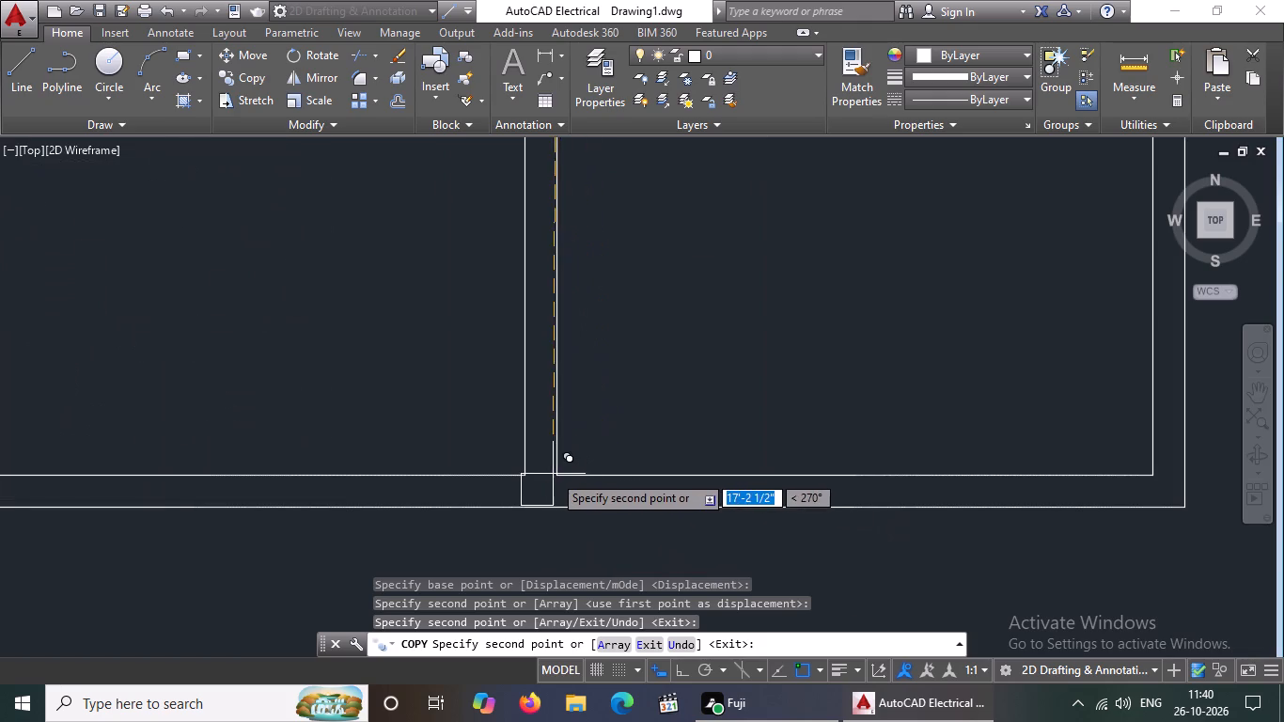
left_click(556, 475)
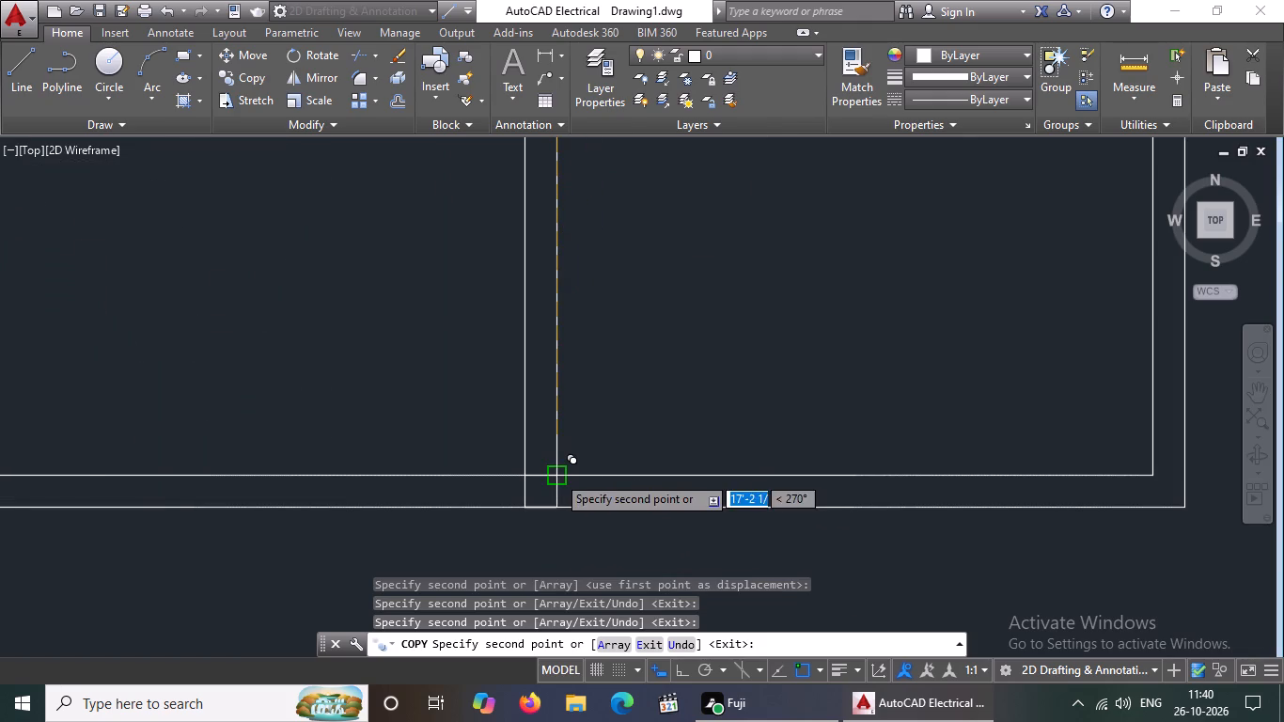
scroll(578, 477, "down", 1)
scroll(1017, 484, "up", 1)
scroll(1014, 482, "down", 3)
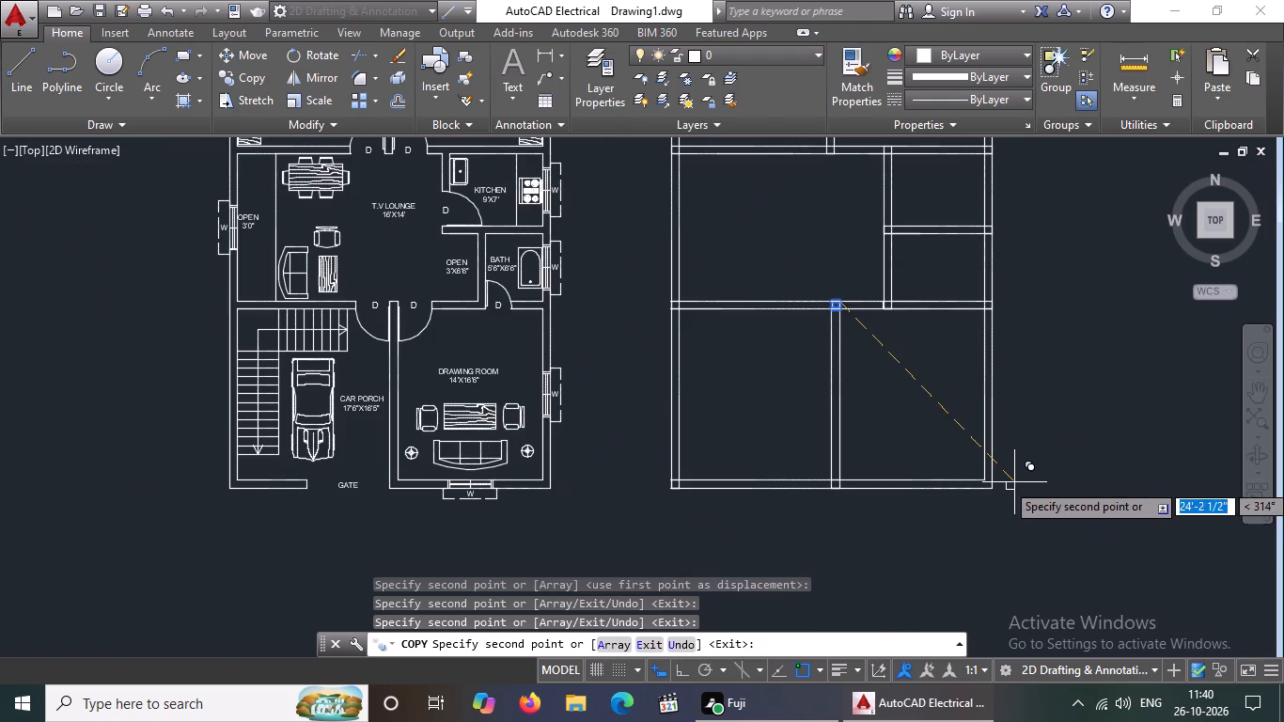
key("Escape")
Copy the column outline at the porch–drawing room wall's north end to the plan's southeast corner.
scroll(859, 322, "up", 3)
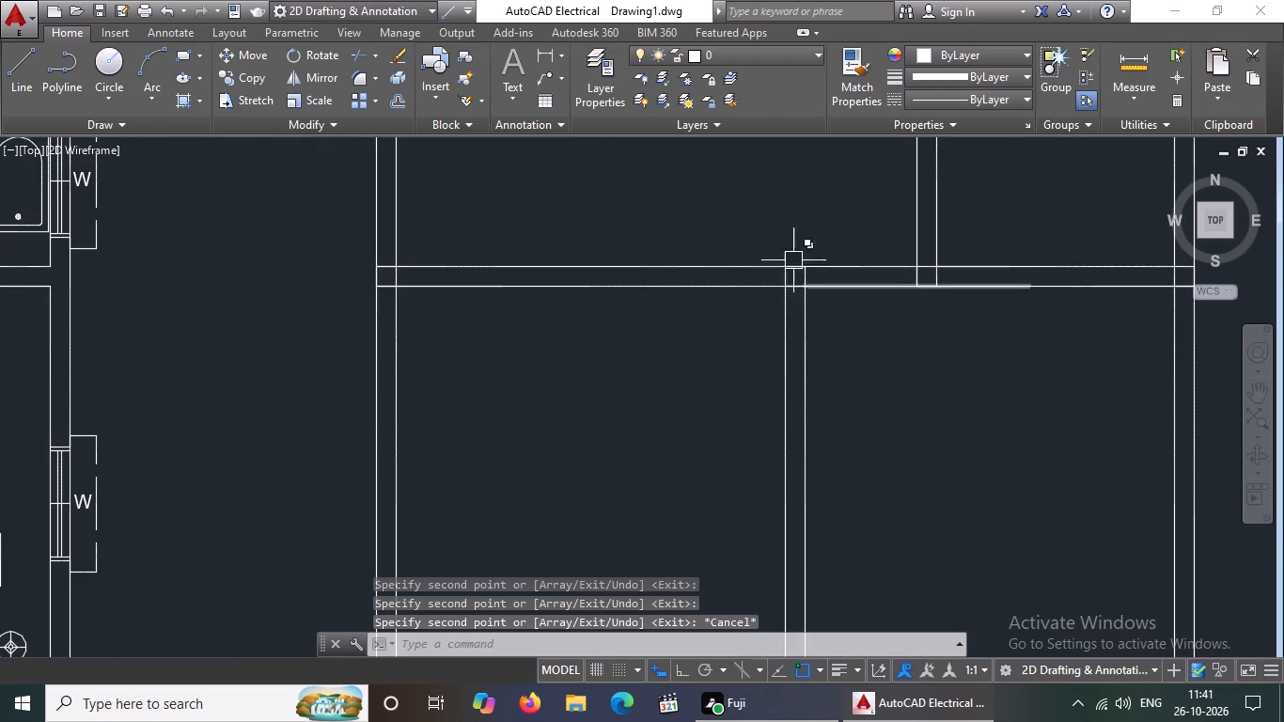
left_click_drag(760, 237, 779, 255)
left_click(847, 319)
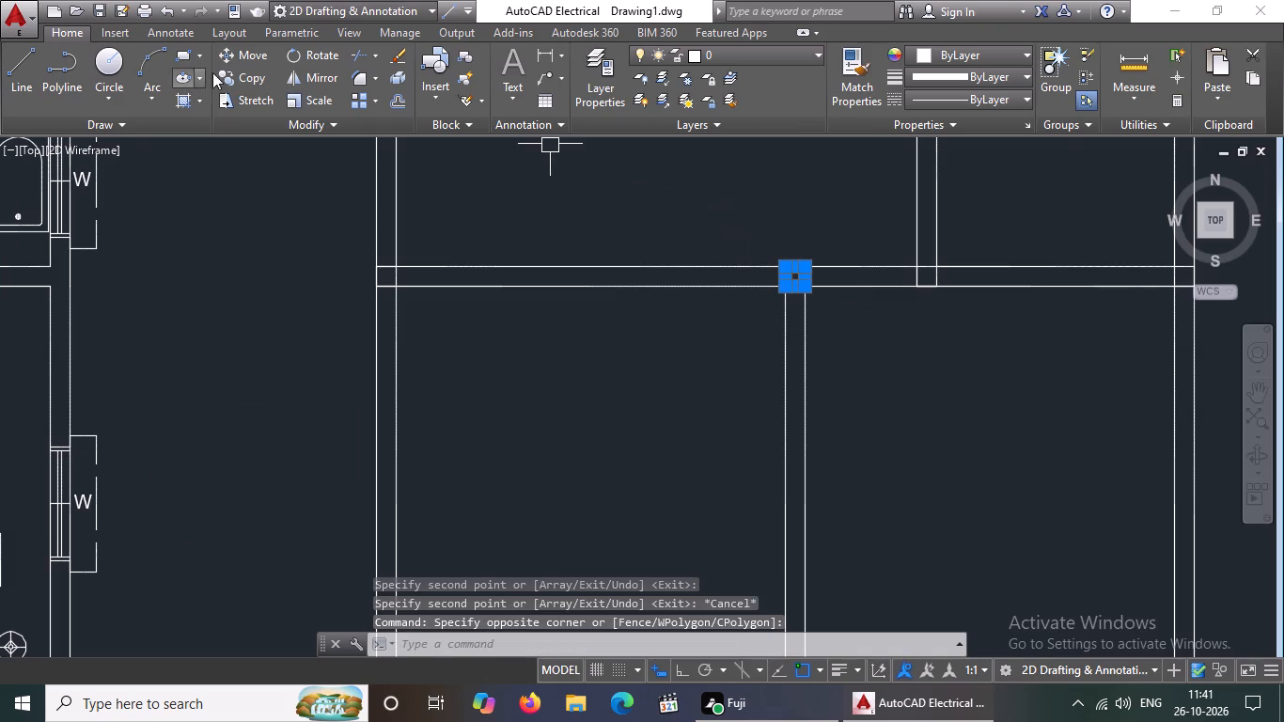
left_click_drag(229, 73, 243, 82)
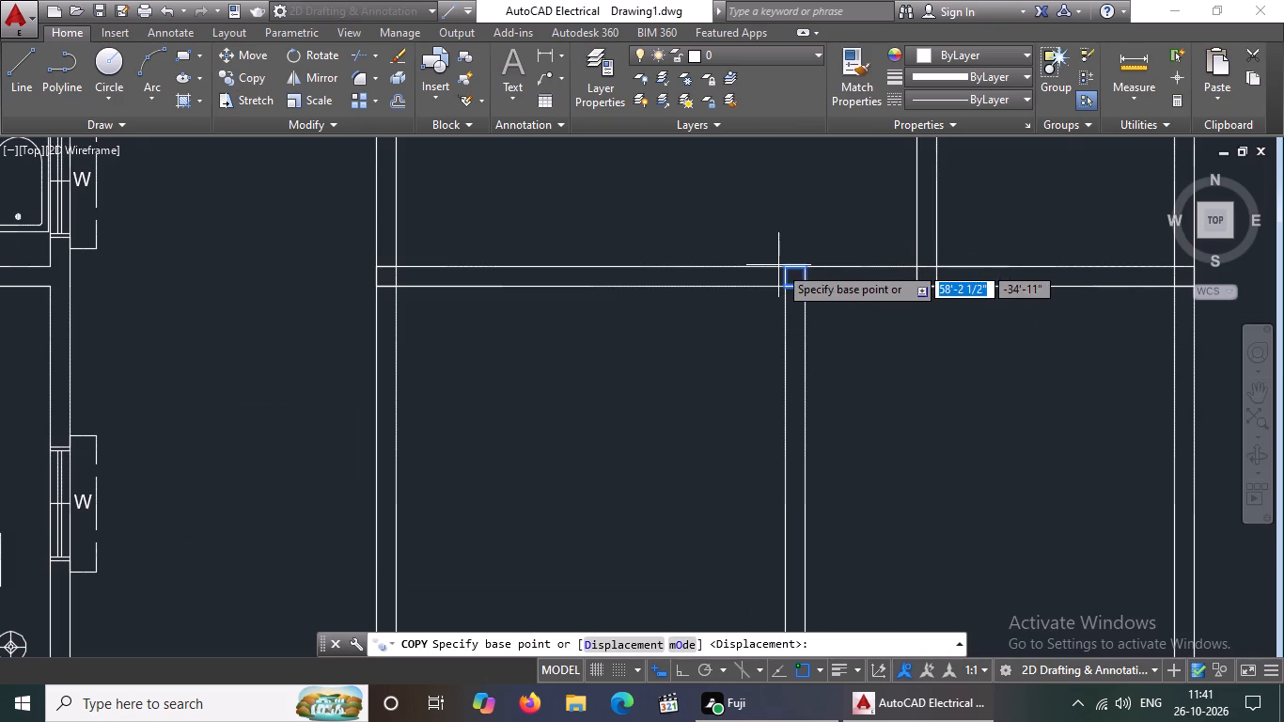
left_click(783, 268)
scroll(833, 272, "down", 3)
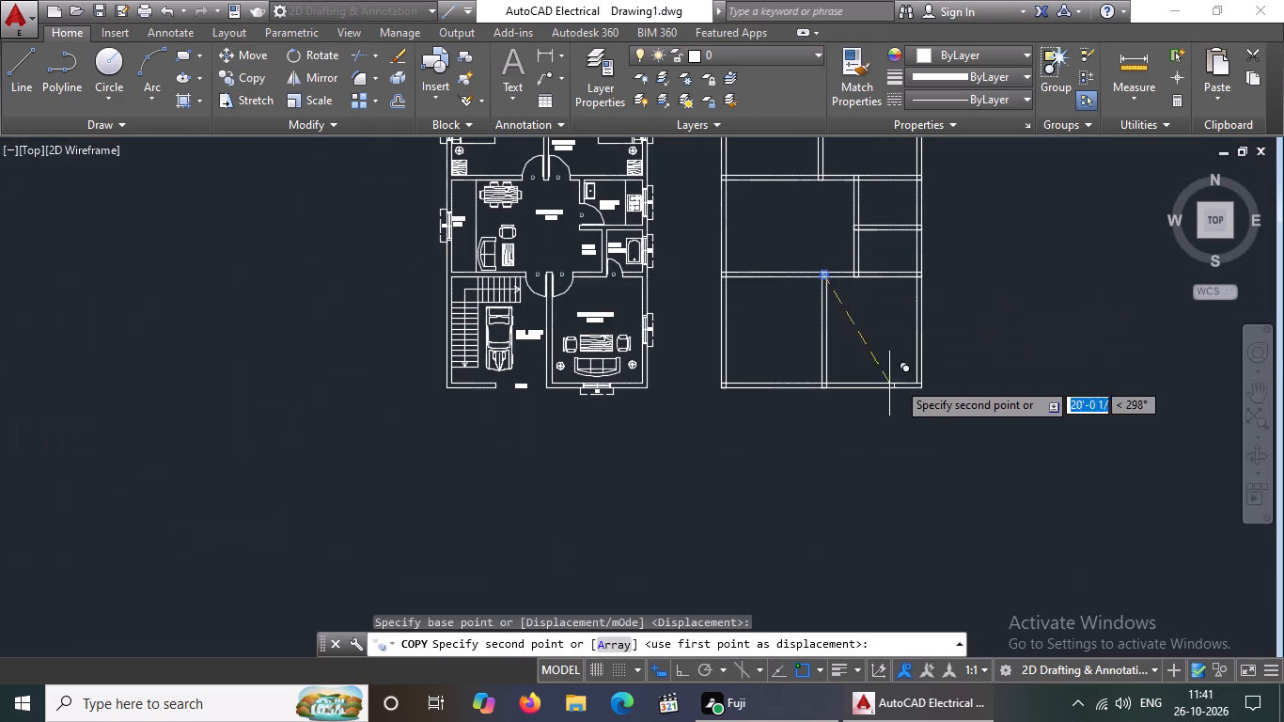
scroll(933, 370, "up", 3)
scroll(858, 428, "up", 2)
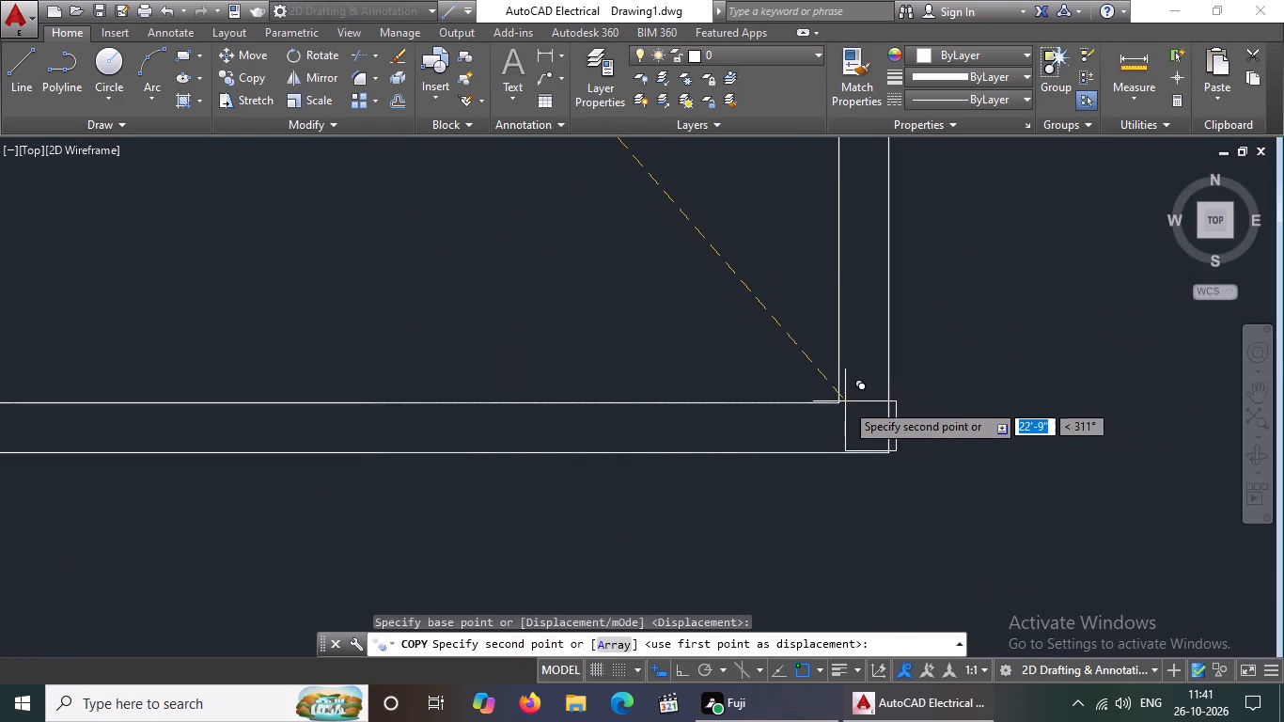
left_click(834, 406)
scroll(917, 476, "down", 3)
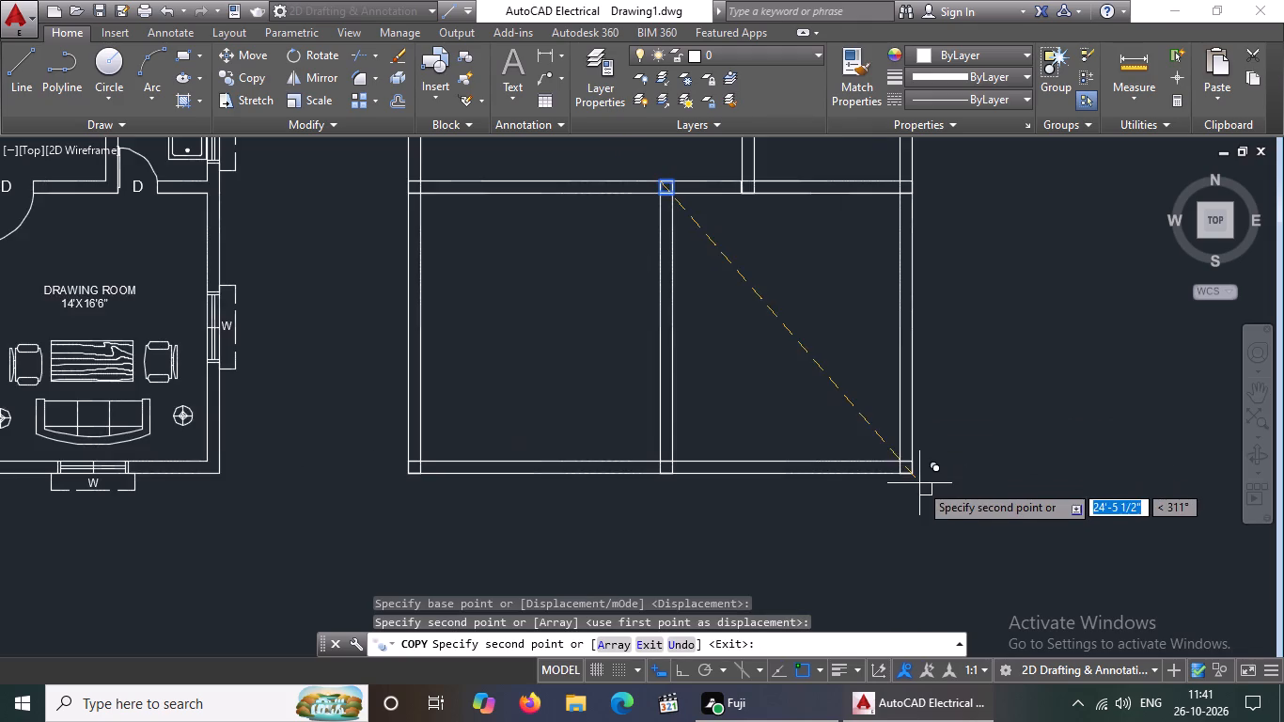
scroll(919, 483, "down", 4)
key("Escape")
Draw two crossing diagonal lines between opposite corners of the column outline at the plan's northwest corner.
scroll(919, 483, "down", 2)
scroll(885, 338, "up", 2)
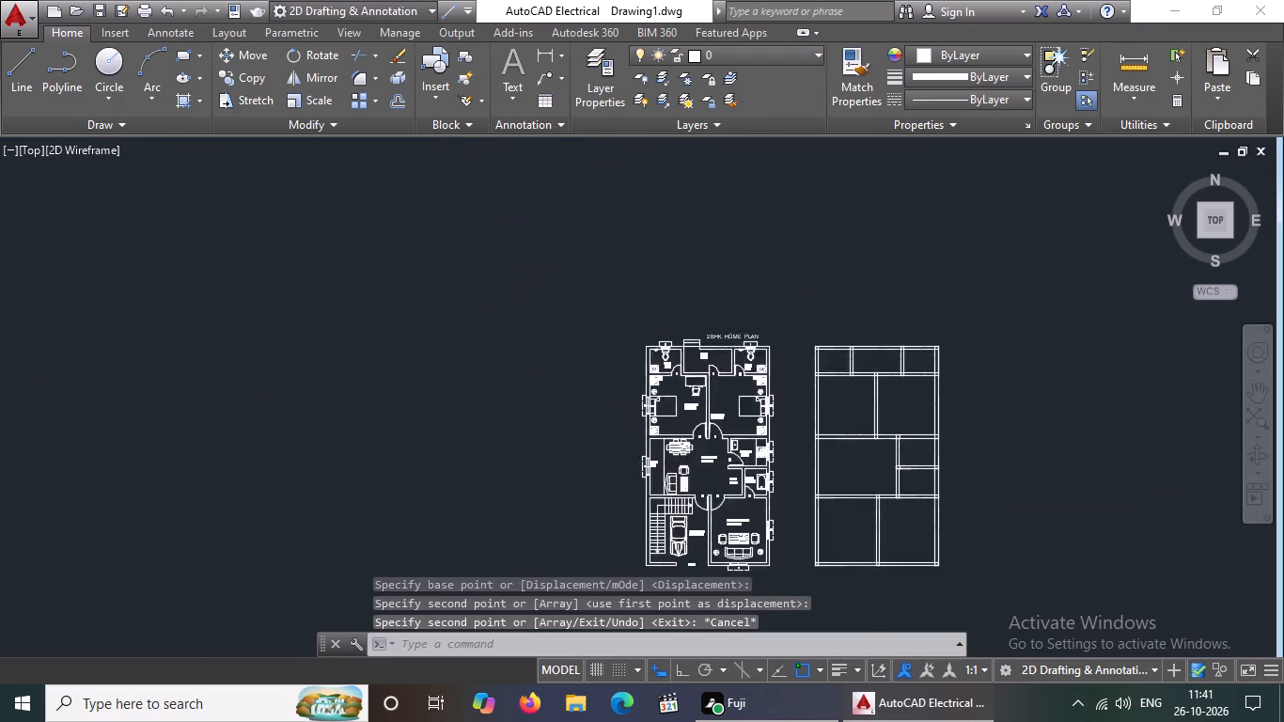
scroll(866, 390, "up", 2)
key("Escape")
key("l")
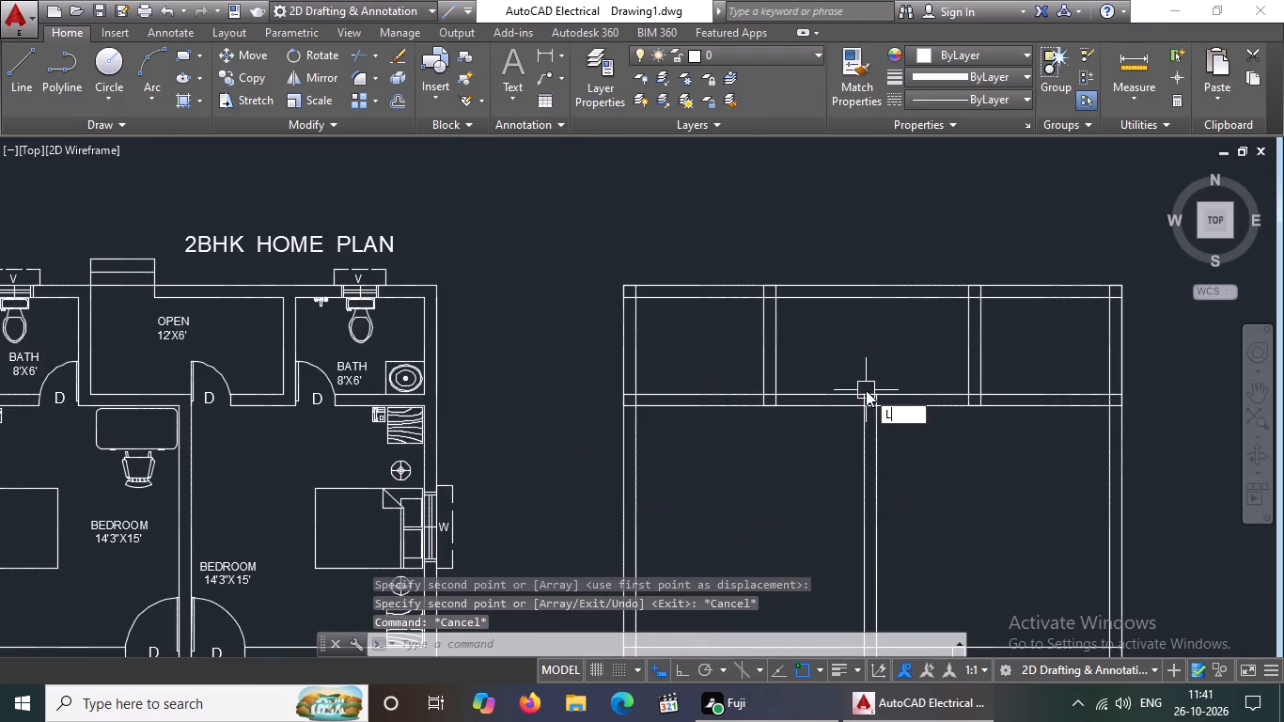
key("Return")
scroll(634, 300, "up", 2)
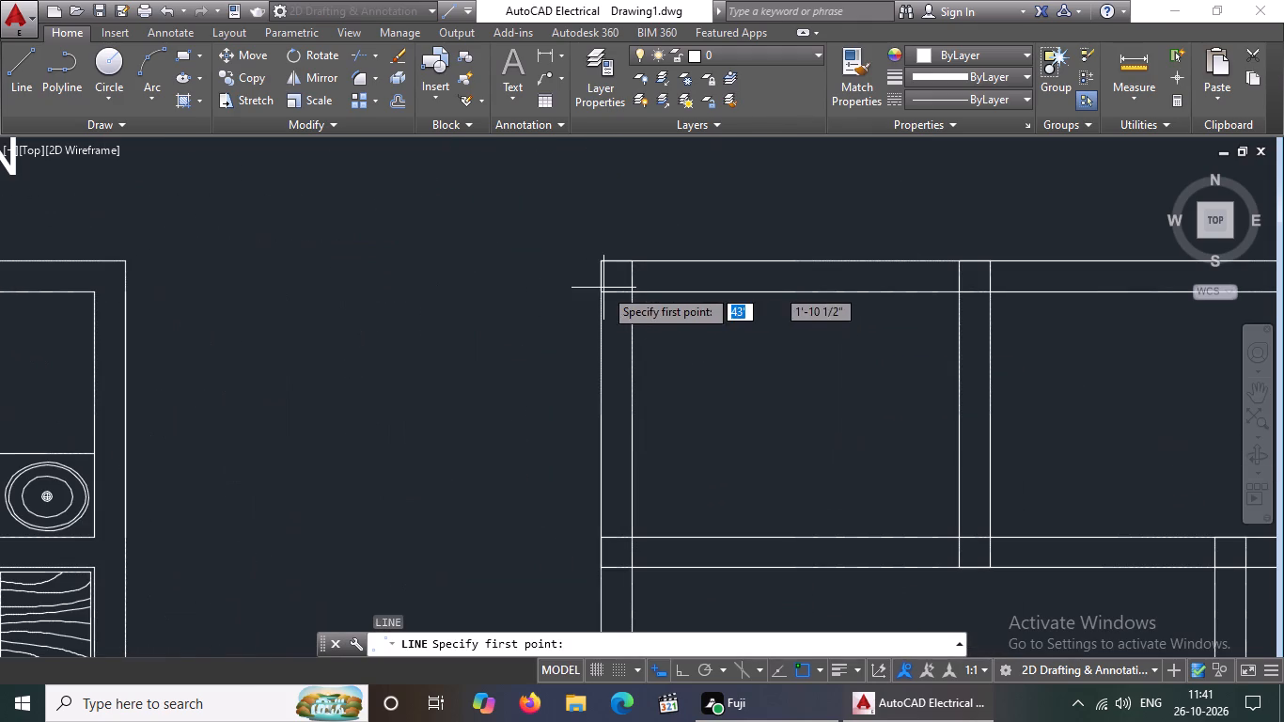
left_click(602, 293)
left_click_drag(627, 262, 642, 250)
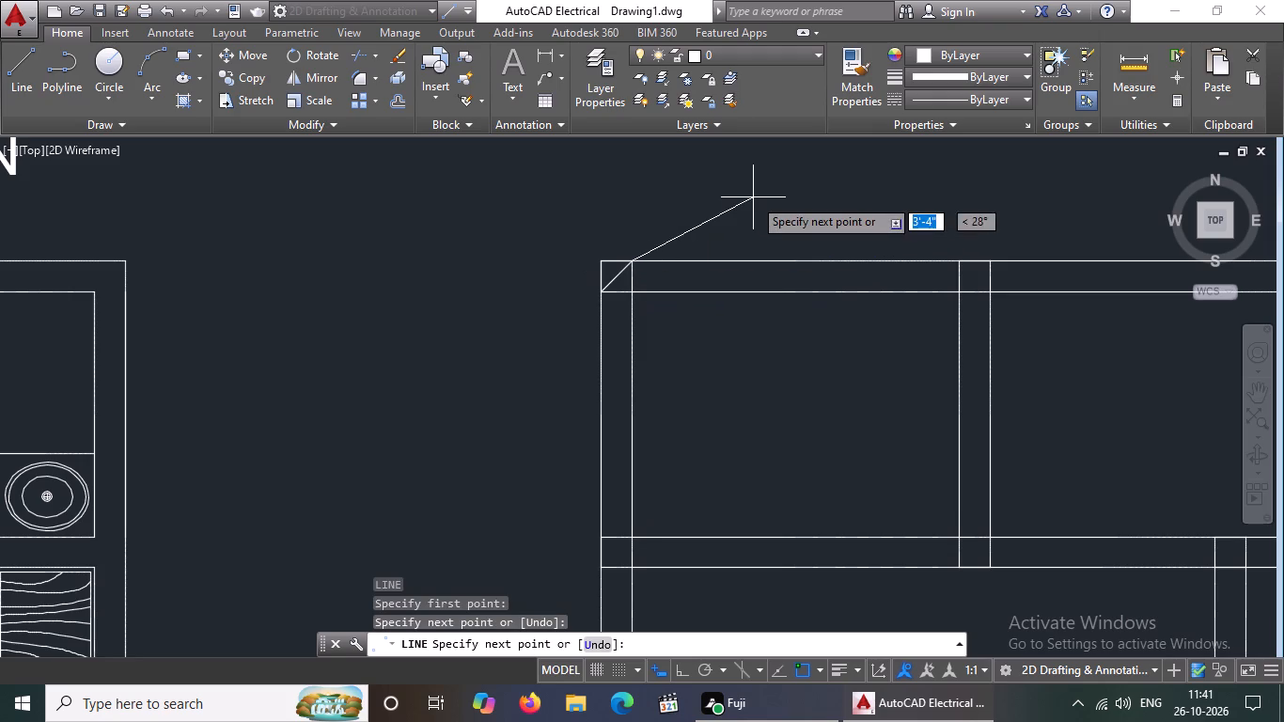
key("Return")
key("l")
key("Return")
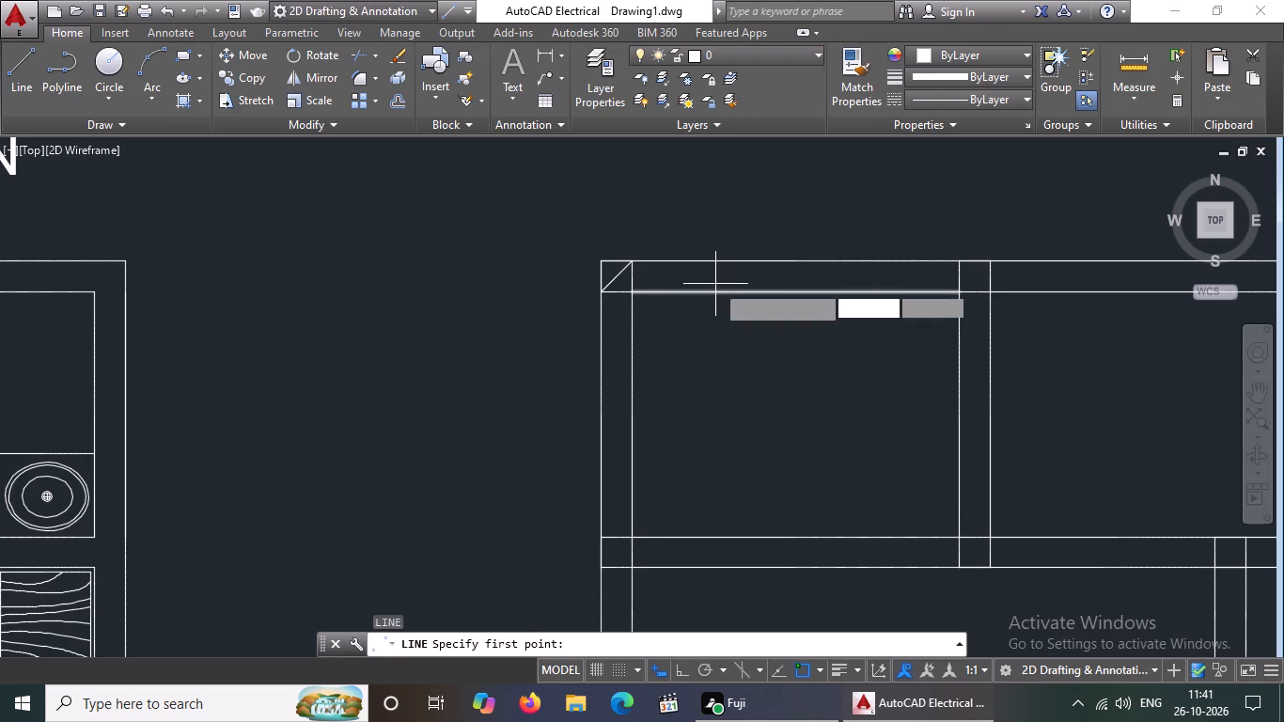
left_click(602, 260)
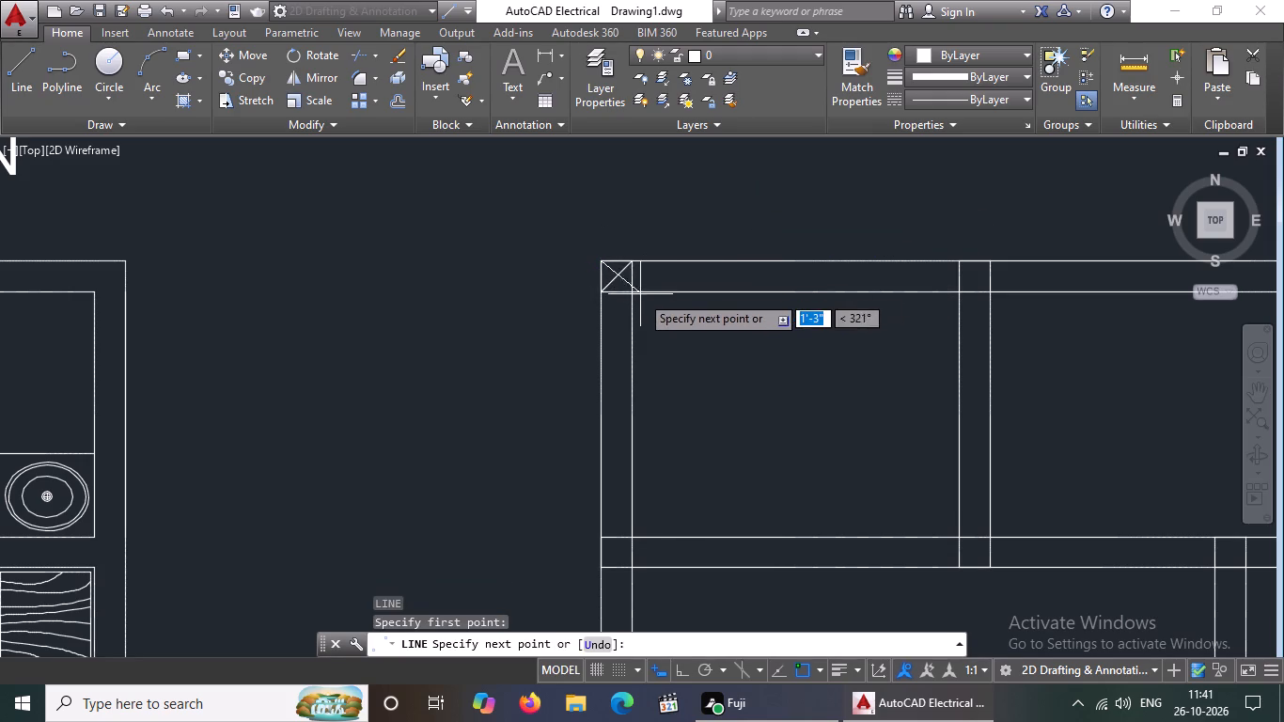
left_click_drag(629, 290, 635, 319)
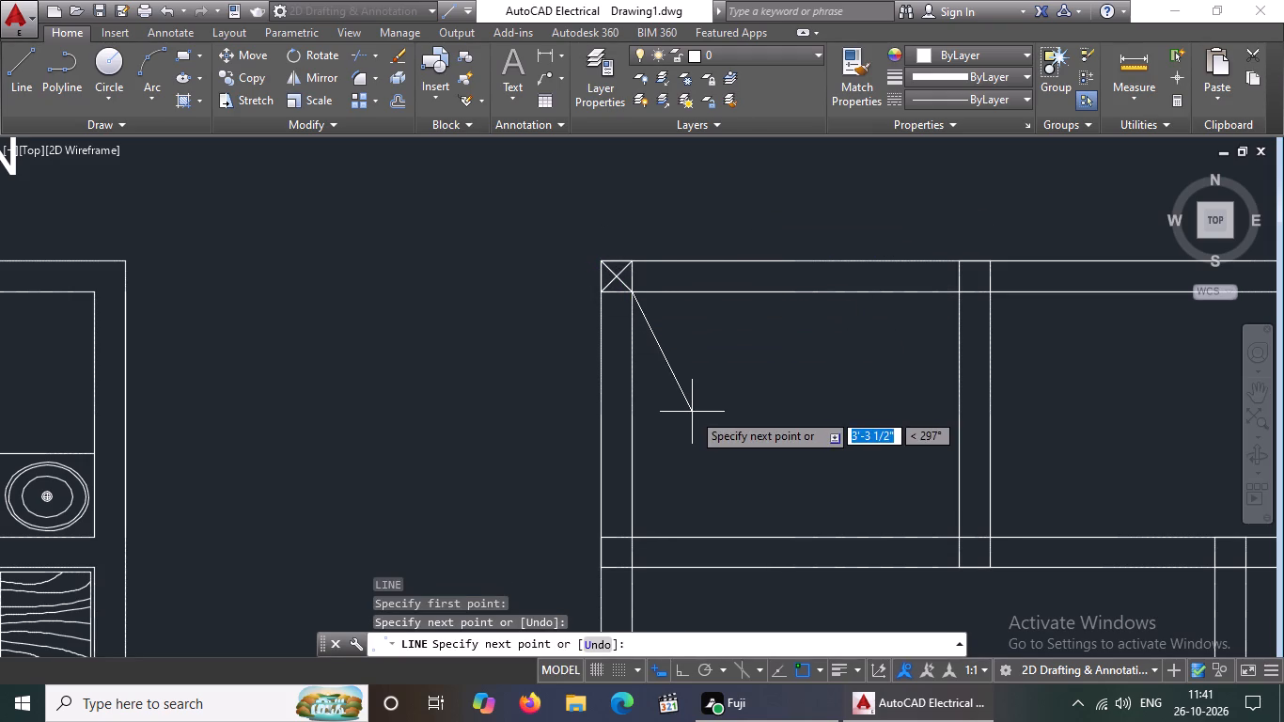
key("Return")
Draw two crossing diagonals in the column outline where the wall between the west bath and open area meets the north wall.
key("l")
key("Return")
scroll(1092, 247, "up", 2)
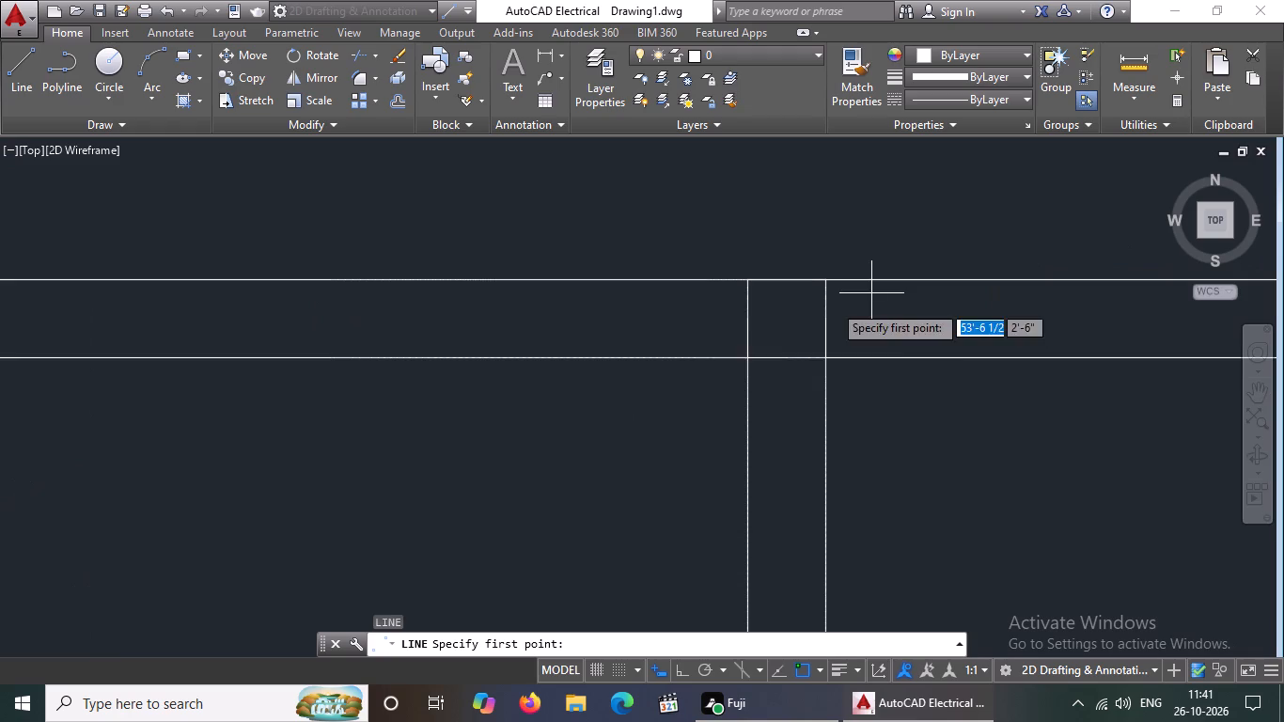
left_click(746, 359)
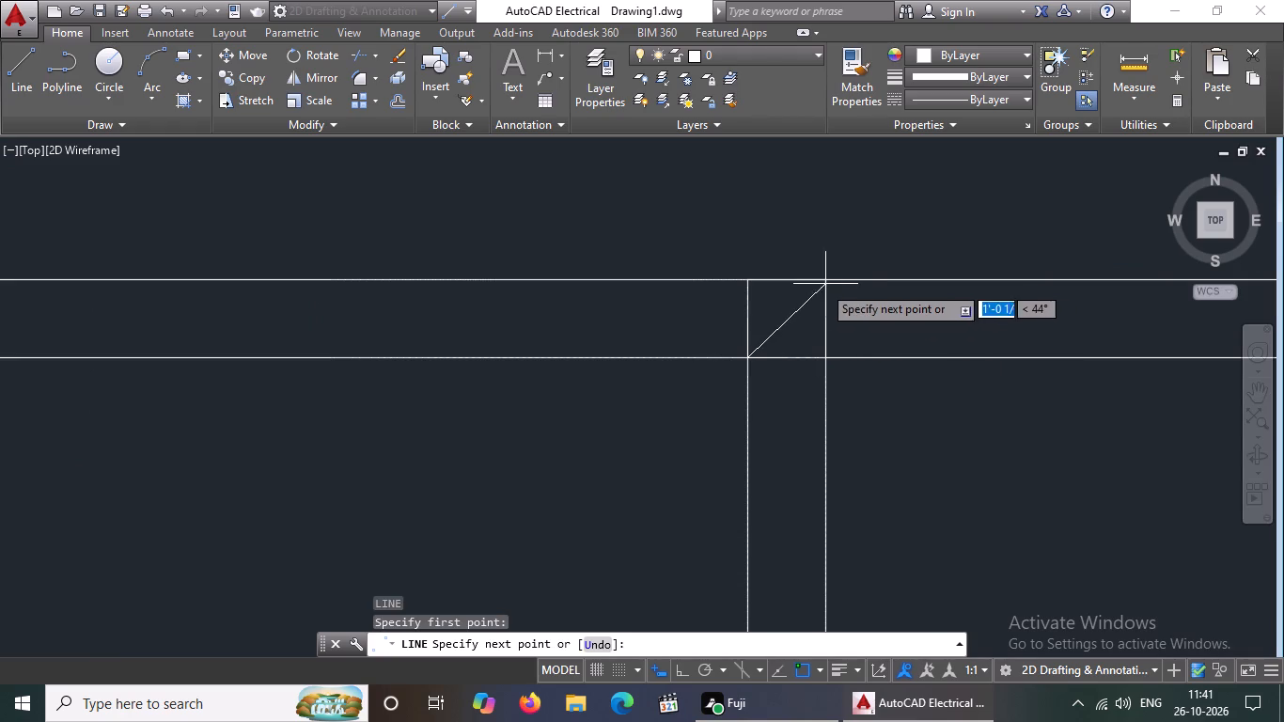
left_click_drag(828, 281, 835, 272)
key("Return")
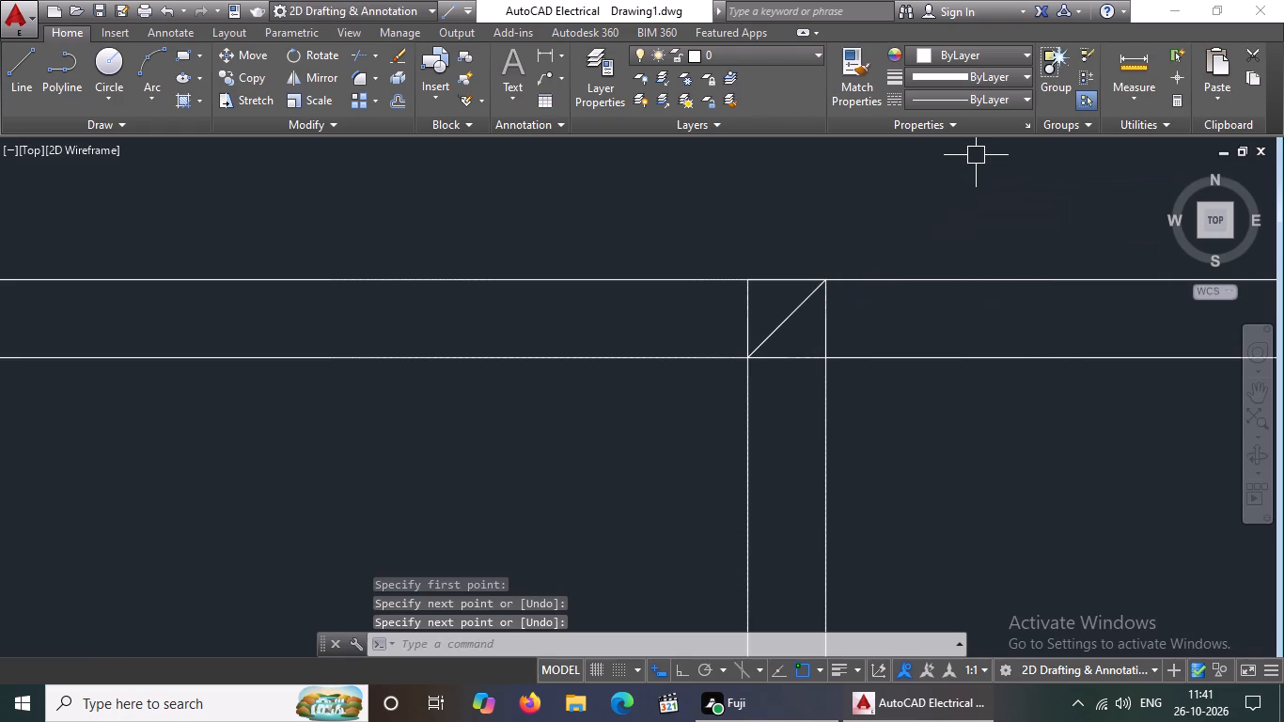
key("l")
key("Return")
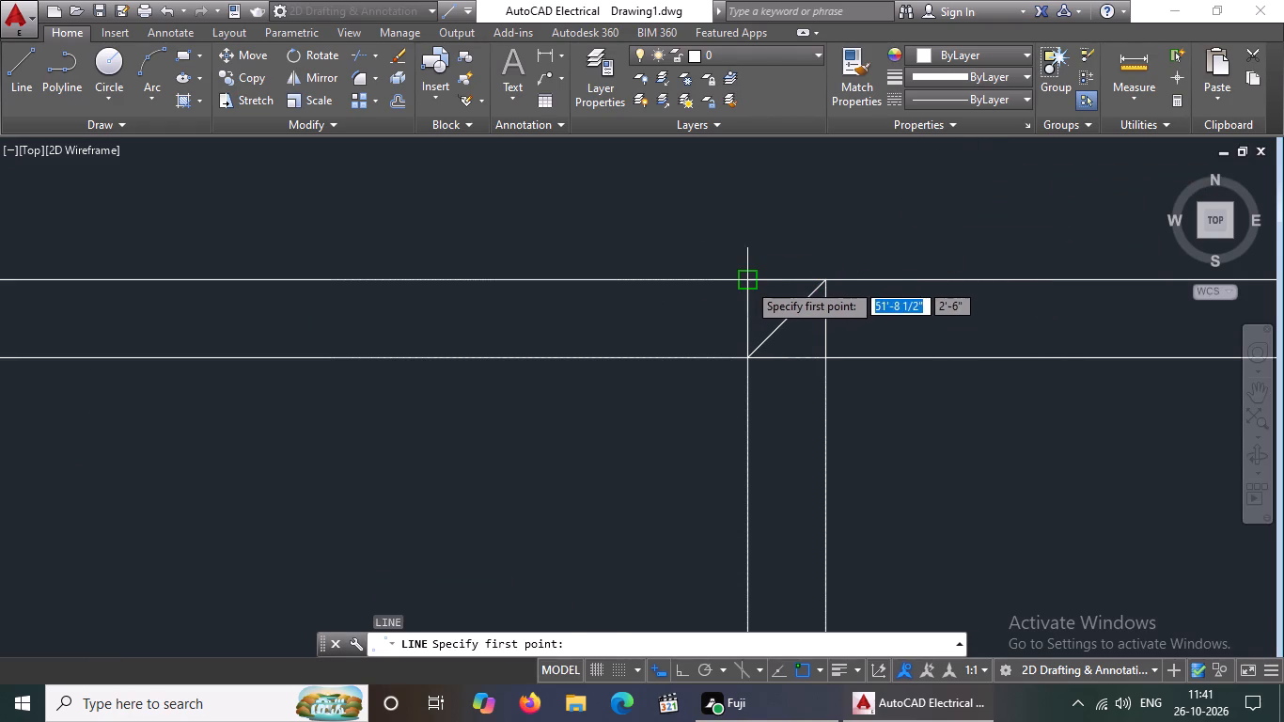
left_click(747, 282)
left_click(824, 361)
scroll(884, 459, "down", 2)
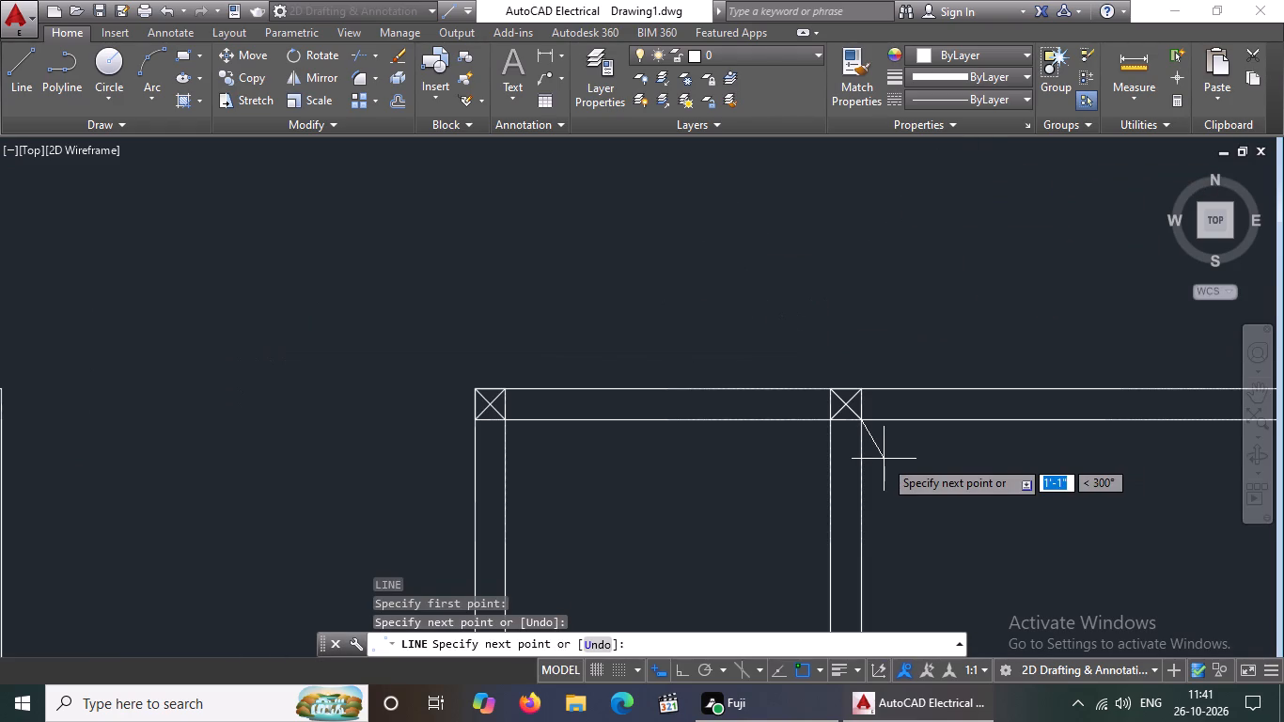
key("Return")
Draw two crossing diagonals in the column outline where the wall between the open area and east bath meets the north wall.
key("l")
key("Return")
scroll(884, 459, "up", 1)
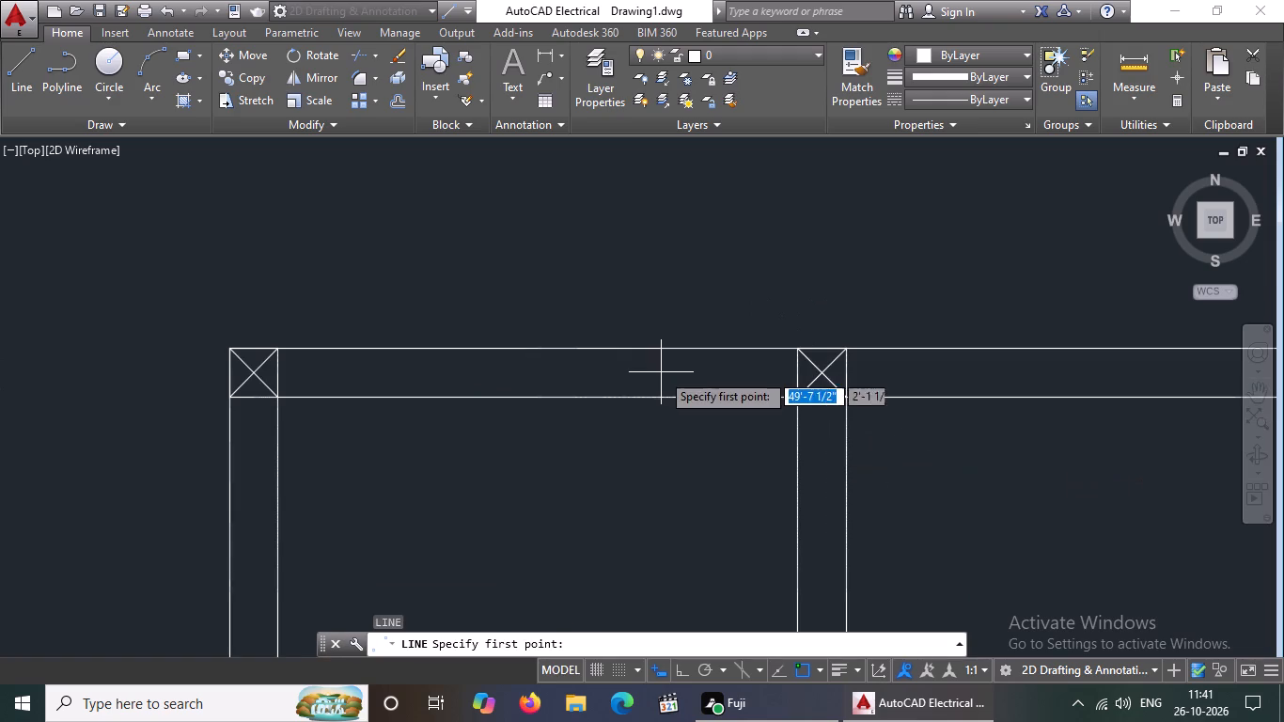
scroll(654, 371, "down", 3)
scroll(918, 383, "up", 3)
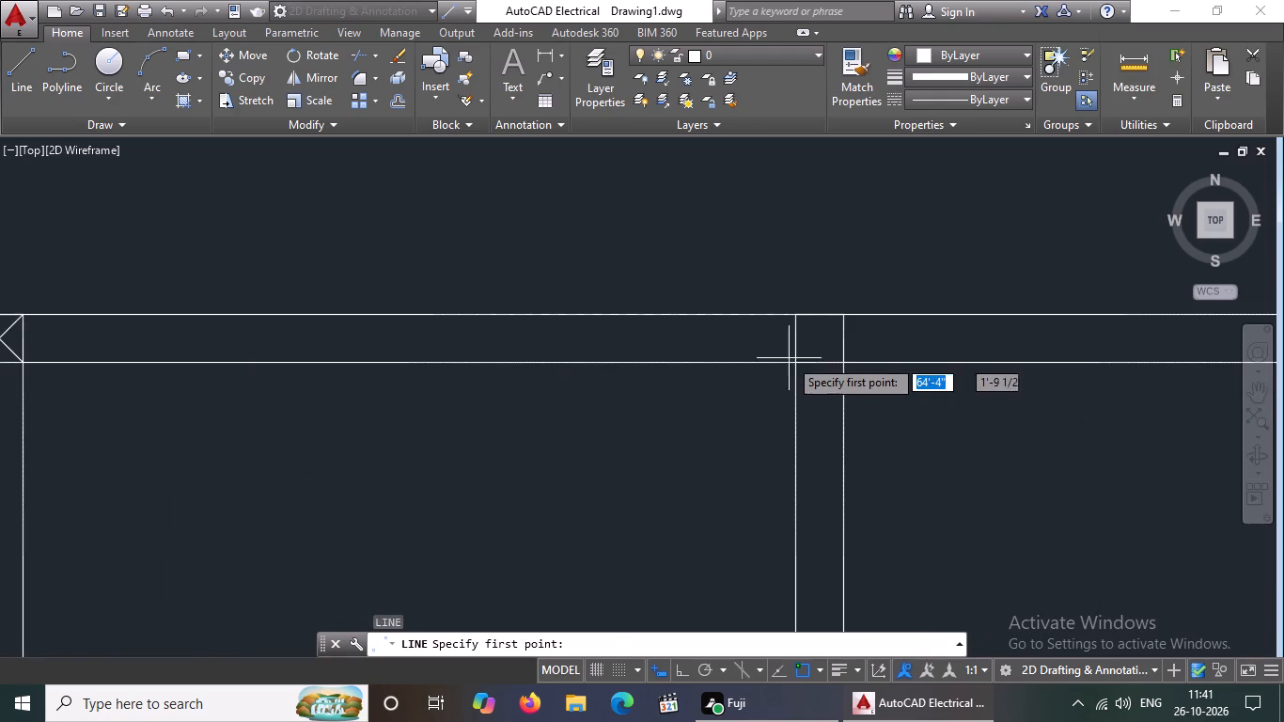
left_click(795, 362)
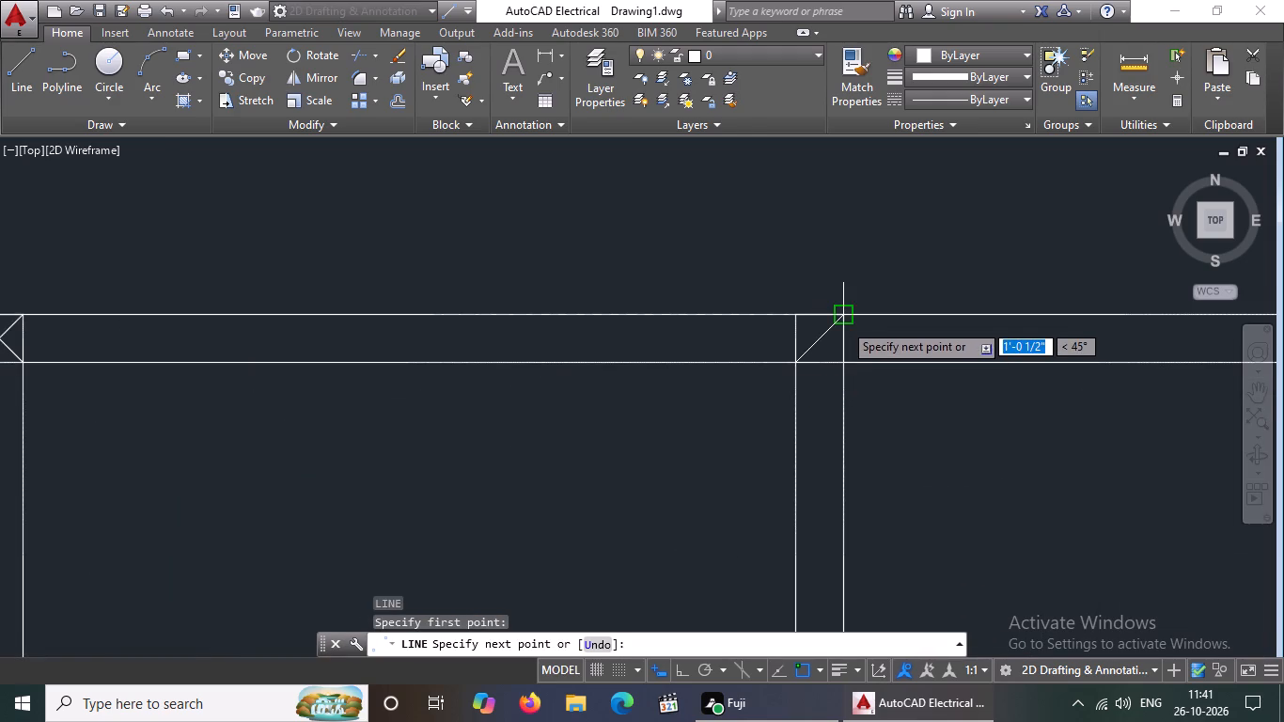
left_click(843, 322)
key("Return")
key("l")
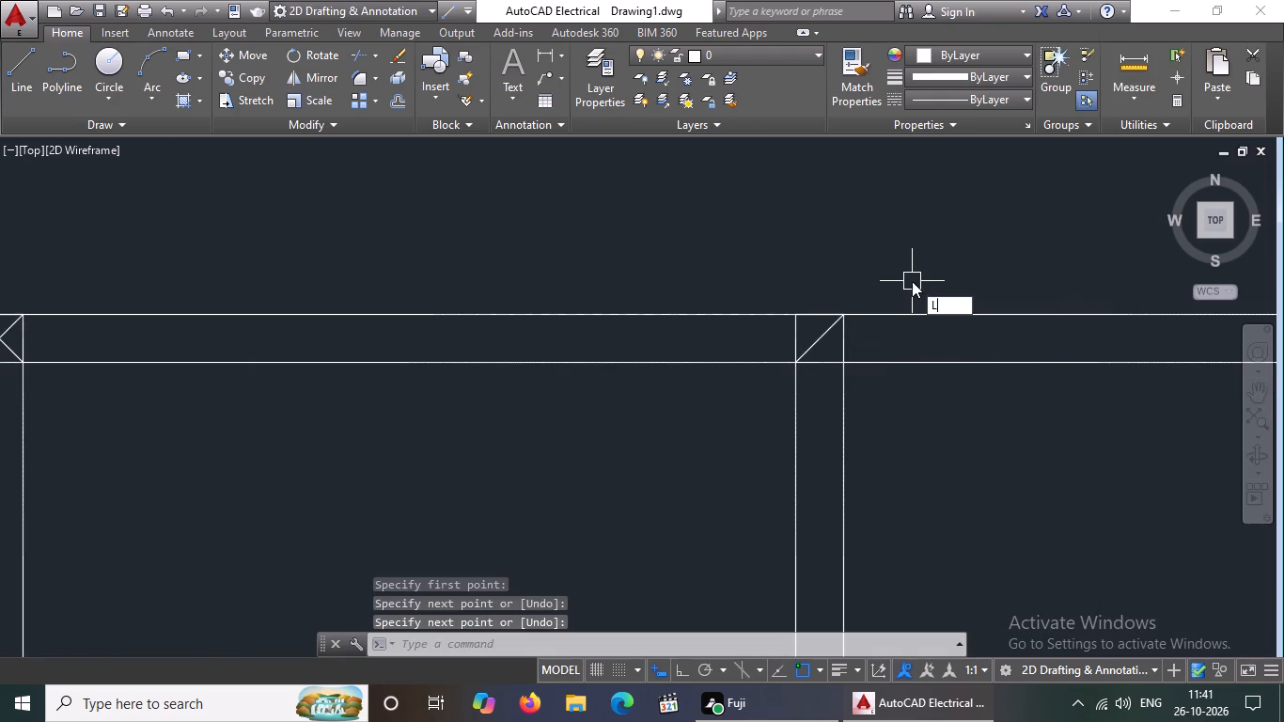
key("Return")
left_click_drag(800, 312, 824, 323)
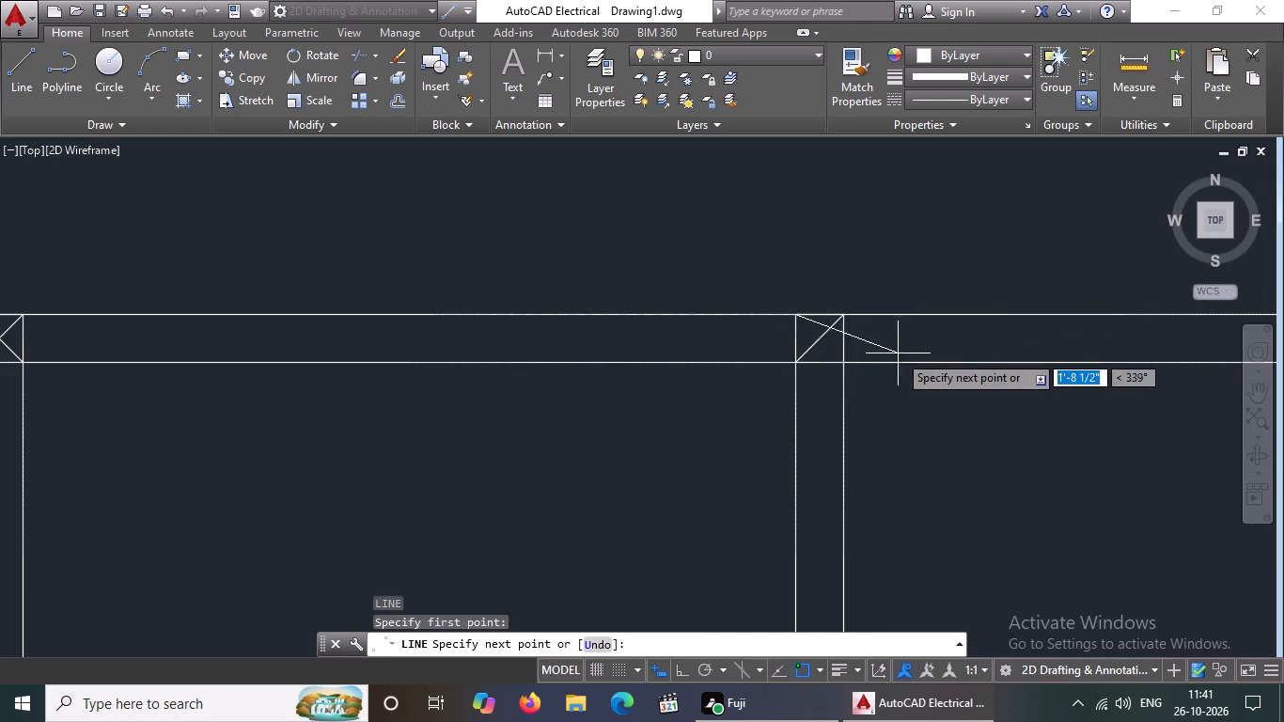
left_click(843, 366)
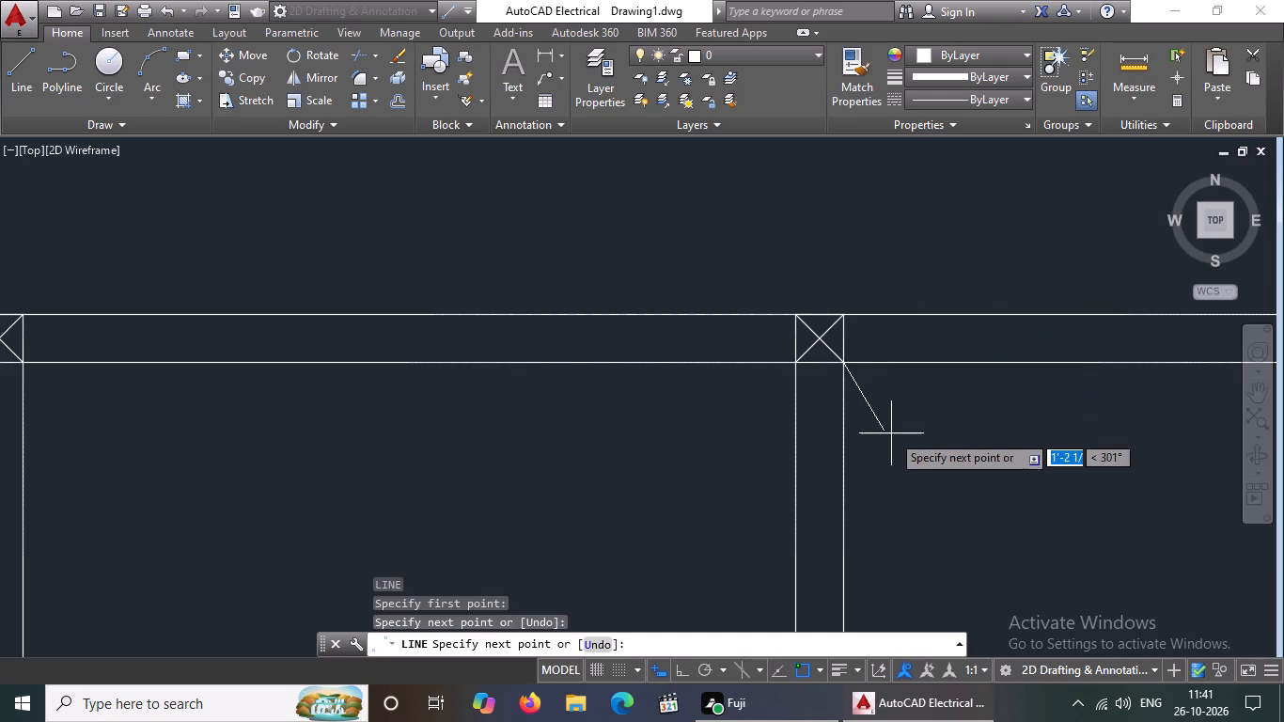
key("Return")
Draw two crossing diagonals between opposite corners of the column outline at the plan's northeast corner.
key("l")
key("Return")
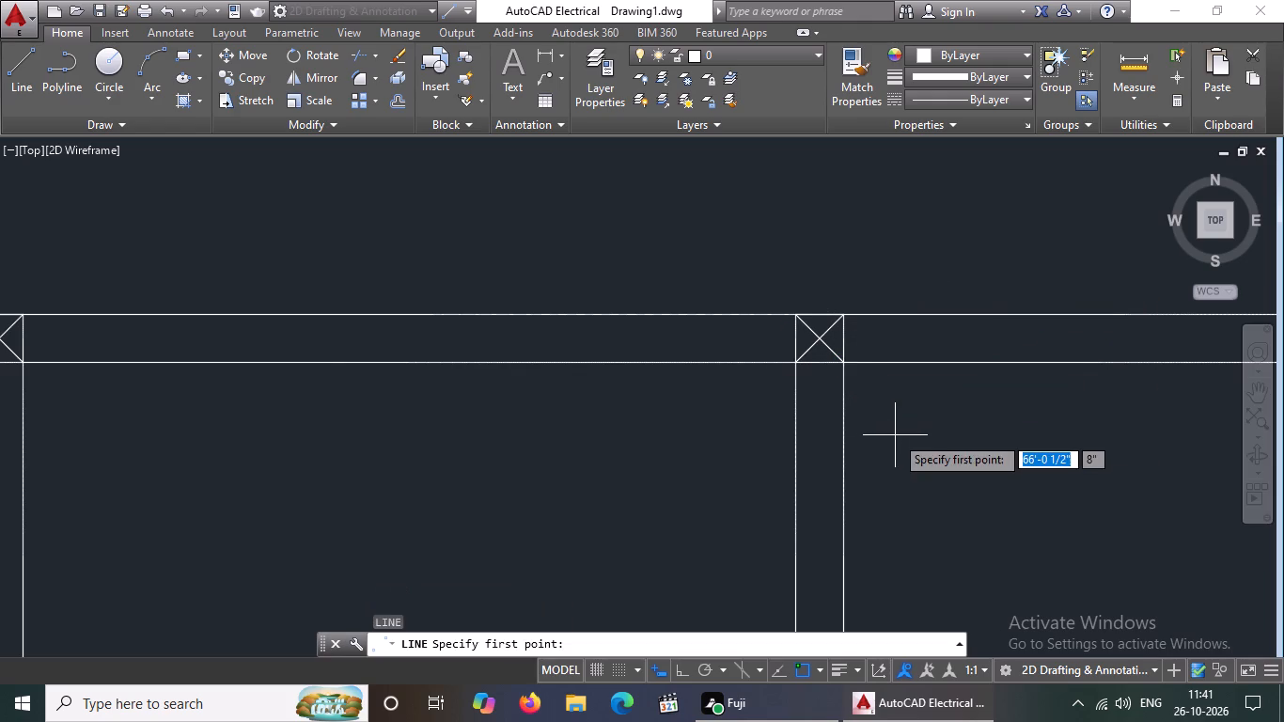
scroll(917, 449, "down", 3)
scroll(1081, 416, "up", 4)
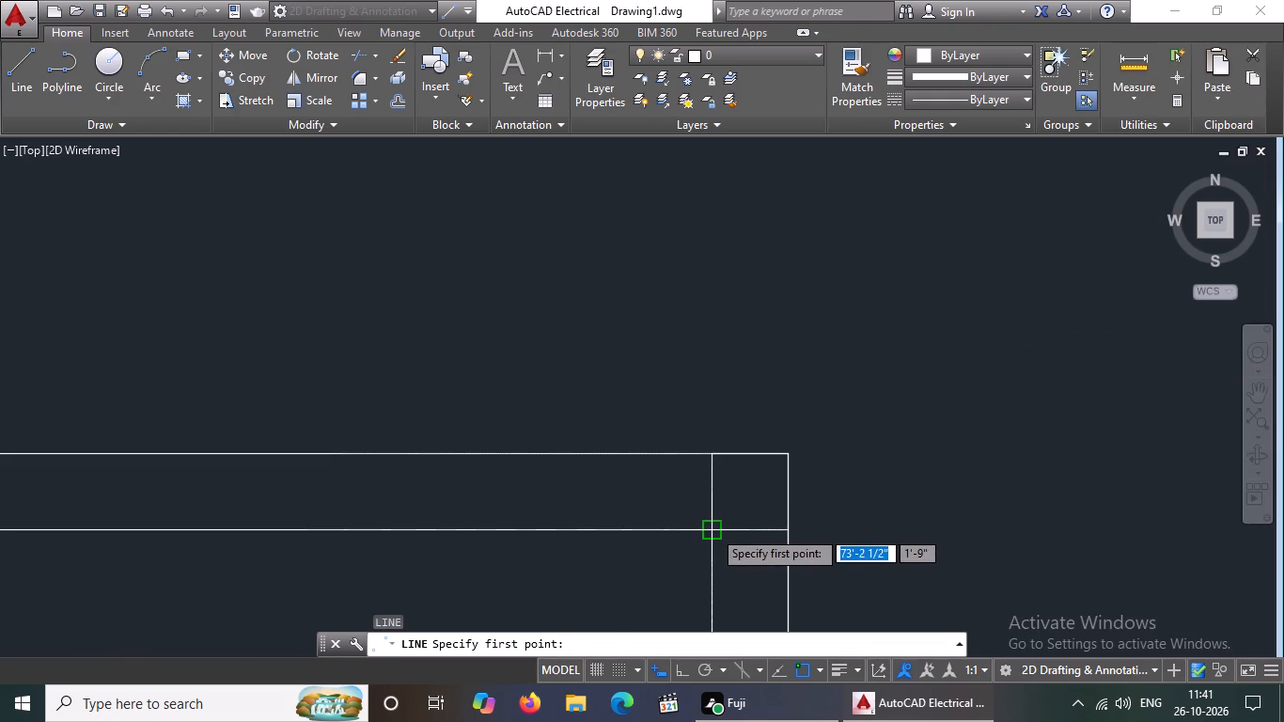
left_click_drag(713, 528, 719, 519)
left_click_drag(790, 454, 793, 451)
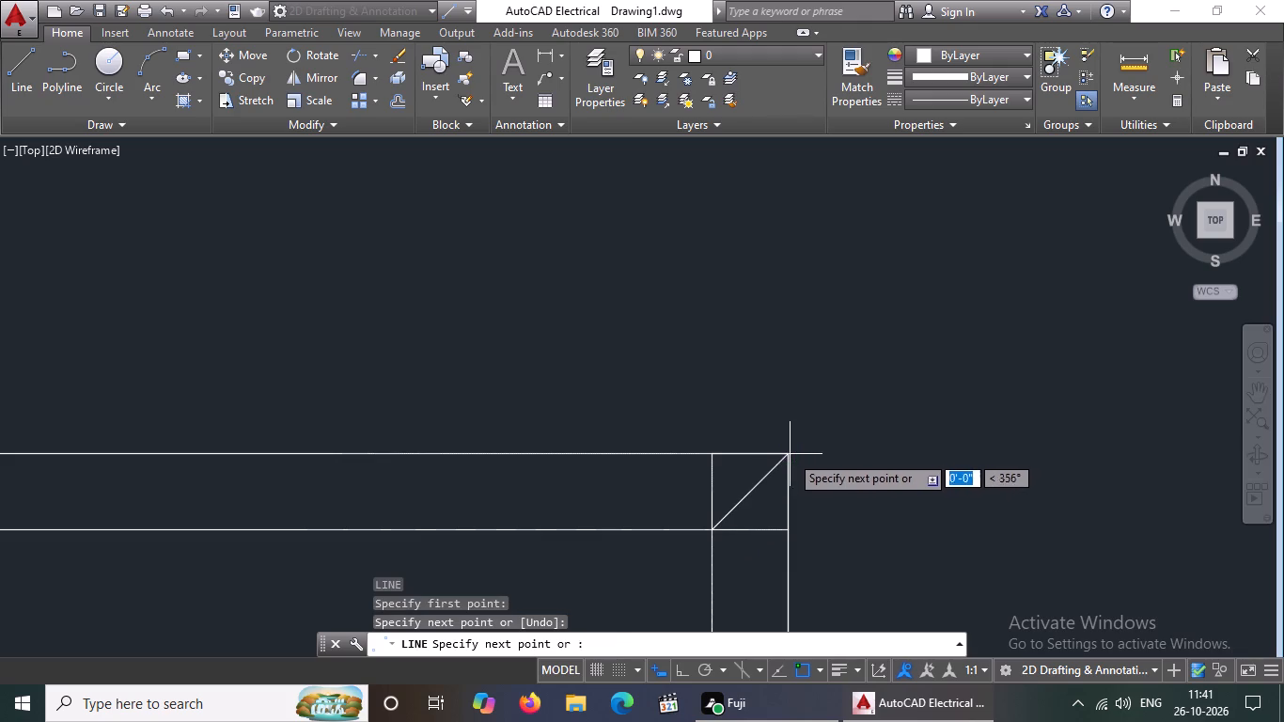
left_click_drag(793, 451, 855, 420)
key("Return")
key("l")
key("Return")
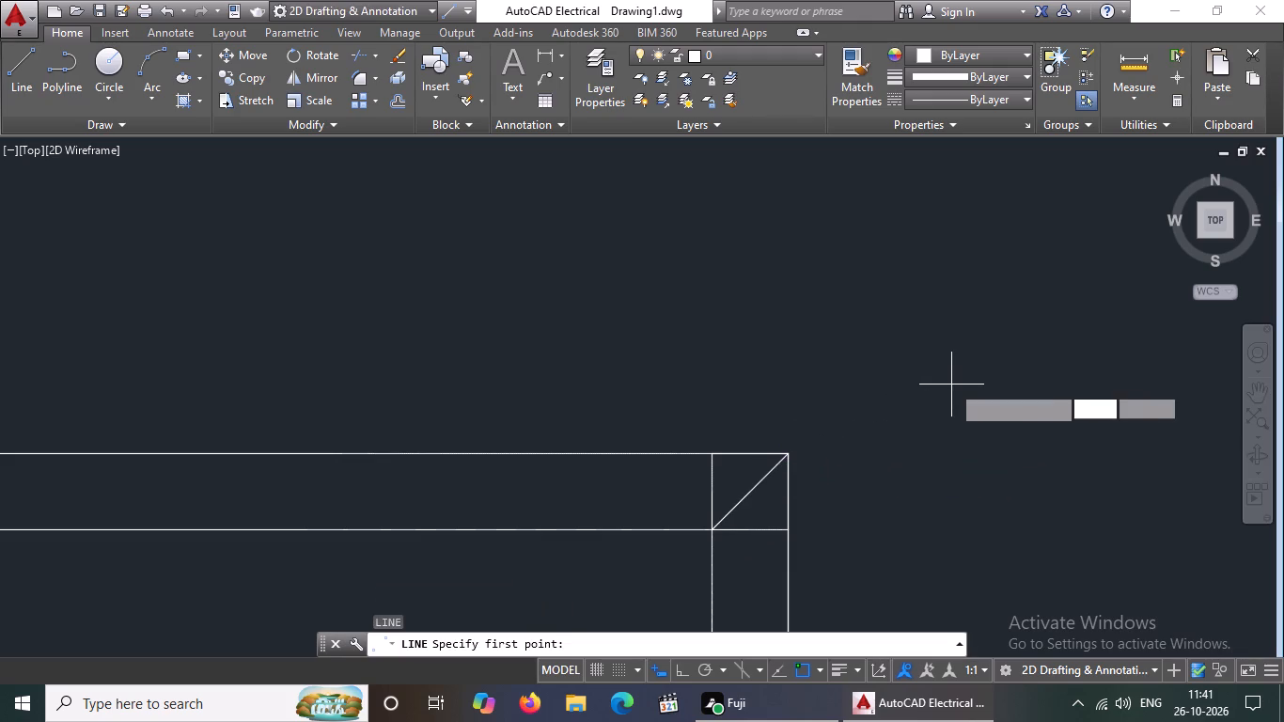
scroll(938, 385, "down", 4)
scroll(928, 422, "up", 3)
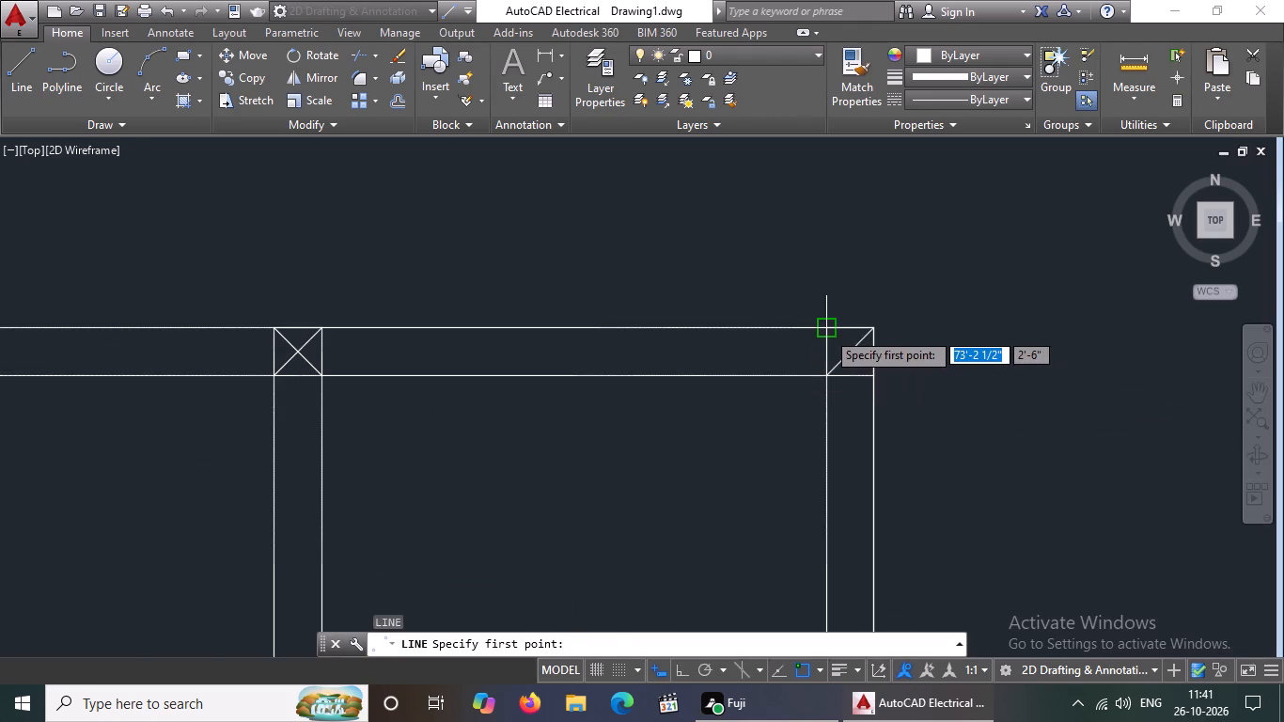
left_click(827, 329)
left_click(872, 371)
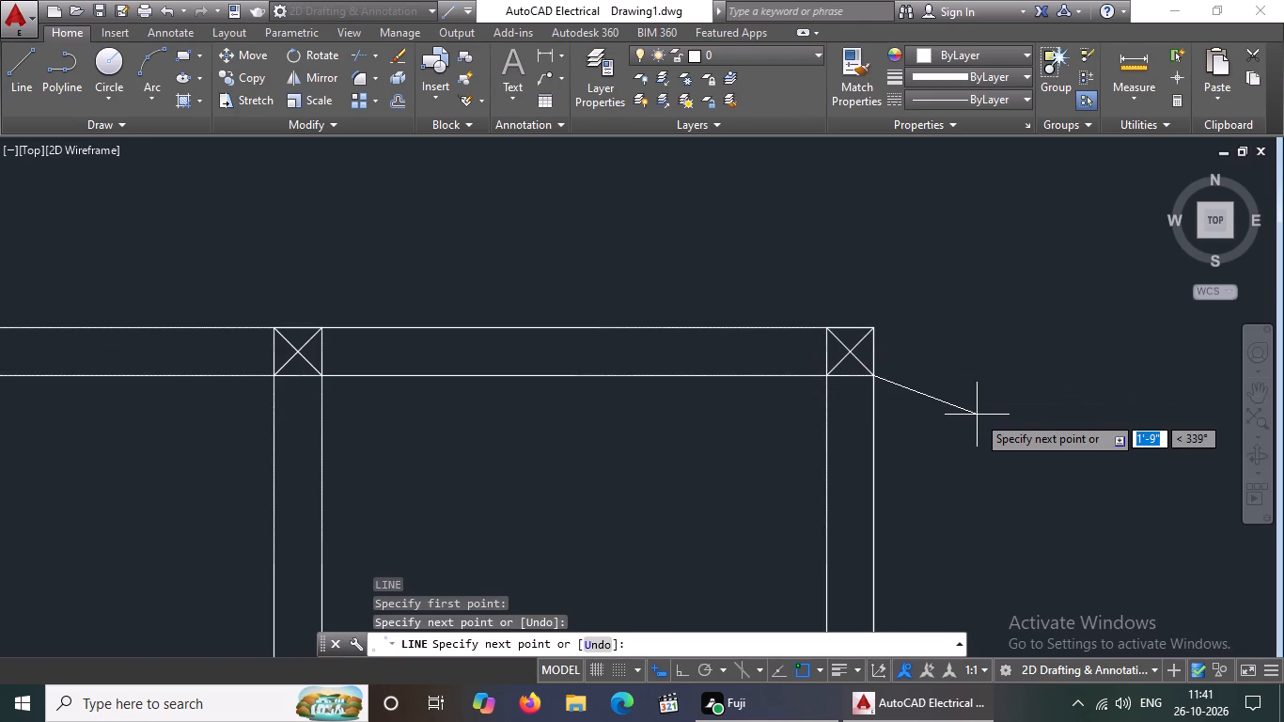
key("Return")
Draw two crossing diagonals in the column outline where the west bath's south wall meets the outer west wall.
key("l")
key("Return")
scroll(686, 304, "down", 4)
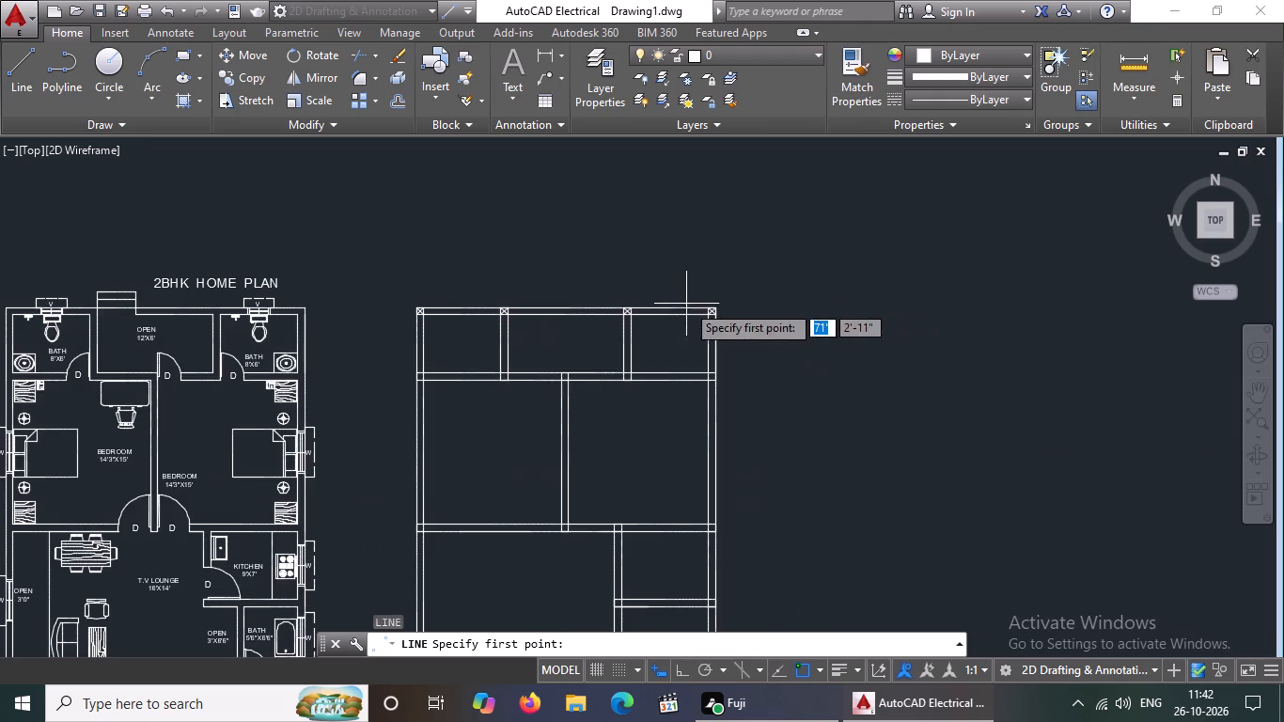
scroll(451, 369, "up", 3)
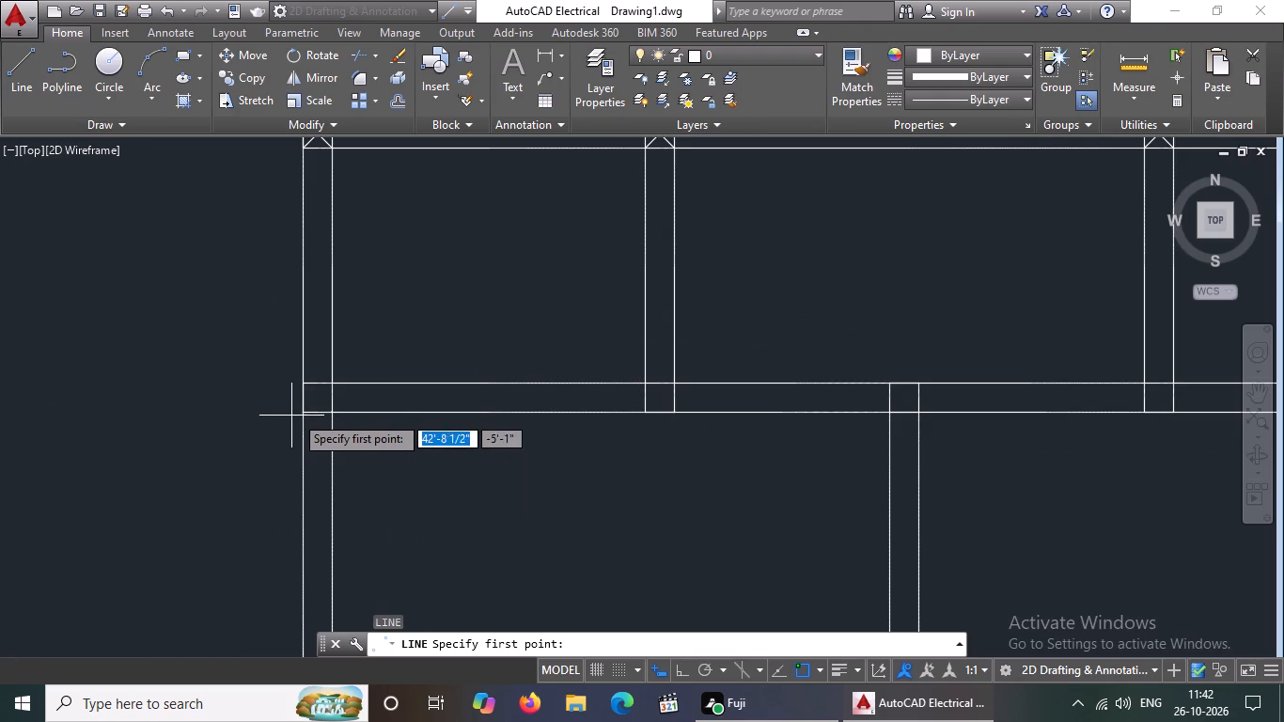
left_click_drag(304, 415, 315, 408)
left_click_drag(335, 382, 370, 347)
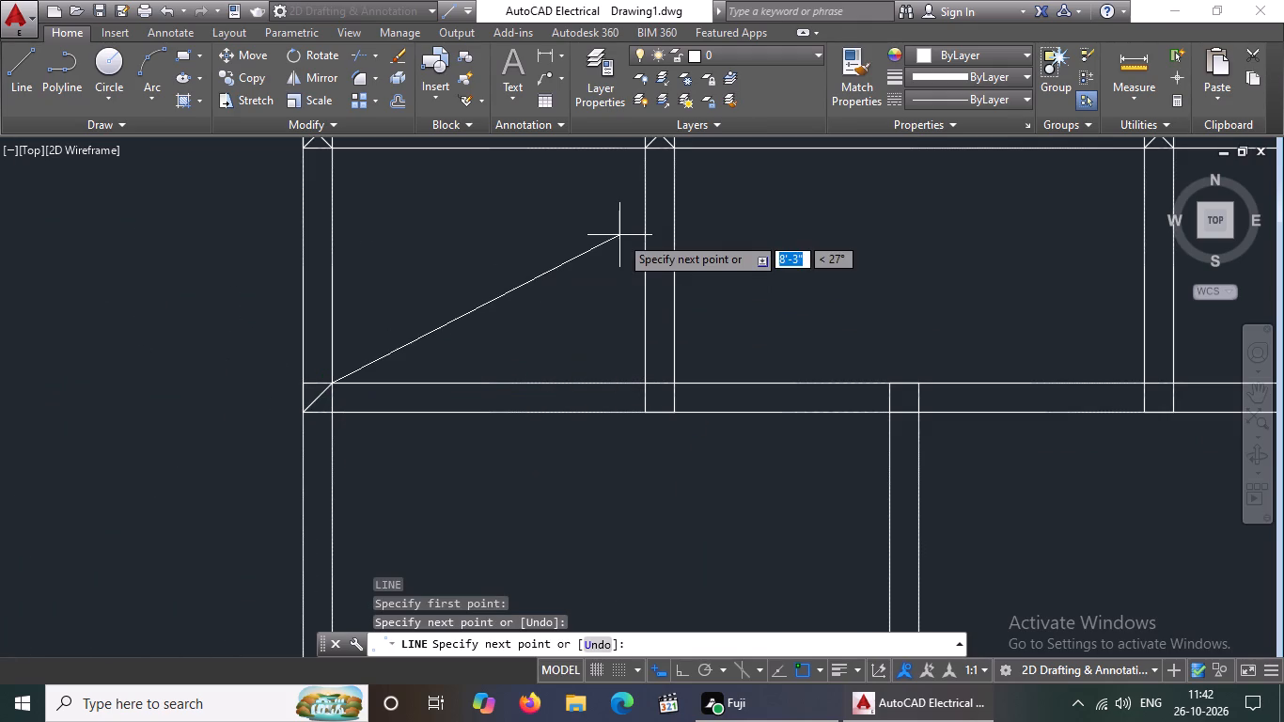
key("Return")
key("l")
key("Return")
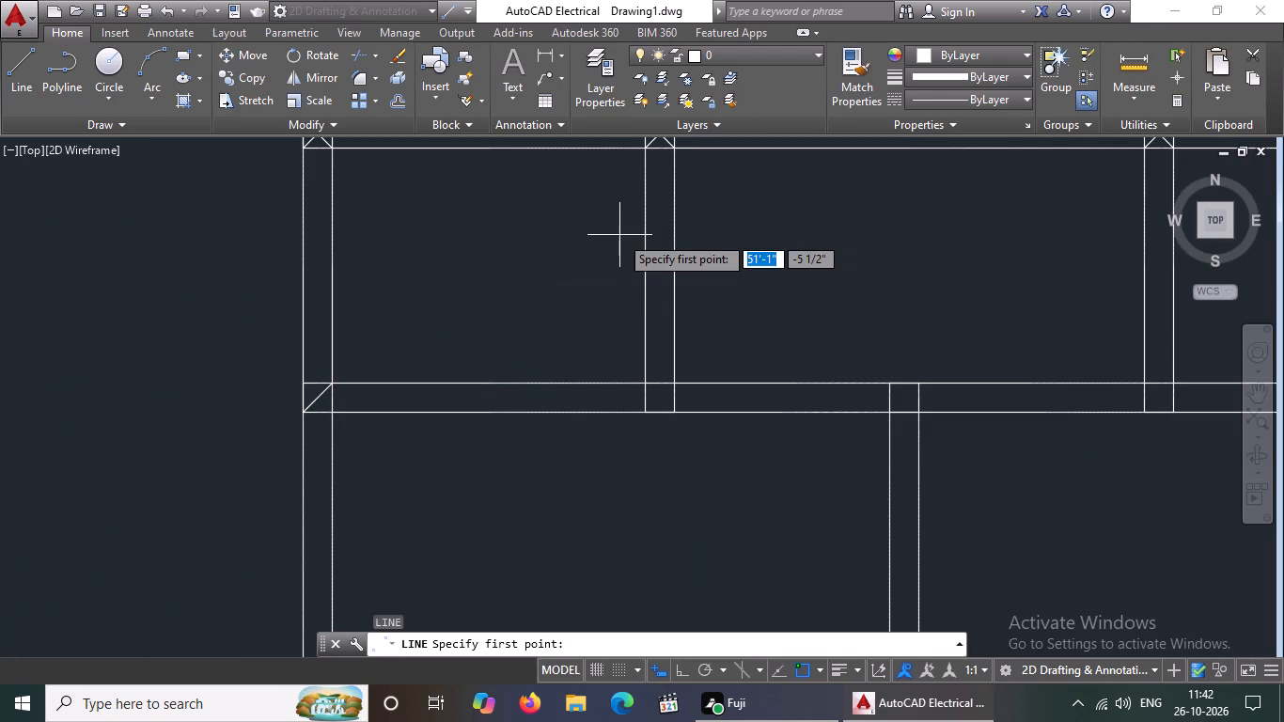
left_click(300, 384)
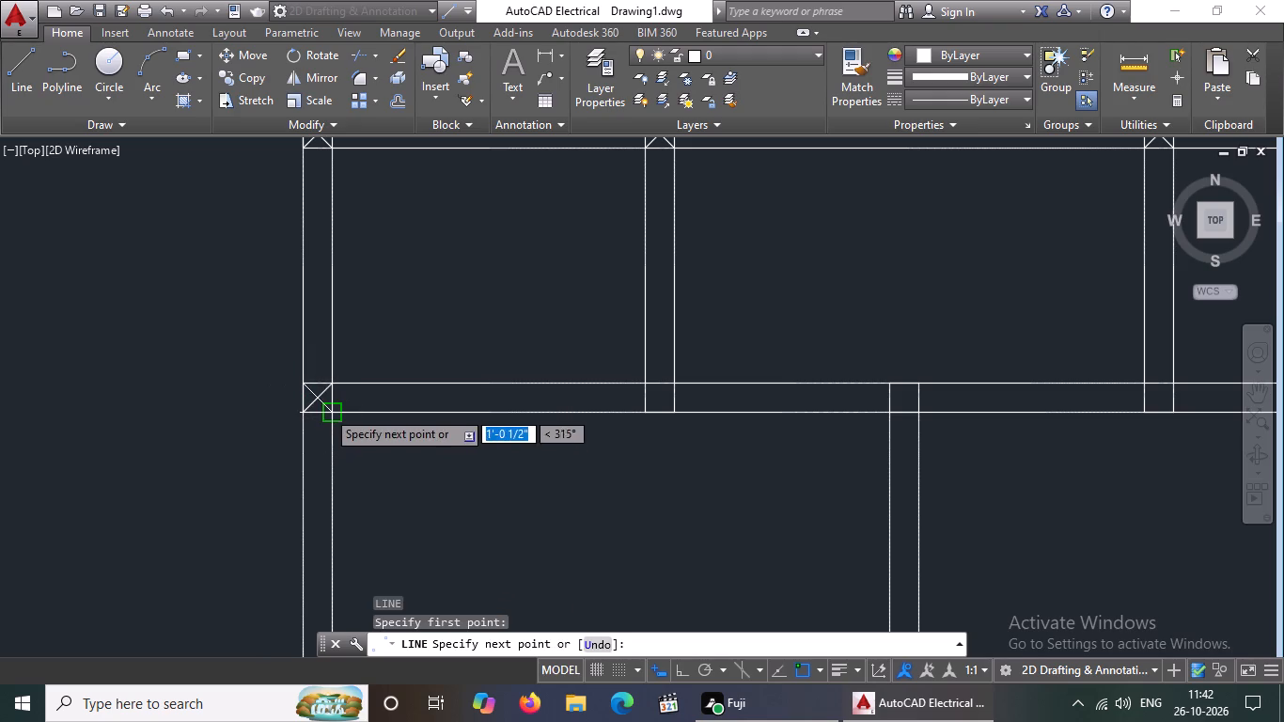
left_click_drag(331, 406, 477, 528)
key("Return")
Draw two crossing diagonals in the column outline at the south end of the wall between the west bath and open area.
key("l")
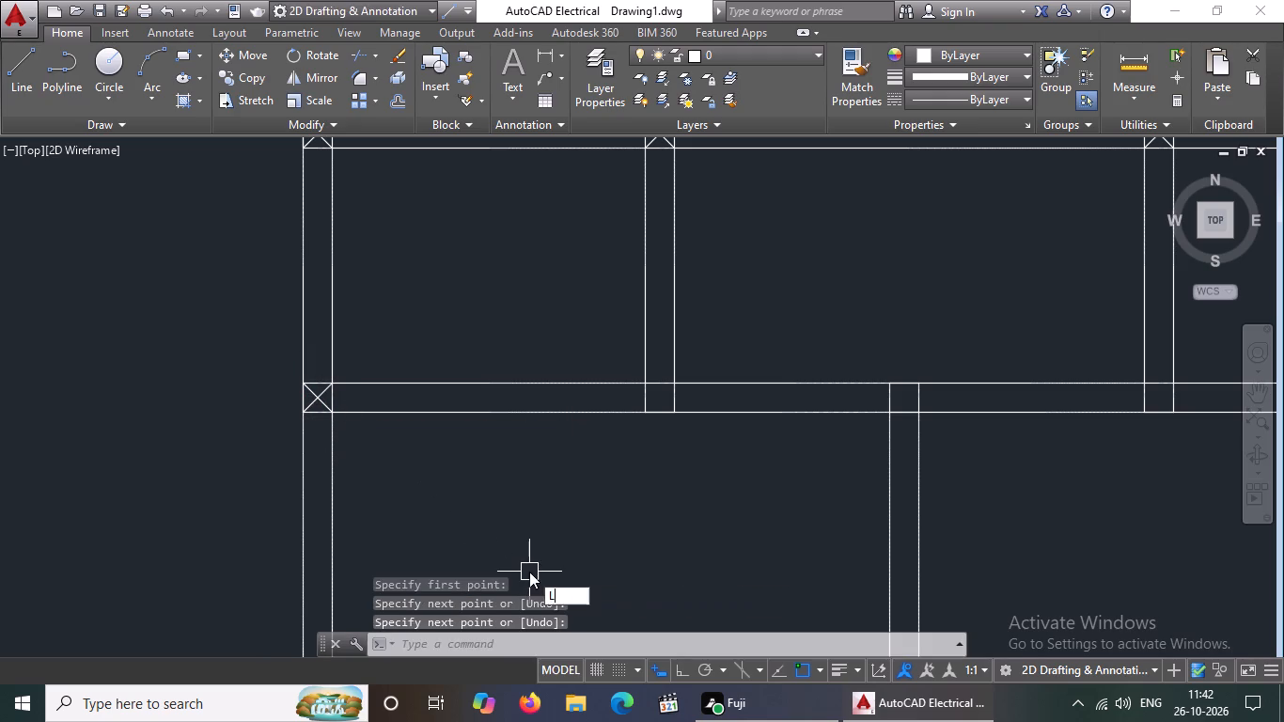
key("Return")
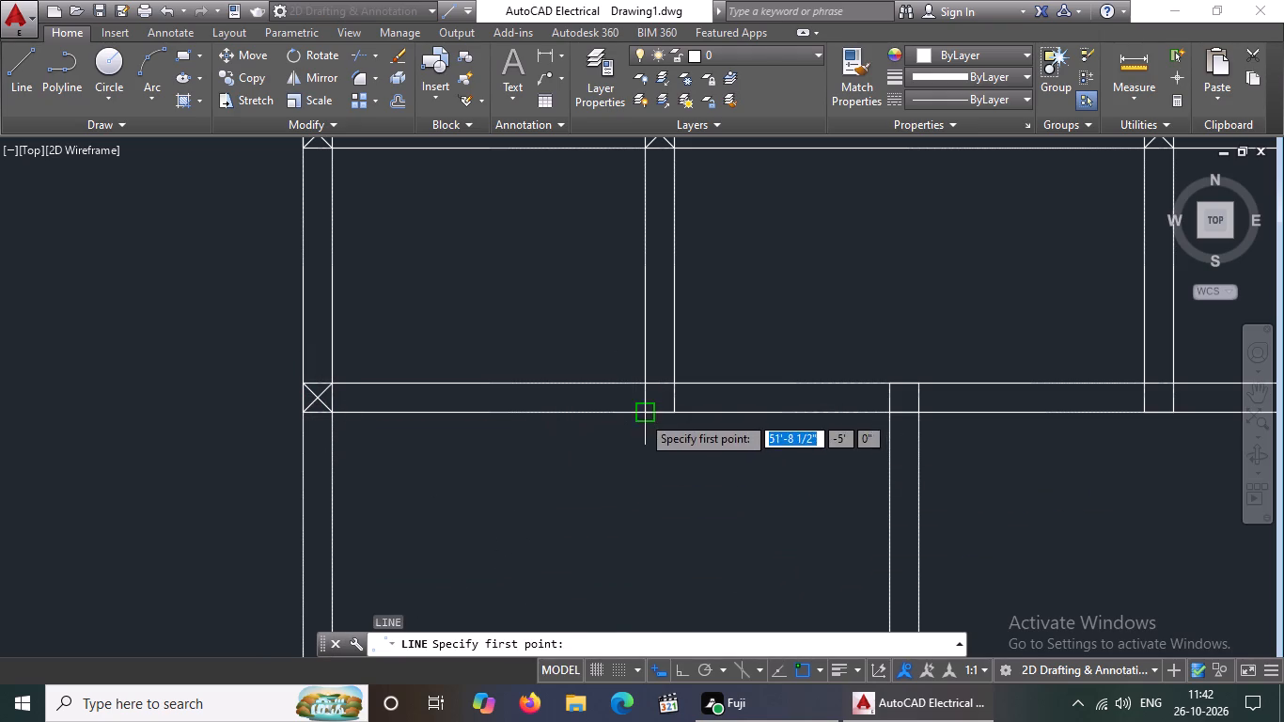
left_click_drag(641, 415, 646, 405)
left_click_drag(676, 384, 706, 360)
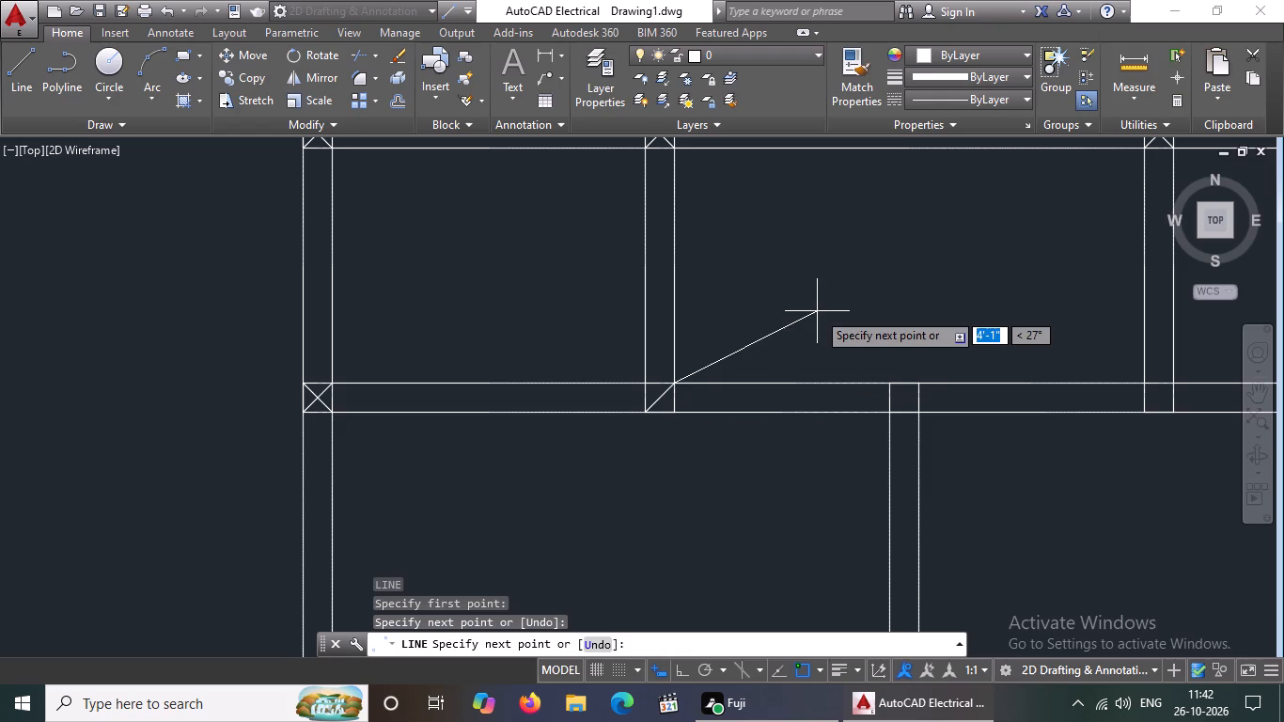
key("Return")
key("l")
key("Return")
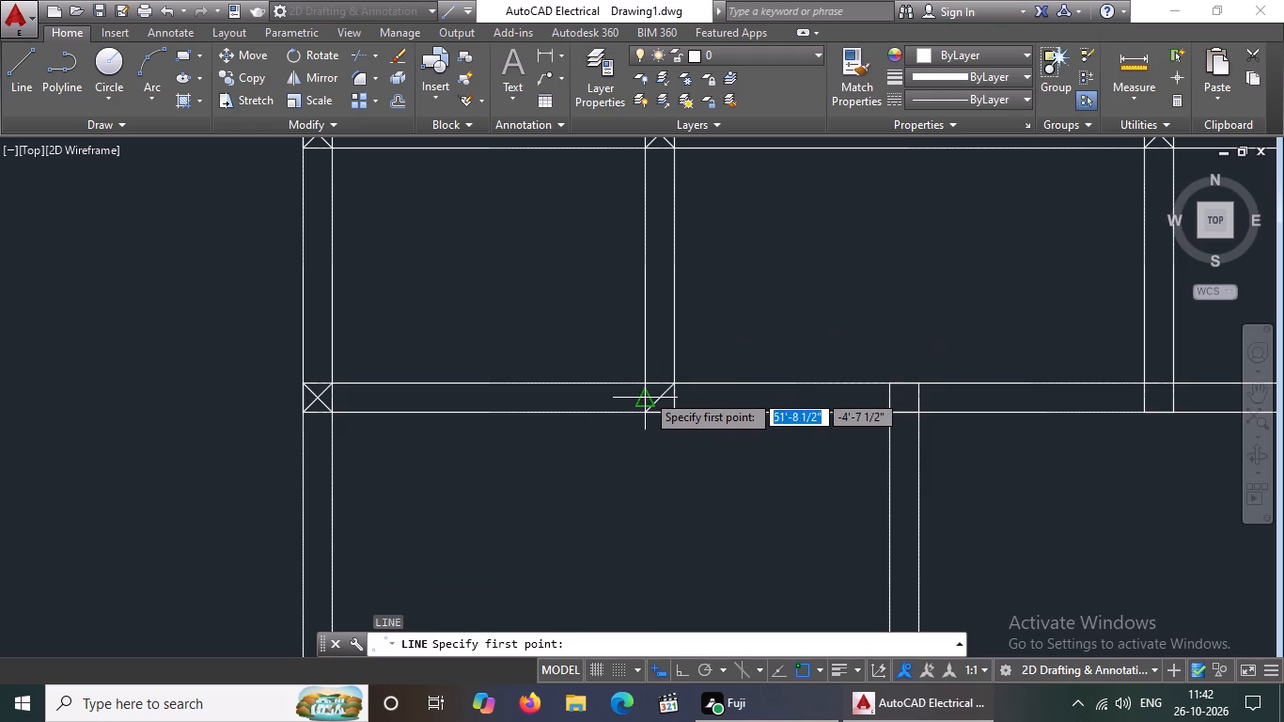
left_click(644, 381)
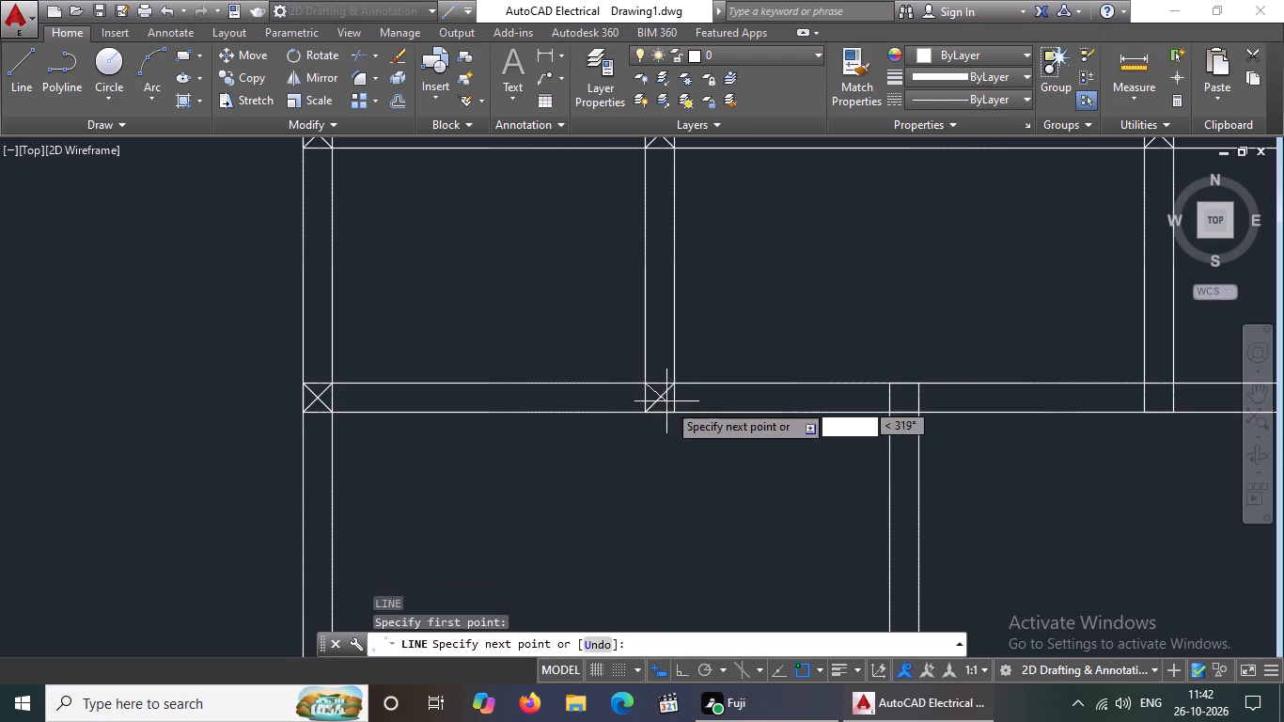
left_click_drag(671, 411, 680, 425)
key("Return")
Draw two crossing diagonals in the column outline at the north end of the partition wall between the two bedrooms.
key("l")
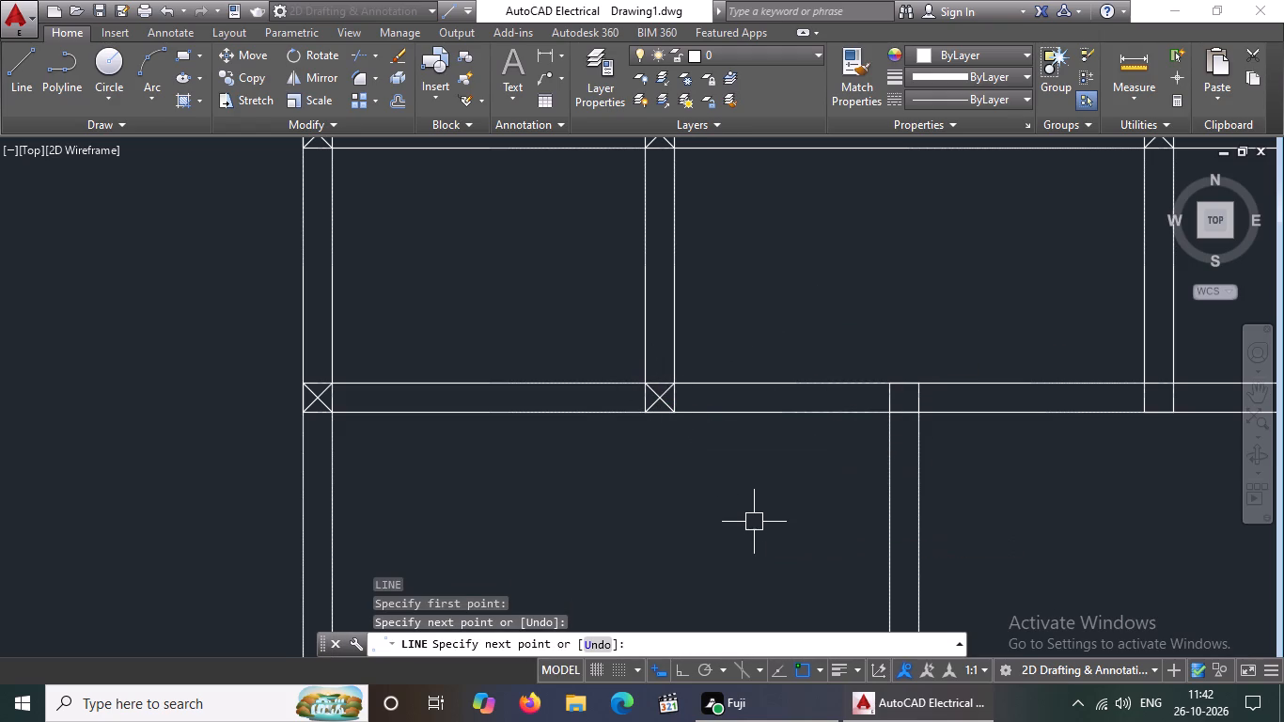
key("Return")
scroll(752, 510, "down", 2)
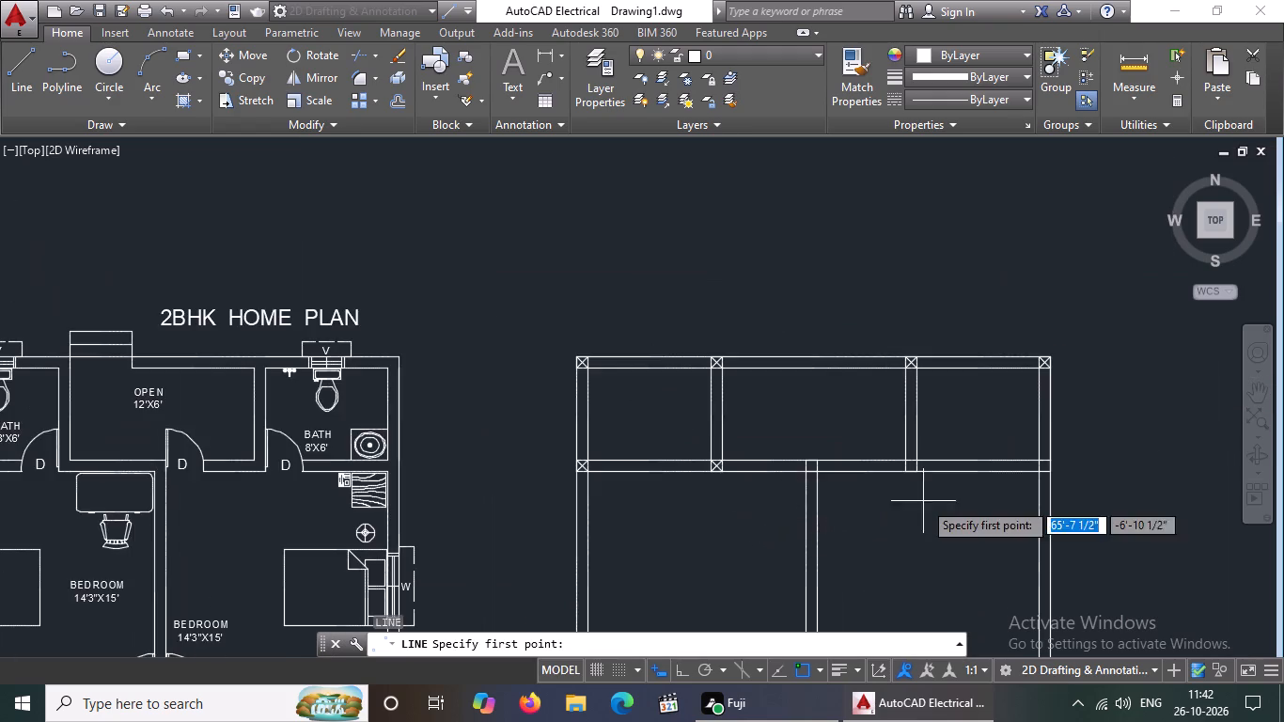
scroll(922, 501, "up", 4)
scroll(254, 322, "down", 3)
scroll(178, 292, "up", 3)
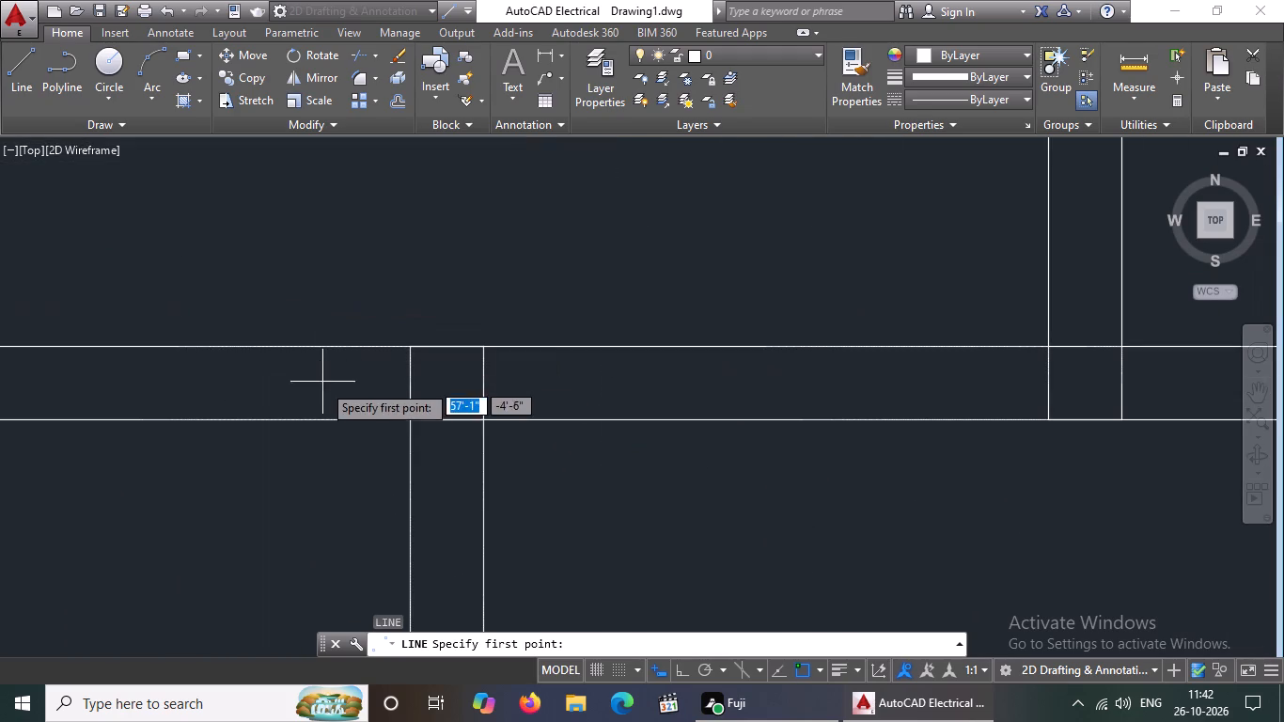
left_click_drag(408, 422, 424, 414)
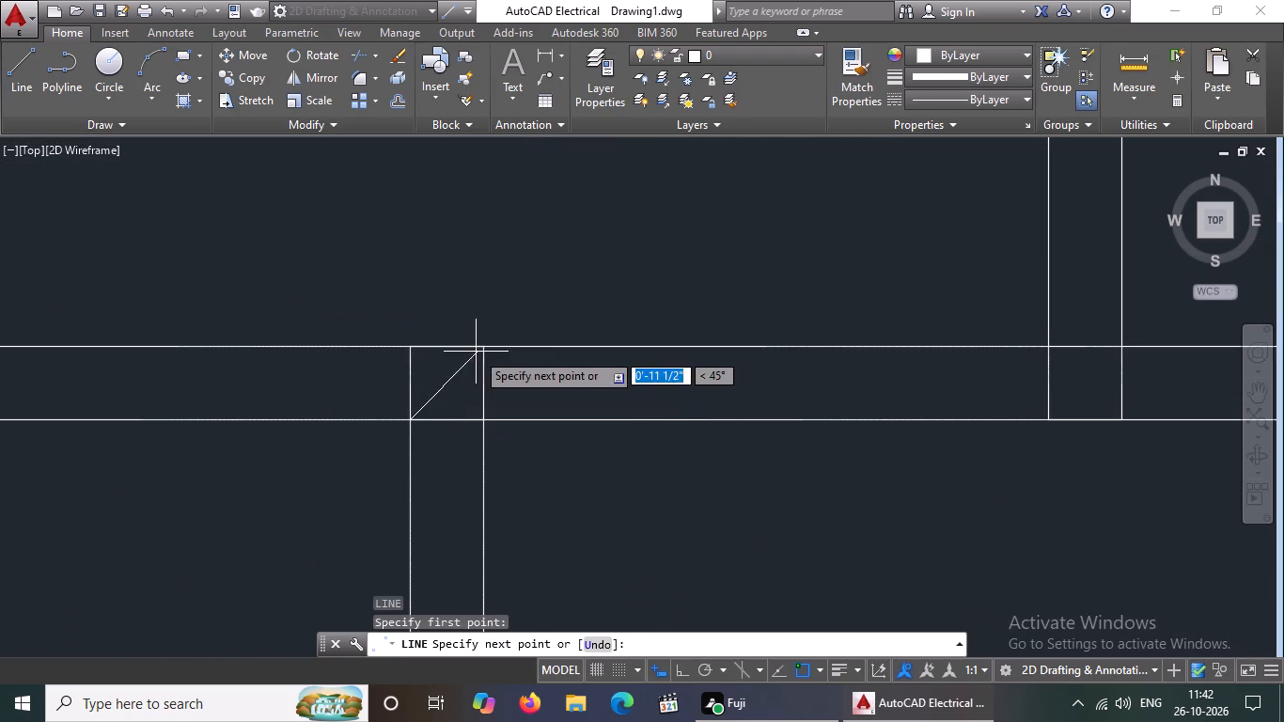
left_click_drag(487, 348, 504, 312)
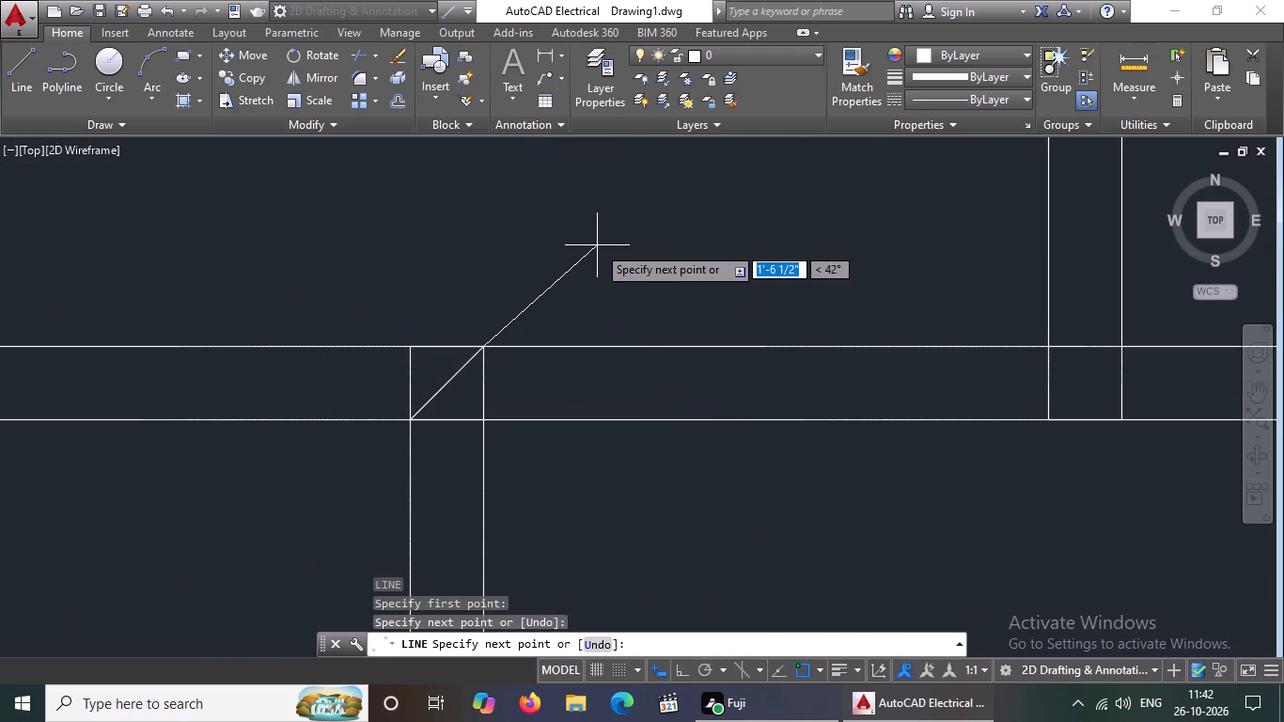
key("Return")
key("l")
key("Return")
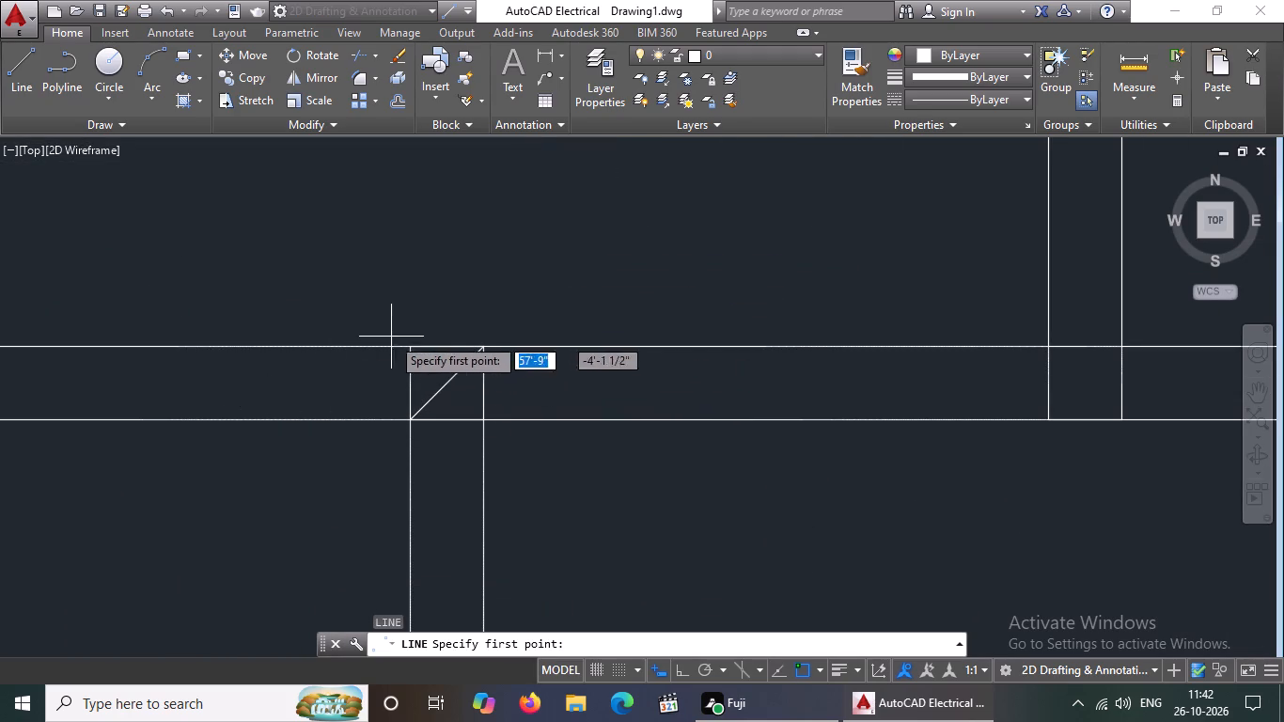
left_click(408, 348)
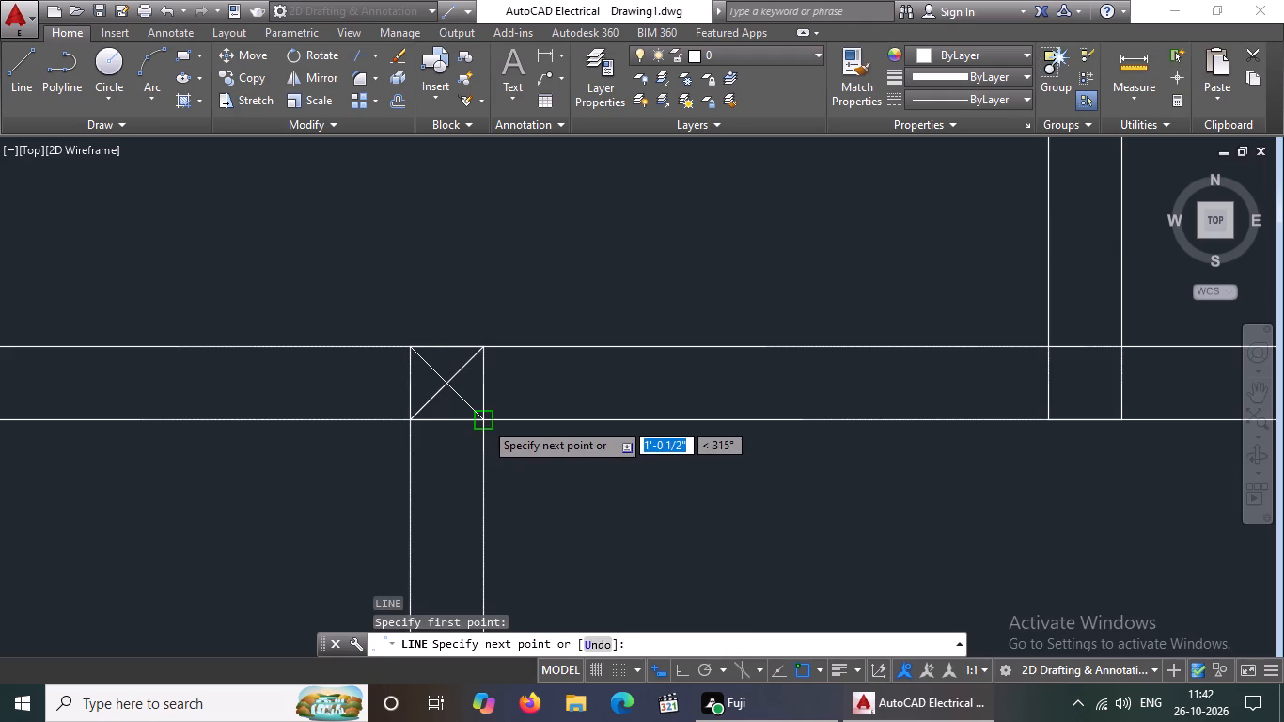
left_click_drag(485, 421, 488, 432)
key("Return")
Draw two crossing diagonals in the column outline at the south end of the wall between the open area and east bath.
key("l")
key("Return")
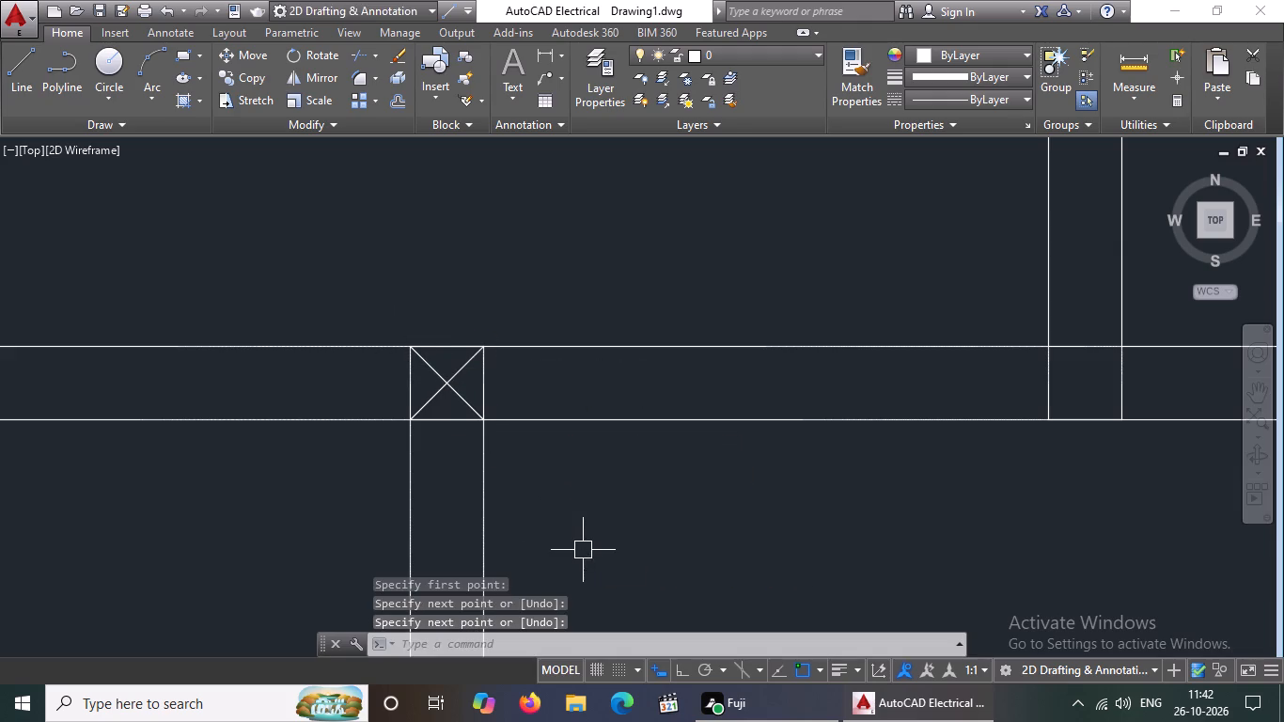
scroll(527, 491, "down", 4)
scroll(622, 482, "up", 3)
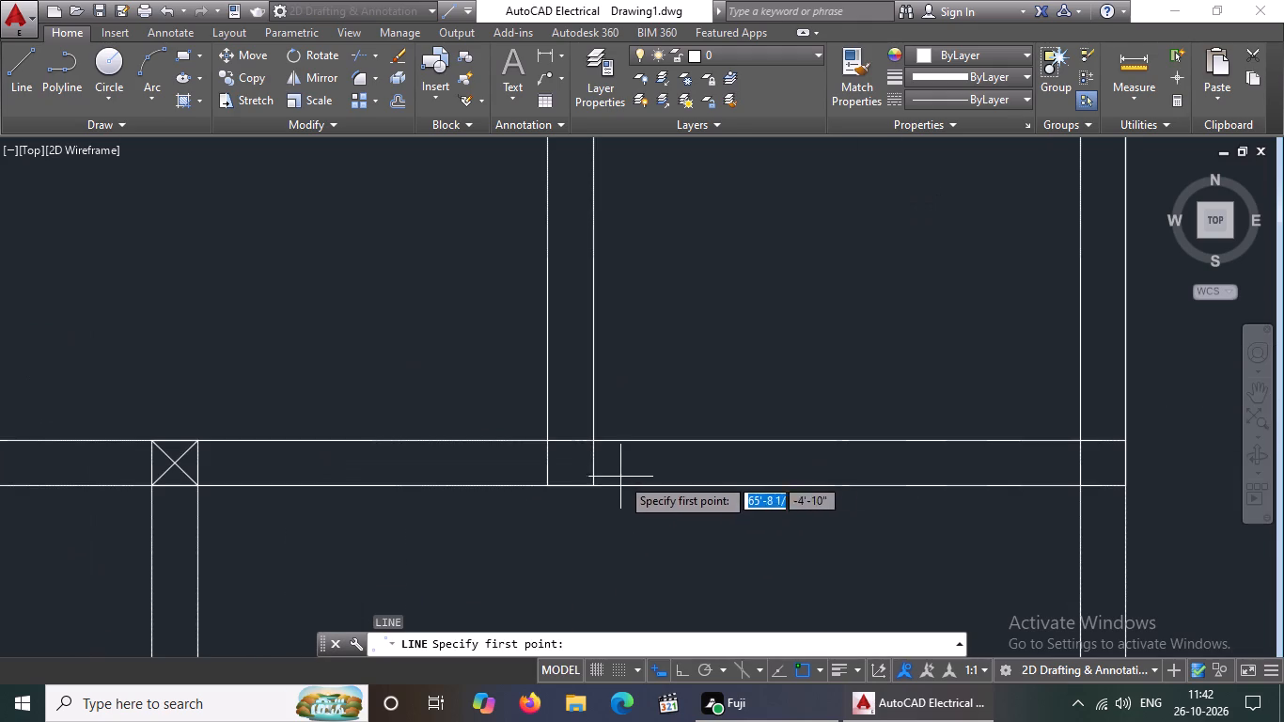
left_click(547, 482)
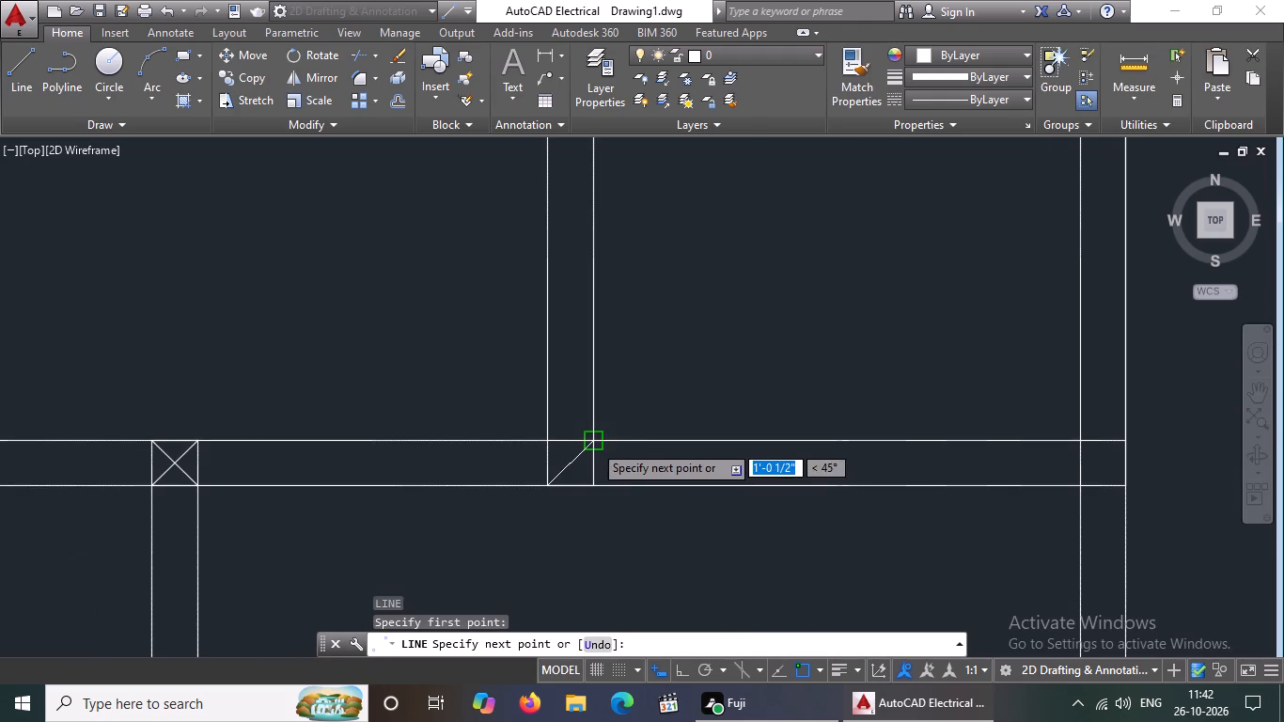
left_click_drag(594, 444, 610, 424)
key("Return")
key("l")
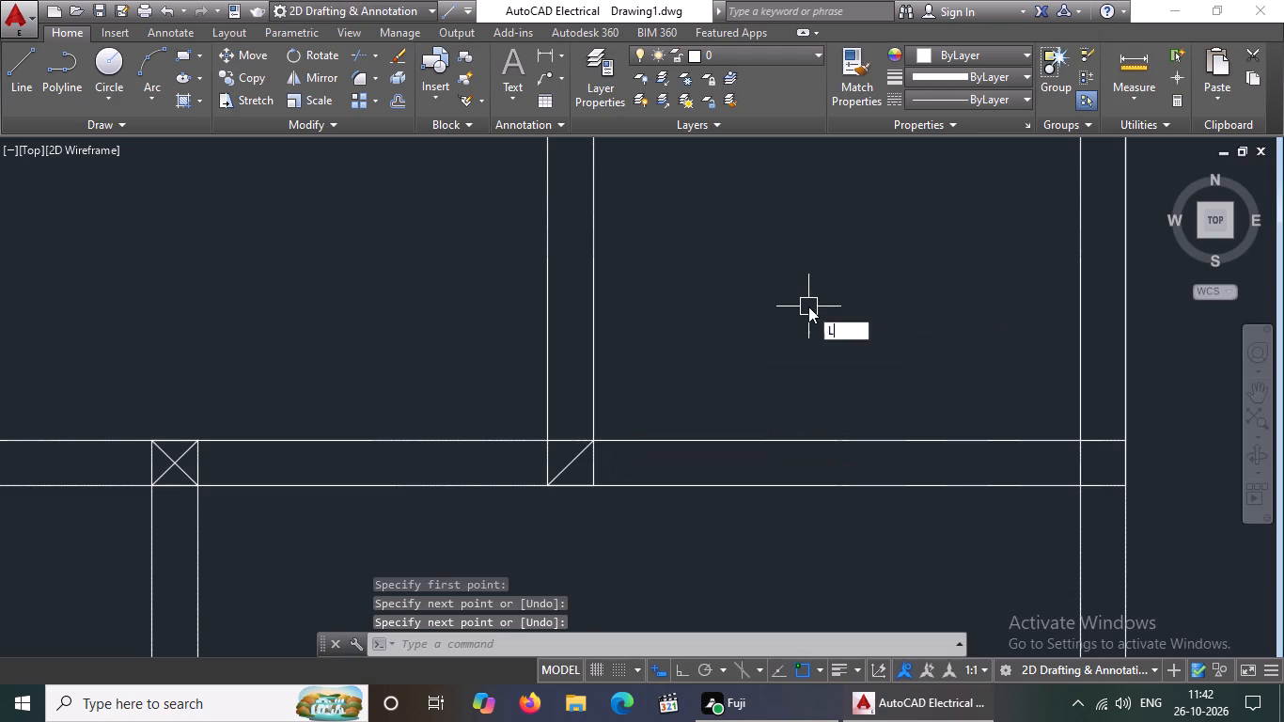
key("Return")
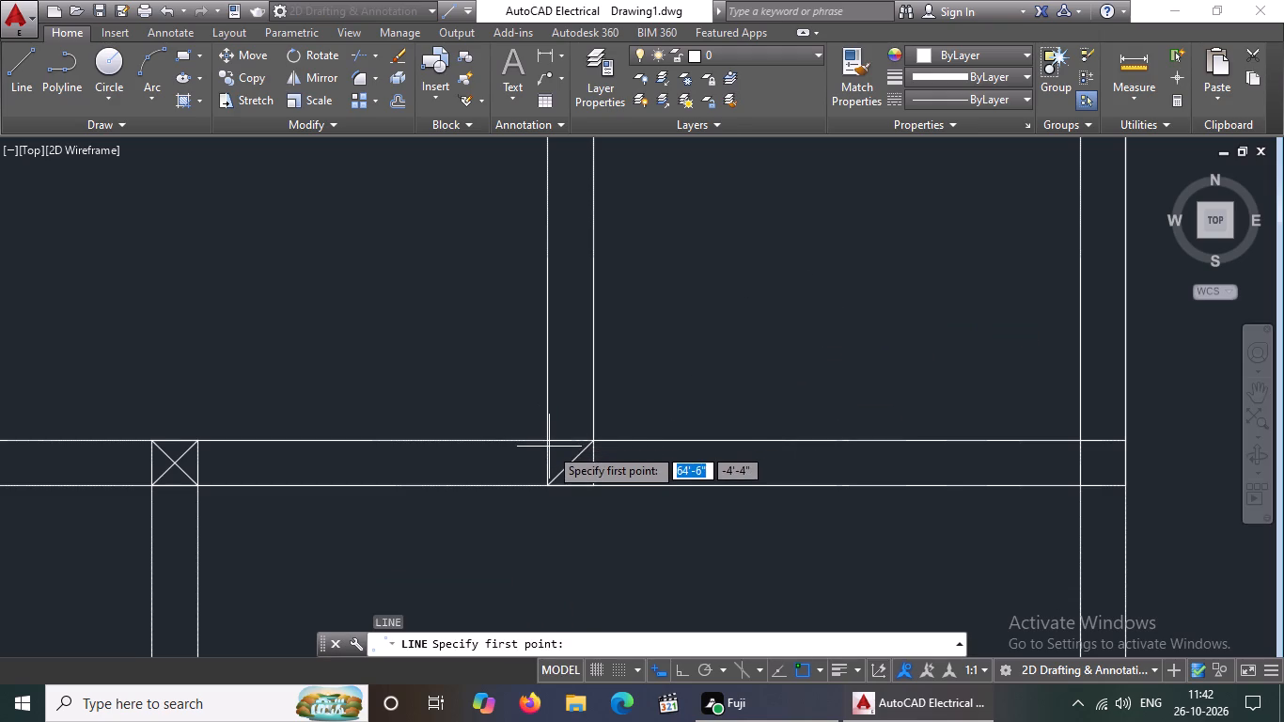
left_click(549, 441)
left_click_drag(587, 486, 691, 628)
key("Return")
Draw two crossing diagonals in the column outline where the east bath's south wall meets the outer east wall.
key("l")
key("Return")
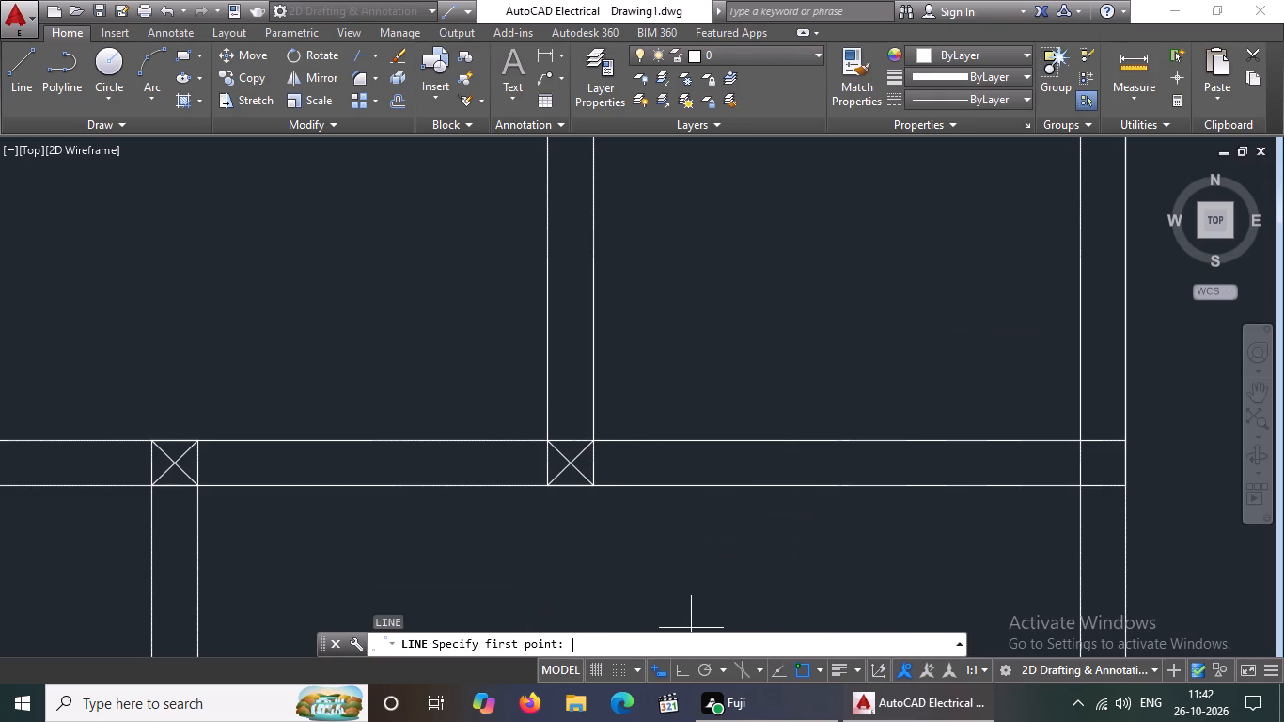
left_click(1082, 488)
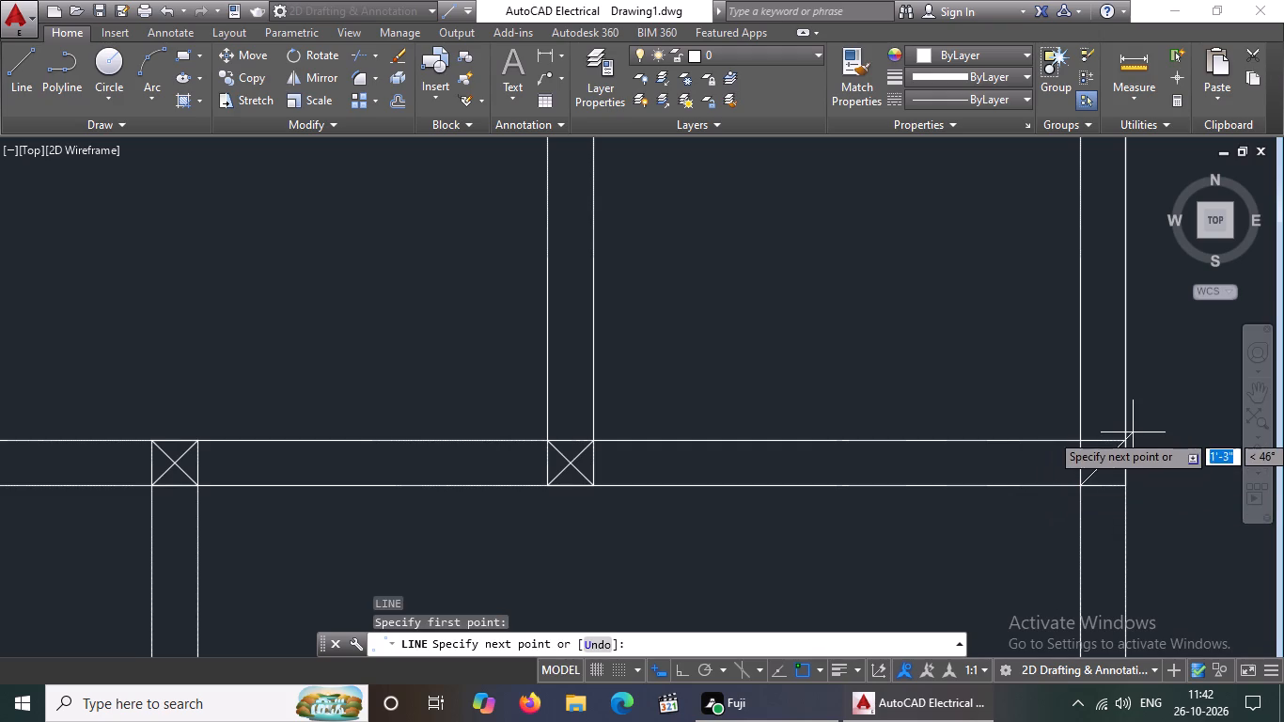
left_click_drag(1128, 441, 1141, 432)
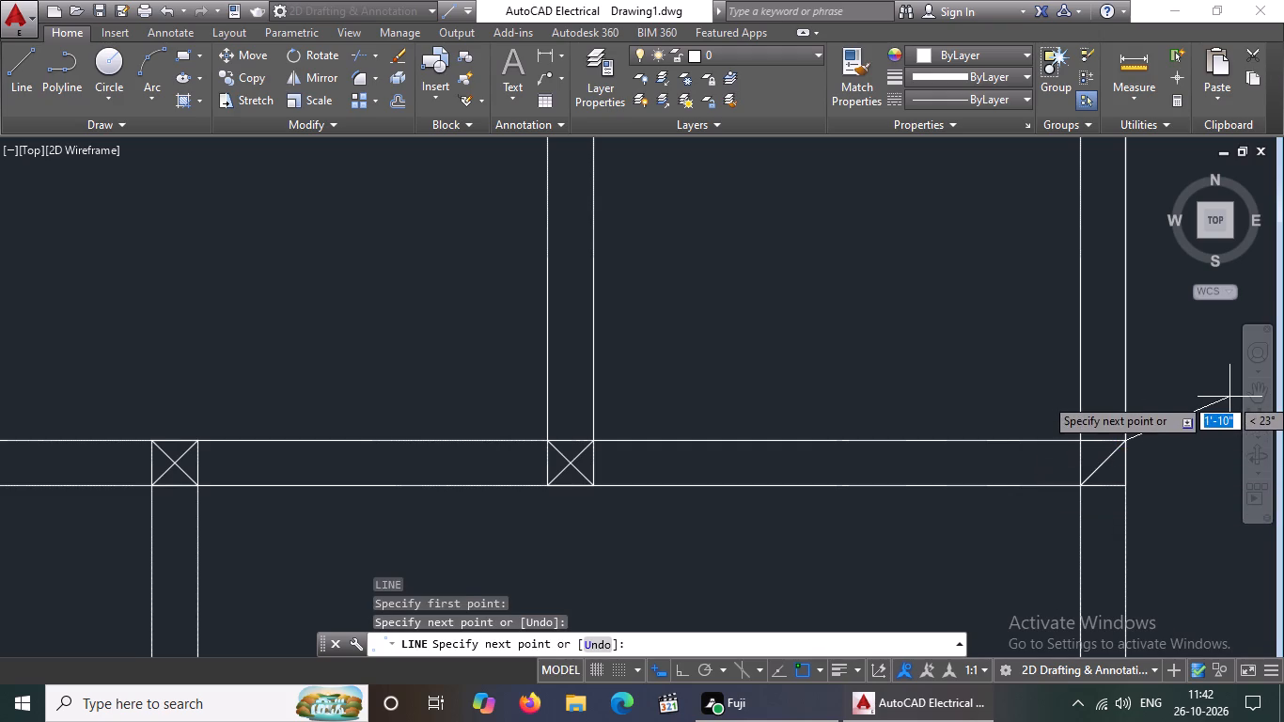
key("Return")
key("l")
key("Return")
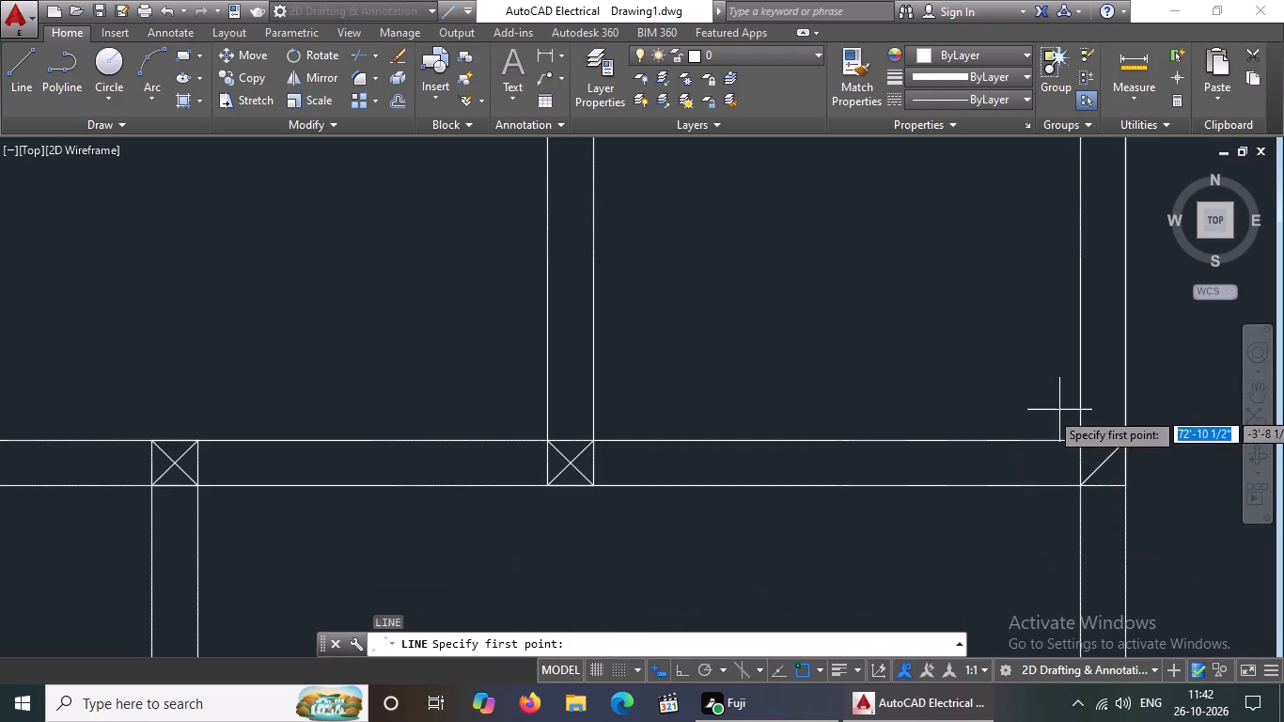
left_click(1078, 440)
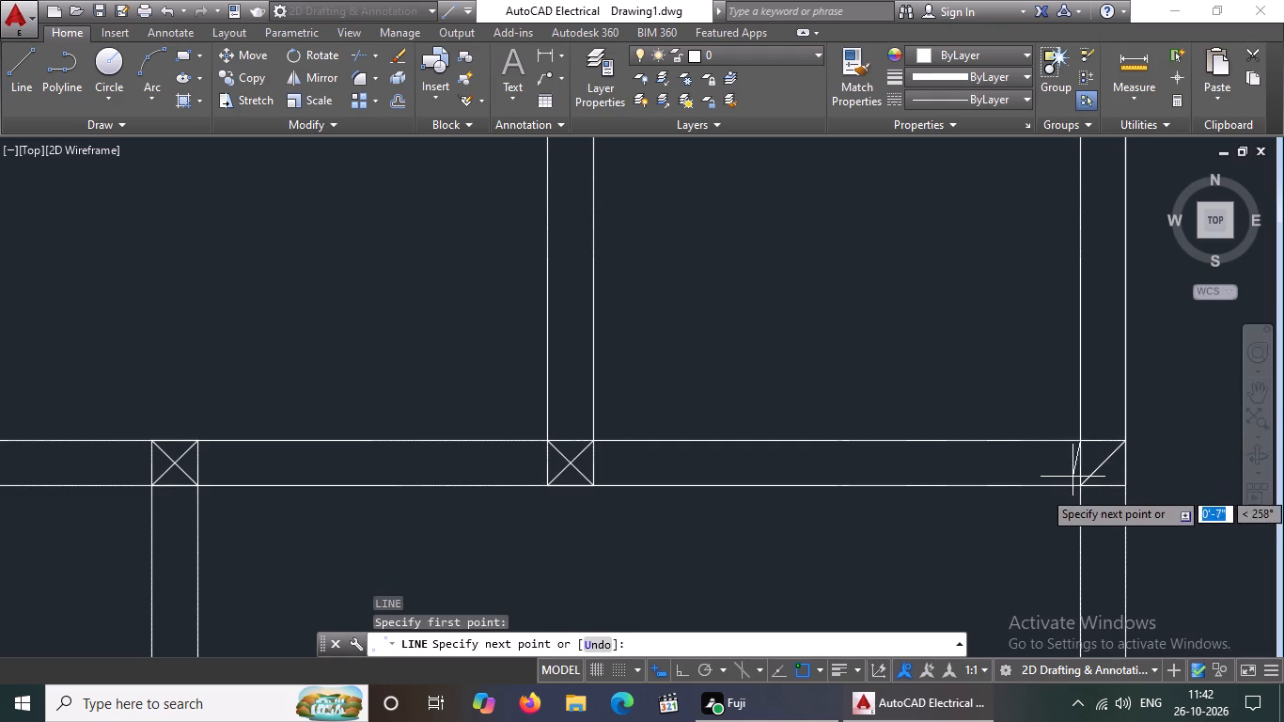
scroll(1111, 544, "down", 1)
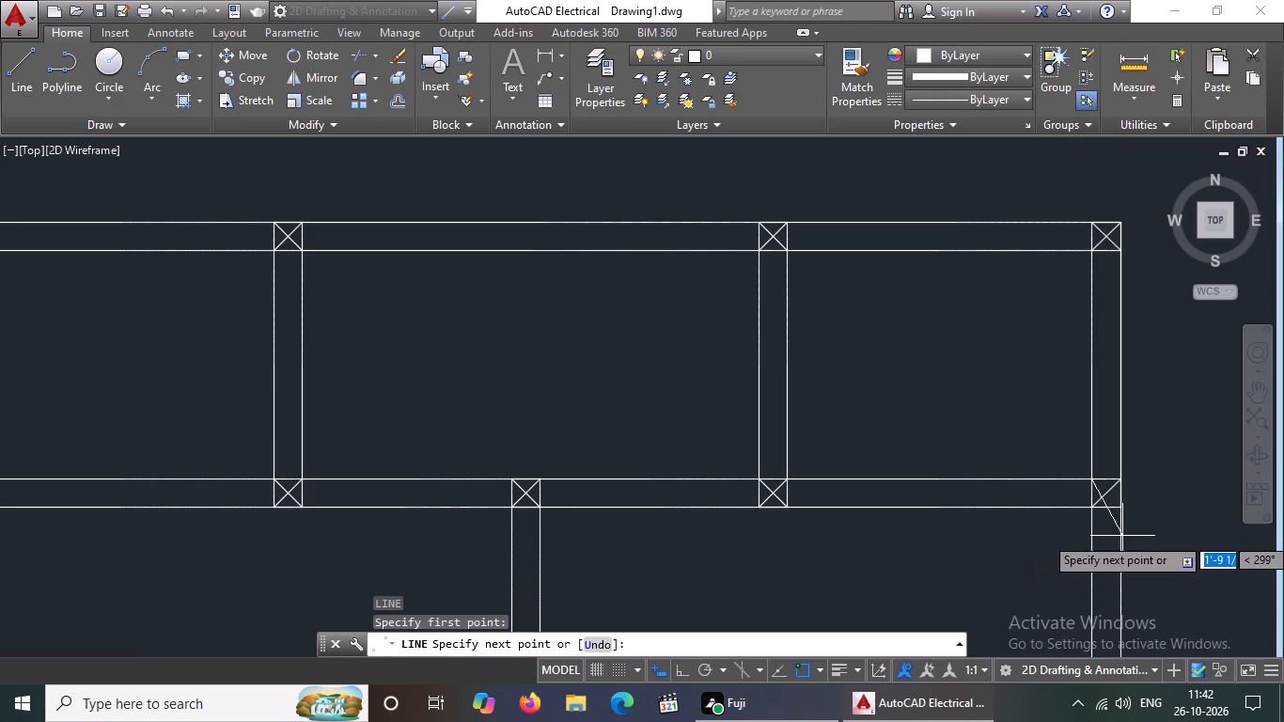
left_click(1120, 508)
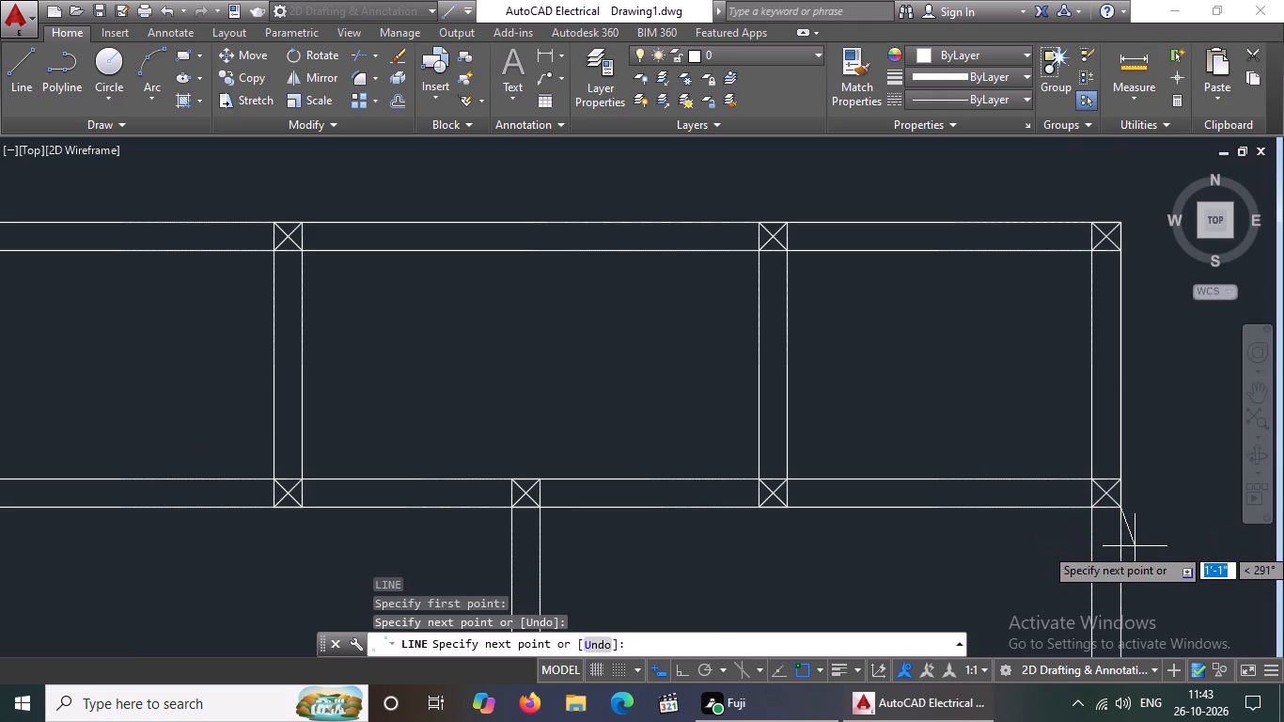
key("Return")
Draw two crossing diagonals in the column outline where the bedrooms' south wall meets the outer west wall.
scroll(1135, 544, "up", 3)
scroll(992, 415, "down", 3)
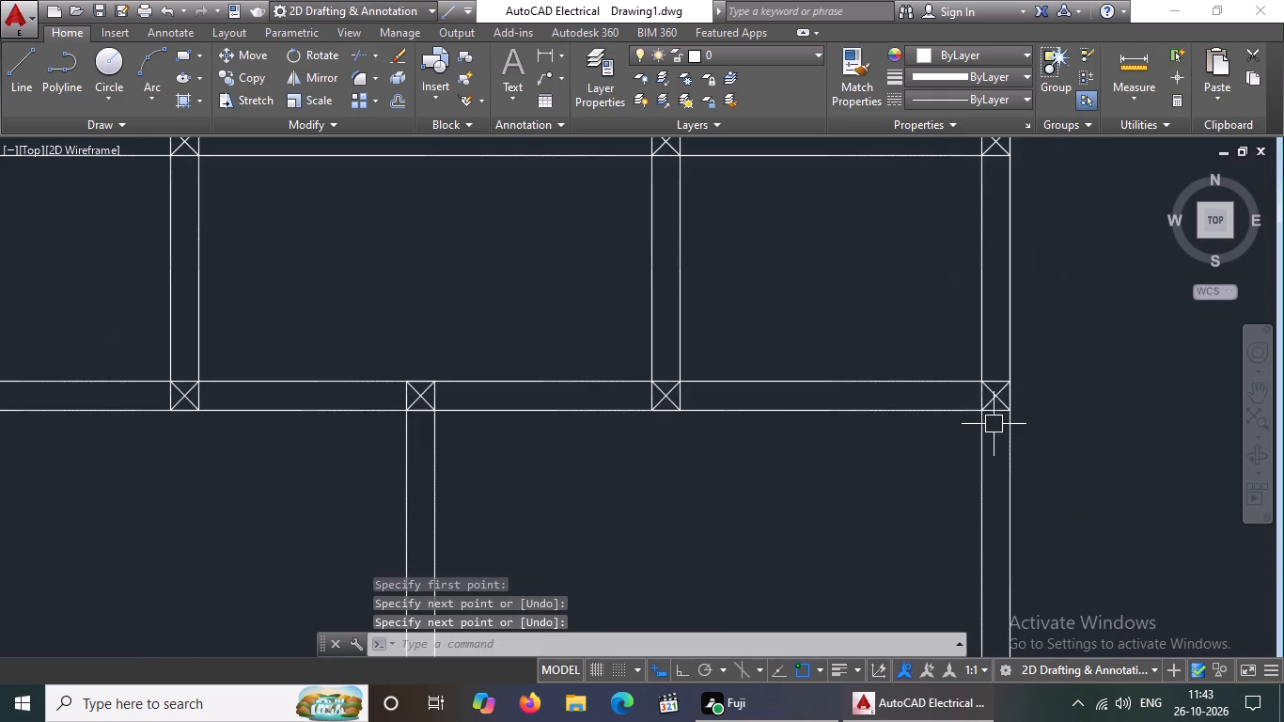
scroll(994, 424, "down", 3)
middle_click_drag(877, 472, 877, 410)
scroll(764, 510, "up", 3)
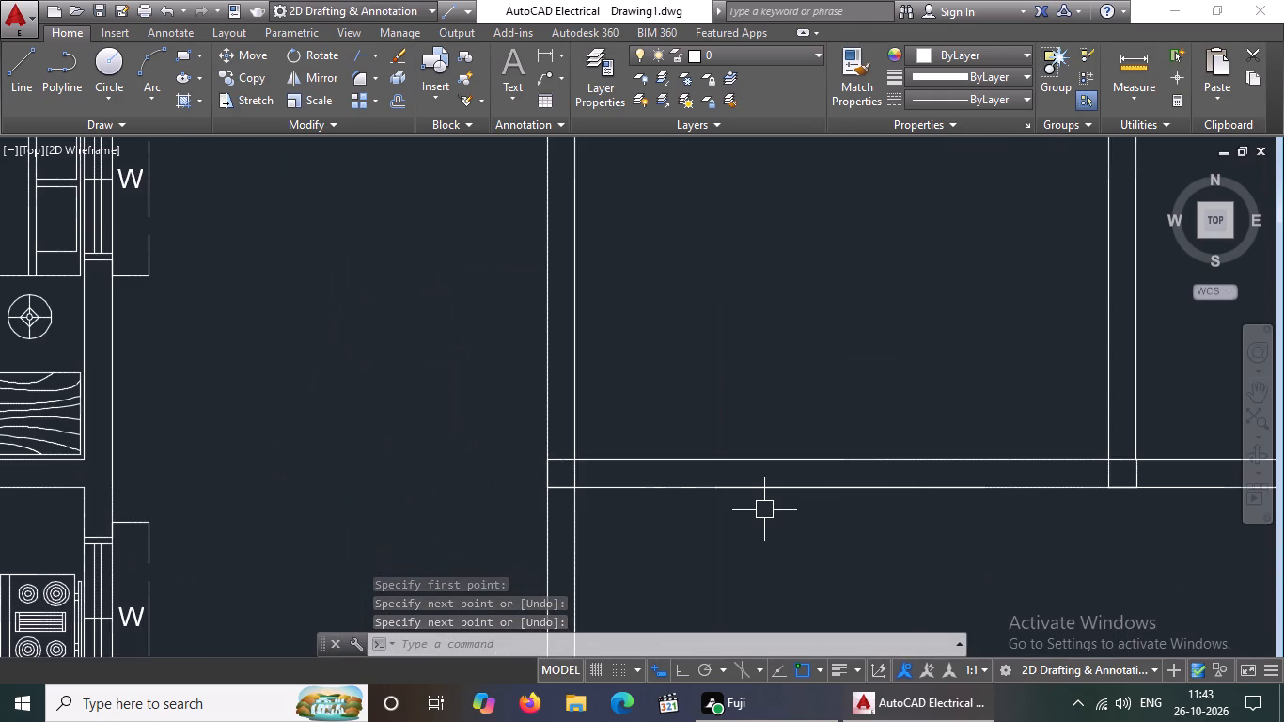
key("l")
key("Return")
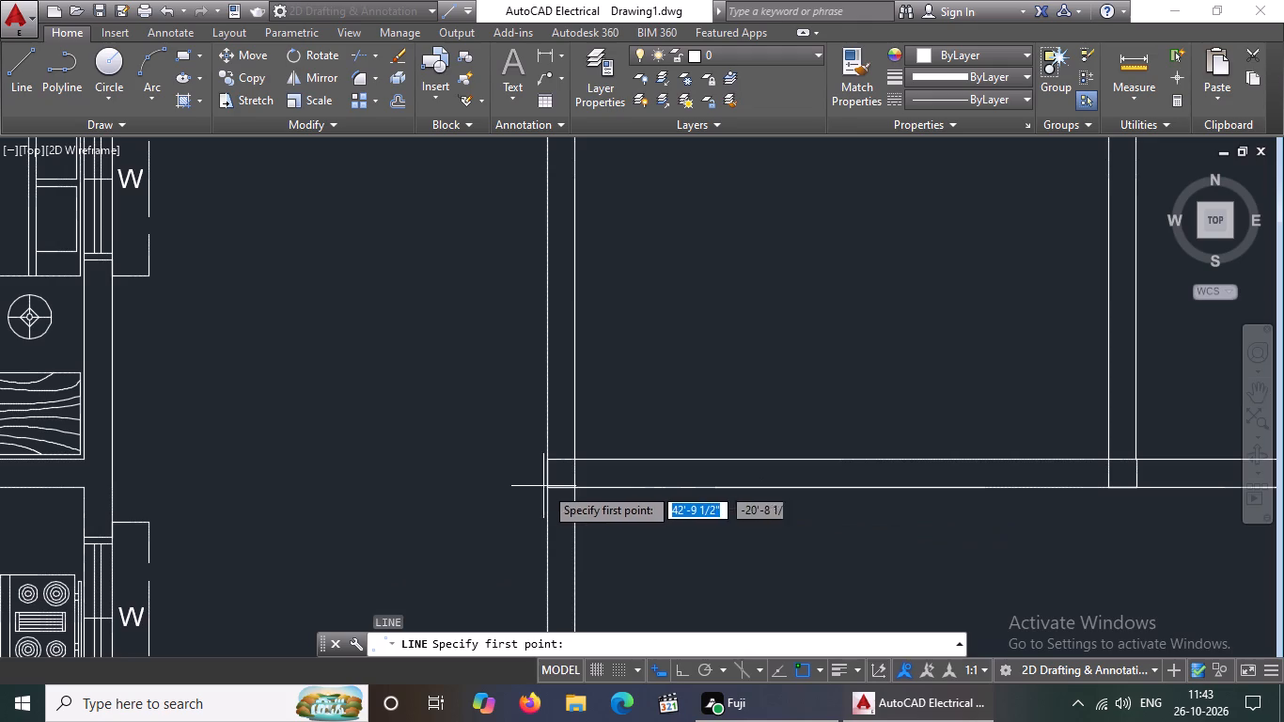
left_click_drag(547, 484, 550, 474)
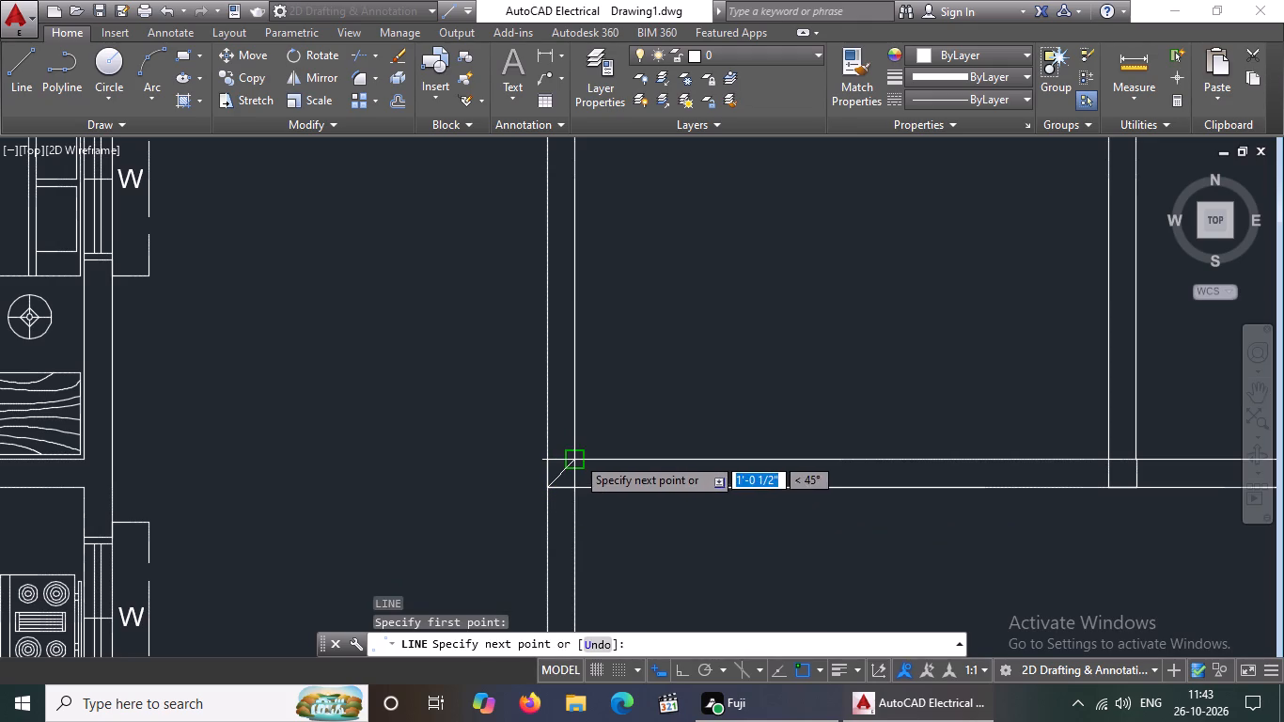
left_click_drag(576, 455, 624, 420)
key("Return")
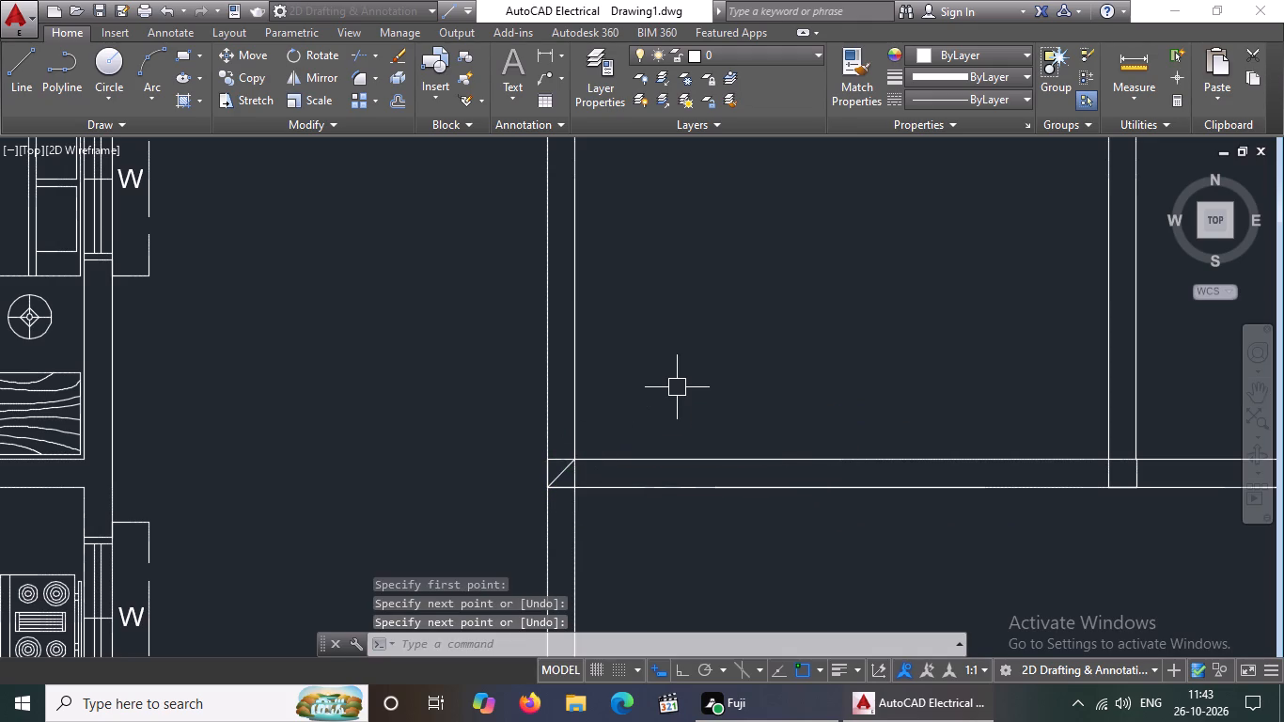
key("l")
key("Return")
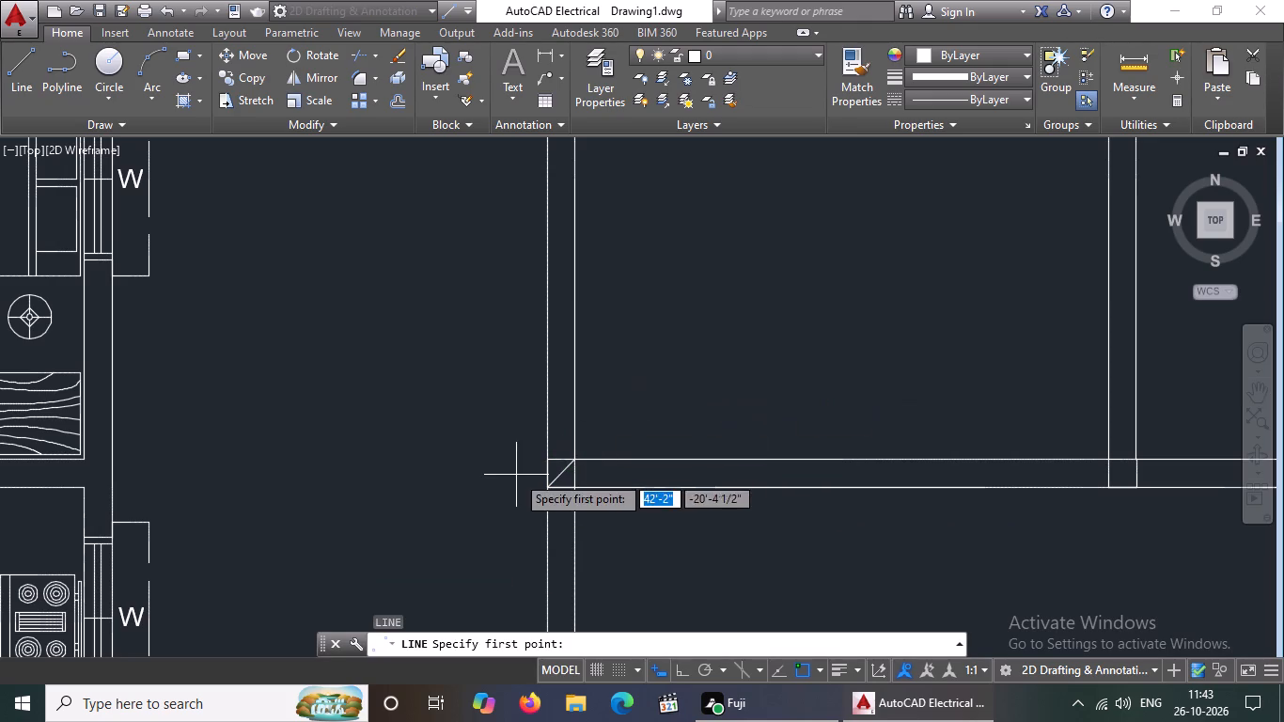
left_click(548, 463)
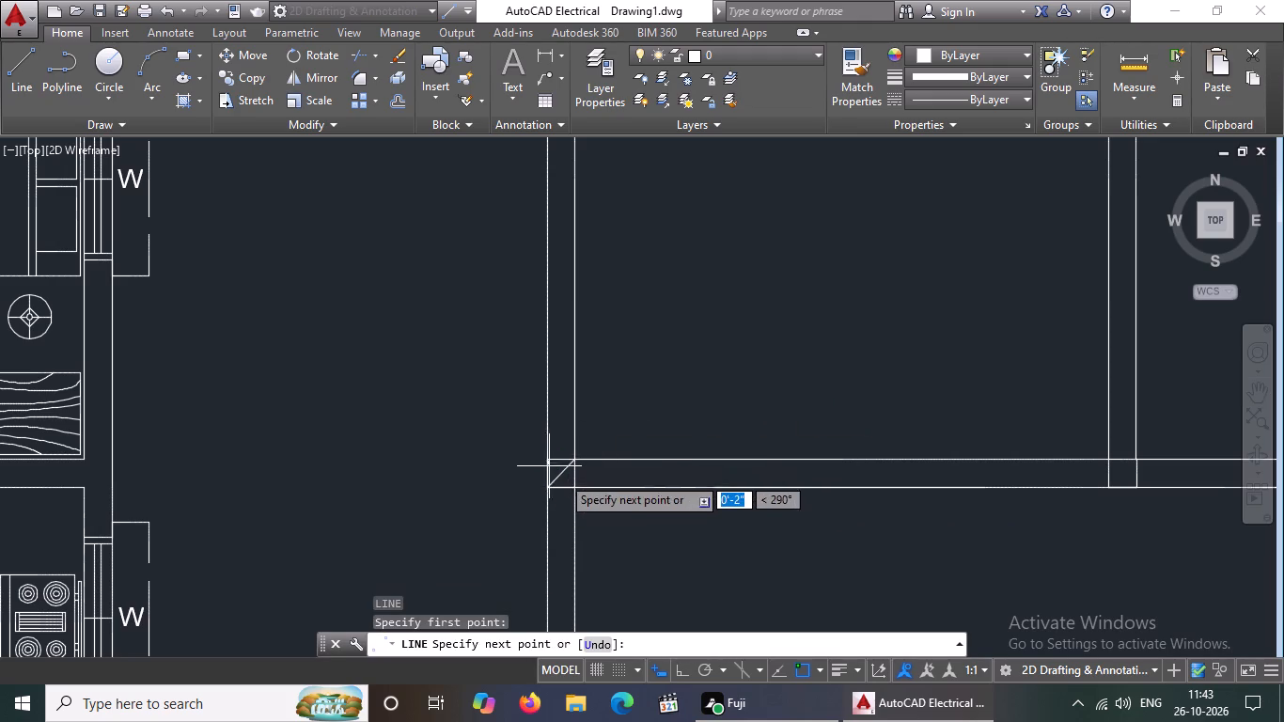
left_click_drag(570, 487, 605, 571)
key("Return")
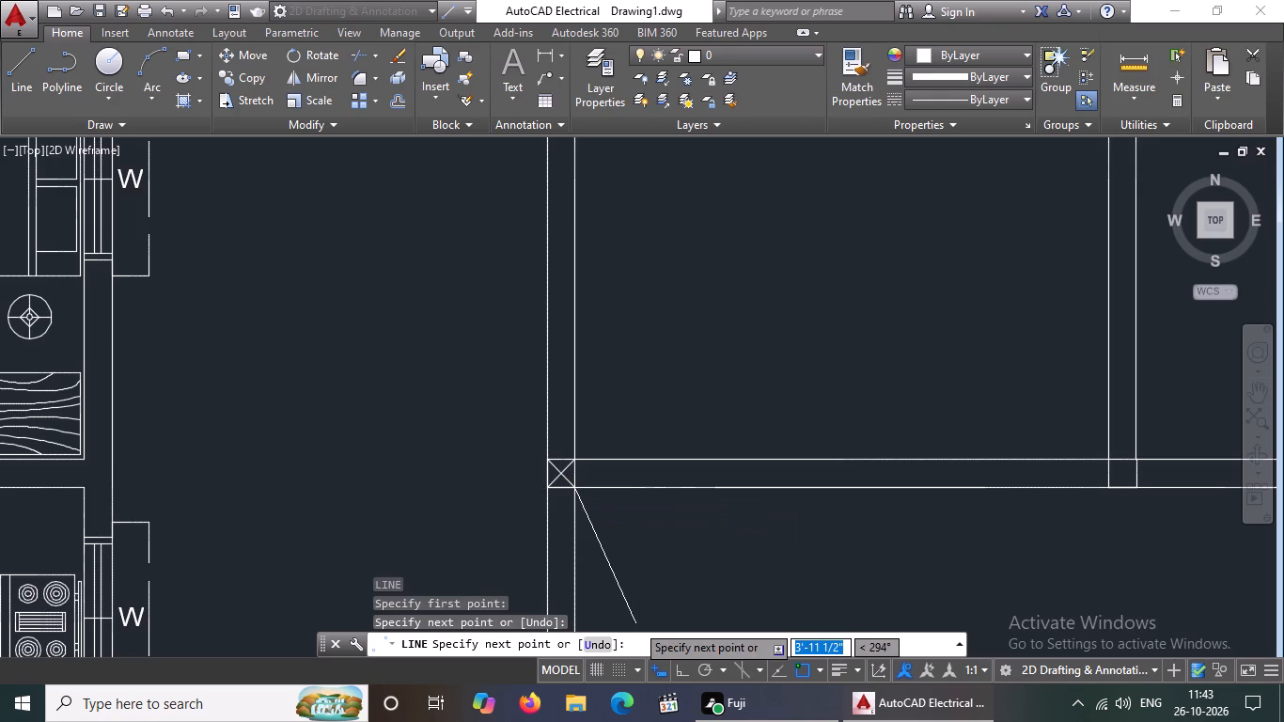
Draw two crossing diagonals in the column outline at the south end of the partition wall between the two bedrooms.
key("l")
key("Return")
scroll(409, 532, "down", 3)
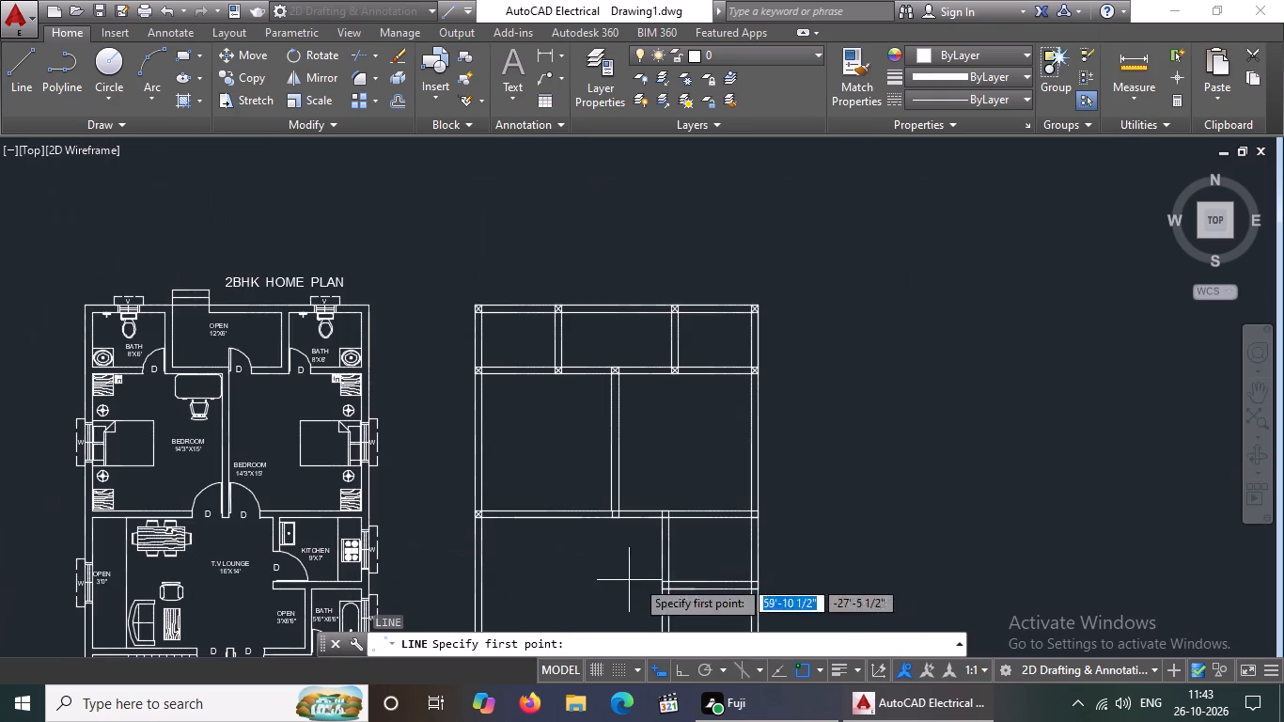
scroll(623, 502, "up", 4)
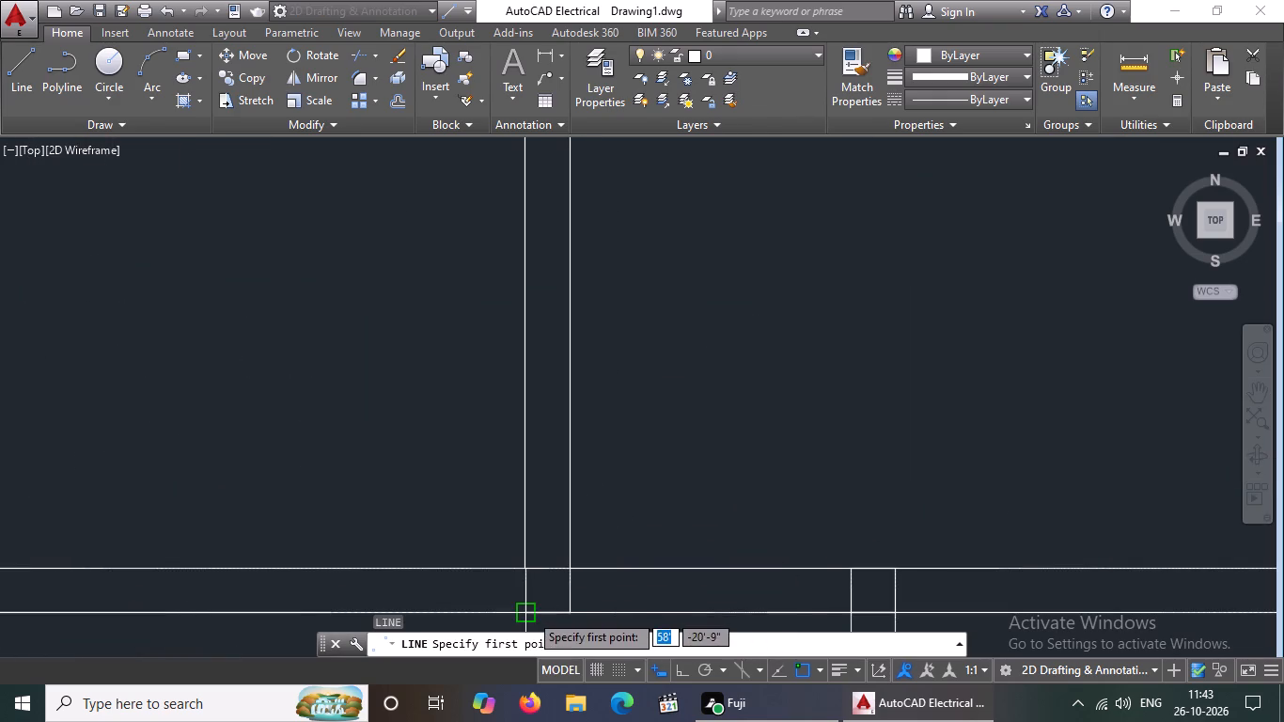
left_click_drag(529, 613, 561, 594)
left_click_drag(569, 571, 605, 543)
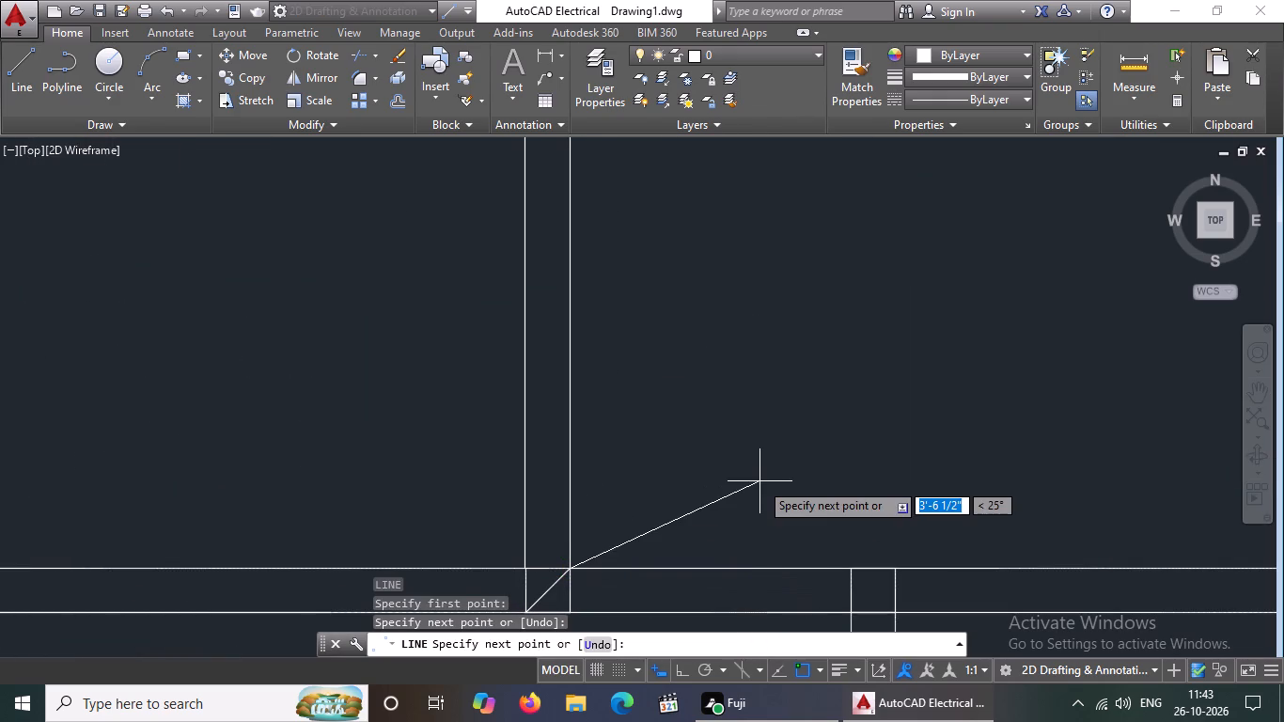
key("Return")
key("l")
key("Return")
scroll(739, 456, "down", 4)
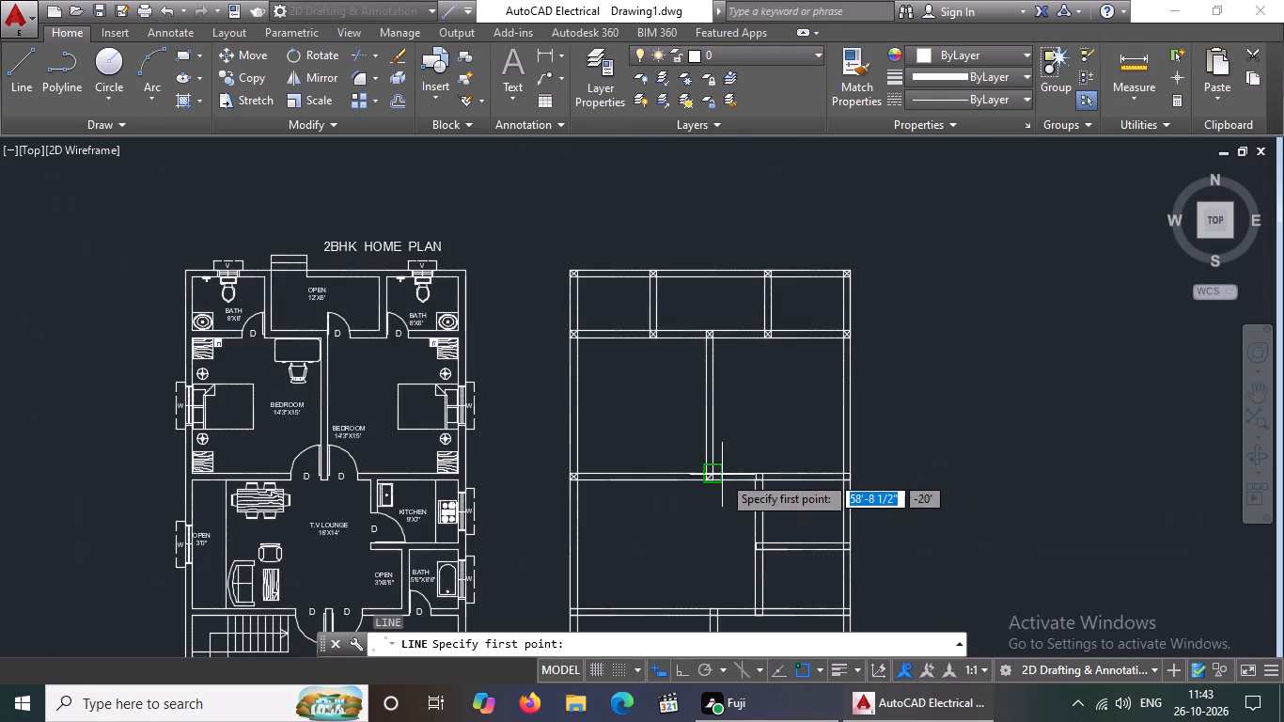
scroll(722, 475, "up", 4)
left_click(652, 471)
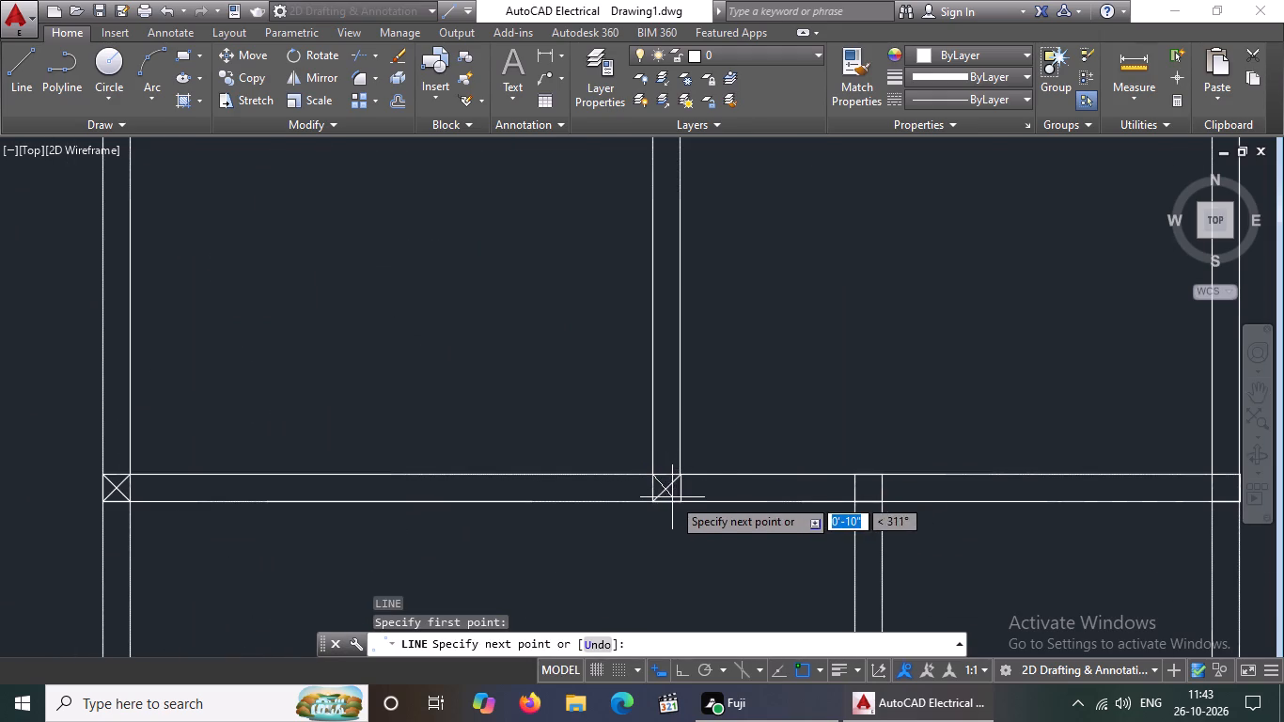
left_click_drag(680, 501, 704, 558)
key("Return")
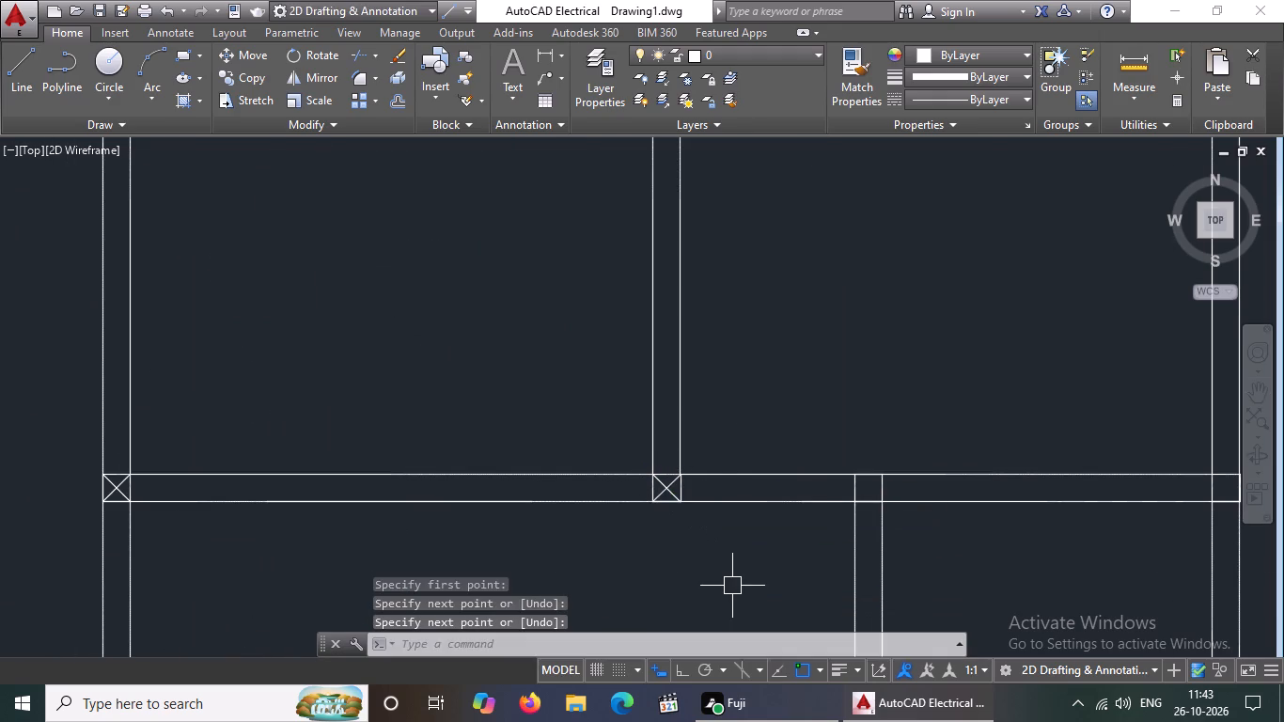
Draw two crossing diagonals in the column outline where the kitchen's west wall meets the bedrooms' south wall.
key("l")
key("Return")
scroll(721, 589, "down", 3)
scroll(811, 578, "up", 4)
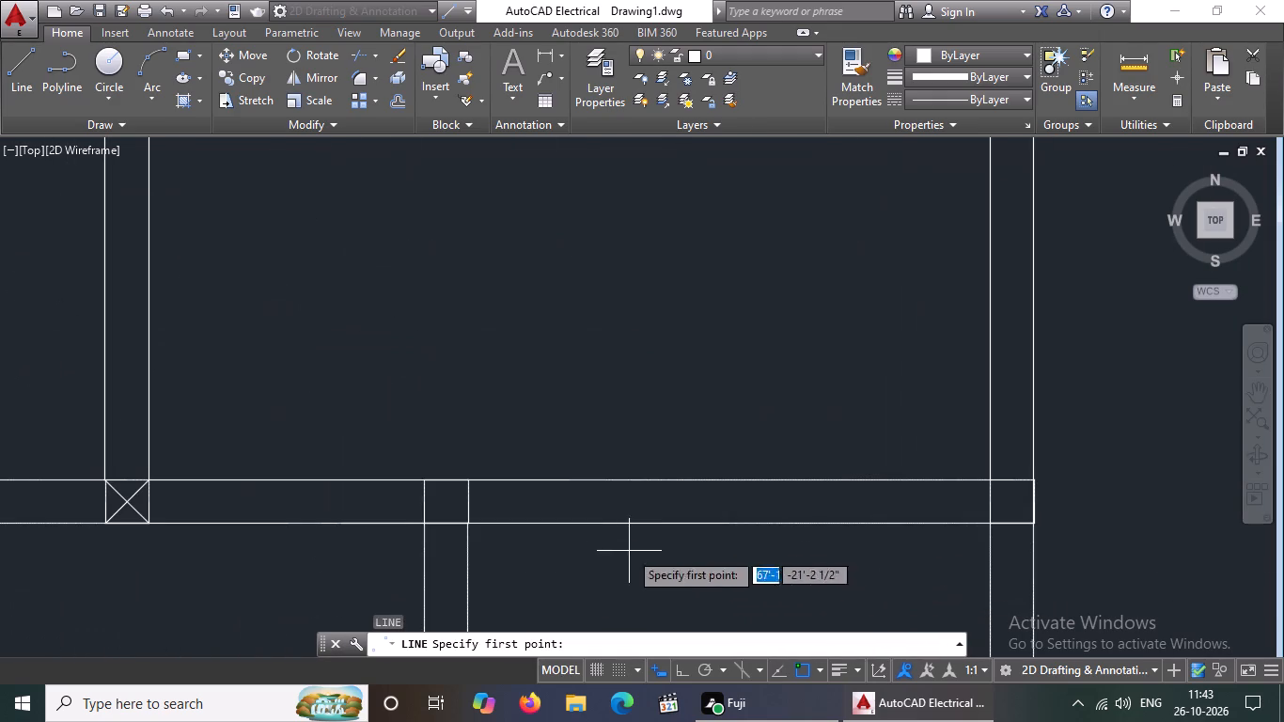
left_click_drag(423, 519, 430, 510)
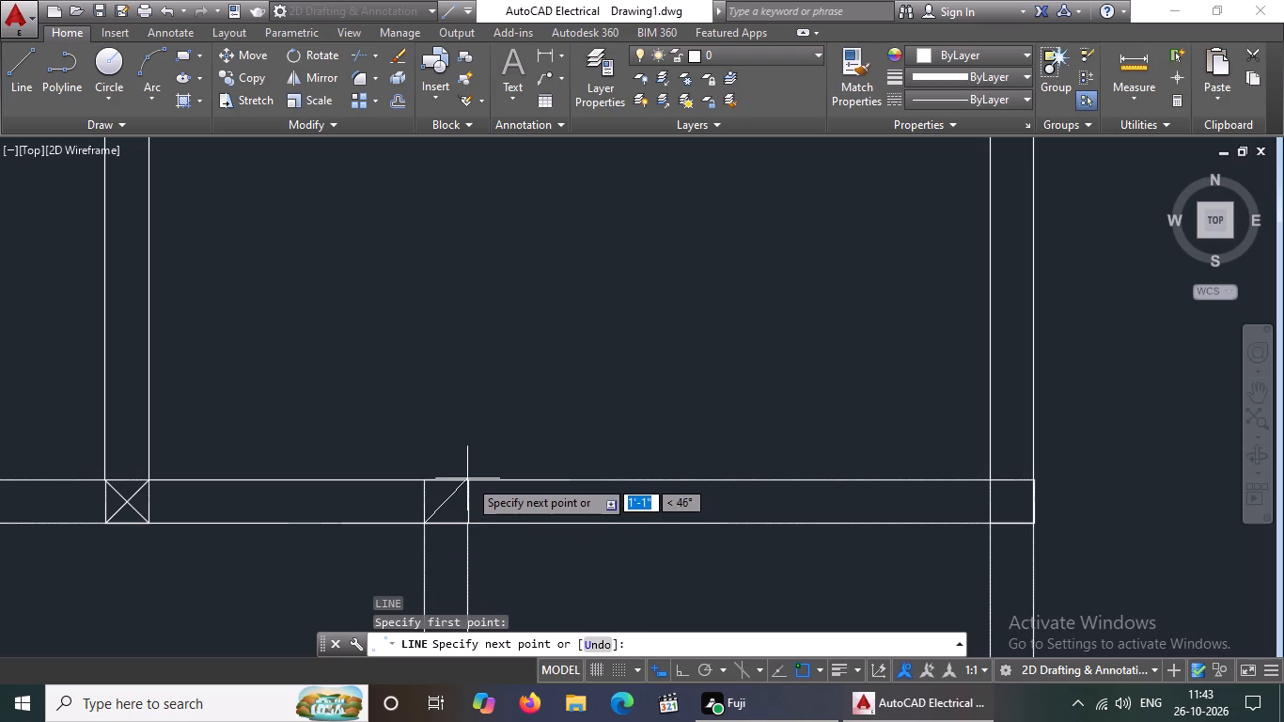
left_click_drag(467, 485, 519, 437)
key("Return")
key("l")
key("Return")
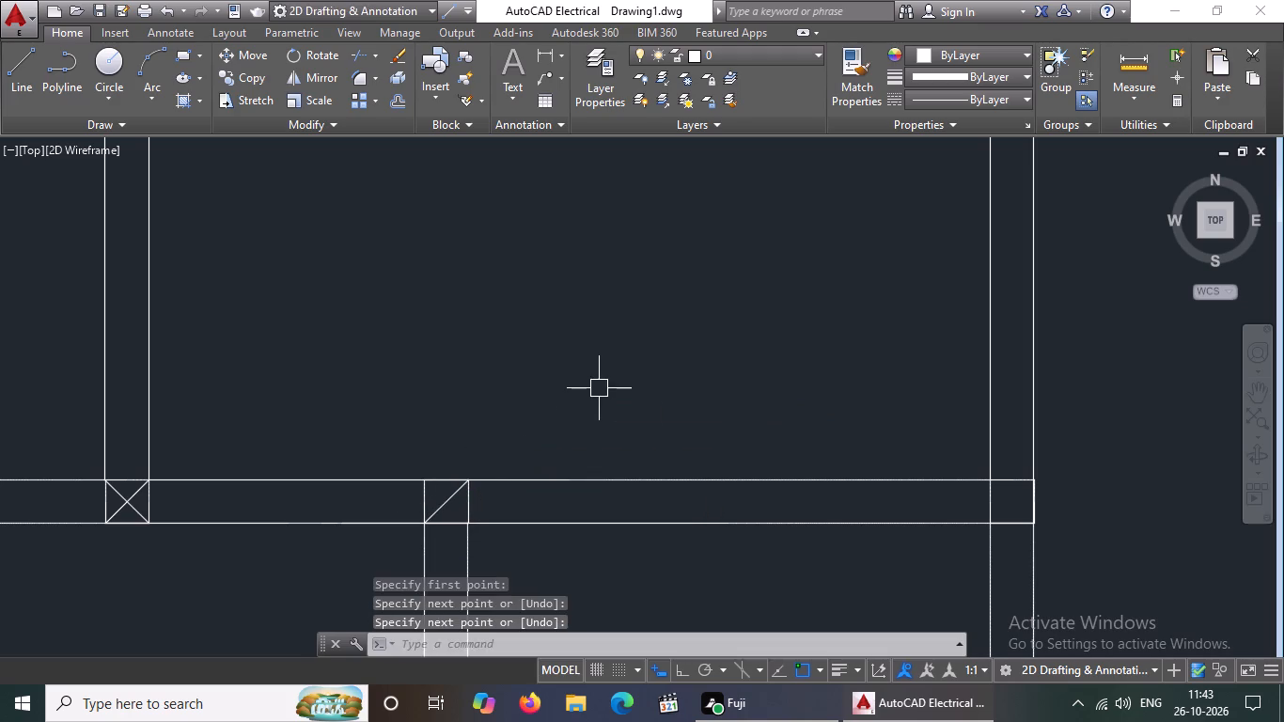
left_click(425, 482)
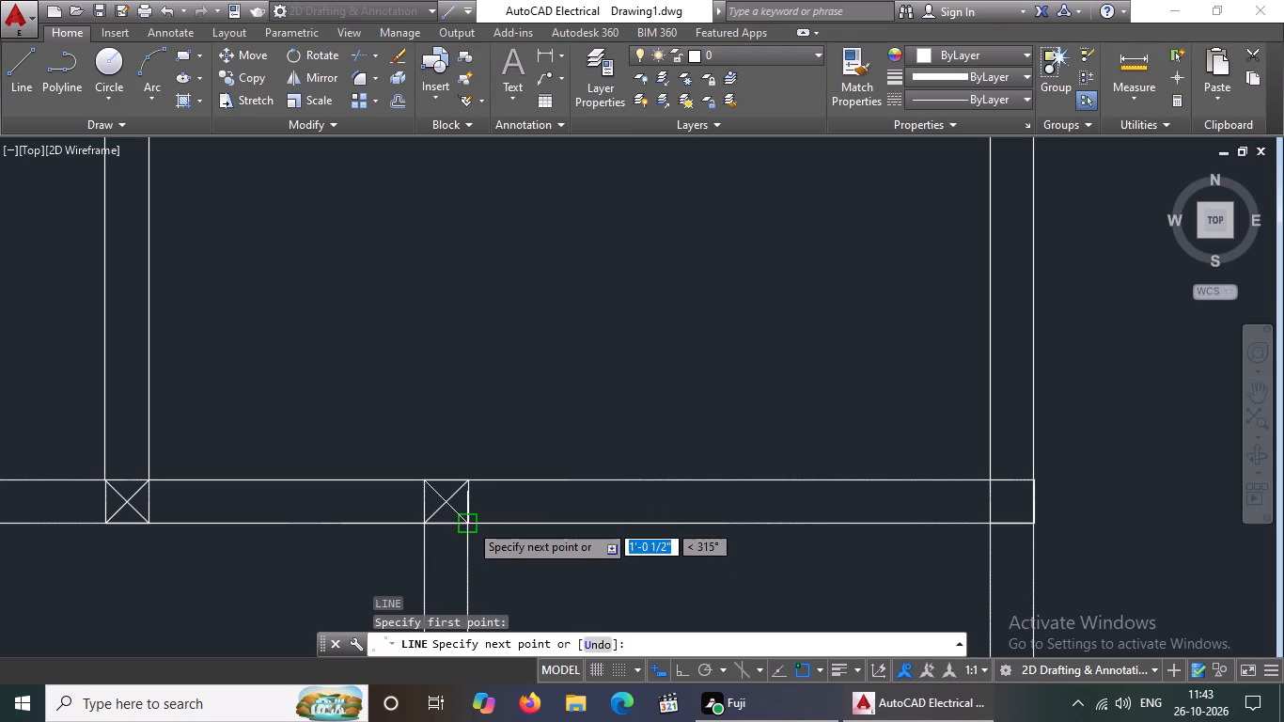
left_click_drag(470, 523, 471, 542)
key("Return")
Draw two crossing diagonals in the column outline where the bedrooms' south wall meets the outer east wall.
key("l")
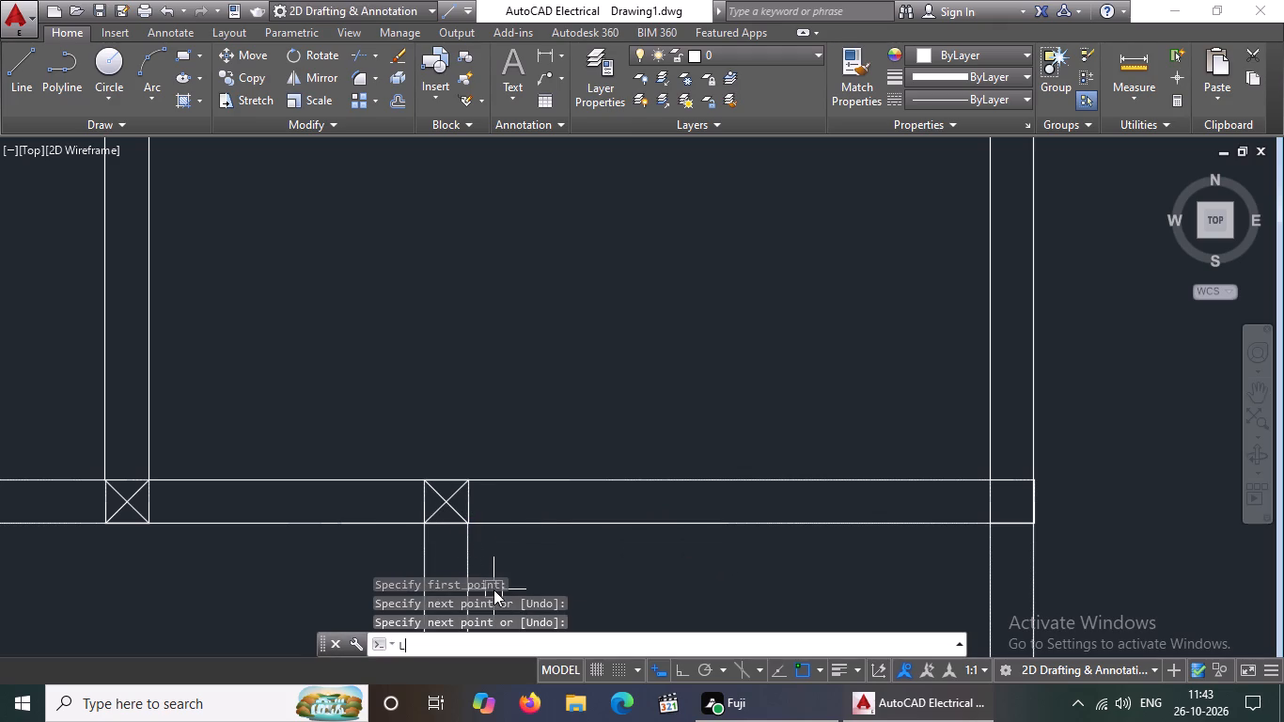
key("Return")
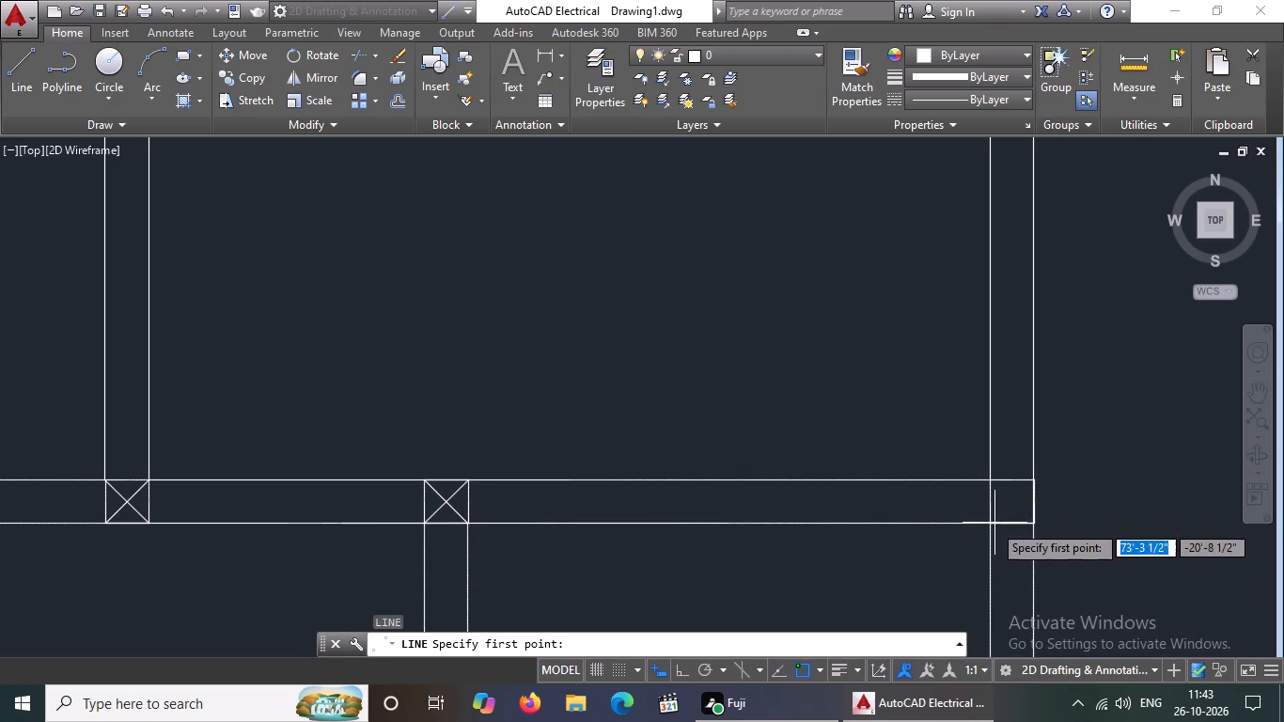
left_click_drag(991, 524, 1023, 502)
left_click(1036, 479)
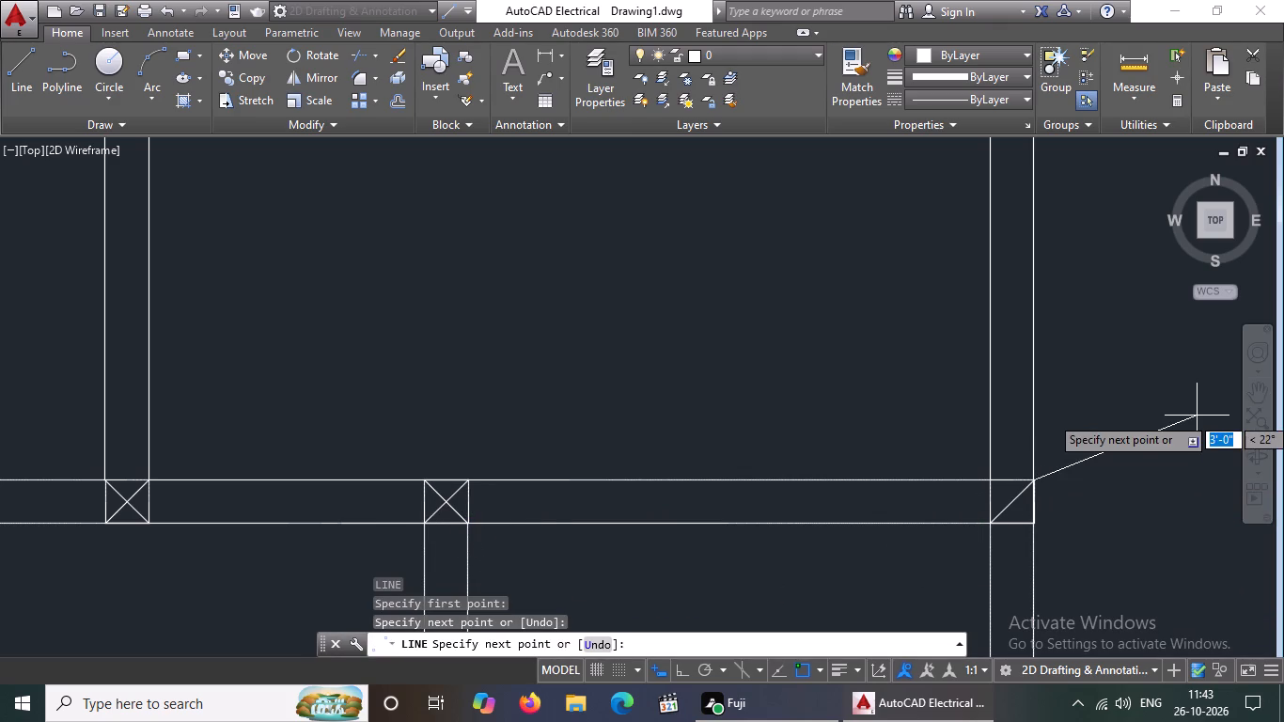
key("Return")
key("l")
key("Return")
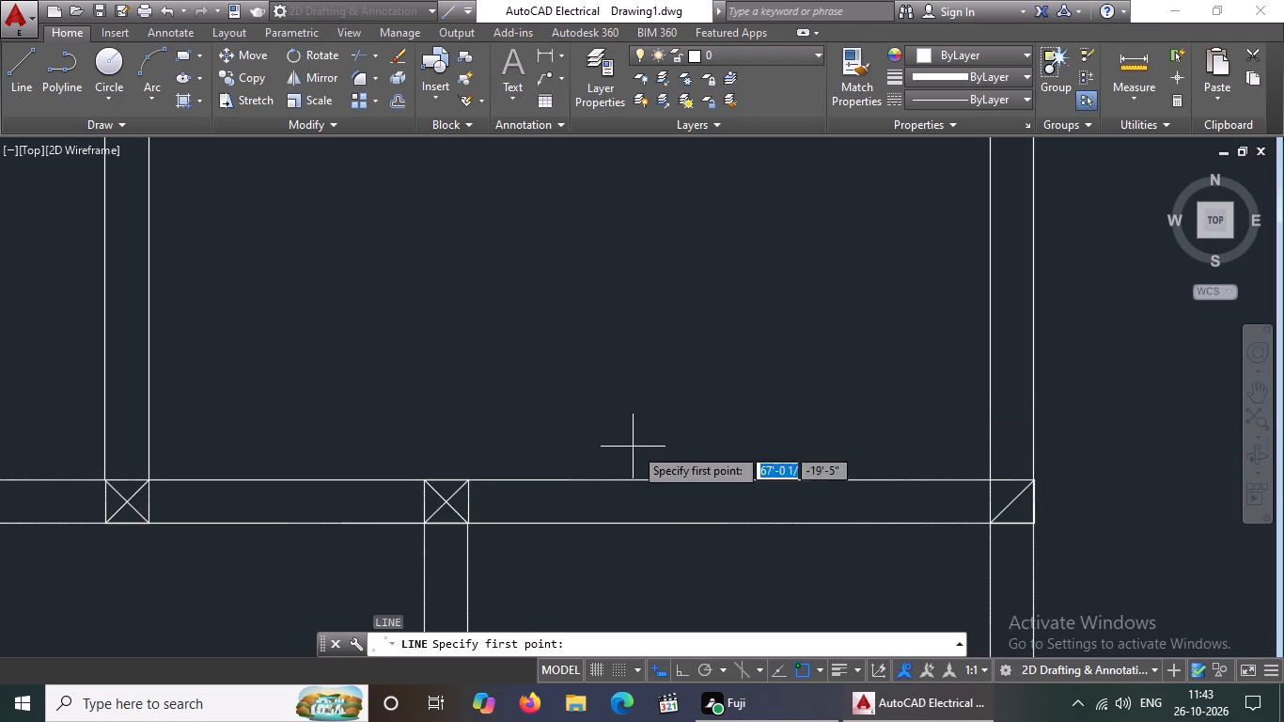
left_click(994, 480)
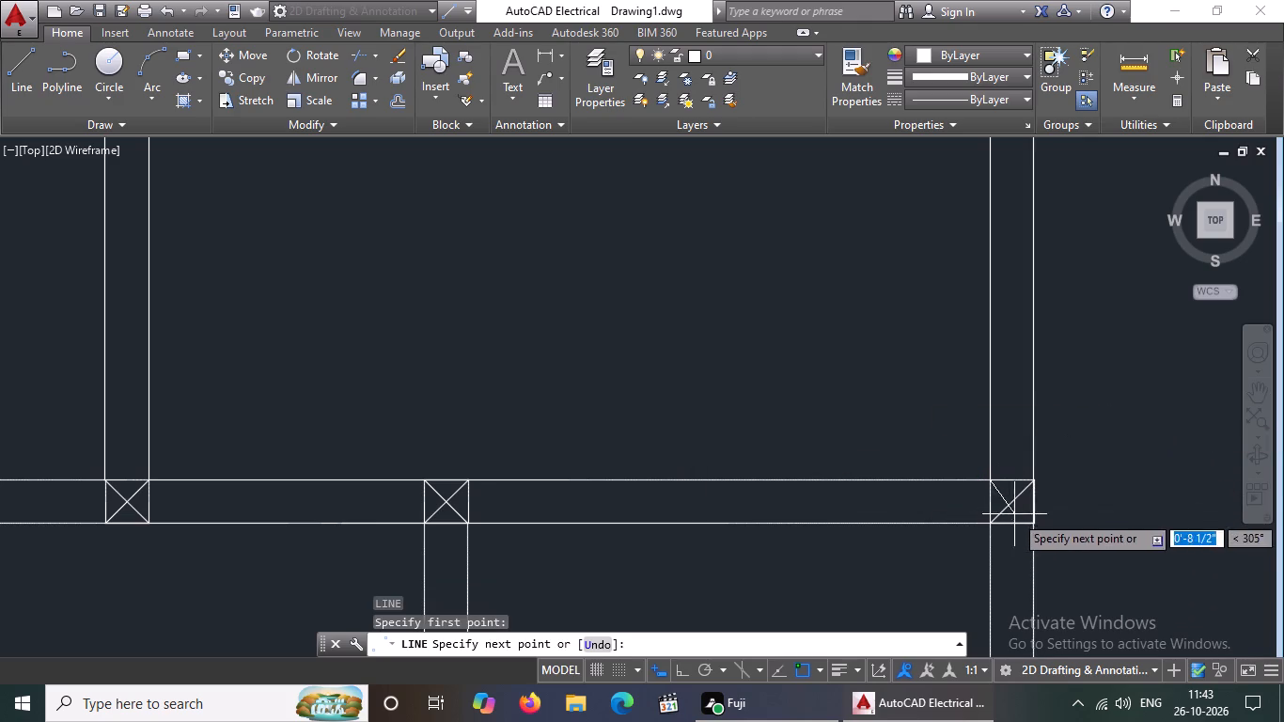
left_click_drag(1032, 525, 1051, 525)
scroll(1100, 525, "down", 3)
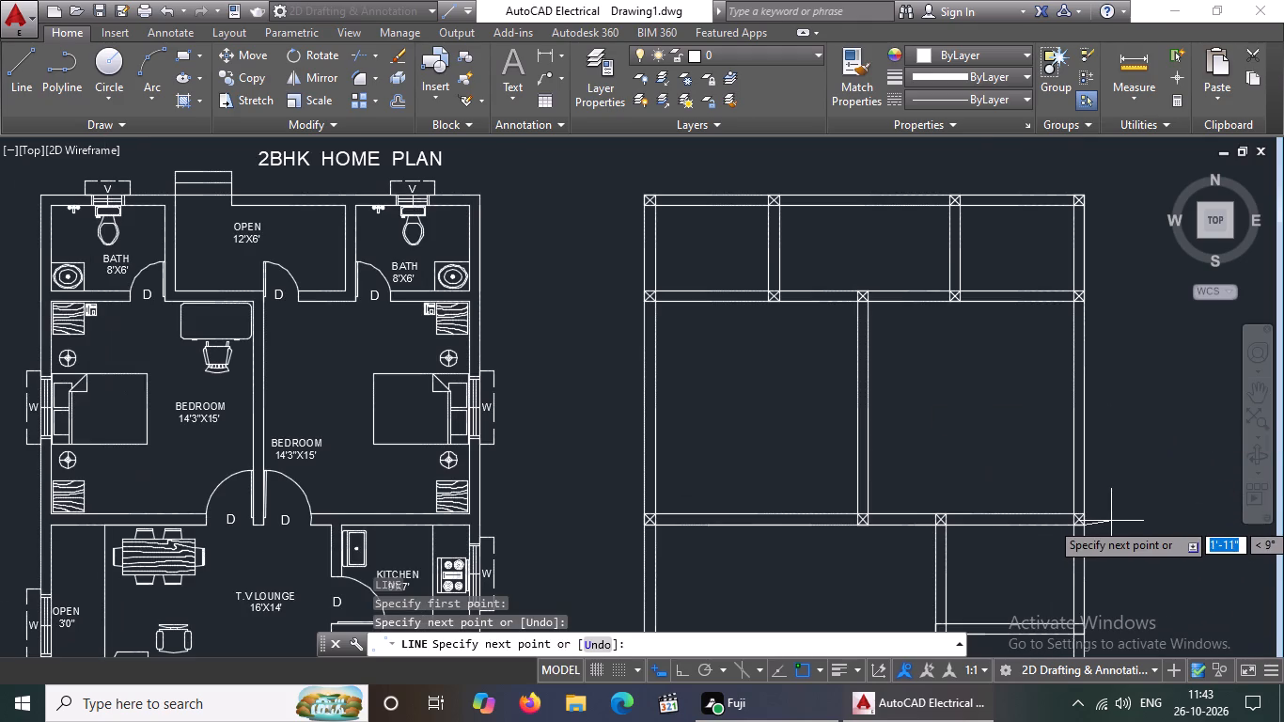
key("Return")
Draw two crossing diagonals in the column outline where the kitchen's south wall meets the kitchen's west wall.
key("l")
key("Return")
scroll(869, 431, "down", 4)
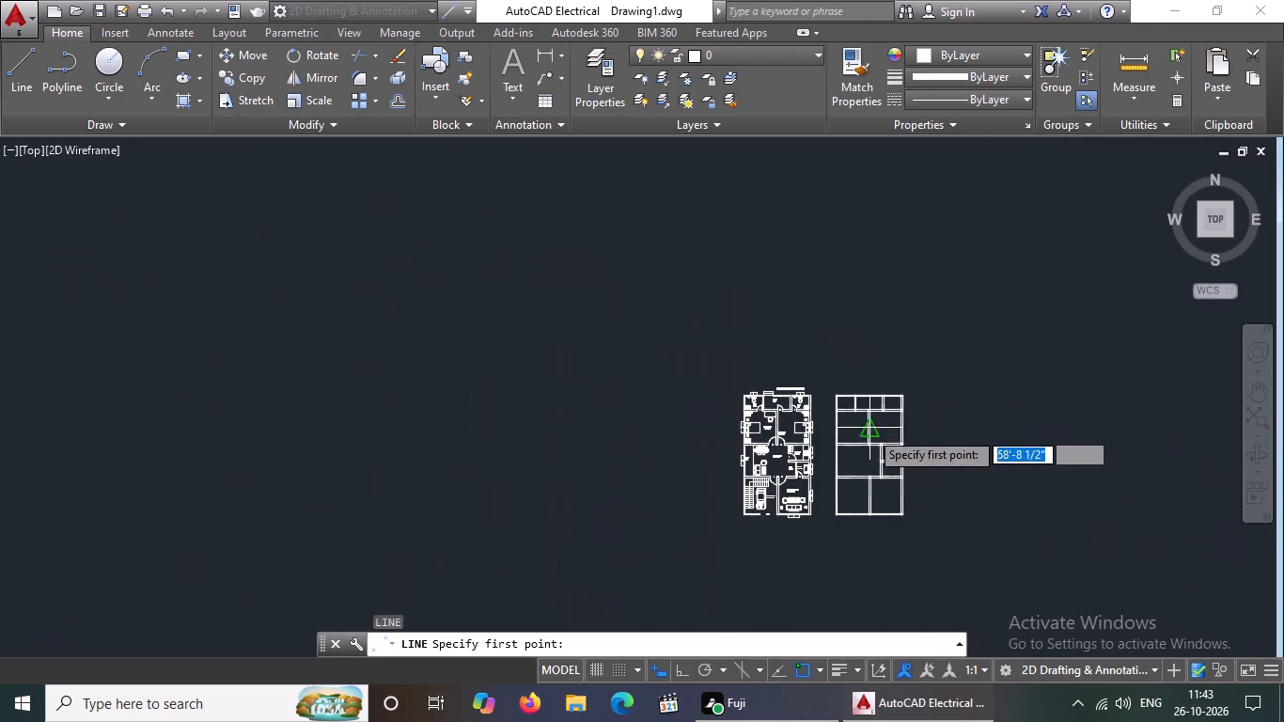
scroll(828, 473, "up", 3)
scroll(1137, 447, "up", 3)
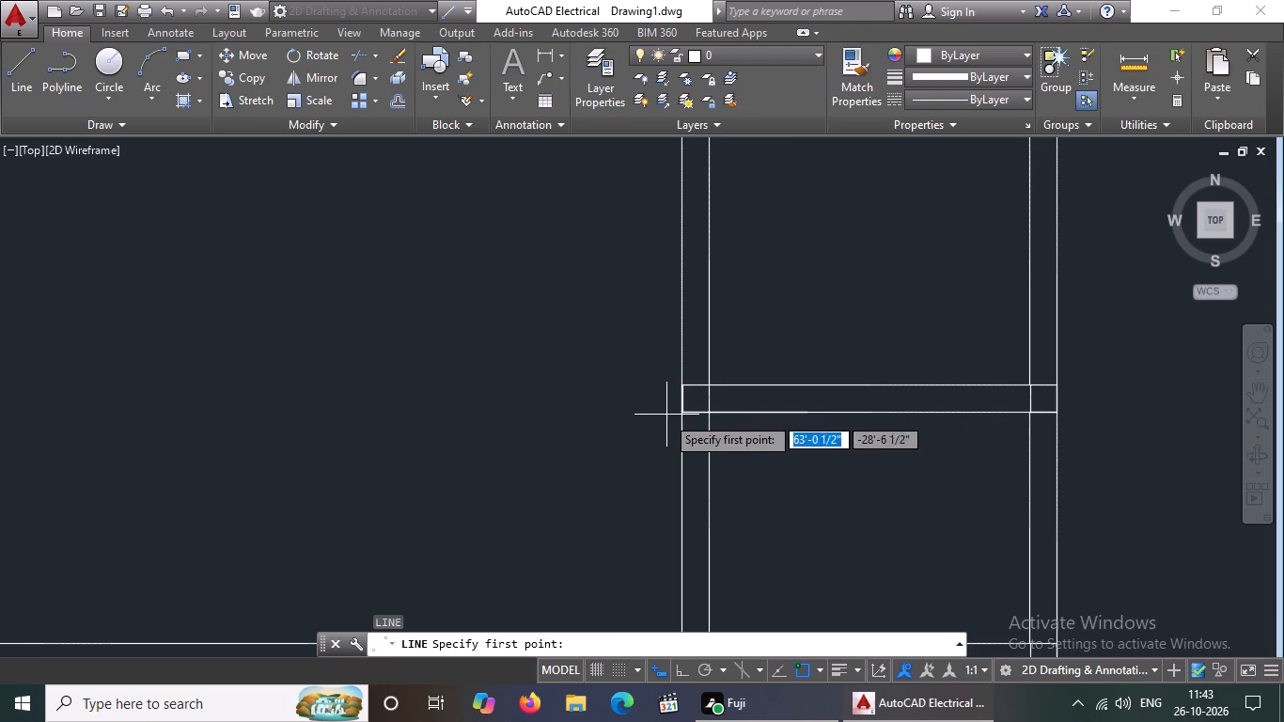
left_click(683, 409)
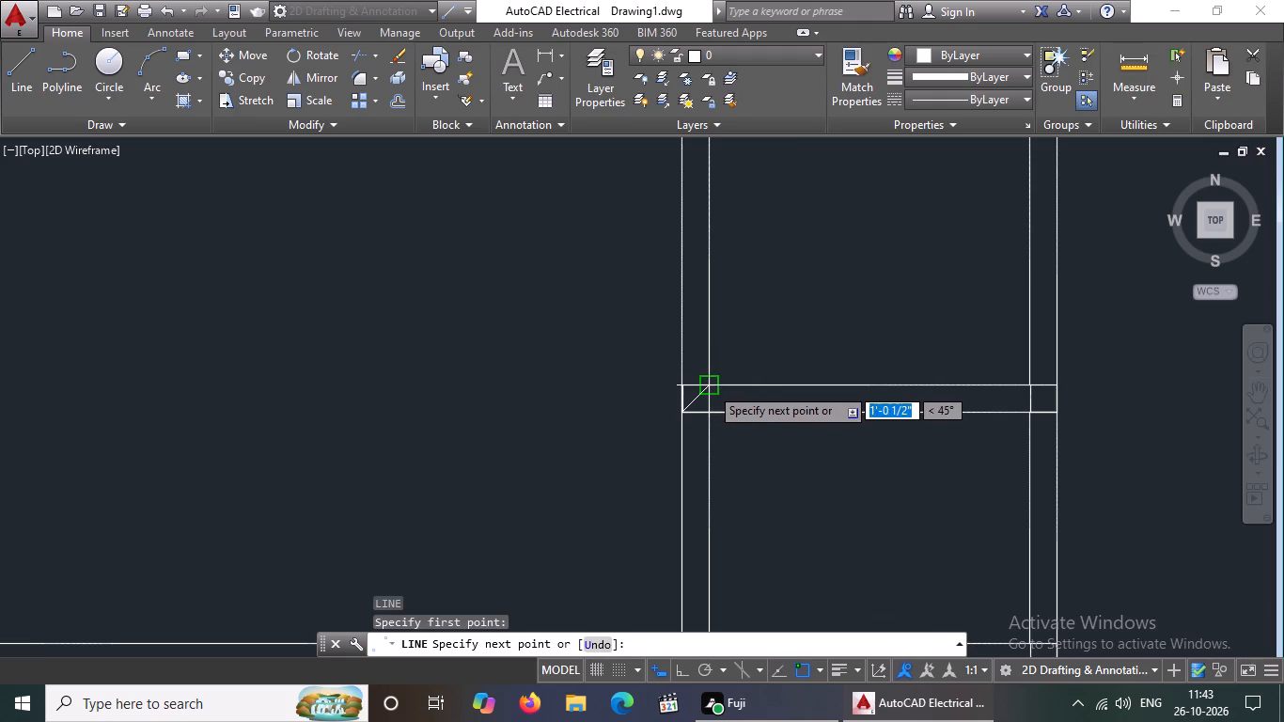
left_click_drag(710, 386, 737, 360)
key("Return")
key("l")
key("Return")
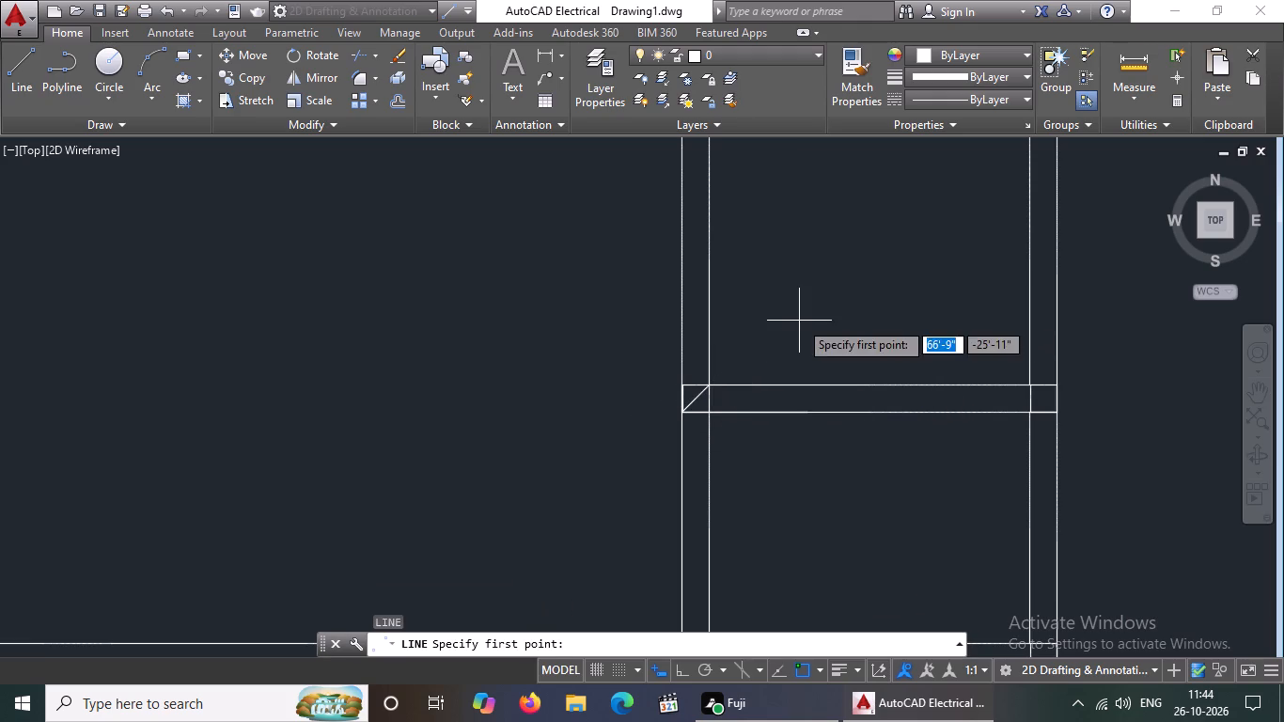
left_click(681, 385)
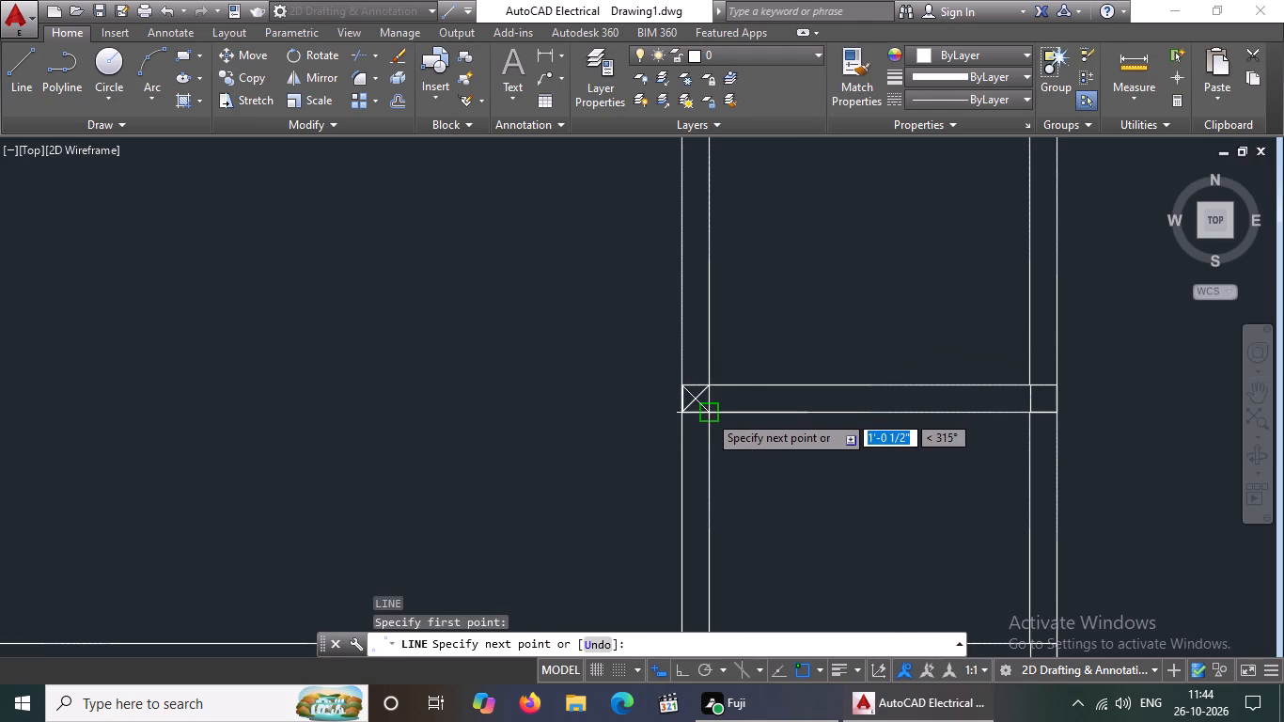
left_click_drag(708, 414, 733, 441)
key("Return")
Draw two crossing diagonals in the column outline where the kitchen's south wall meets the outer east wall.
key("l")
key("Return")
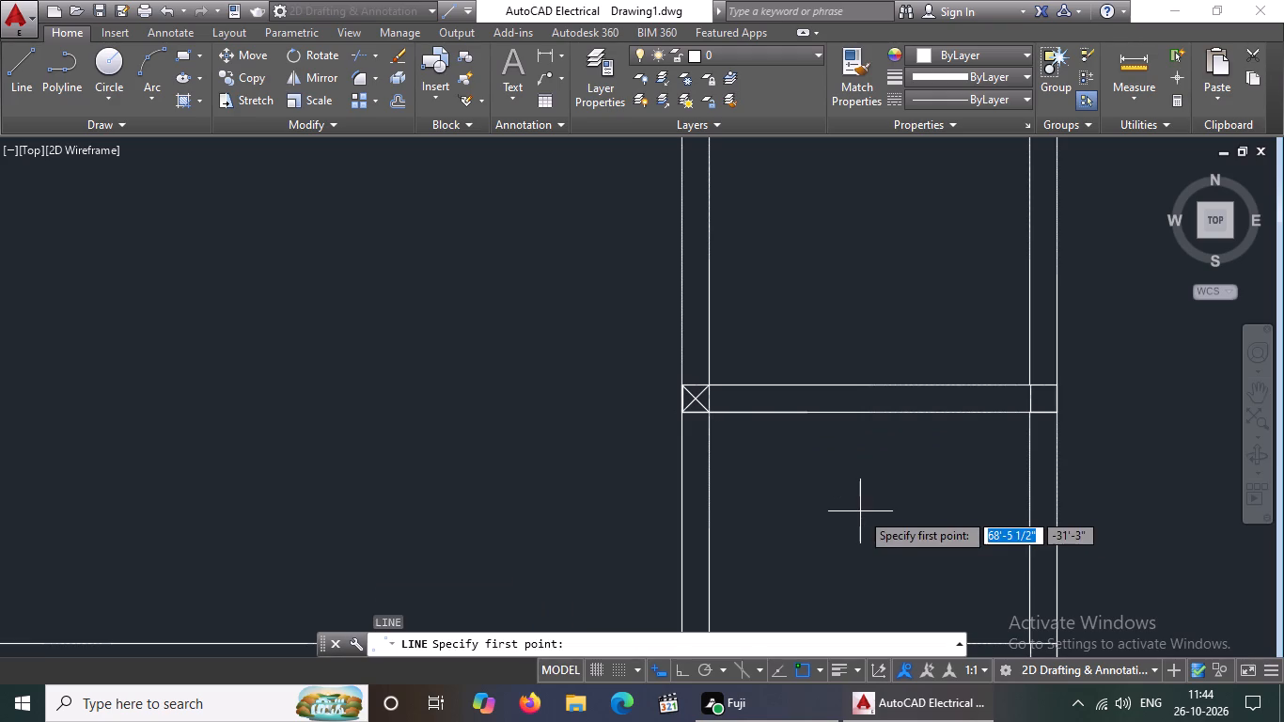
scroll(1076, 400, "up", 2)
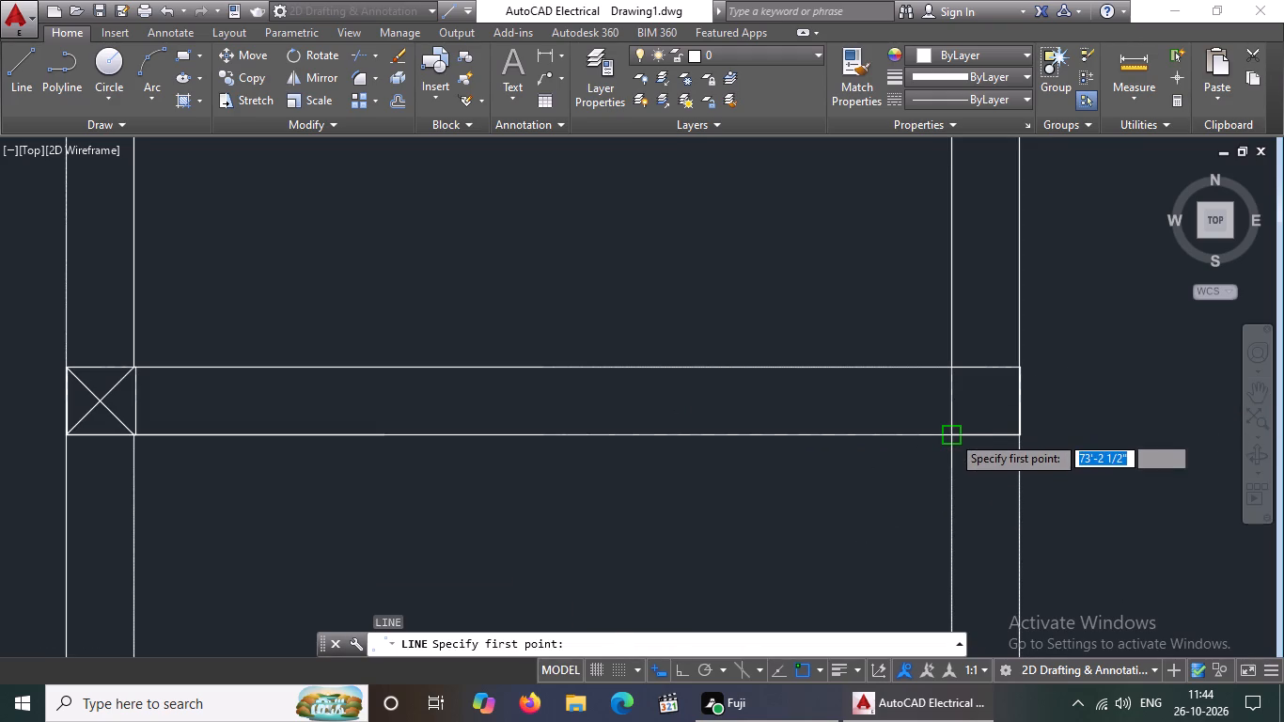
left_click(953, 432)
left_click_drag(1021, 368, 1022, 367)
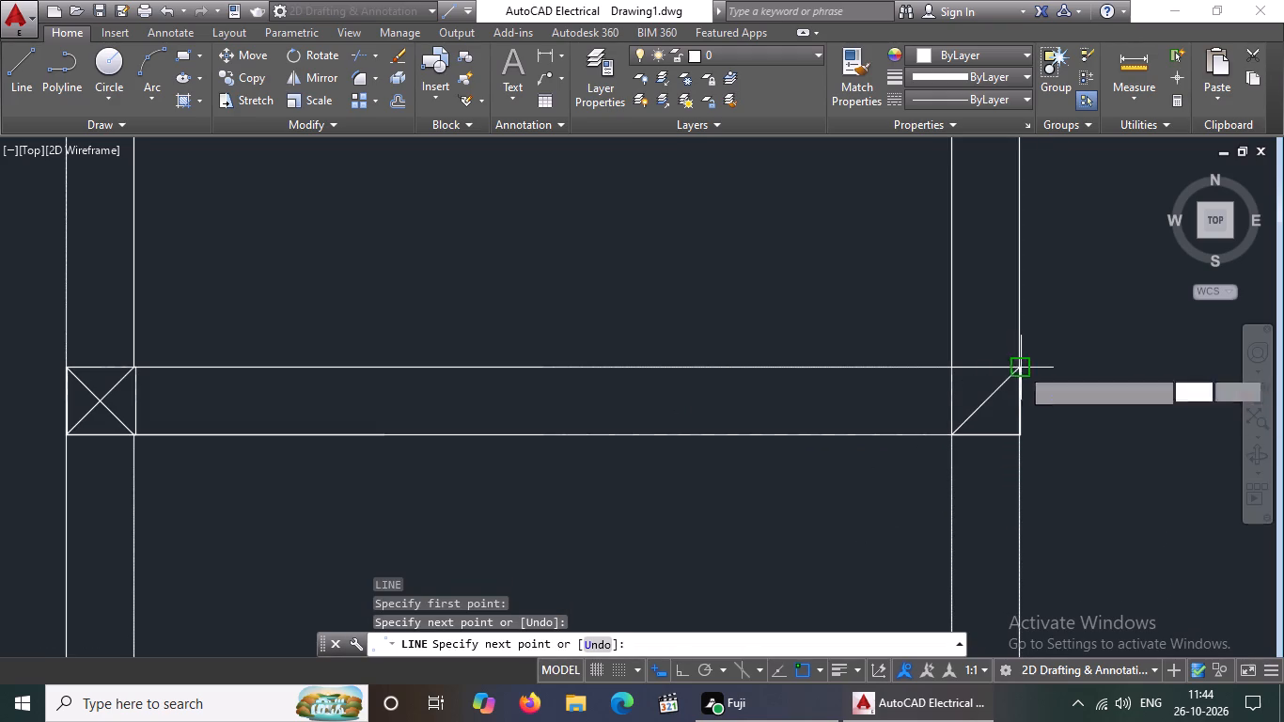
left_click_drag(1022, 367, 1037, 352)
key("Return")
key("l")
key("Return")
scroll(1106, 312, "up", 1)
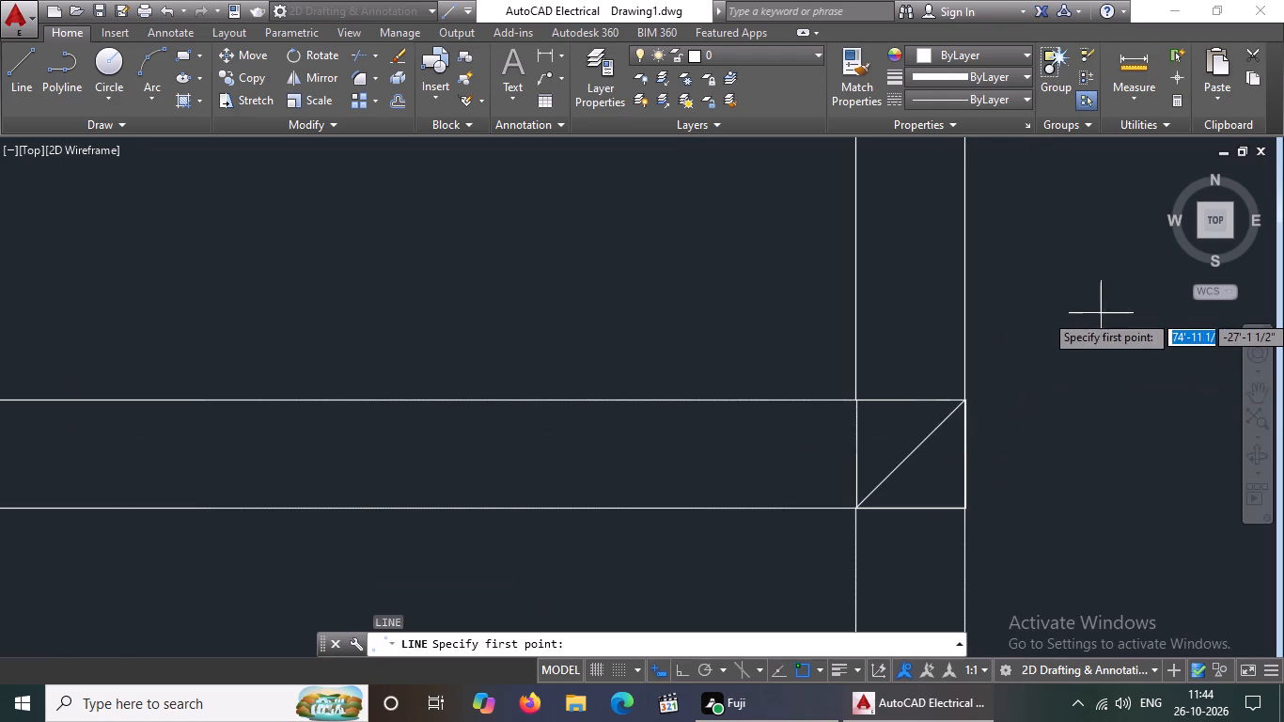
left_click(848, 400)
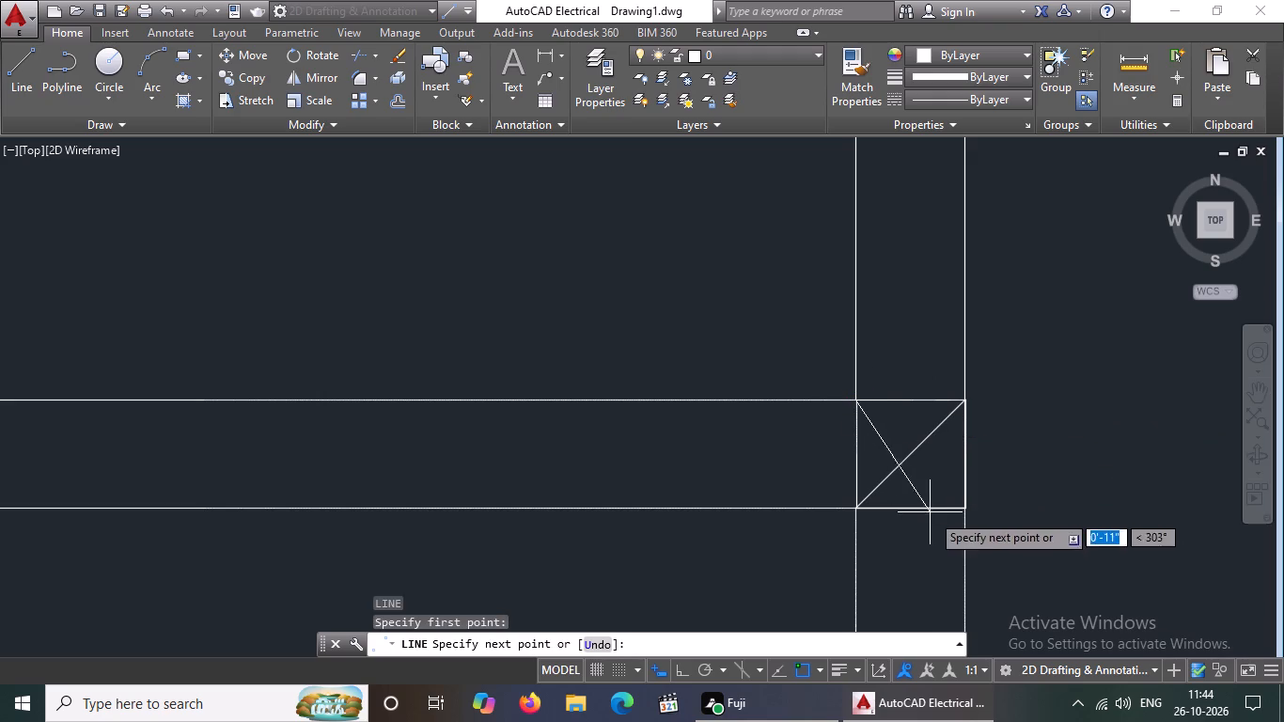
left_click(965, 506)
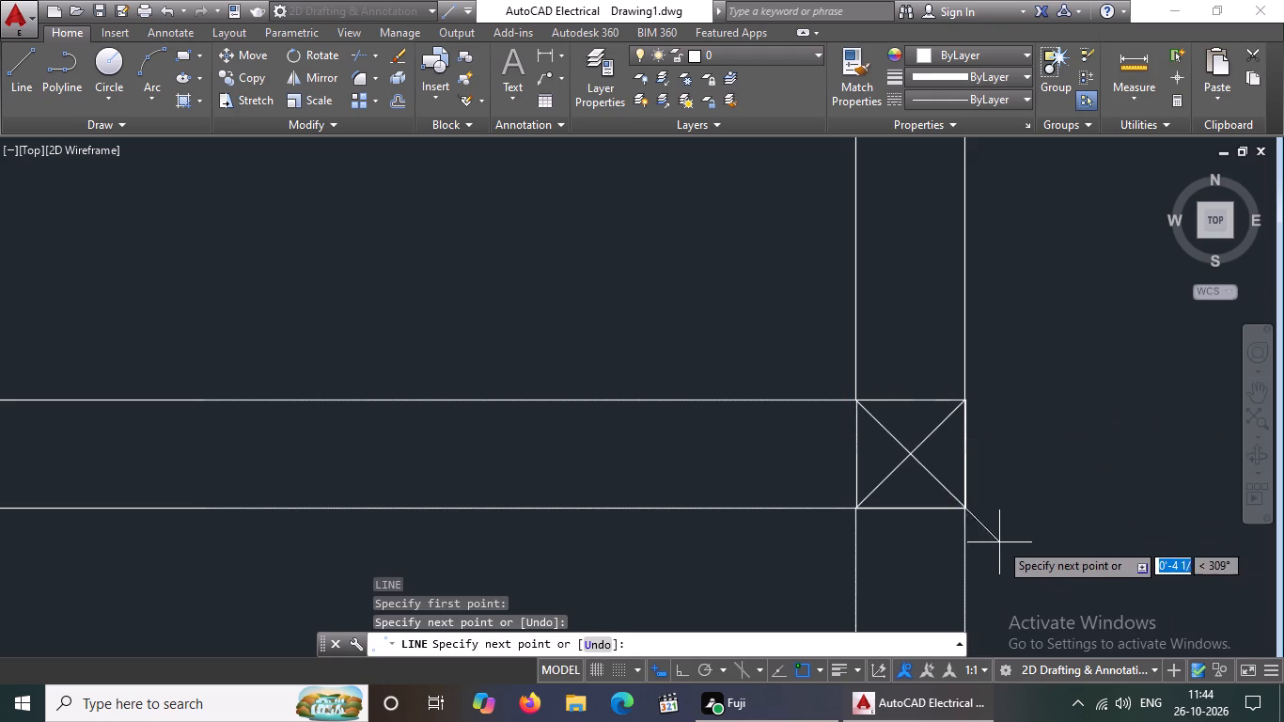
scroll(999, 539, "down", 2)
scroll(1003, 519, "up", 3)
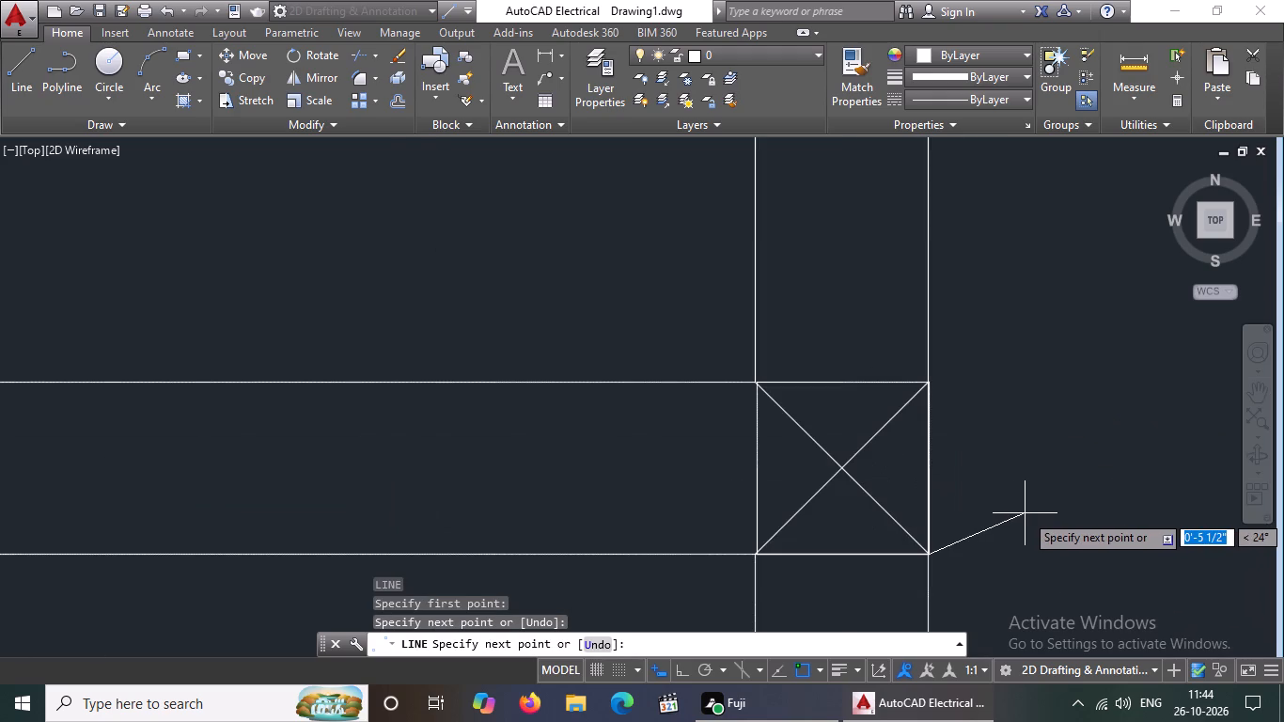
key("Return")
Move the column outline and diagonals at the kitchen's southeast corner so the outline's northwest corner sits on the wall lines' intersection.
scroll(946, 512, "up", 4)
scroll(947, 512, "down", 2)
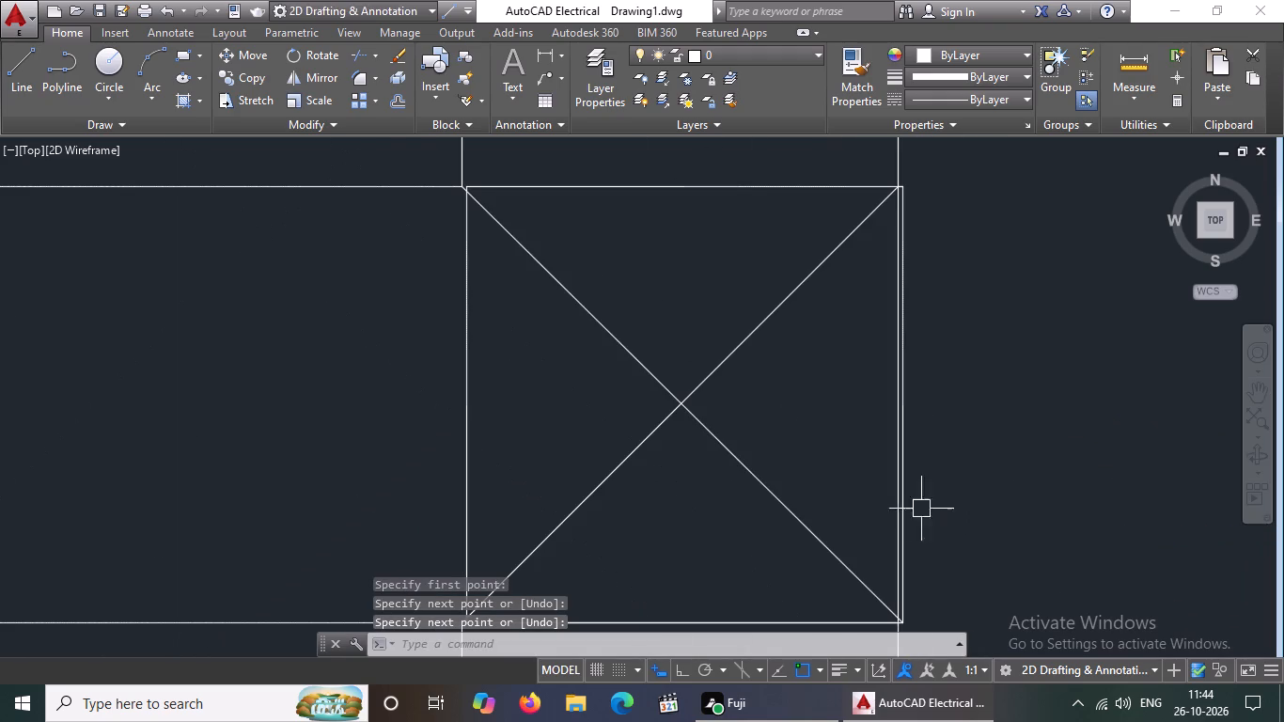
left_click_drag(393, 149, 401, 162)
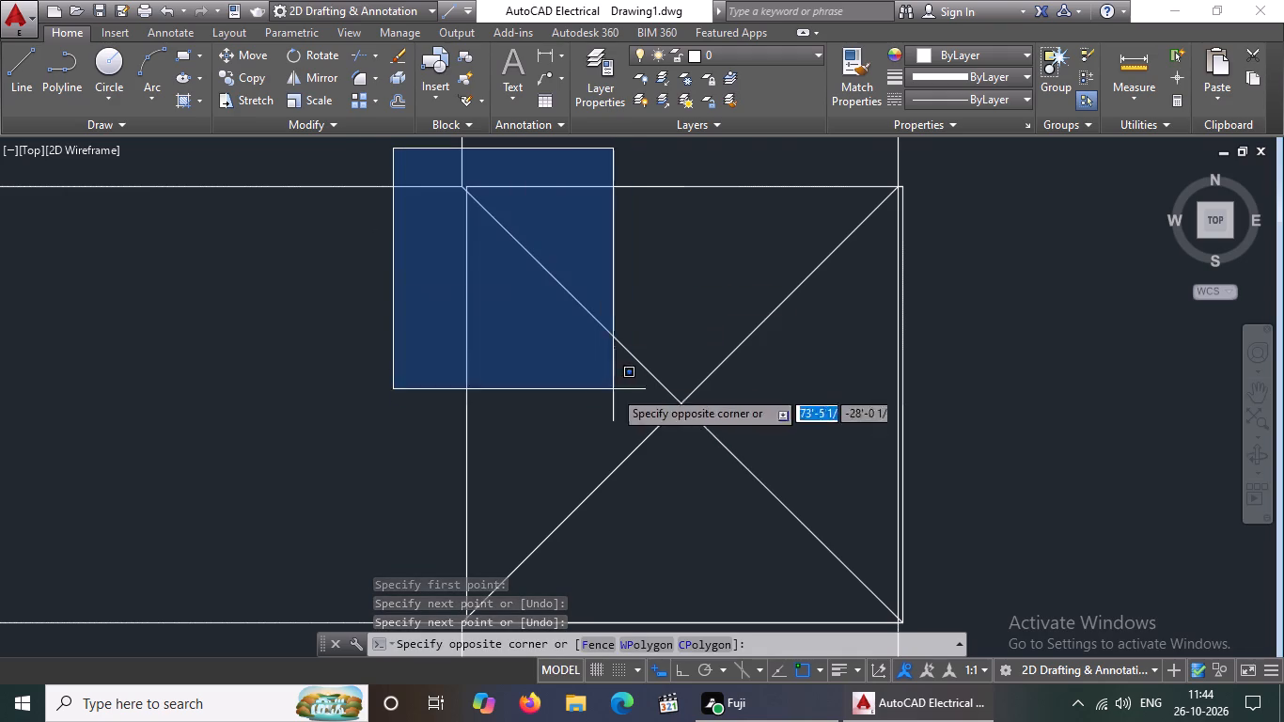
scroll(872, 550, "down", 3)
left_click(914, 581)
scroll(774, 461, "up", 1)
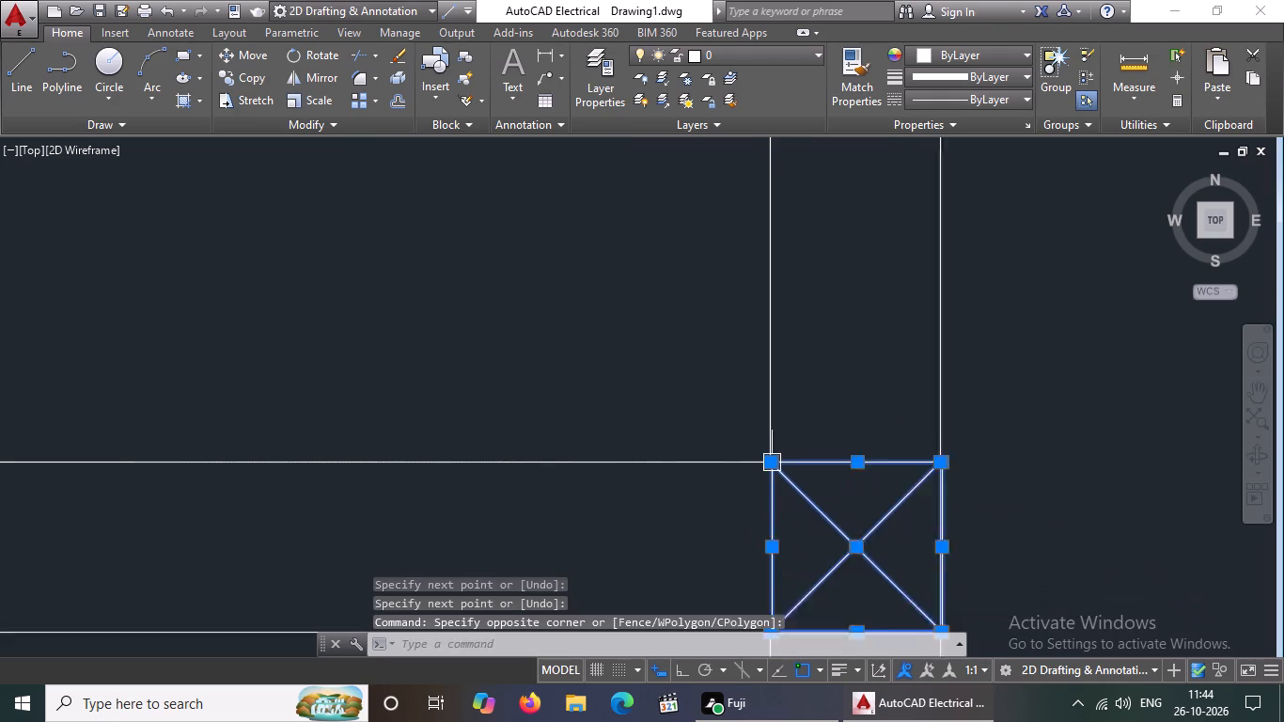
scroll(774, 461, "up", 6)
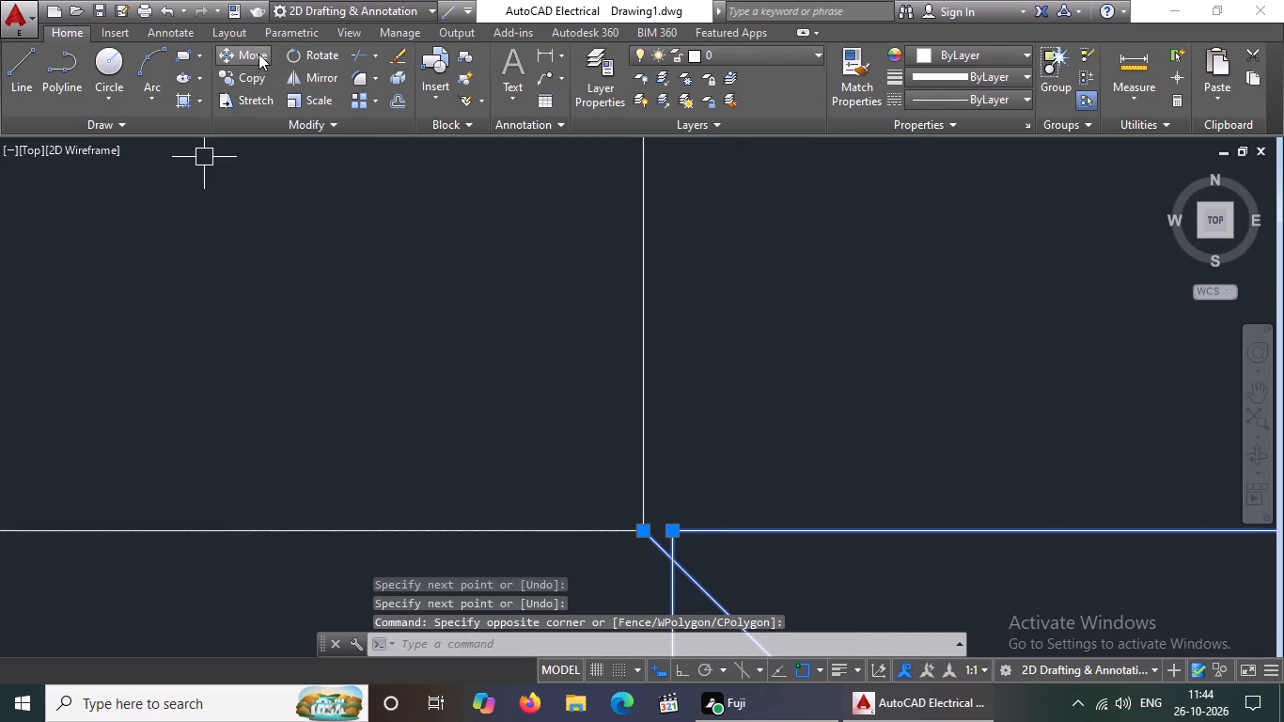
left_click(258, 54)
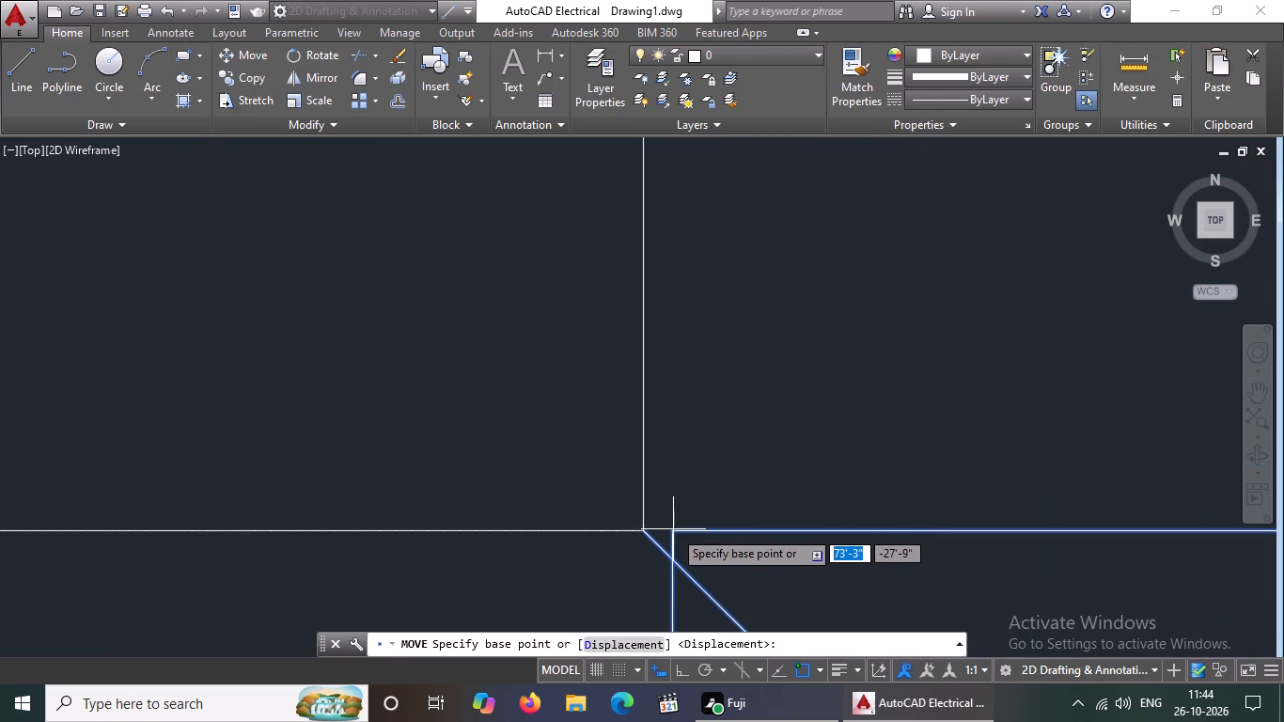
left_click(673, 532)
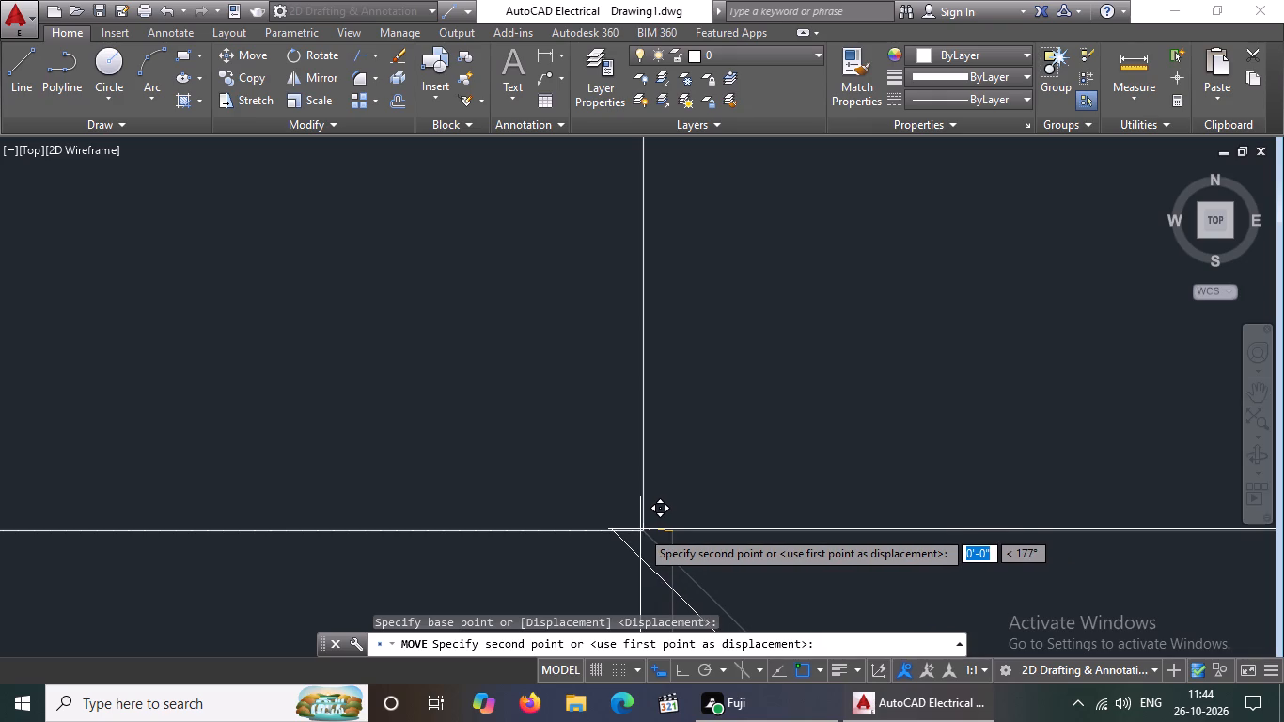
left_click(644, 531)
Erase the northwest-southeast diagonal of the kitchen's southeast column and redraw it between the outline's corners.
scroll(667, 499, "down", 3)
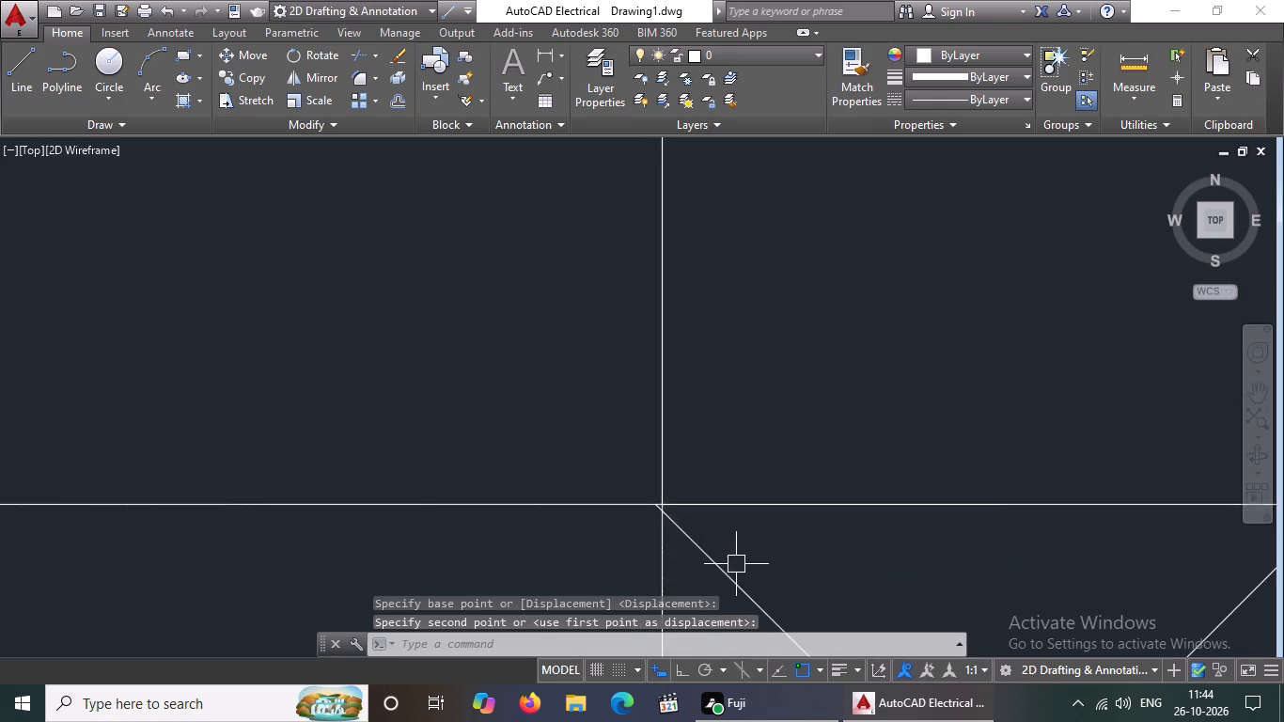
scroll(736, 564, "down", 4)
left_click(743, 577)
key("Delete")
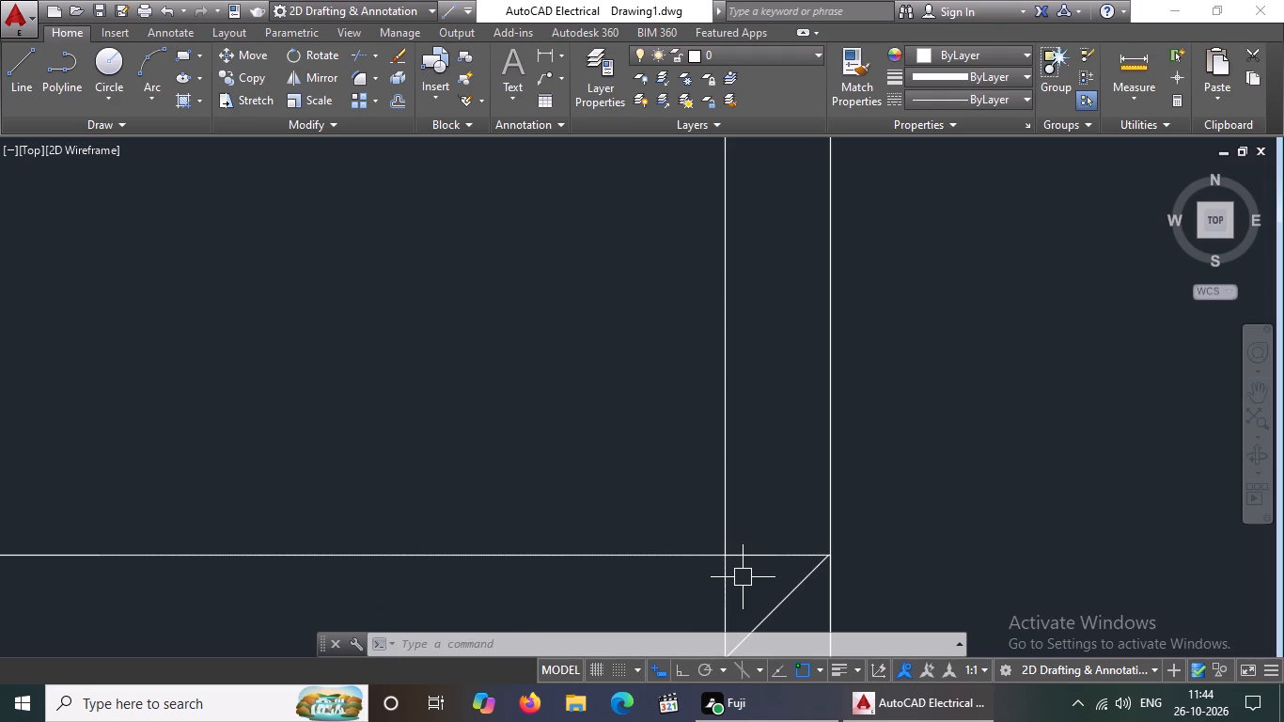
scroll(737, 589, "down", 3)
key("Escape")
key("l")
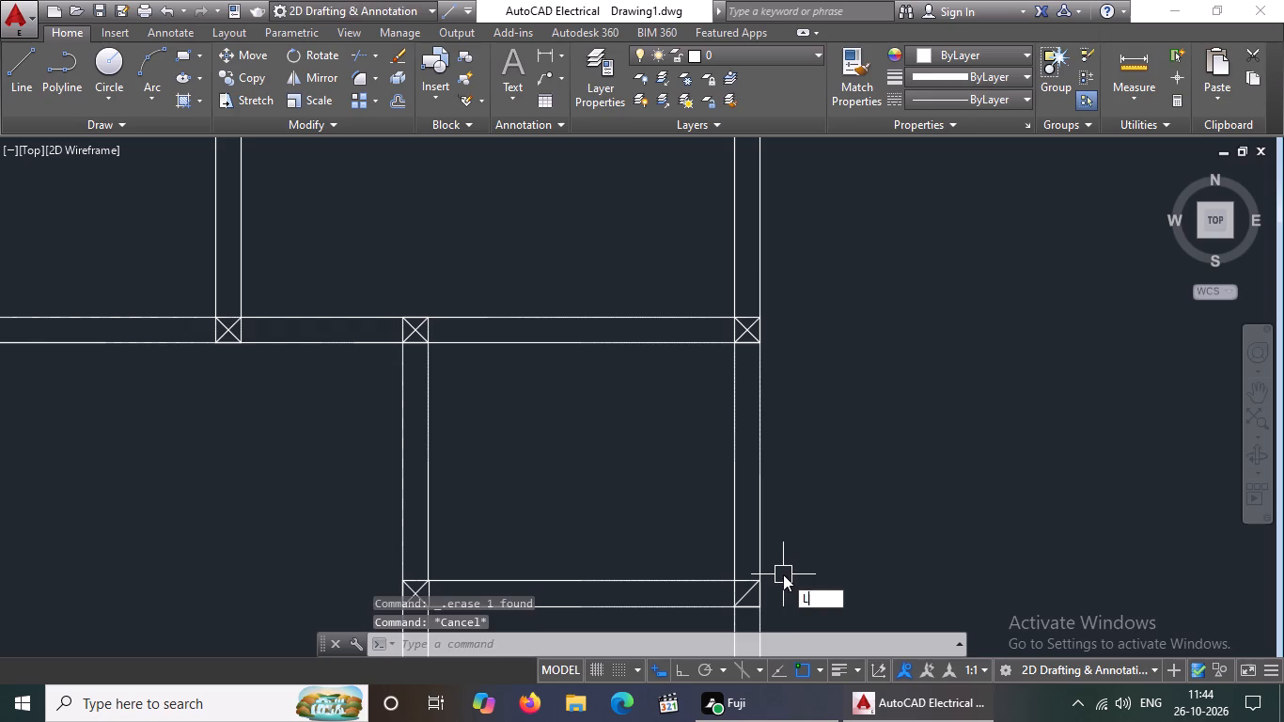
key("Return")
scroll(758, 533, "down", 2)
scroll(761, 589, "up", 3)
scroll(701, 520, "up", 3)
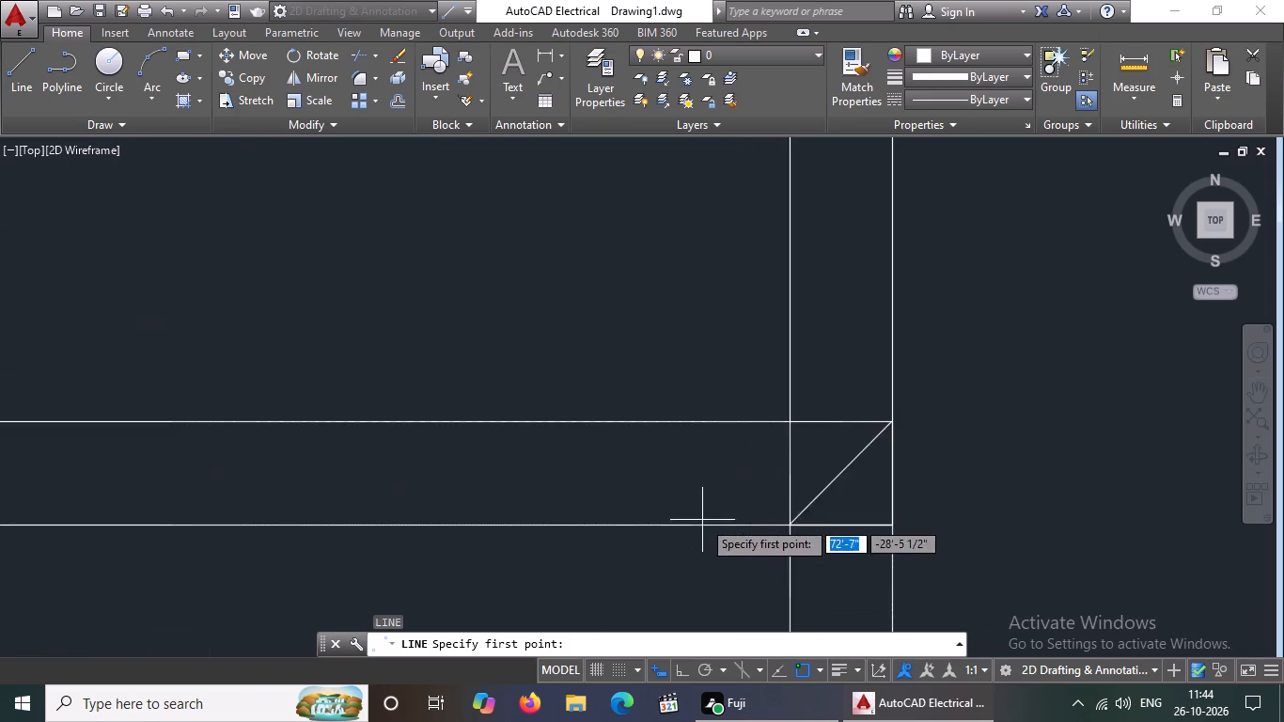
left_click(791, 424)
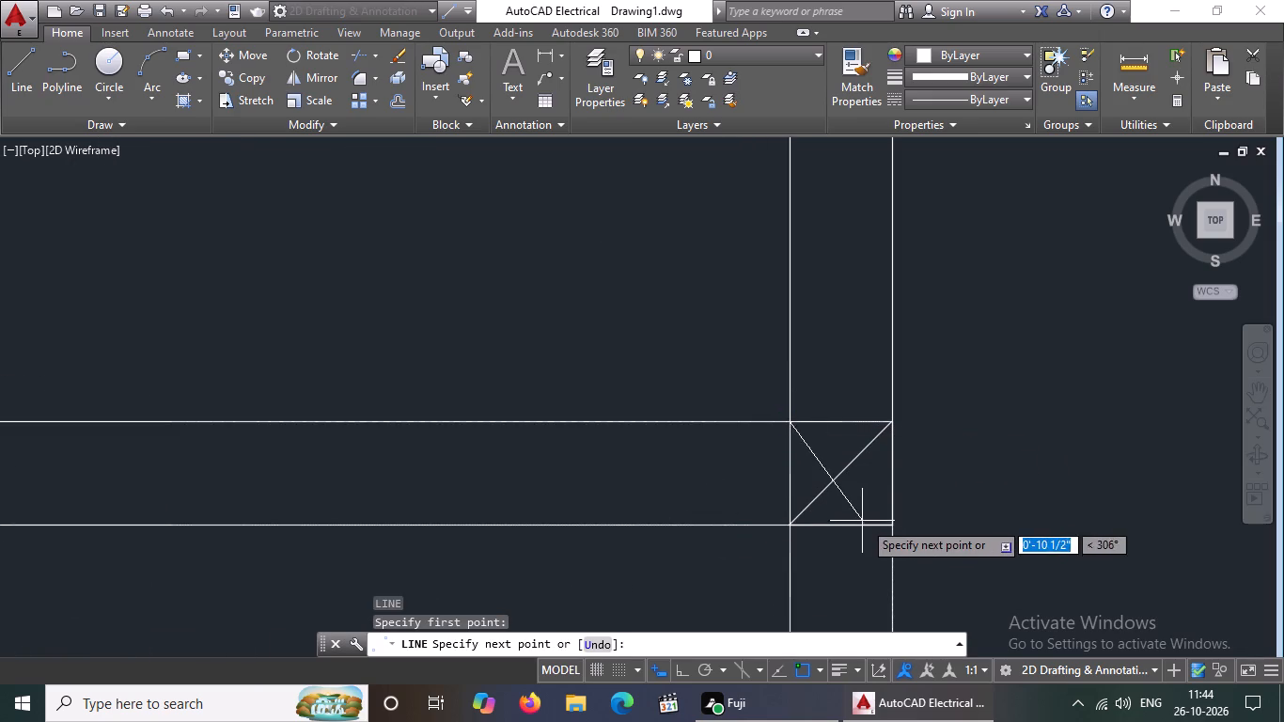
left_click_drag(893, 527, 901, 529)
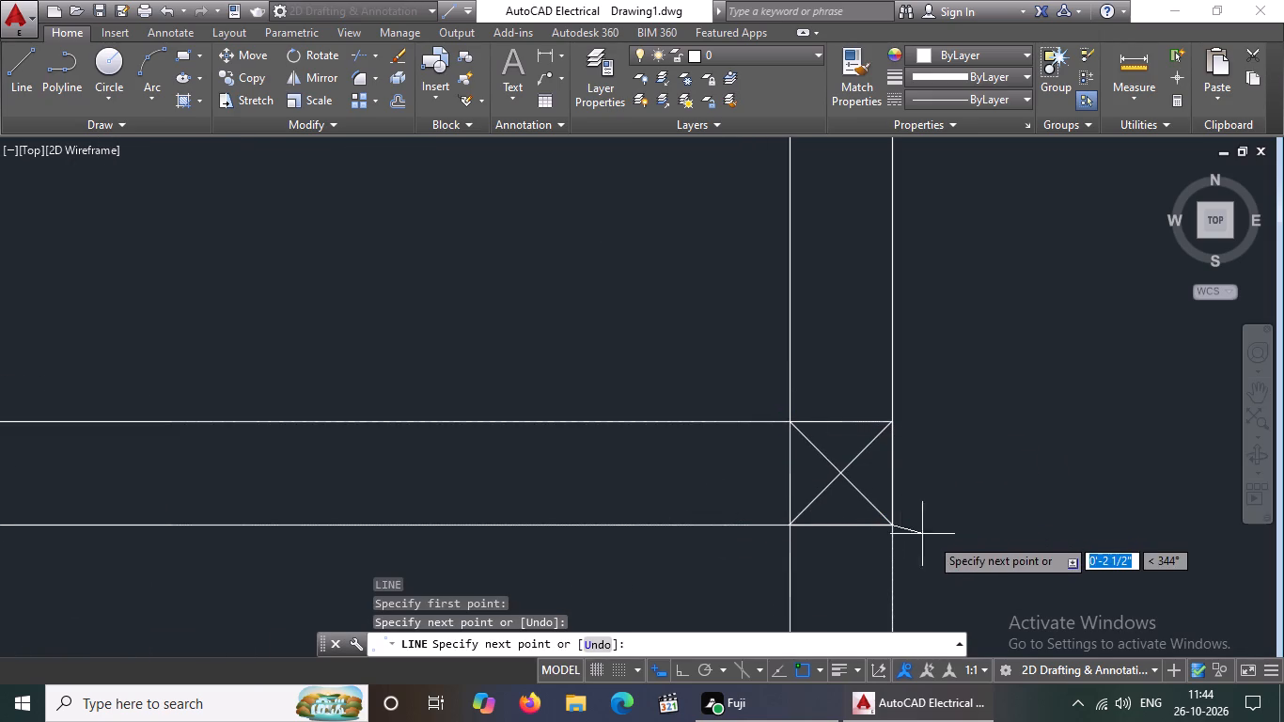
key("Return")
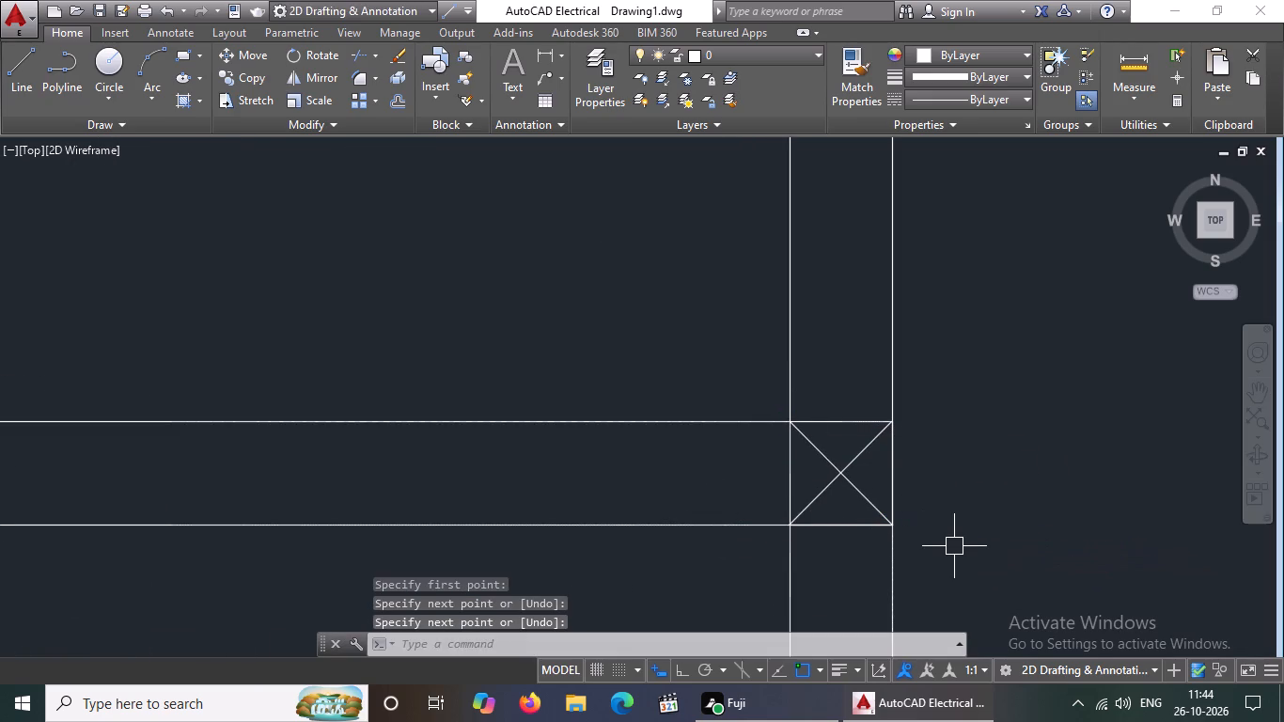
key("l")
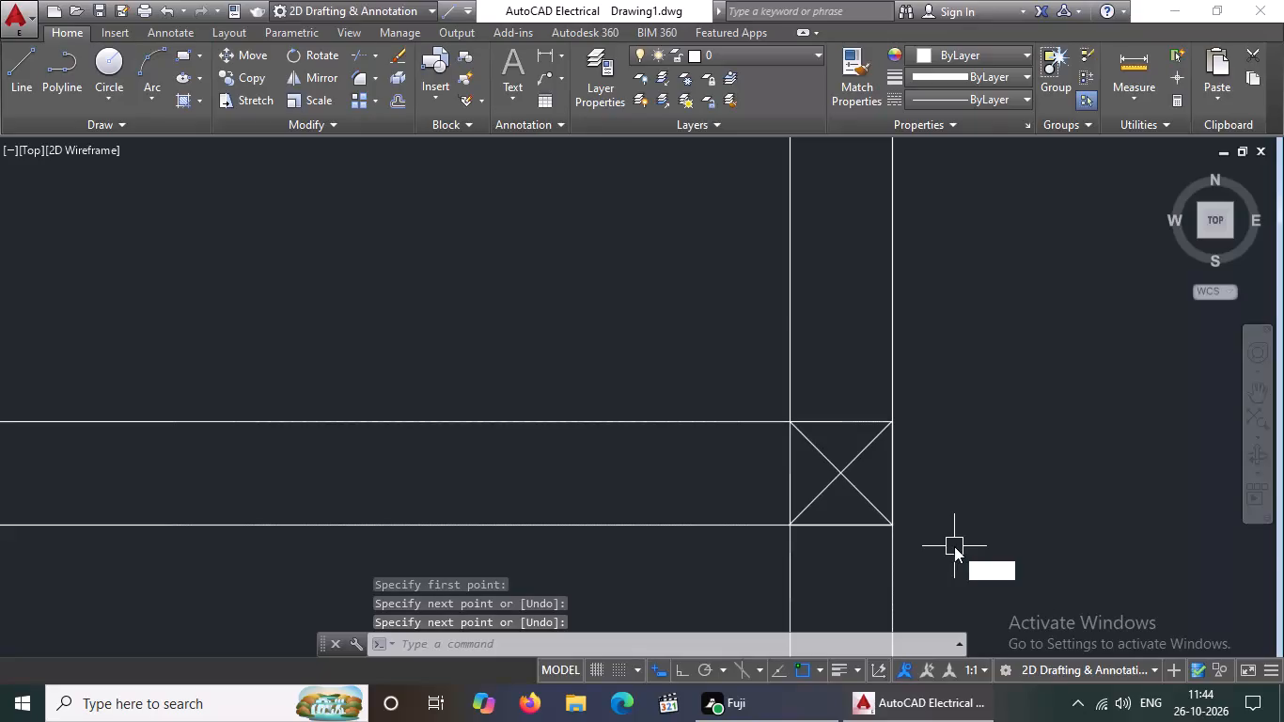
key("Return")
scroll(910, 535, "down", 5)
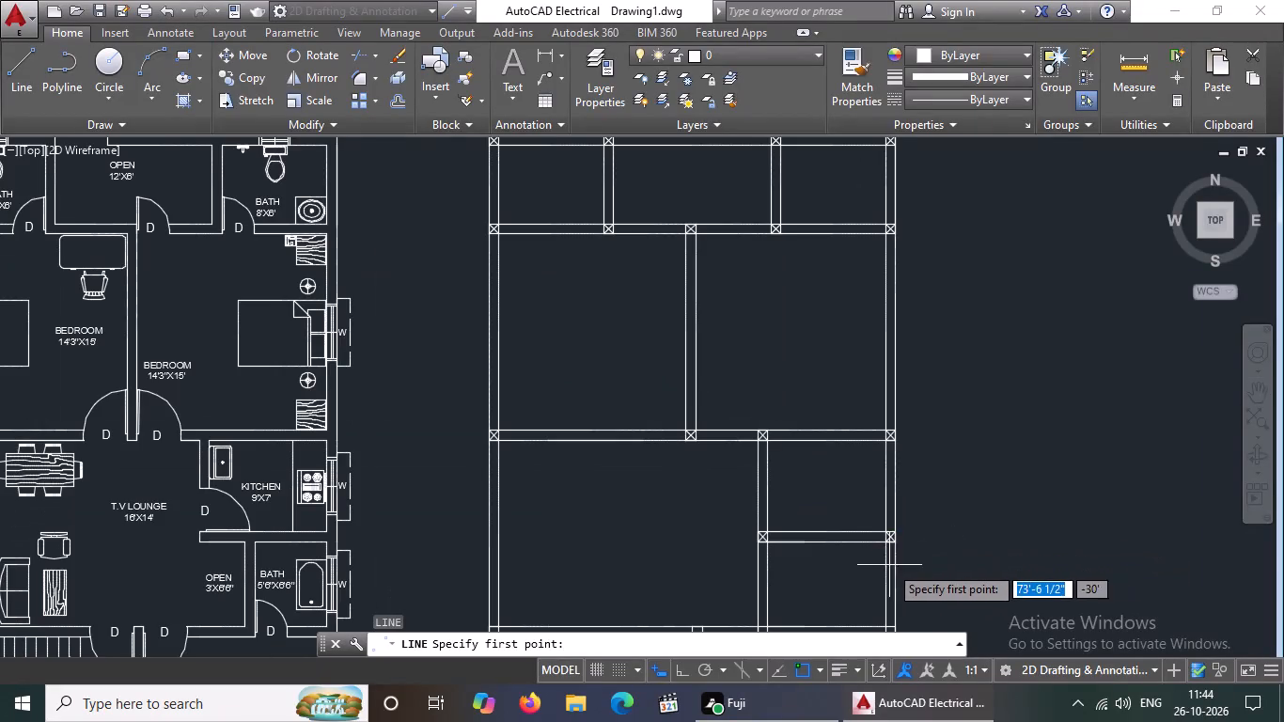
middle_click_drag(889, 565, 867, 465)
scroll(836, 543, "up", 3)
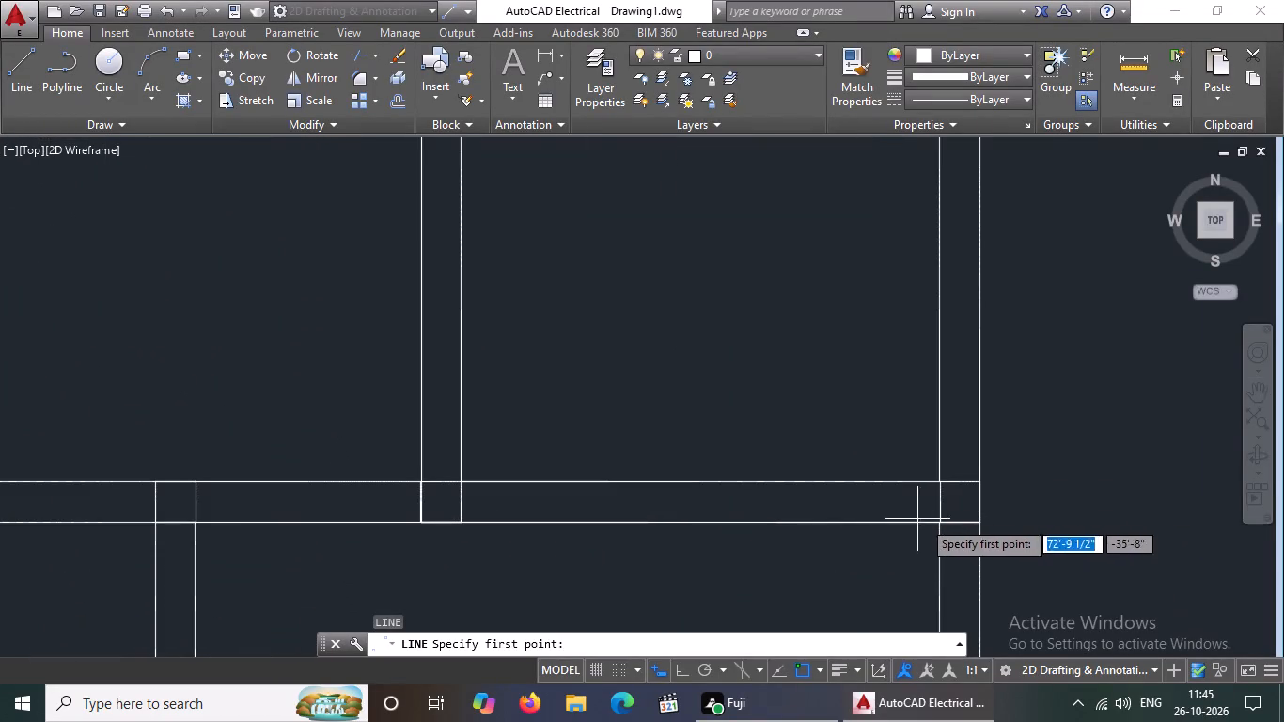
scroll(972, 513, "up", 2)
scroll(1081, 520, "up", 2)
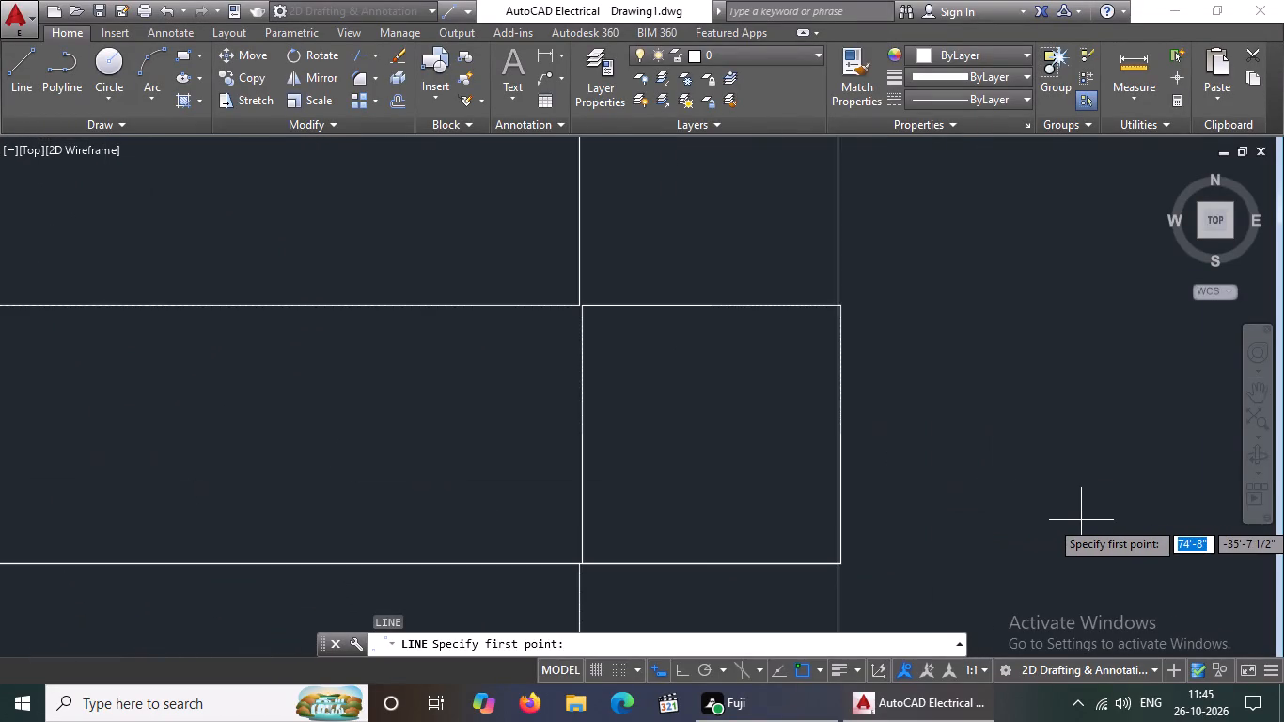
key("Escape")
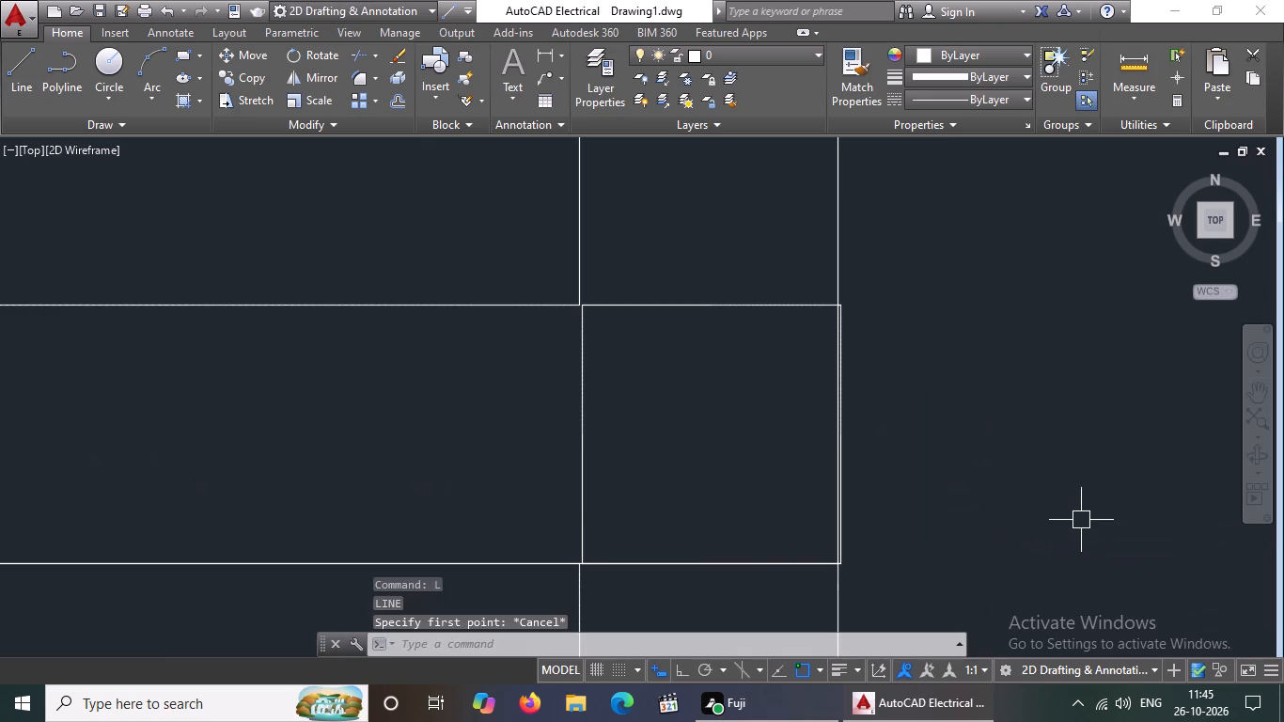
Move the column outline where the bath's south wall meets the outer east wall so its southwest corner sits on the wall lines' intersection.
left_click_drag(541, 222, 546, 236)
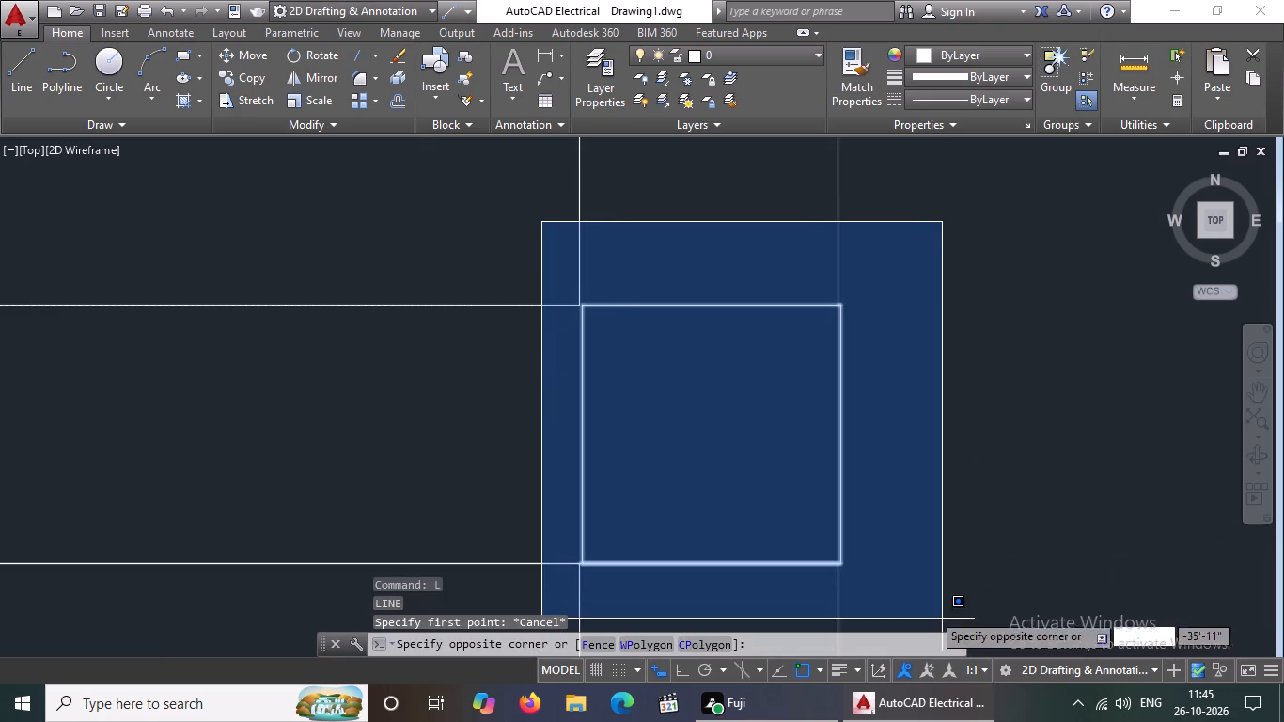
left_click(909, 596)
left_click(243, 58)
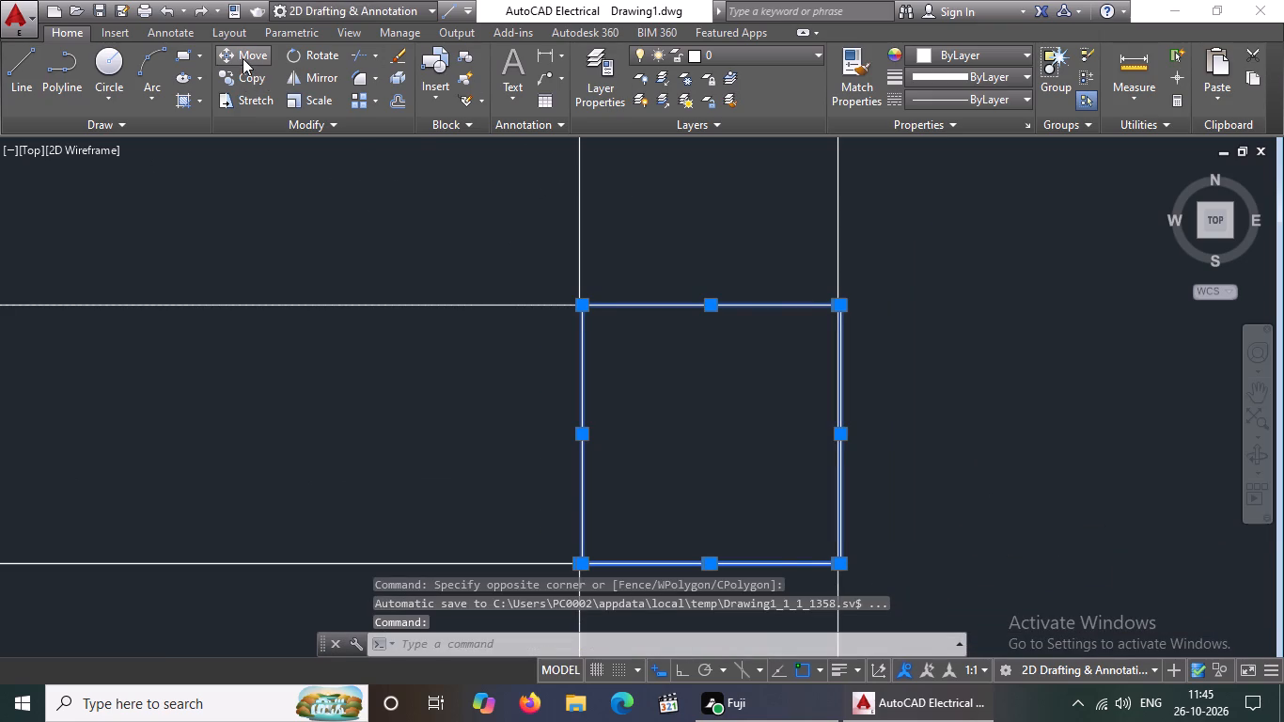
scroll(515, 568, "up", 2)
scroll(712, 581, "up", 2)
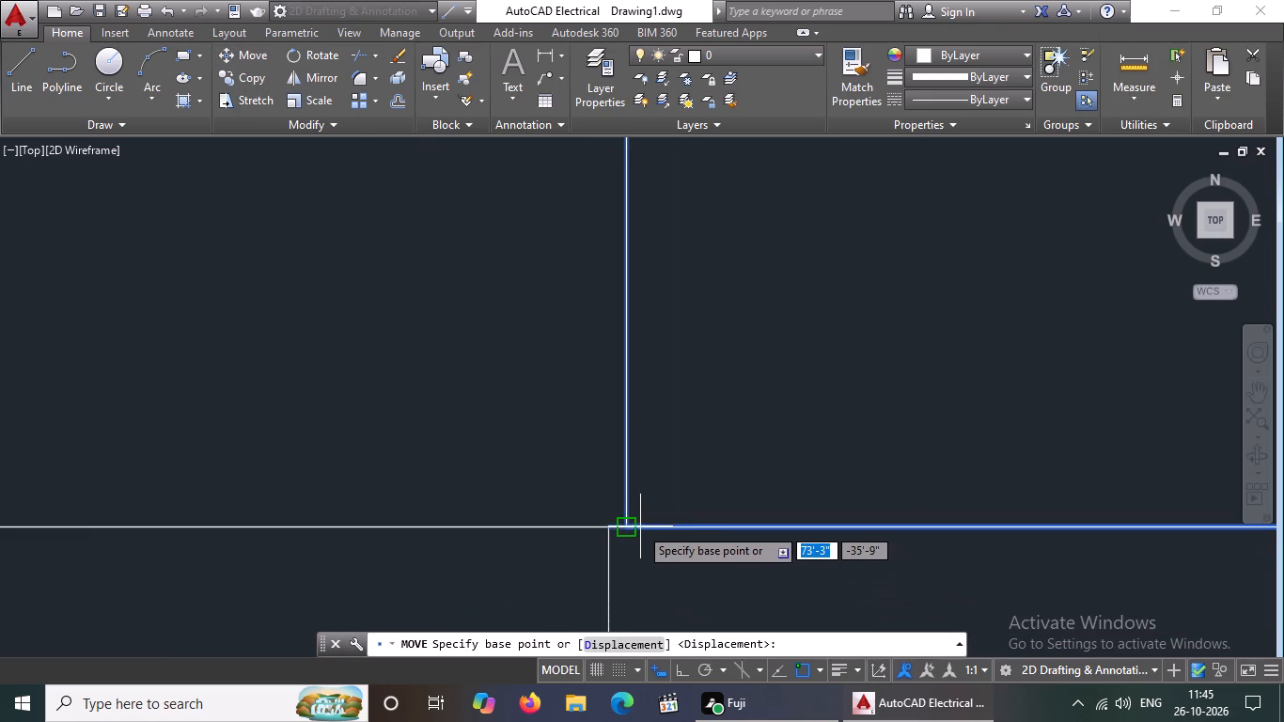
left_click(627, 525)
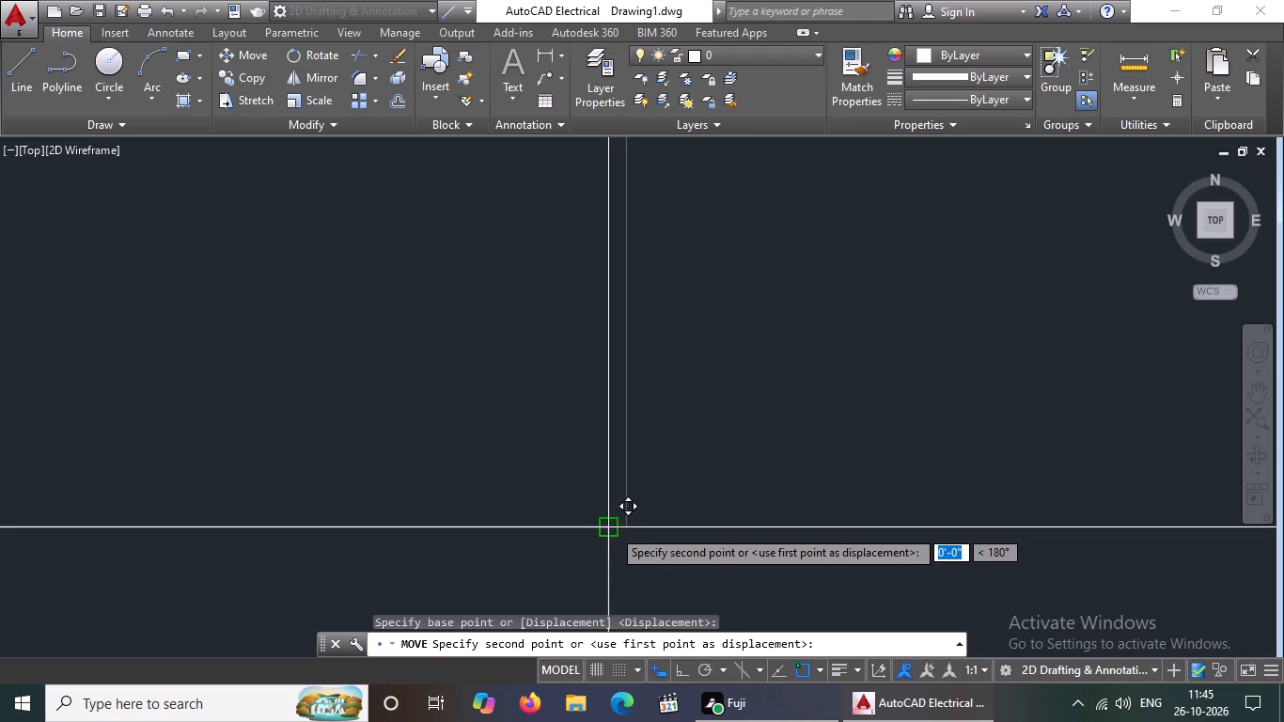
left_click(611, 528)
scroll(655, 530, "down", 4)
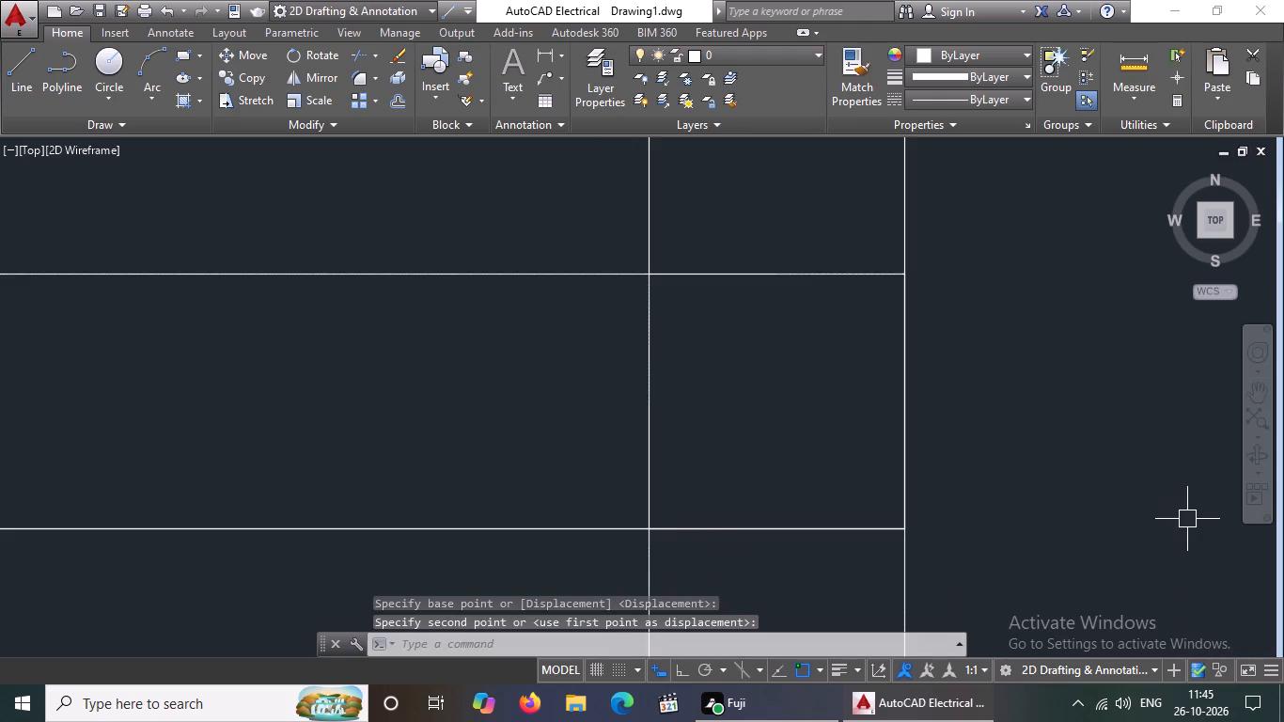
key("Escape")
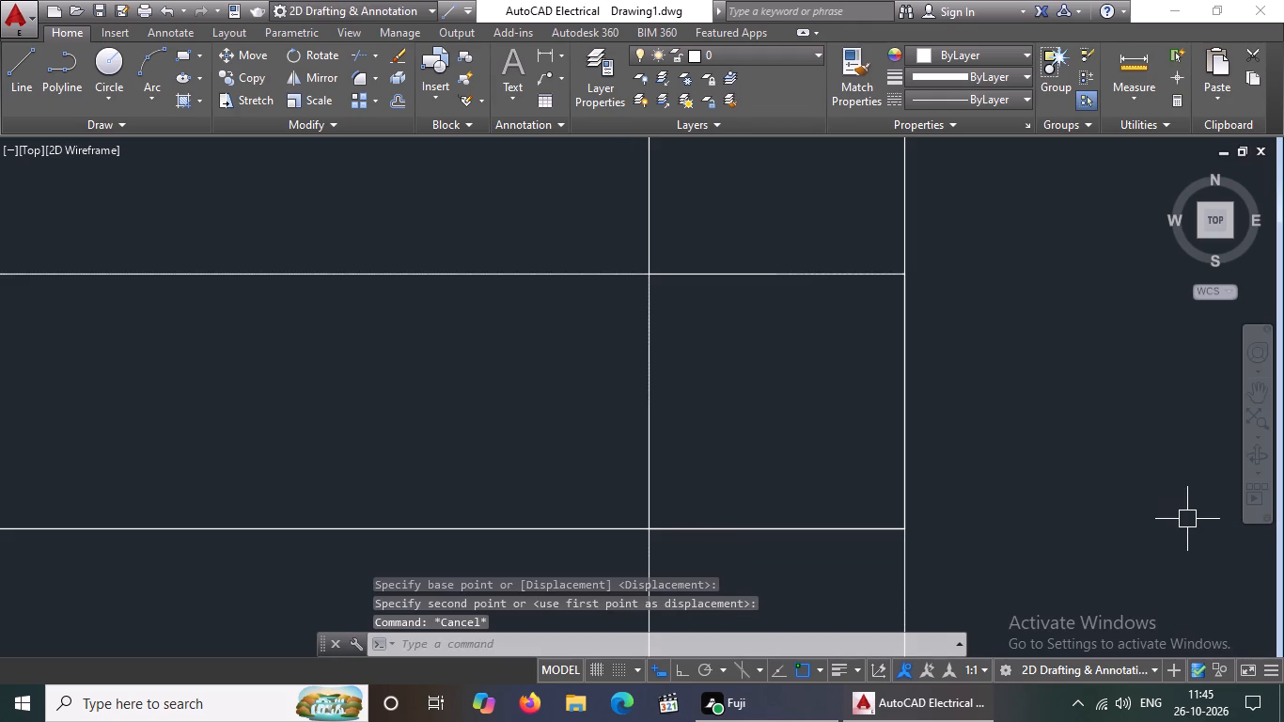
Draw two crossing diagonals in the column outline where the bath's south wall meets the outer east wall.
key("l")
key("Return")
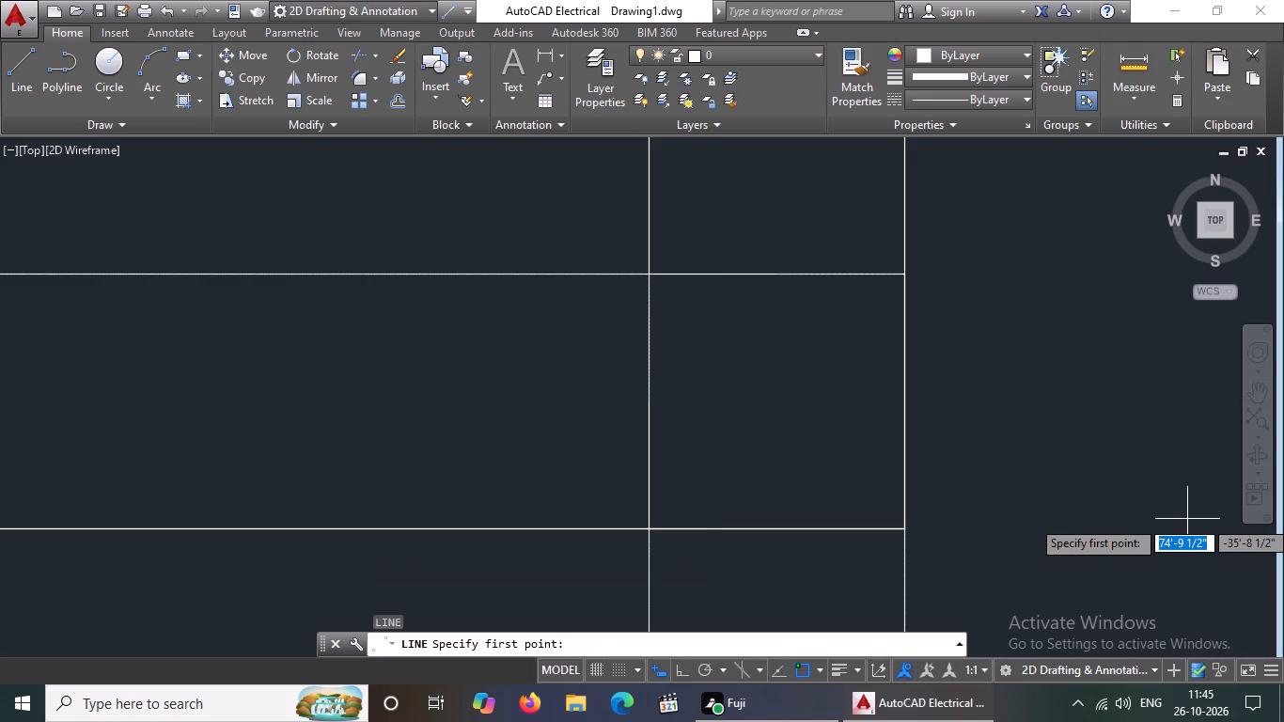
left_click(651, 529)
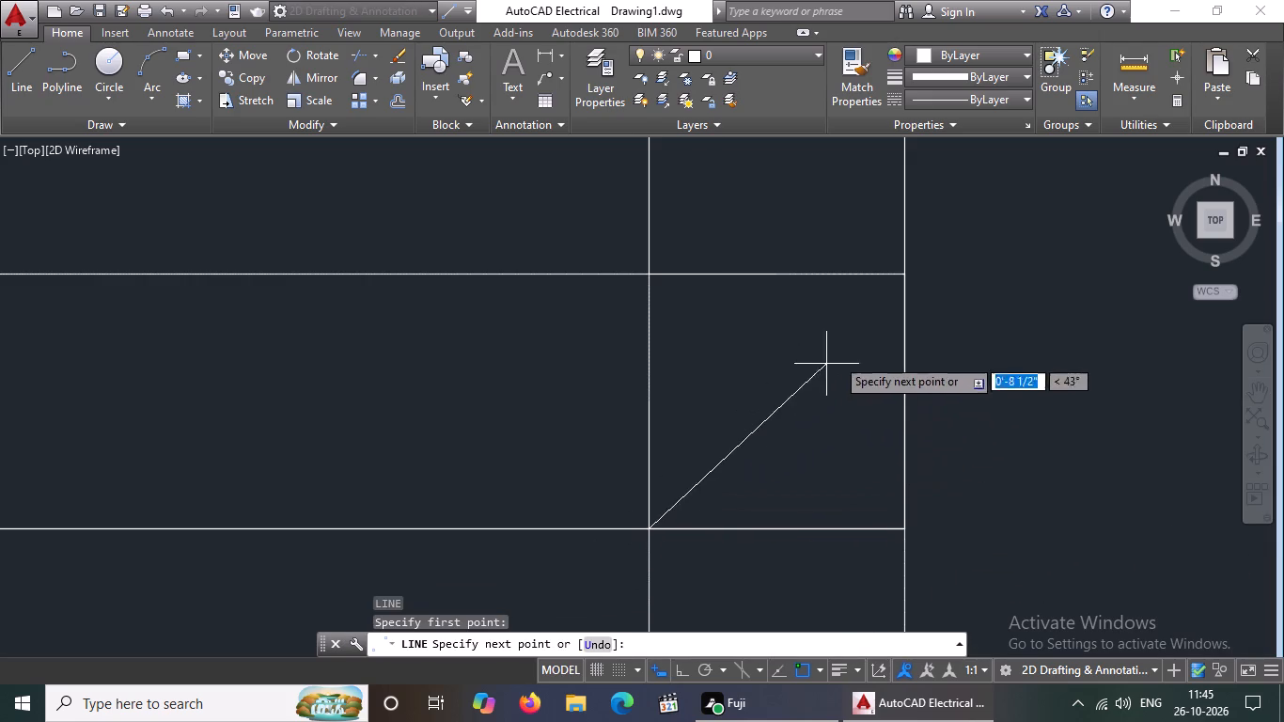
left_click(906, 273)
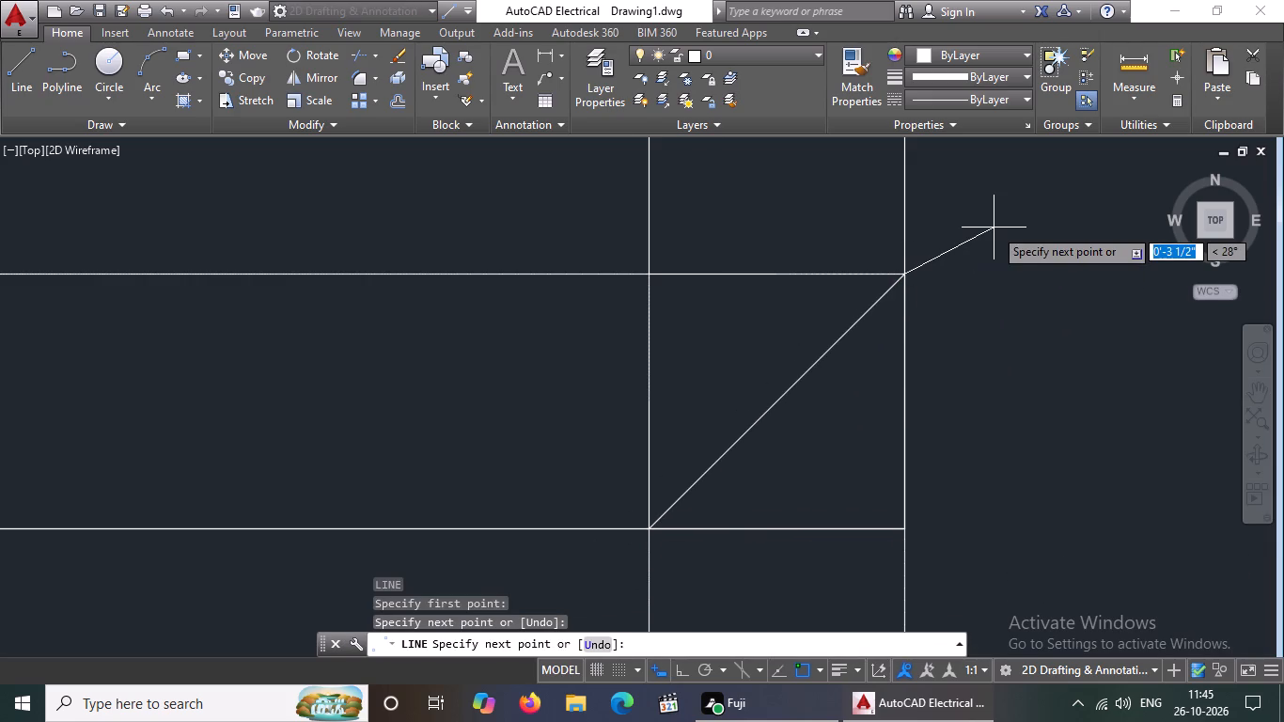
key("Return")
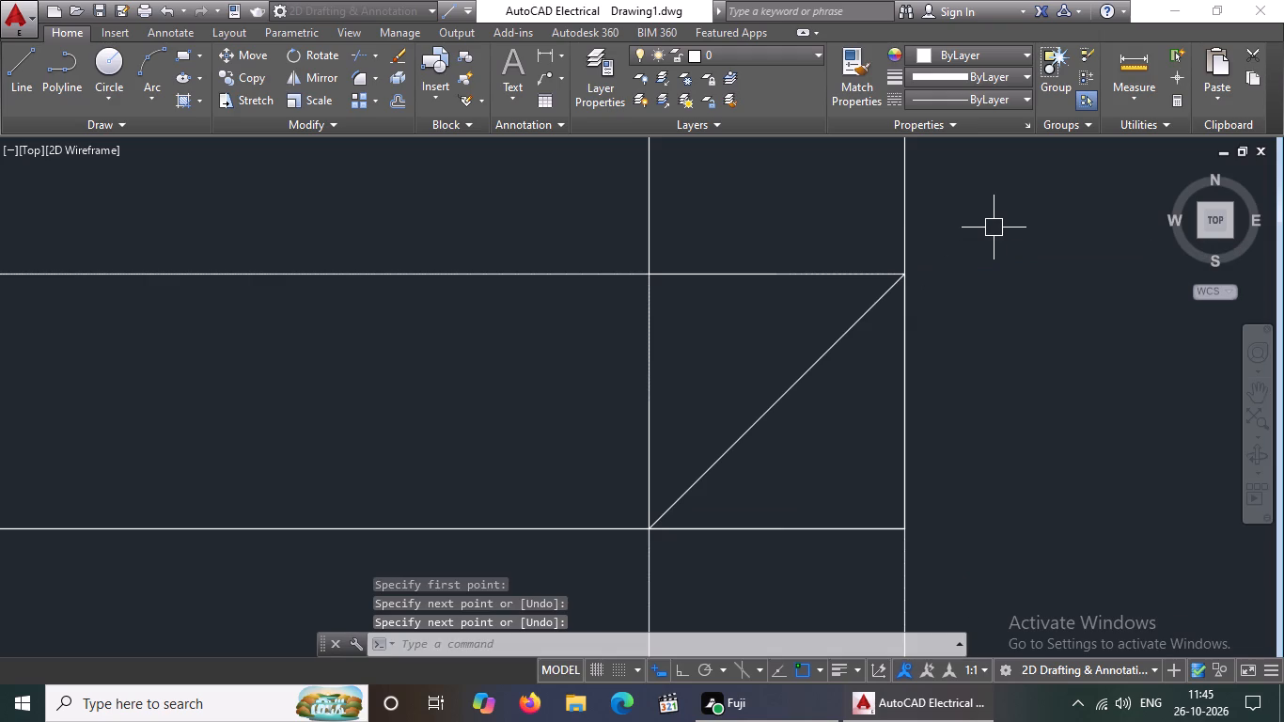
key("l")
key("Return")
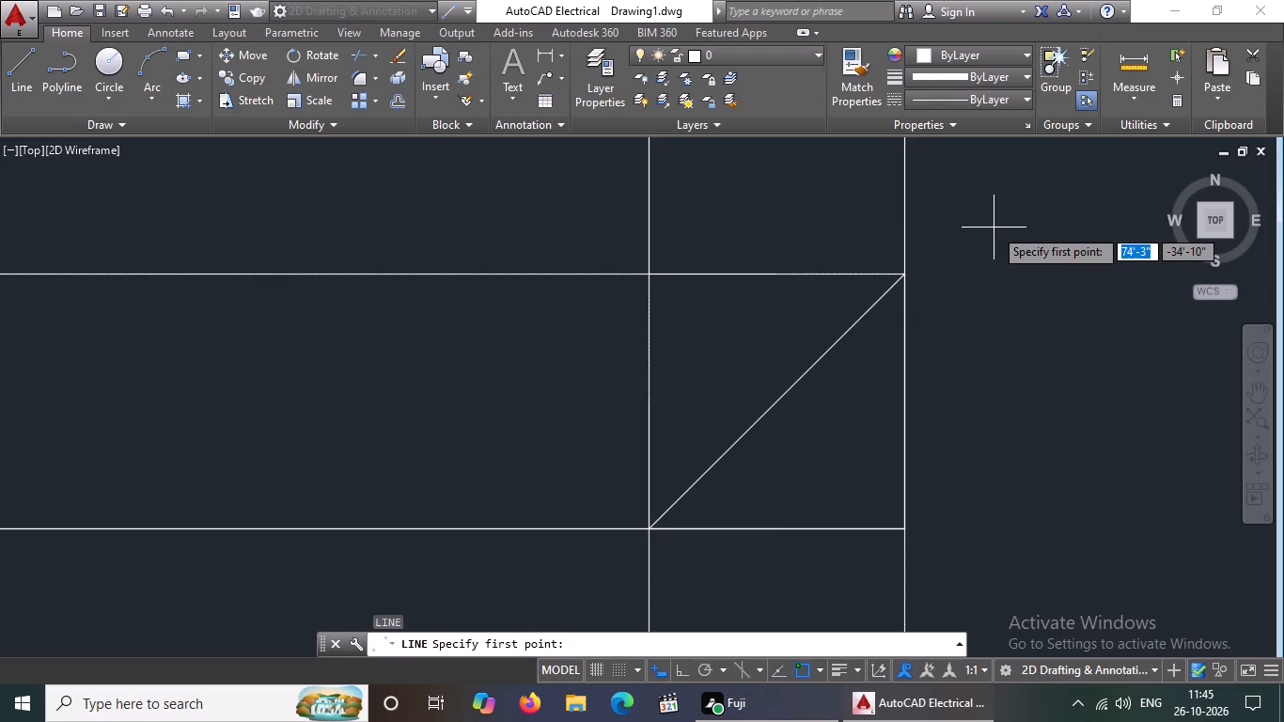
scroll(679, 342, "down", 3)
left_click(674, 322)
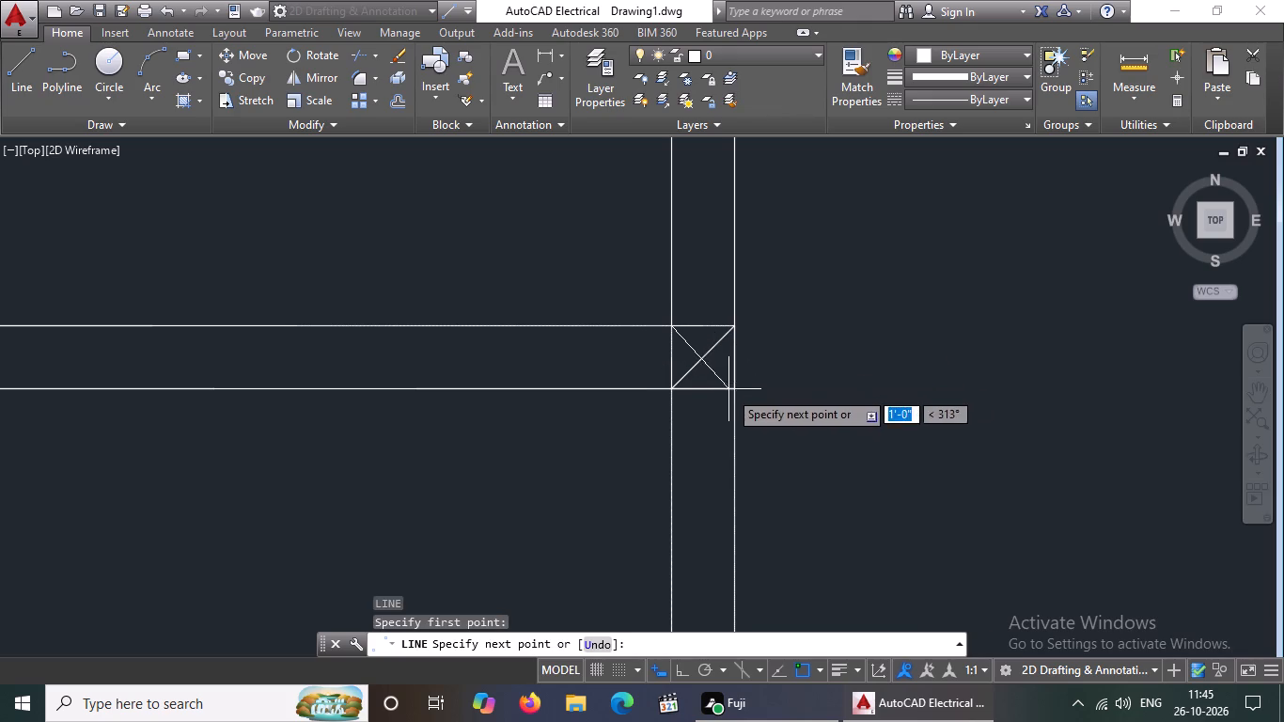
left_click(768, 399)
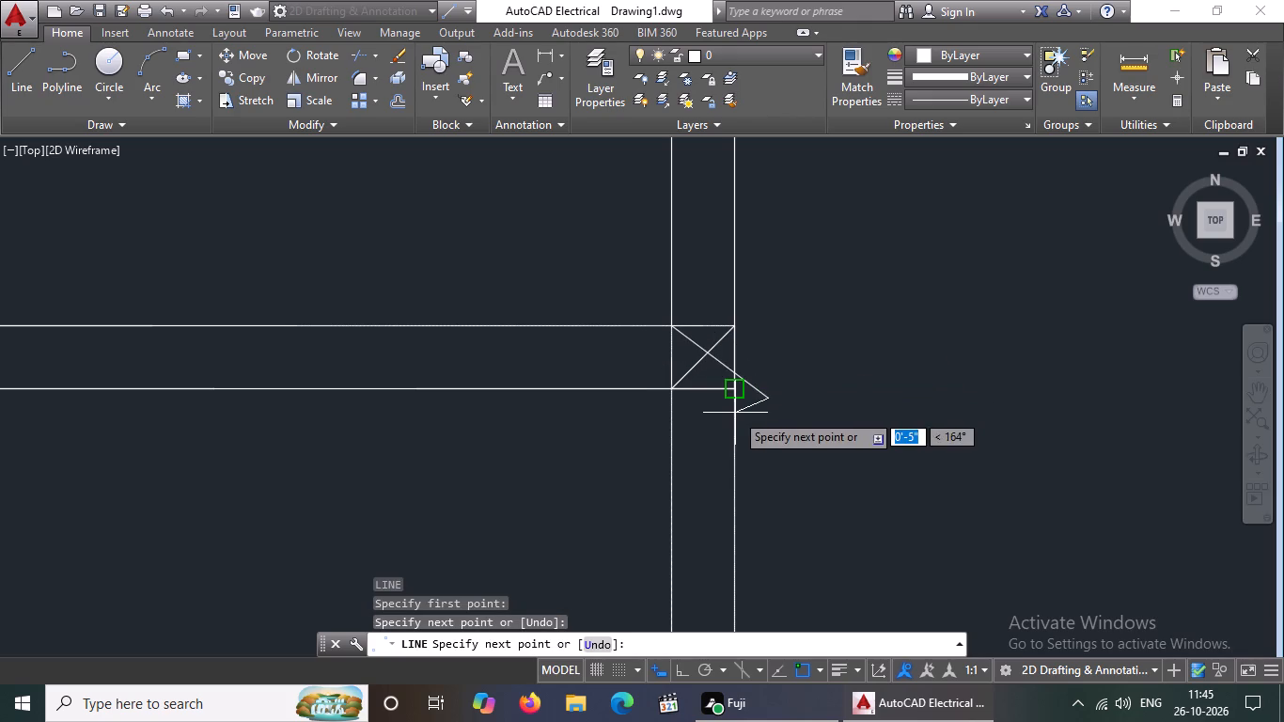
key("ctrl+z")
scroll(746, 410, "up", 3)
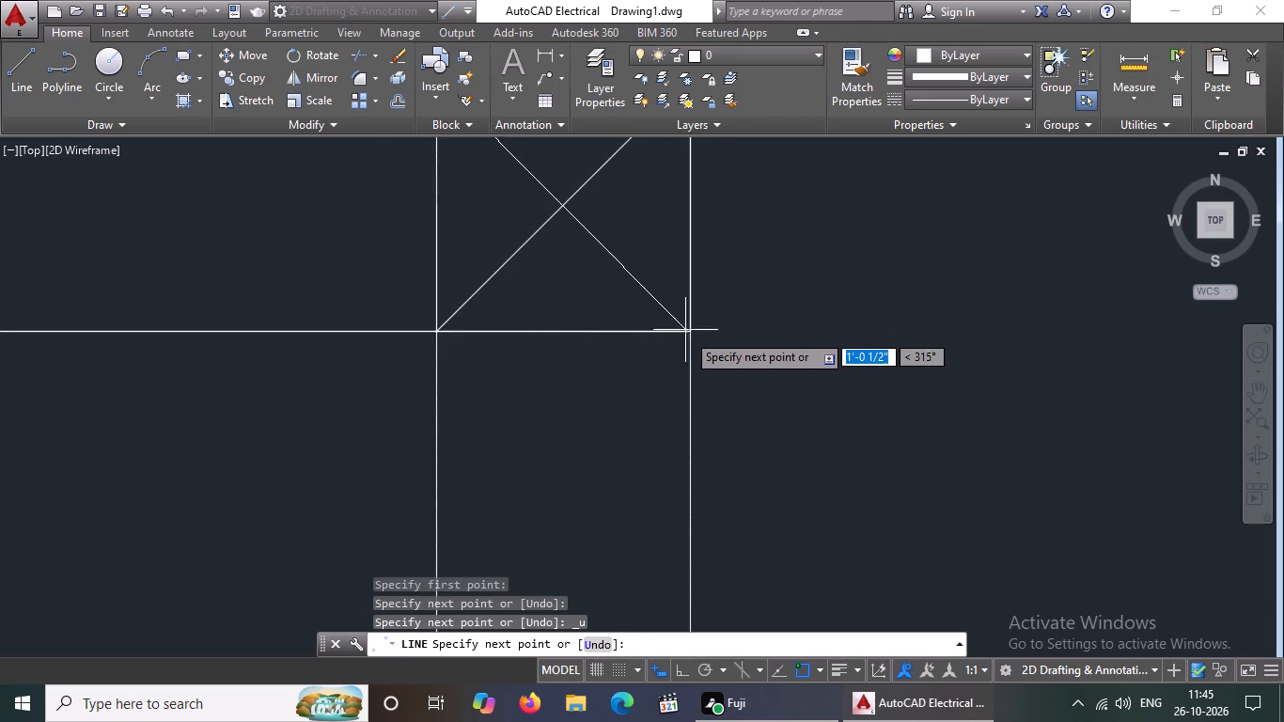
left_click(692, 332)
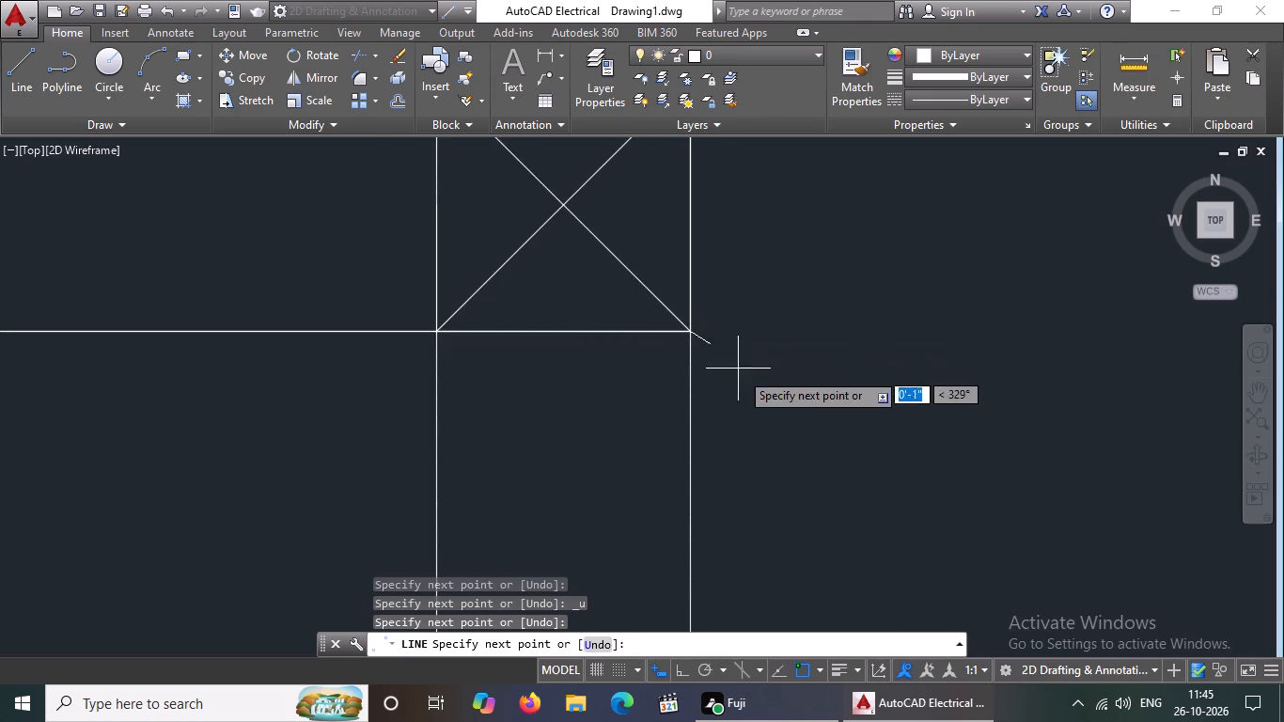
scroll(742, 382, "down", 9)
key("Return")
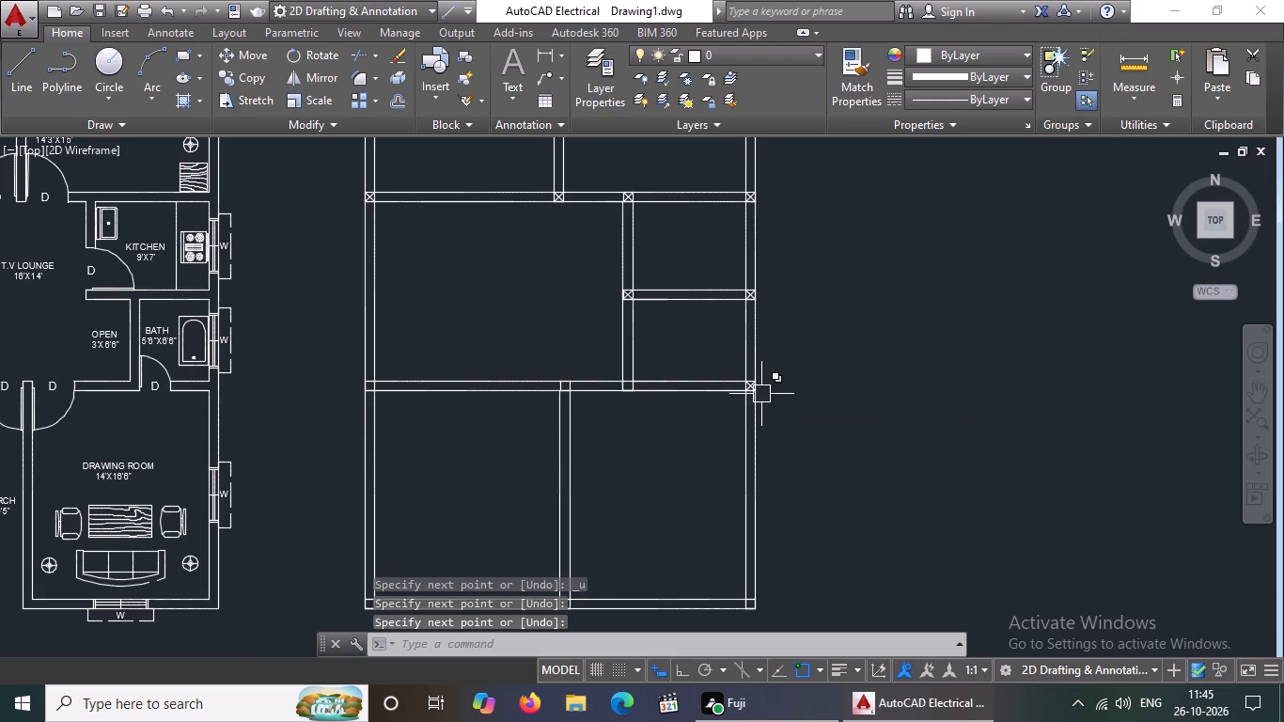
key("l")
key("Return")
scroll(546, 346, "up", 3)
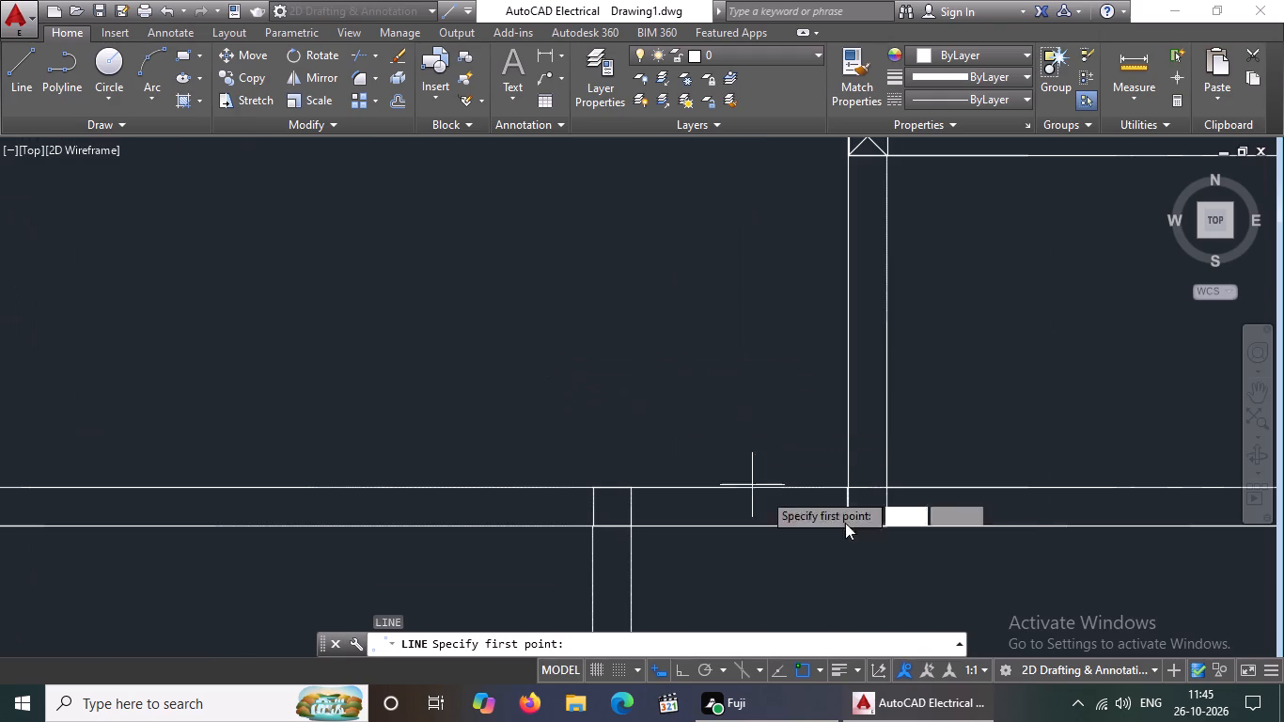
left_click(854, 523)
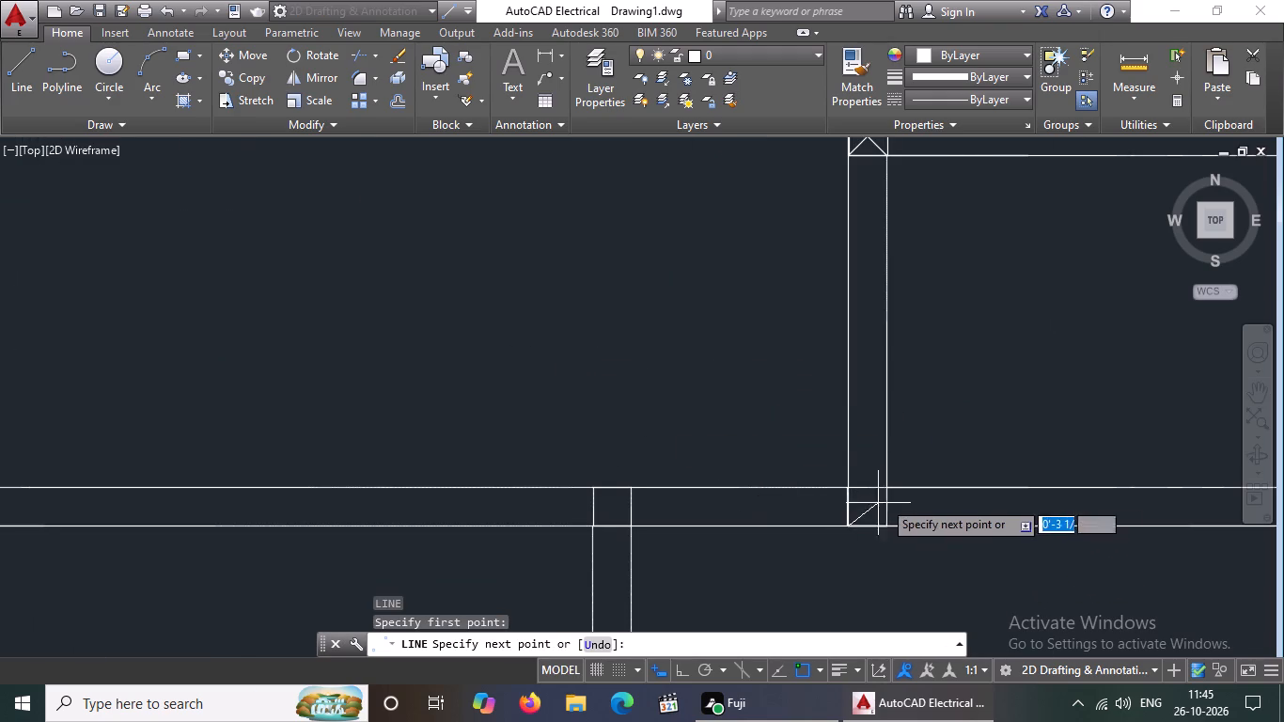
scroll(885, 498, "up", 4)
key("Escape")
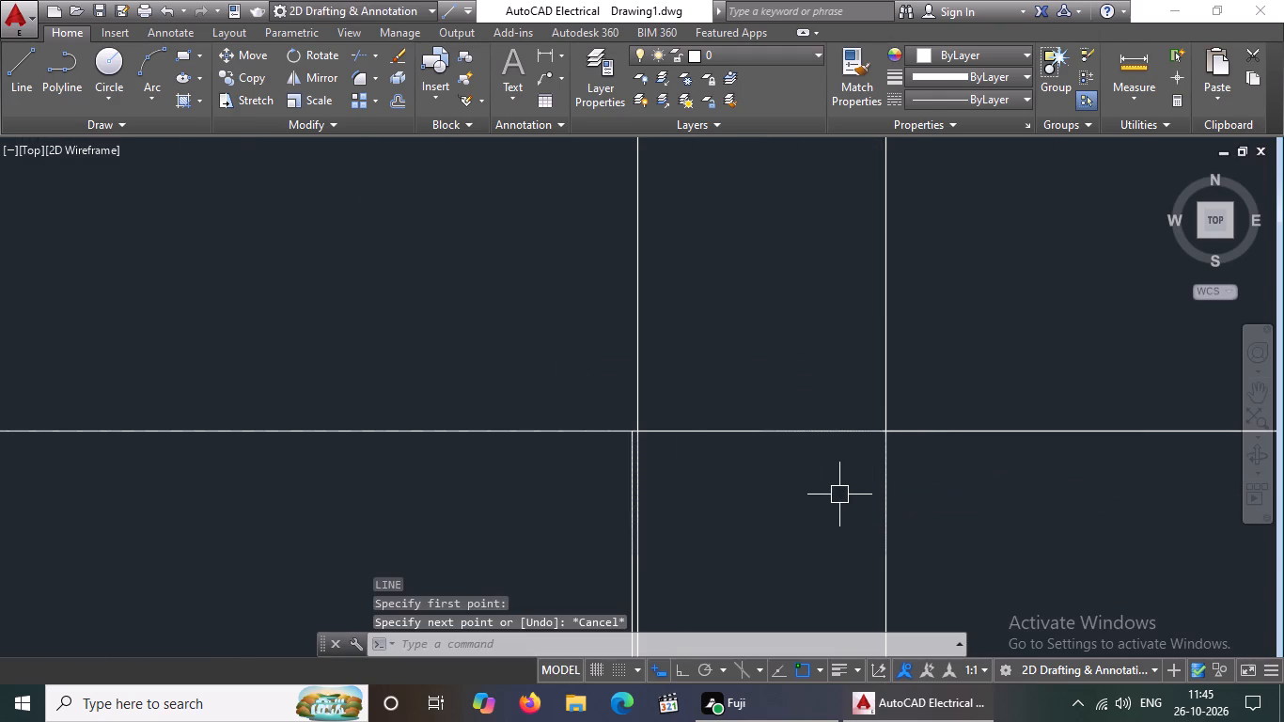
Erase the stray vertical line offset slightly west of the wall line where the bath's west wall meets its south wall.
scroll(626, 501, "up", 3)
left_click(650, 453)
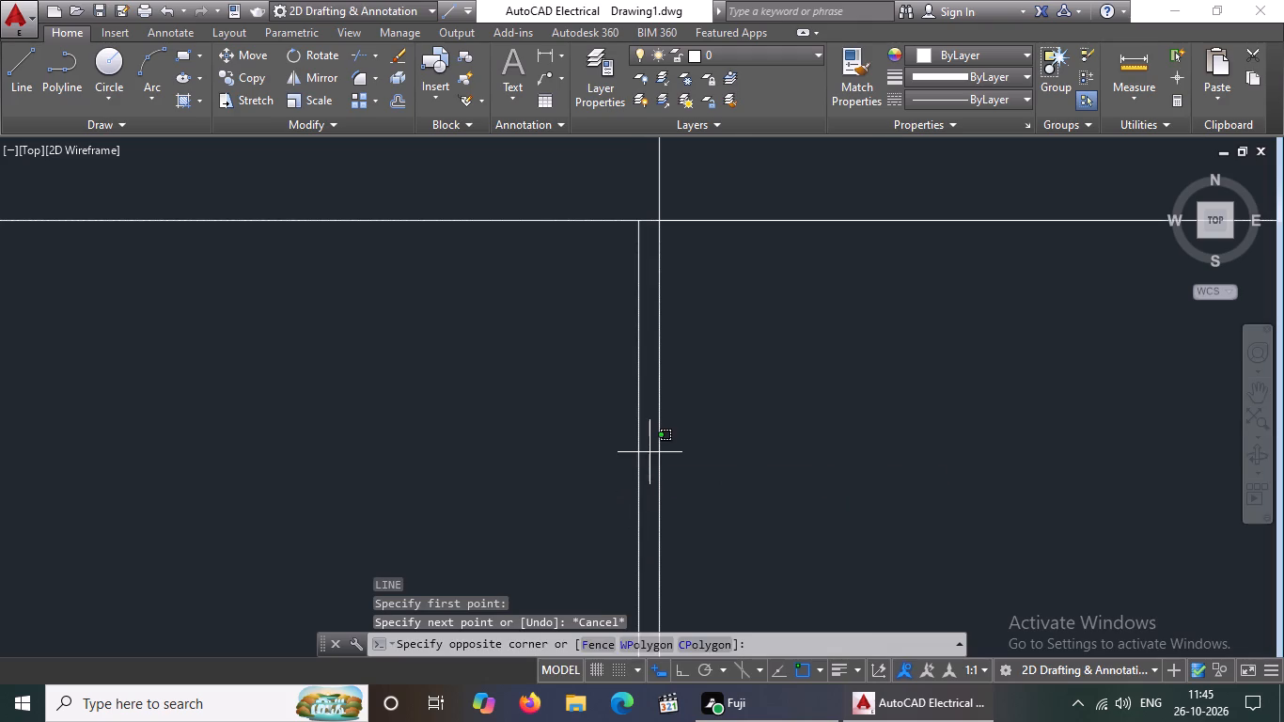
left_click(636, 457)
key("Delete")
scroll(653, 448, "down", 5)
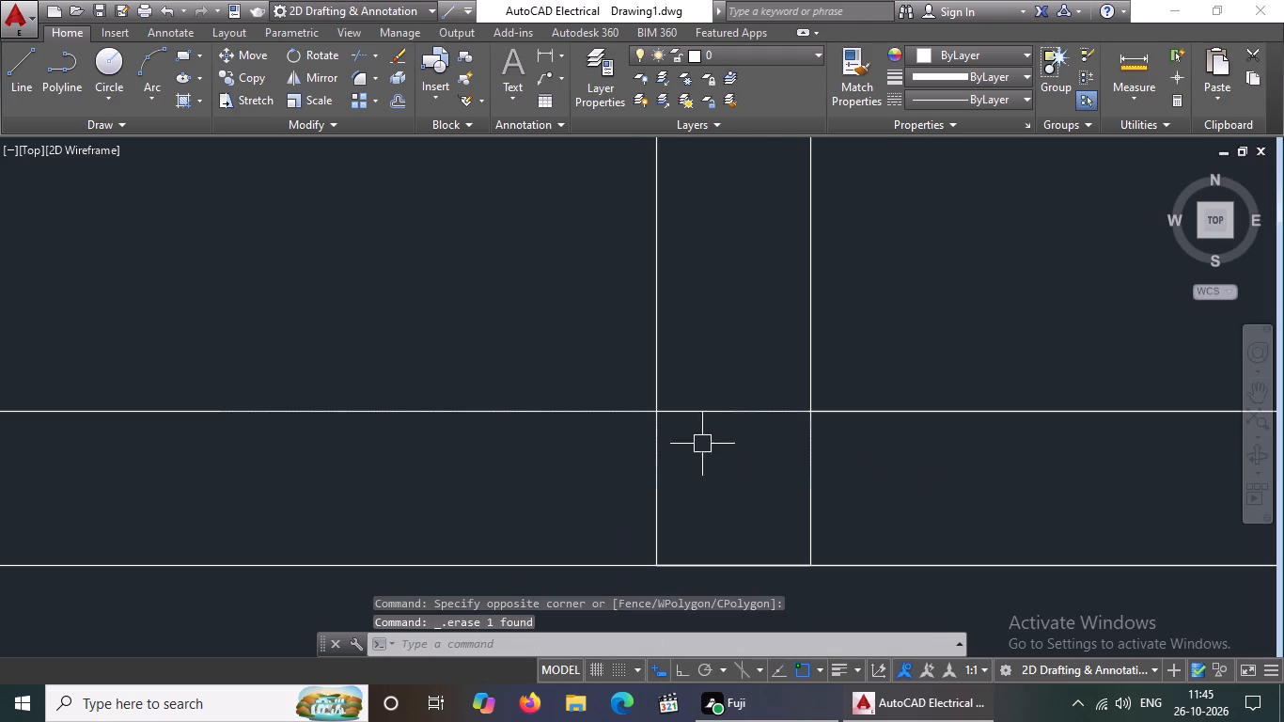
Examine the column outlines and diagonals along the bare-wall copy's north wall and at the bedrooms' wall junctions.
scroll(704, 464, "down", 8)
scroll(704, 465, "up", 5)
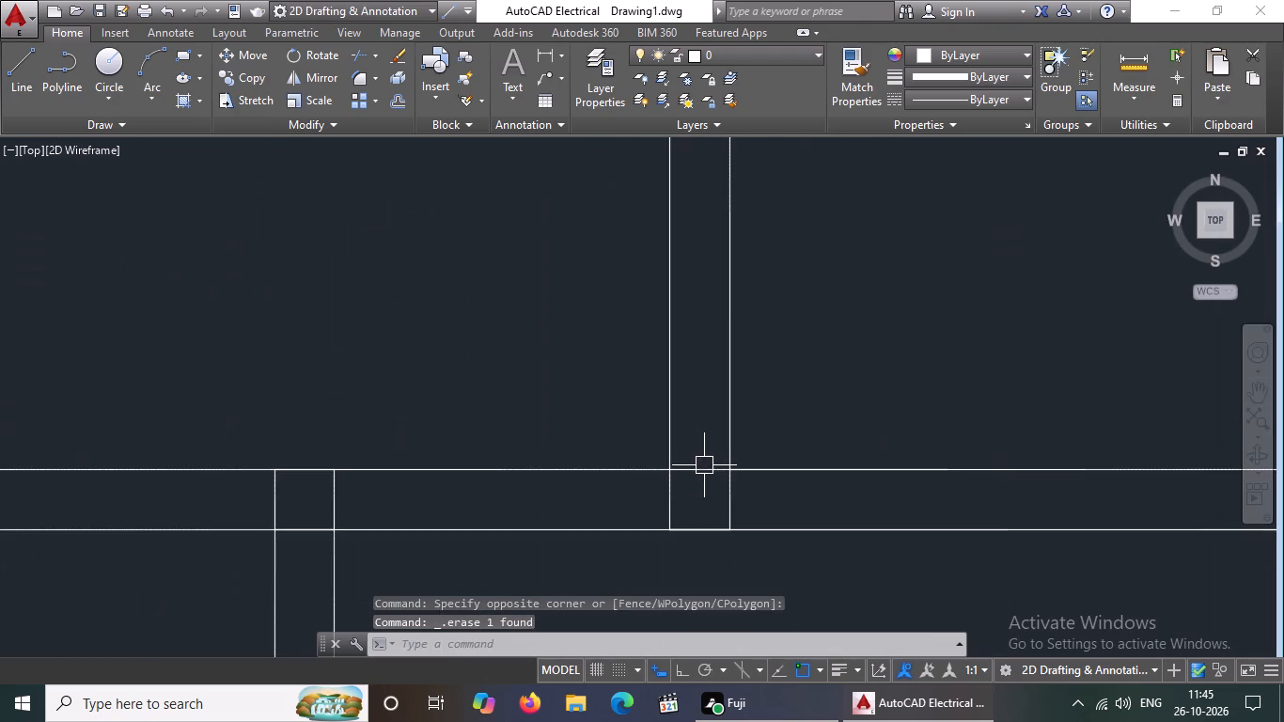
scroll(735, 427, "down", 6)
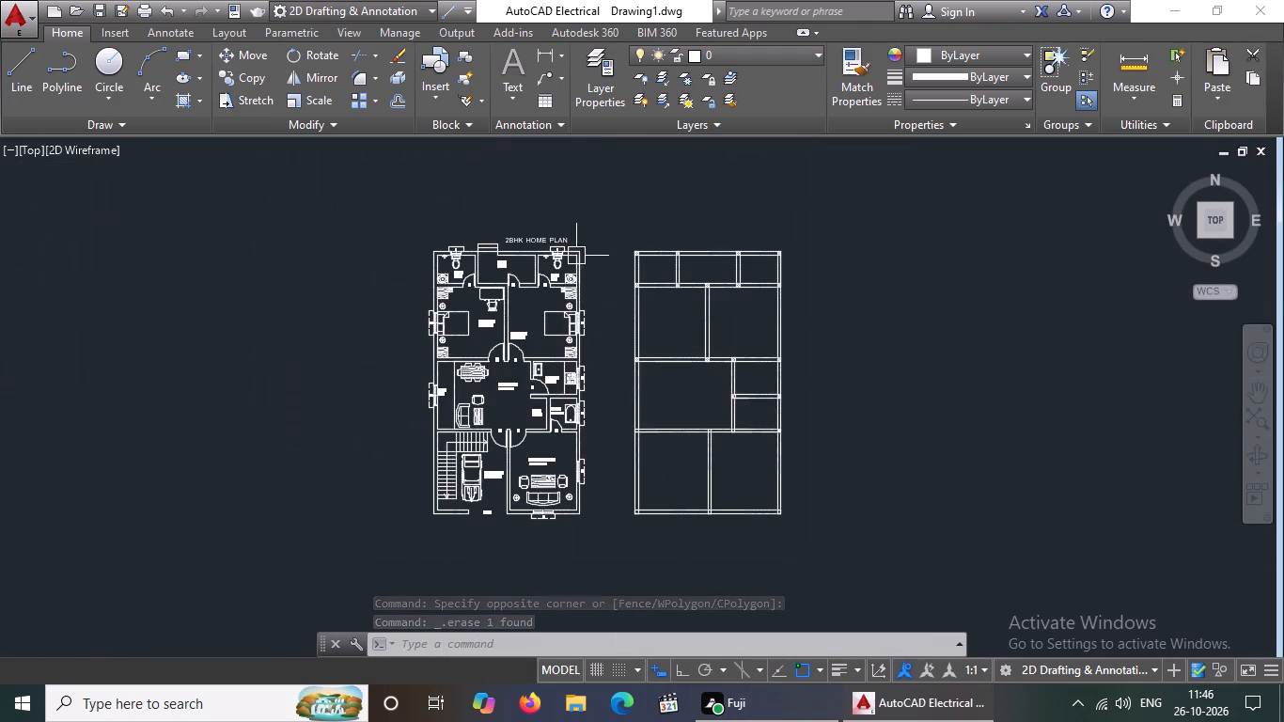
scroll(613, 216, "up", 3)
scroll(797, 360, "up", 4)
scroll(659, 353, "down", 4)
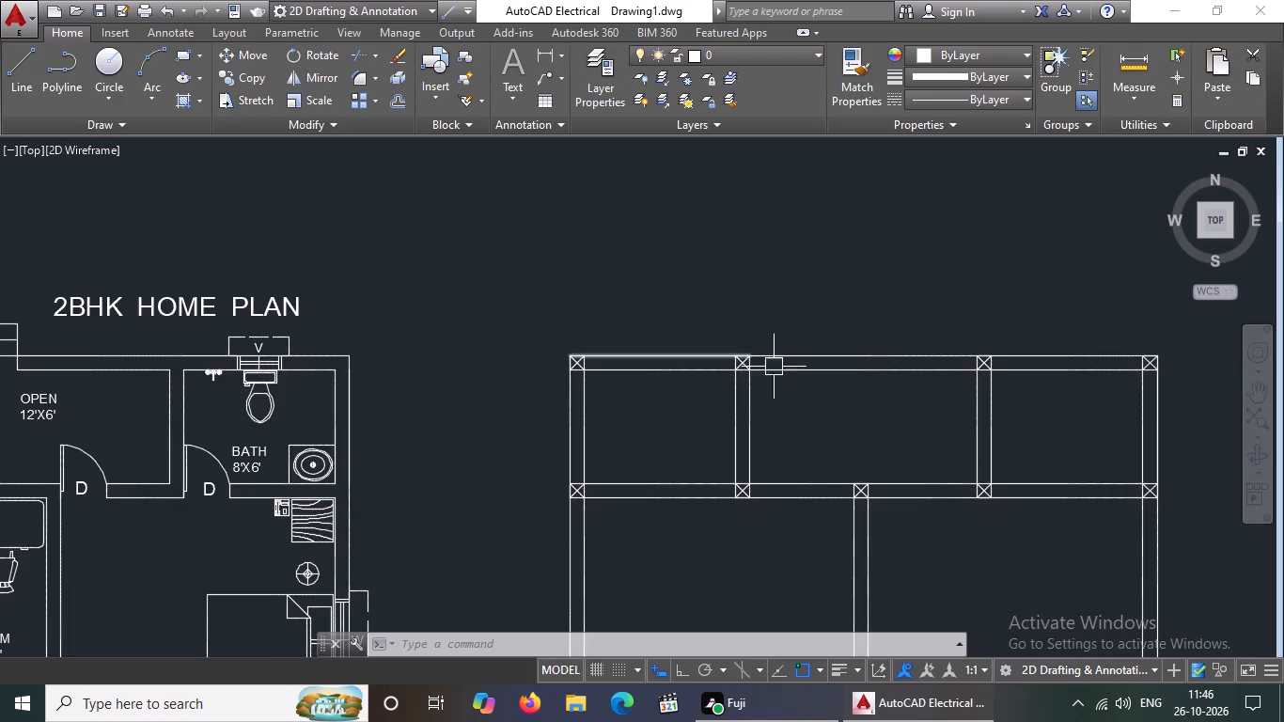
scroll(800, 368, "up", 4)
scroll(726, 352, "down", 4)
scroll(867, 346, "up", 4)
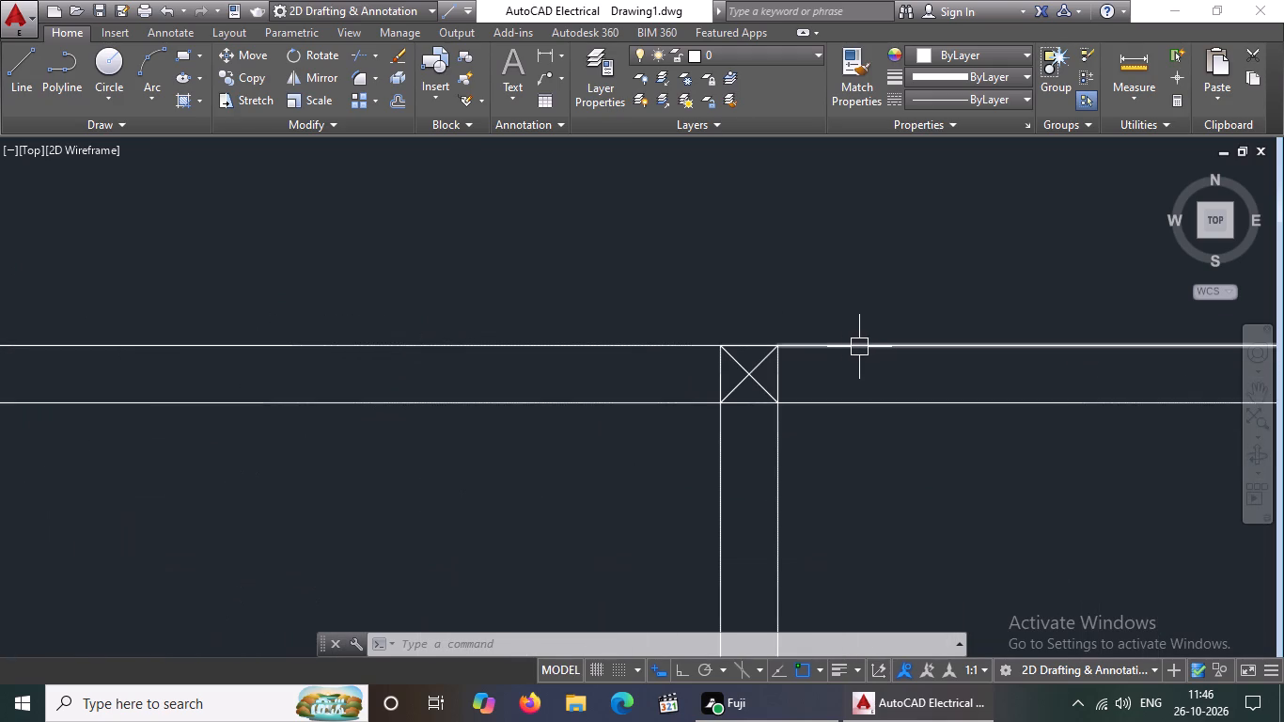
scroll(842, 340, "down", 4)
scroll(915, 345, "up", 6)
scroll(915, 345, "down", 6)
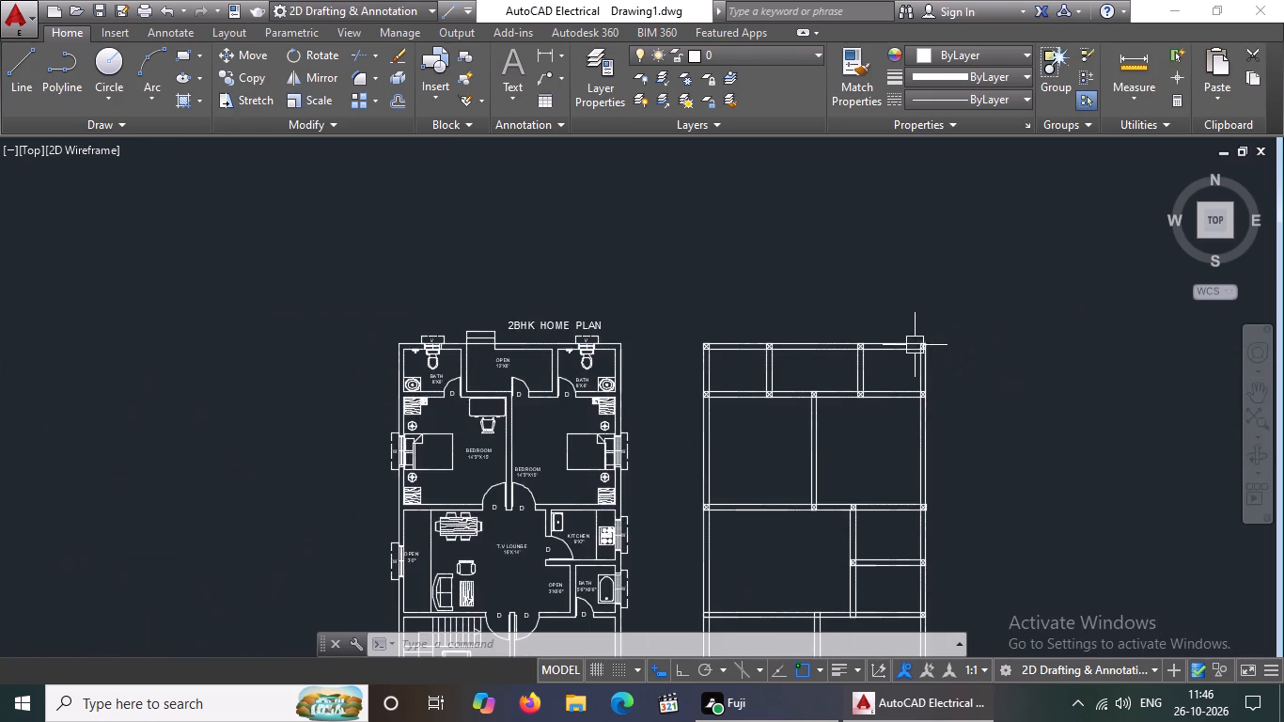
scroll(926, 425, "up", 4)
scroll(369, 224, "down", 3)
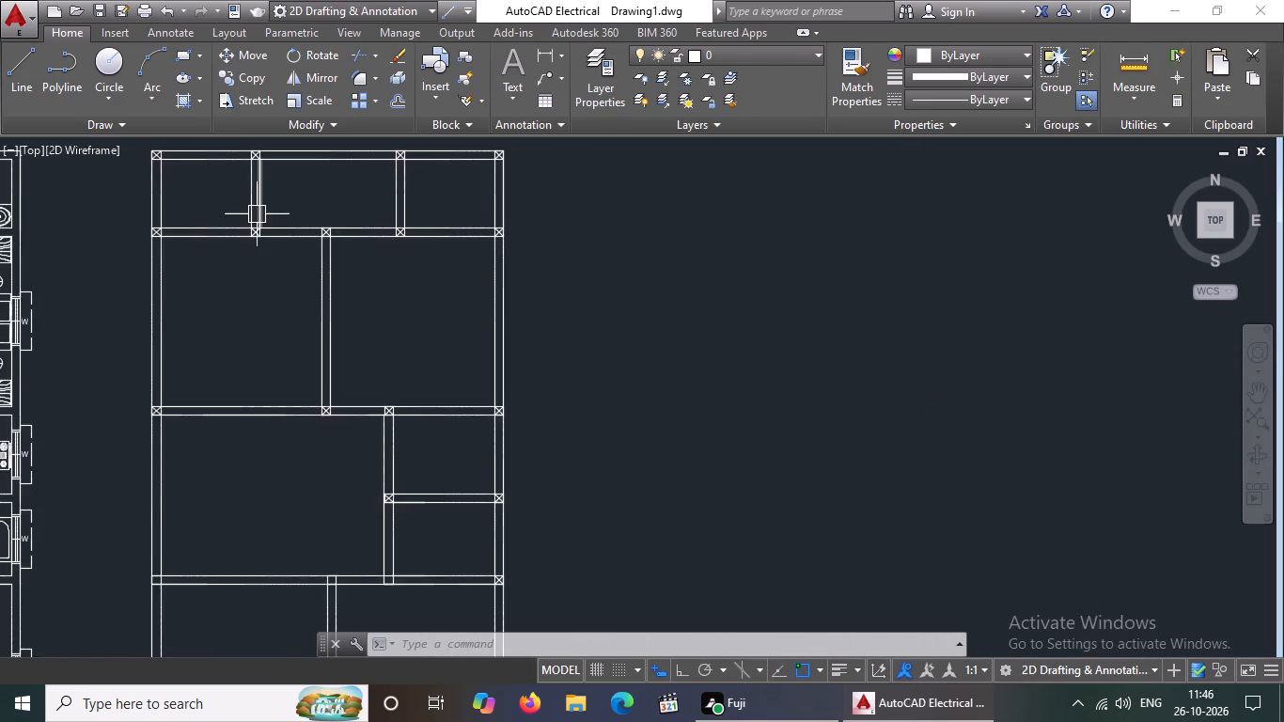
scroll(253, 212, "up", 4)
scroll(259, 210, "down", 4)
scroll(133, 210, "up", 4)
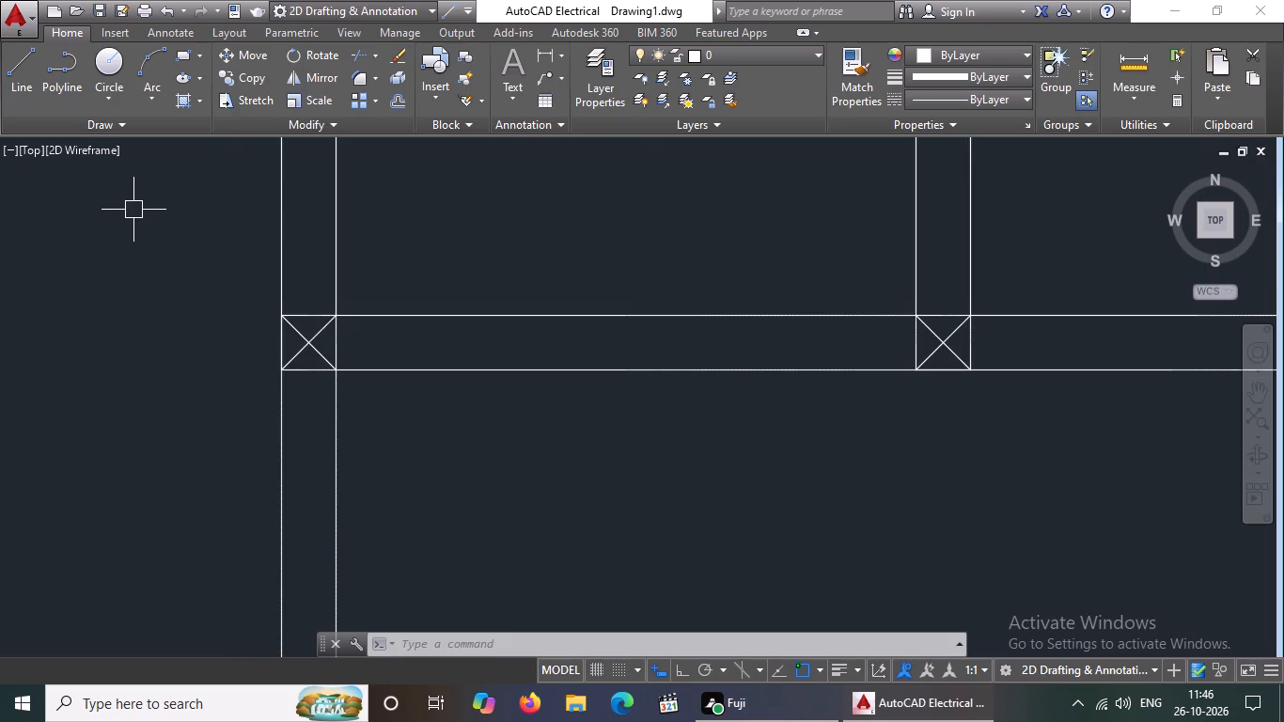
scroll(247, 237, "down", 4)
scroll(296, 424, "up", 3)
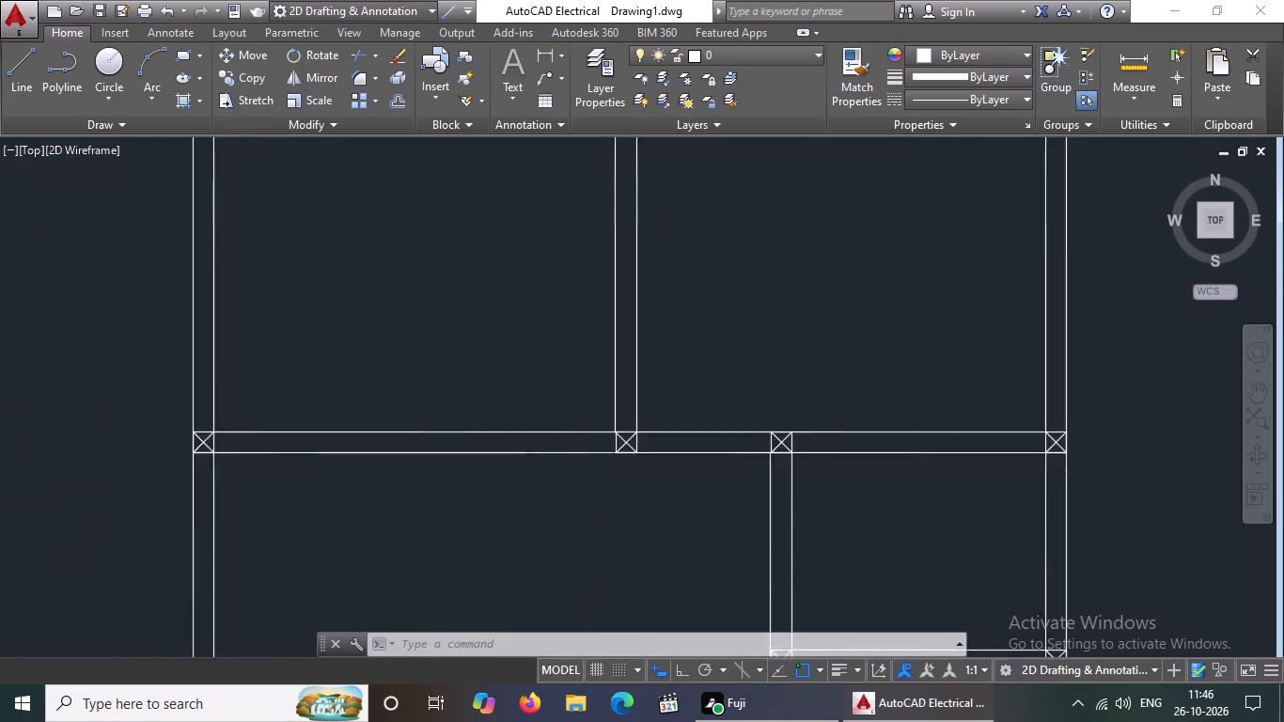
scroll(161, 454, "up", 2)
scroll(194, 446, "down", 1)
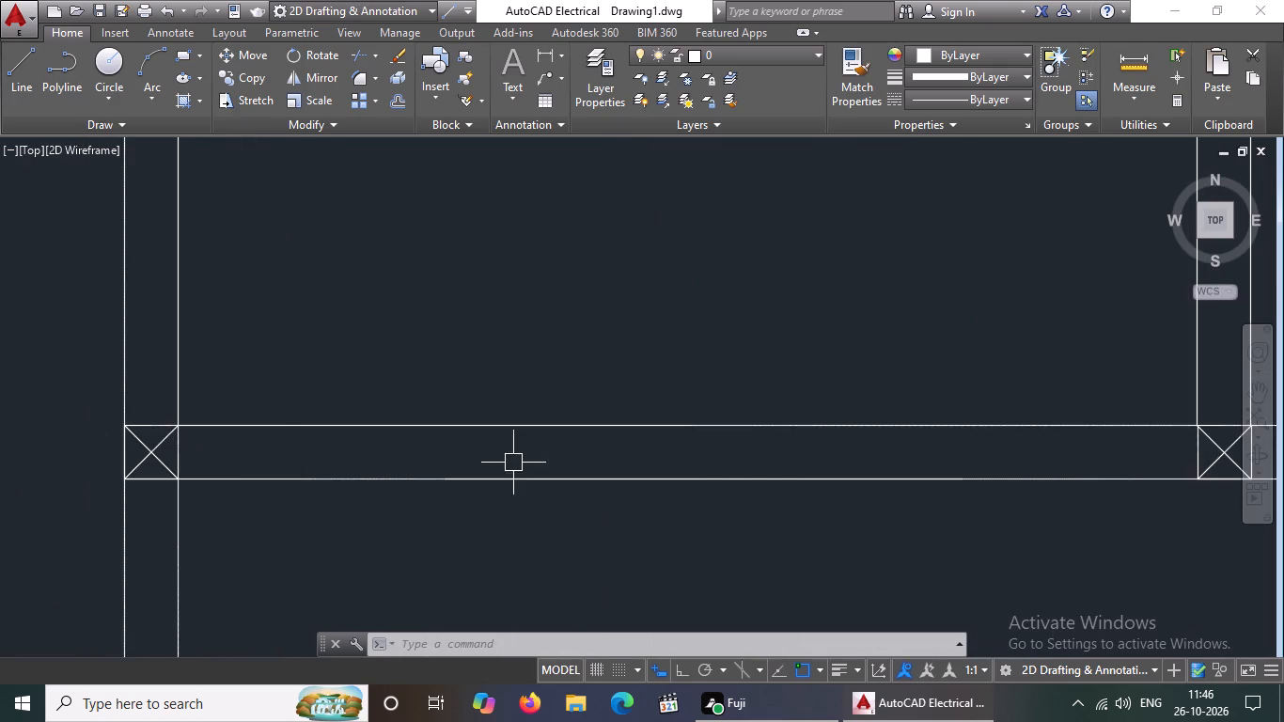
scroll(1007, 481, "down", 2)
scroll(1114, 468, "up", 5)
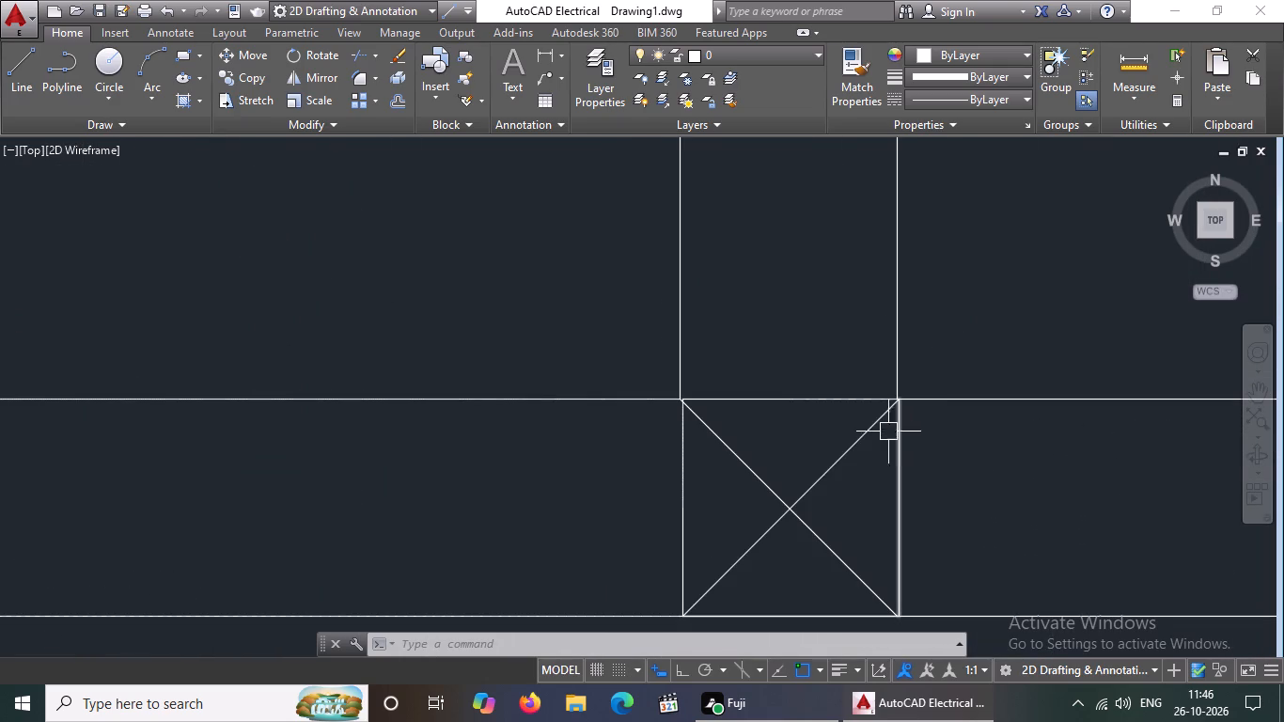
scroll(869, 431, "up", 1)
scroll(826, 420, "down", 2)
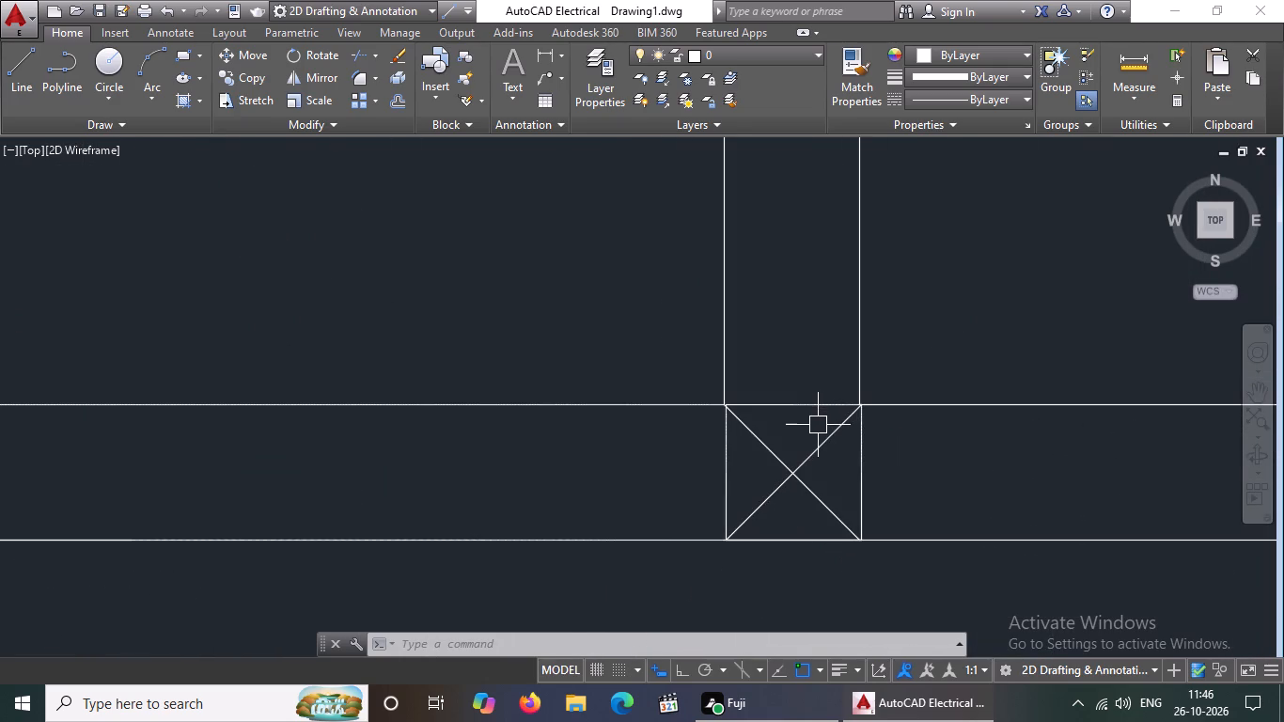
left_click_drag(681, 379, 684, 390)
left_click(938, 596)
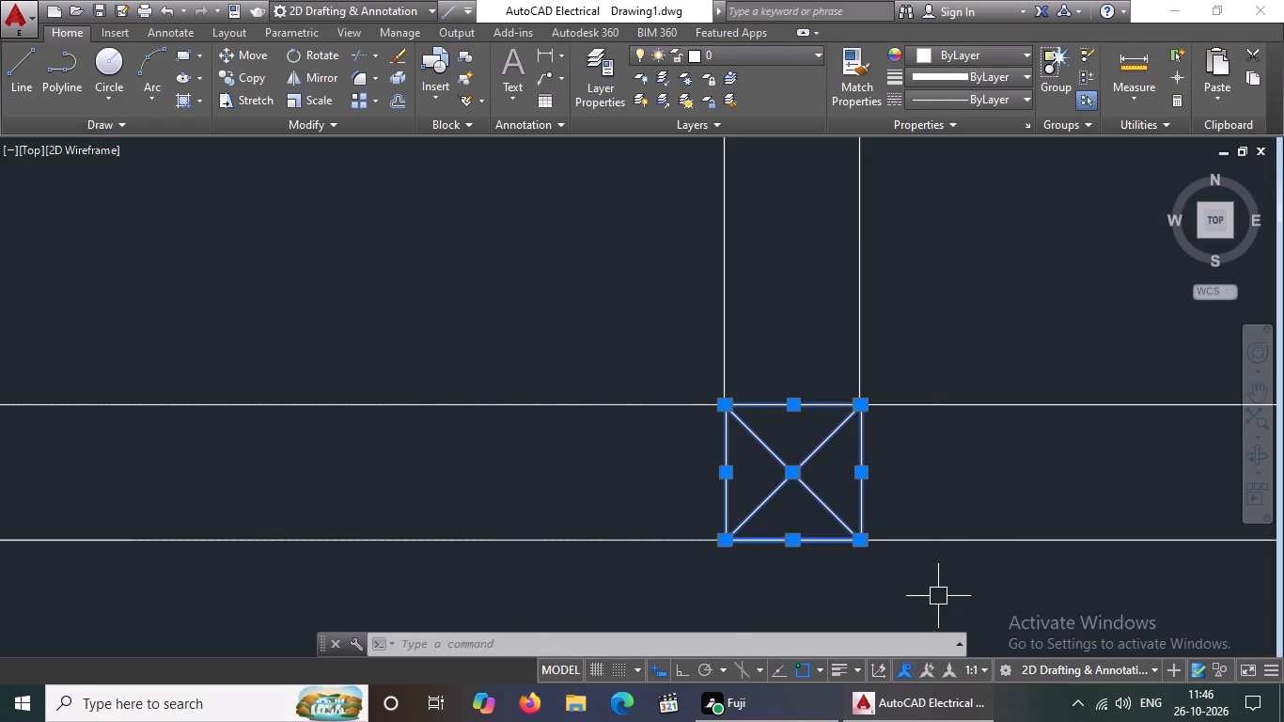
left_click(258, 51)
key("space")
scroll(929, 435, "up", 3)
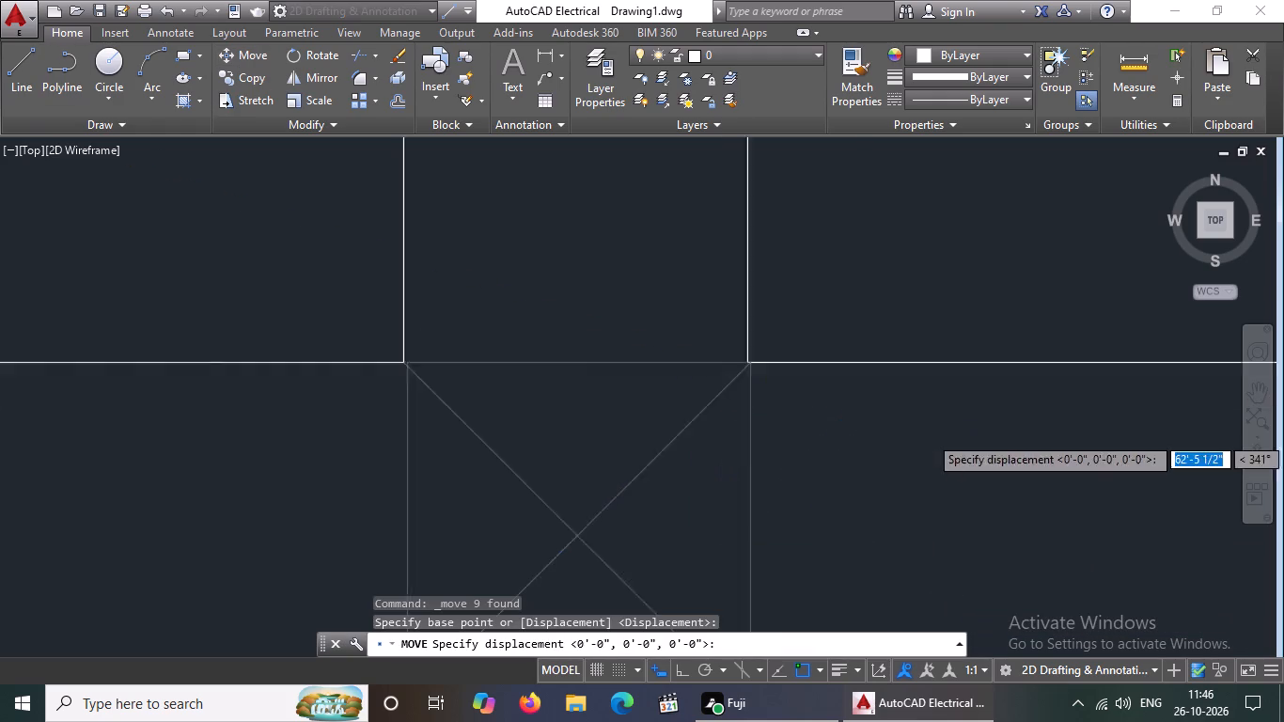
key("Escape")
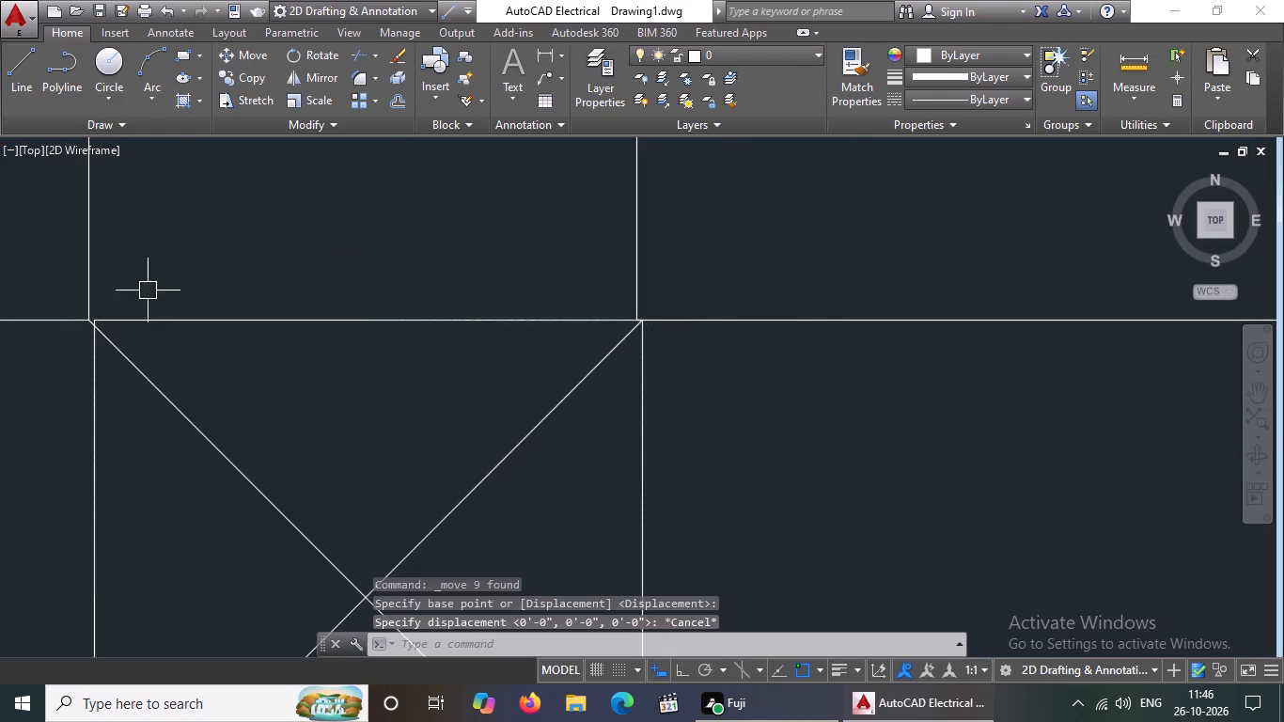
Move the column outline and diagonals where the northern rooms' partition meets their south wall so the outline's northwest corner sits on the wall lines' intersection.
scroll(169, 282, "down", 3)
left_click(135, 266)
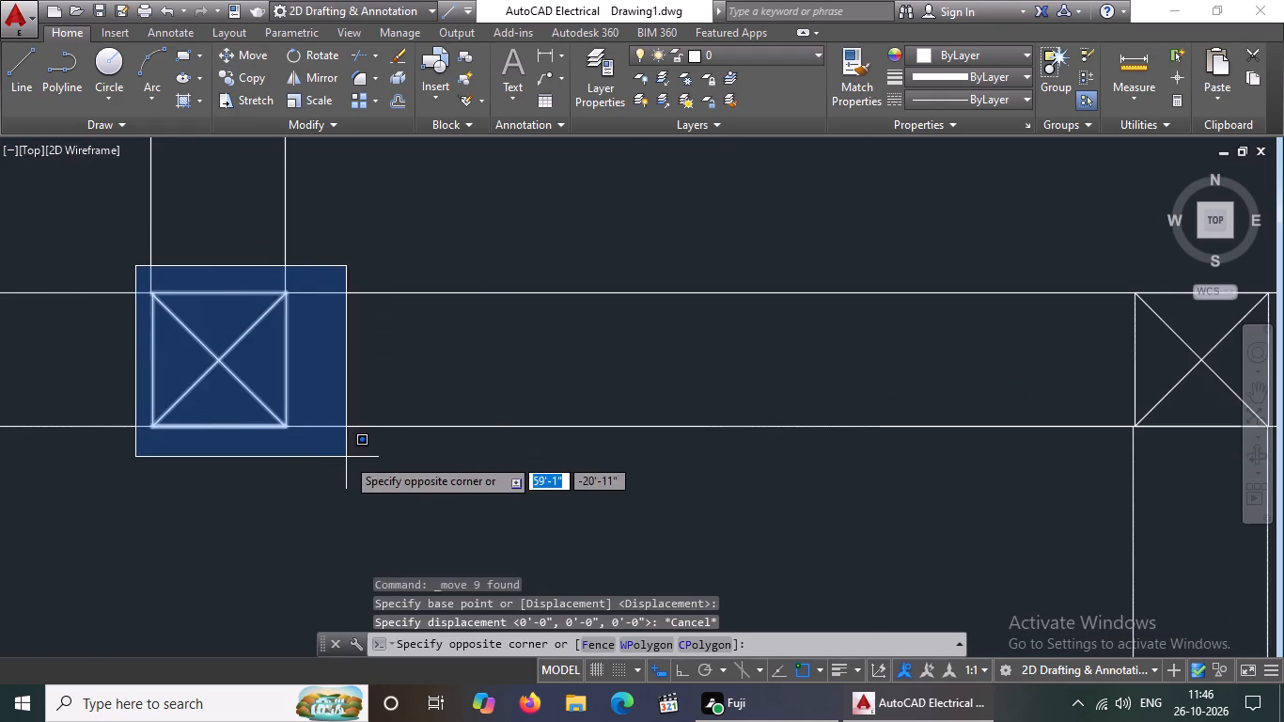
left_click(346, 457)
left_click(238, 50)
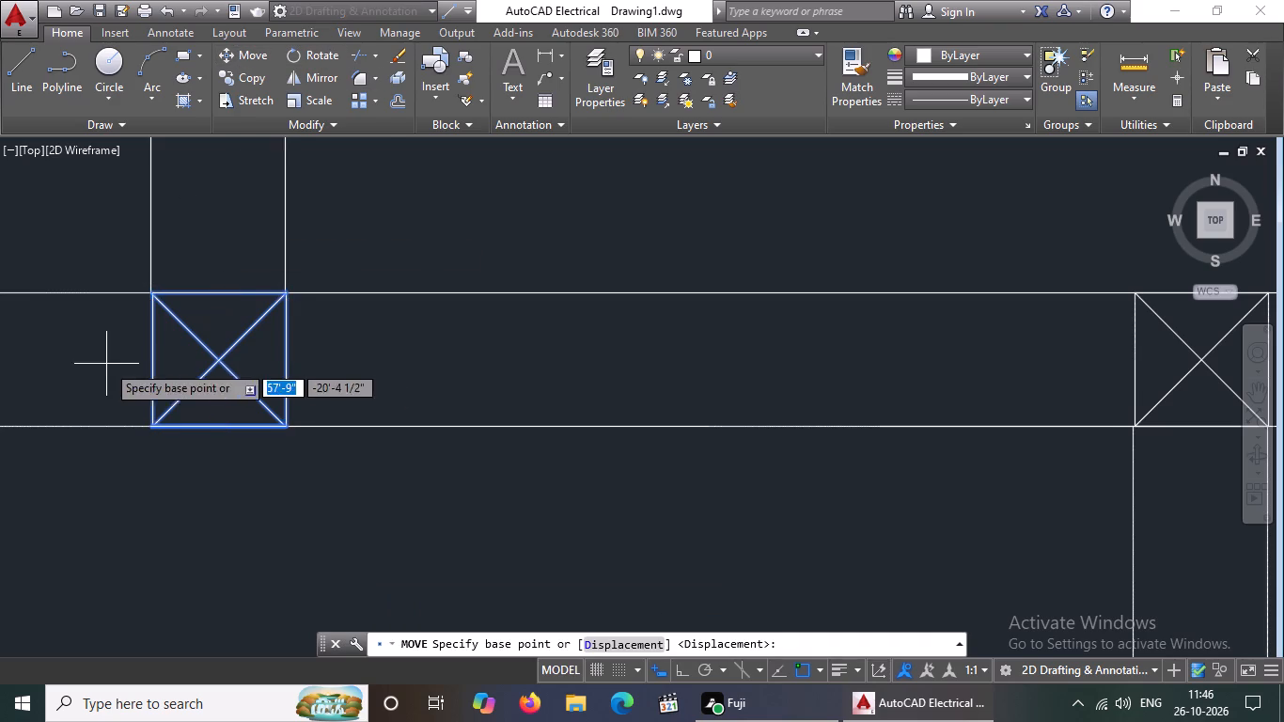
scroll(106, 364, "up", 3)
scroll(166, 247, "down", 2)
middle_click_drag(172, 162, 211, 355)
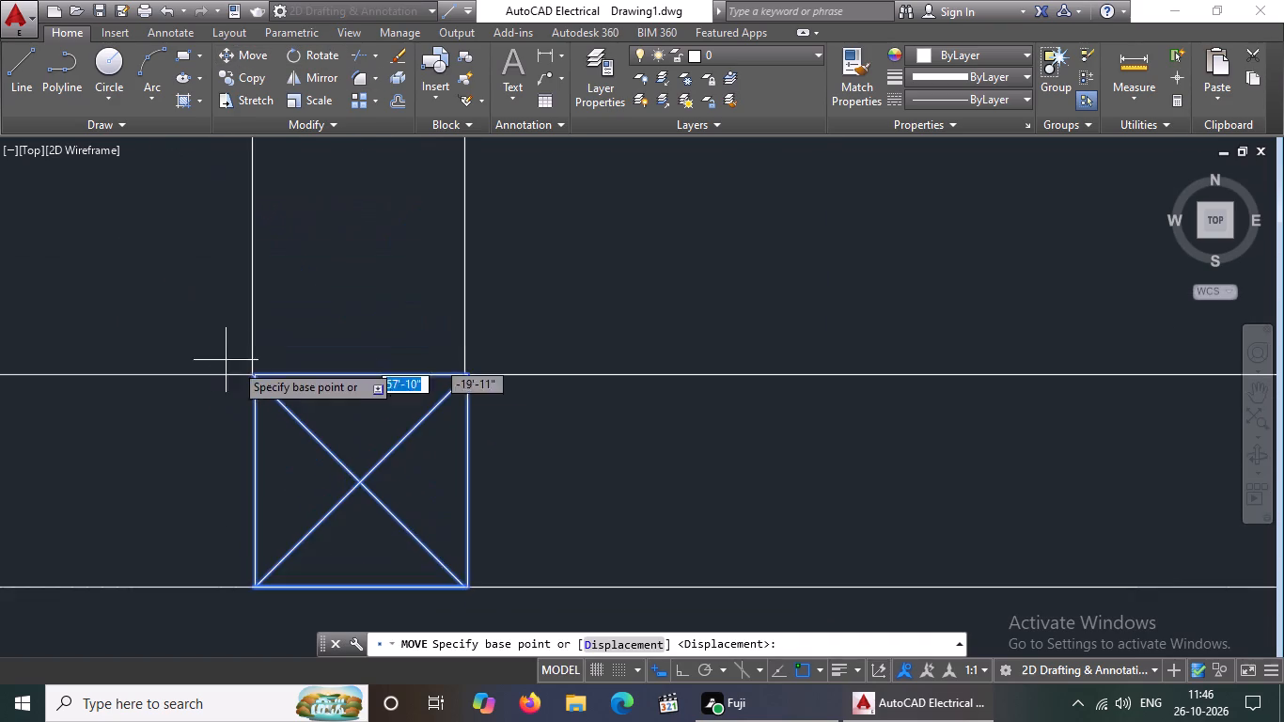
scroll(253, 374, "up", 6)
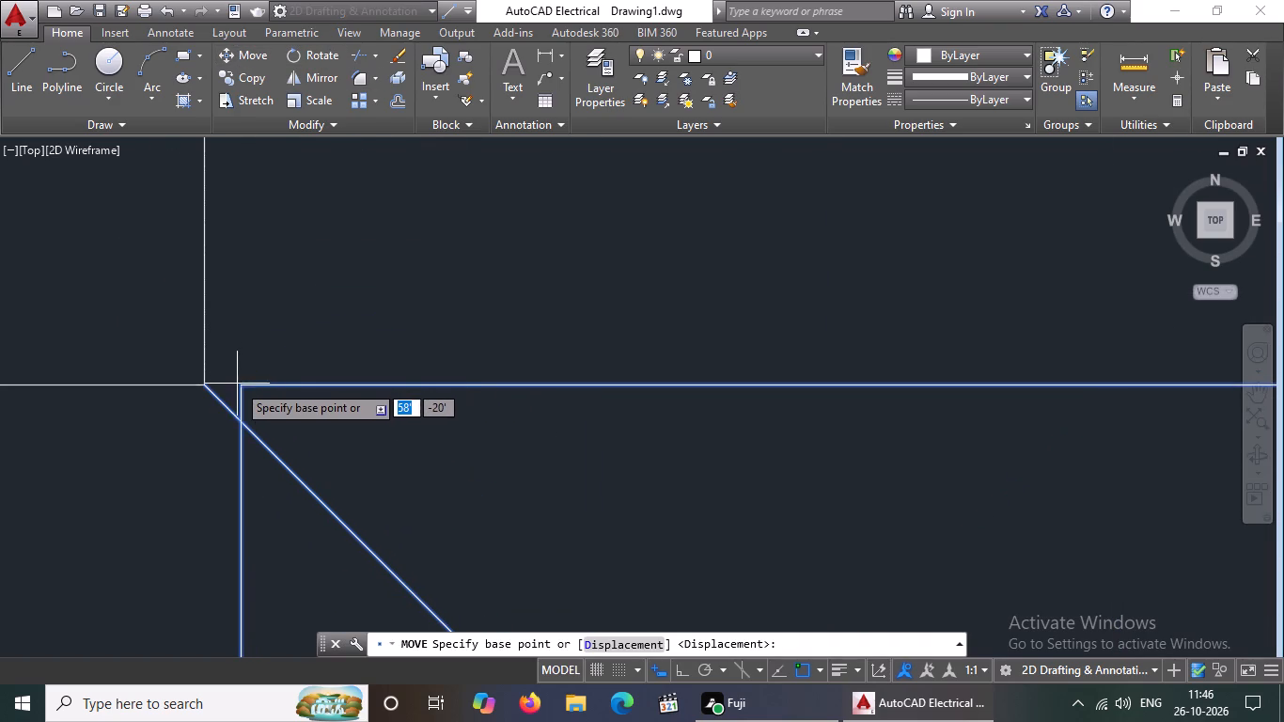
left_click(241, 390)
left_click(202, 385)
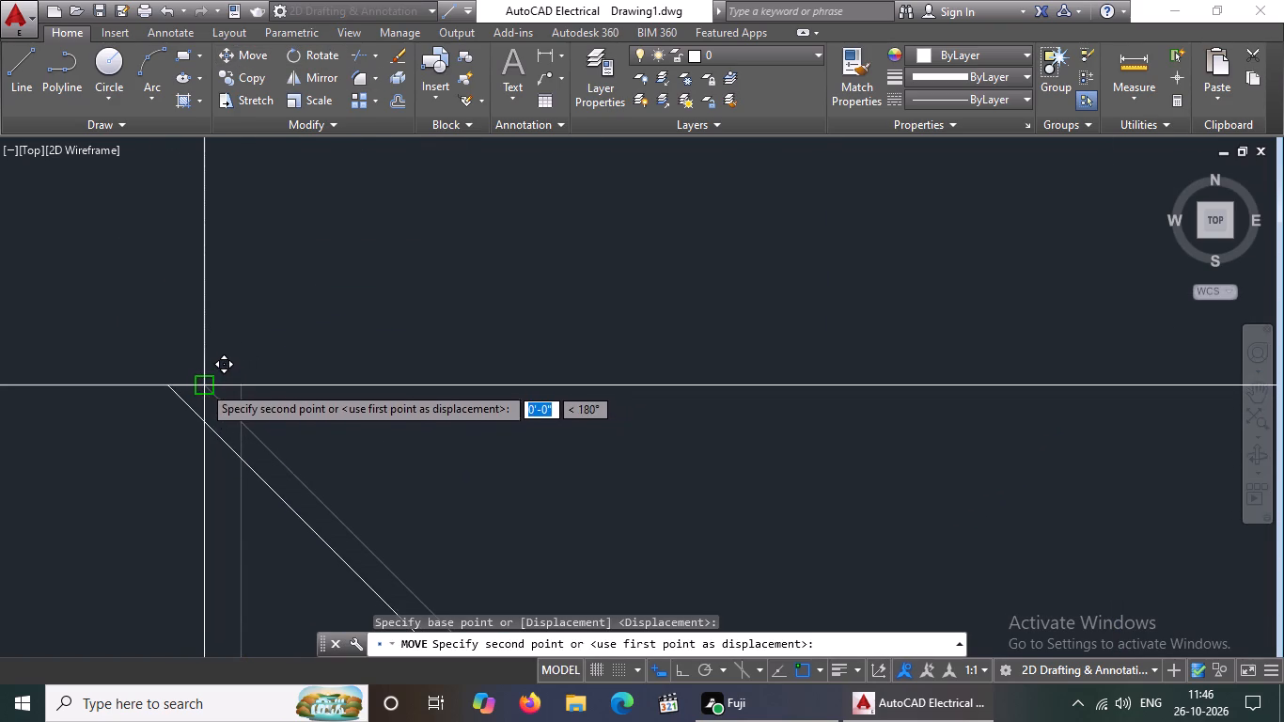
scroll(245, 371, "down", 4)
Replace the misaligned diagonal in that column outline with a line from its northwest corner to its southeast corner.
left_click(315, 447)
key("Delete")
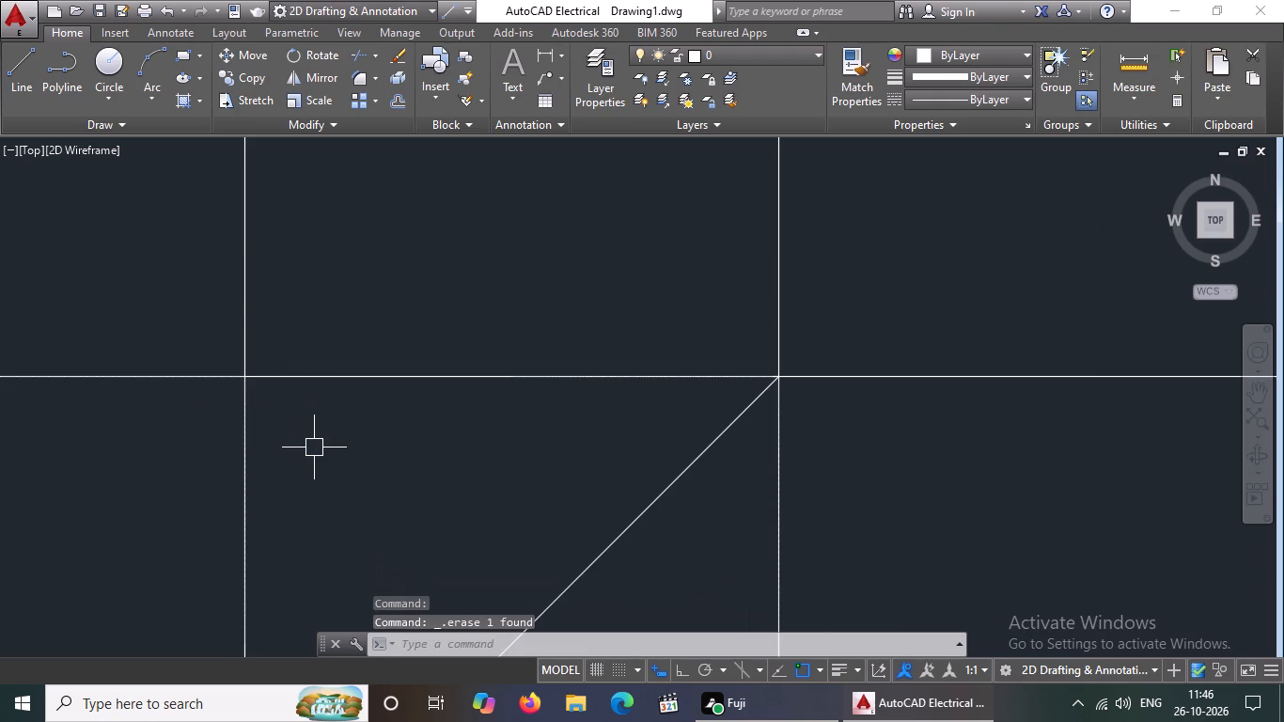
key("l")
key("Return")
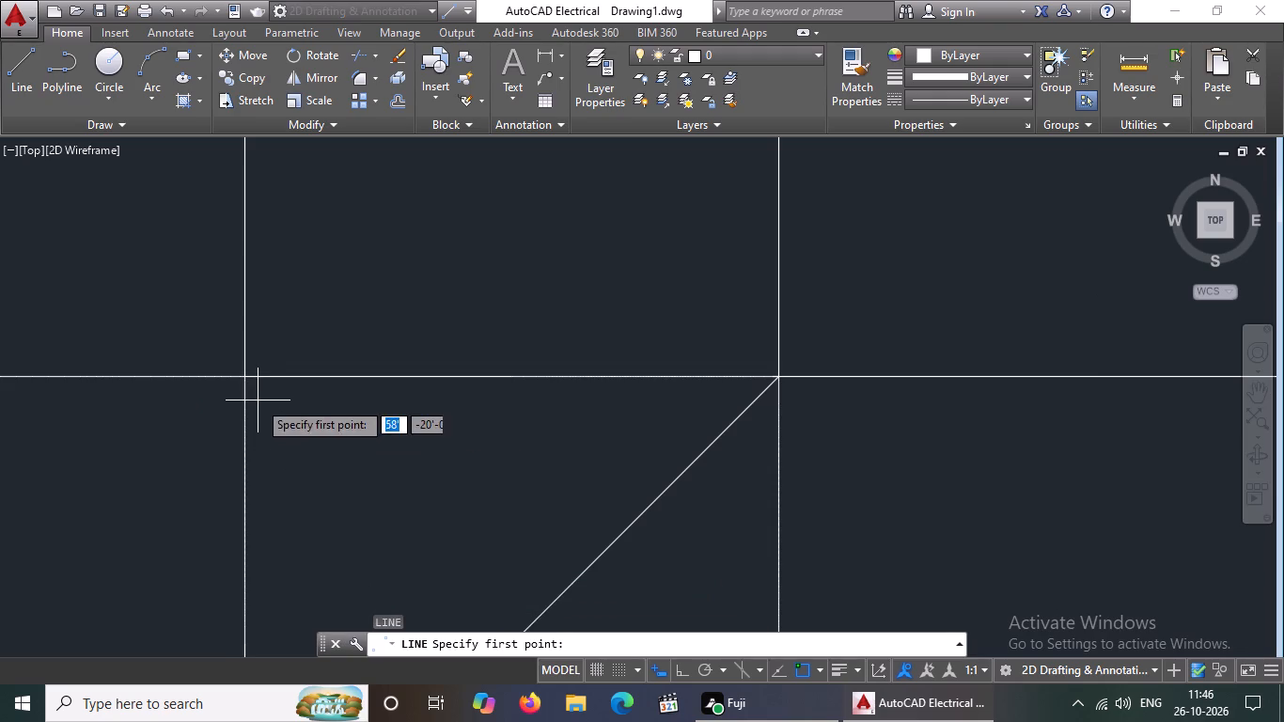
left_click_drag(242, 377, 255, 383)
scroll(311, 401, "down", 3)
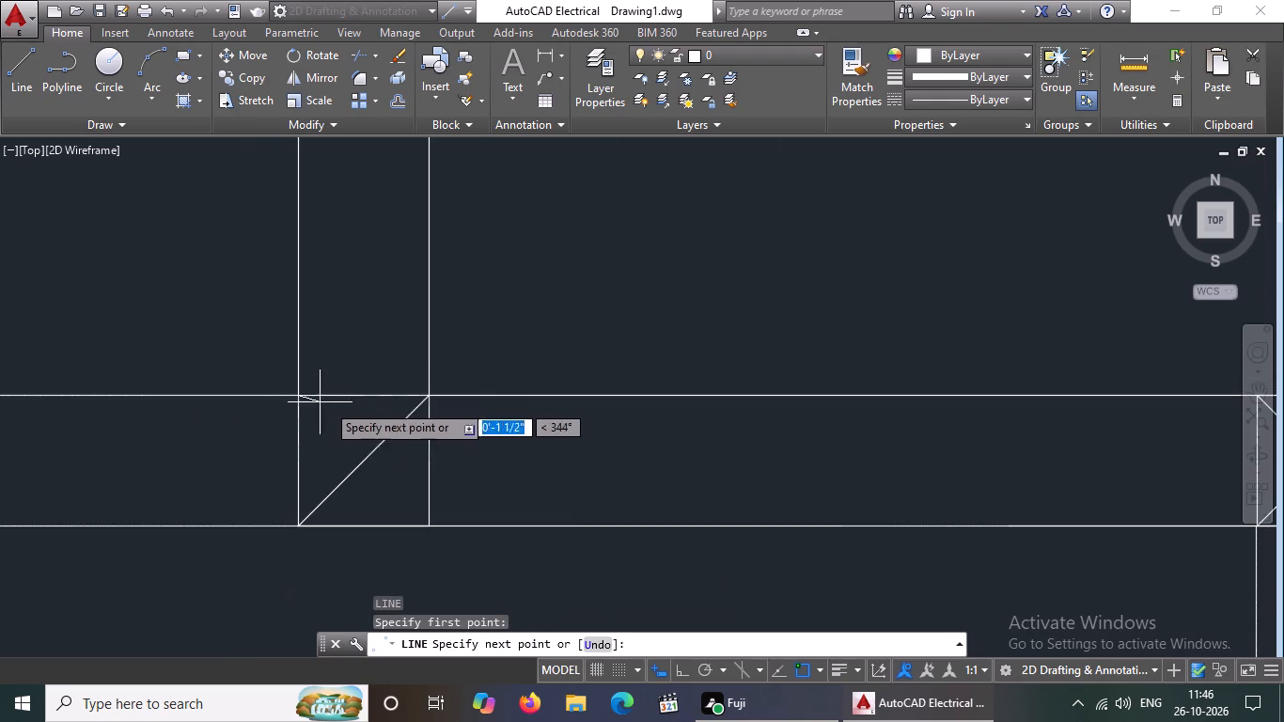
left_click_drag(431, 523, 440, 531)
scroll(472, 568, "down", 1)
key("Escape")
Move the marked column outline where the southward dividing wall leaves the northern rooms' south wall so its southwest corner sits on the wall lines' intersection.
scroll(572, 486, "down", 5)
scroll(586, 501, "up", 2)
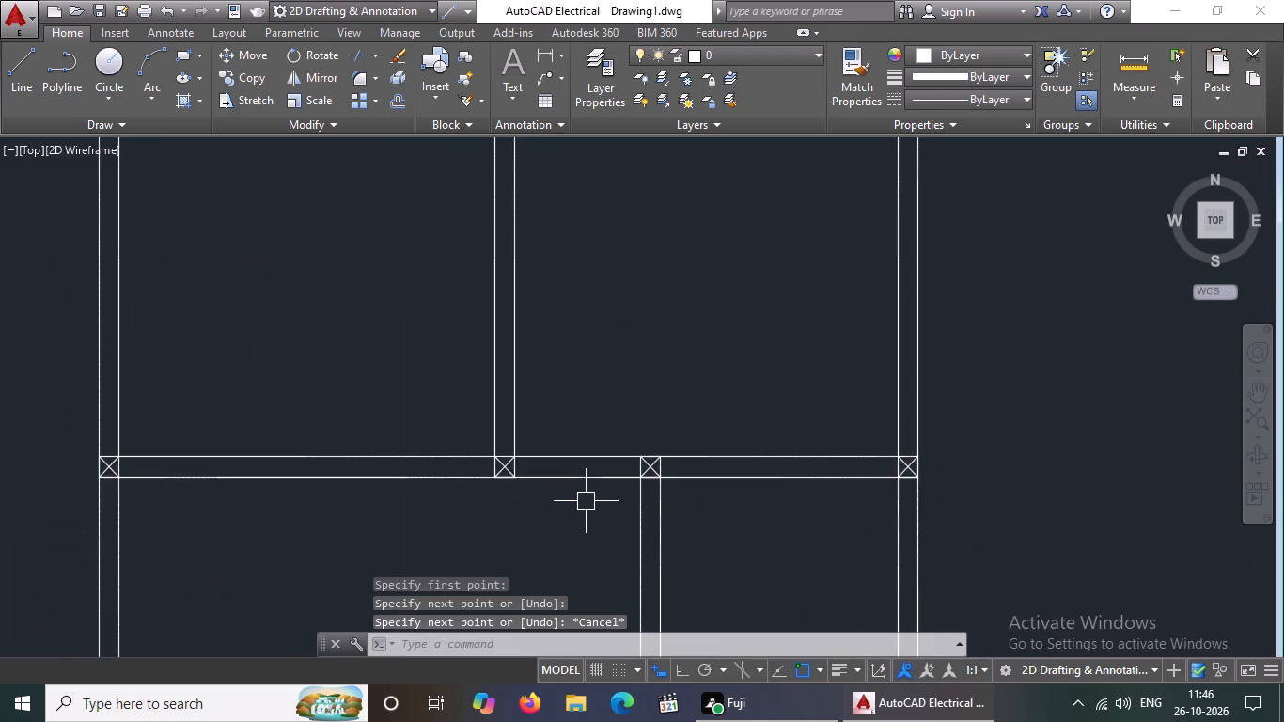
scroll(510, 471, "up", 4)
scroll(517, 446, "down", 3)
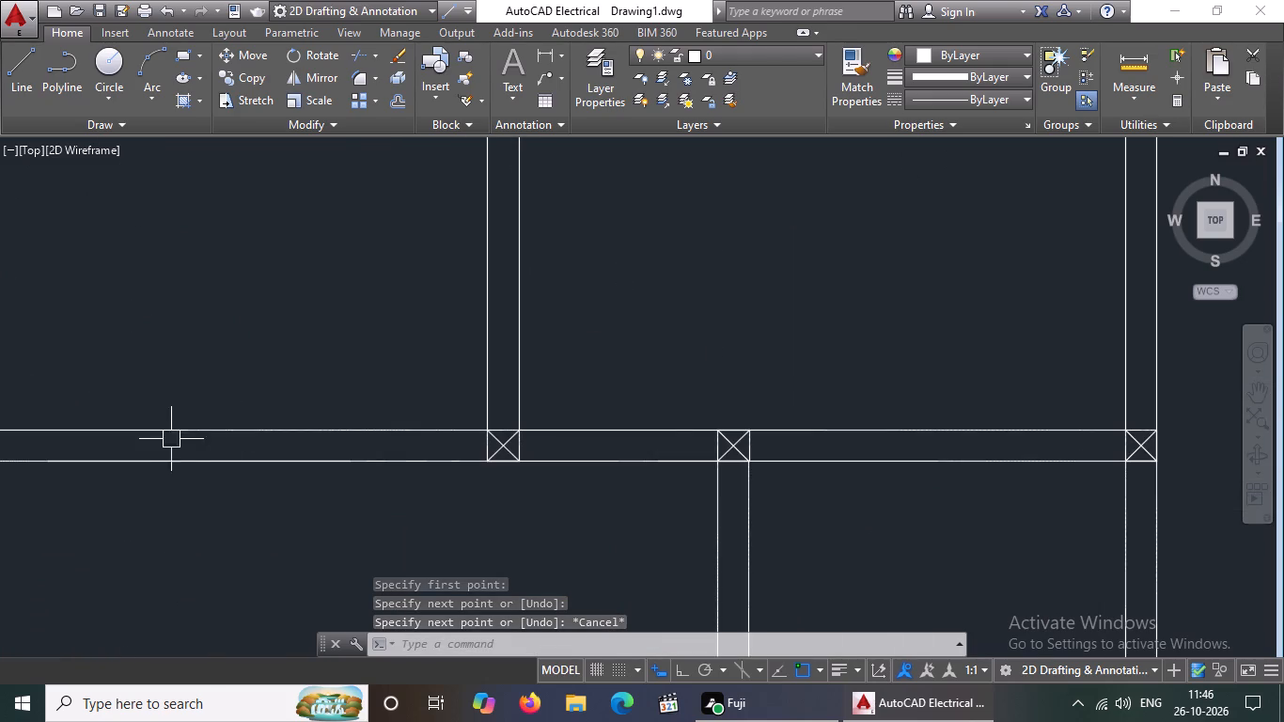
scroll(203, 439, "down", 3)
scroll(134, 430, "up", 6)
scroll(147, 471, "down", 4)
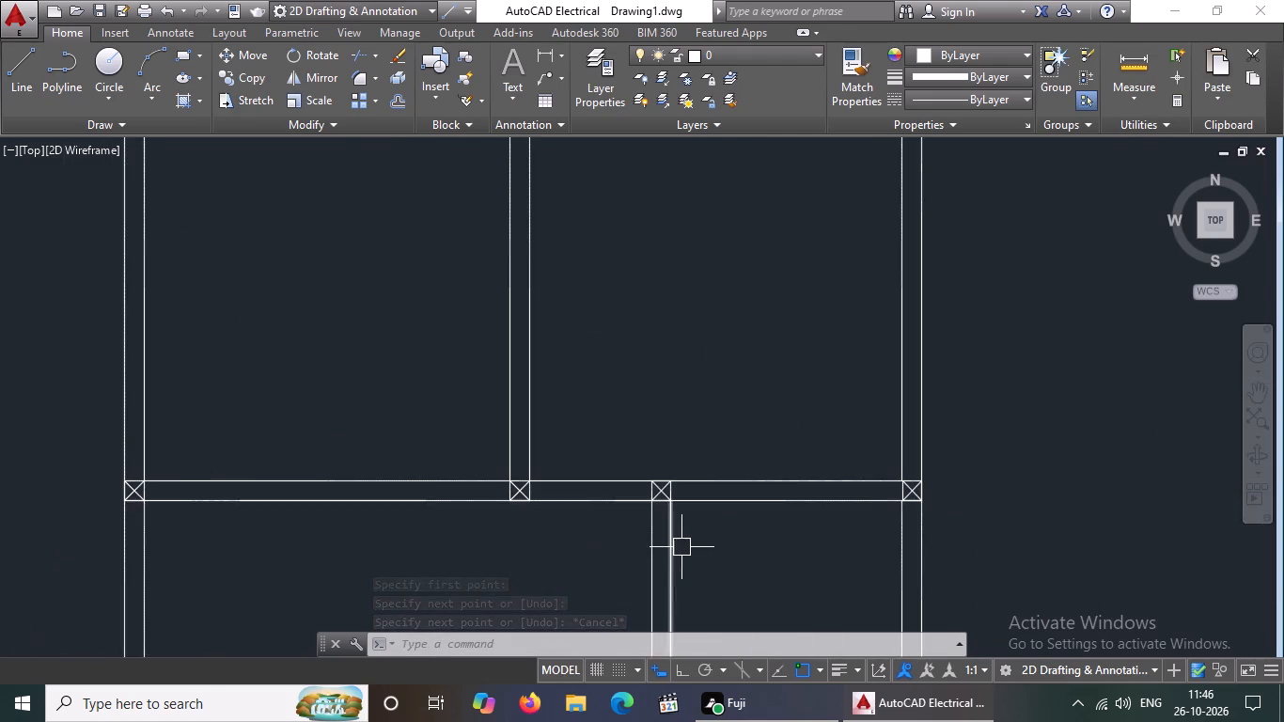
scroll(683, 546, "up", 3)
scroll(629, 494, "up", 2)
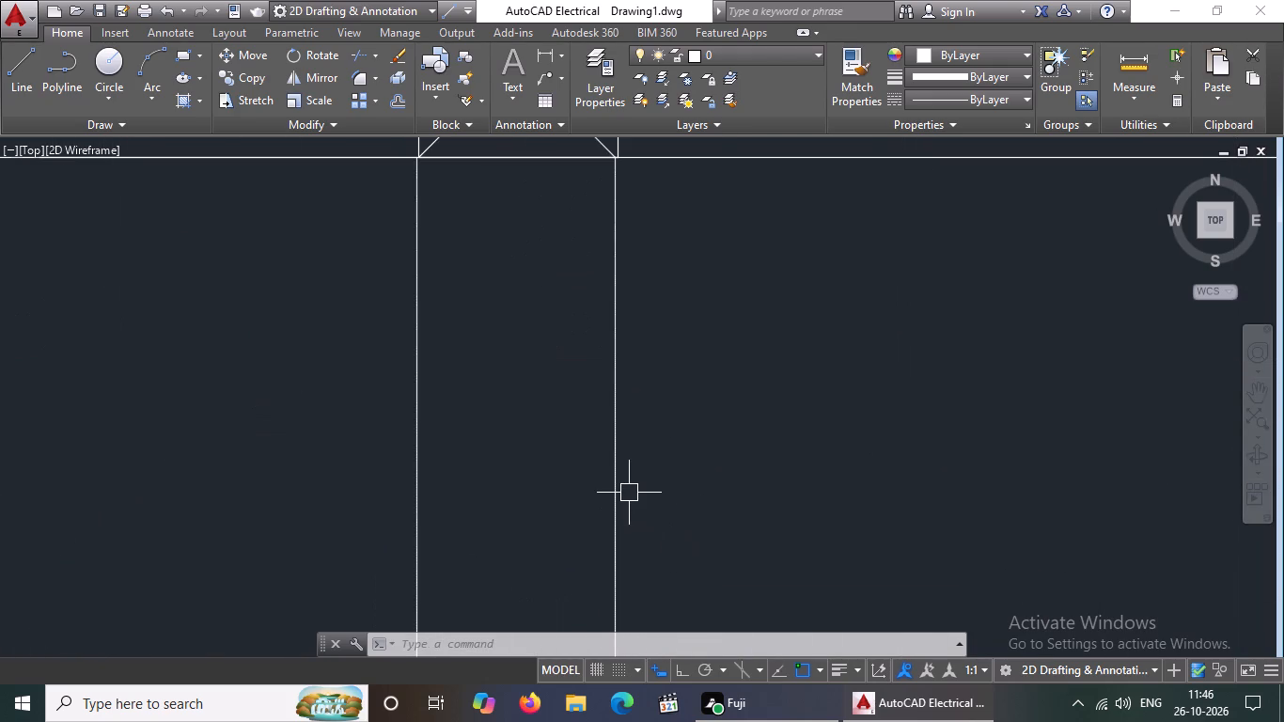
scroll(626, 491, "down", 3)
scroll(569, 369, "up", 3)
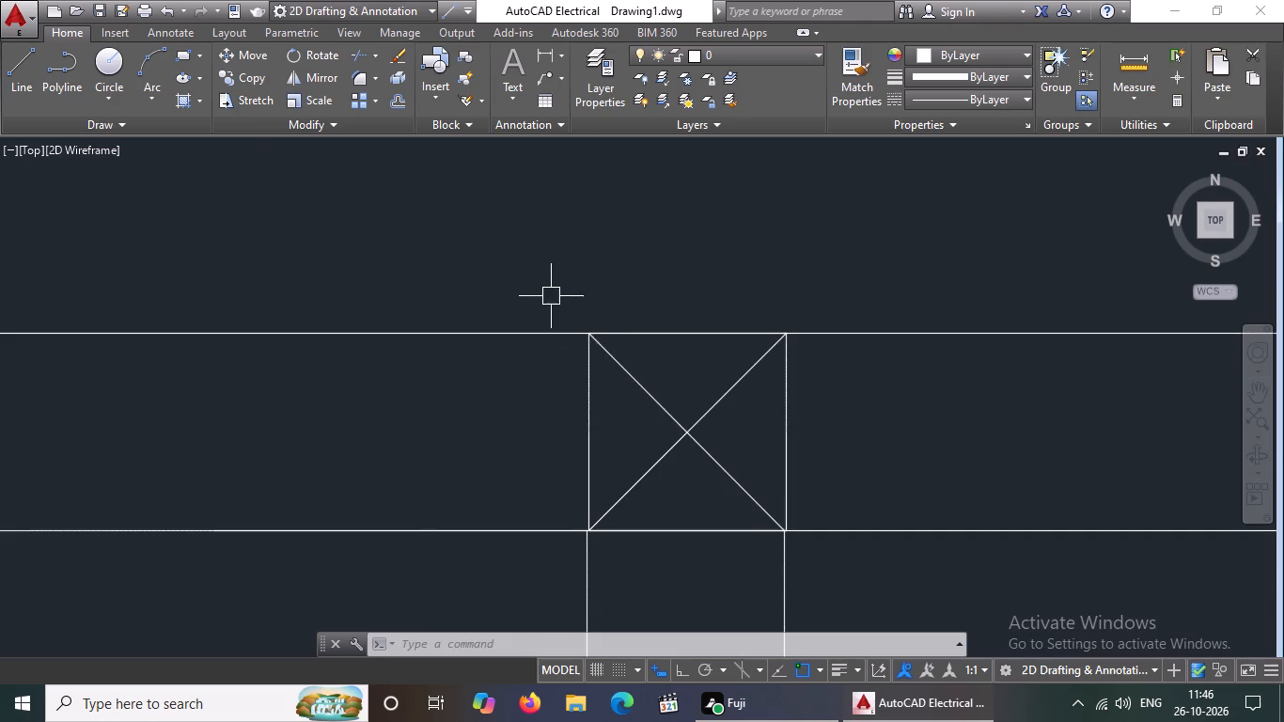
left_click_drag(551, 295, 585, 368)
left_click(817, 544)
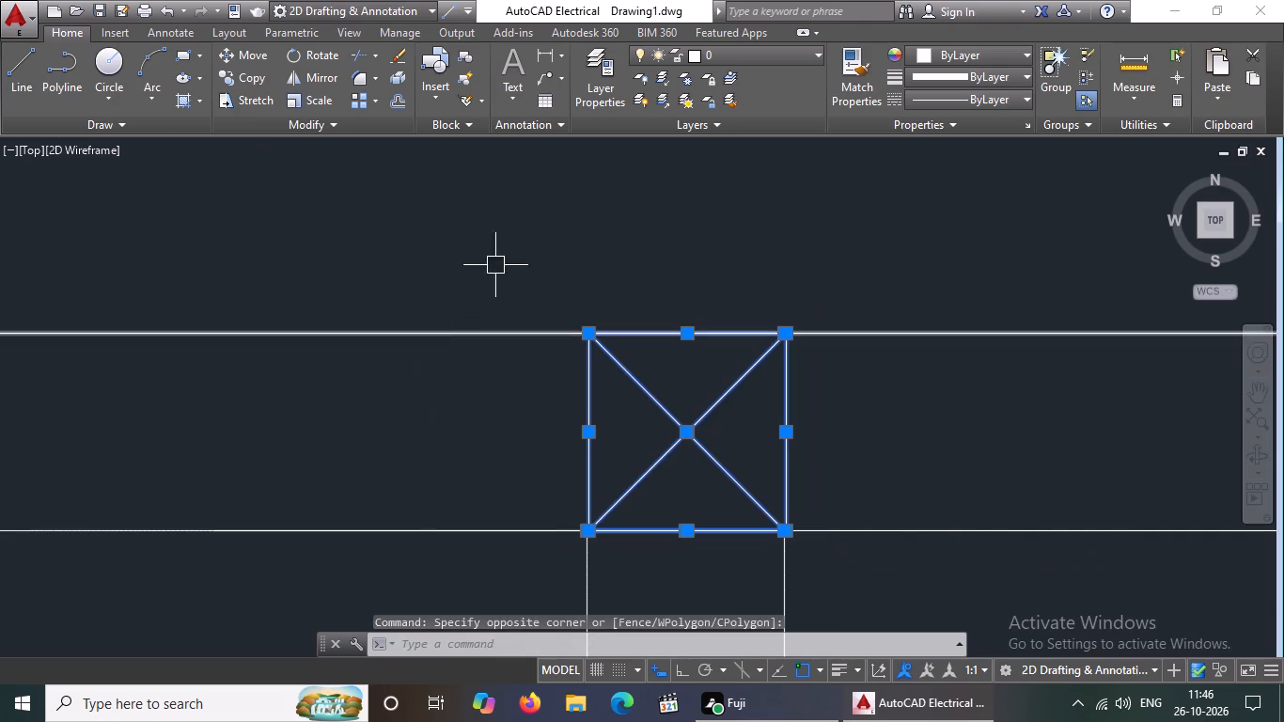
left_click(260, 56)
scroll(619, 572, "up", 2)
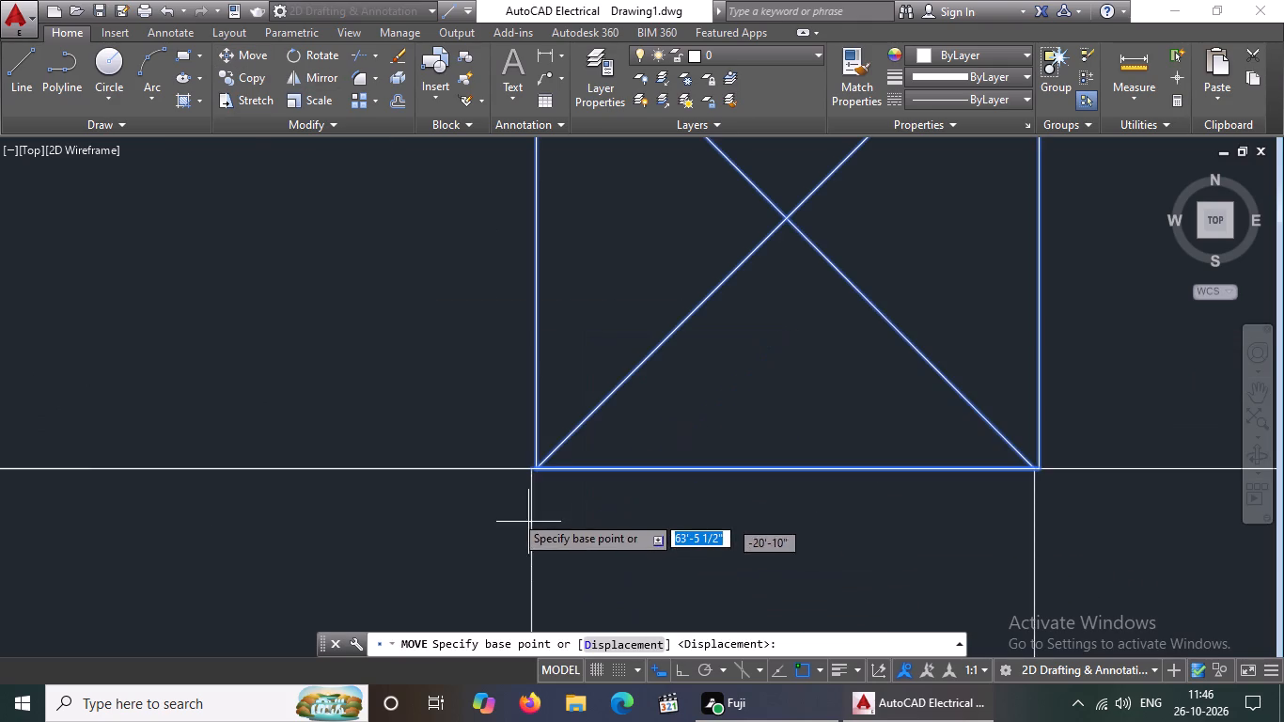
scroll(522, 489, "up", 3)
left_click(576, 410)
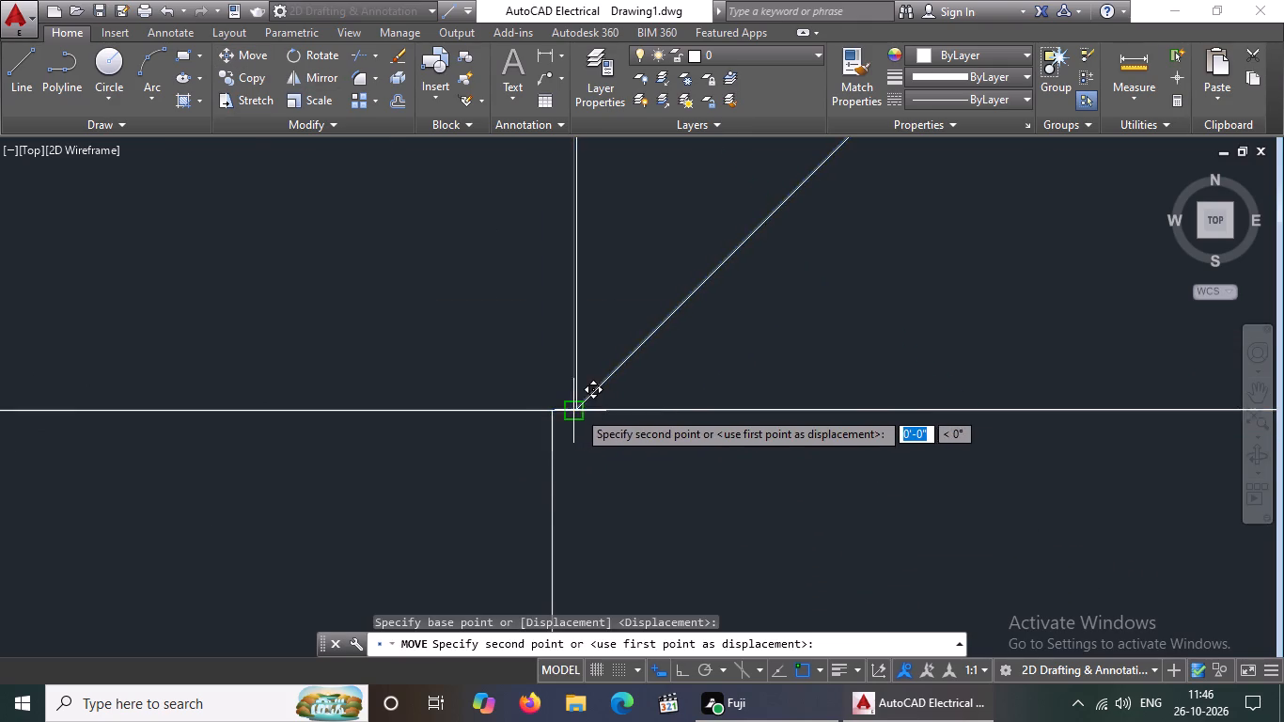
left_click(552, 409)
scroll(548, 432, "down", 5)
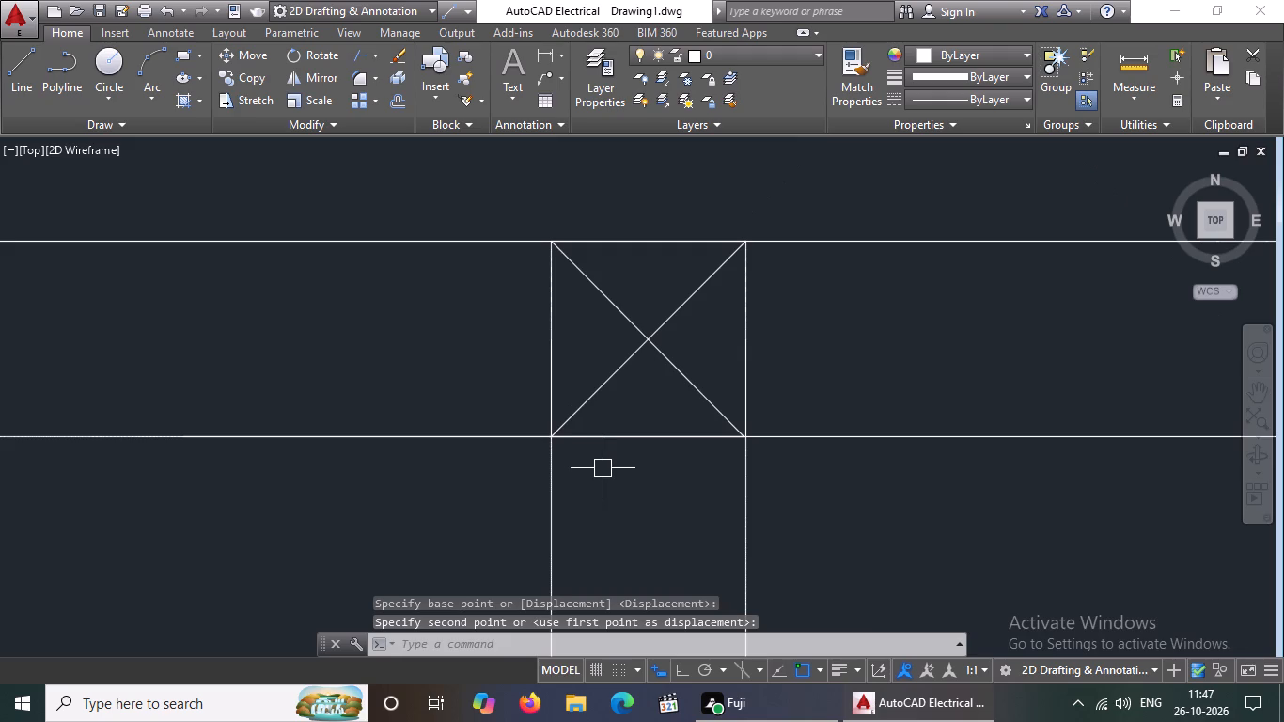
Move the marked column outline where the northern rooms' south wall meets the outer east wall so its southwest corner sits on the wall lines' intersection.
scroll(602, 459, "down", 4)
scroll(1024, 455, "up", 3)
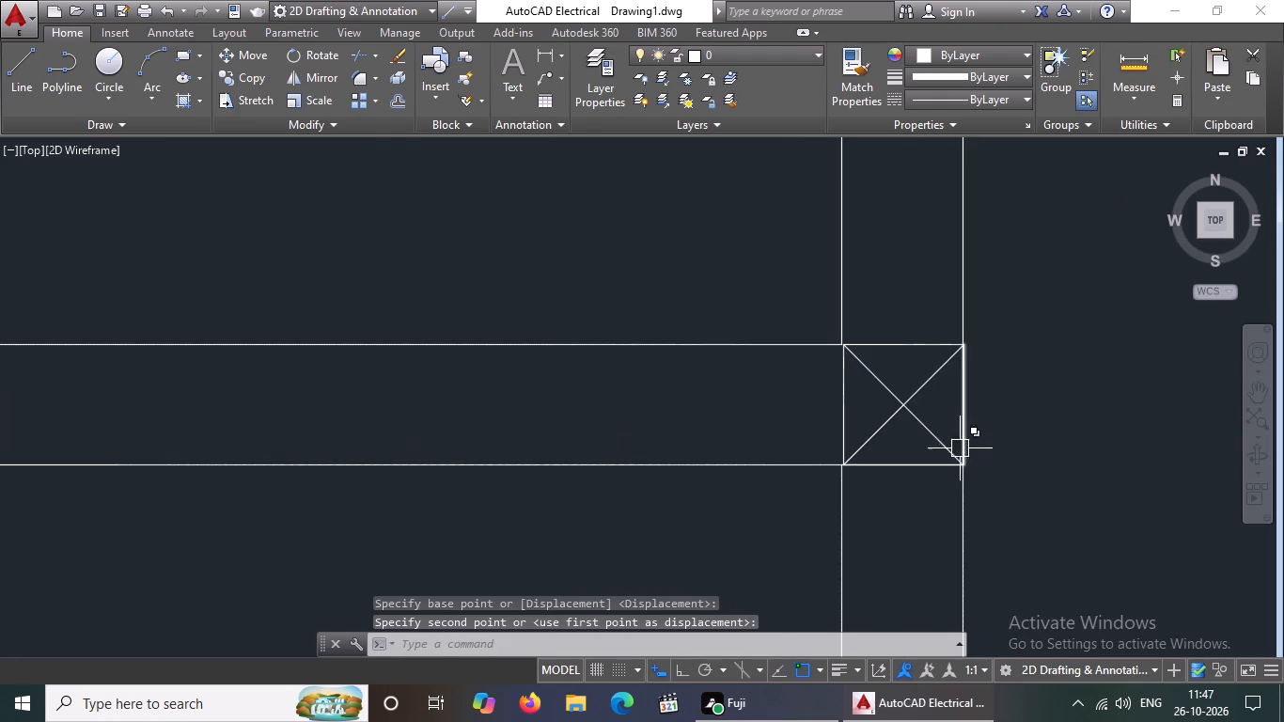
scroll(942, 446, "up", 1)
key("Escape")
left_click(743, 249)
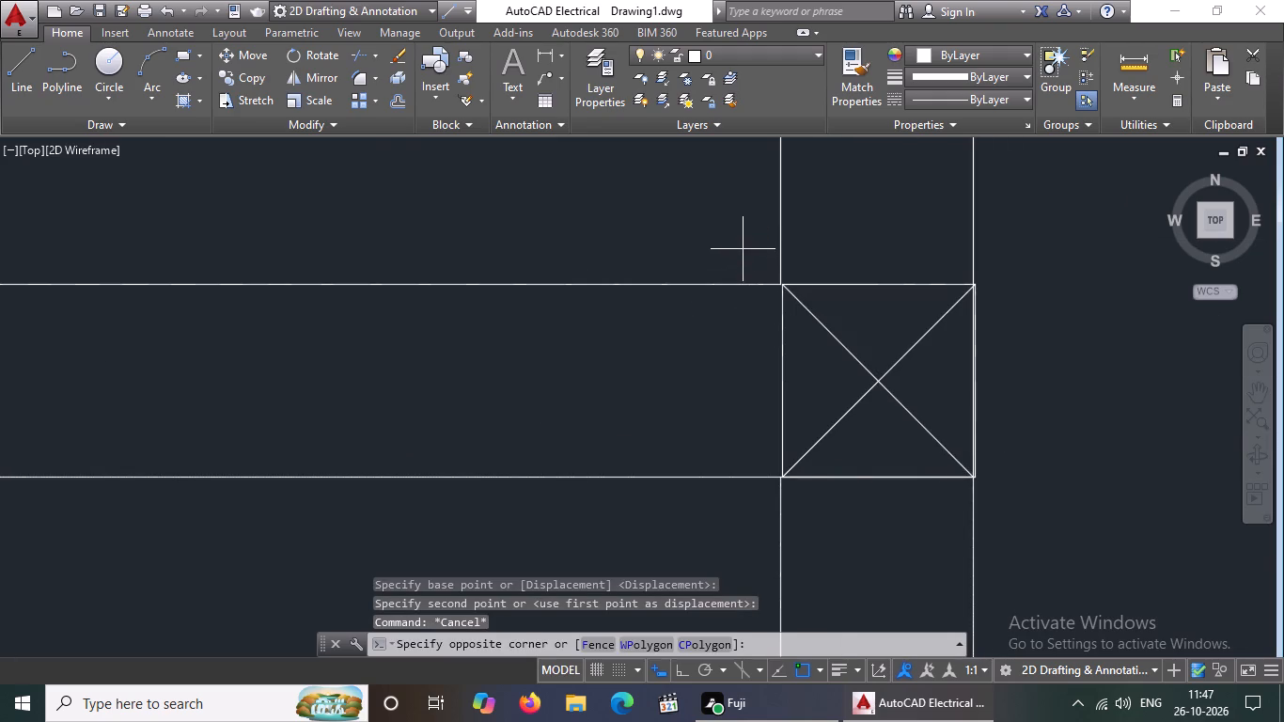
left_click(1051, 510)
left_click(242, 52)
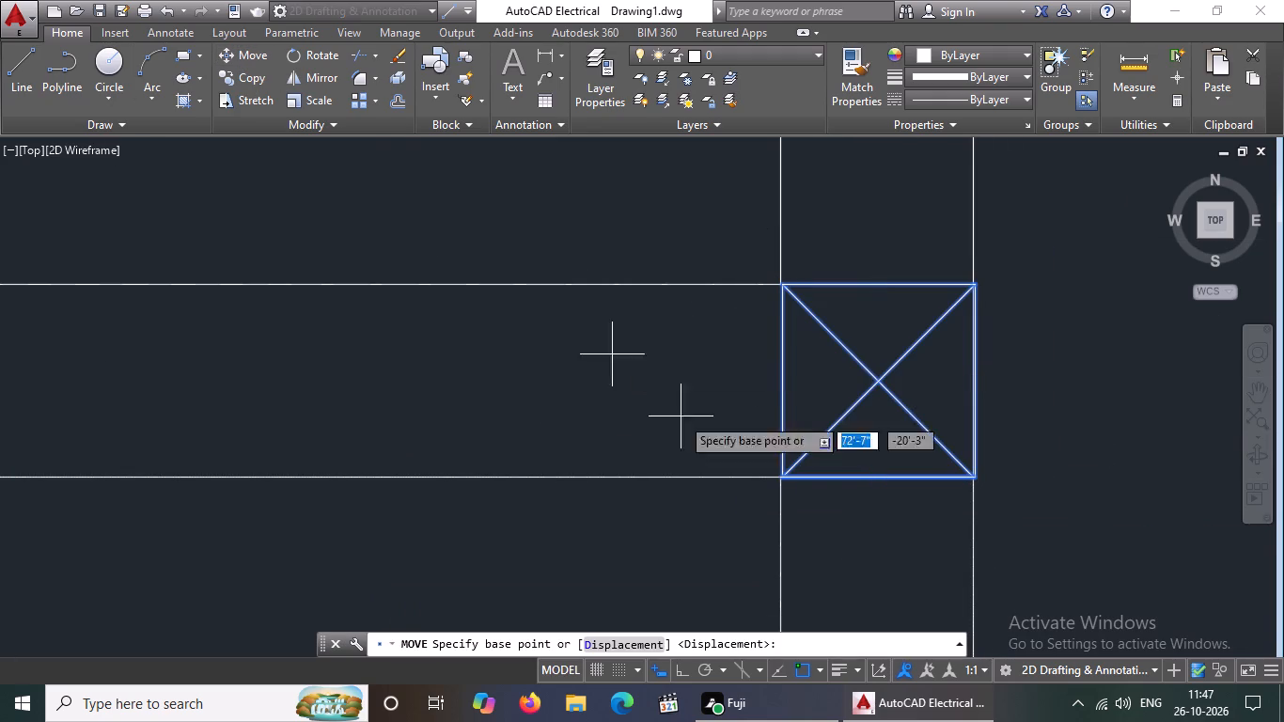
scroll(846, 526, "up", 3)
scroll(570, 343, "up", 3)
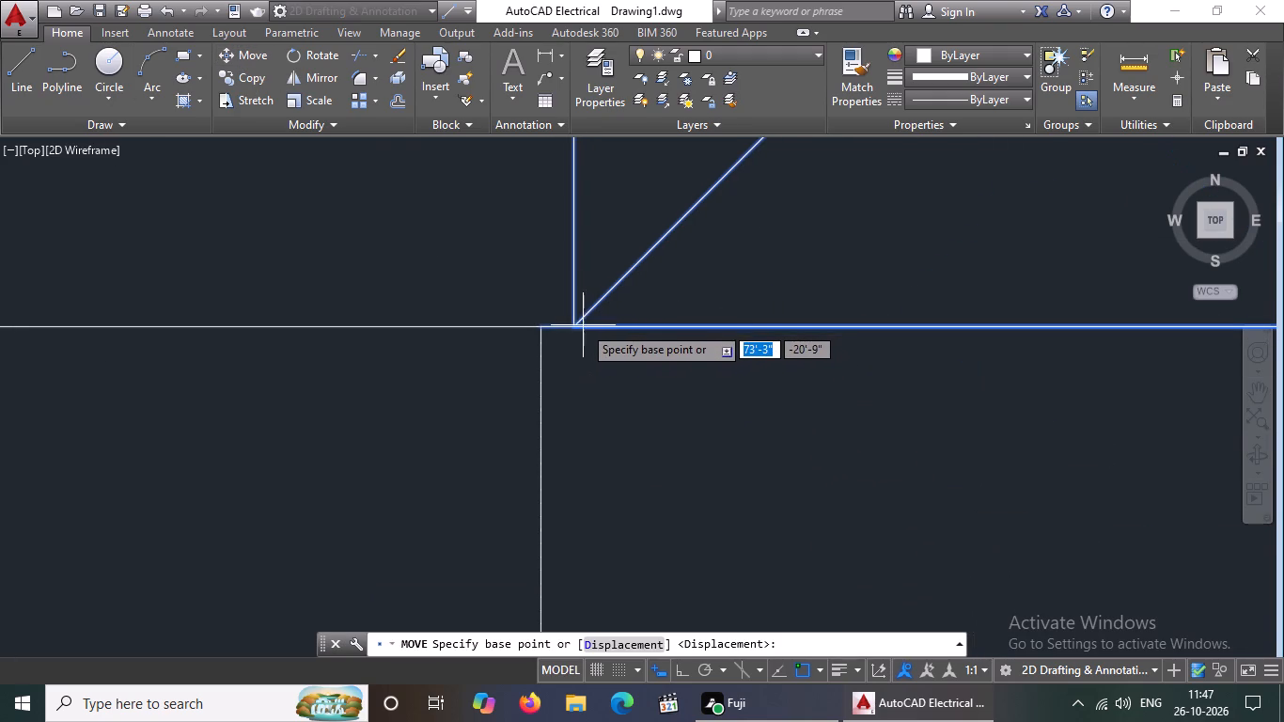
left_click(574, 322)
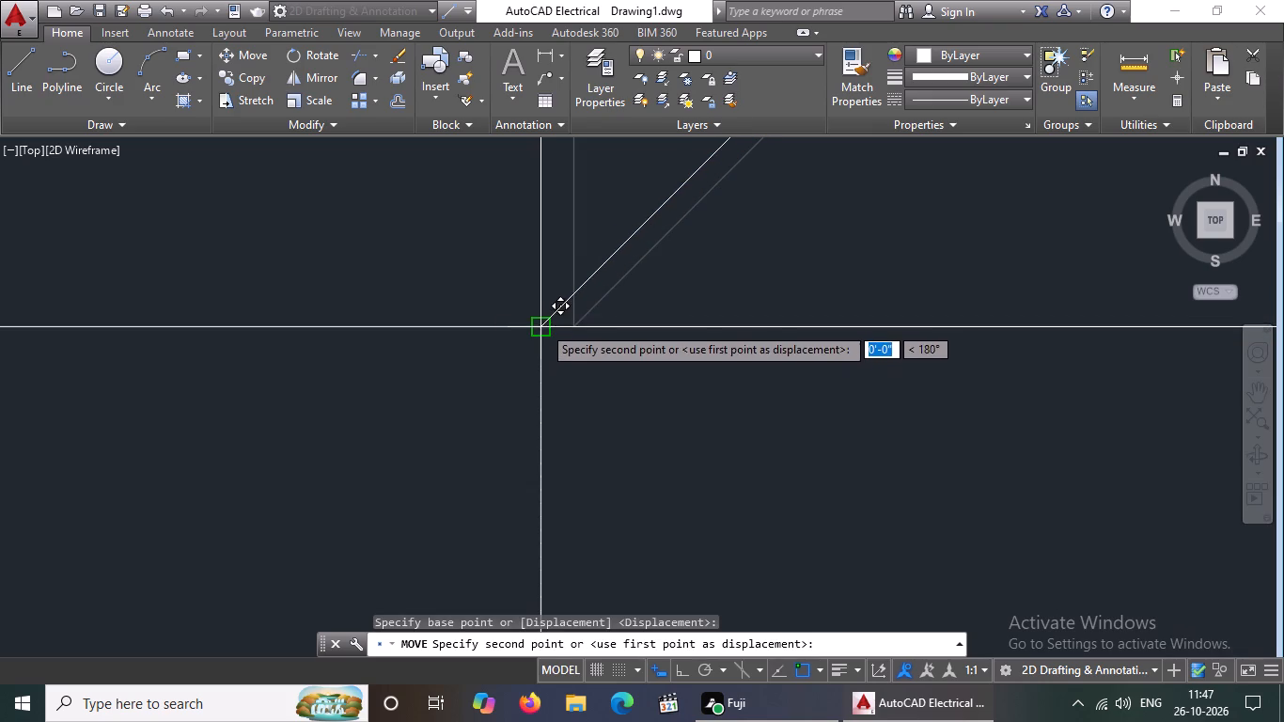
left_click_drag(542, 324, 547, 344)
scroll(574, 406, "down", 7)
key("Escape")
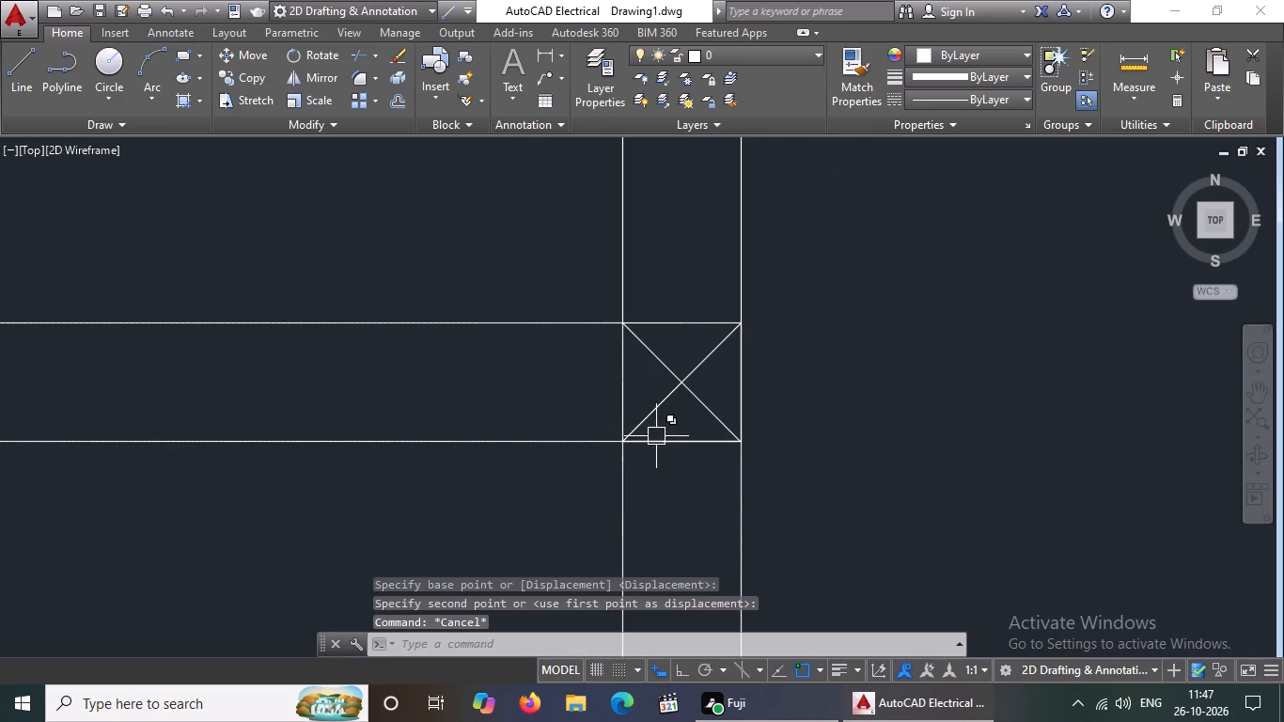
Move the marked column outline at the west end of the small eastern rooms' partition so its southeast corner sits on the wall lines' intersection.
scroll(670, 415, "down", 2)
middle_click_drag(670, 411, 738, 195)
middle_click_drag(745, 178, 752, 164)
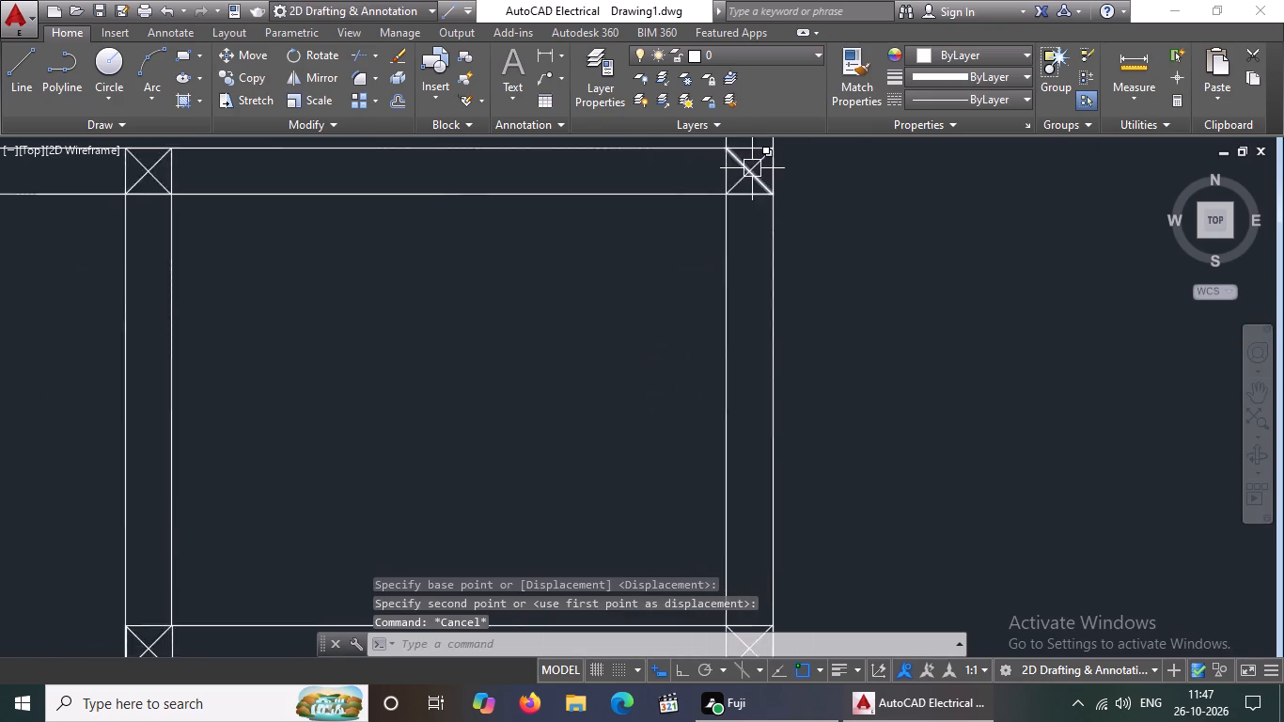
scroll(752, 172, "down", 2)
scroll(728, 371, "up", 4)
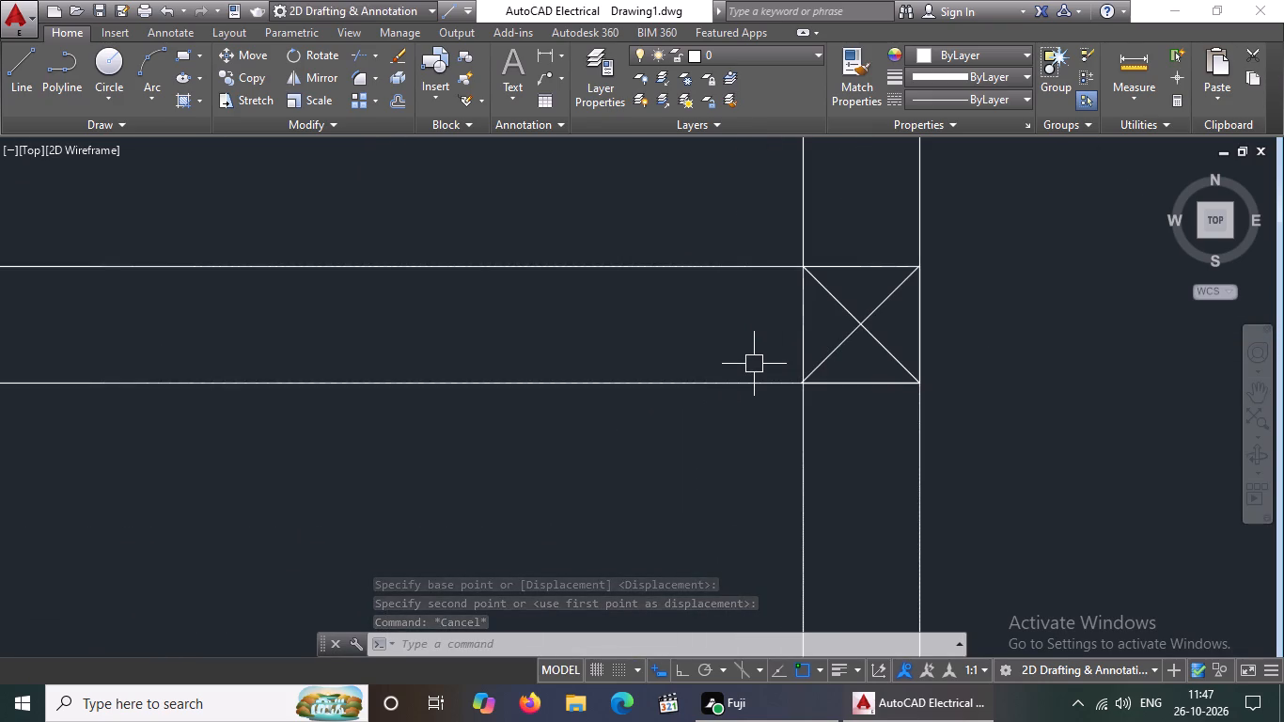
scroll(754, 364, "down", 2)
scroll(220, 331, "up", 3)
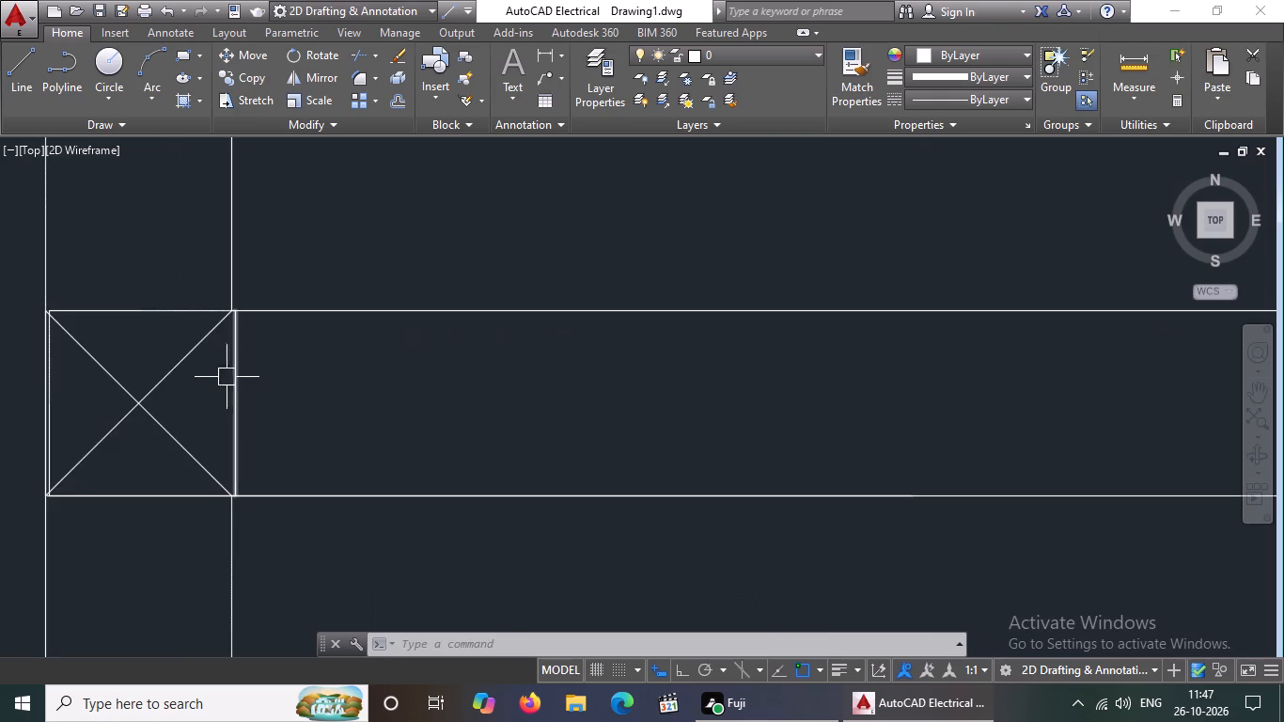
scroll(13, 290, "up", 2)
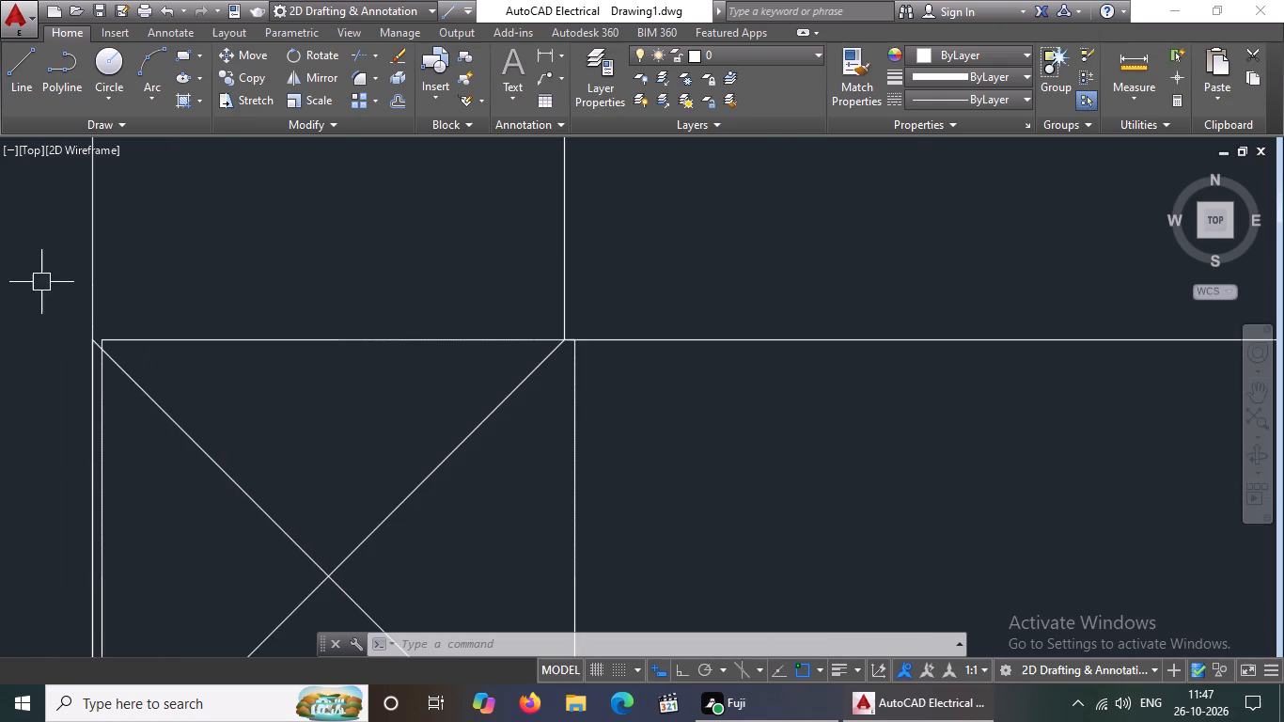
scroll(101, 302, "up", 2)
left_click_drag(30, 312, 49, 318)
scroll(314, 350, "up", 1)
scroll(314, 349, "down", 5)
scroll(625, 557, "down", 5)
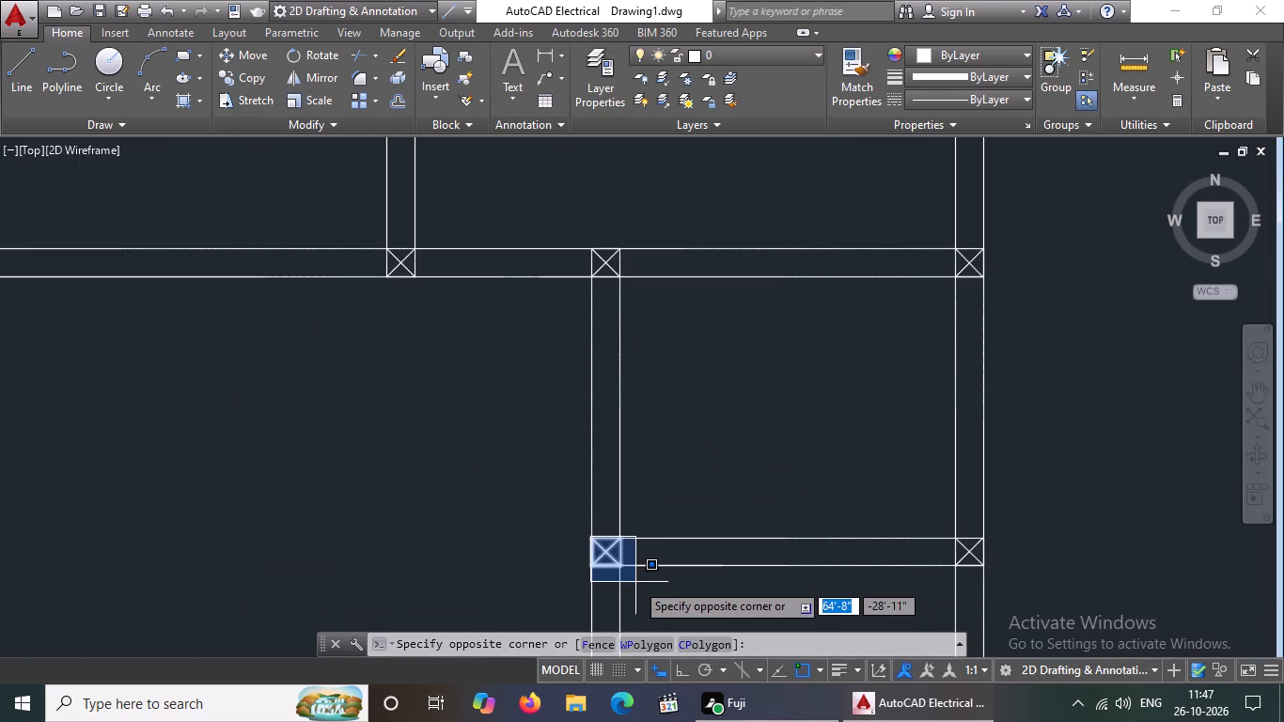
scroll(635, 581, "up", 2)
left_click(616, 561)
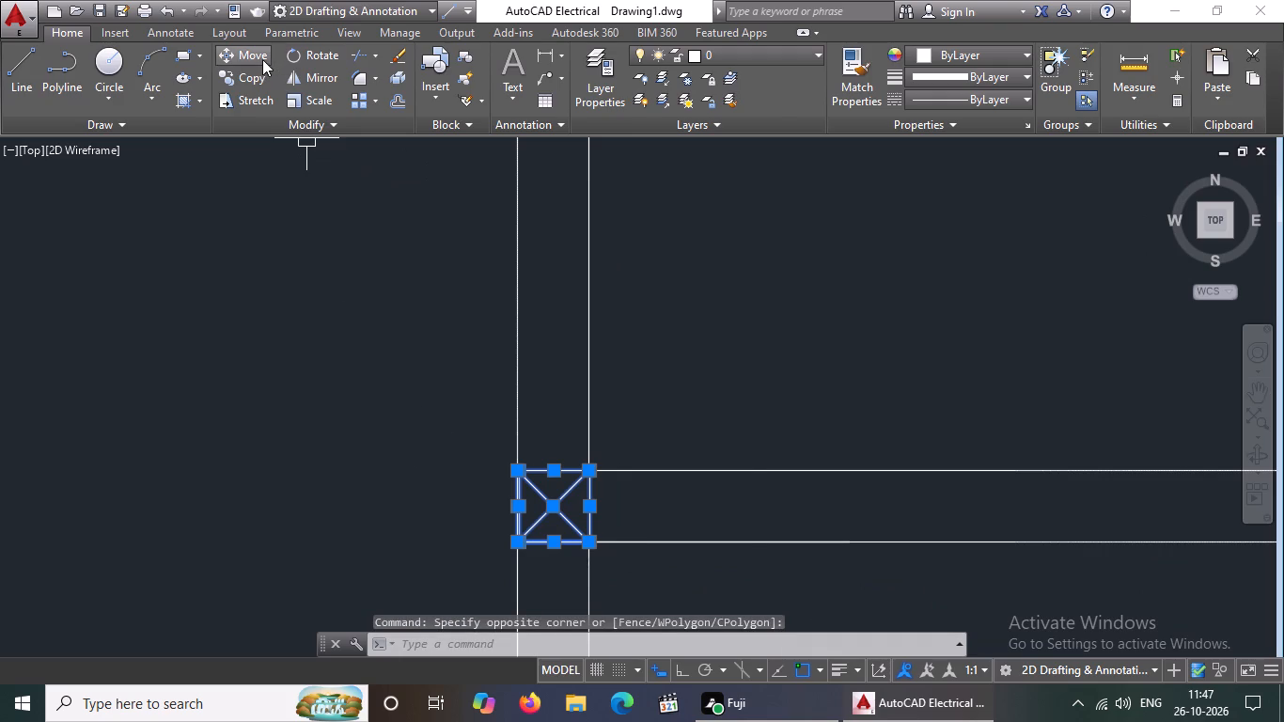
left_click(262, 58)
scroll(521, 521, "up", 4)
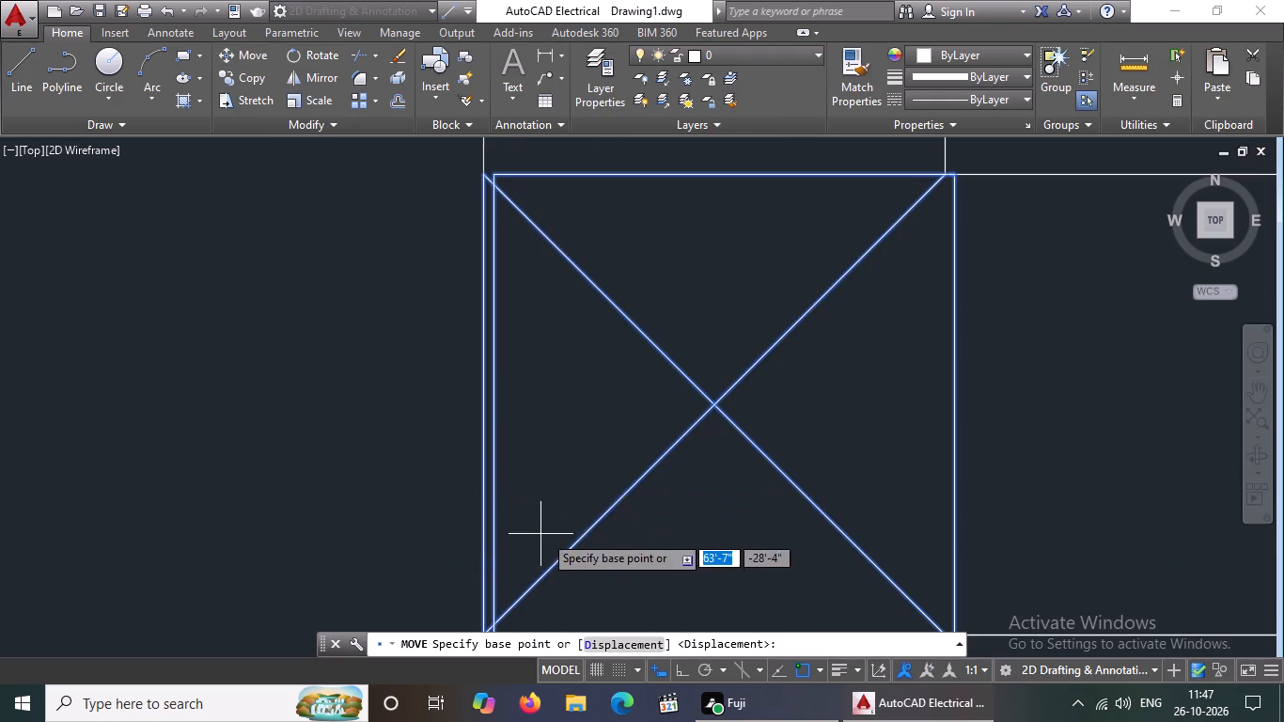
scroll(547, 508, "down", 2)
scroll(723, 551, "up", 2)
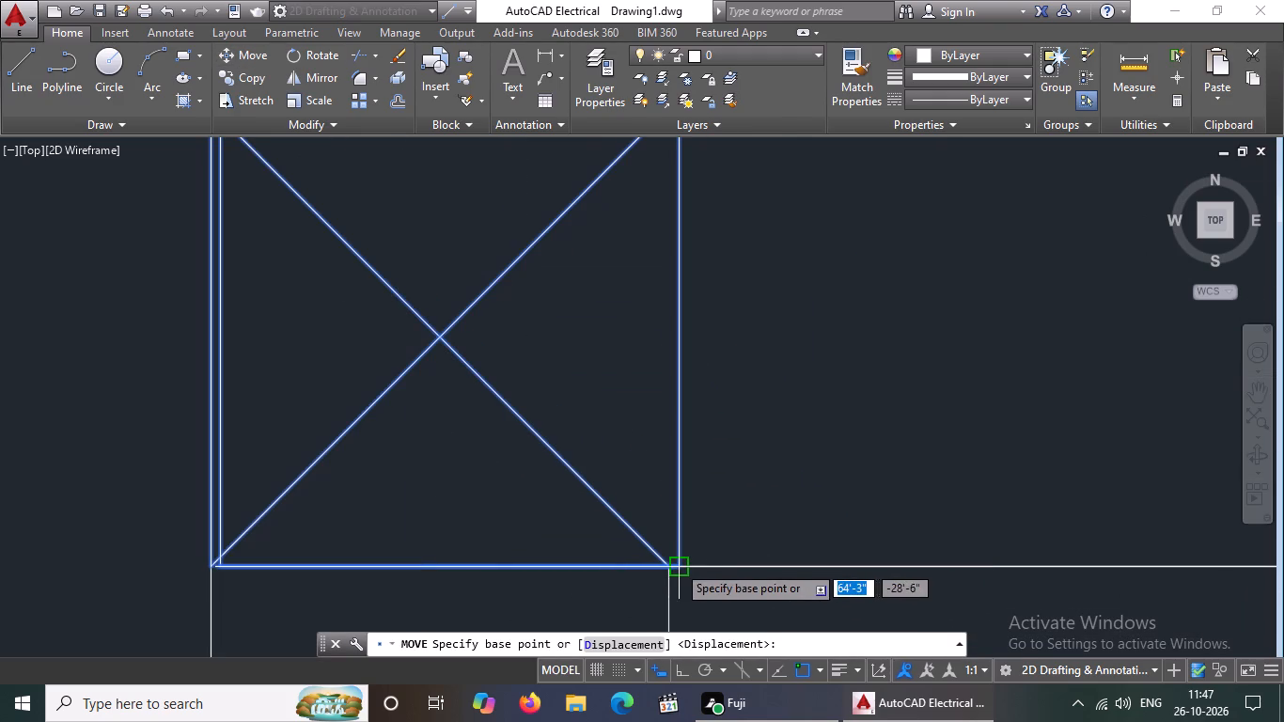
left_click(674, 566)
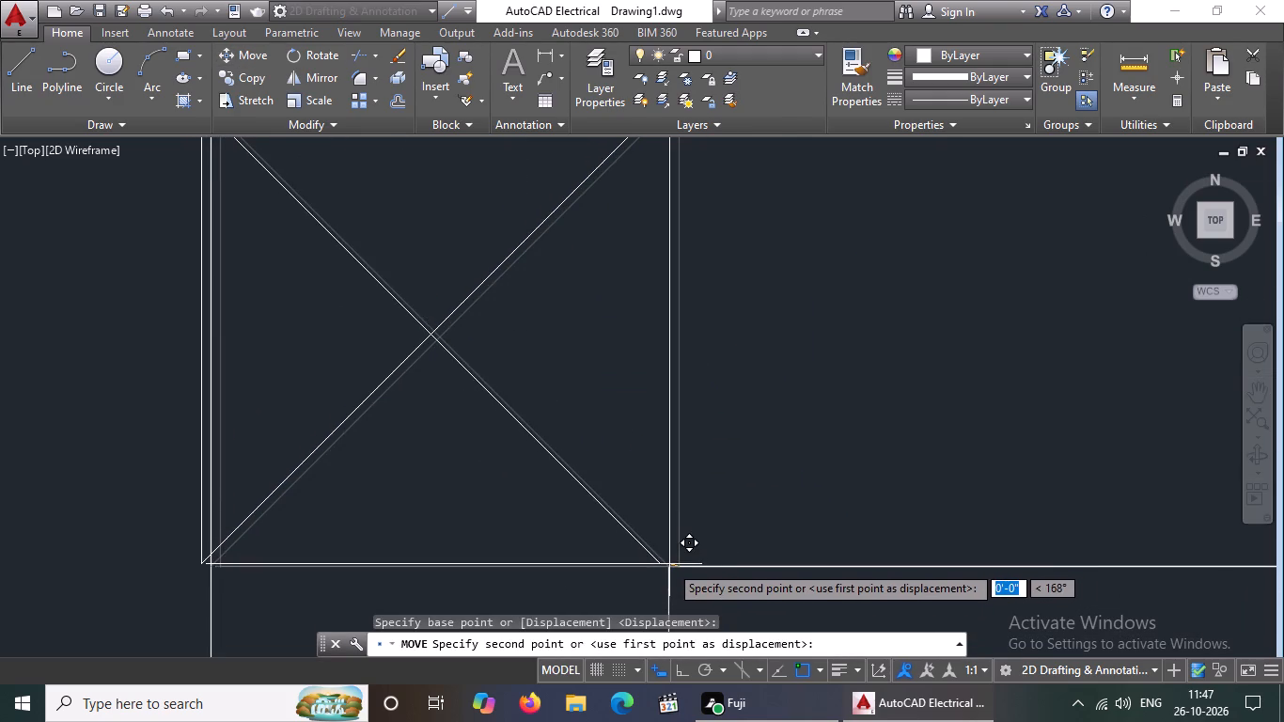
left_click(669, 569)
key("Escape")
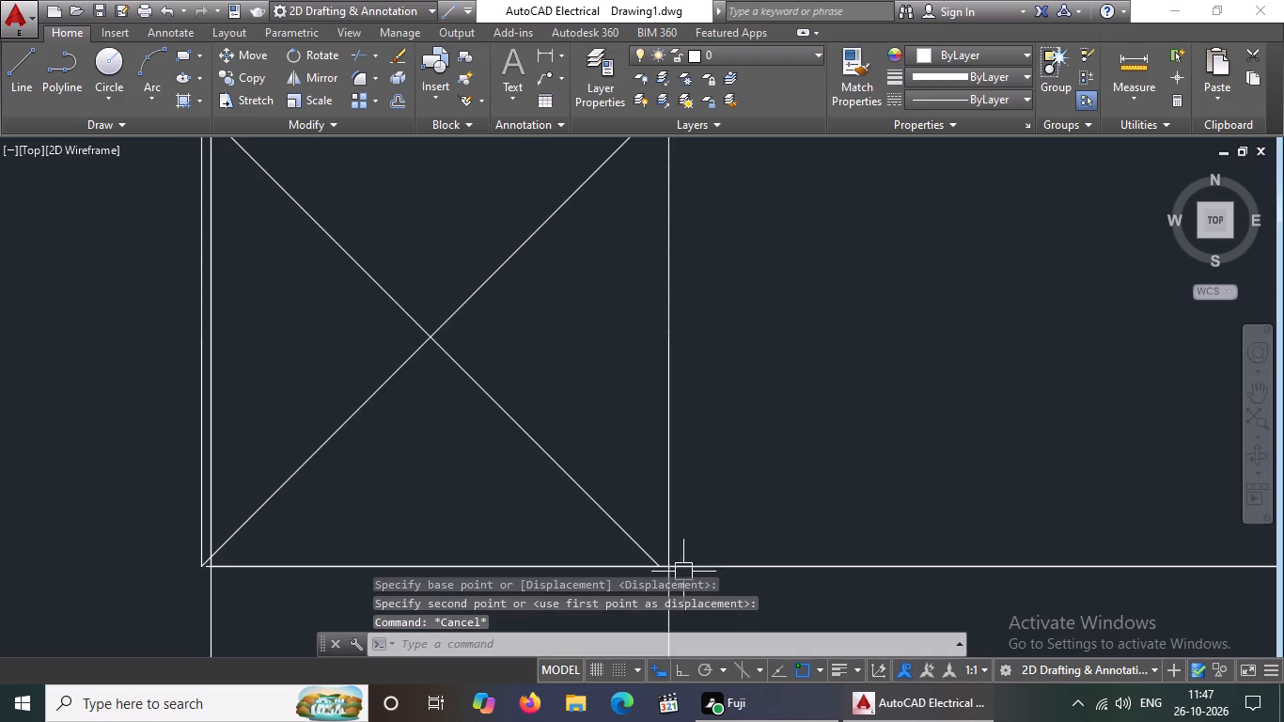
Erase both misaligned diagonals and the stray vertical line along the west side of that column outline.
left_click(574, 477)
key("Delete")
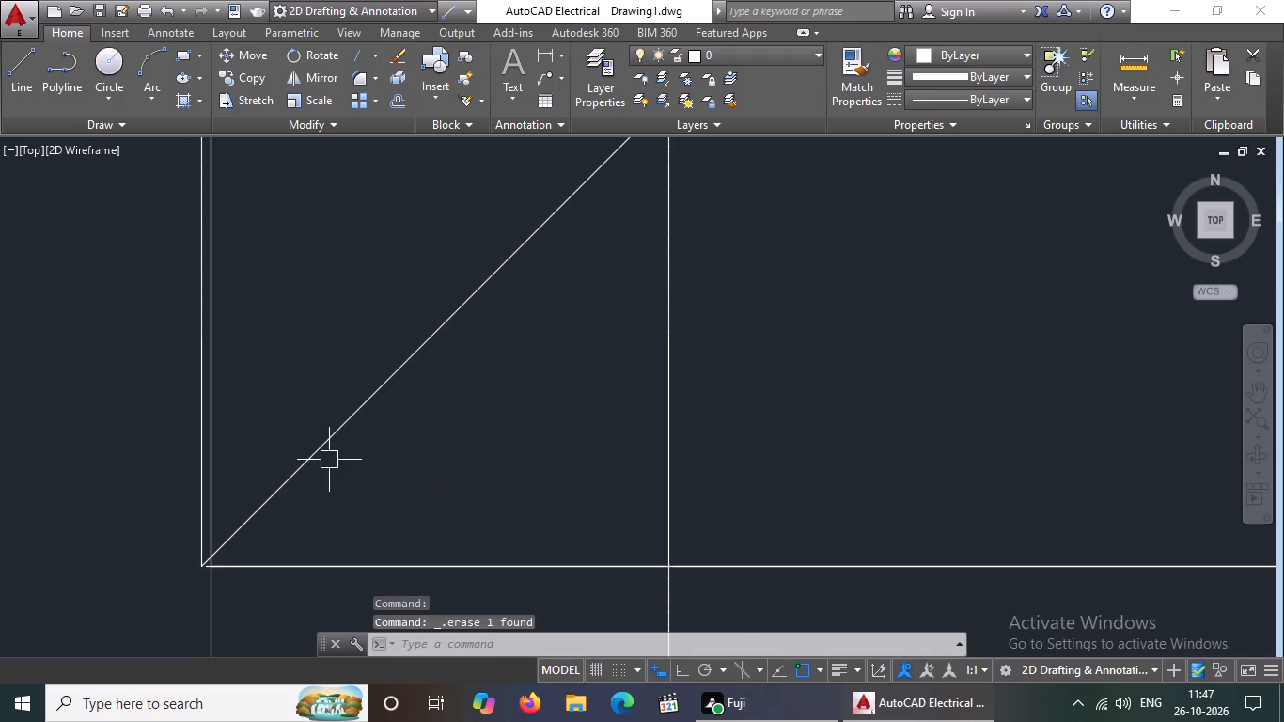
left_click(304, 452)
key("Delete")
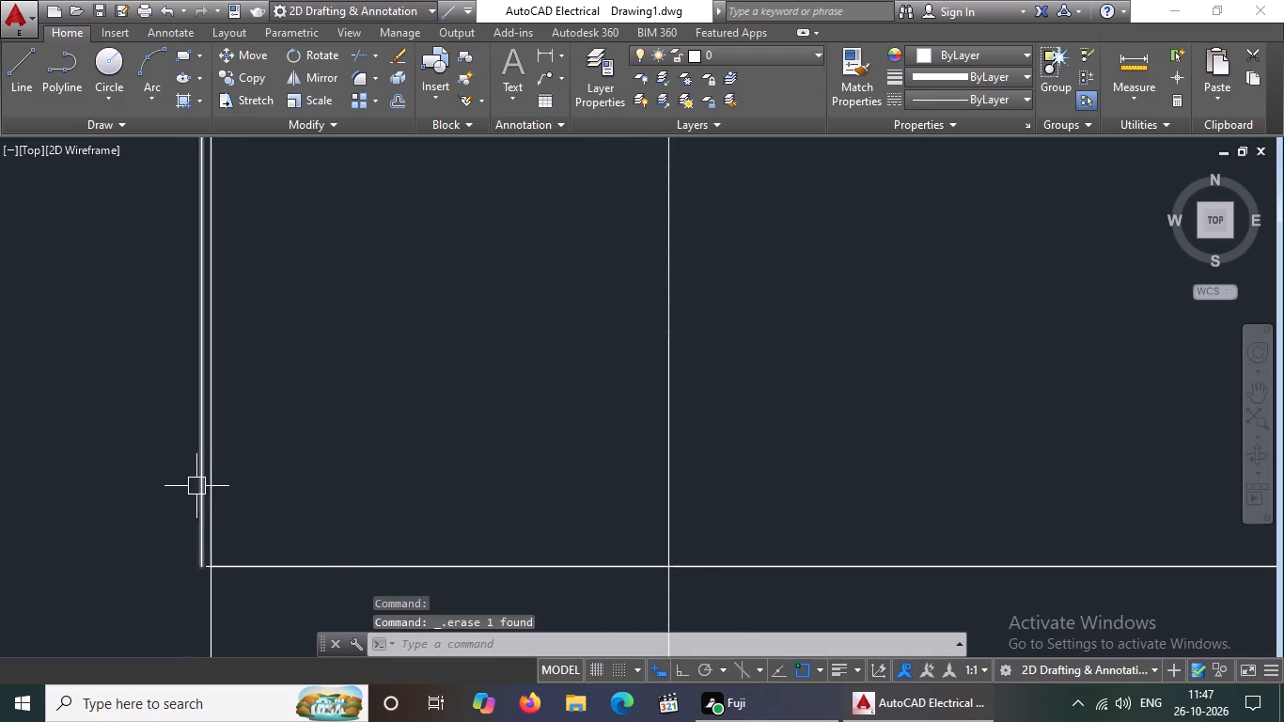
left_click(197, 485)
key("Delete")
scroll(203, 551, "down", 2)
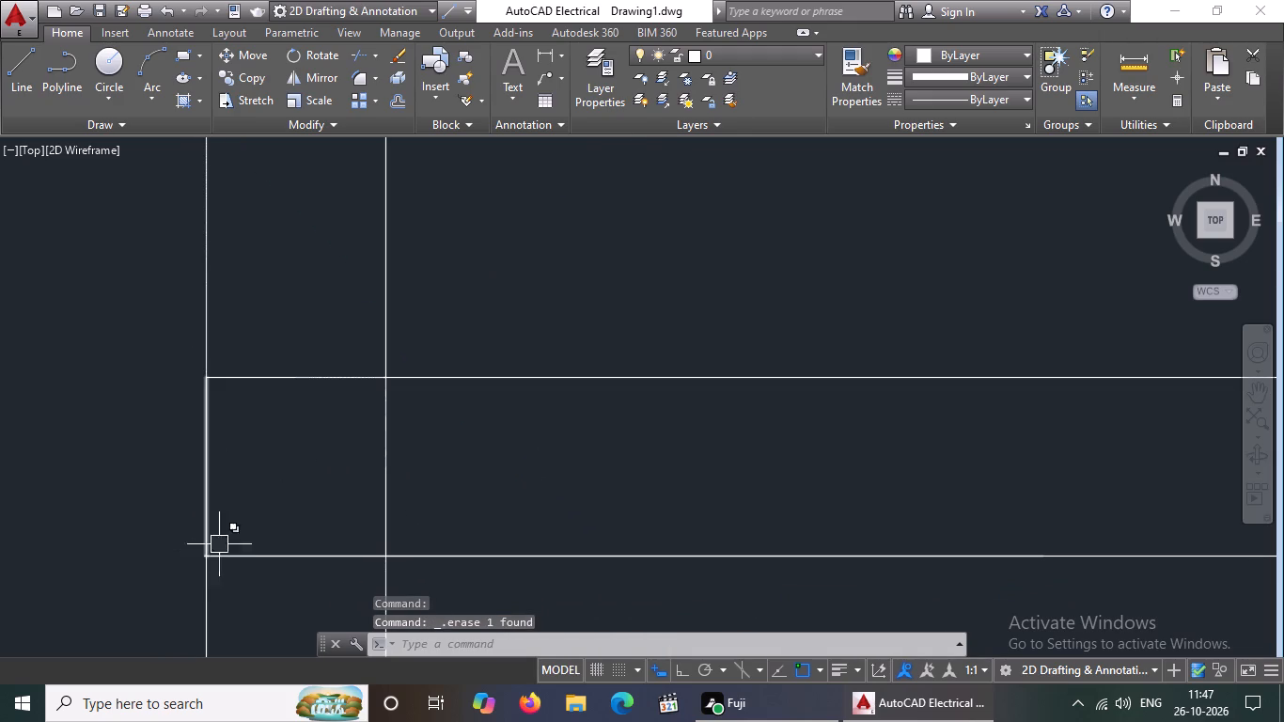
scroll(290, 466, "up", 2)
scroll(292, 463, "down", 3)
key("Escape")
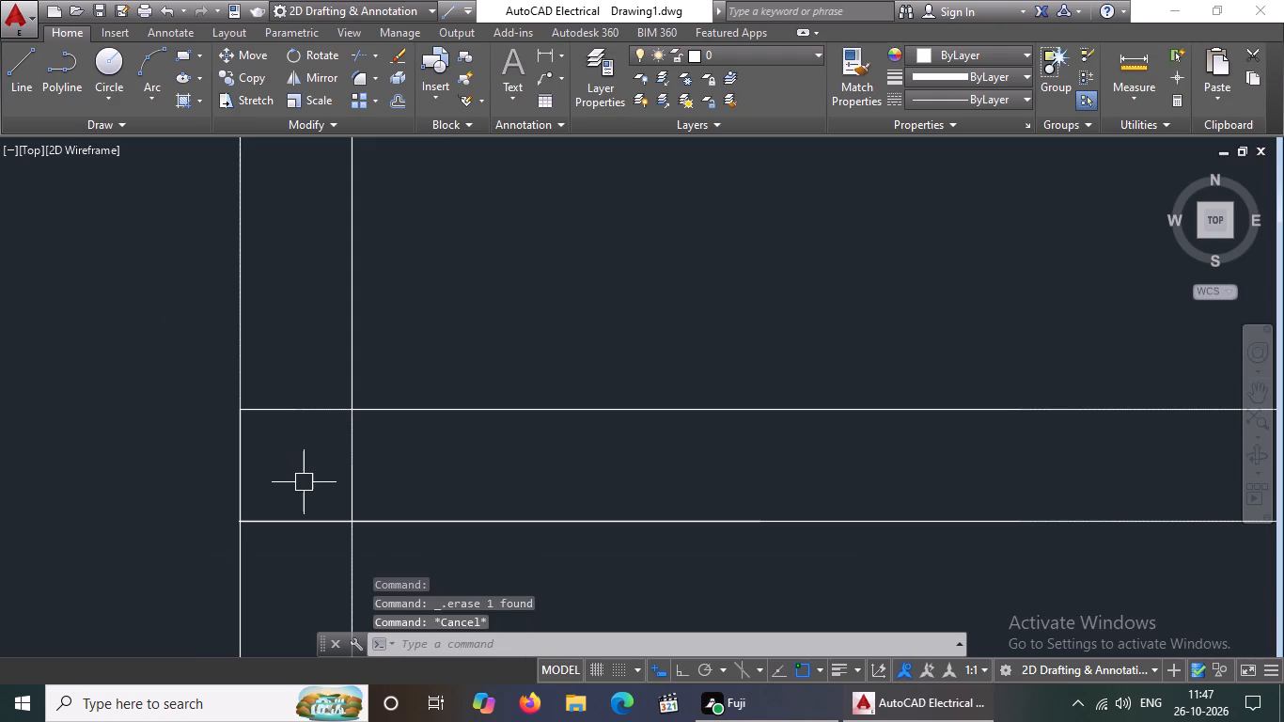
type("TR")
key("Escape")
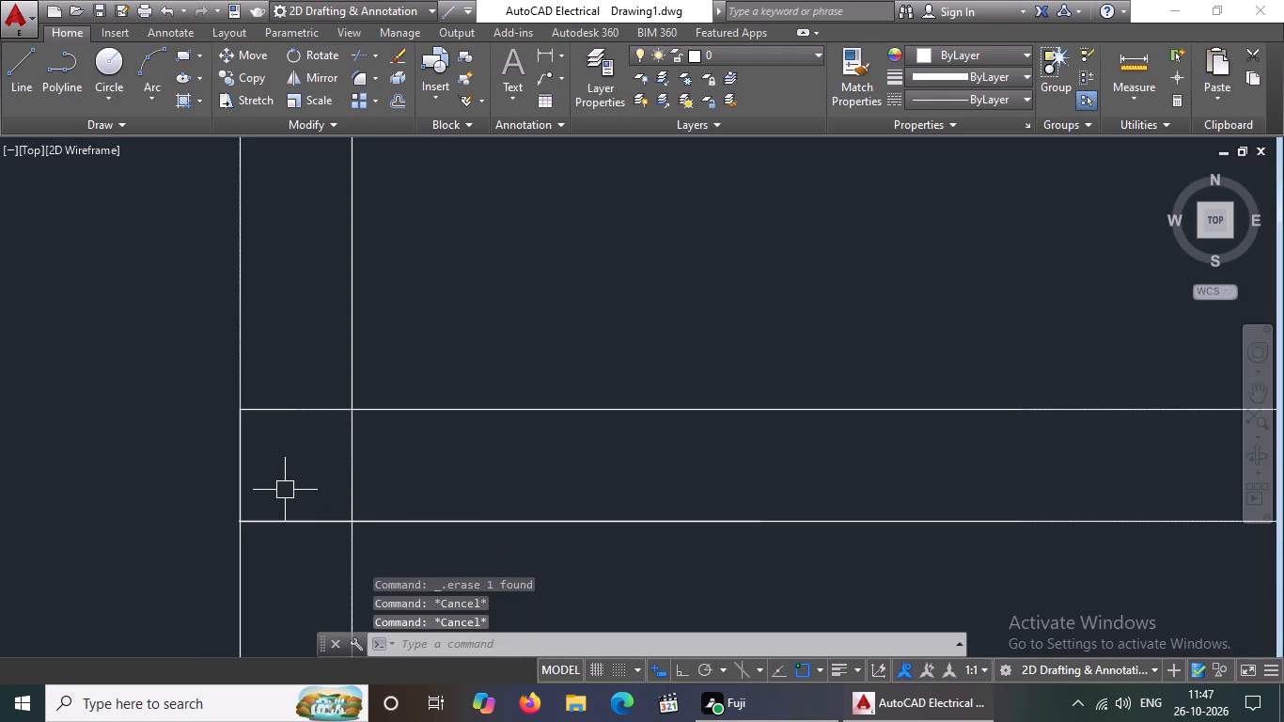
Draw two crossing diagonal lines between opposite corners of that column outline.
key("l")
key("Return")
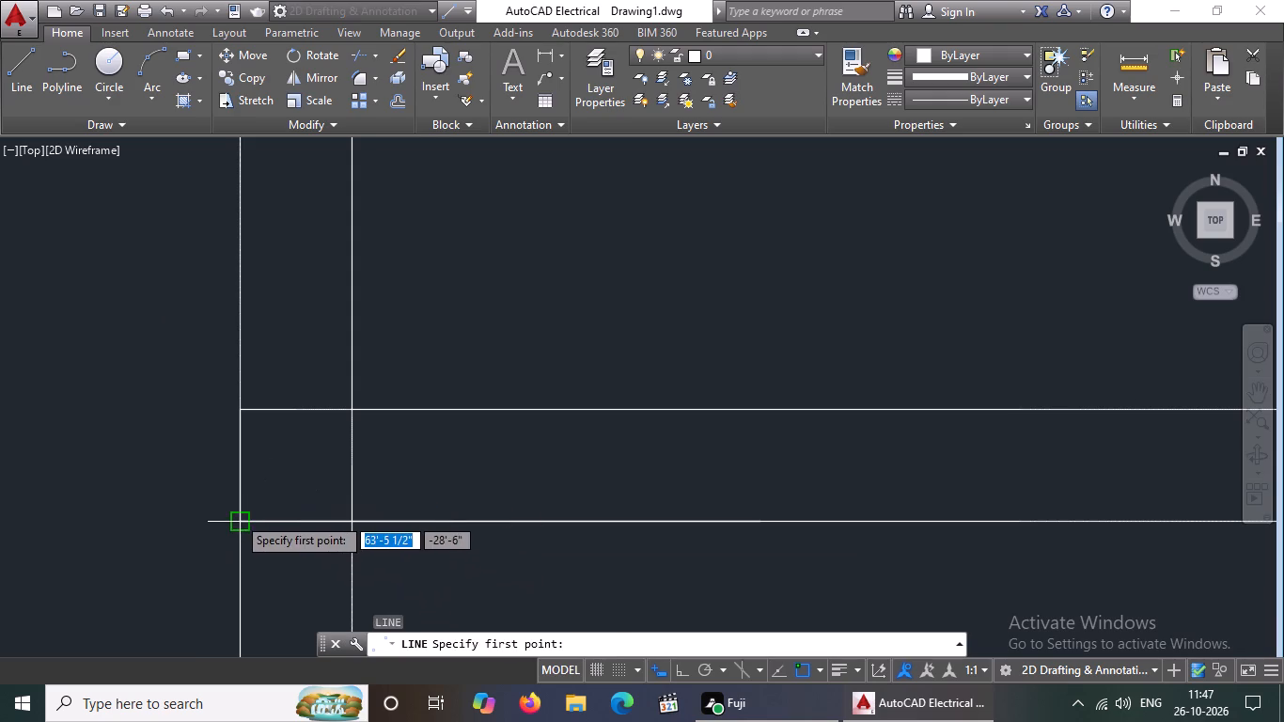
left_click(237, 515)
left_click(352, 409)
key("Return")
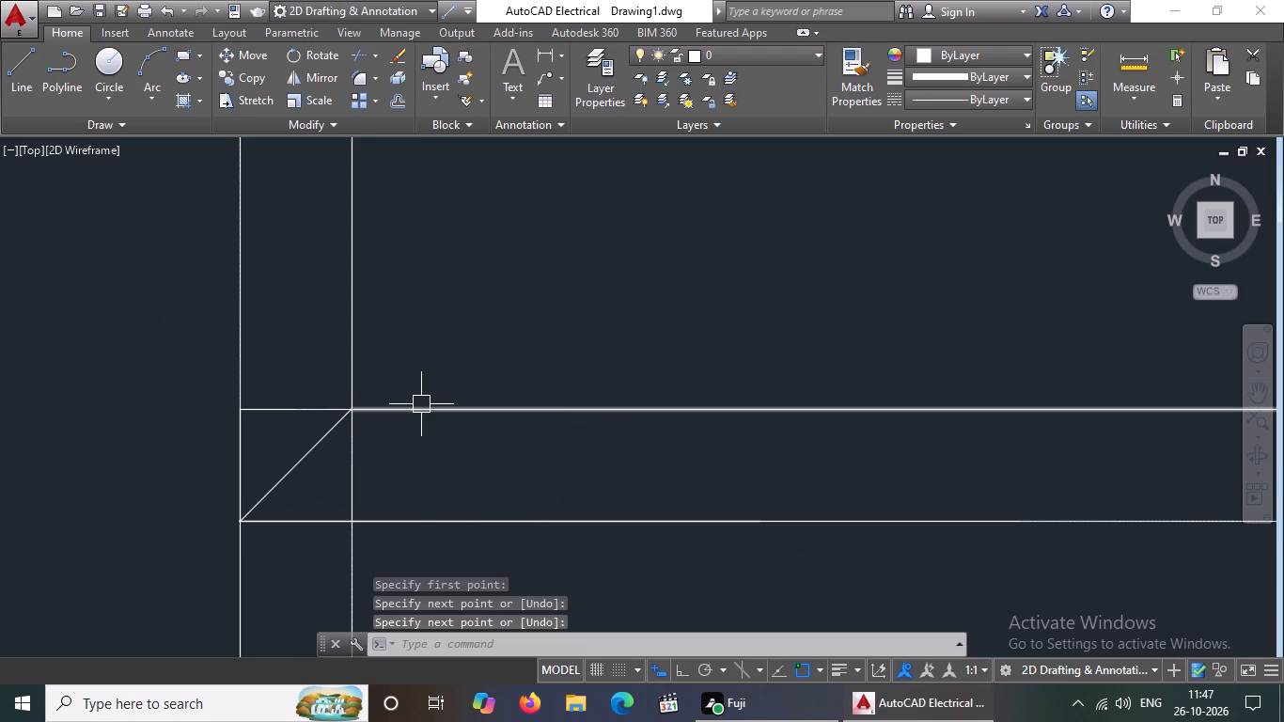
key("l")
key("Return")
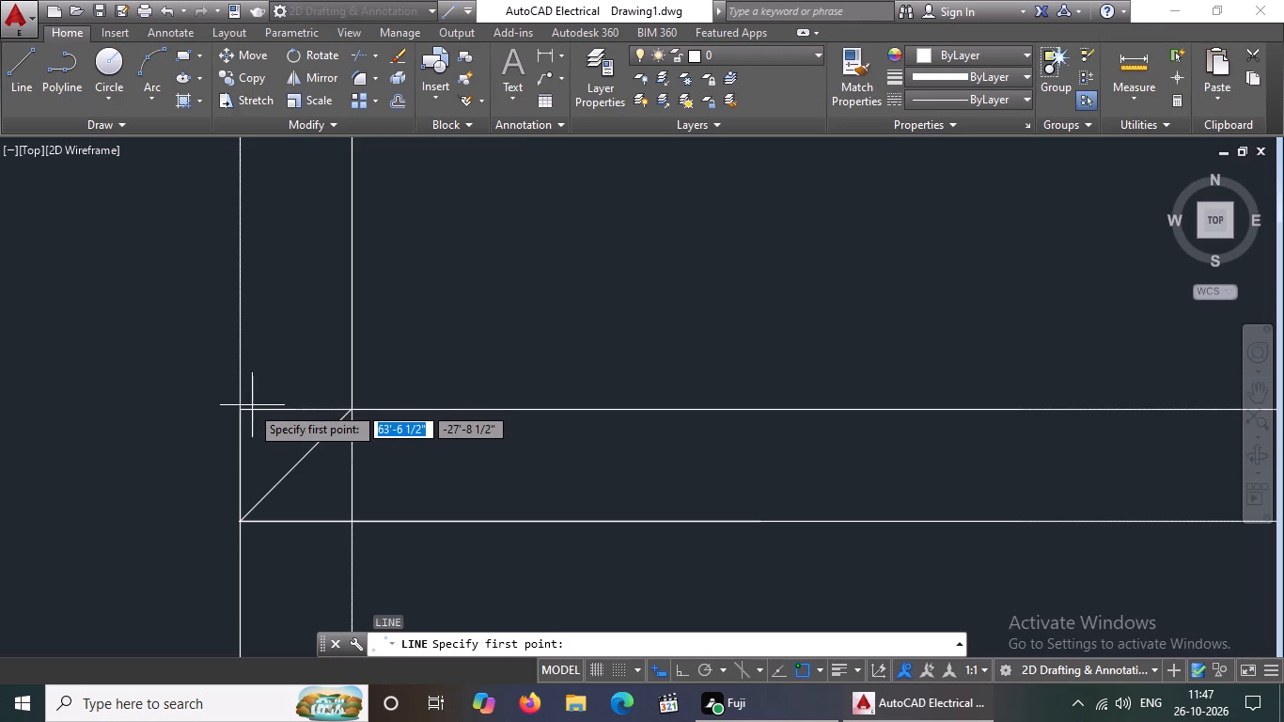
left_click_drag(243, 409, 271, 440)
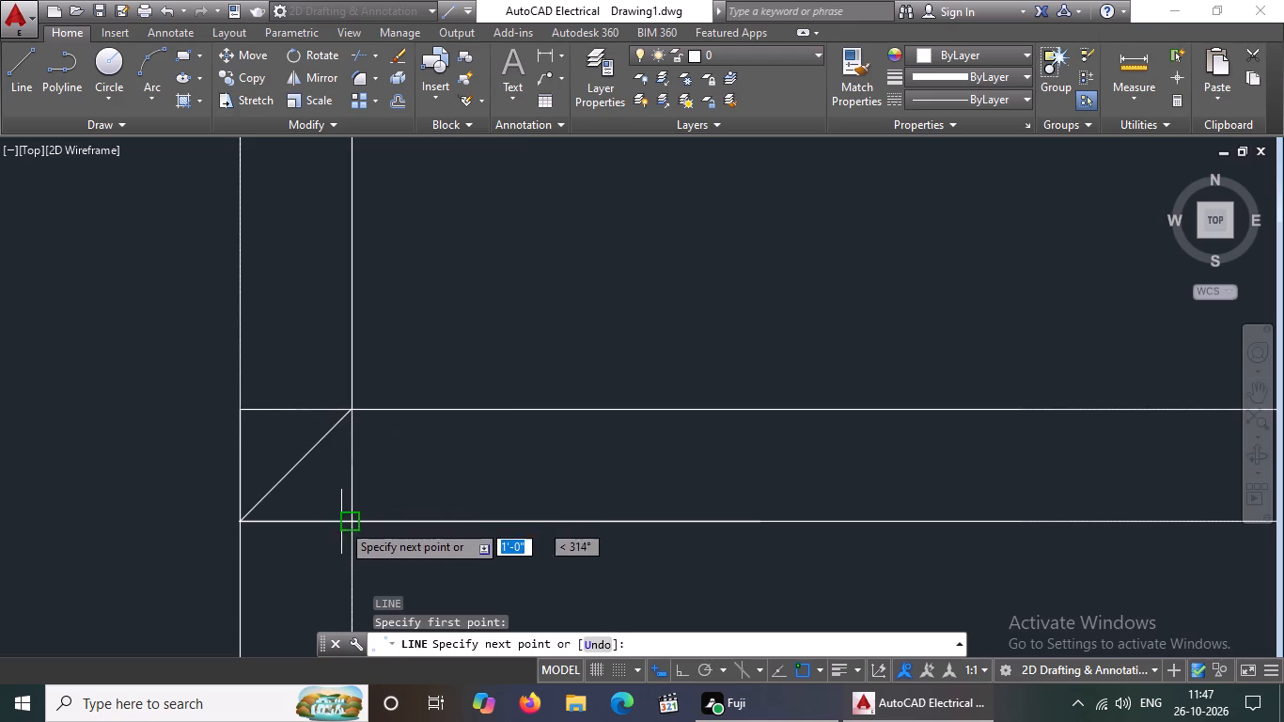
left_click_drag(352, 518, 372, 567)
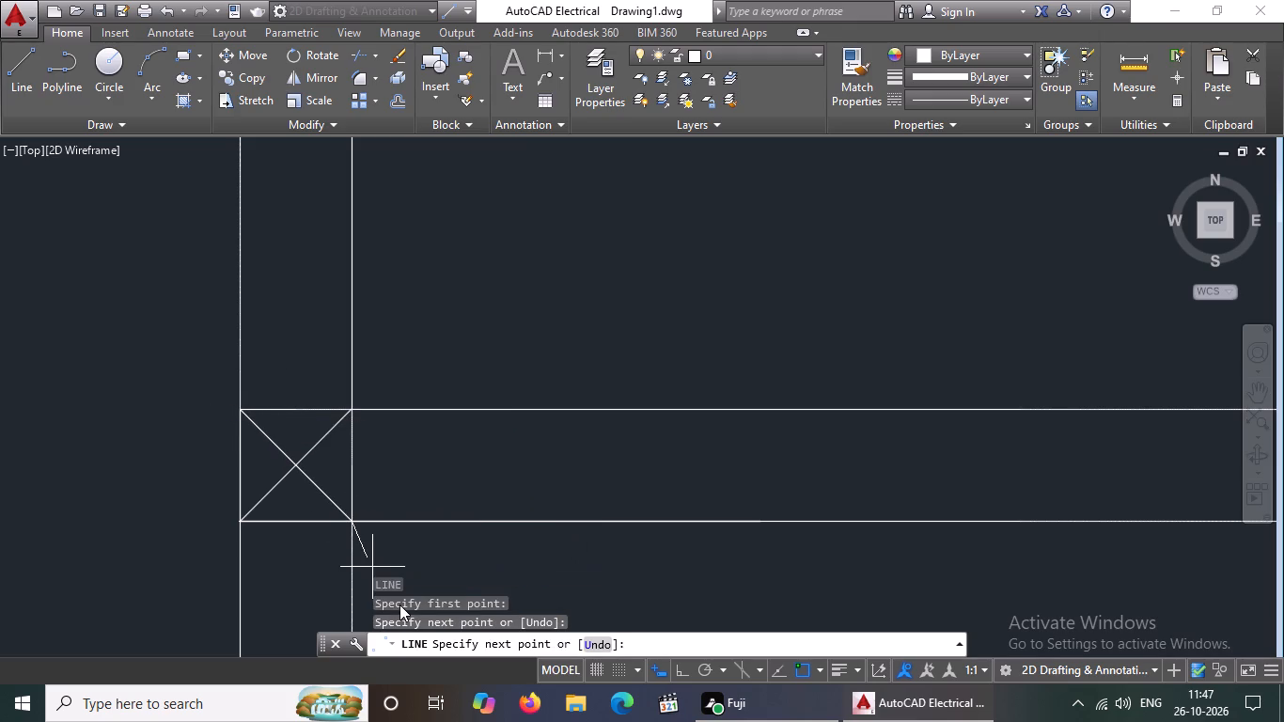
key("Return")
Draw two crossing diagonals in the column outline where the small eastern rooms' west wall meets their south wall.
scroll(226, 569, "down", 3)
middle_click_drag(387, 523, 514, 303)
scroll(516, 302, "down", 1)
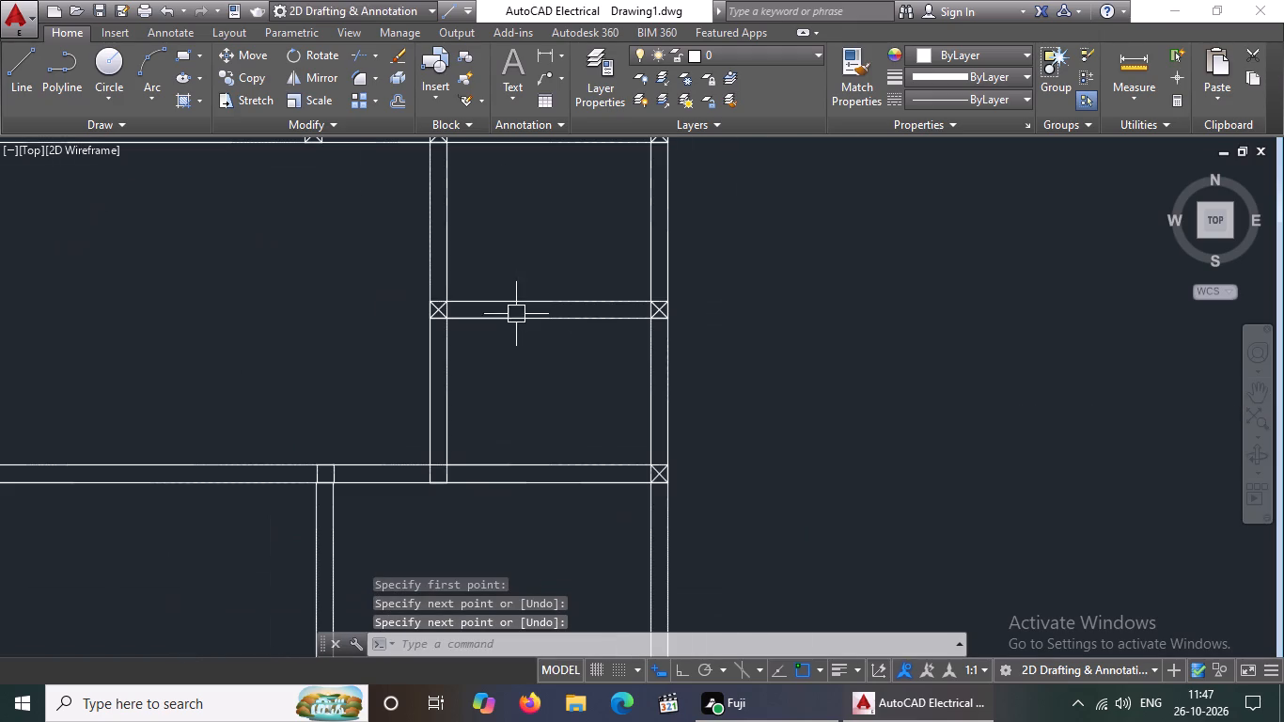
scroll(623, 459, "up", 5)
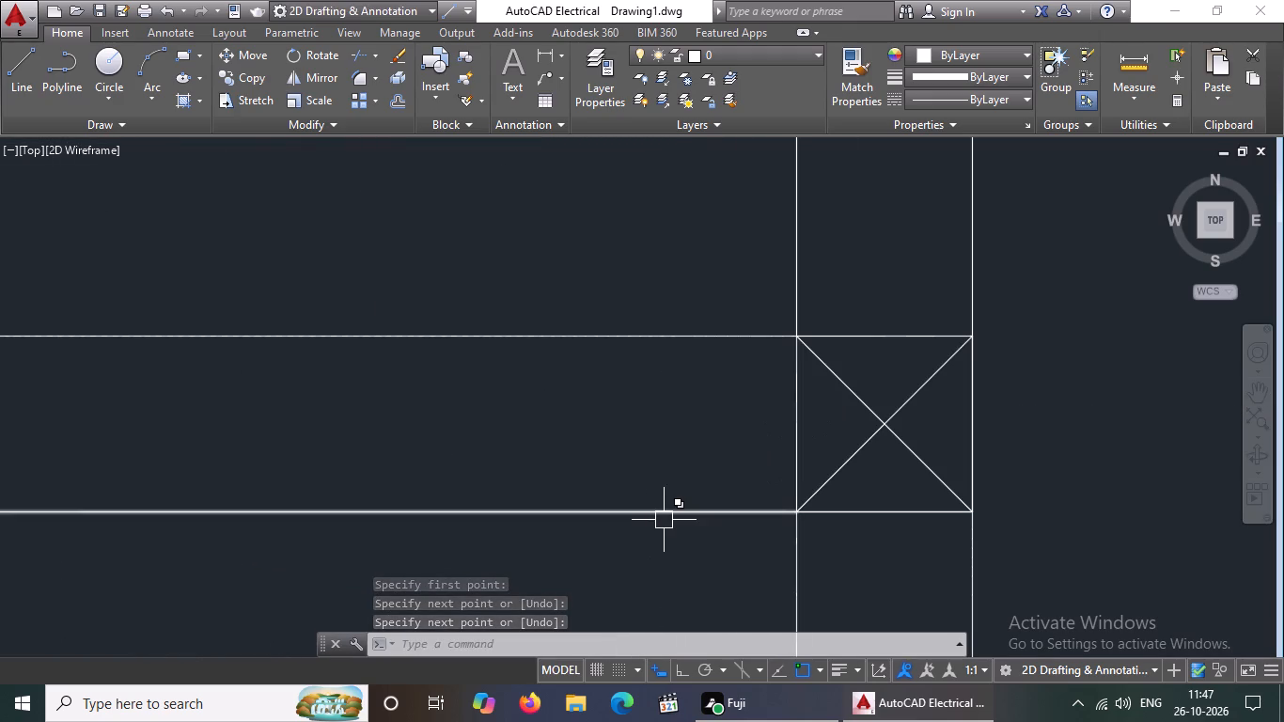
scroll(648, 430, "down", 3)
scroll(182, 410, "down", 3)
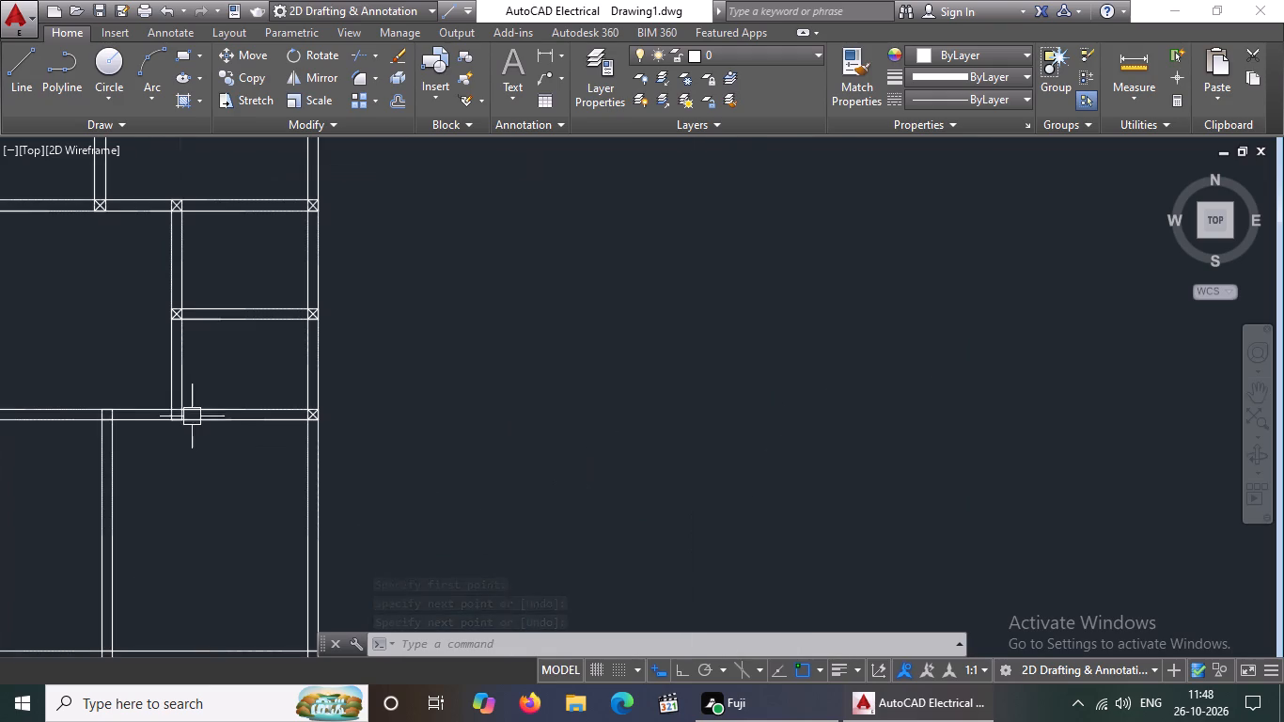
middle_click_drag(100, 377, 501, 399)
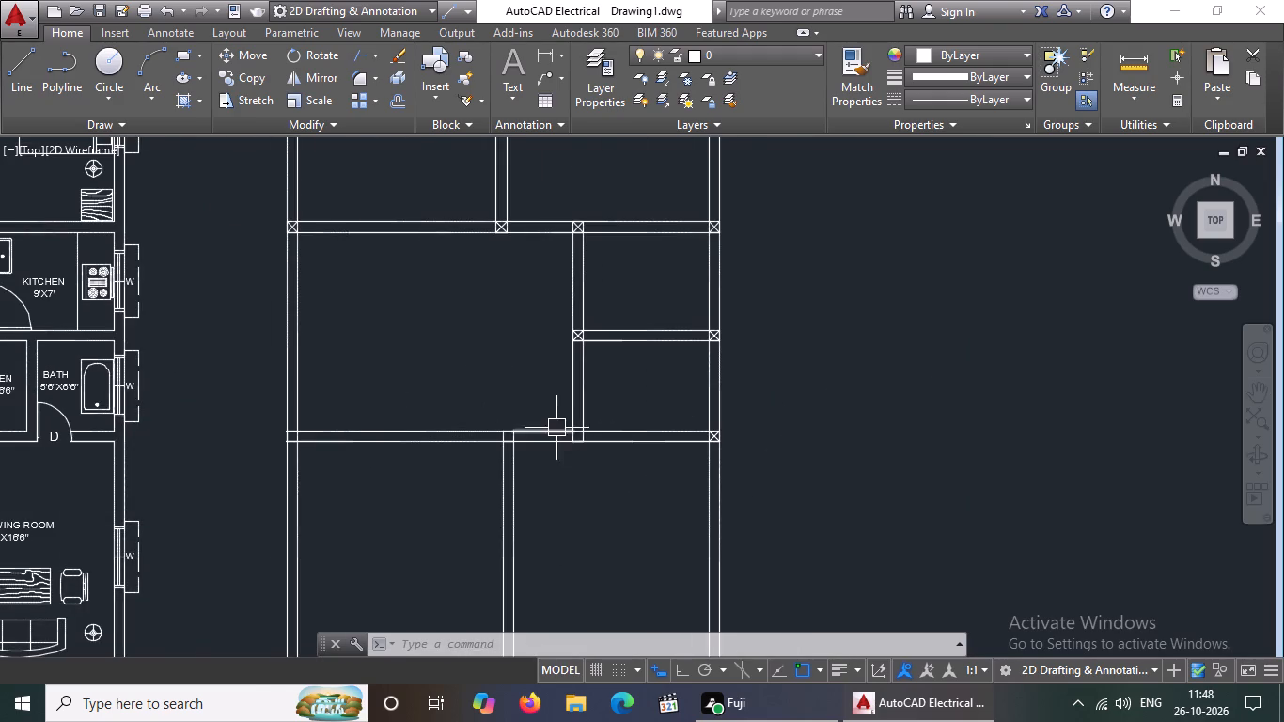
scroll(556, 428, "up", 4)
key("l")
key("Return")
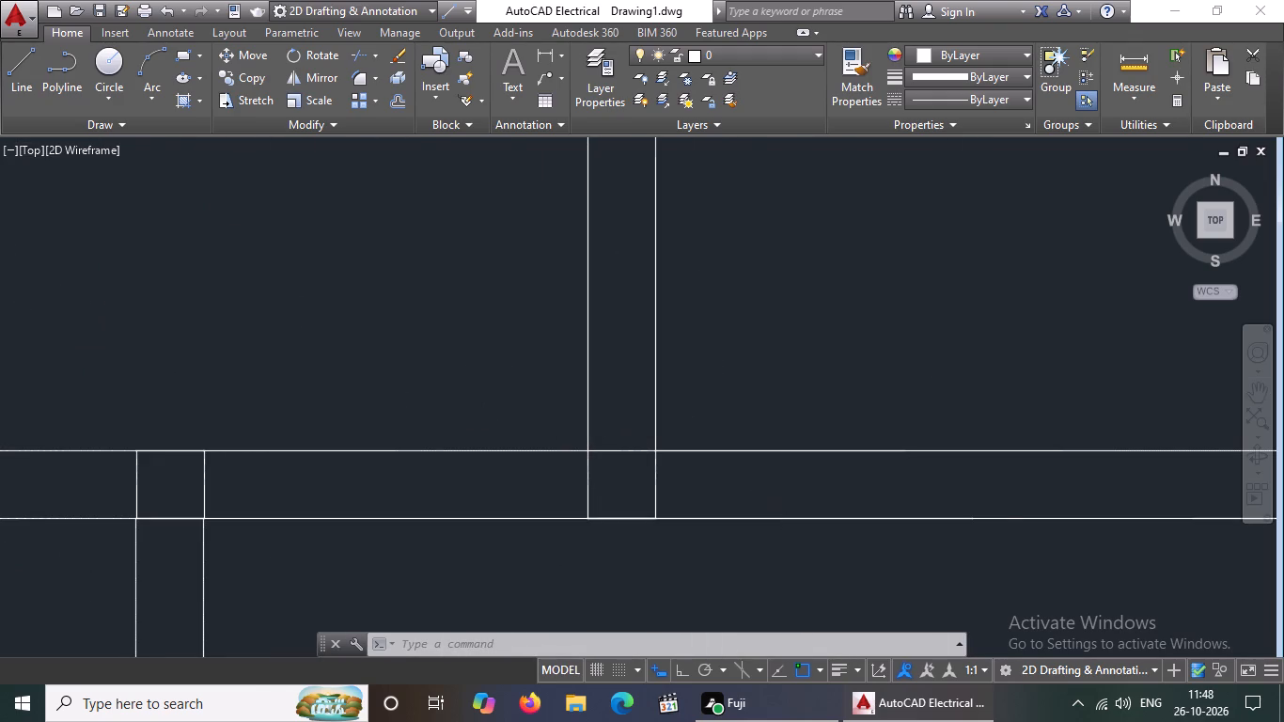
left_click(590, 519)
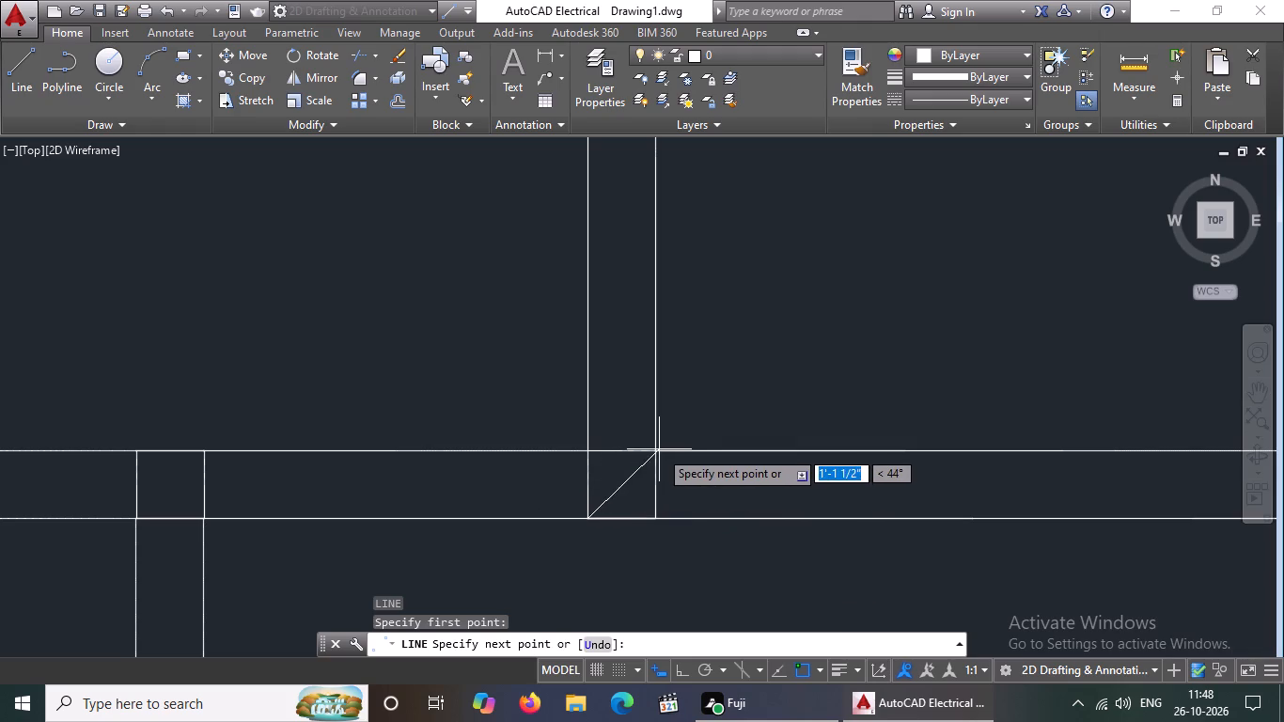
left_click(655, 449)
key("Return")
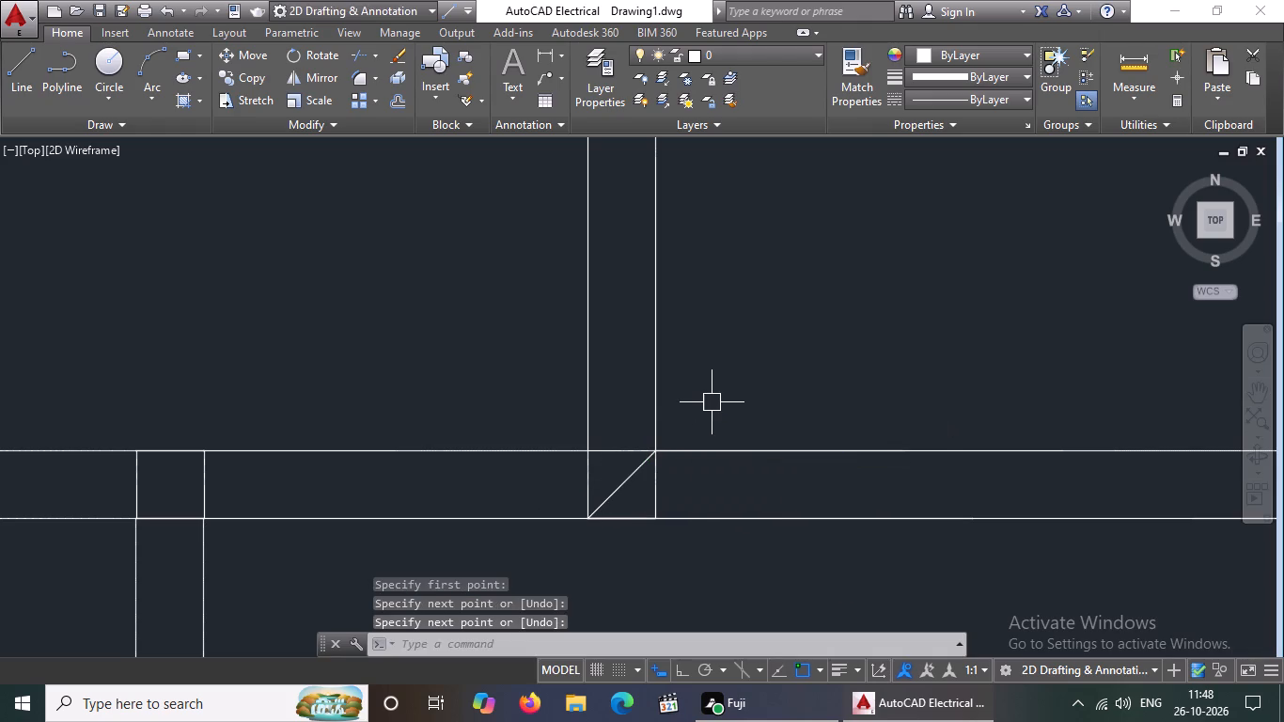
key("l")
key("Return")
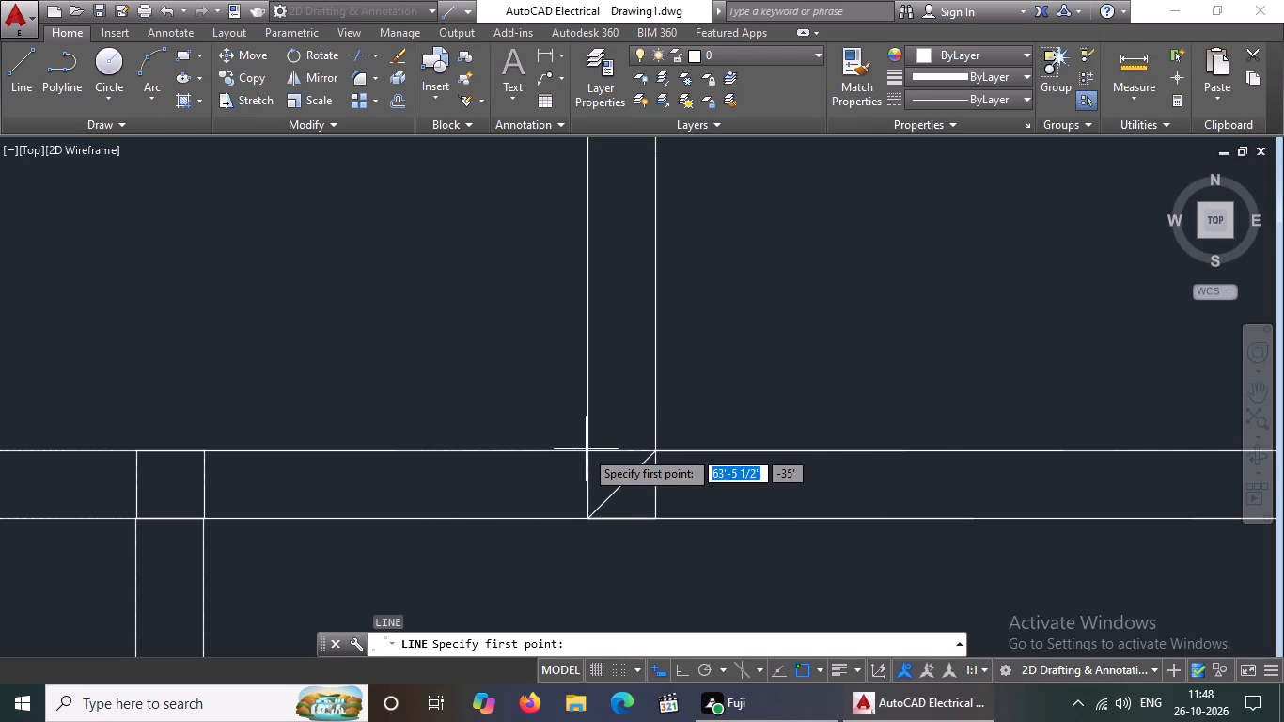
left_click_drag(588, 451, 597, 462)
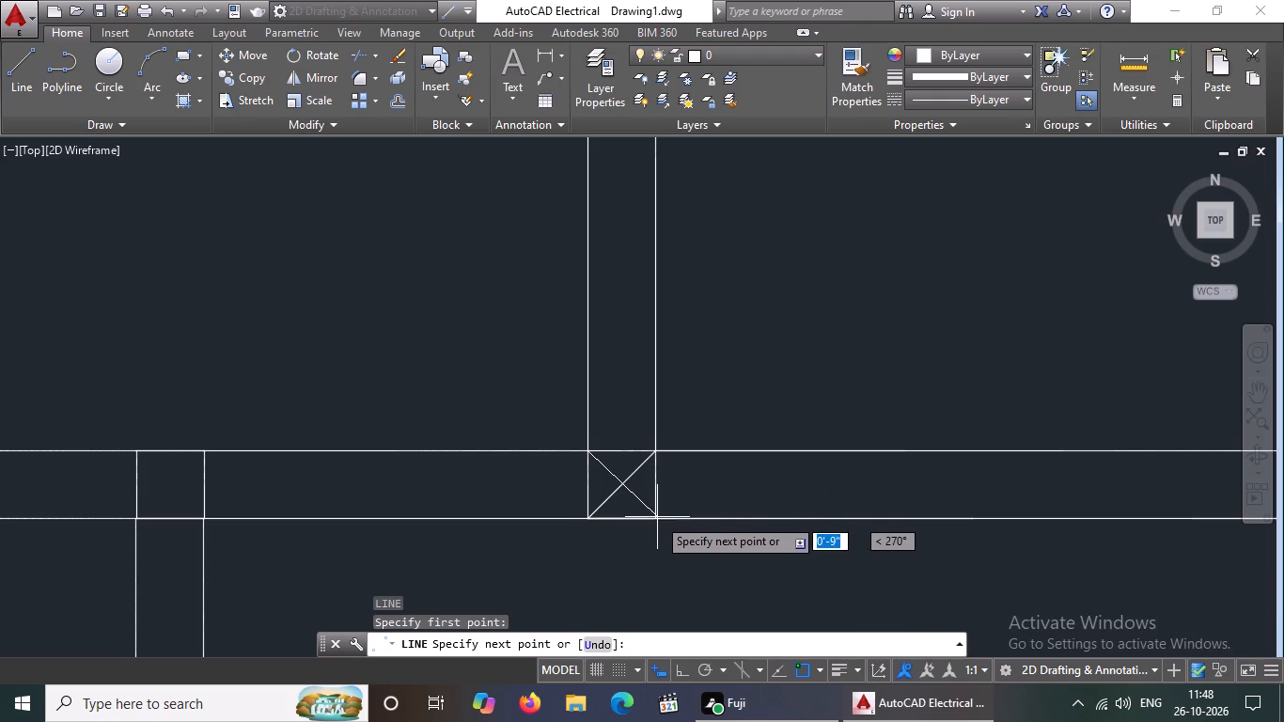
left_click_drag(654, 516, 660, 534)
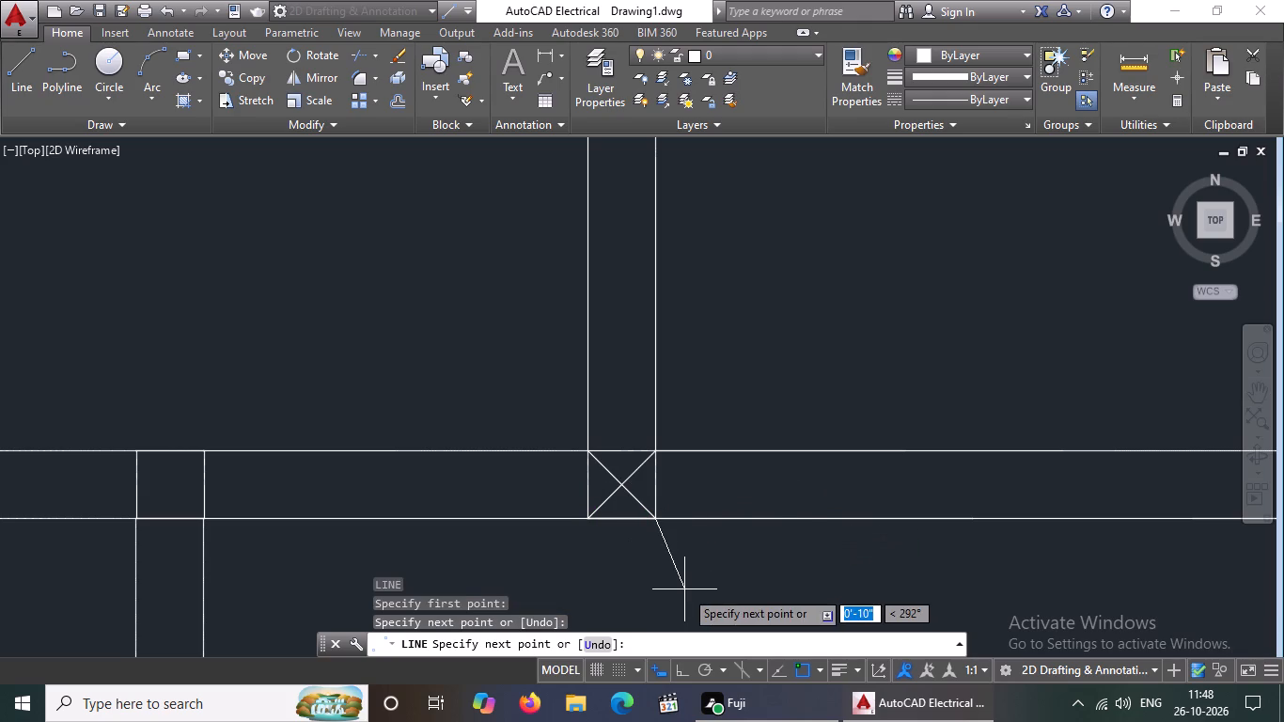
key("Return")
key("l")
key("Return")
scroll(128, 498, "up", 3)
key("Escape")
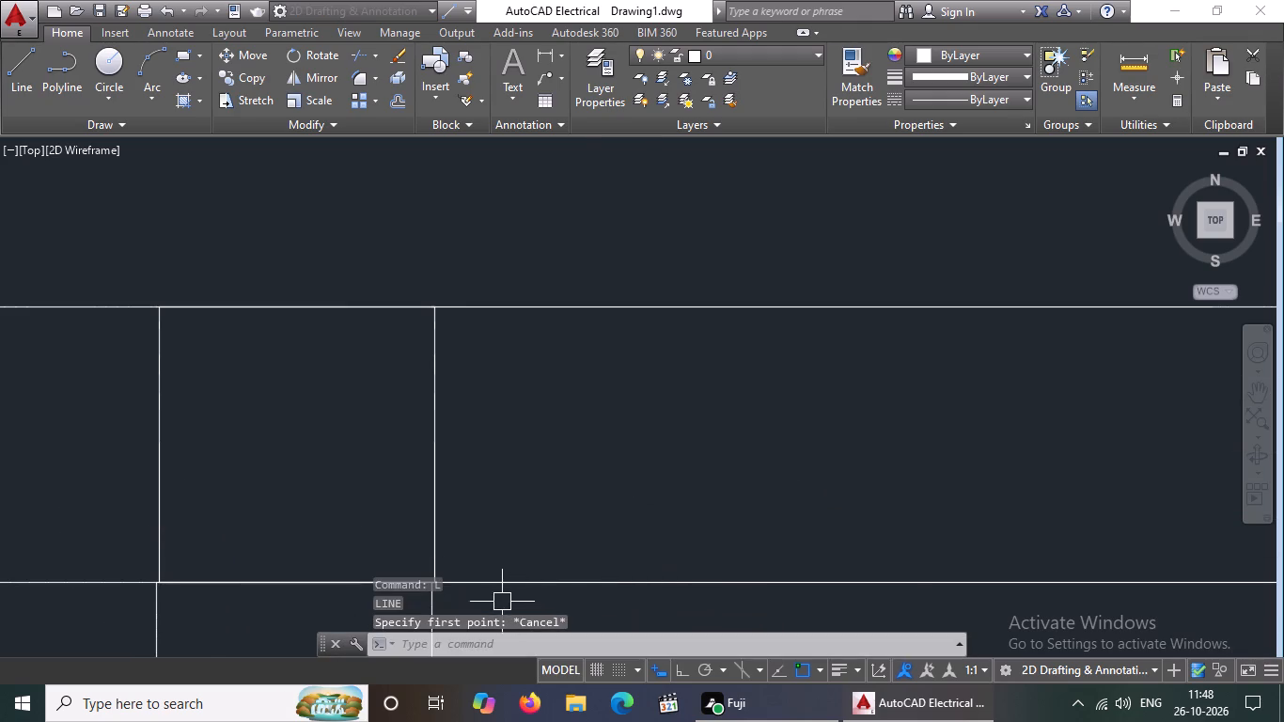
Move the column outline atop the two southern rooms' partition so its southwest corner sits on the wall lines' intersection.
left_click(130, 256)
scroll(134, 304, "down", 4)
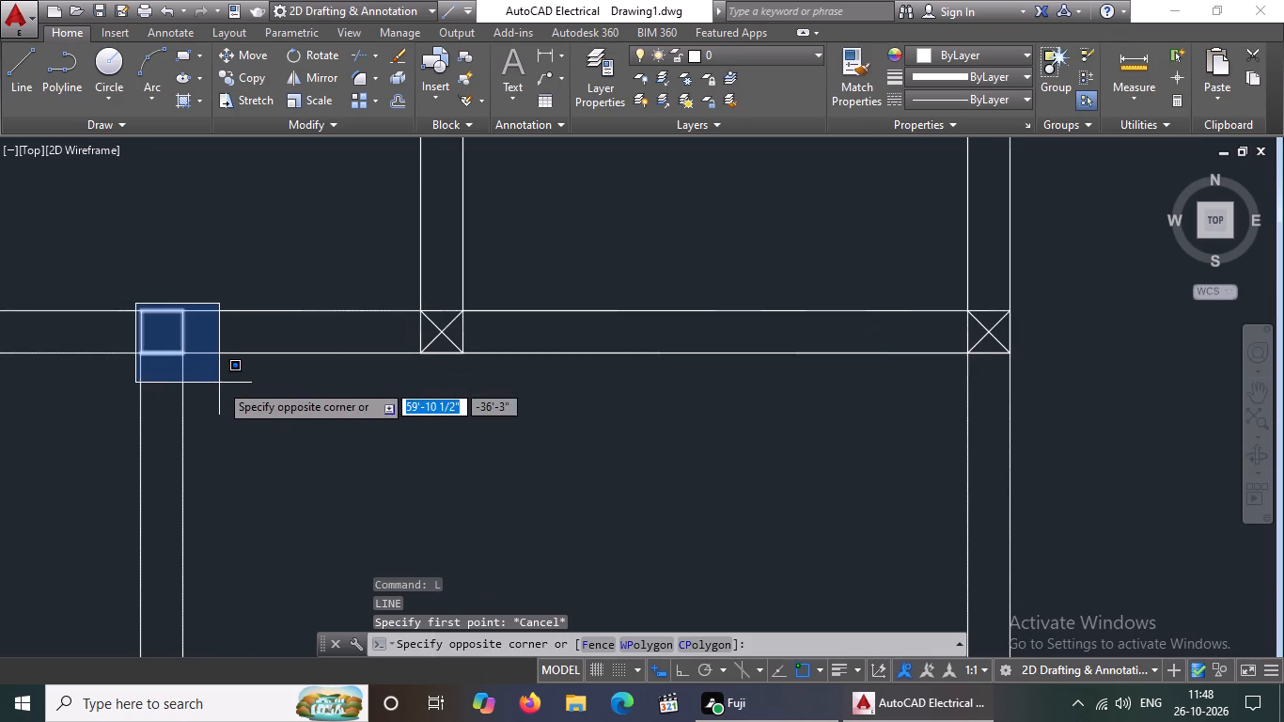
left_click(216, 382)
scroll(75, 239, "up", 2)
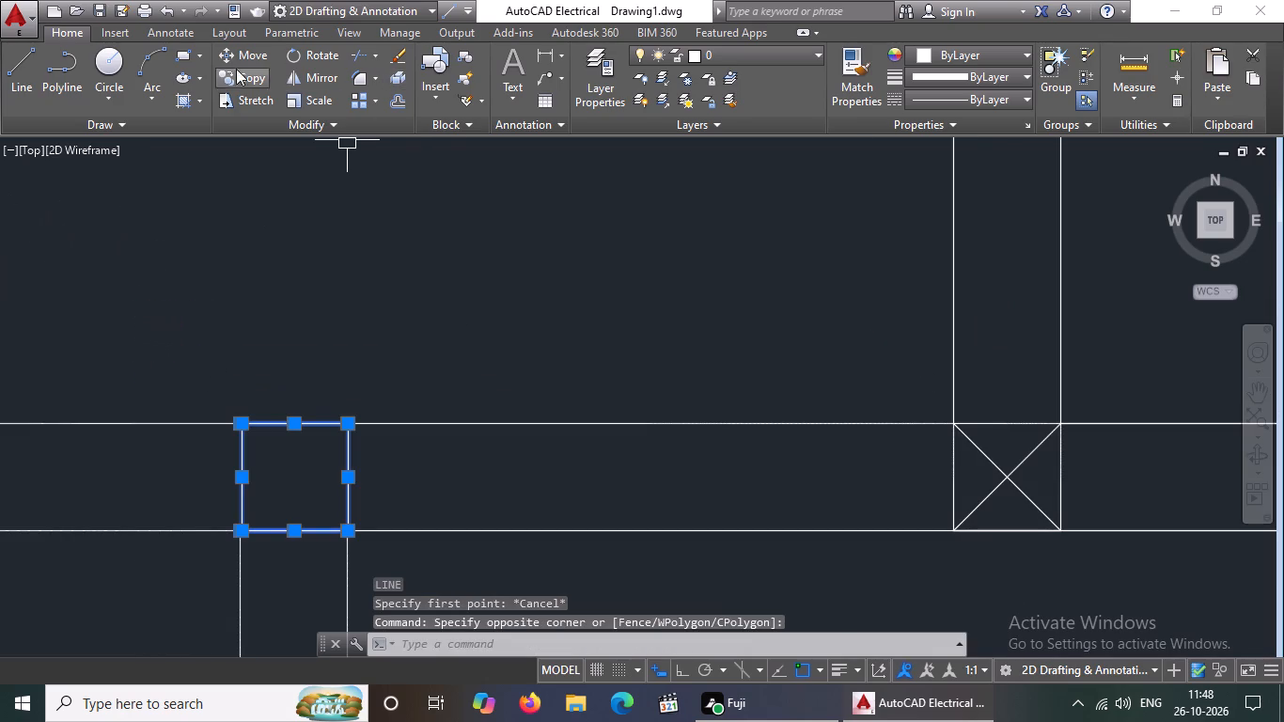
left_click_drag(237, 49, 238, 57)
scroll(246, 526, "up", 4)
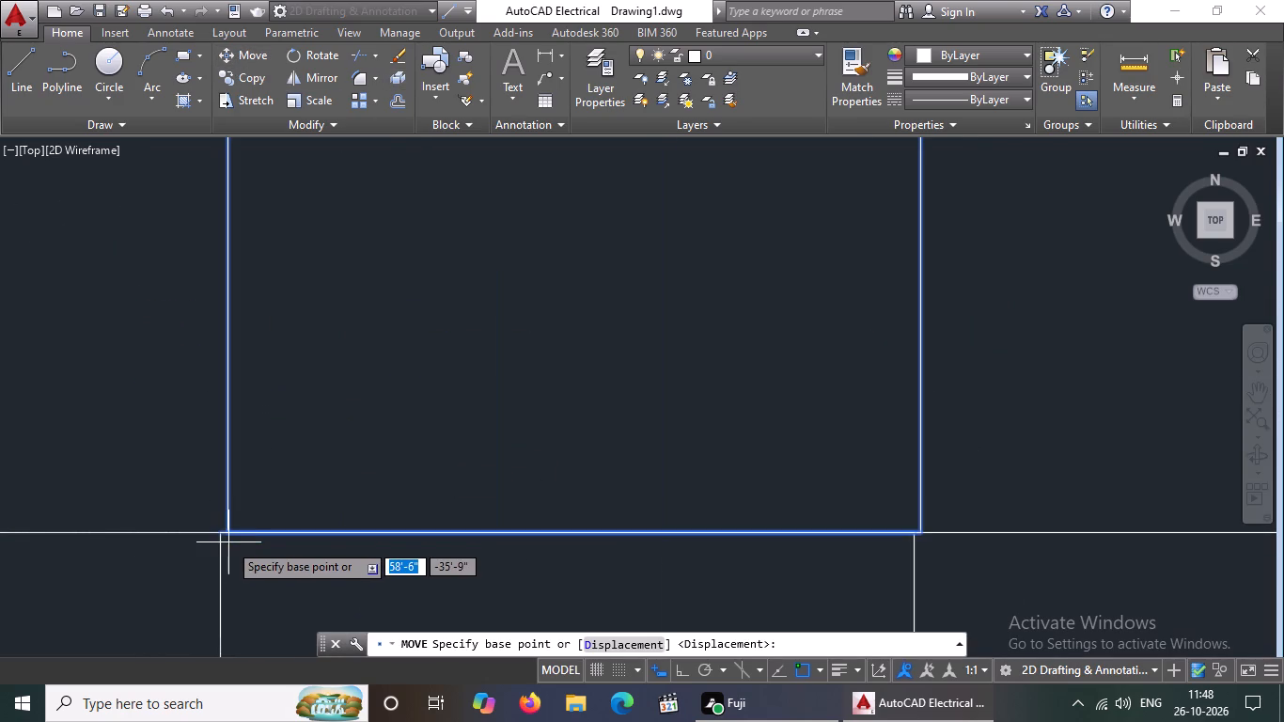
left_click(230, 530)
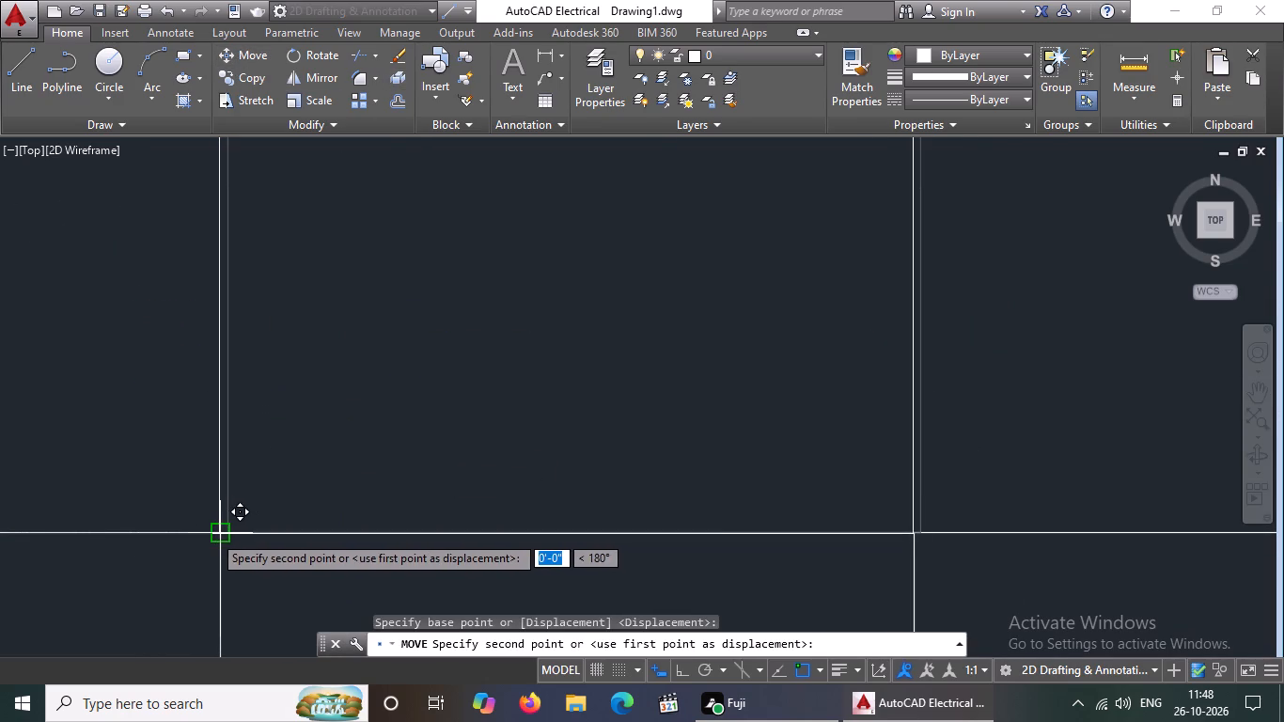
left_click(212, 533)
scroll(275, 510, "down", 3)
scroll(351, 505, "down", 3)
key("Escape")
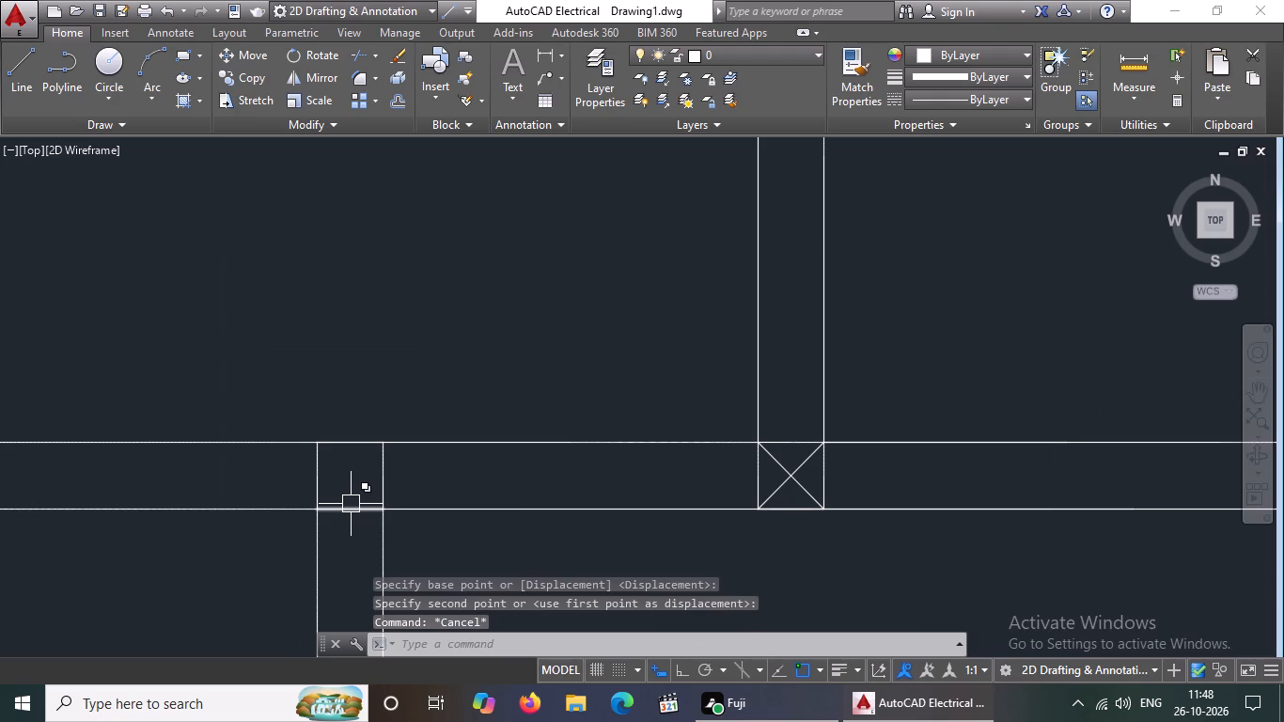
Draw two crossing diagonal lines between opposite corners of the column outline at the north end of the southern rooms' partition.
key("l")
key("Return")
scroll(315, 502, "up", 3)
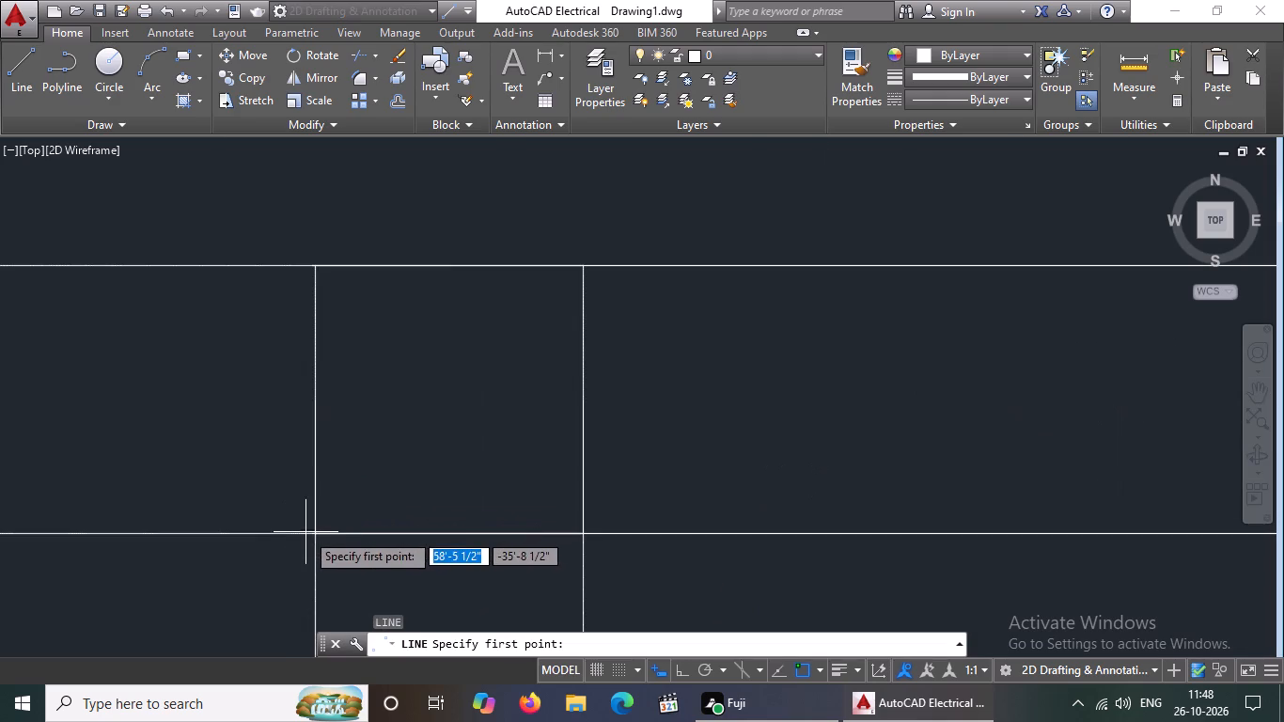
left_click_drag(316, 535, 327, 521)
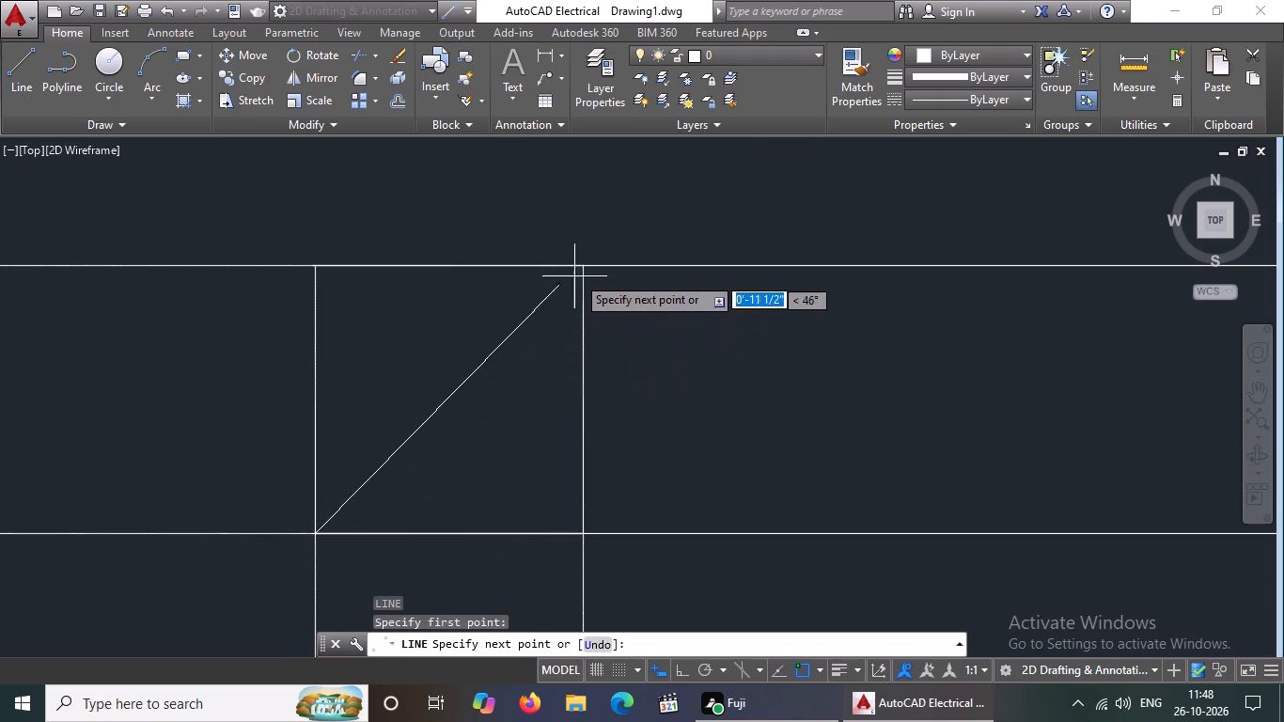
left_click_drag(583, 272, 588, 263)
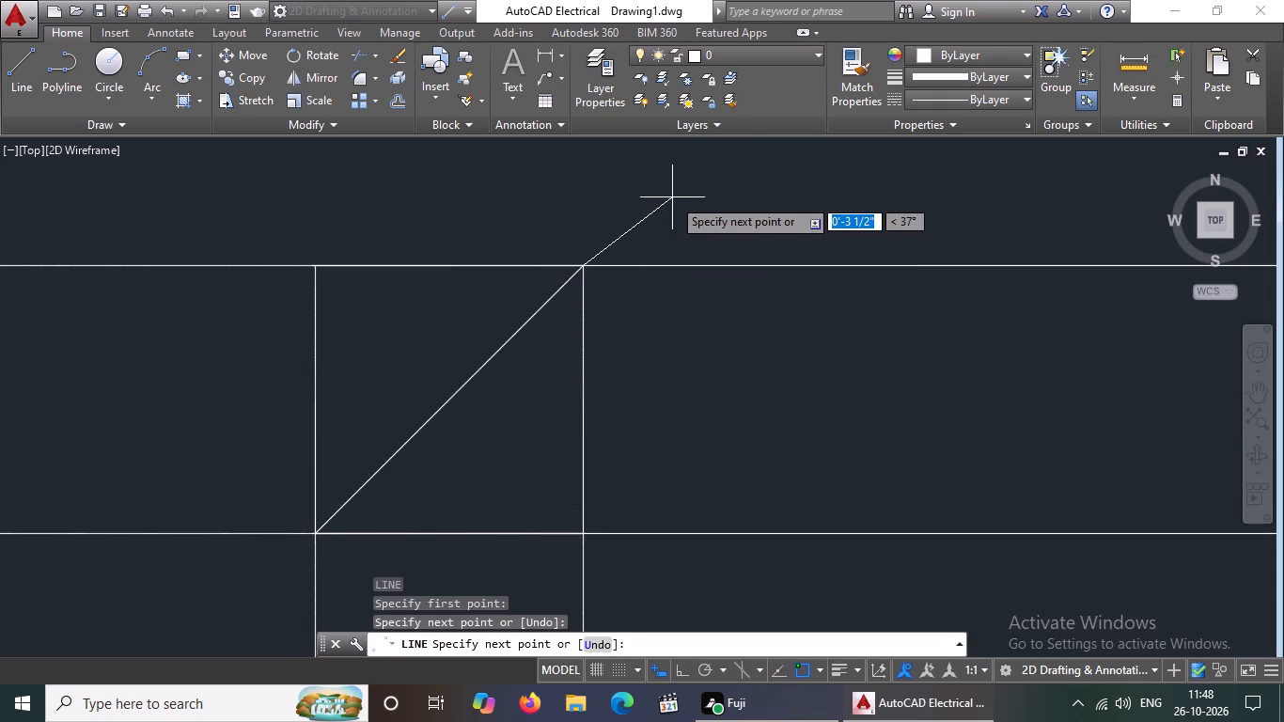
key("Return")
key("l")
key("Return")
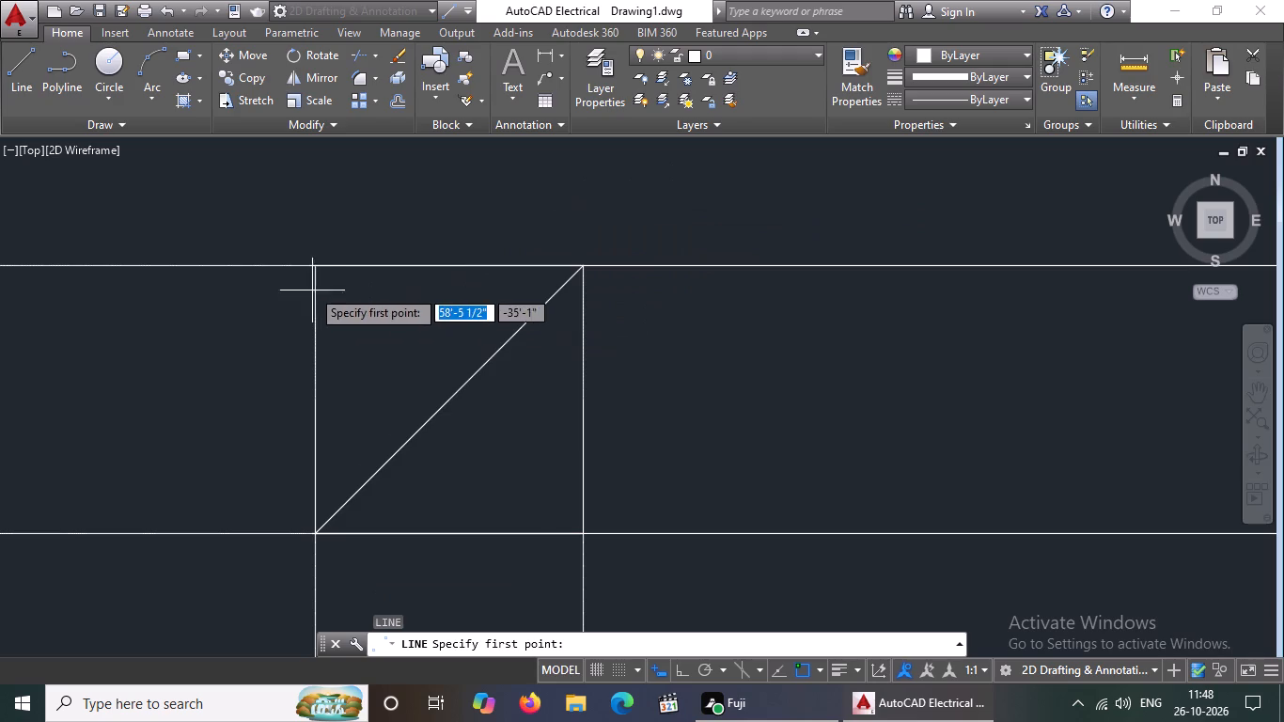
left_click(316, 268)
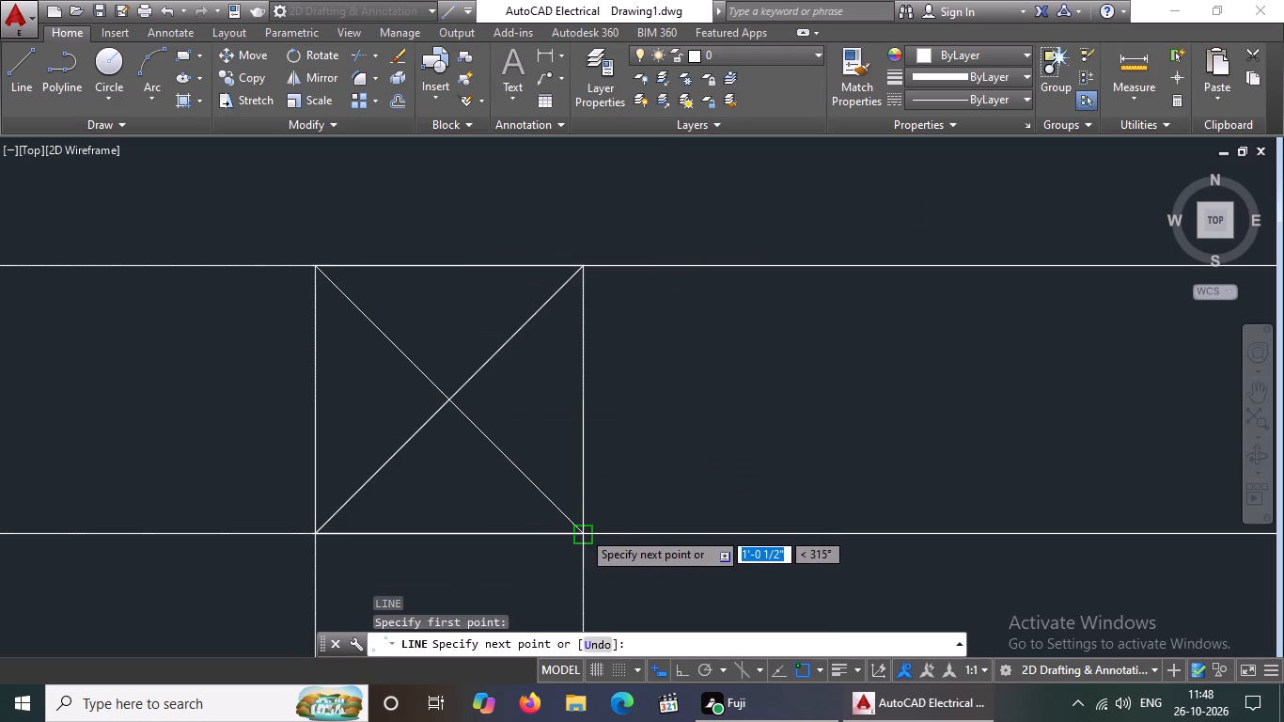
left_click_drag(583, 532, 779, 575)
key("Return")
scroll(423, 538, "down", 4)
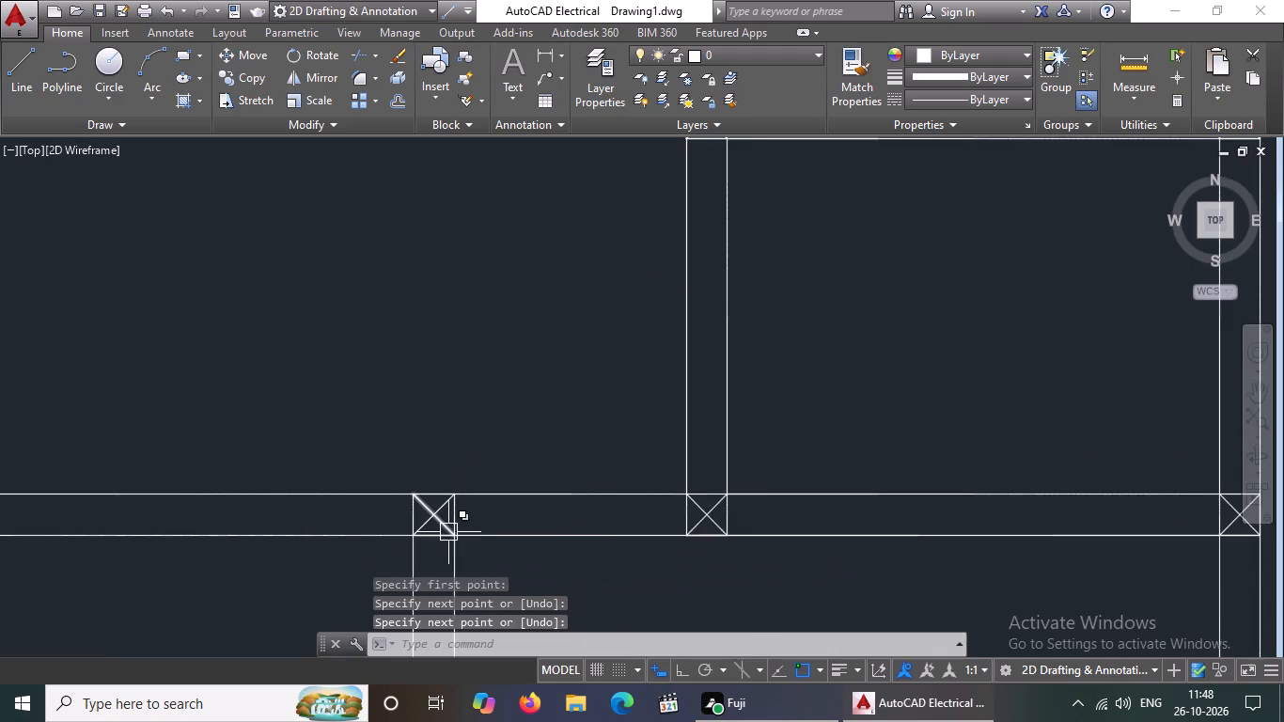
Draw two crossing diagonals in the column outline where the outer west wall meets the southern rooms' north wall.
scroll(448, 532, "down", 2)
middle_click_drag(121, 543, 219, 512)
scroll(155, 490, "up", 2)
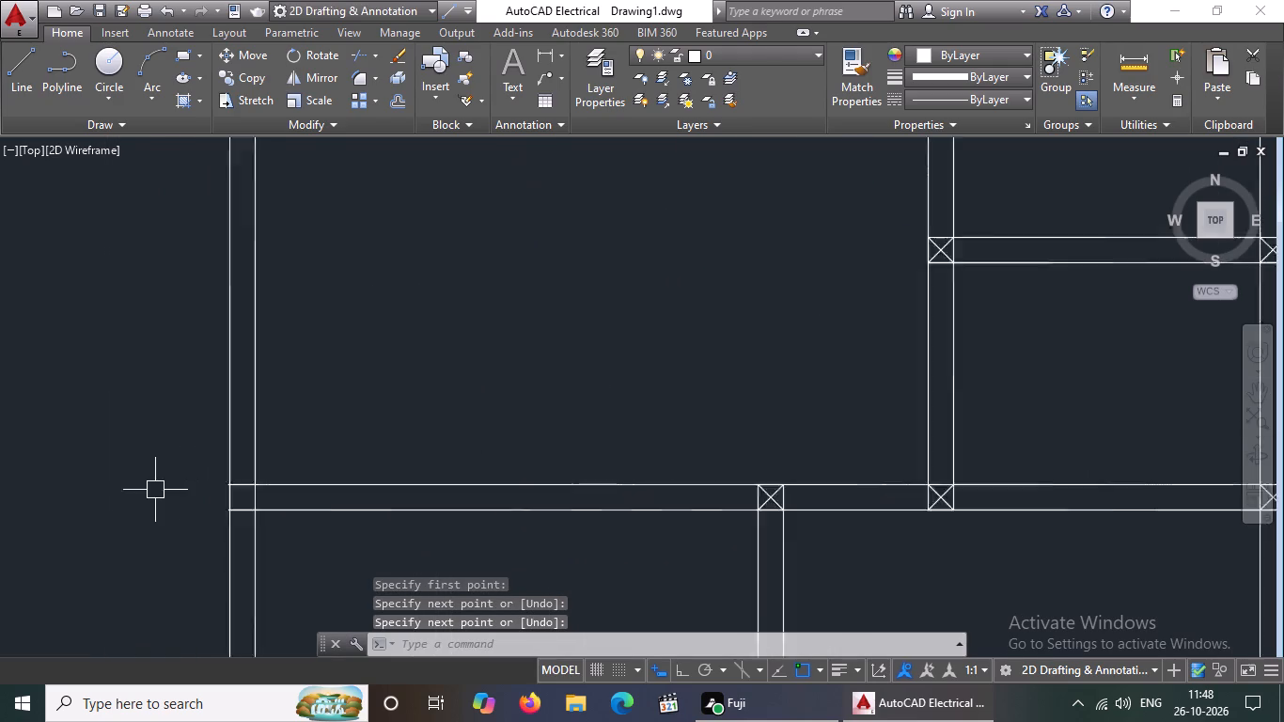
scroll(287, 532, "up", 3)
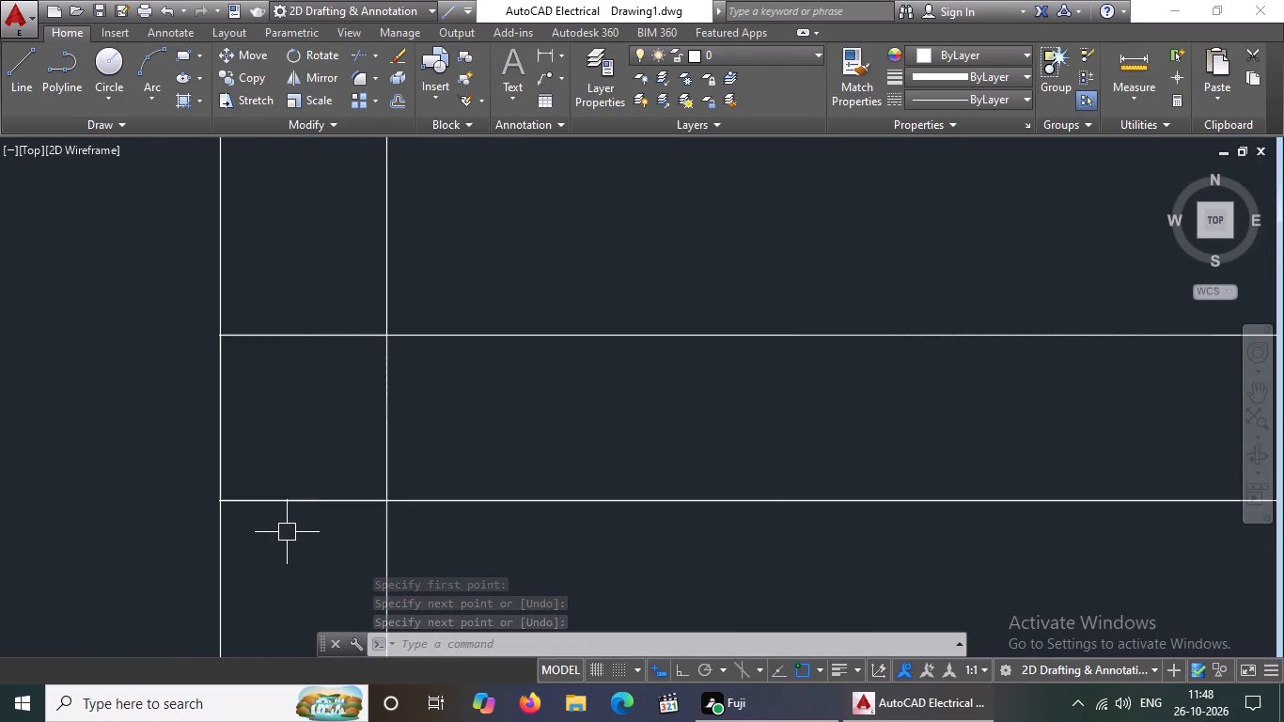
key("l")
key("Return")
left_click(221, 497)
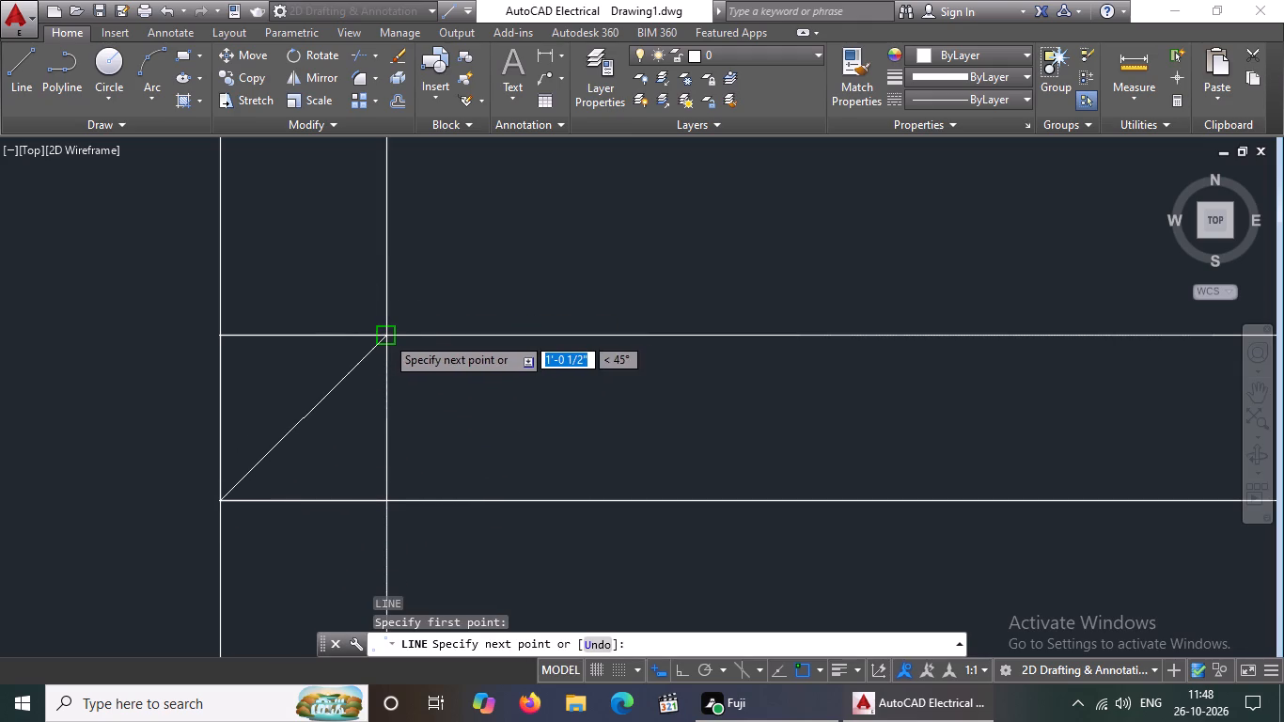
left_click_drag(386, 336, 429, 322)
key("Return")
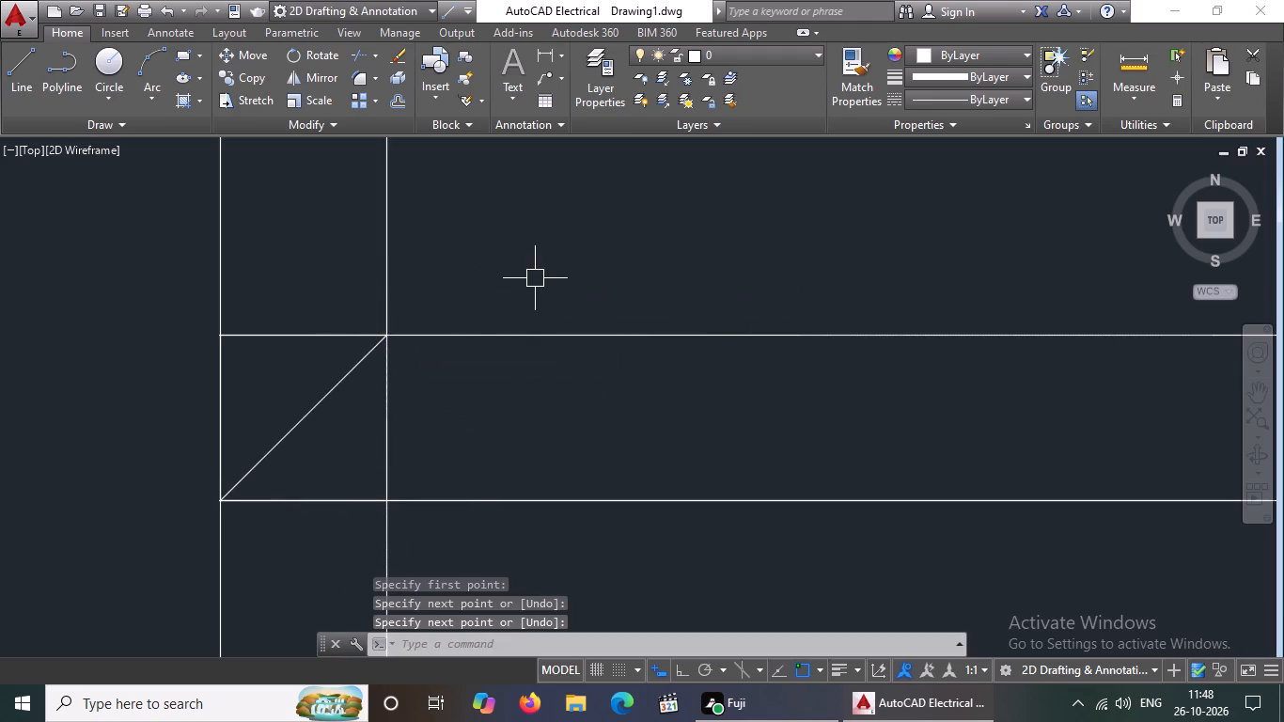
key("l")
key("Return")
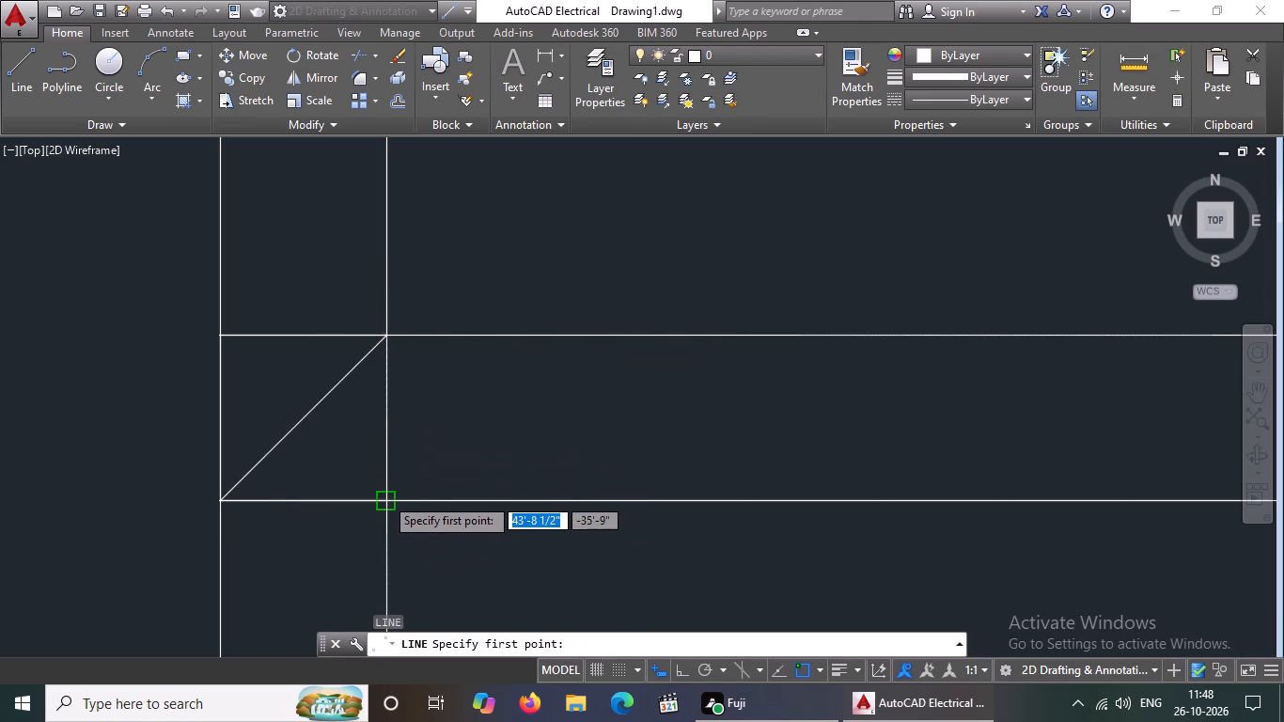
left_click(384, 496)
left_click(219, 337)
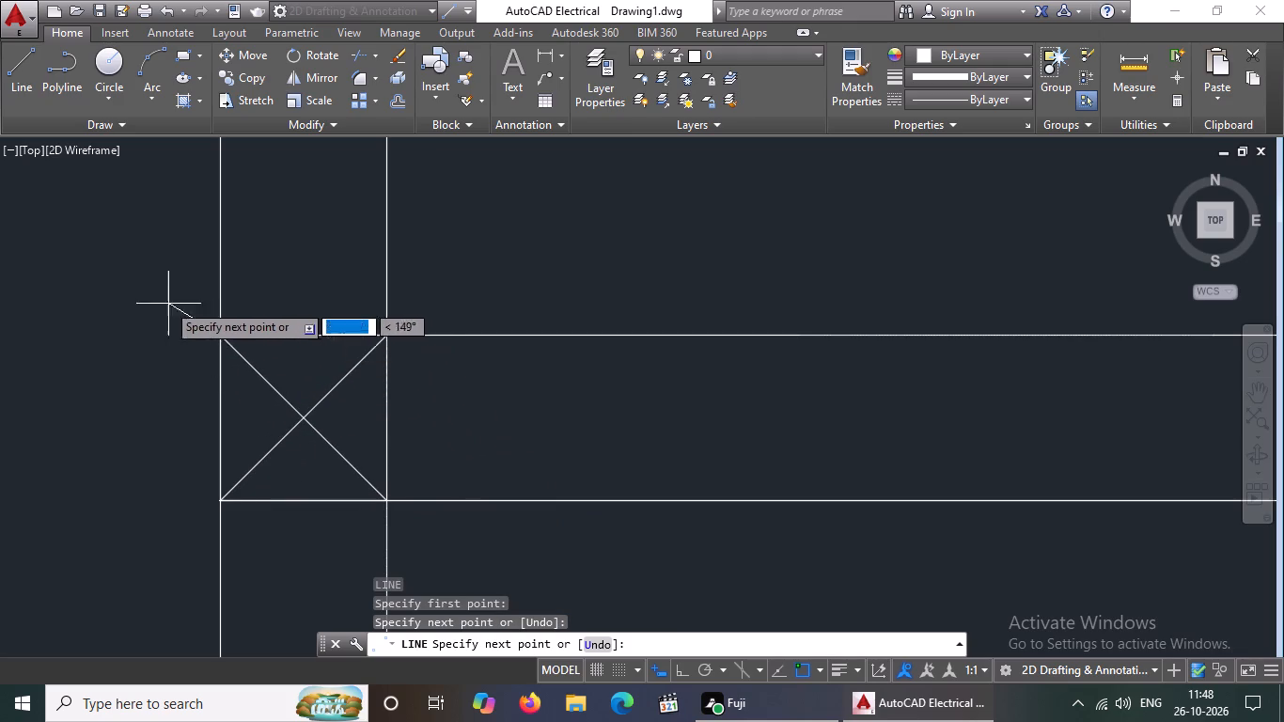
key("Return")
scroll(181, 357, "down", 4)
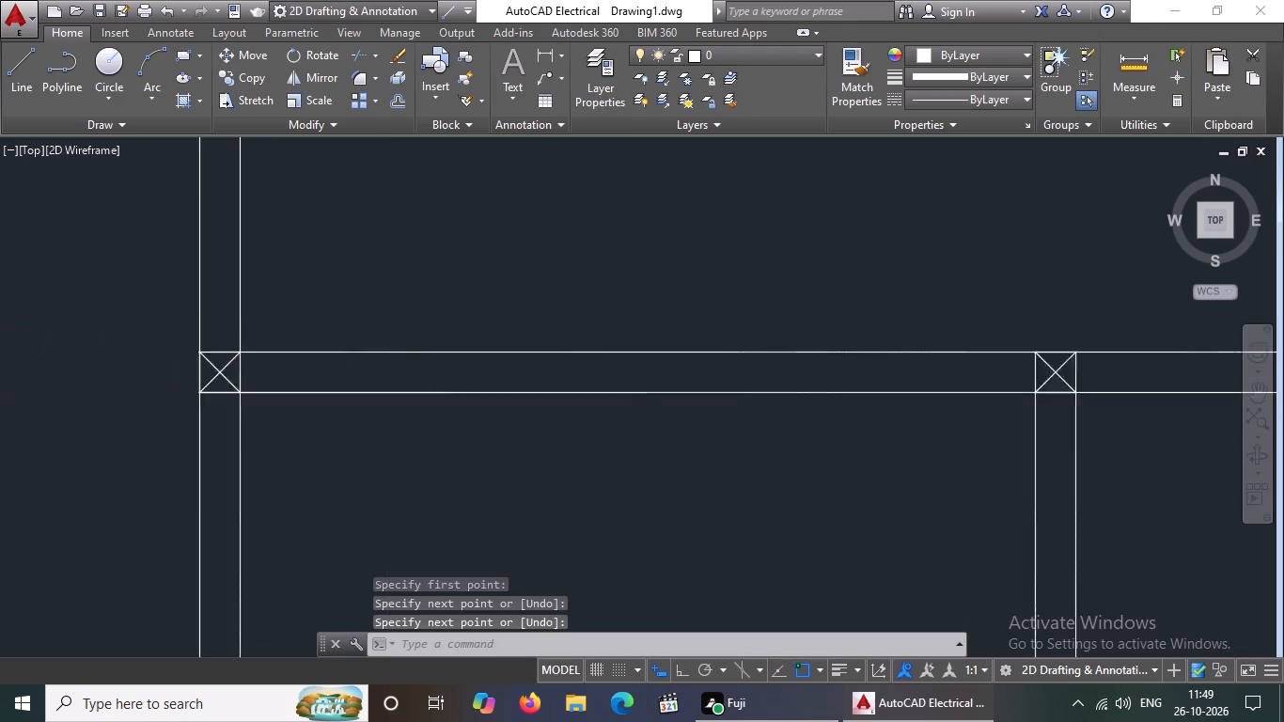
Draw two crossing diagonals in the column outline at the southwest corner of the bare-wall plan.
scroll(274, 355, "down", 2)
middle_click_drag(286, 520, 315, 348)
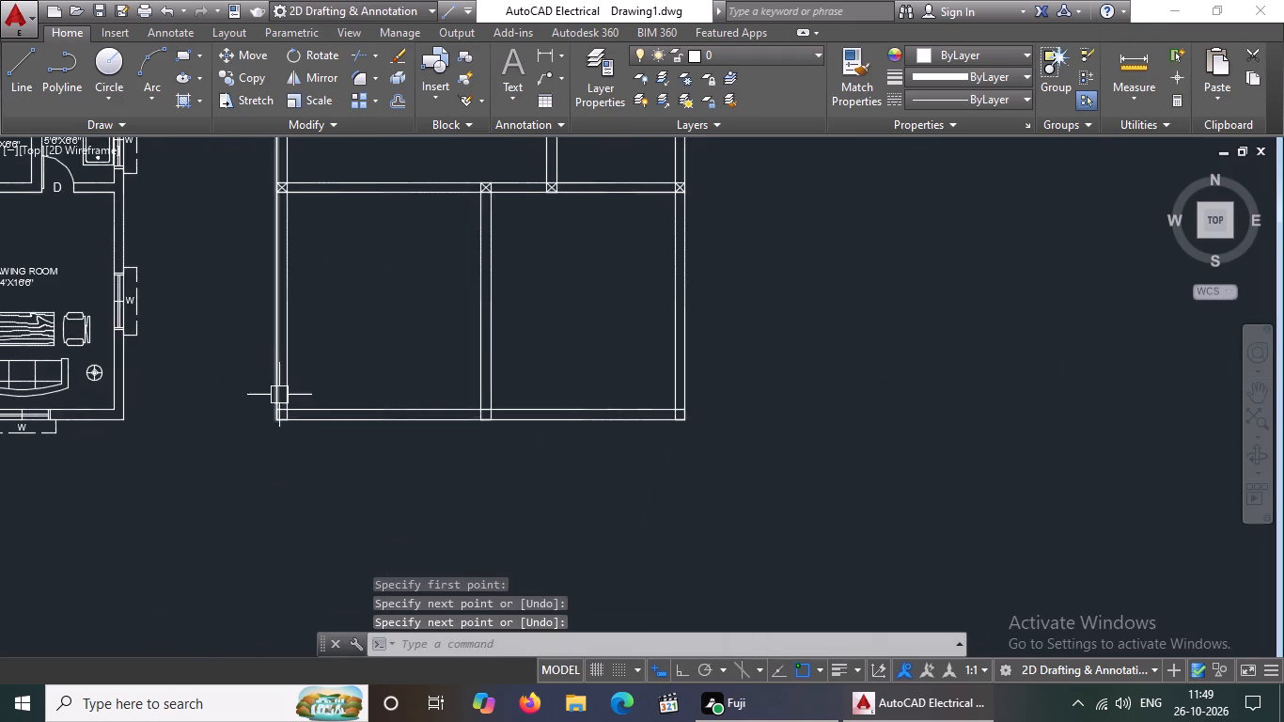
scroll(278, 387, "up", 3)
scroll(337, 452, "up", 1)
key("l")
key("Return")
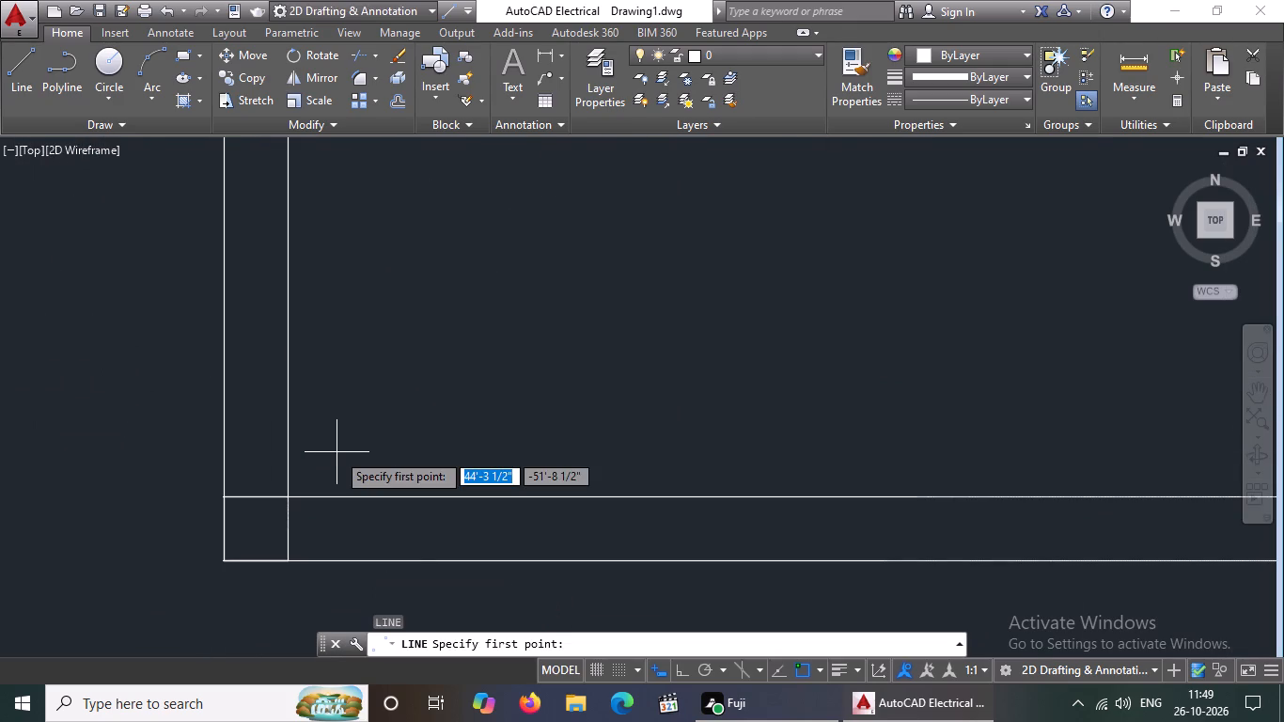
left_click_drag(223, 554, 232, 551)
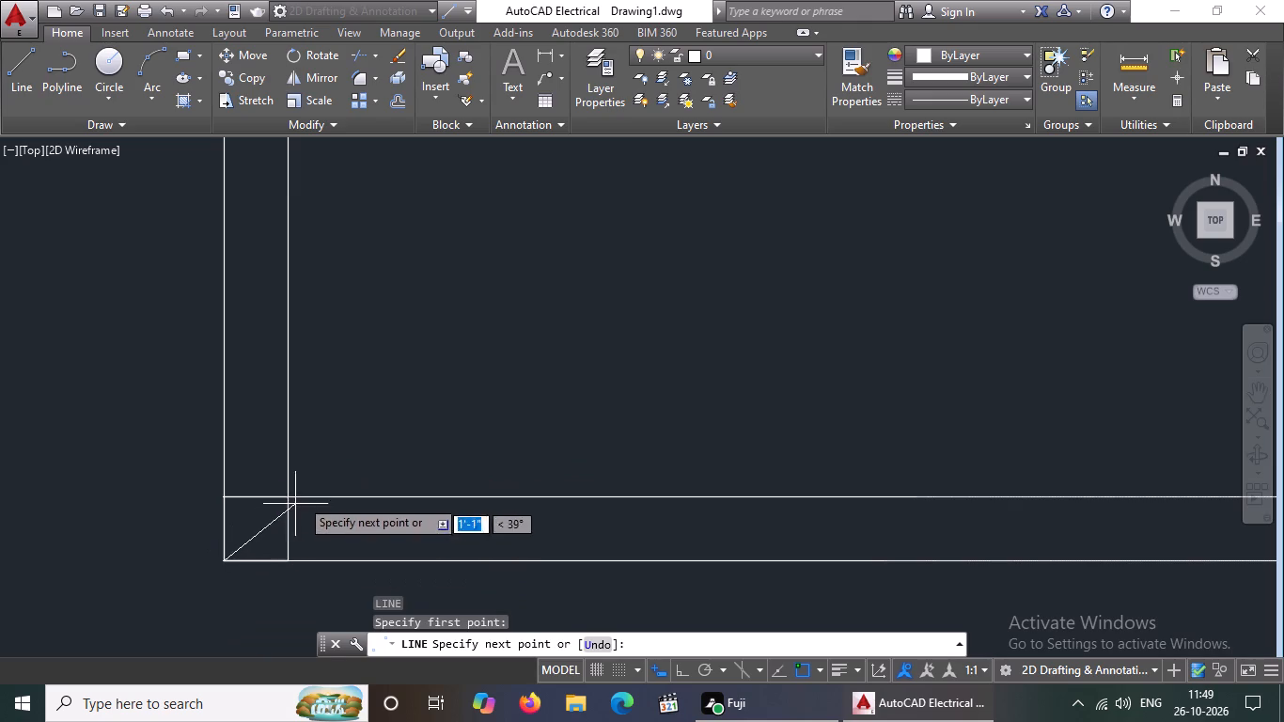
left_click_drag(289, 493, 319, 477)
key("Return")
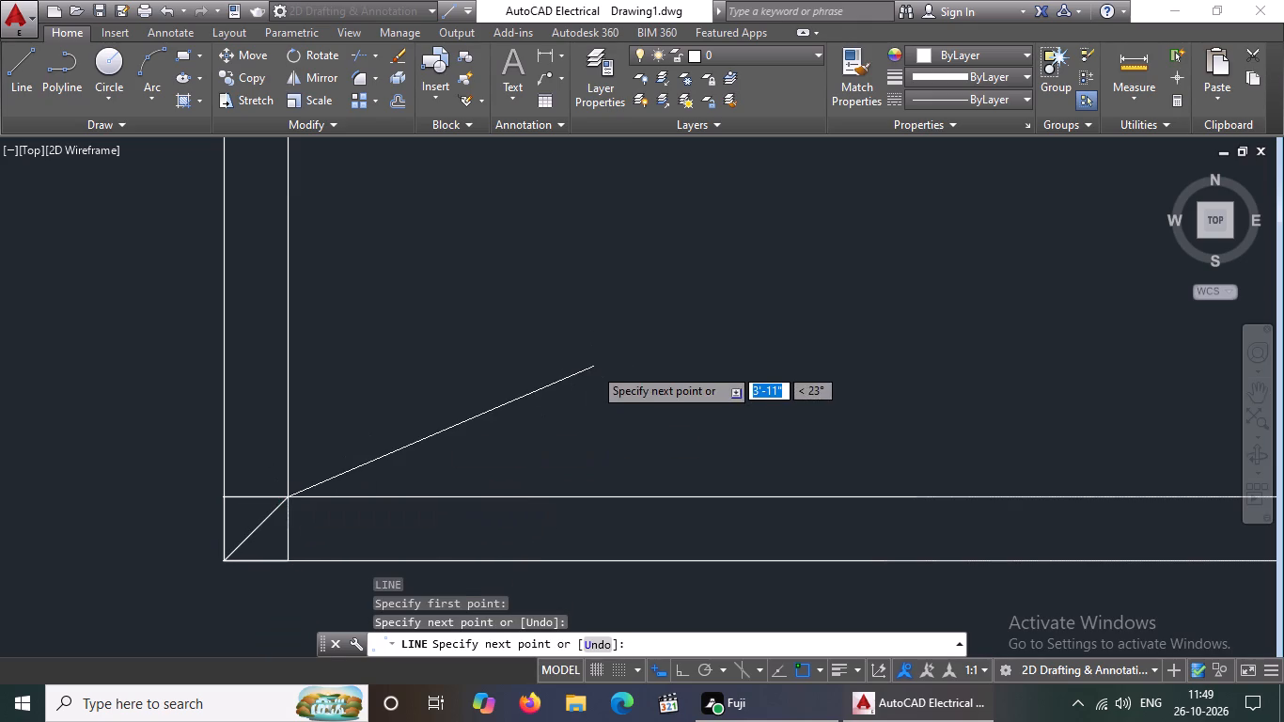
key("l")
key("Return")
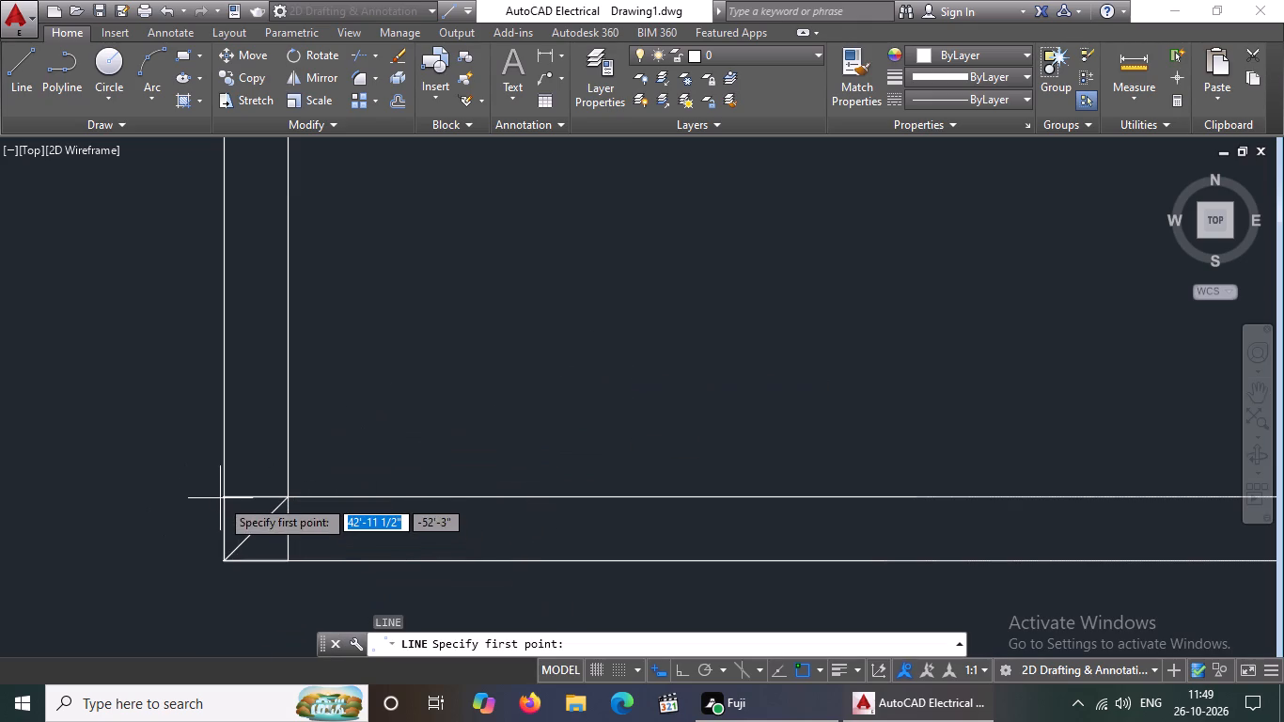
left_click(227, 498)
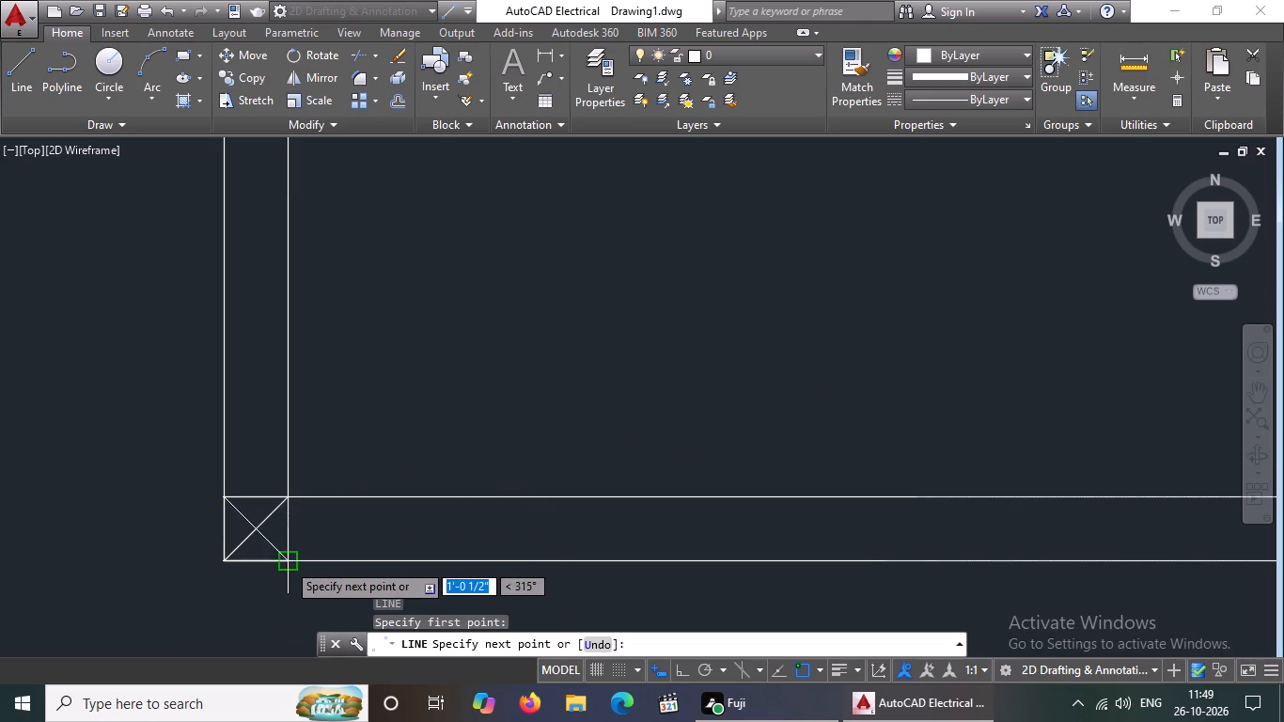
left_click_drag(289, 558, 289, 559)
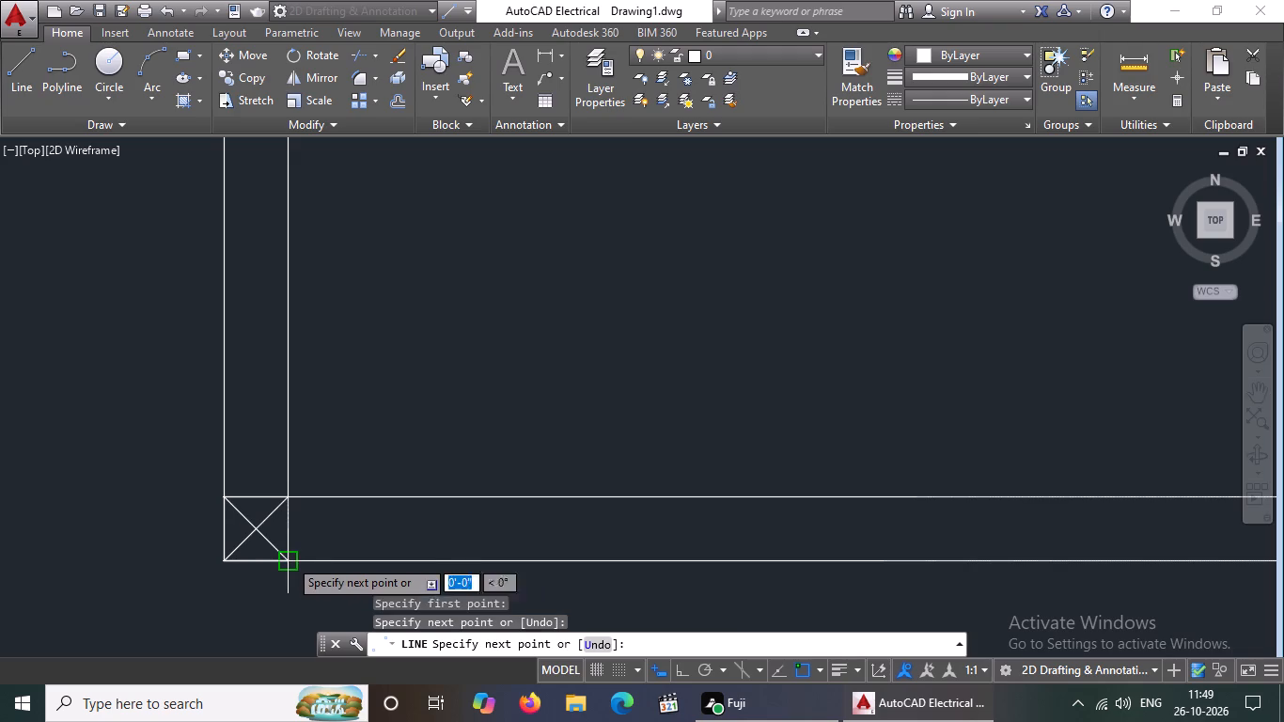
left_click_drag(289, 559, 323, 609)
key("Return")
Draw two crossing diagonals in the column outline where the southern rooms' partition meets the outer south wall.
key("l")
key("Return")
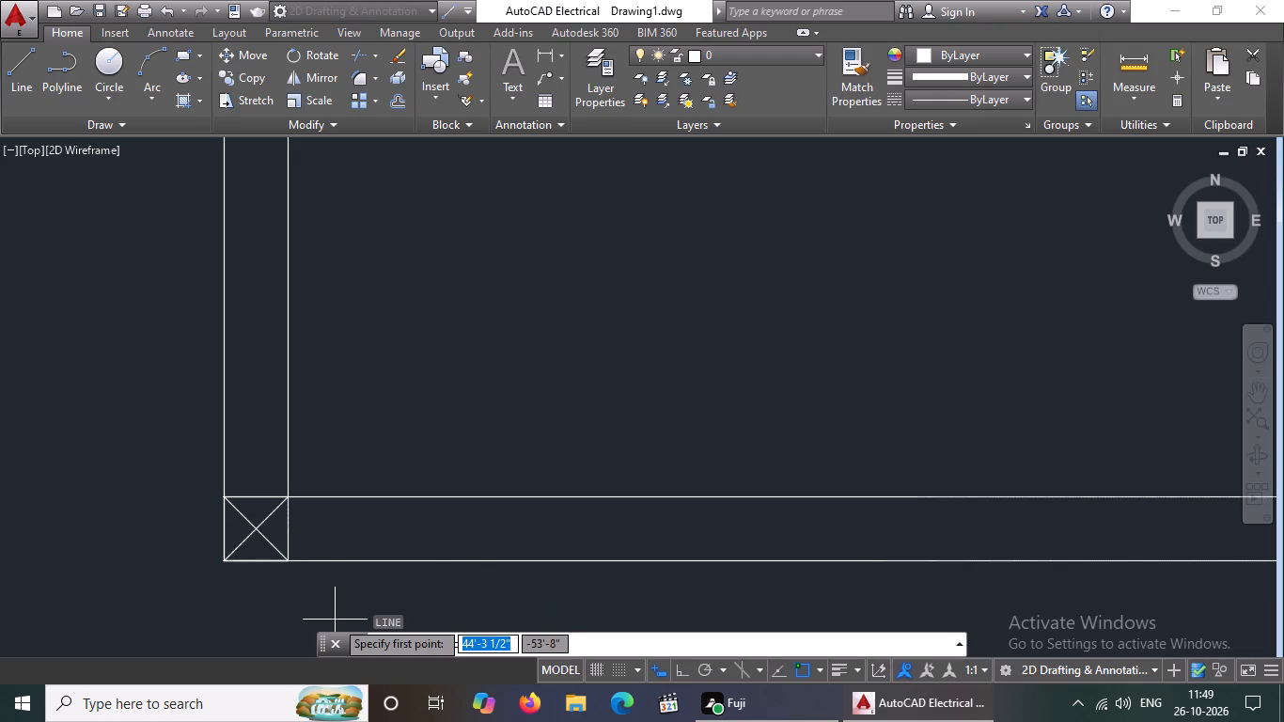
scroll(355, 601, "down", 3)
scroll(935, 573, "up", 3)
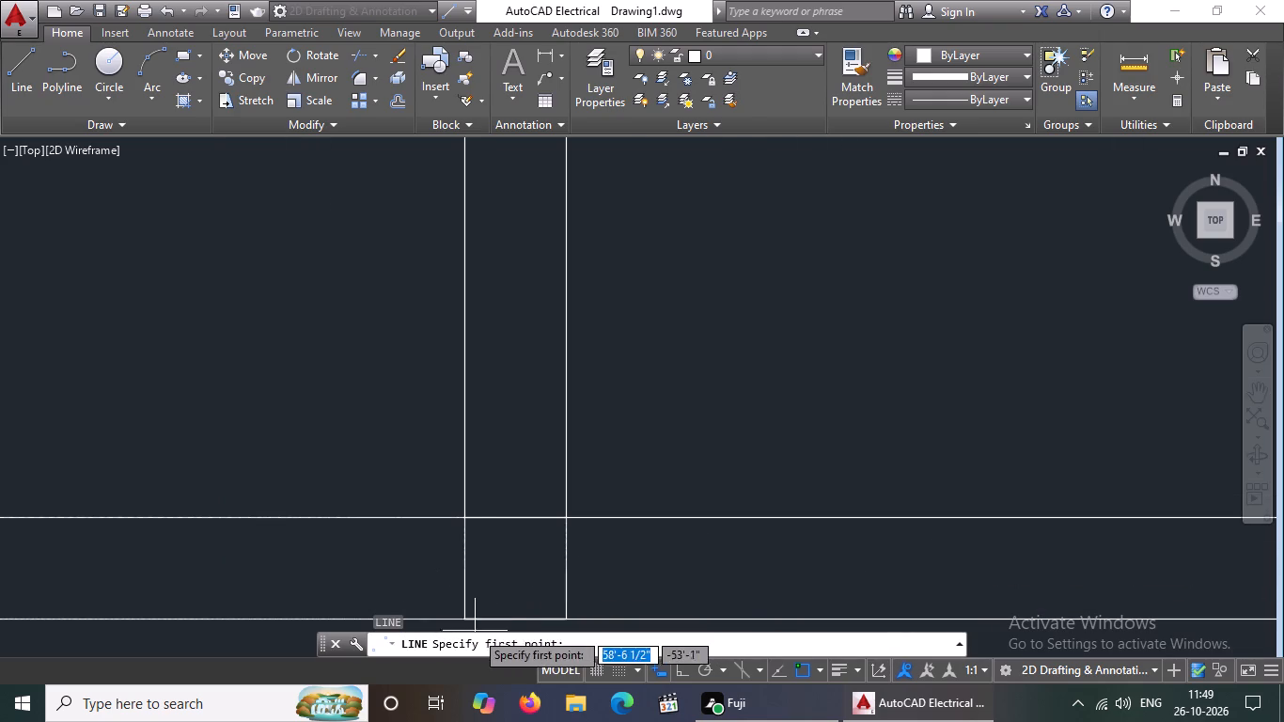
left_click(462, 620)
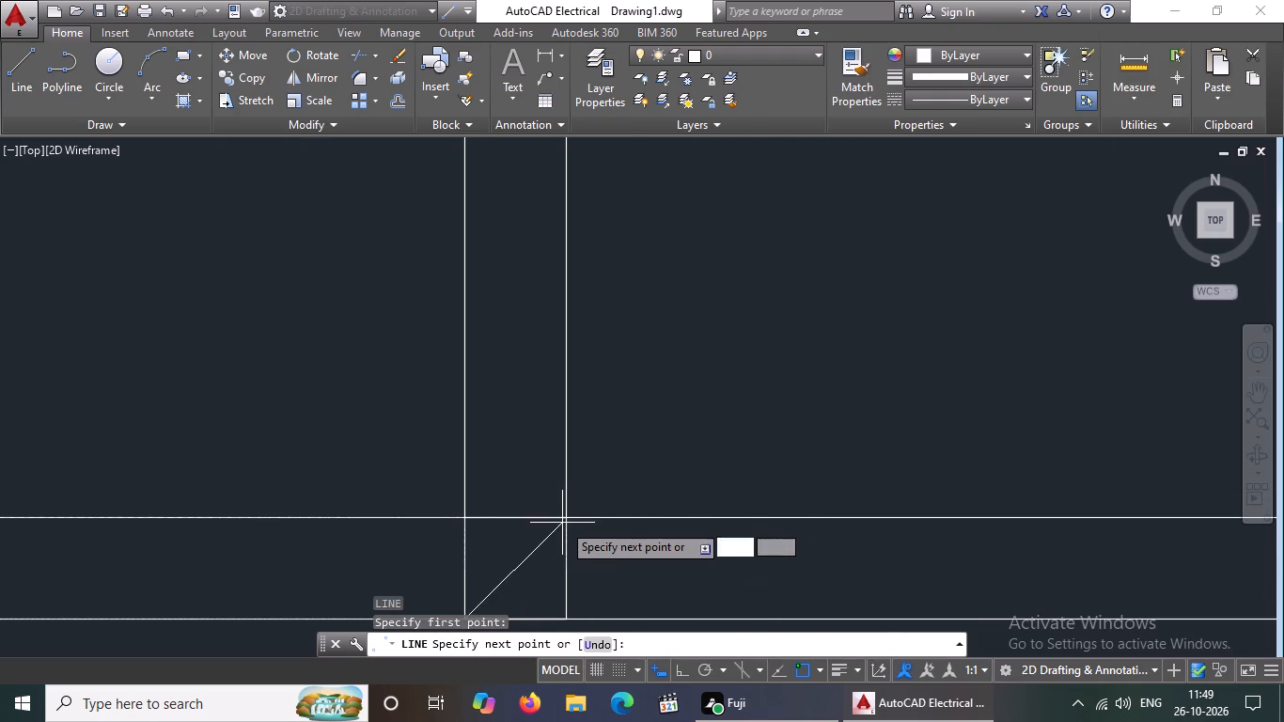
left_click_drag(569, 518, 580, 510)
scroll(692, 440, "down", 4)
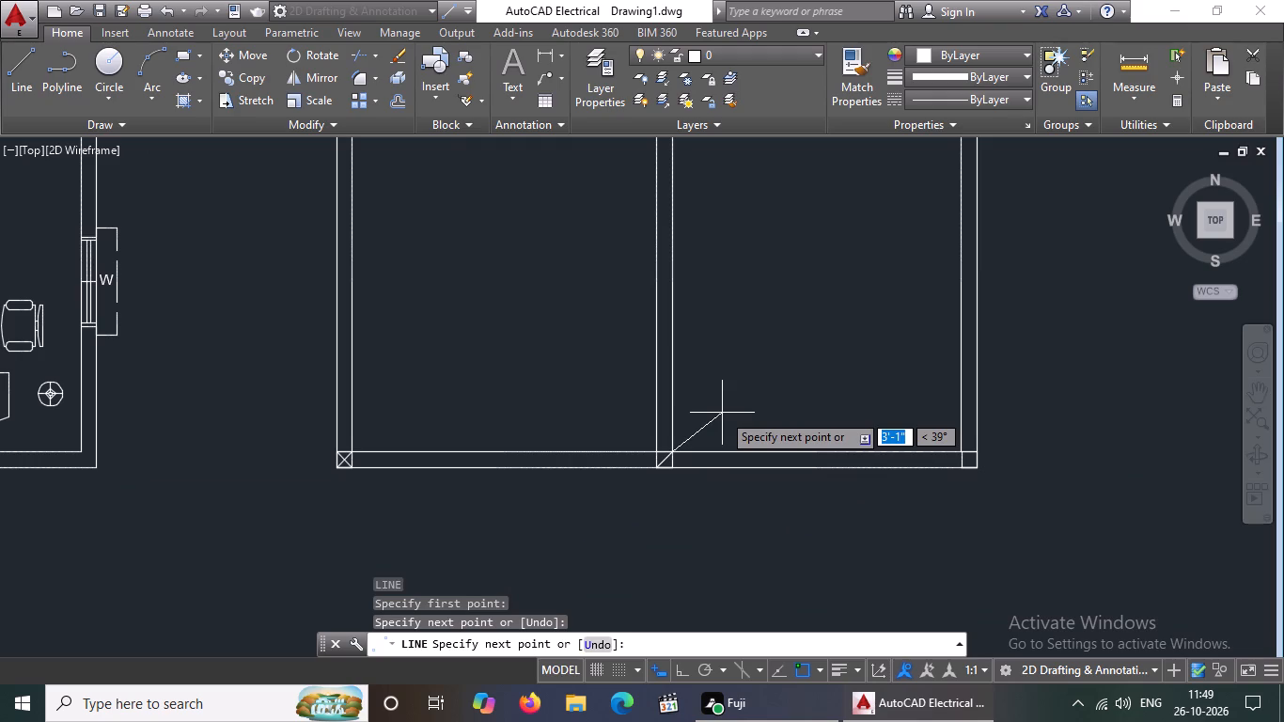
key("Return")
key("l")
key("Return")
scroll(699, 462, "up", 3)
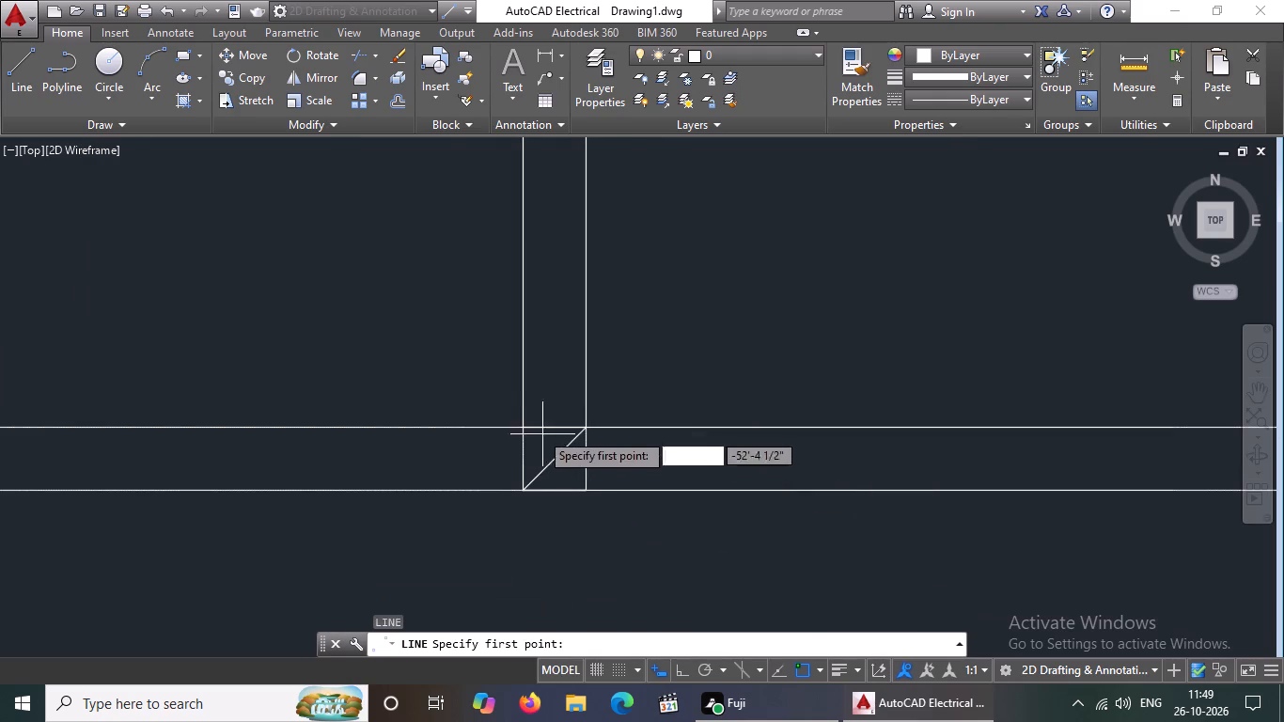
left_click(521, 430)
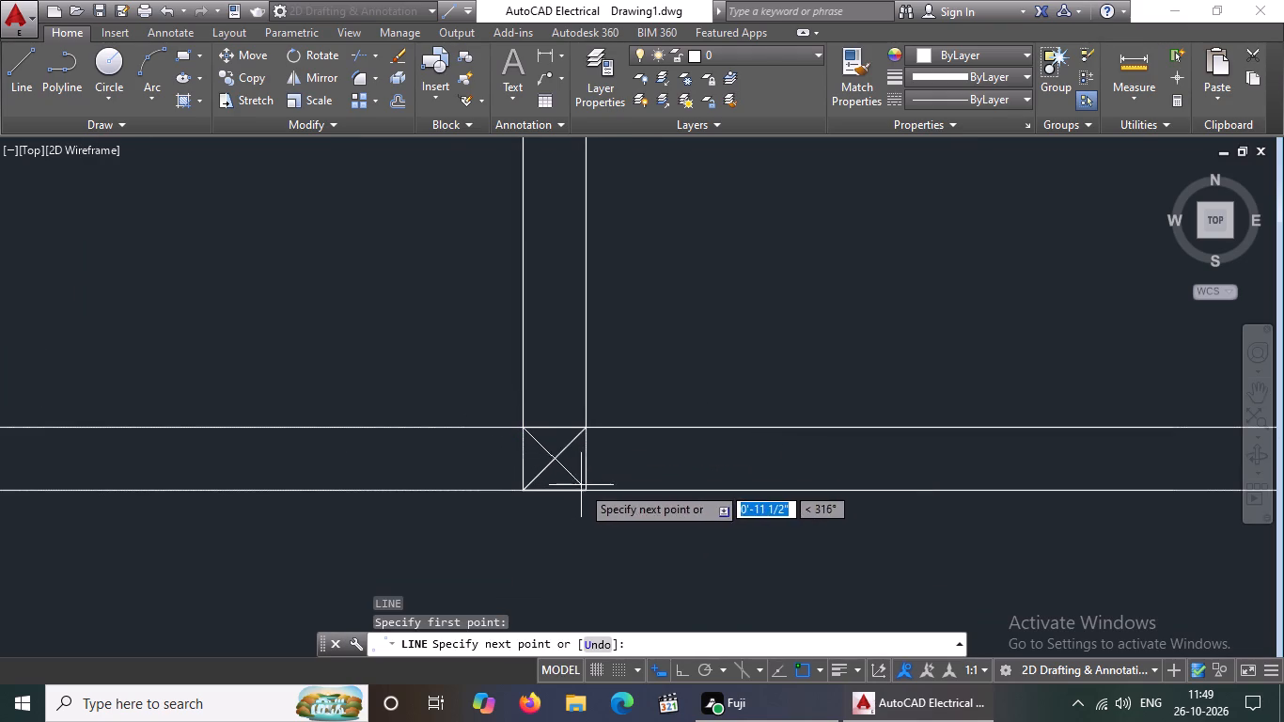
left_click(586, 486)
key("Return")
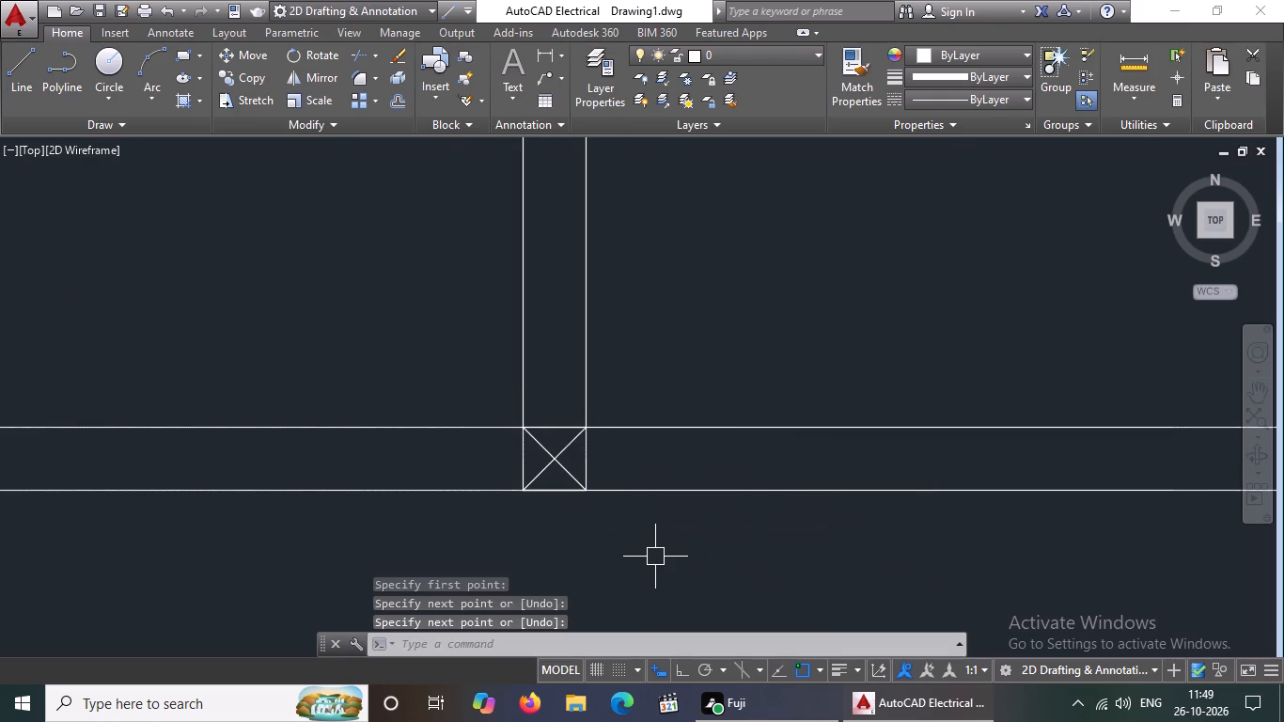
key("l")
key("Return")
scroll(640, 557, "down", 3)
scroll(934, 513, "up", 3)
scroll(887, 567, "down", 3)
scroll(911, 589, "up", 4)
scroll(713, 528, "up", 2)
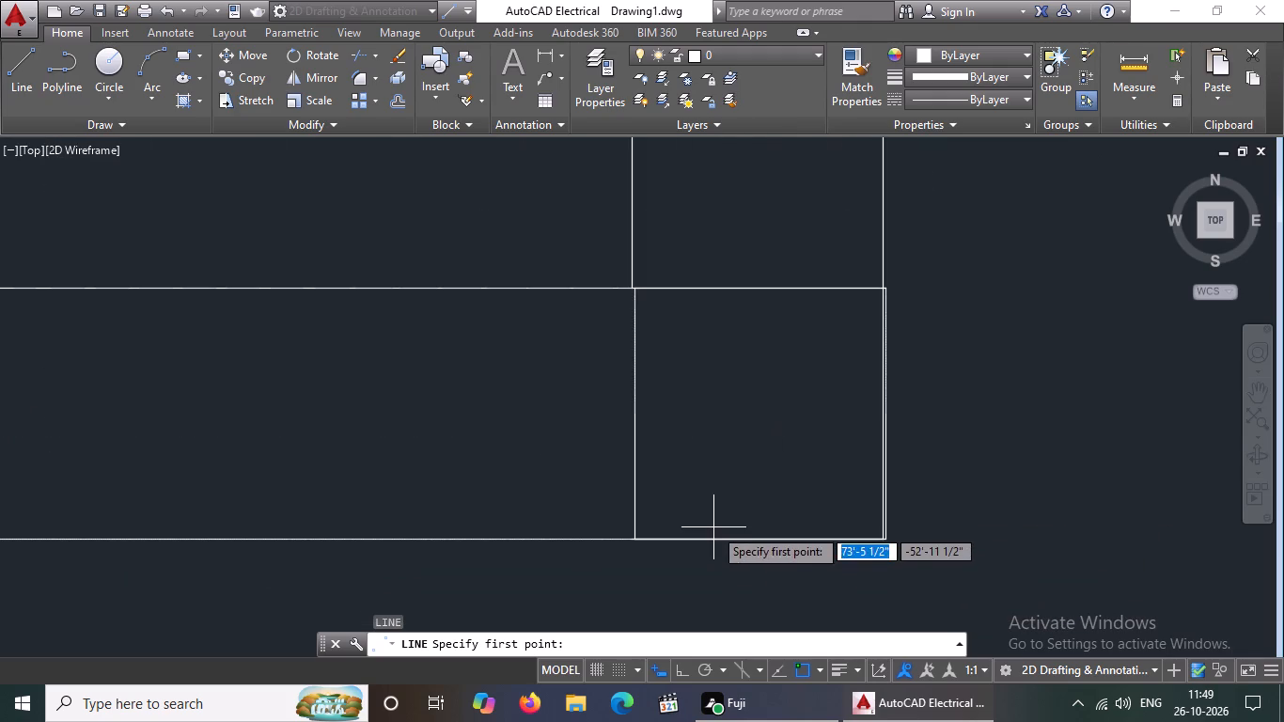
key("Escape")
Move the southeast column outline by its northwest corner onto the wall intersection so it aligns exactly with the outer walls.
left_click(583, 263)
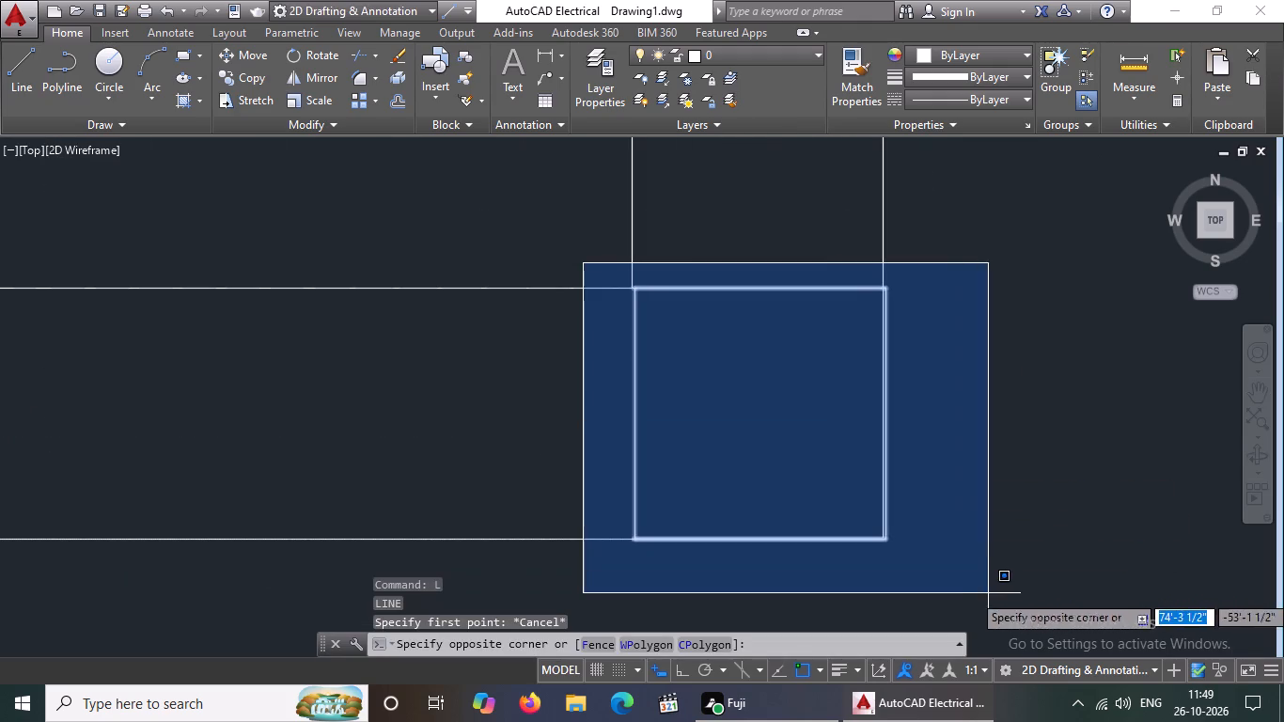
left_click(978, 563)
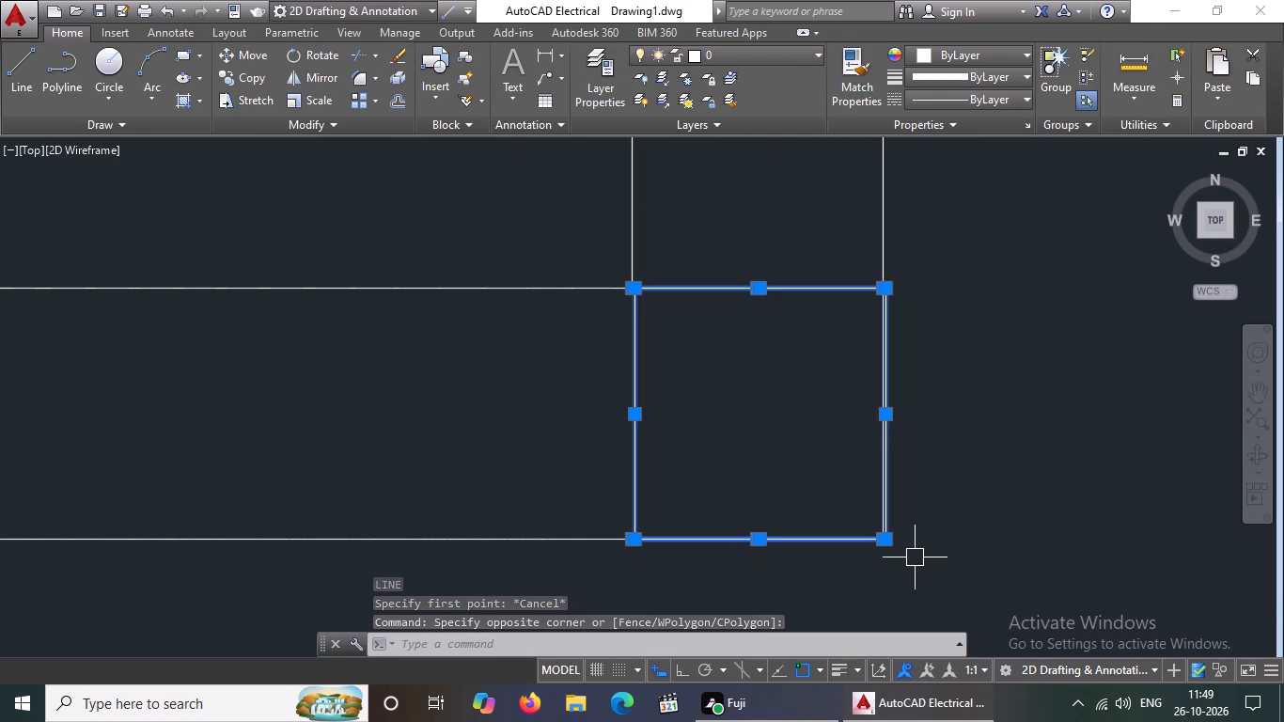
scroll(904, 558, "up", 1)
scroll(478, 548, "down", 2)
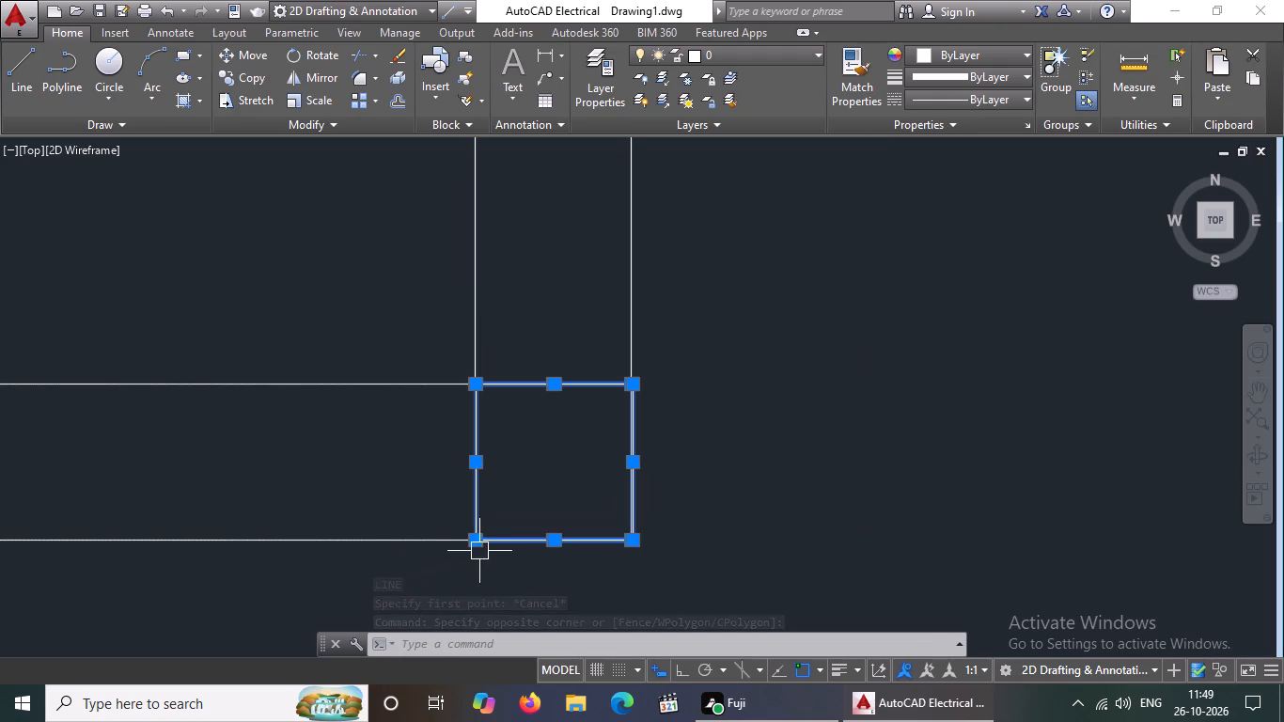
left_click(255, 52)
scroll(468, 365, "up", 3)
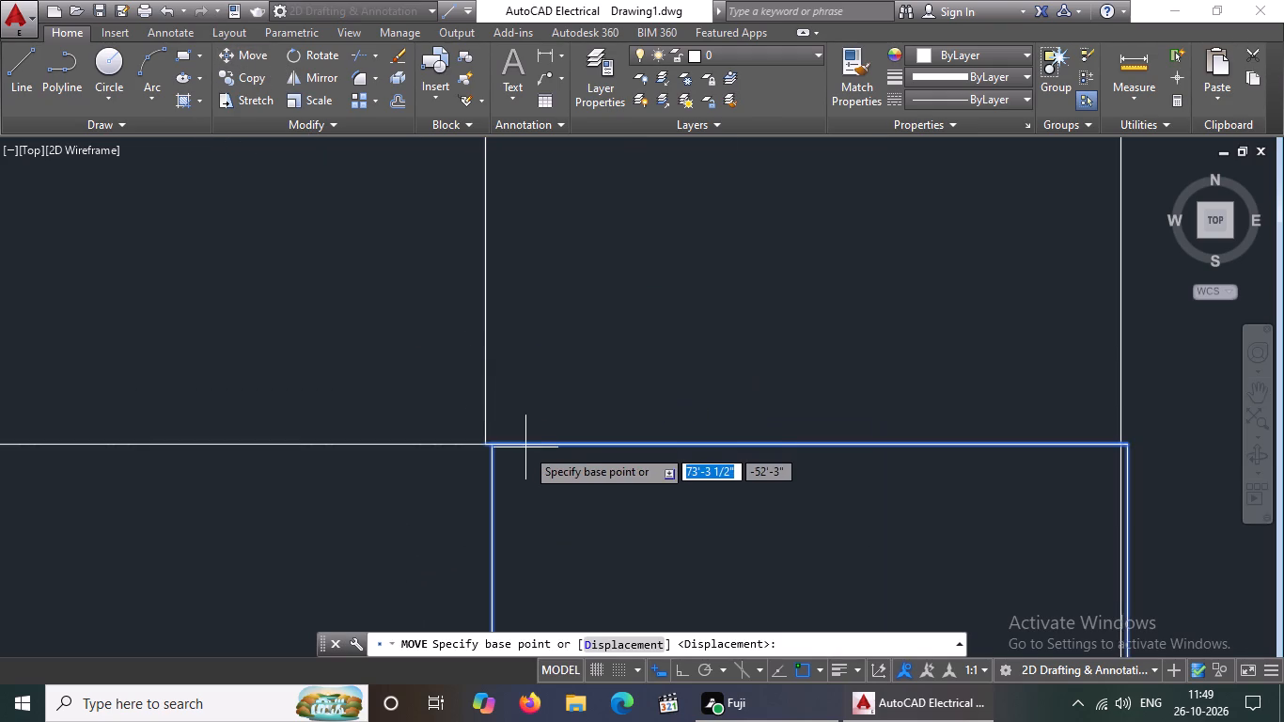
scroll(525, 447, "up", 2)
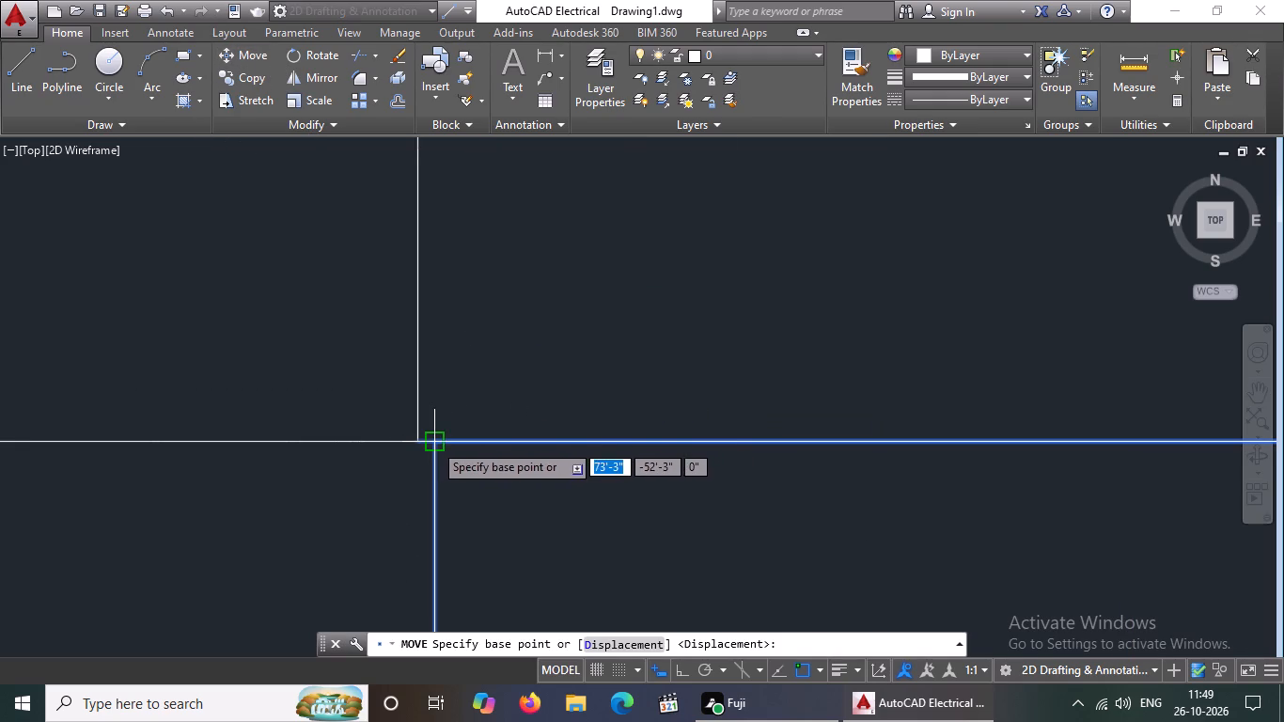
left_click(433, 443)
left_click(418, 438)
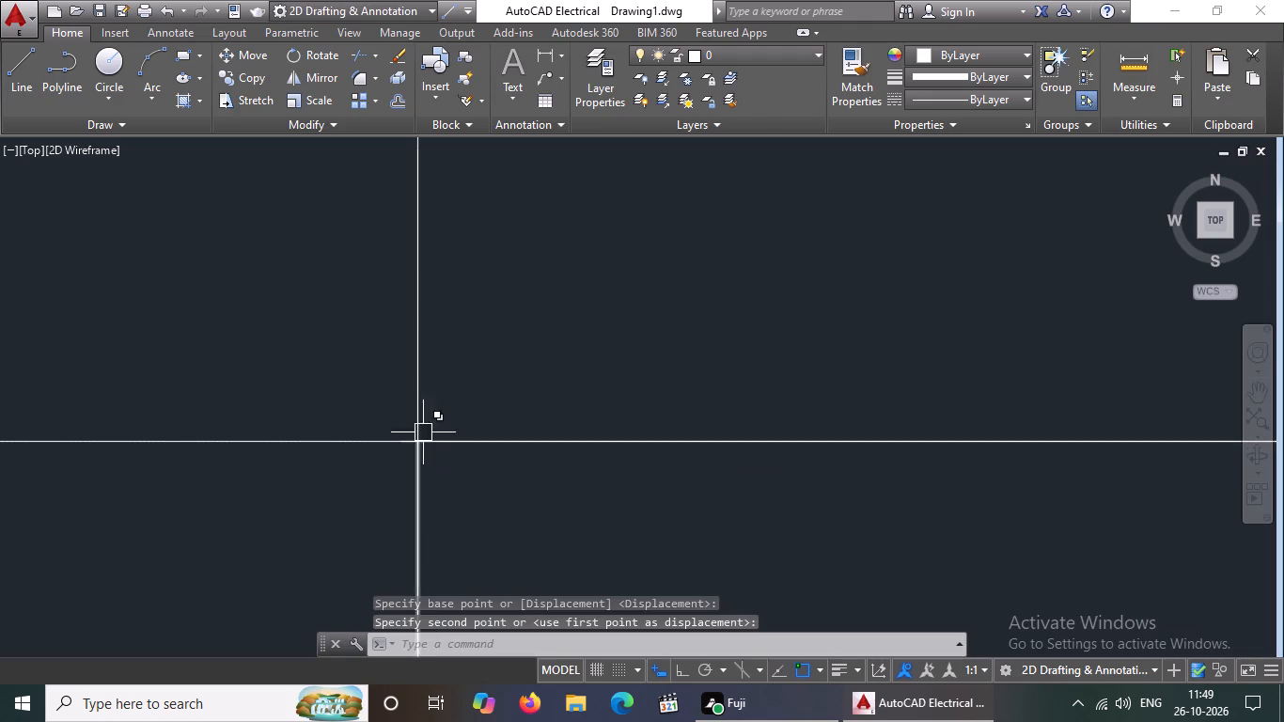
scroll(432, 422, "down", 4)
scroll(511, 422, "down", 3)
key("Escape")
scroll(572, 431, "down", 2)
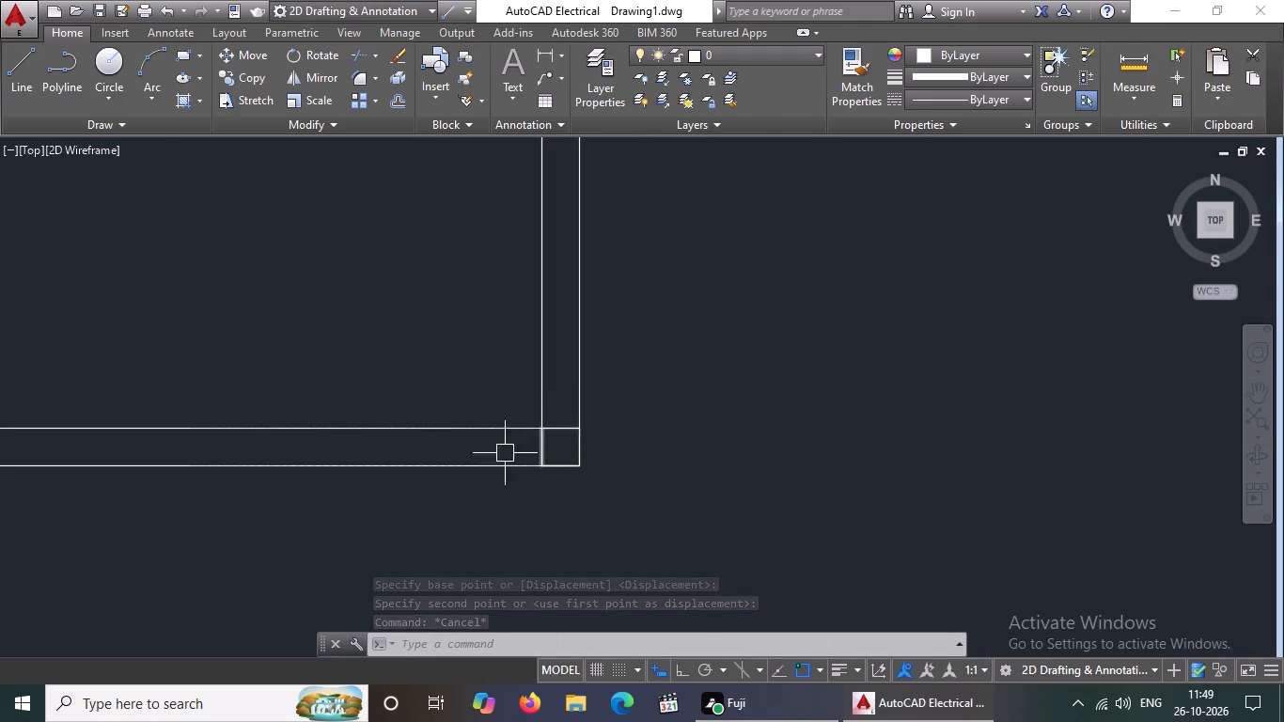
Draw two crossing diagonals between opposite corners of the column outline at the southeast corner of the bare-wall plan.
scroll(254, 396, "down", 4)
middle_click_drag(201, 394, 509, 515)
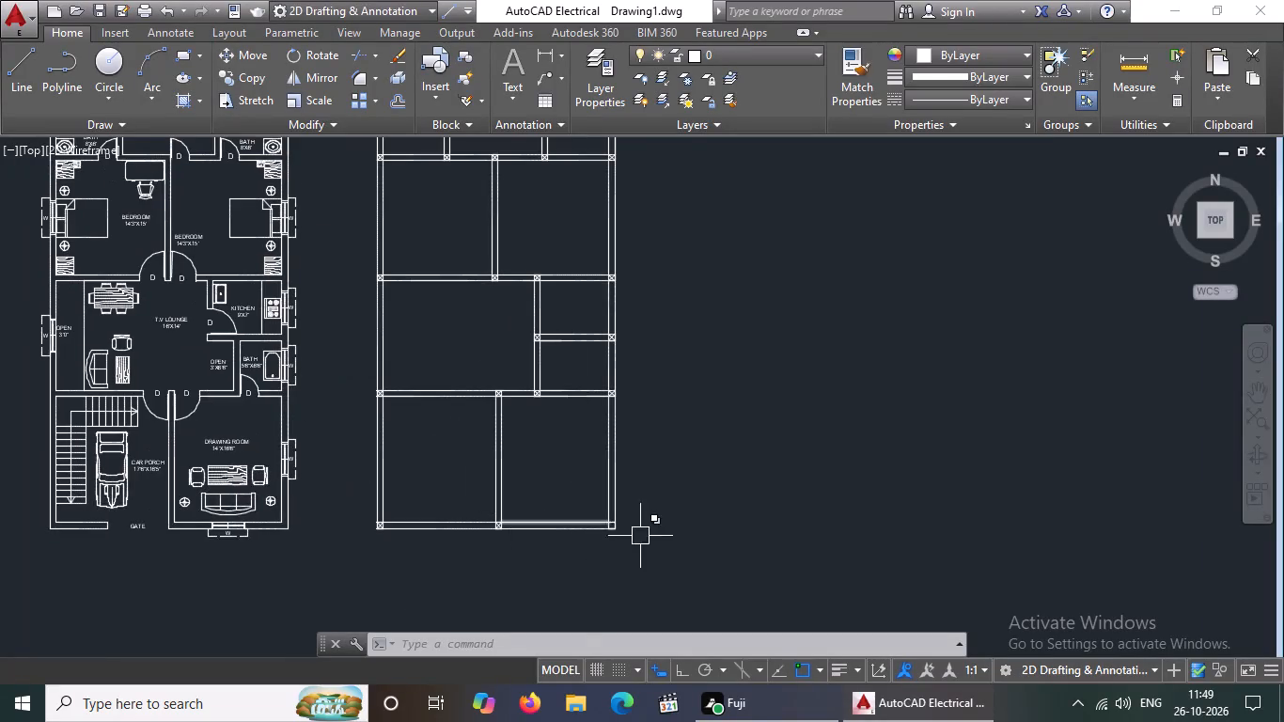
scroll(587, 543, "up", 3)
scroll(674, 510, "up", 1)
key("l")
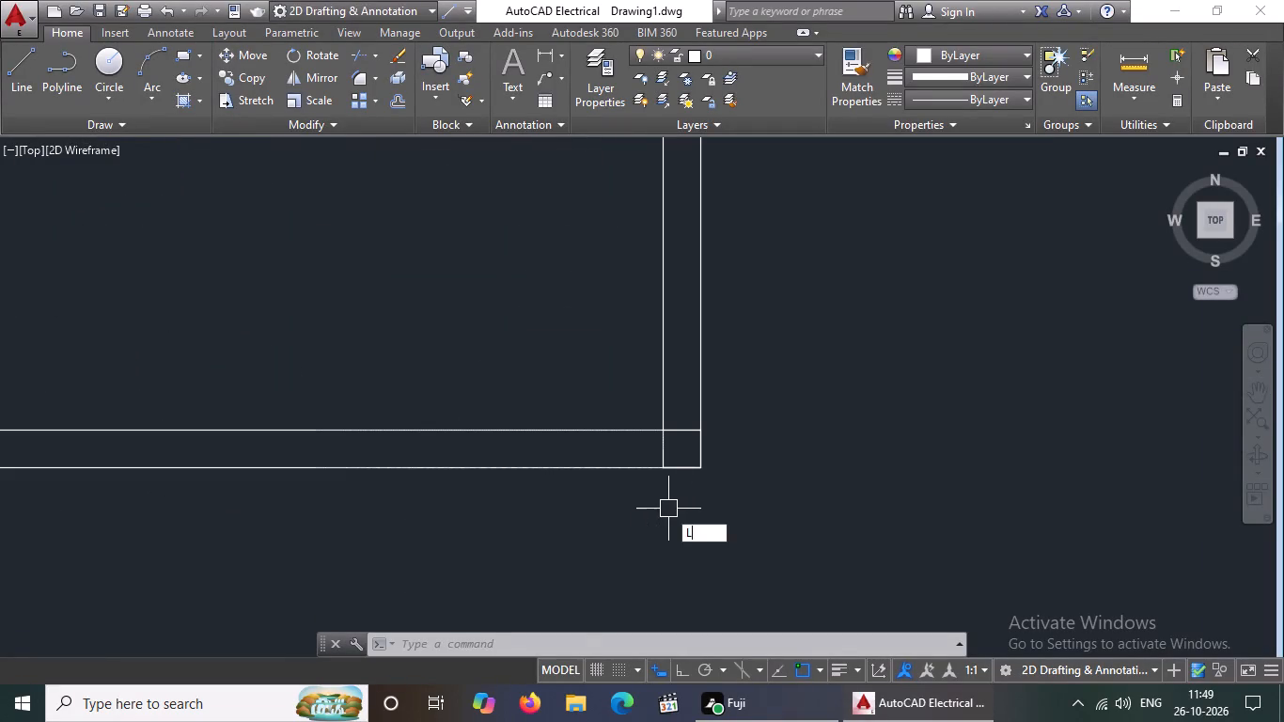
key("Return")
scroll(645, 451, "up", 2)
left_click_drag(689, 492, 700, 484)
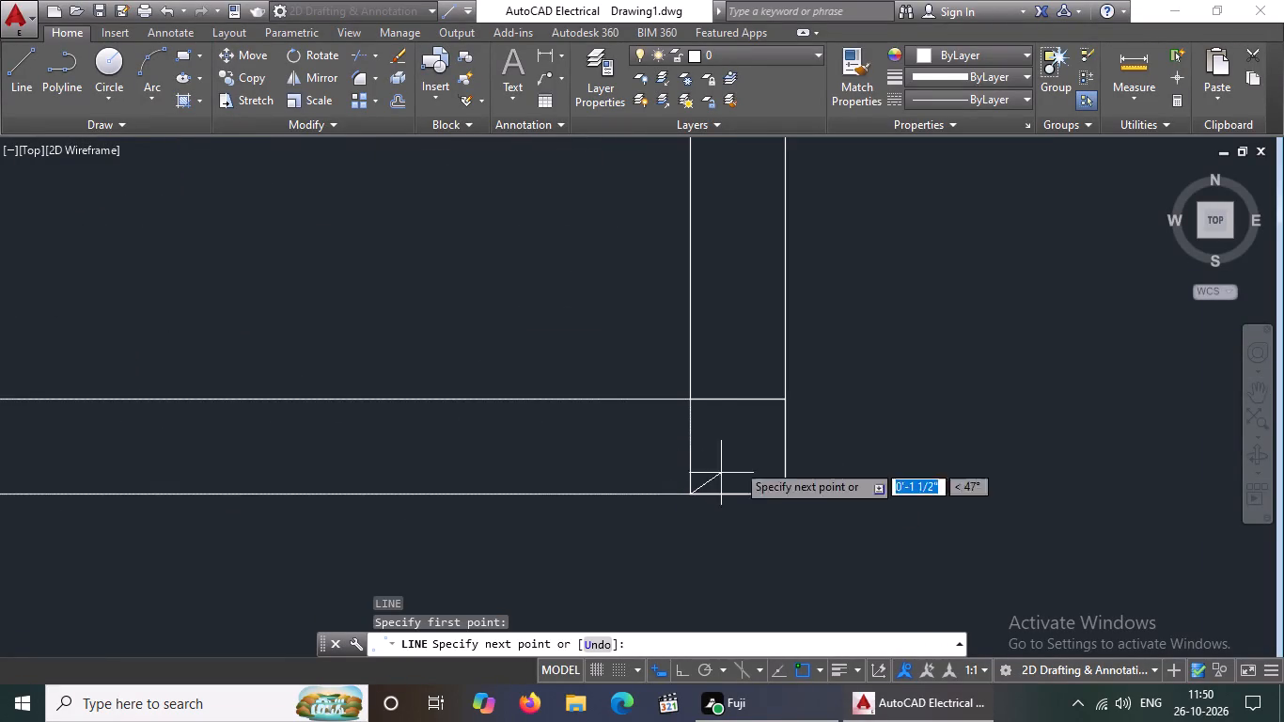
left_click_drag(785, 399, 801, 390)
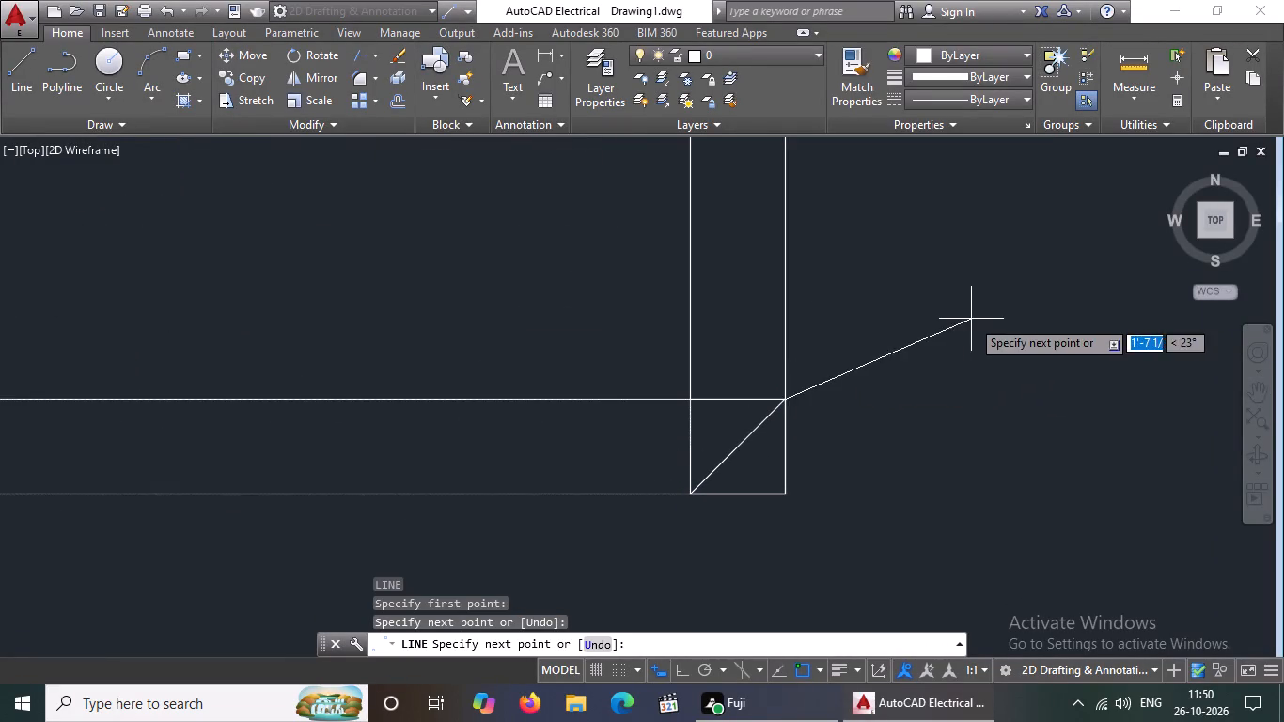
key("Return")
key("l")
key("Return")
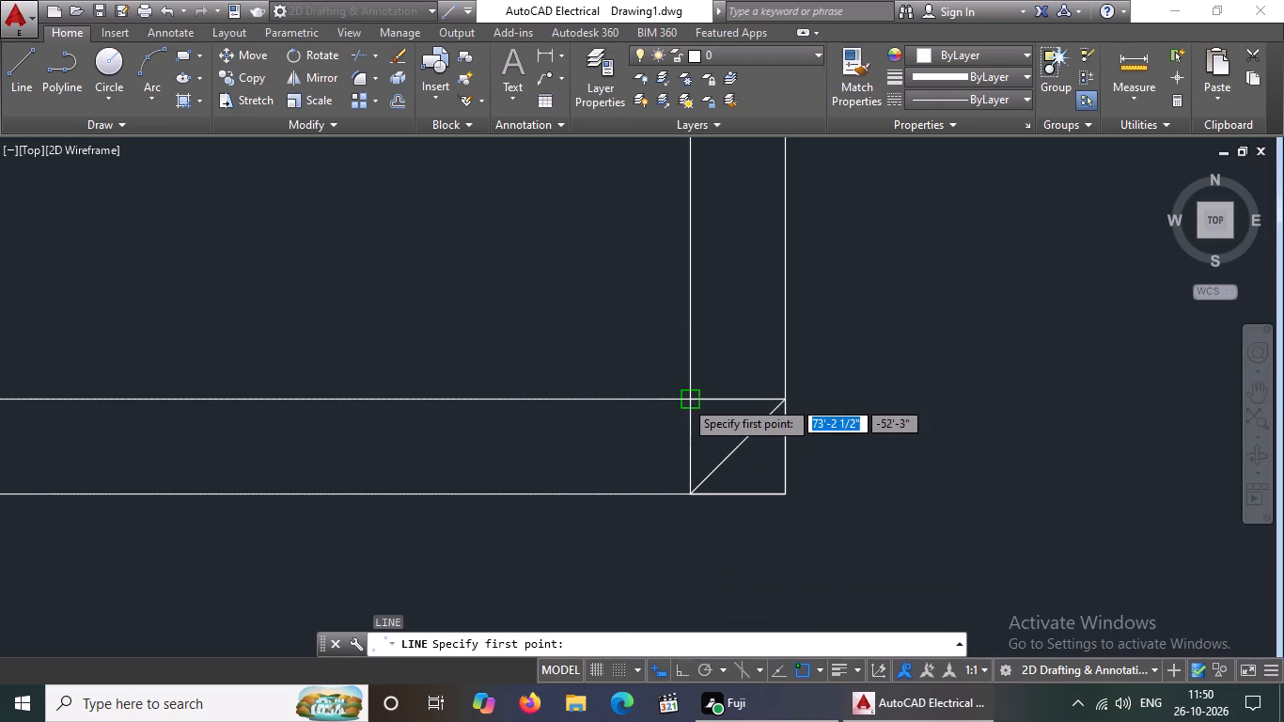
left_click_drag(684, 400, 700, 416)
left_click(785, 493)
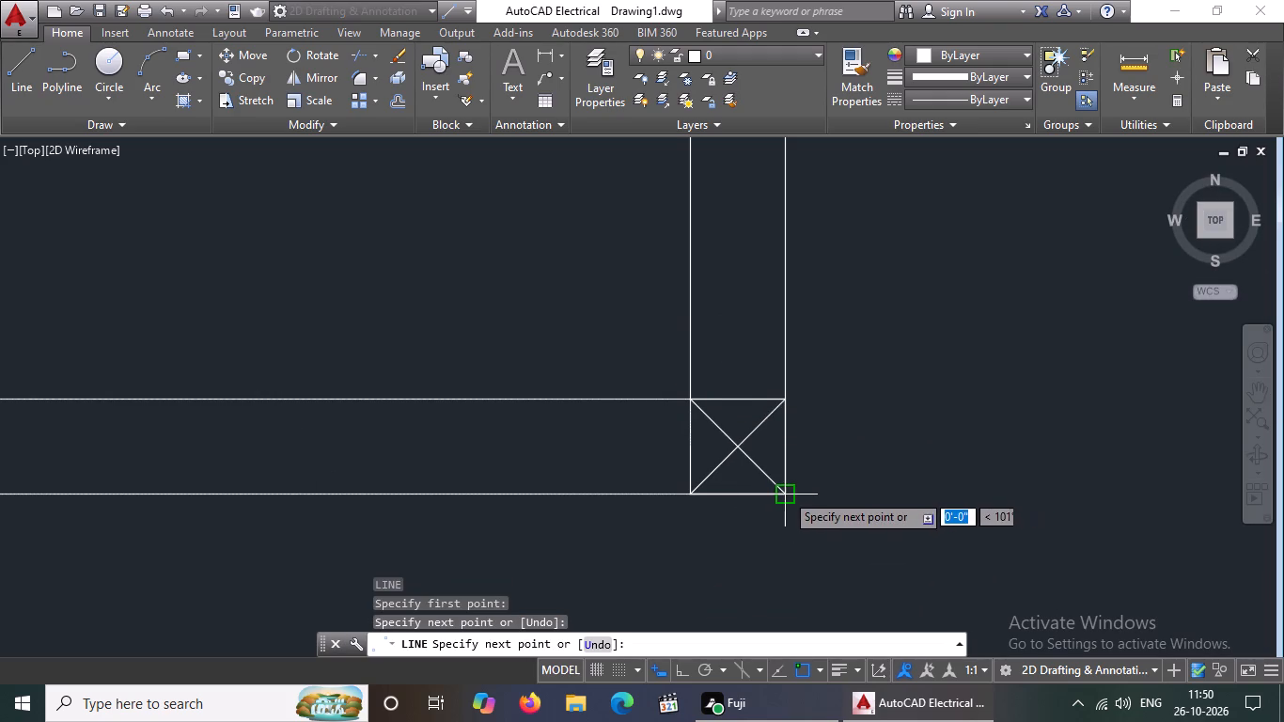
scroll(793, 474, "down", 4)
key("Return")
scroll(777, 467, "down", 2)
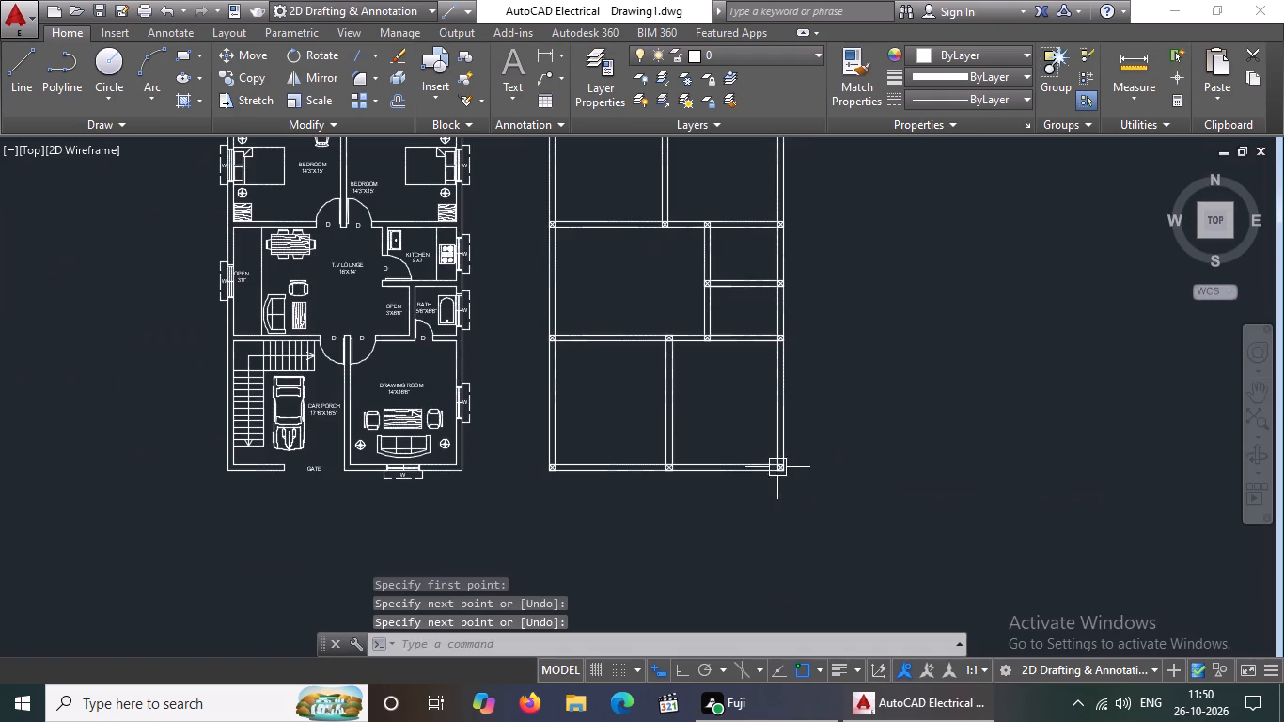
With Ortho on, draw a centreline along the outer north wall from the northwest column's centre through both partition columns to the northeast column's centre.
middle_click_drag(699, 421, 685, 560)
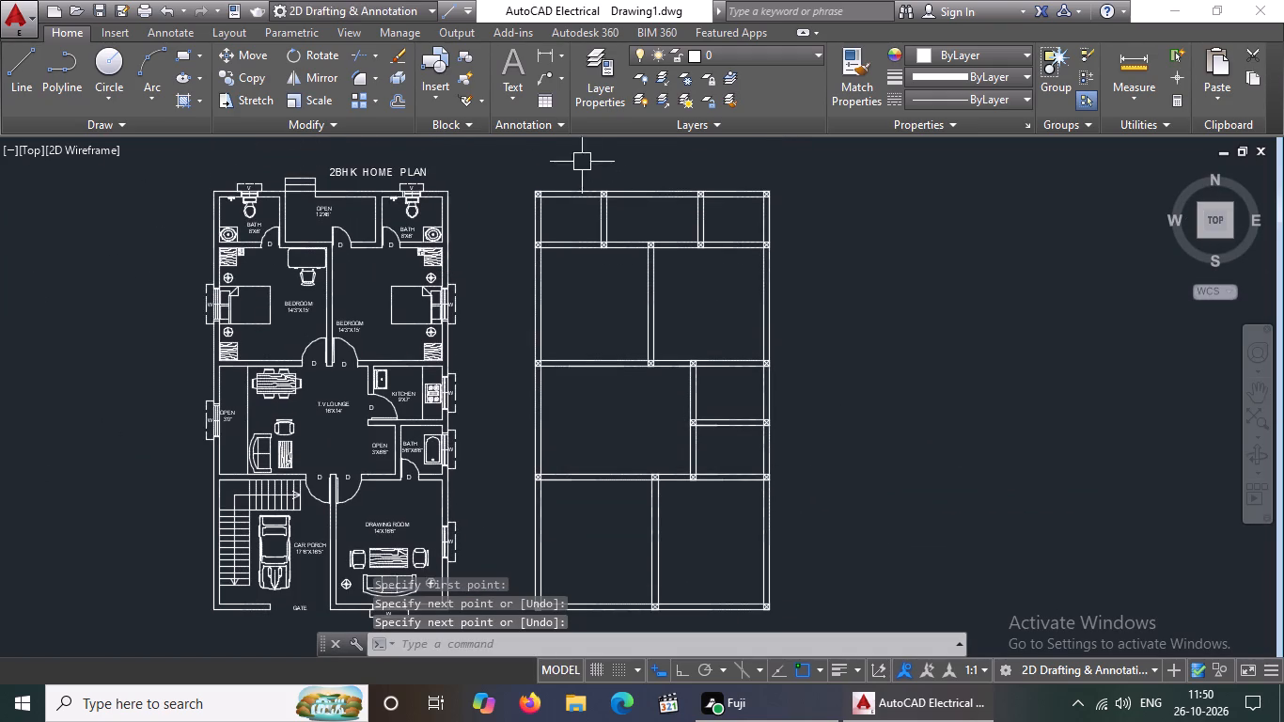
scroll(581, 161, "up", 2)
scroll(560, 233, "up", 2)
key("l")
key("Return")
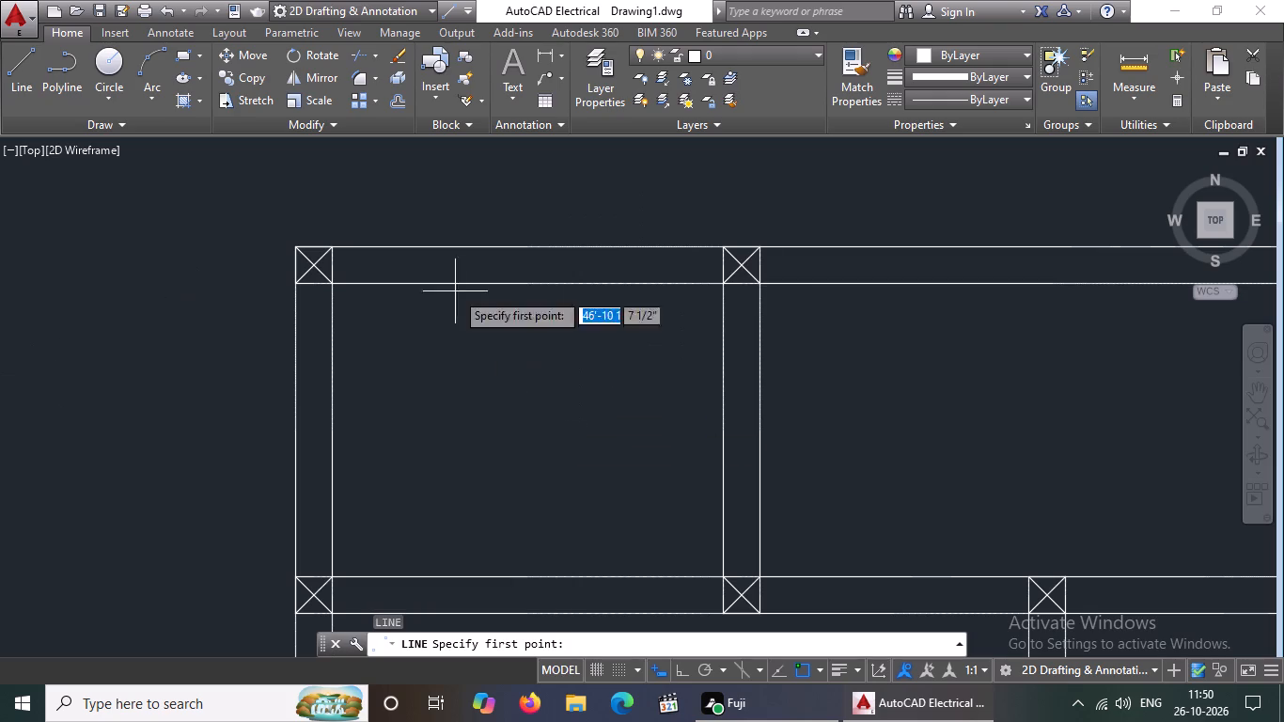
scroll(380, 244, "up", 2)
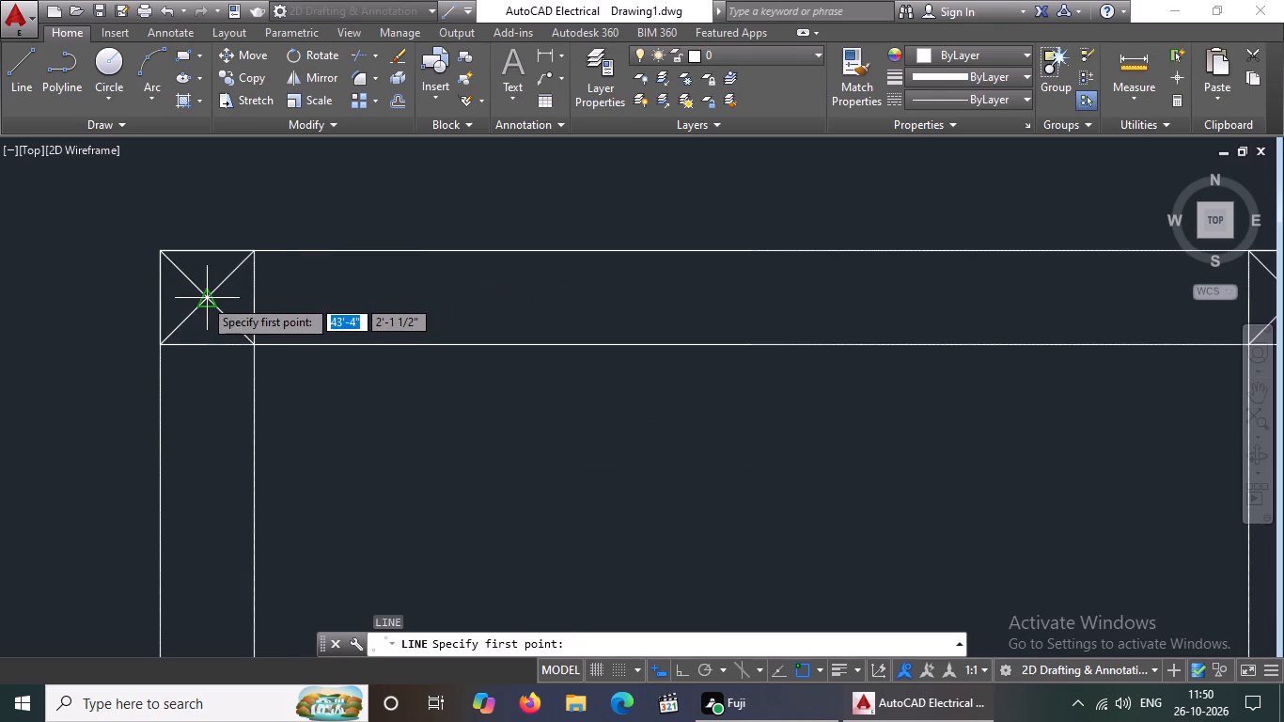
left_click(203, 298)
scroll(374, 308, "down", 2)
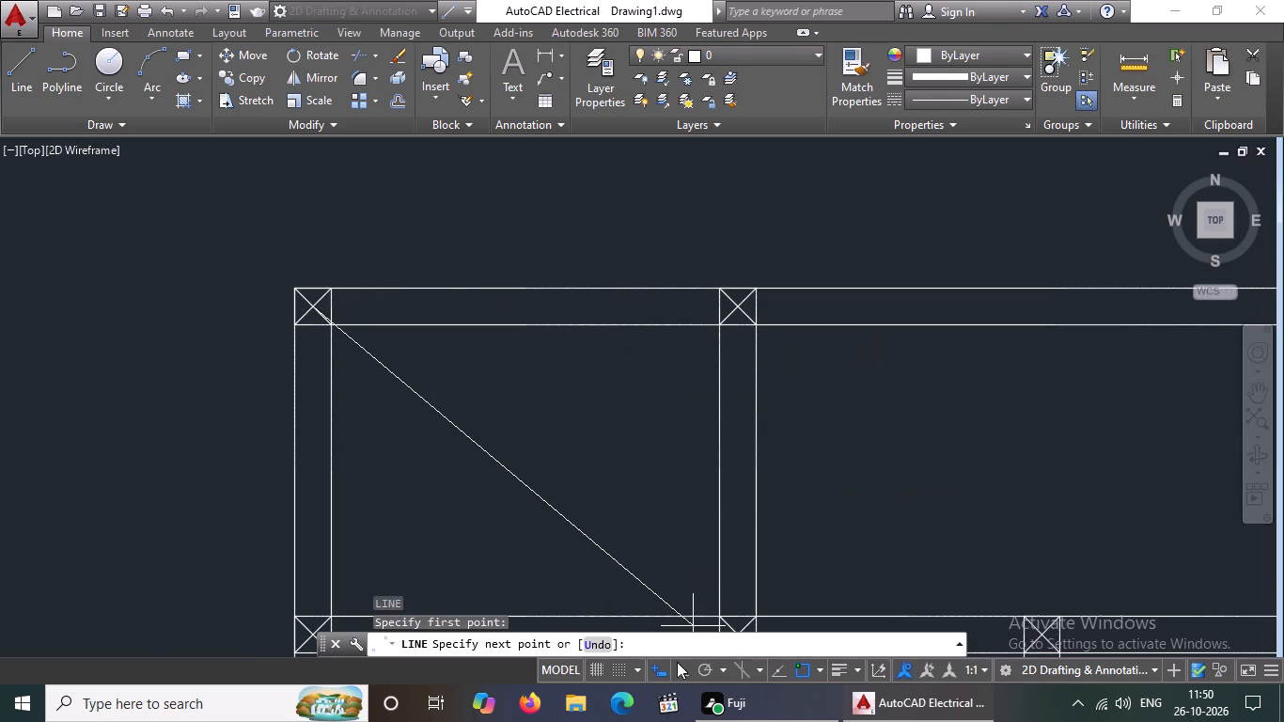
left_click(679, 663)
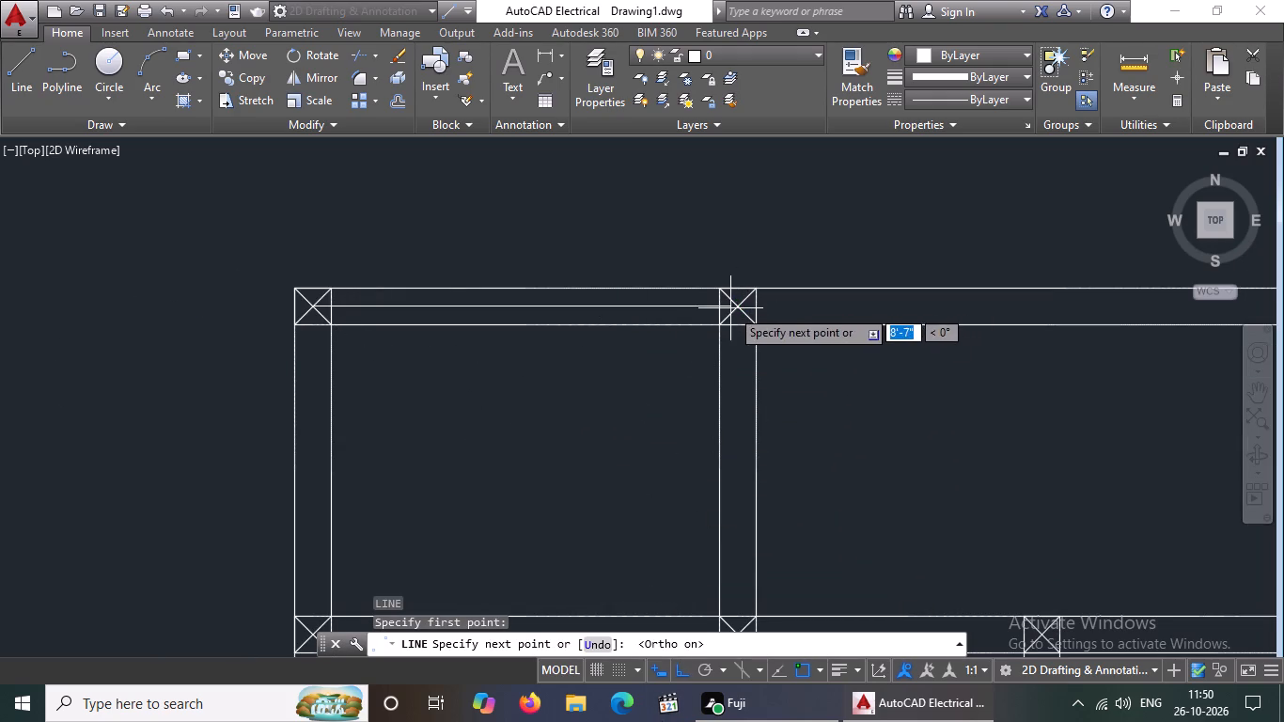
left_click(737, 306)
scroll(727, 314, "down", 4)
scroll(910, 309, "up", 3)
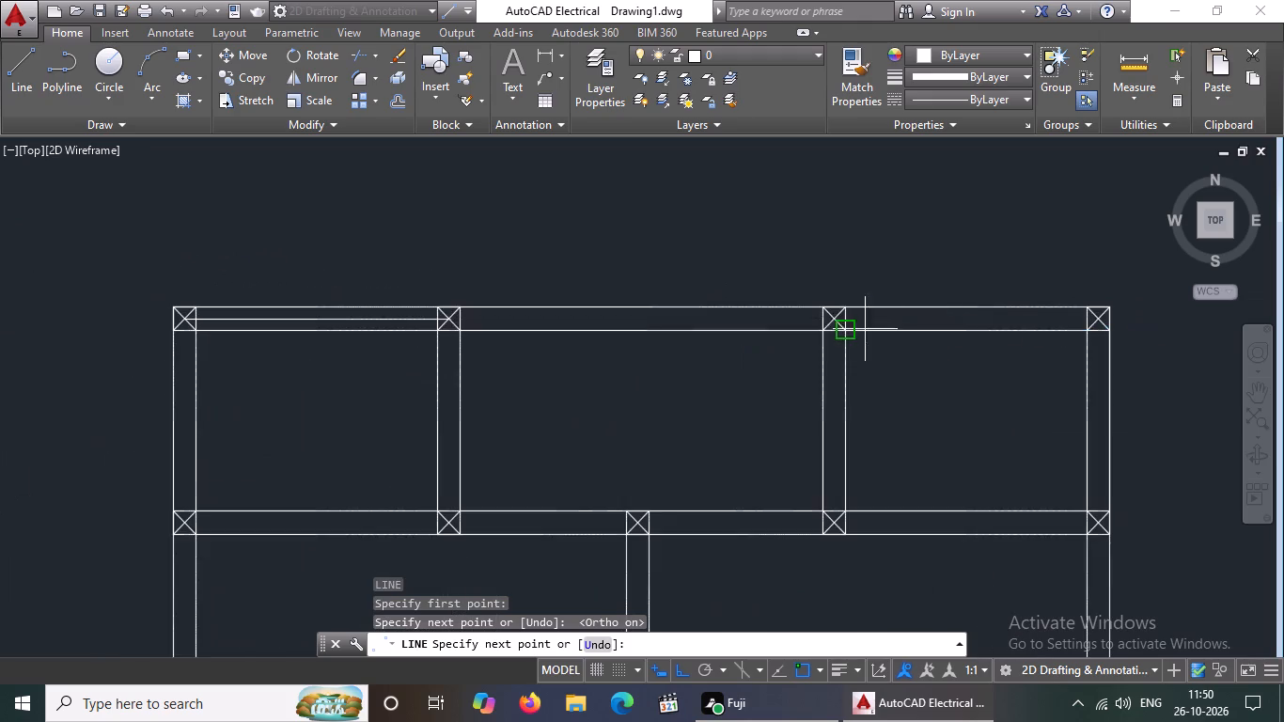
scroll(833, 336, "up", 2)
left_click(836, 290)
scroll(832, 302, "down", 4)
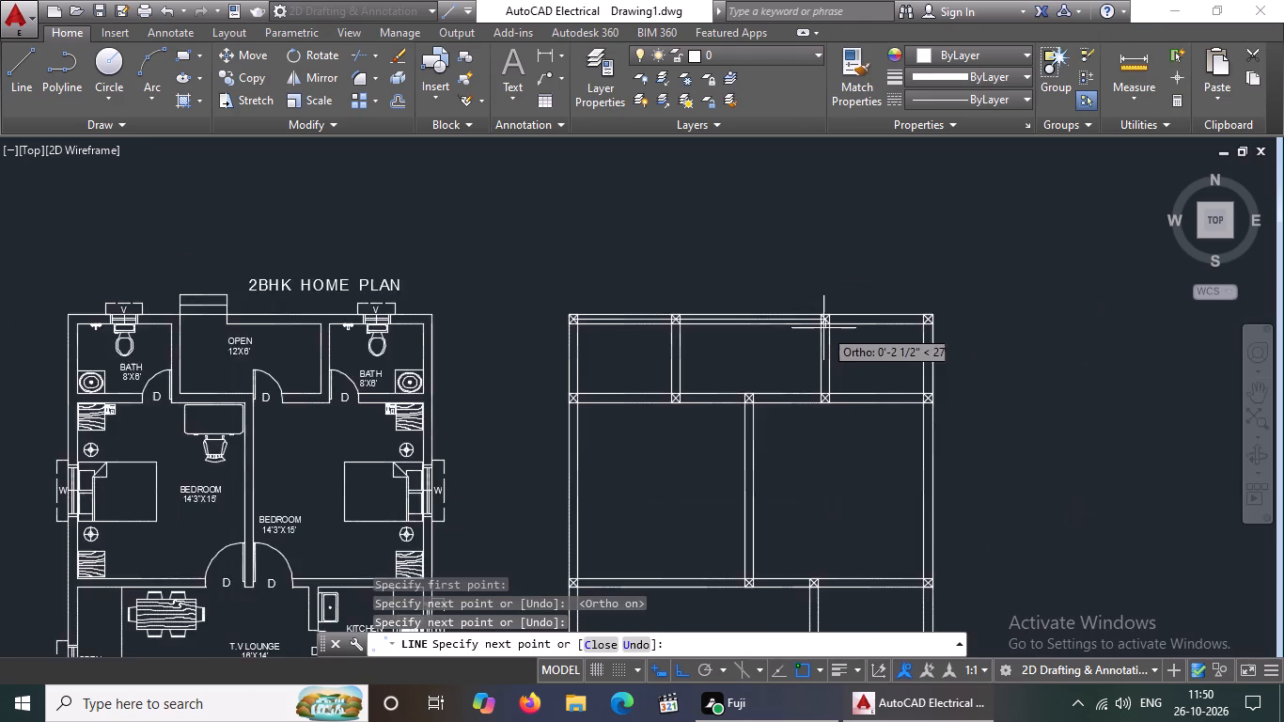
scroll(823, 328, "down", 1)
scroll(905, 311, "up", 3)
scroll(835, 352, "up", 3)
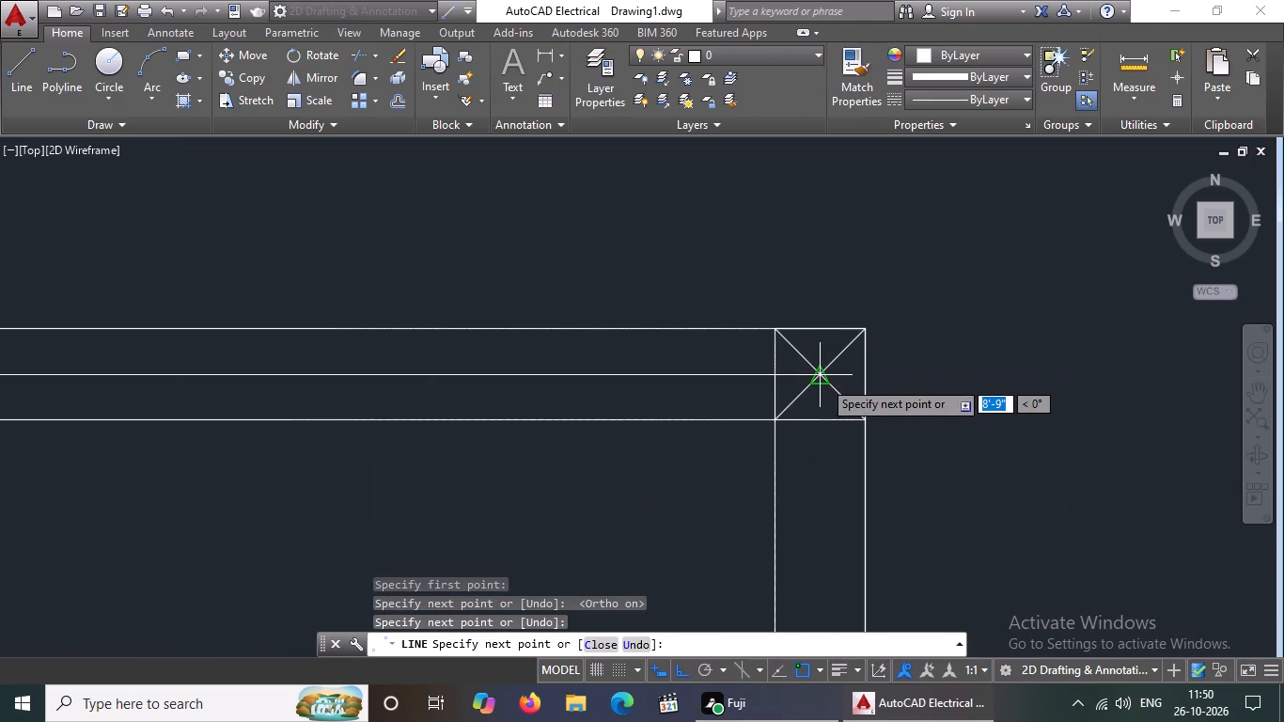
left_click(822, 378)
Continue the centreline south along the outer east wall through the next two column centres, ending at the bedrooms' south wall.
scroll(842, 344, "down", 5)
scroll(829, 477, "up", 3)
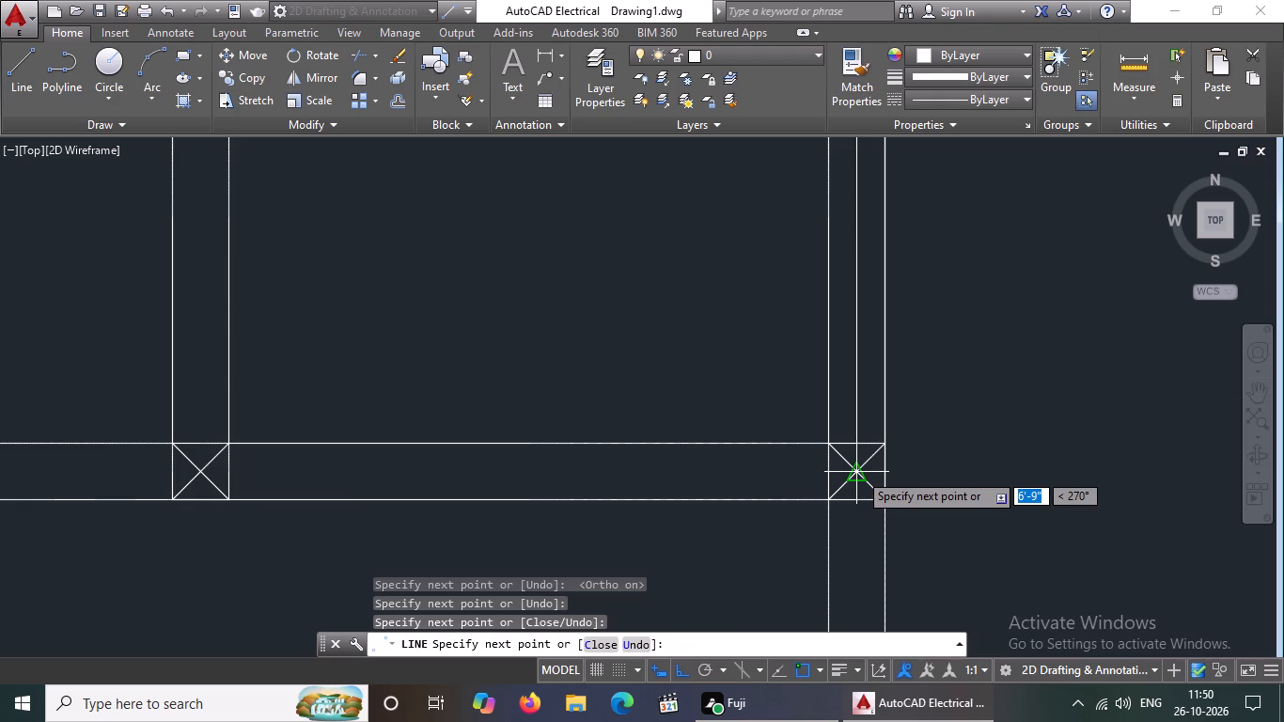
left_click(858, 471)
scroll(869, 405, "down", 6)
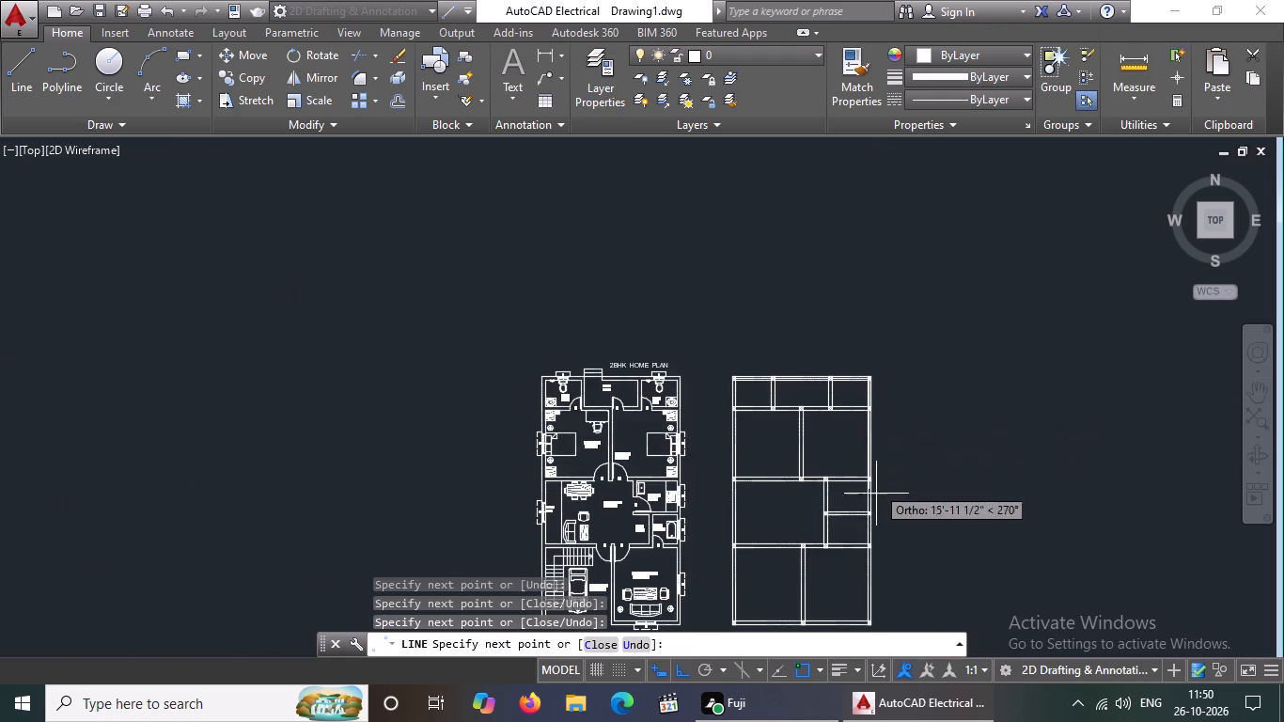
scroll(875, 501, "up", 3)
scroll(842, 409, "up", 3)
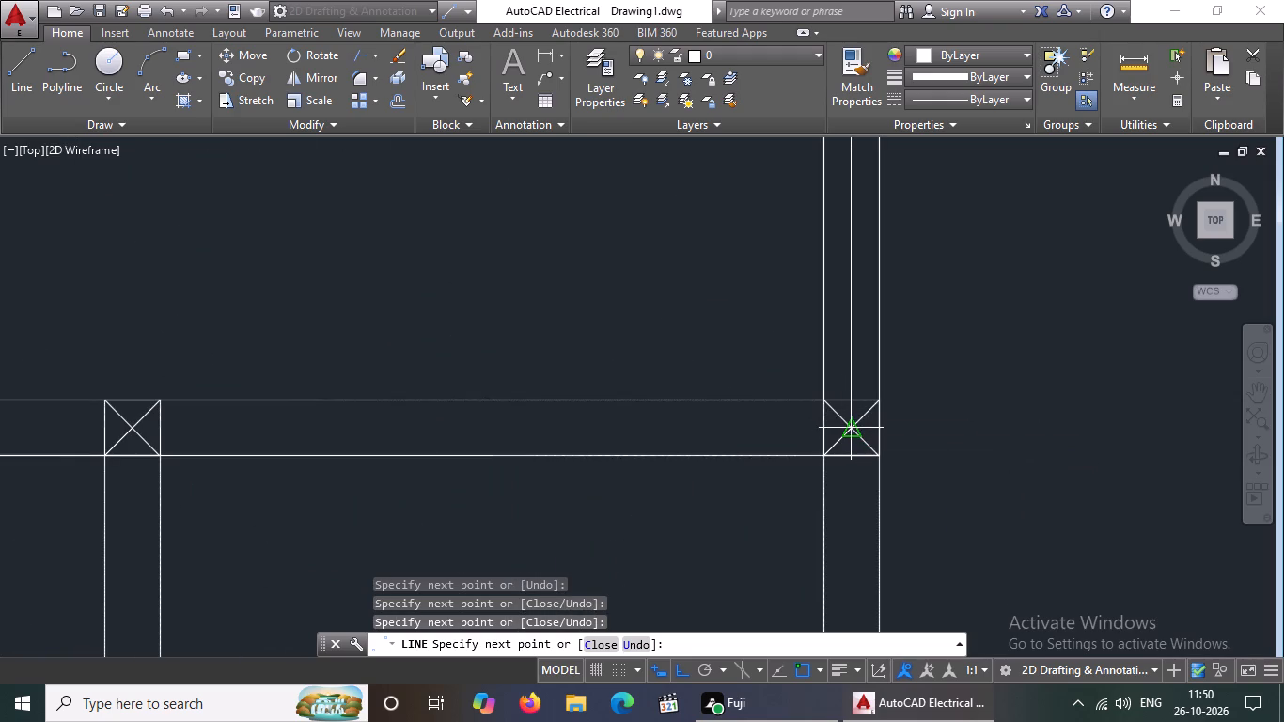
left_click(847, 431)
Continue the east wall centreline through the remaining column centres down to the centre of the southeast corner column.
scroll(858, 424, "down", 8)
scroll(858, 450, "up", 4)
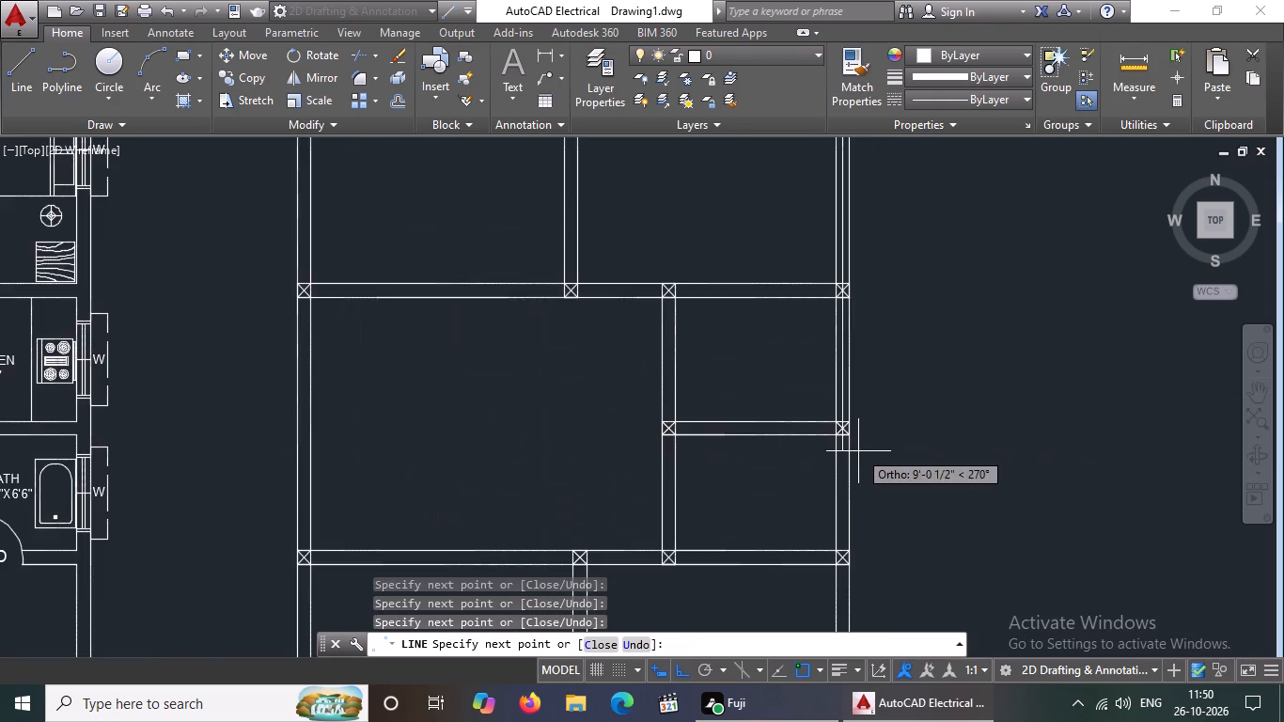
scroll(845, 432, "up", 4)
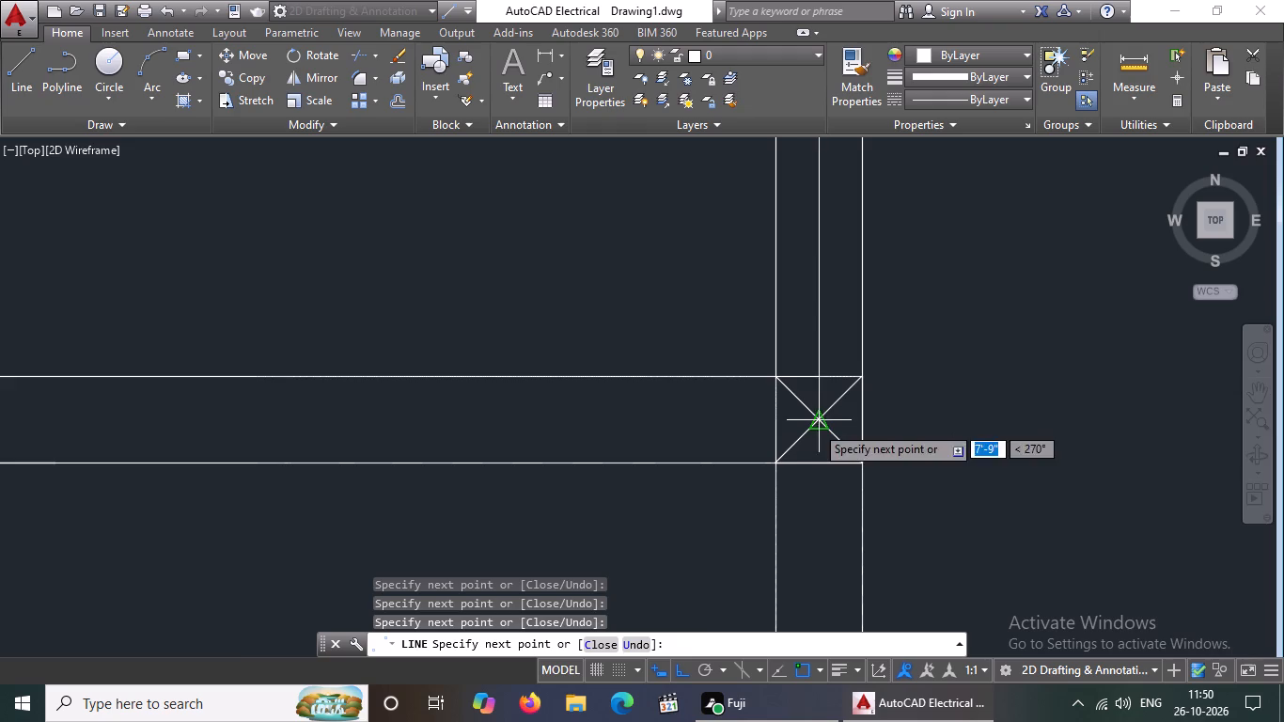
left_click(815, 425)
scroll(821, 422, "down", 6)
scroll(822, 464, "up", 4)
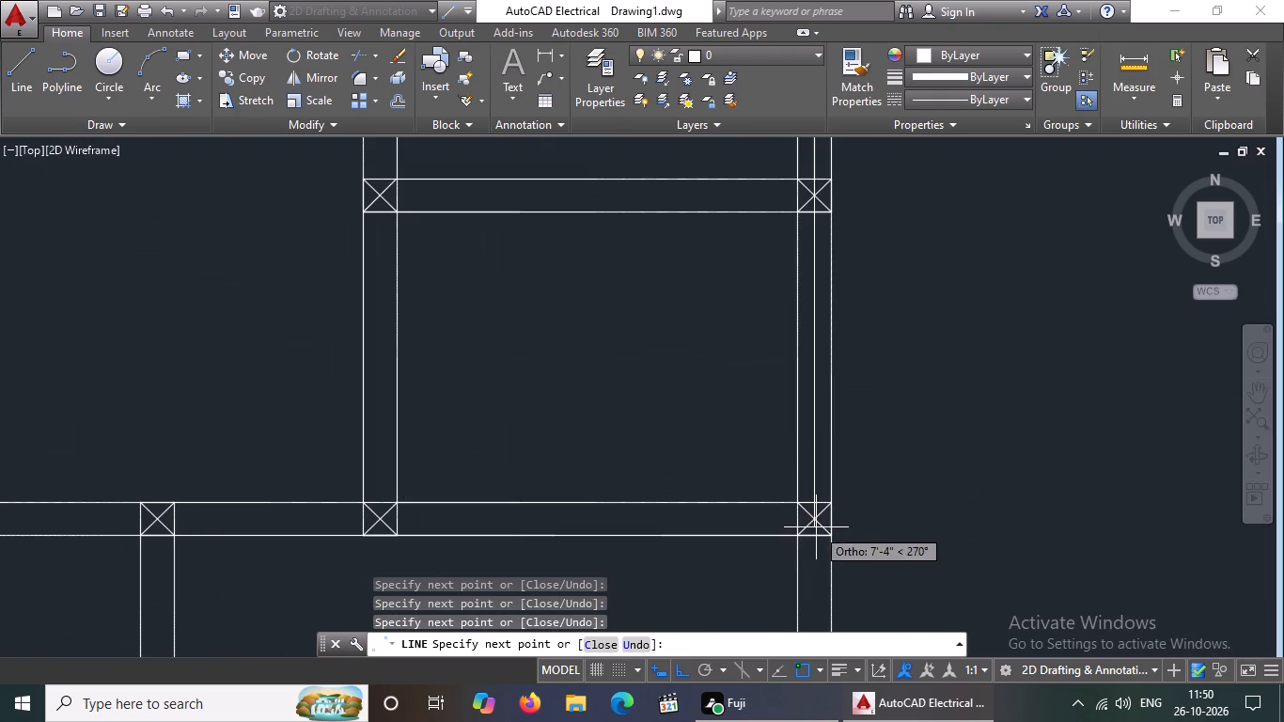
left_click(816, 518)
scroll(850, 464, "down", 5)
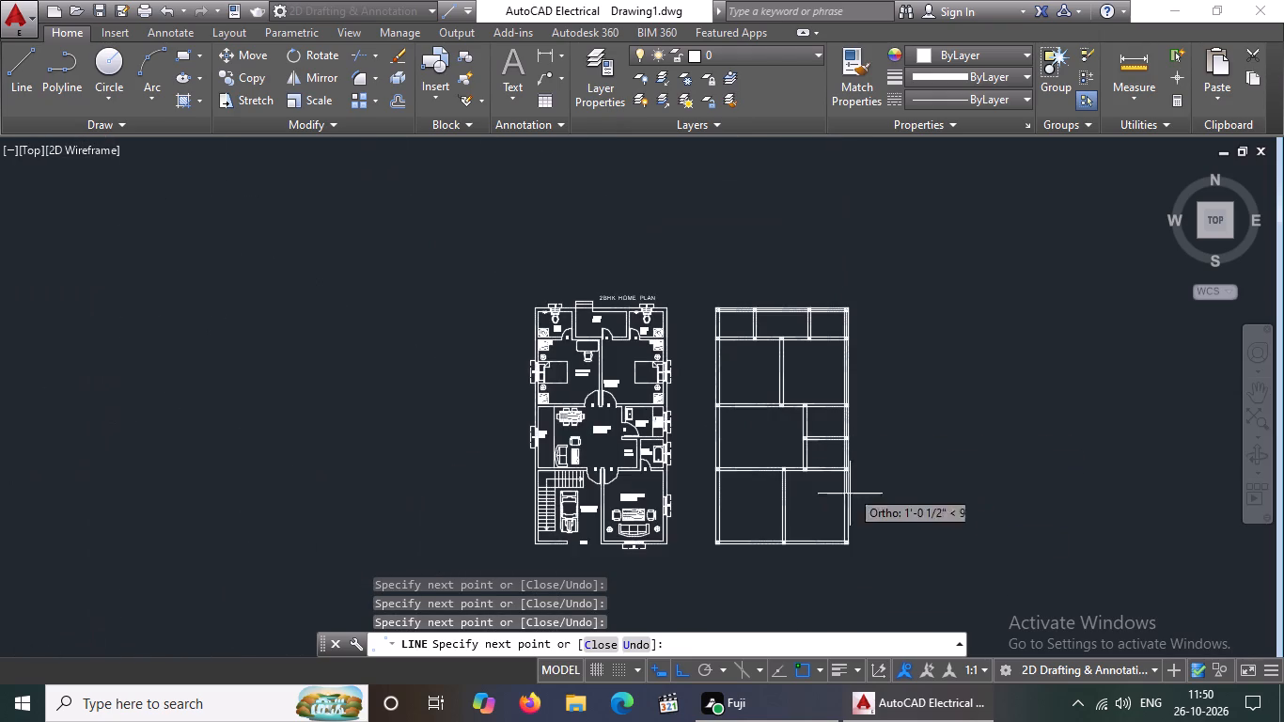
scroll(843, 558, "up", 6)
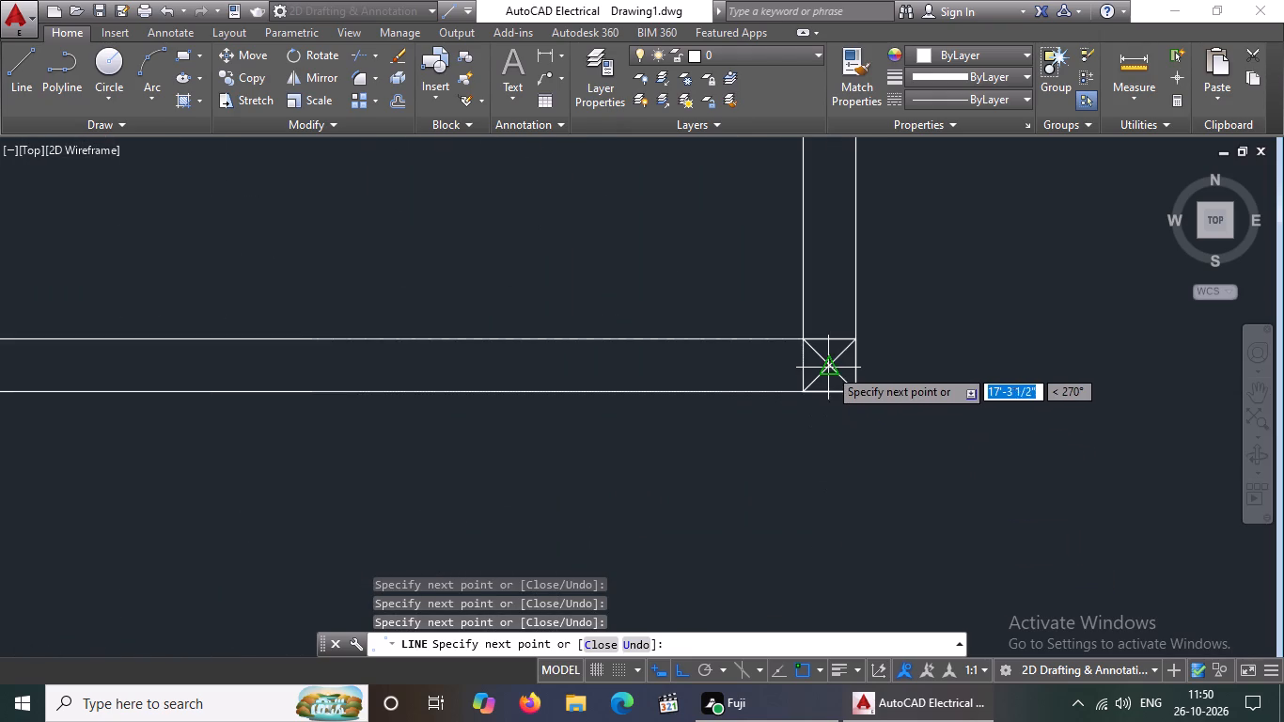
left_click_drag(828, 368, 826, 376)
Continue the centreline west along the outer south wall through the partition column's centre to the southwest corner column's centre.
scroll(798, 423, "down", 4)
scroll(610, 396, "up", 3)
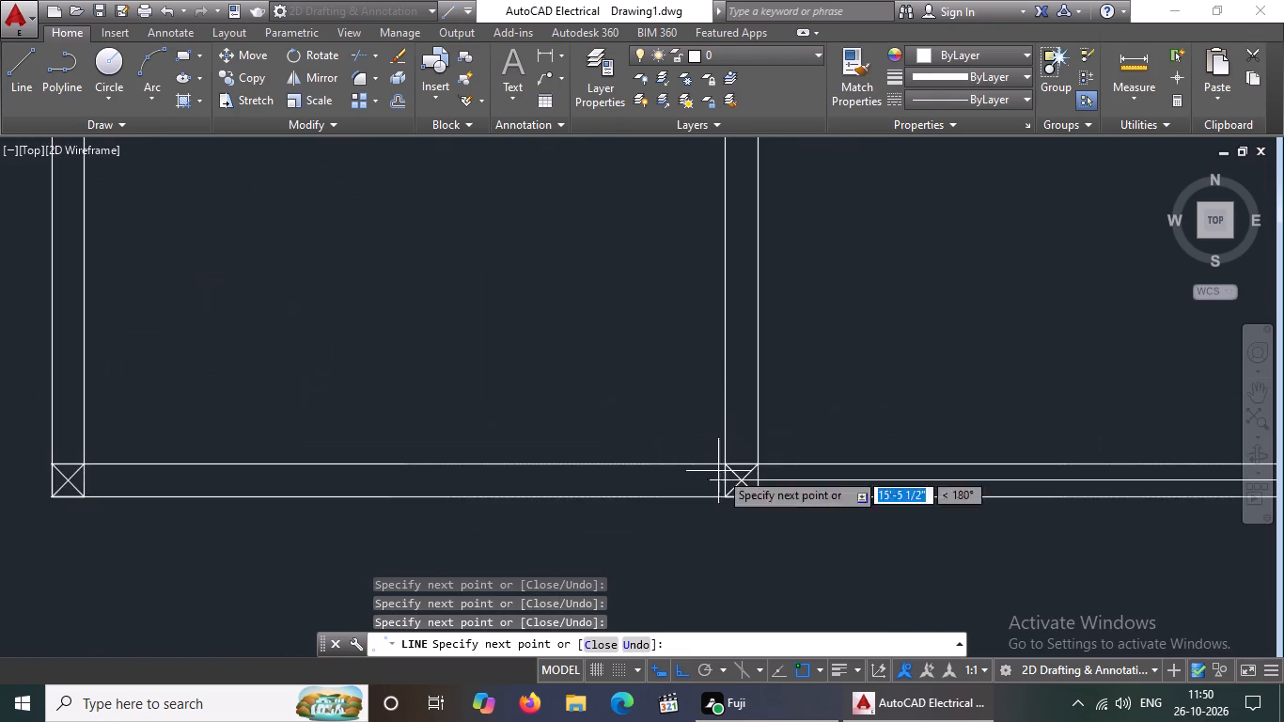
scroll(757, 477, "up", 3)
left_click(688, 493)
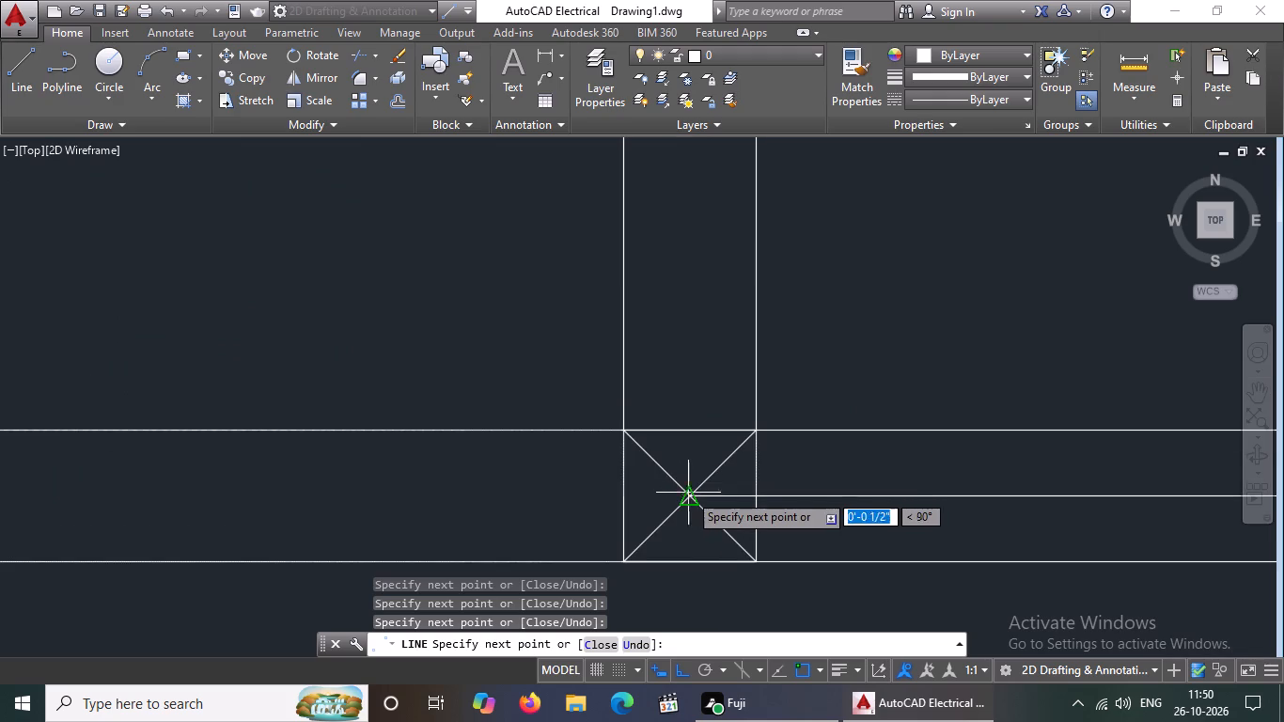
scroll(650, 508, "down", 7)
scroll(521, 501, "up", 3)
scroll(368, 532, "up", 3)
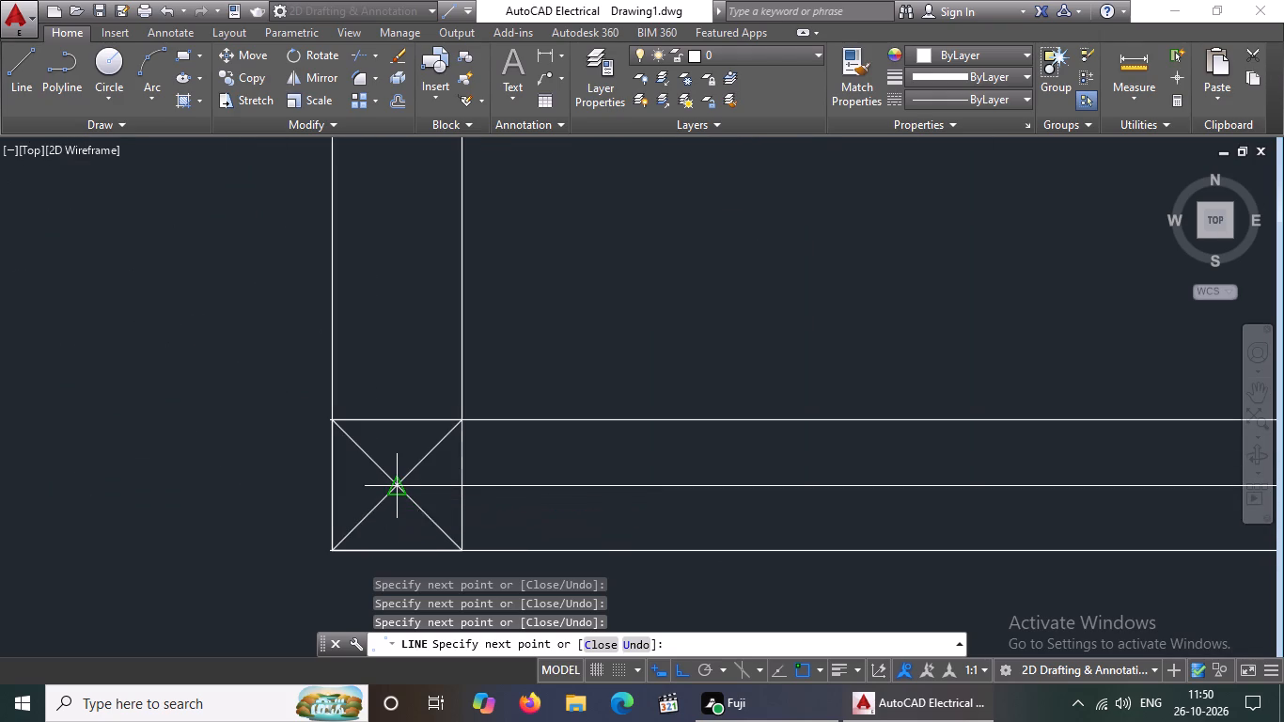
left_click(395, 486)
Continue the centreline north along the outer west wall through the next two column centres, reaching the bedrooms' south wall.
scroll(399, 486, "down", 7)
scroll(400, 378, "up", 3)
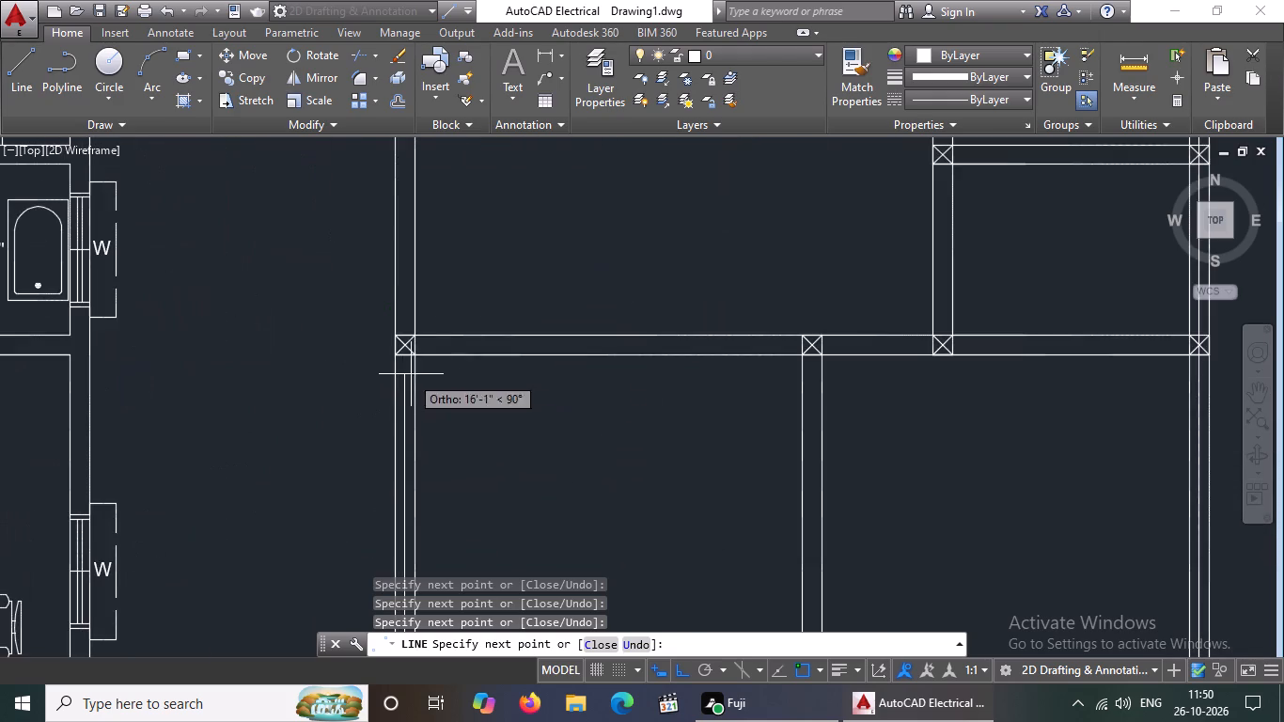
scroll(414, 362, "up", 2)
left_click_drag(384, 322, 388, 345)
scroll(395, 367, "down", 3)
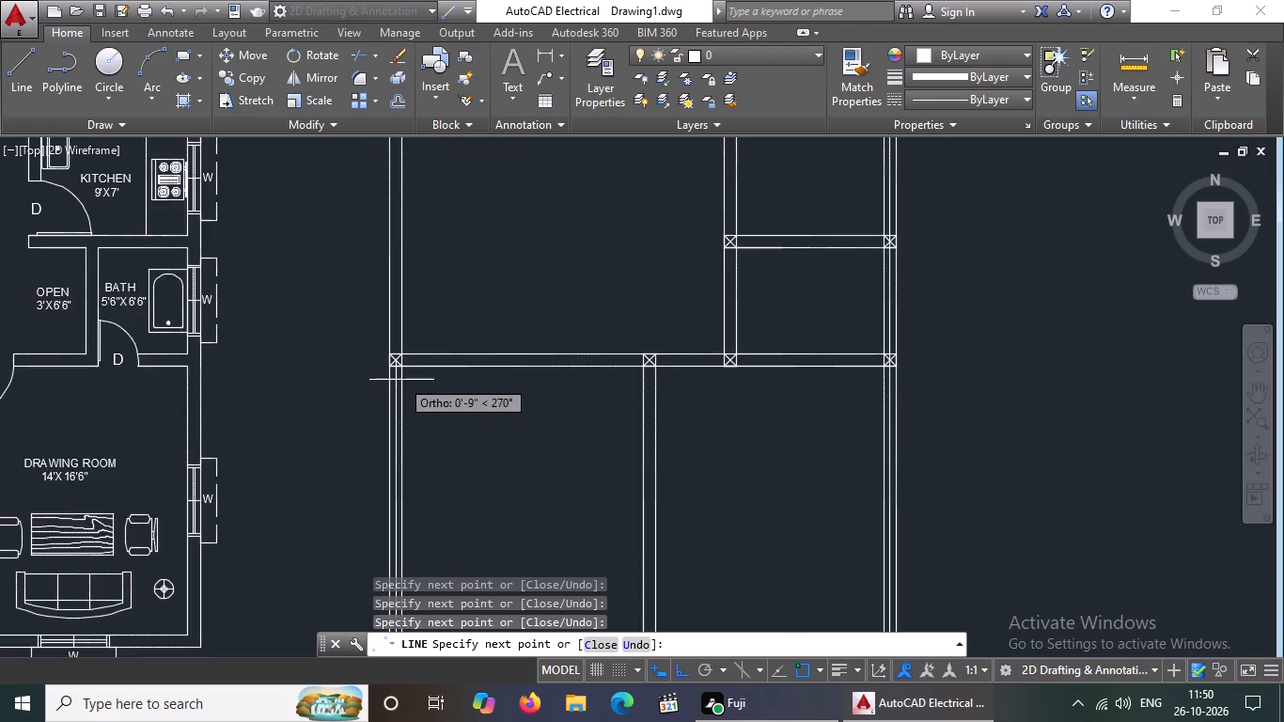
scroll(403, 385, "down", 3)
scroll(406, 316, "up", 6)
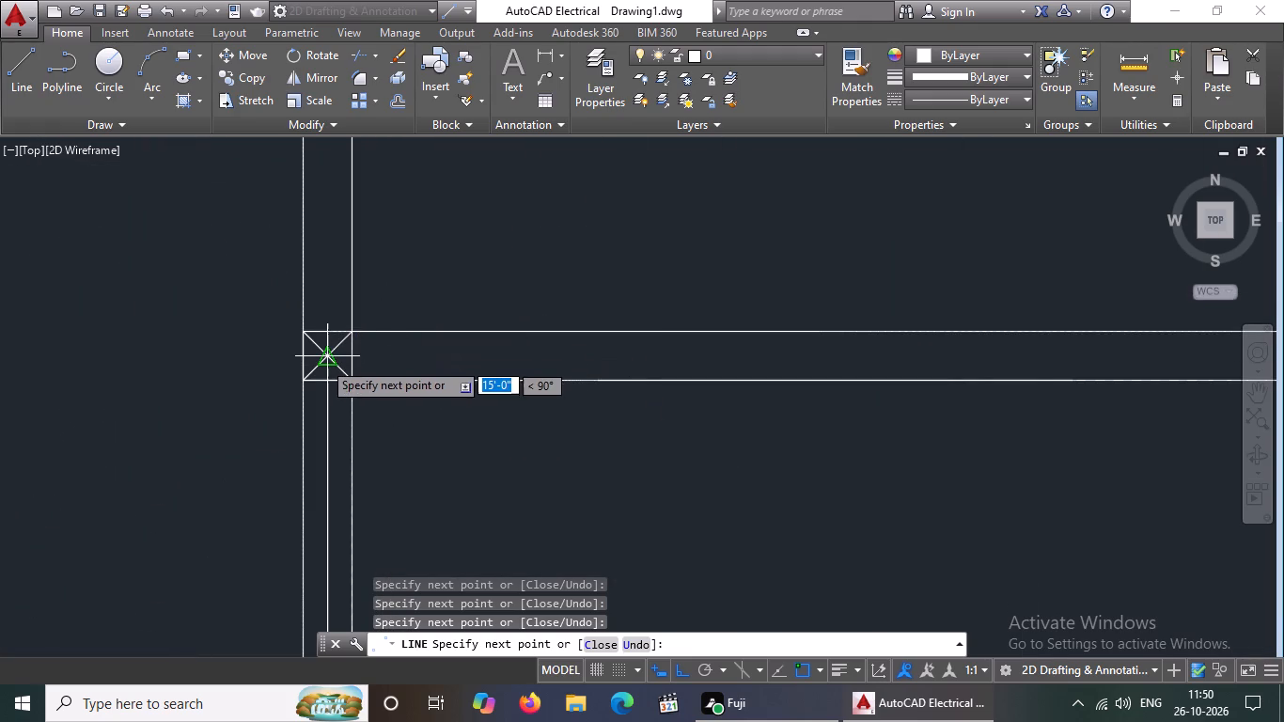
left_click(322, 356)
Continue the west wall centreline through the column at the bedrooms' north wall and finish it at the northwest corner column's centre.
scroll(322, 364, "down", 7)
scroll(396, 259, "up", 2)
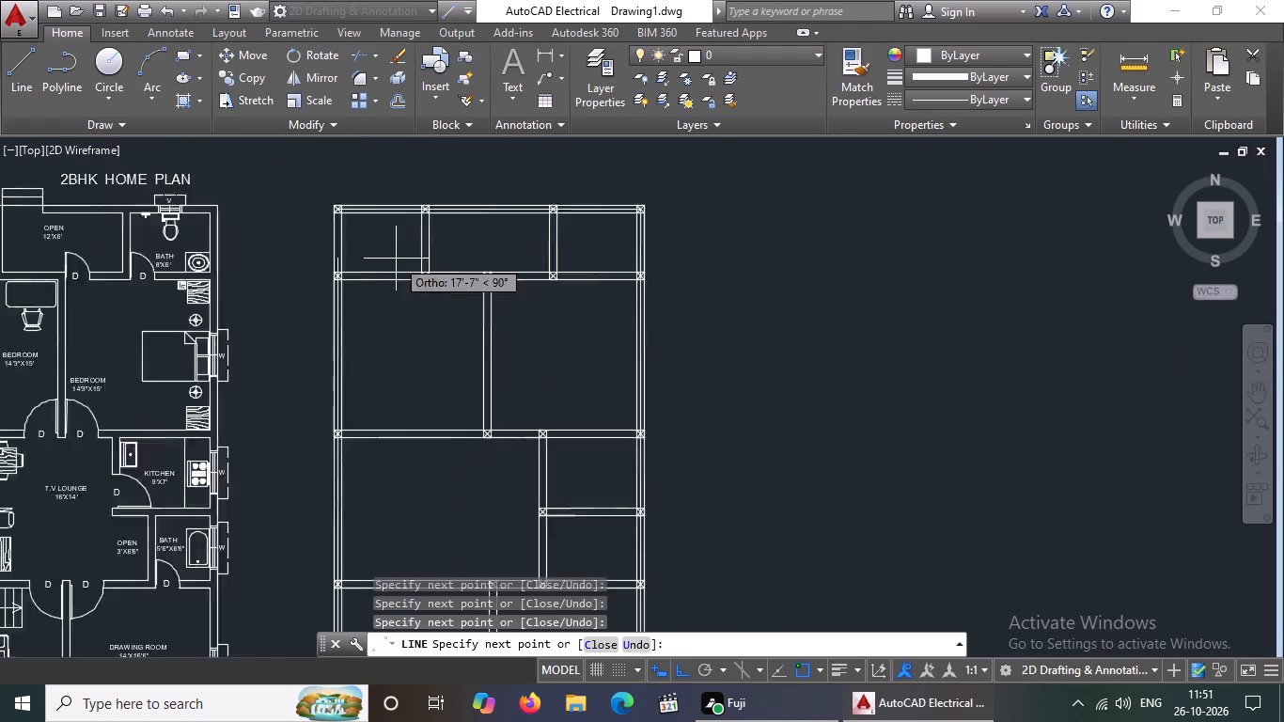
scroll(396, 258, "up", 1)
scroll(243, 300, "up", 3)
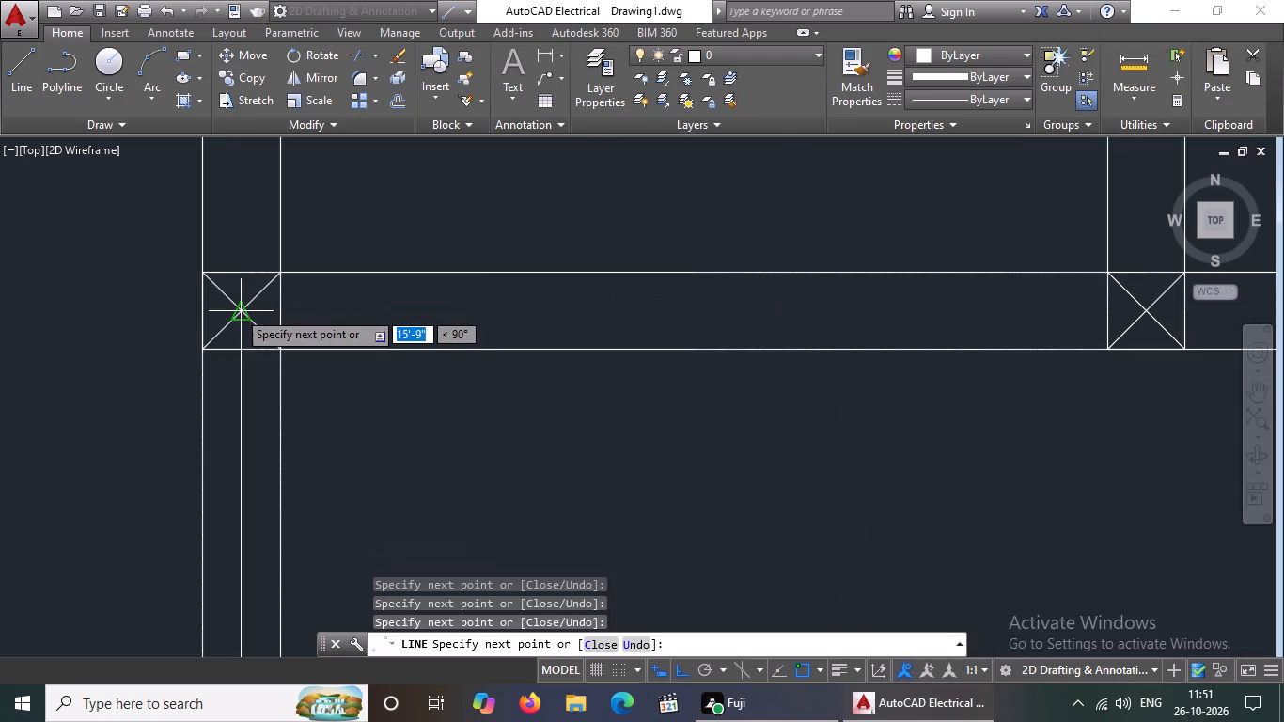
left_click(237, 310)
scroll(243, 310, "down", 7)
scroll(242, 266, "up", 5)
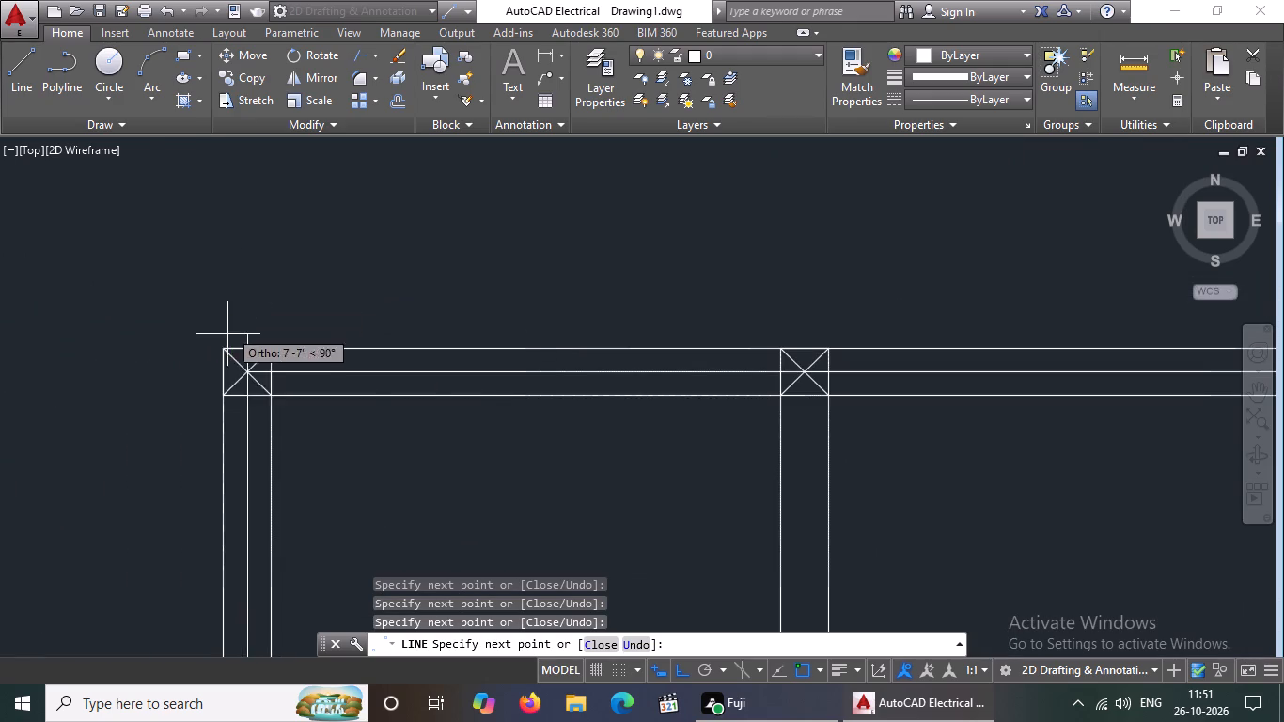
left_click(245, 374)
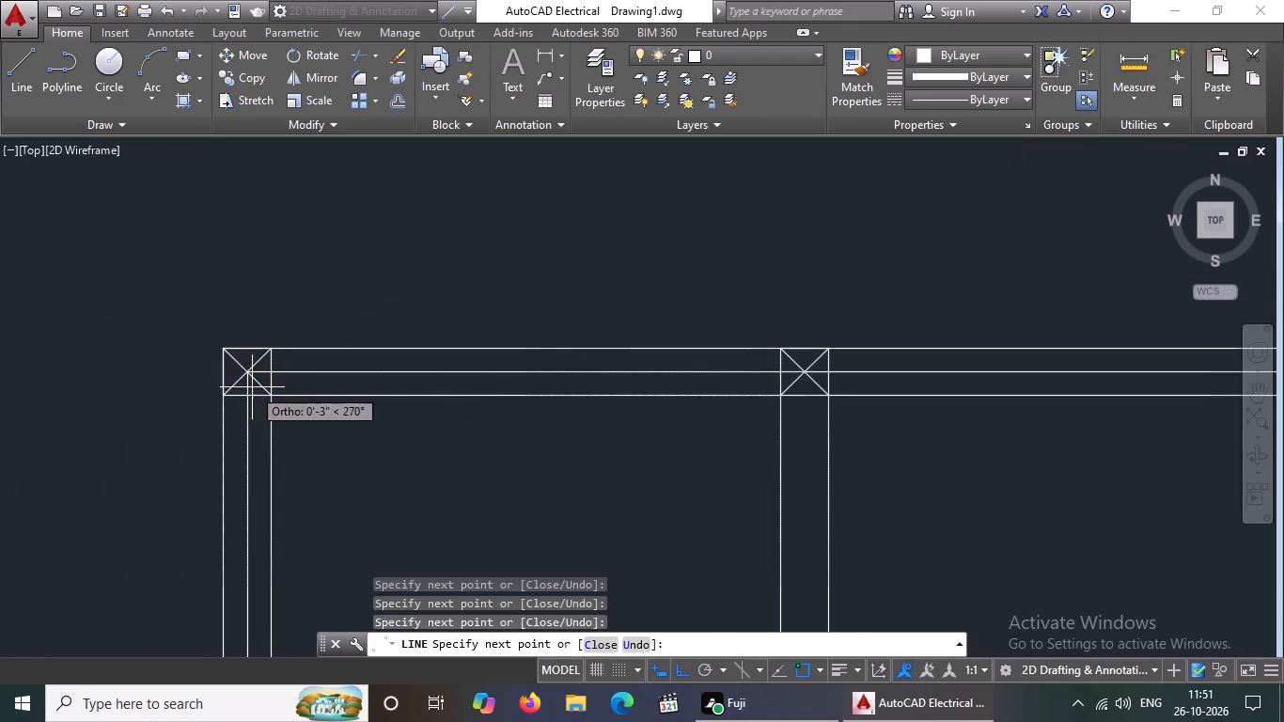
key("Escape")
Draw a centreline down the western partition of the north room strip, from the north wall column's centre to the bedrooms' north wall column.
key("l")
key("Return")
scroll(584, 358, "down", 4)
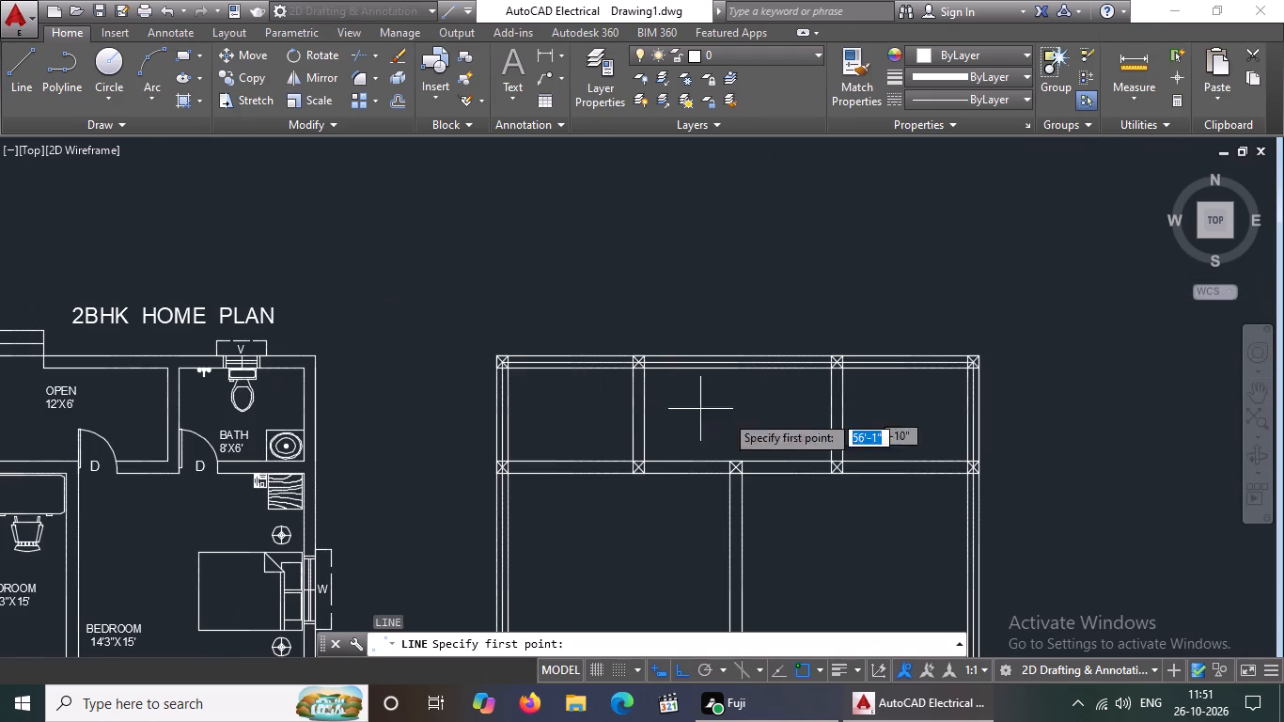
scroll(634, 378, "up", 2)
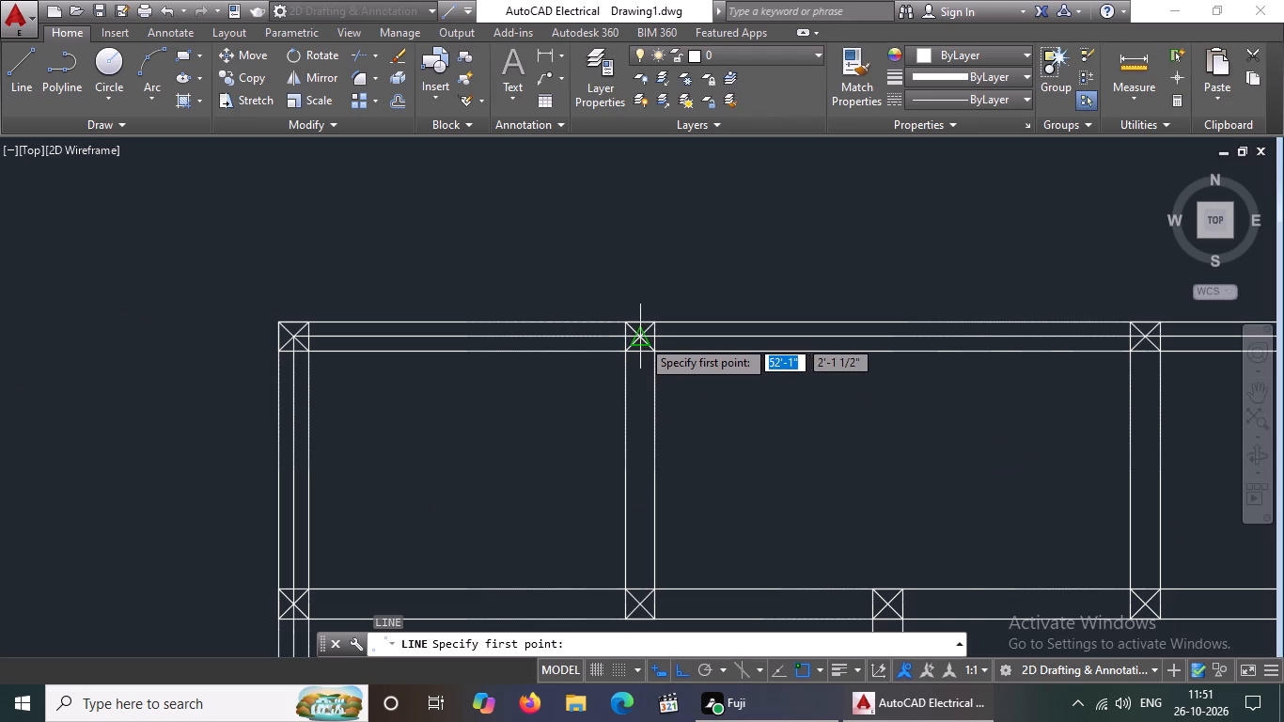
left_click(641, 338)
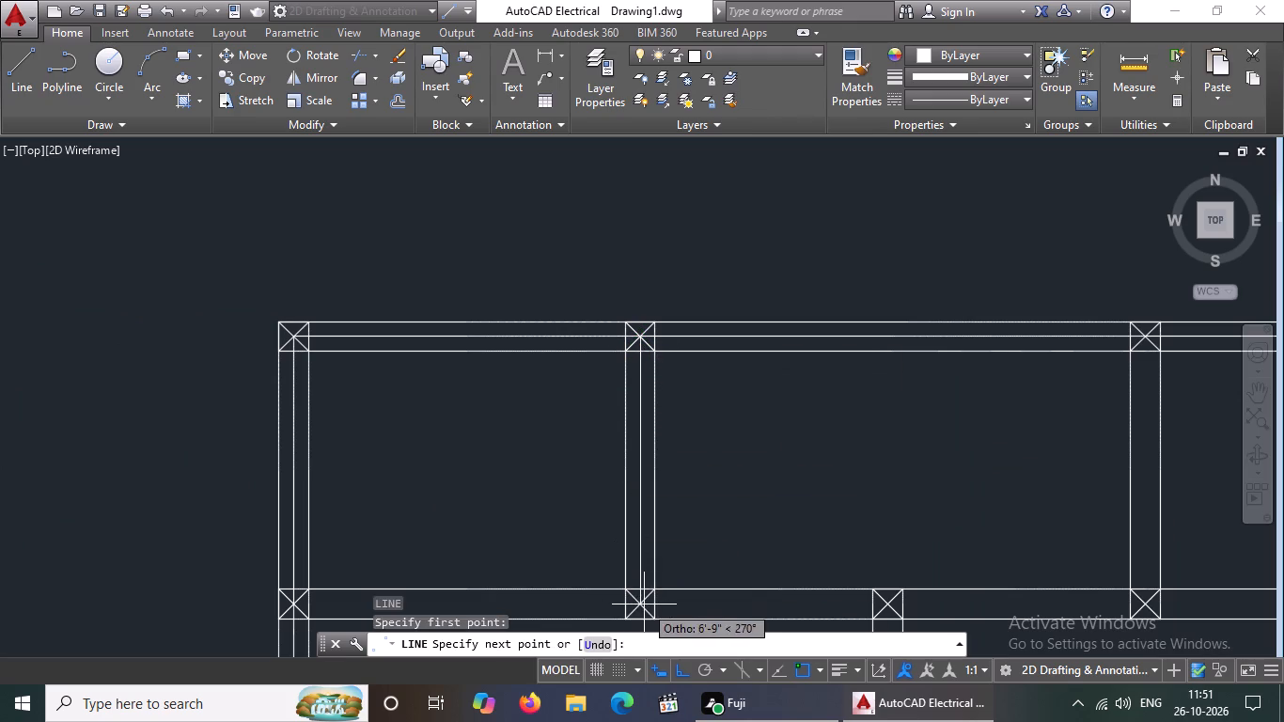
left_click(636, 605)
key("Return")
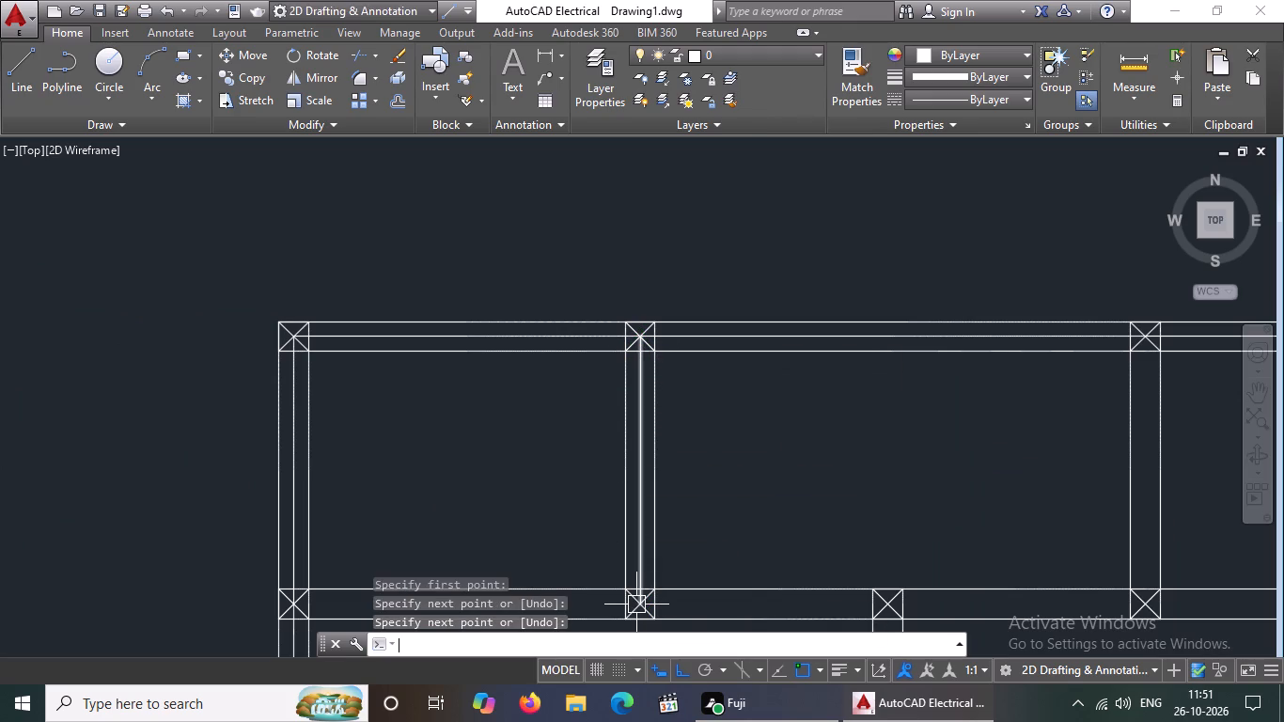
Draw a centreline down the eastern partition of the north room strip, from the north wall column's centre to the bedrooms' north wall column.
key("l")
key("Return")
scroll(664, 541, "down", 4)
scroll(719, 536, "up", 2)
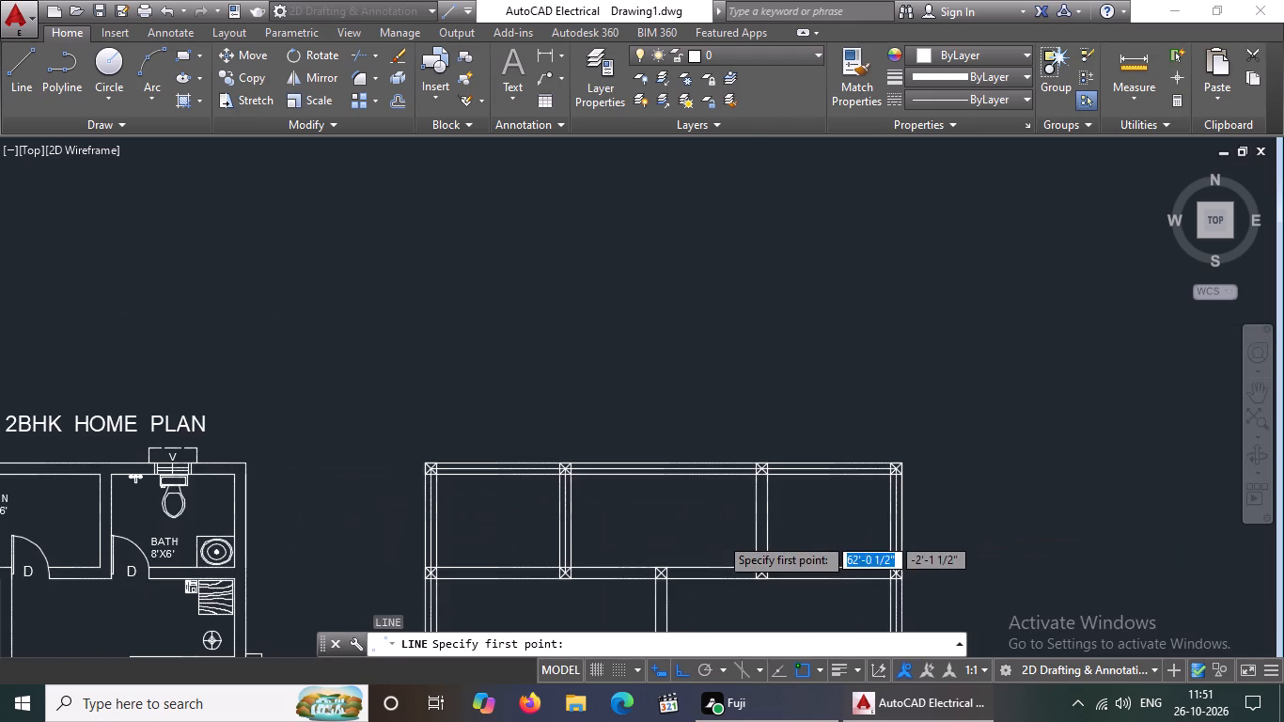
scroll(655, 500, "up", 3)
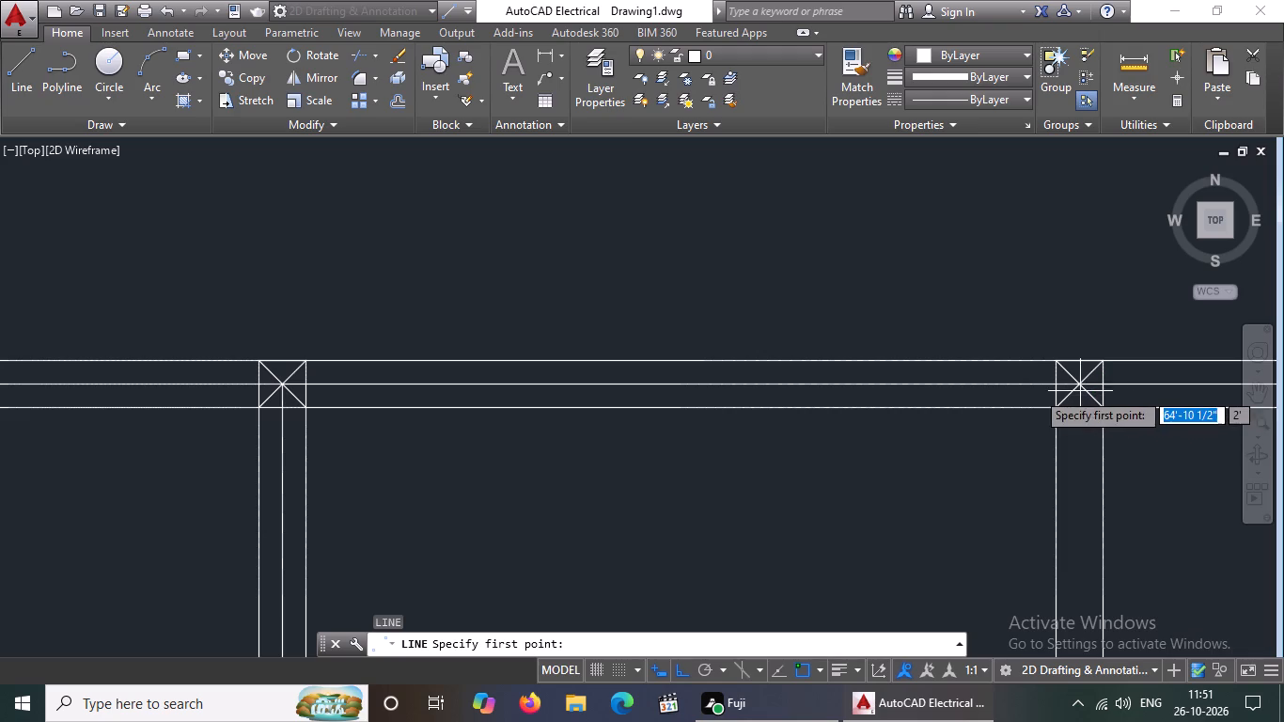
left_click(1078, 386)
scroll(1001, 369, "down", 5)
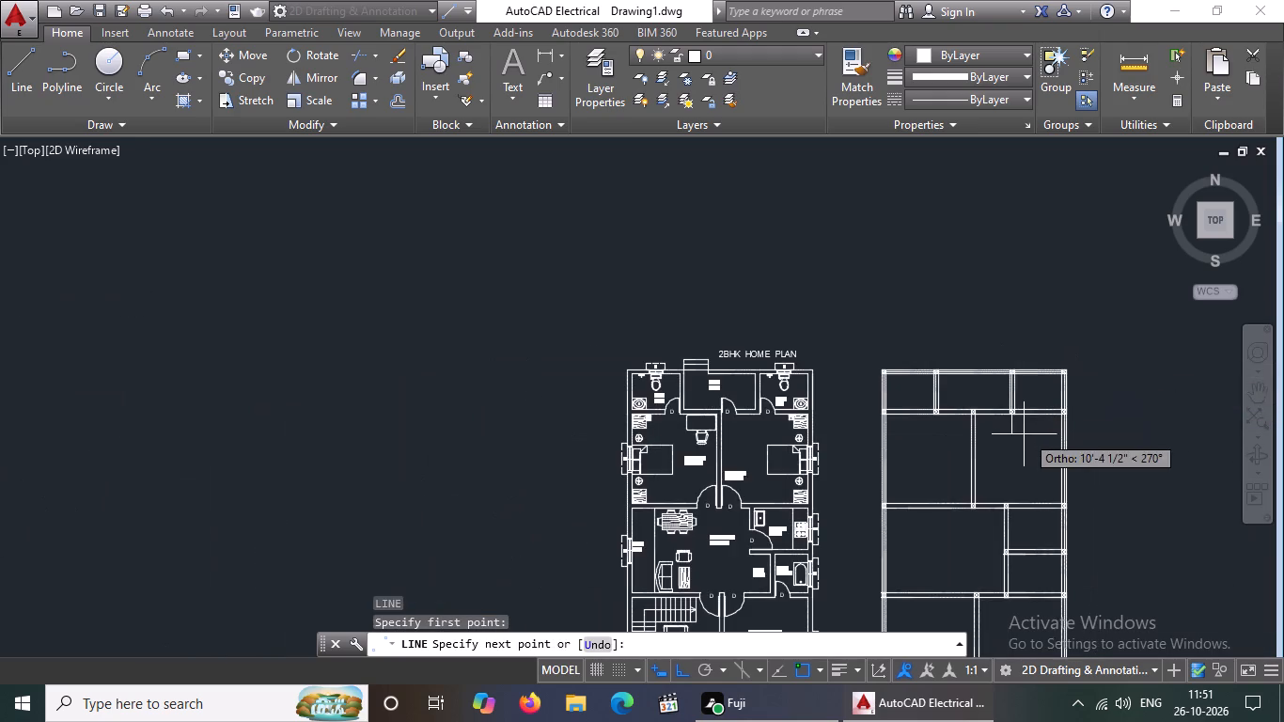
scroll(1024, 434, "up", 4)
left_click(926, 296)
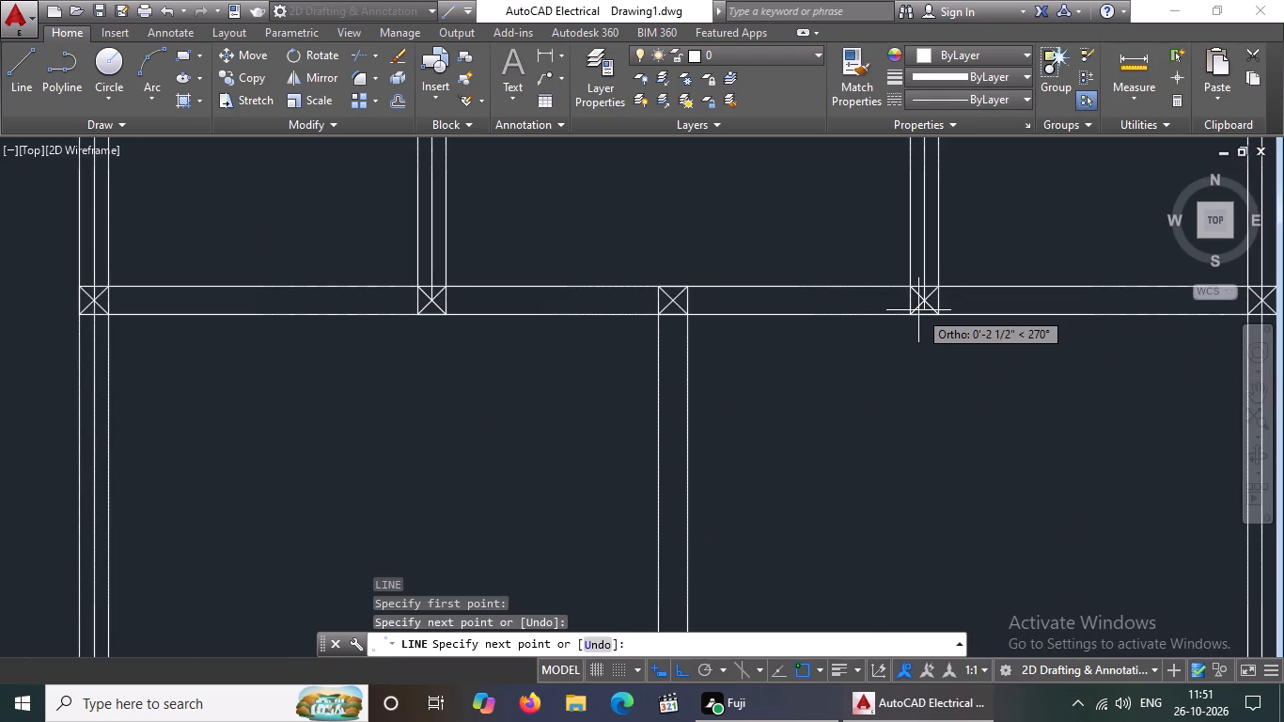
key("Return")
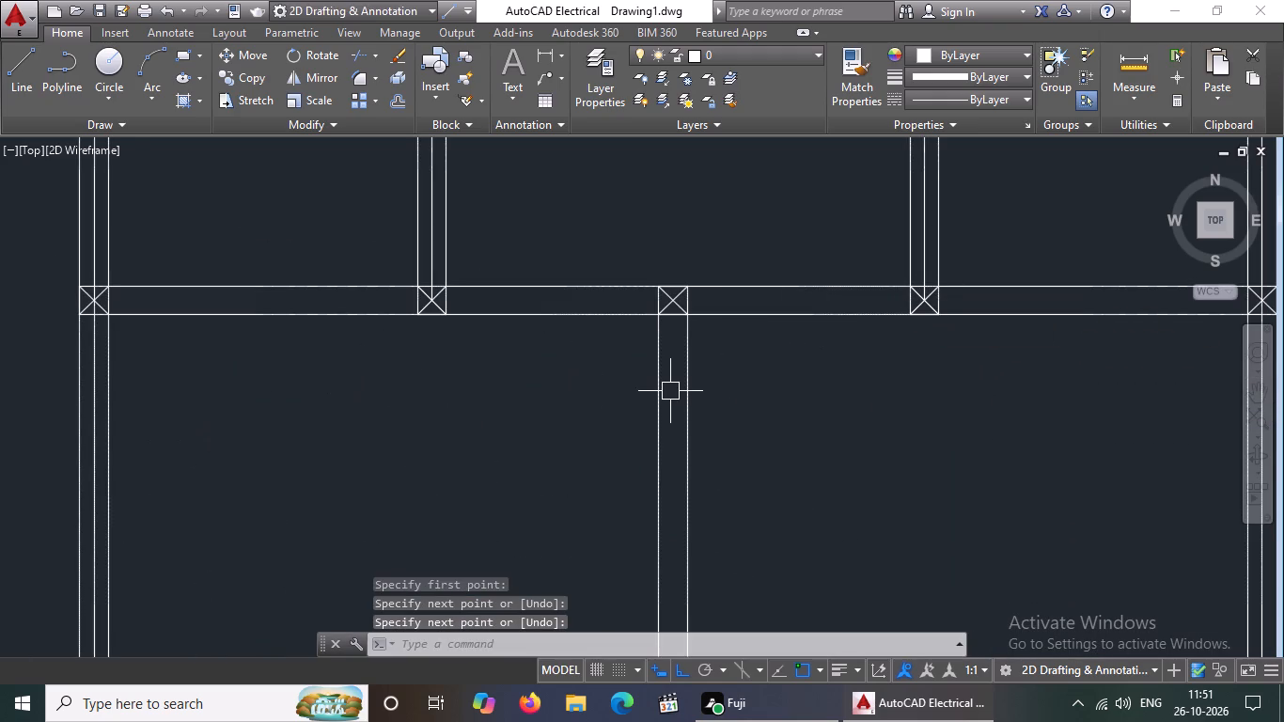
Draw a centreline along the bedrooms' north wall from the west wall column's centre through the western partition column to the bedroom partition column.
key("l")
key("Return")
scroll(54, 286, "up", 2)
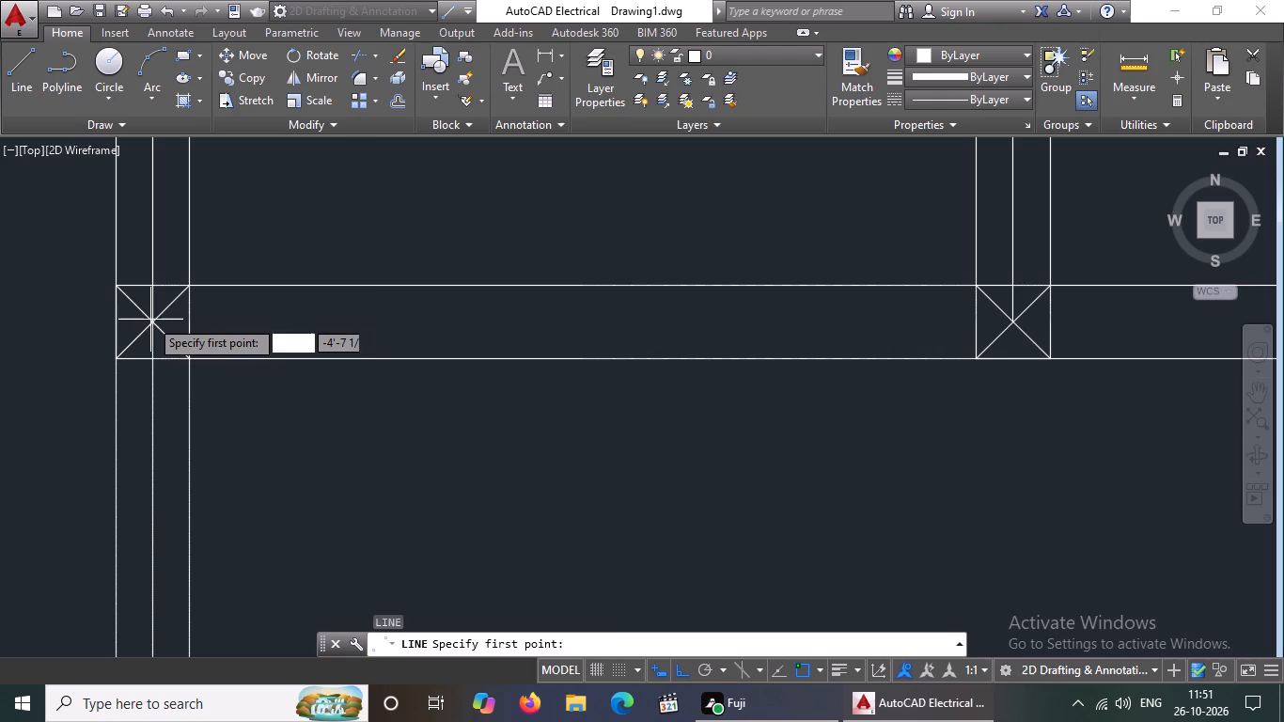
left_click_drag(148, 317, 190, 315)
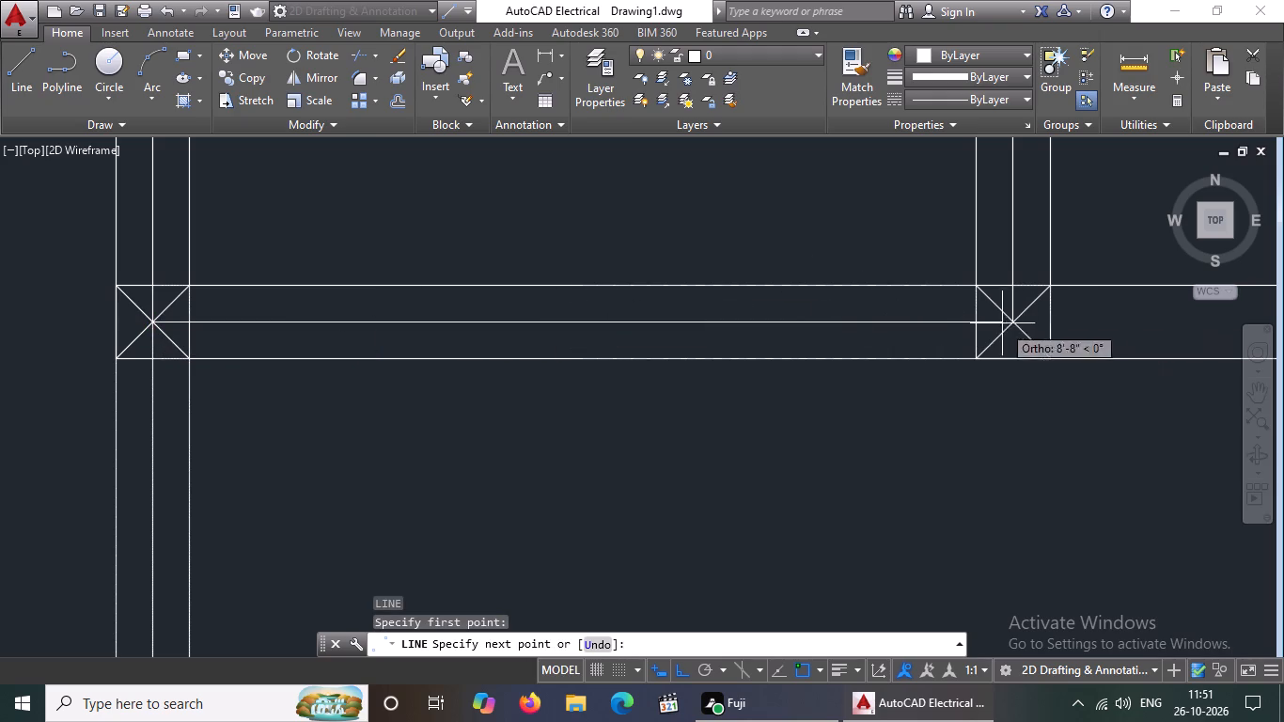
left_click(1013, 319)
scroll(887, 335, "down", 4)
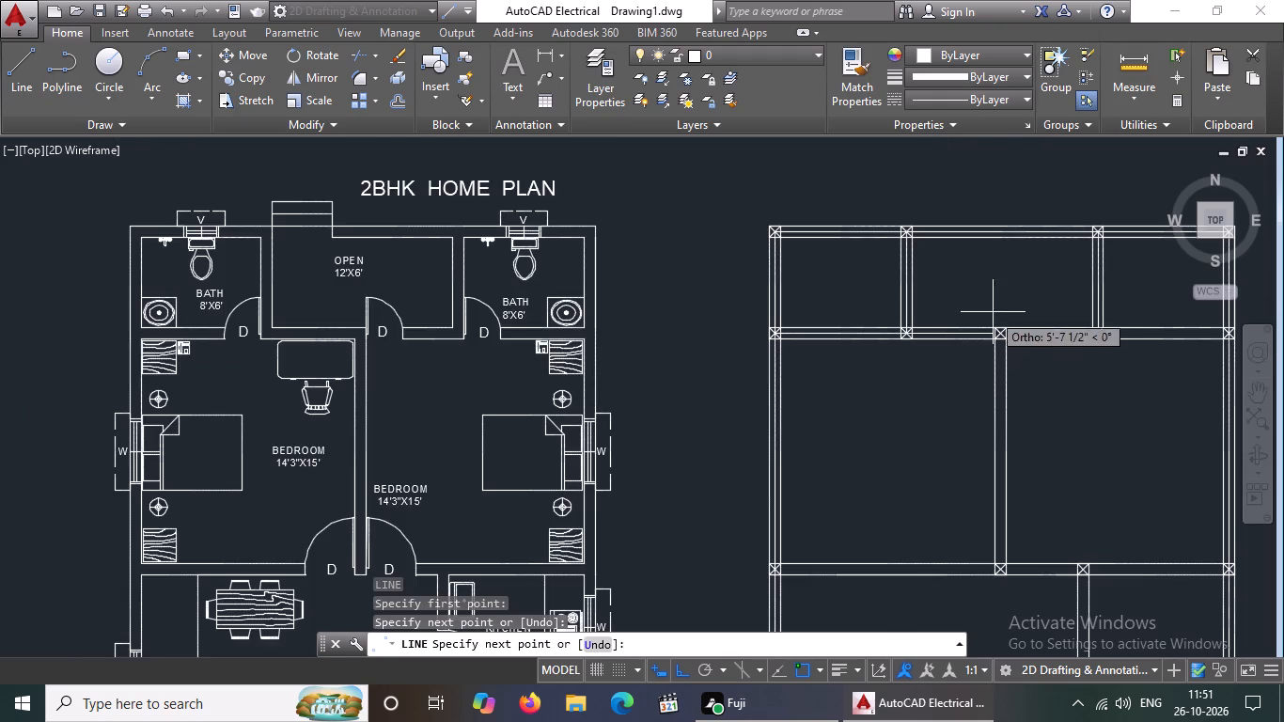
scroll(1026, 318, "up", 4)
left_click(848, 412)
Continue the bedrooms' north wall centreline east through the eastern partition column's centre and finish it at the east wall column's centre.
scroll(849, 408, "down", 3)
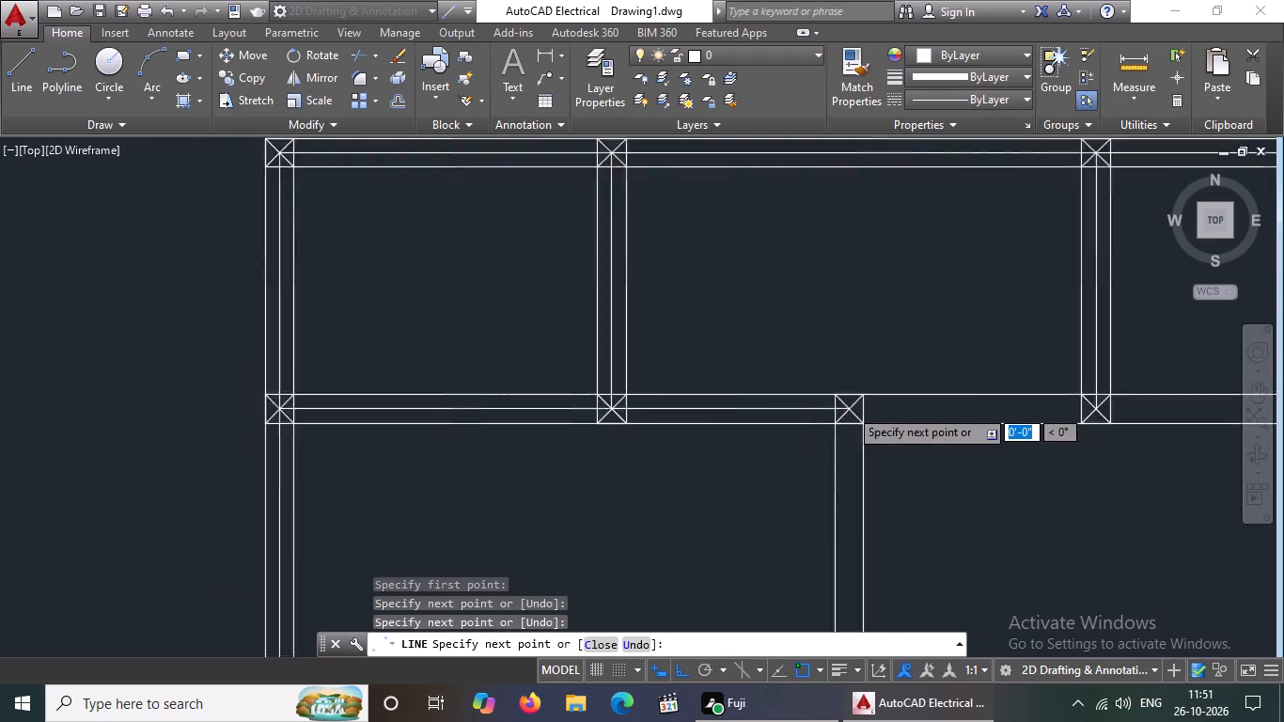
scroll(849, 408, "down", 1)
scroll(1003, 406, "up", 3)
left_click(994, 420)
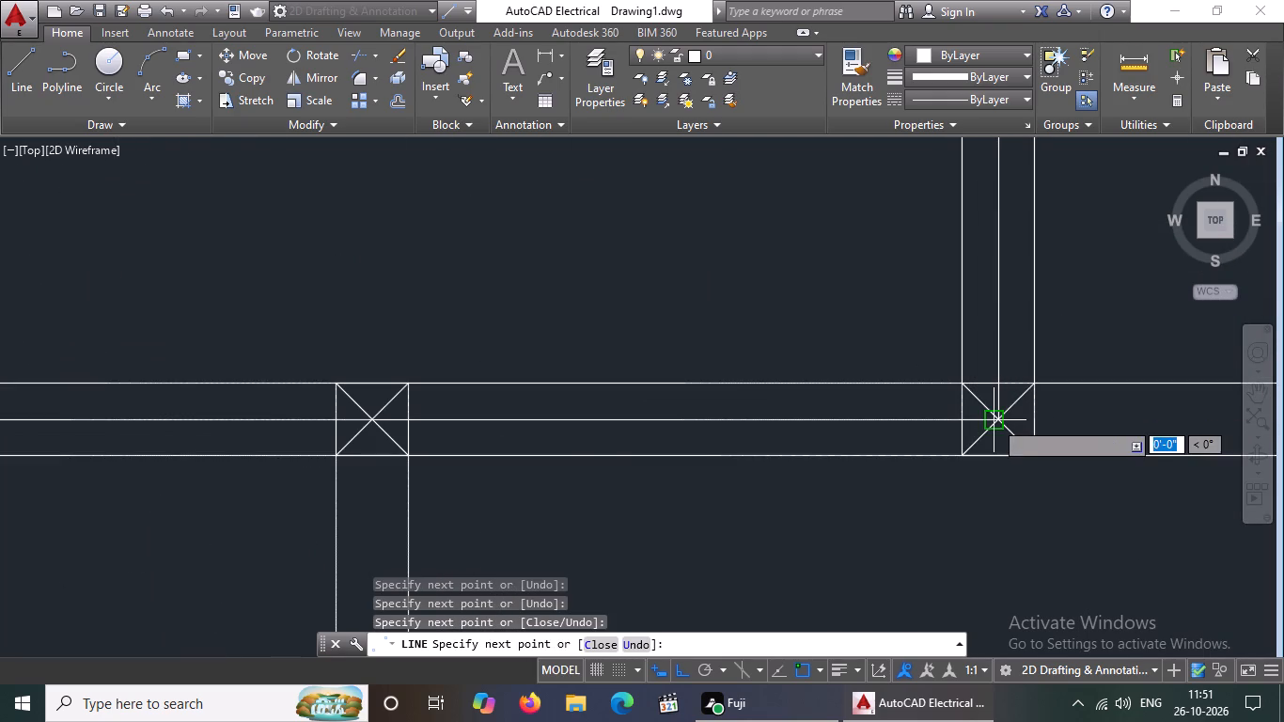
key("ctrl+z")
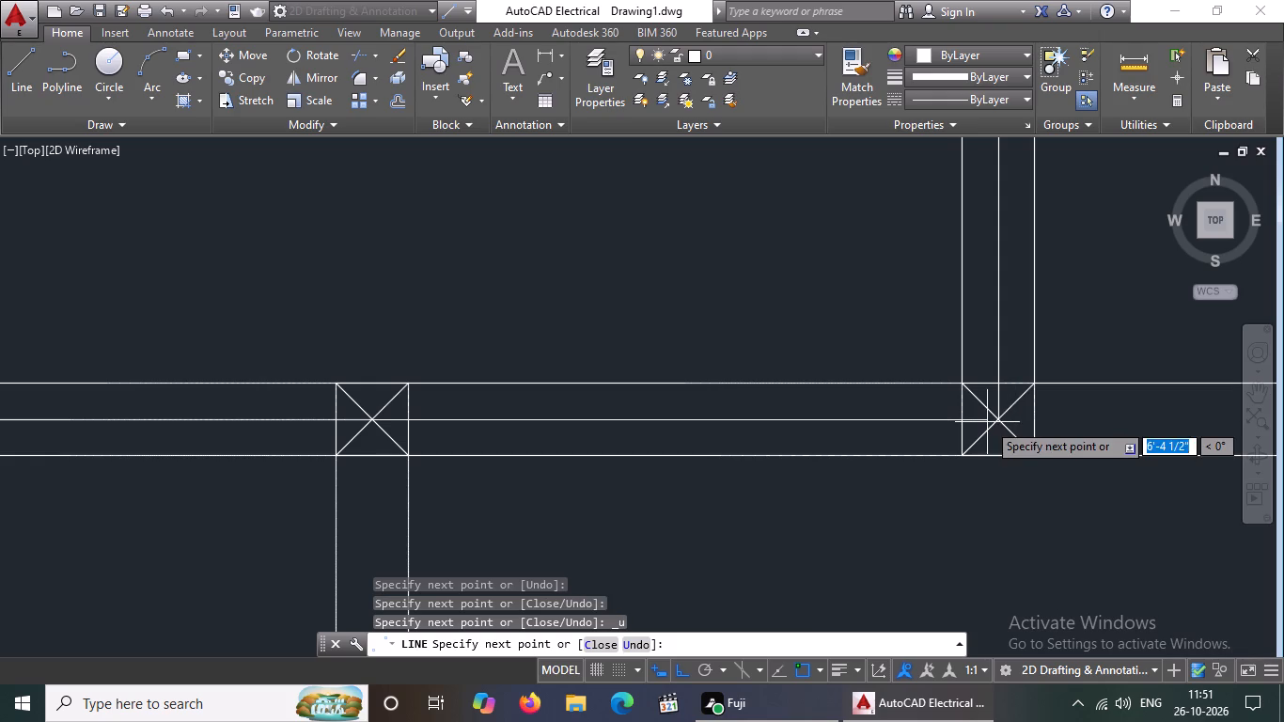
left_click(998, 417)
scroll(979, 425, "down", 7)
scroll(1028, 411, "up", 3)
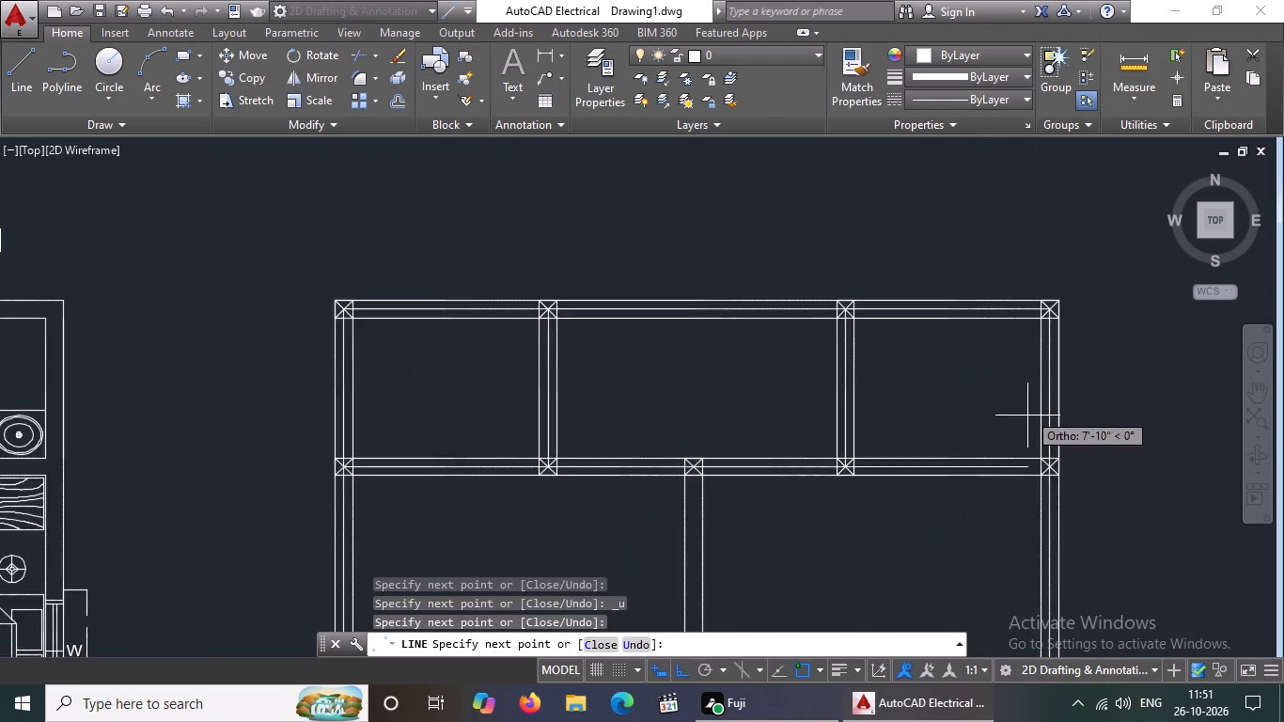
scroll(1028, 416, "up", 3)
scroll(1135, 601, "down", 4)
scroll(1143, 611, "up", 4)
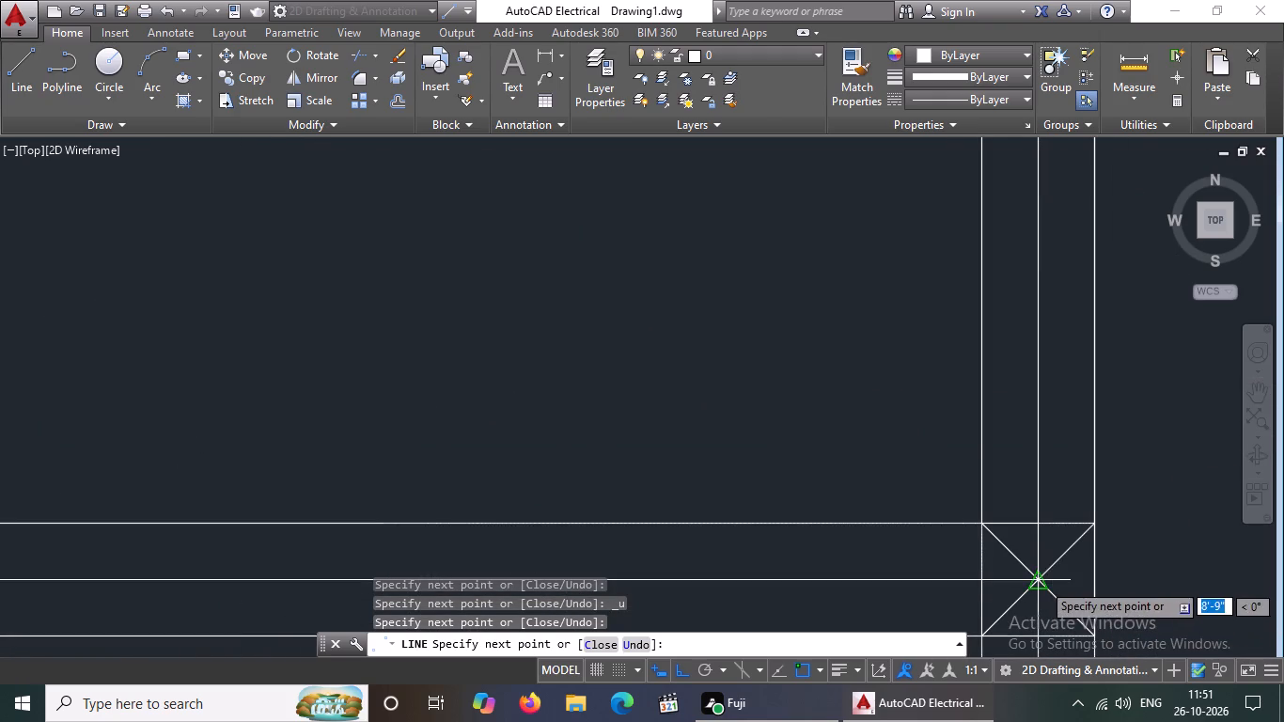
left_click(1041, 580)
scroll(1003, 524, "down", 8)
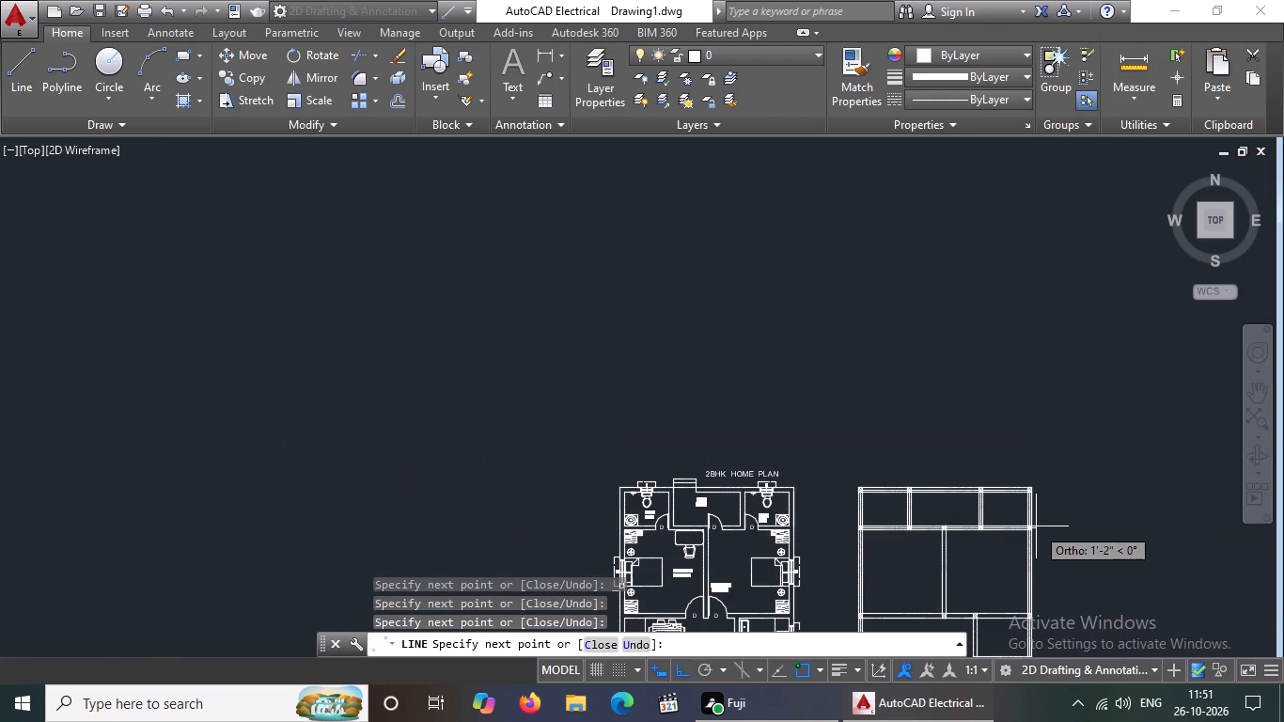
key("Return")
Draw a centreline down the partition between the two bedrooms, from the north wall column's centre to the south wall column's centre.
scroll(950, 585, "up", 3)
scroll(961, 551, "down", 4)
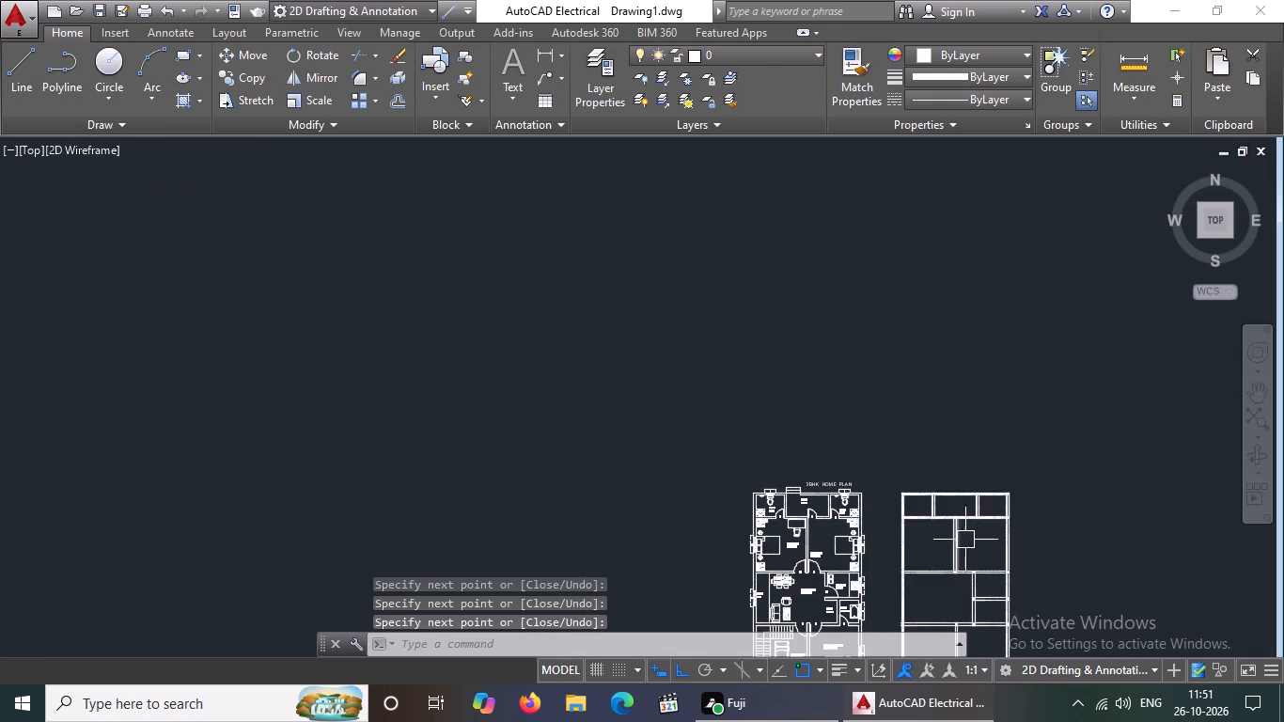
middle_click_drag(972, 541, 883, 411)
scroll(882, 437, "up", 2)
scroll(845, 356, "up", 2)
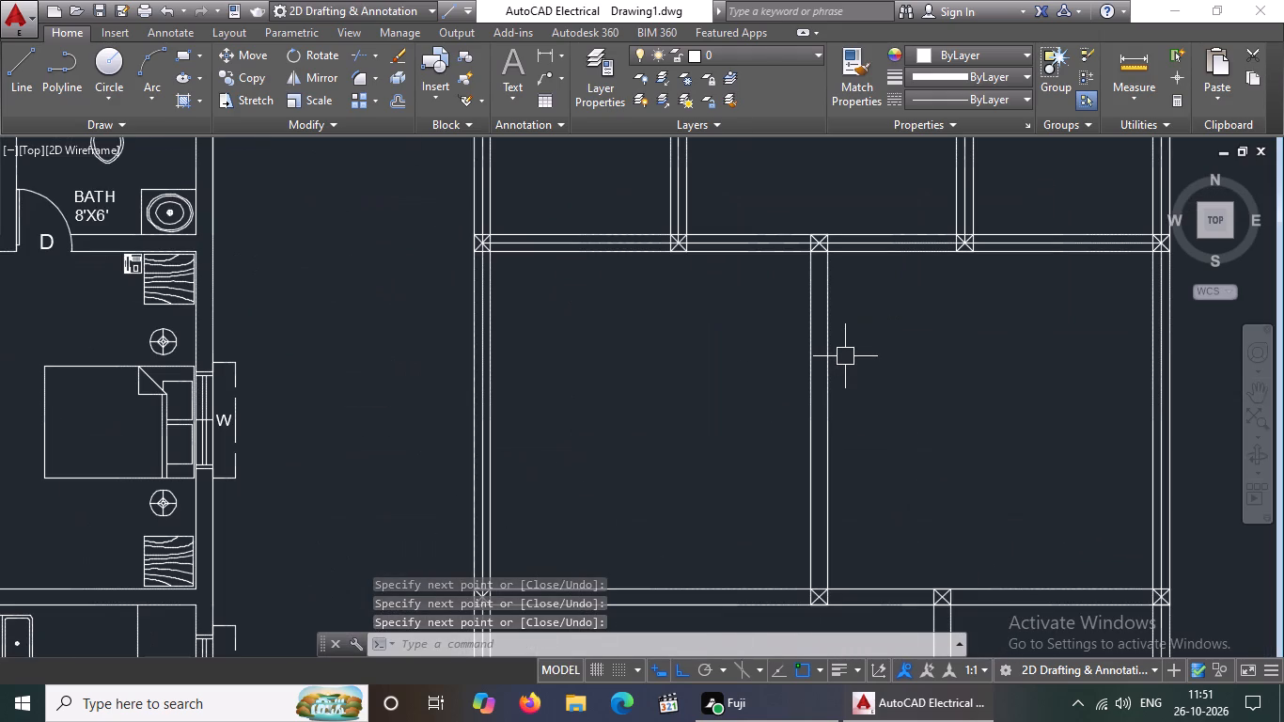
key("l")
key("Return")
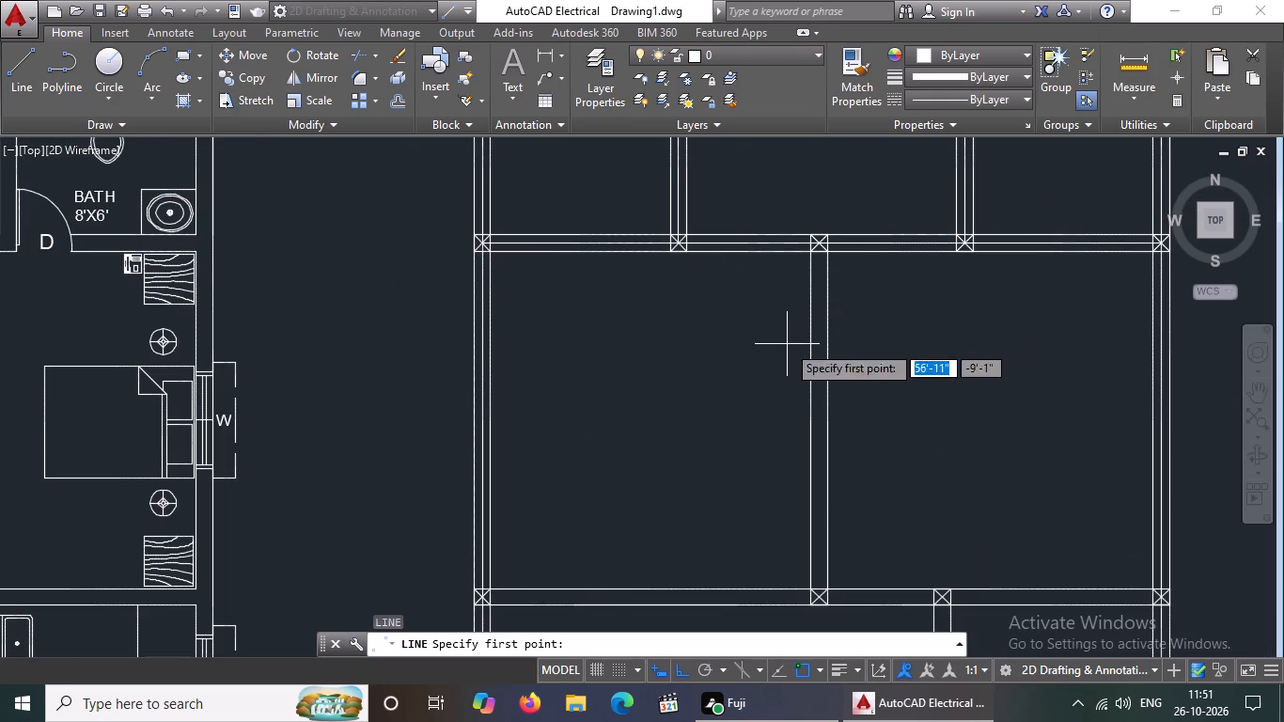
scroll(818, 237, "up", 2)
left_click(816, 259)
scroll(821, 259, "up", 1)
scroll(821, 259, "down", 4)
scroll(822, 486, "down", 3)
scroll(812, 577, "up", 4)
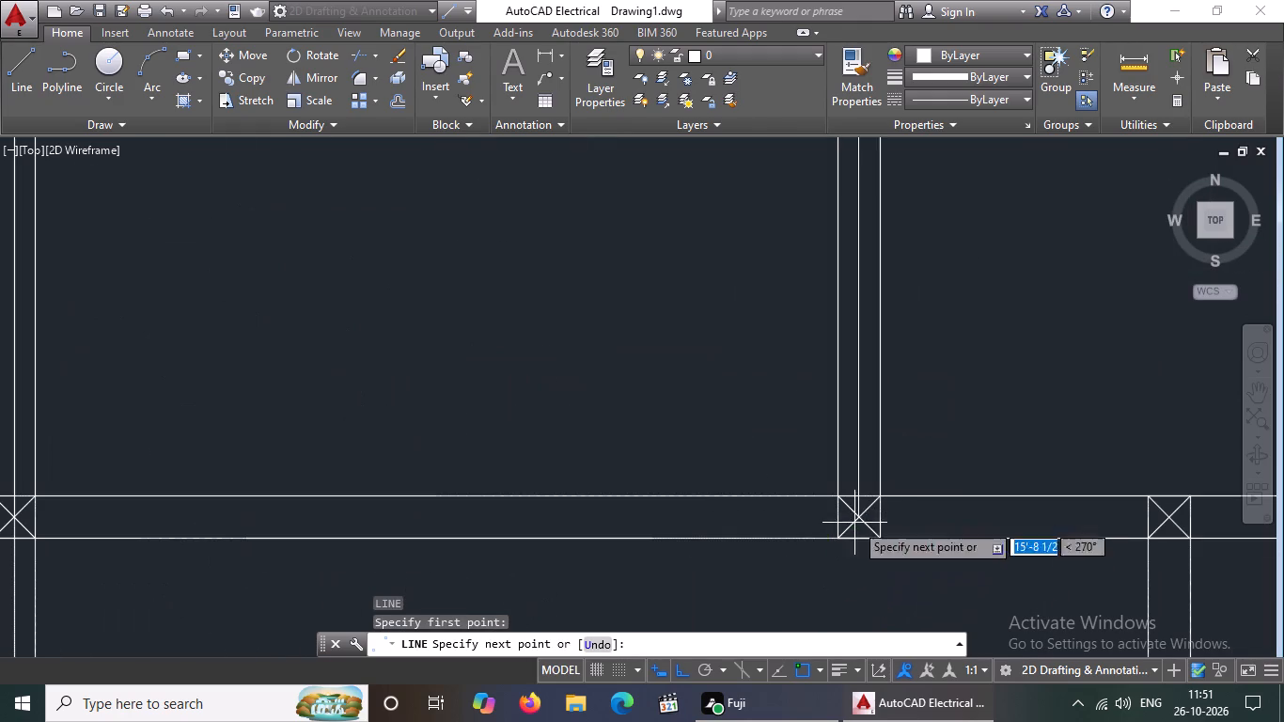
left_click(859, 516)
key("Return")
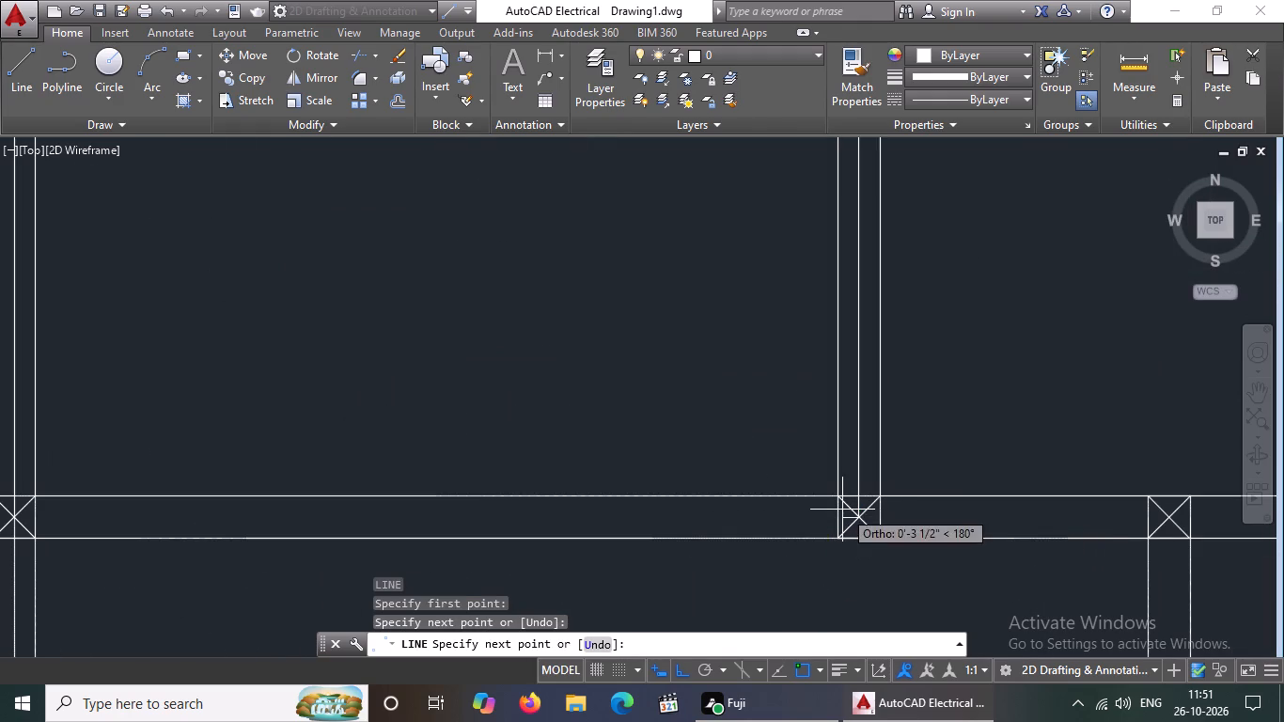
Draw a centreline along the bedrooms' south wall from the west wall column's centre to the bedroom partition column's centre.
key("l")
key("Return")
scroll(868, 496, "down", 2)
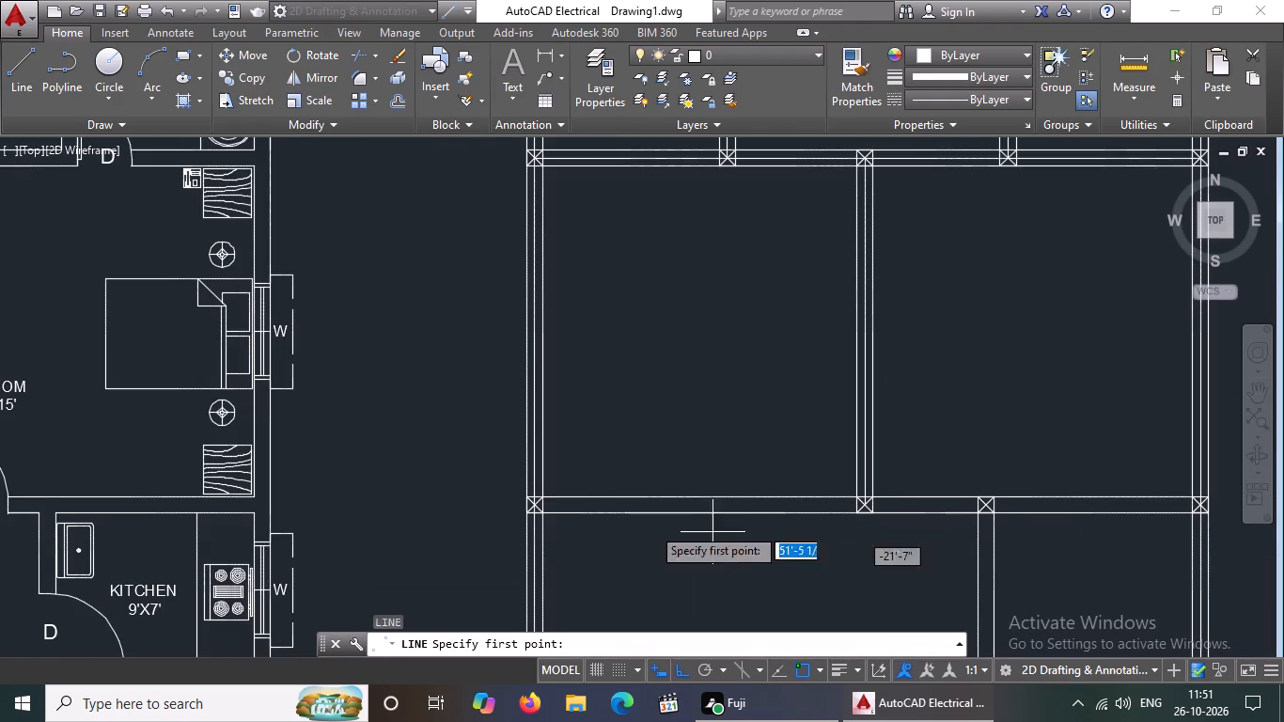
scroll(547, 513, "up", 4)
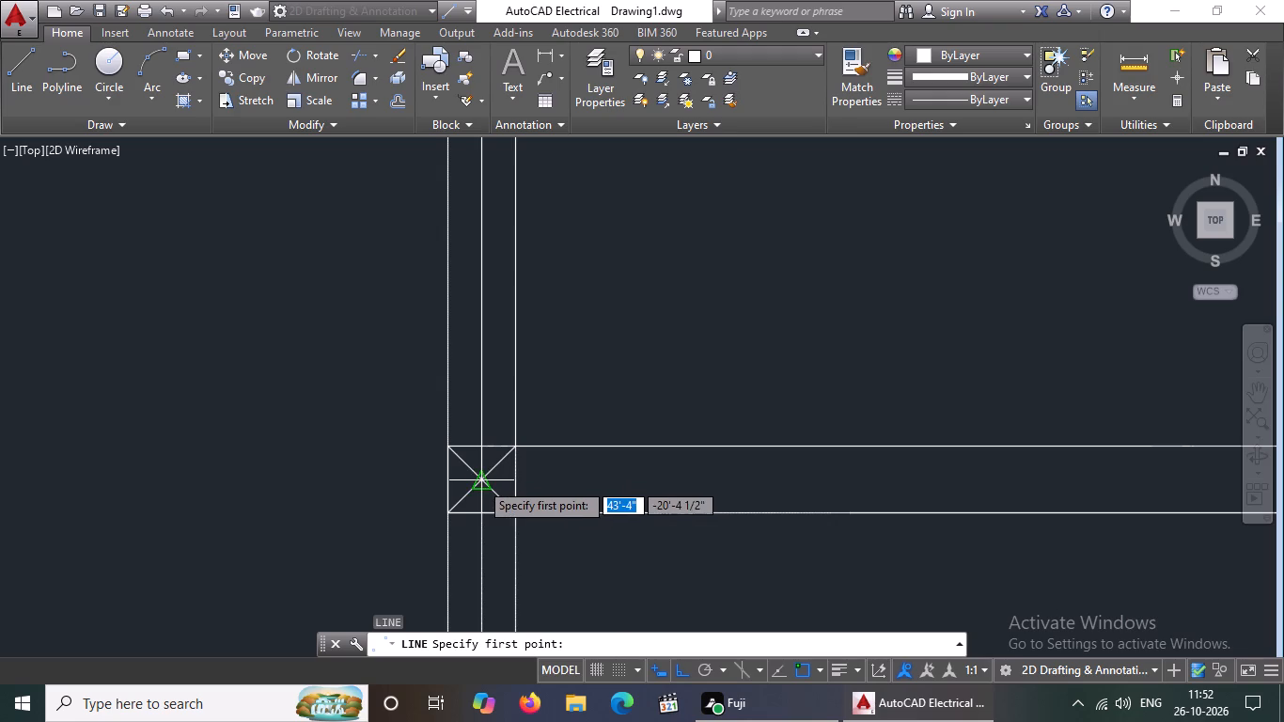
left_click(478, 480)
scroll(519, 458, "down", 4)
scroll(847, 448, "up", 4)
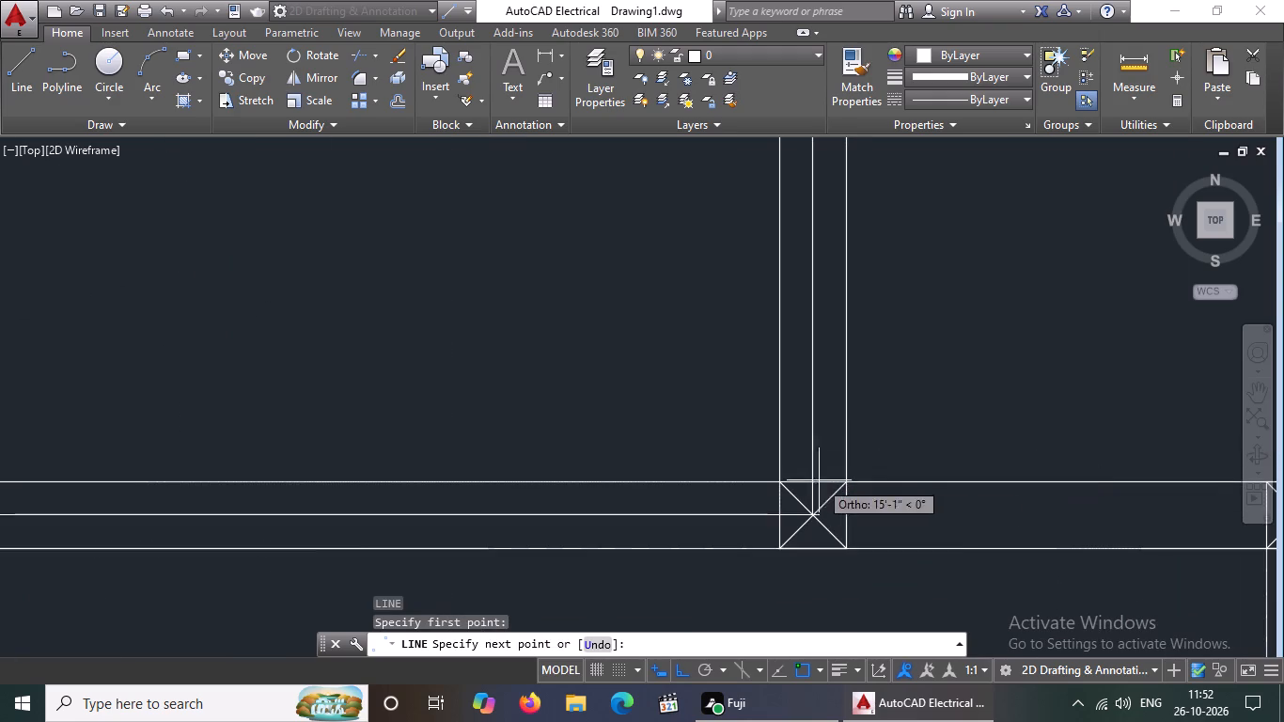
left_click(812, 510)
Continue the bedrooms' south wall centreline east through the kitchen partition column's centre and finish it at the east wall column's centre.
scroll(812, 470, "down", 4)
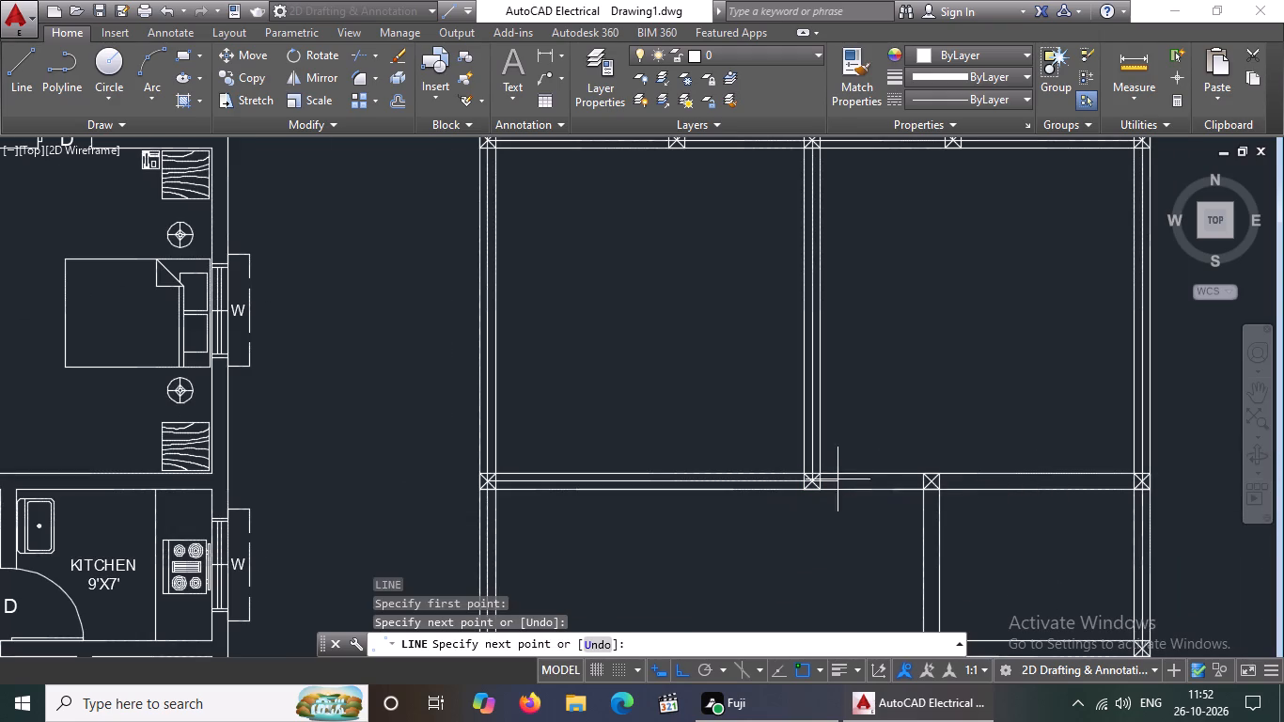
scroll(955, 485, "up", 3)
left_click(845, 480)
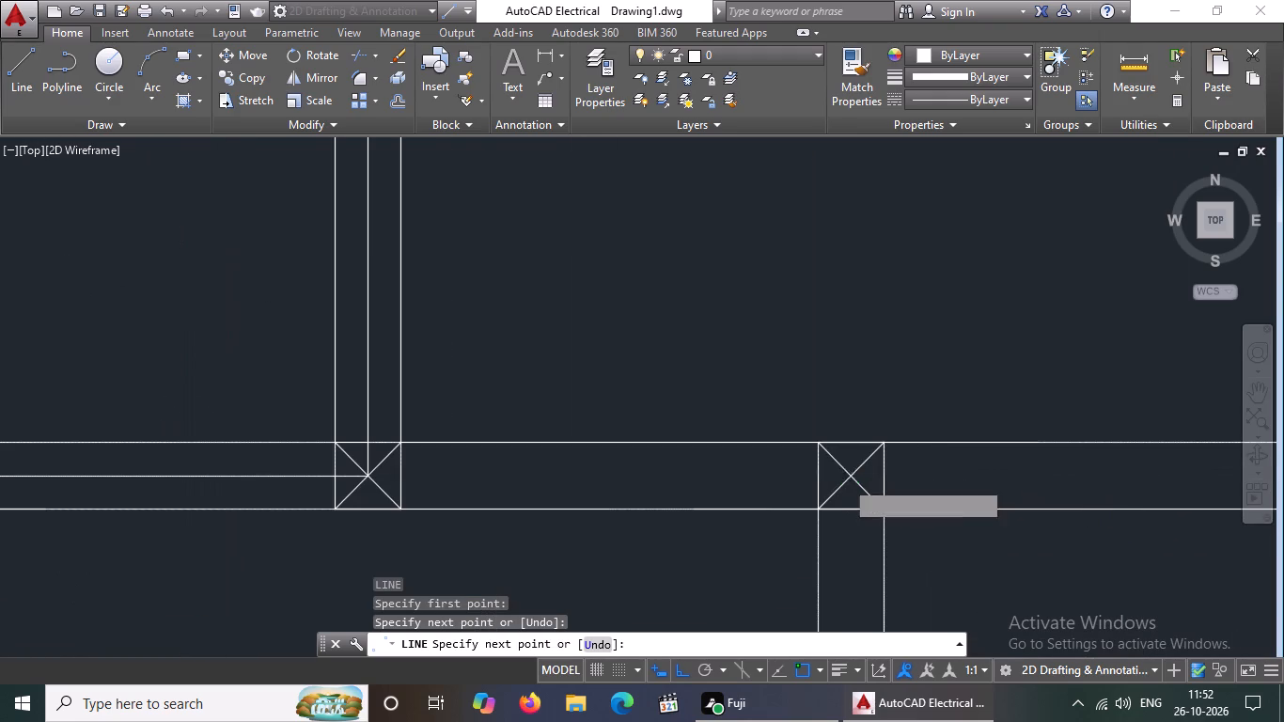
scroll(852, 500, "down", 5)
scroll(975, 511, "up", 3)
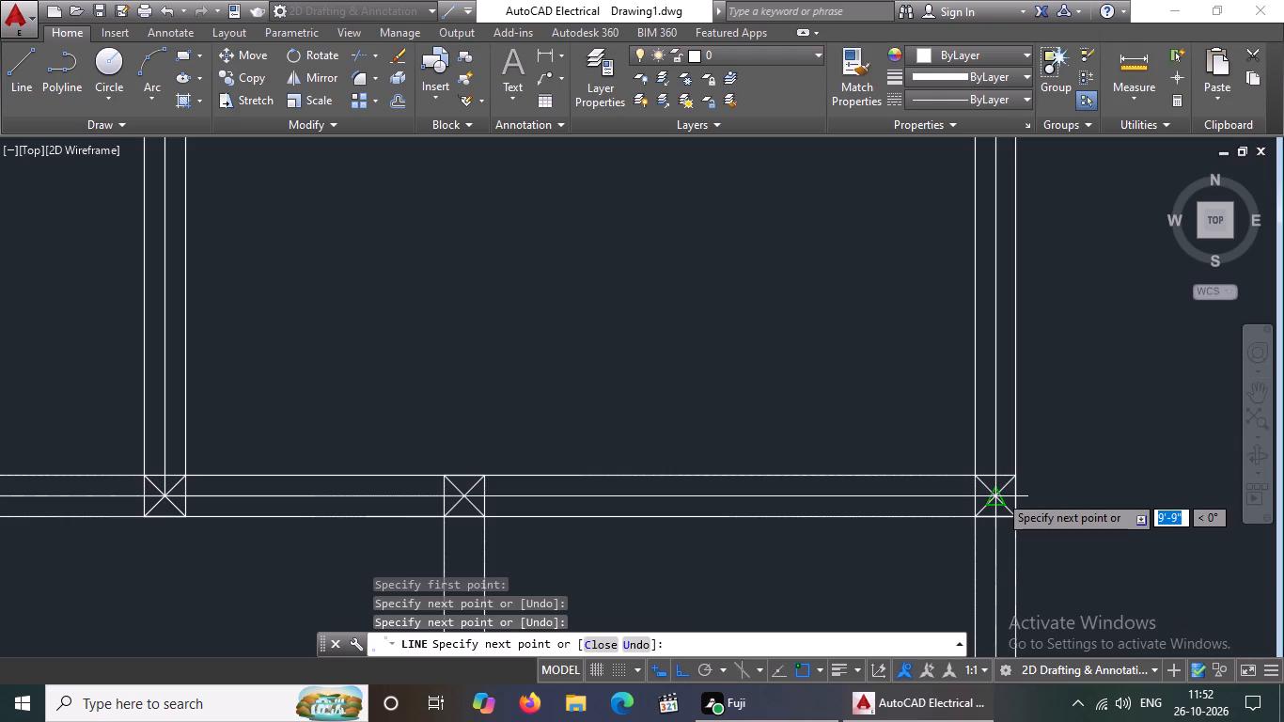
left_click(998, 494)
scroll(1007, 487, "down", 3)
key("Return")
Draw a centreline down the kitchen and bath's west partition, from the bedrooms' south wall through the middle column to the lounge's south wall column.
key("l")
key("Return")
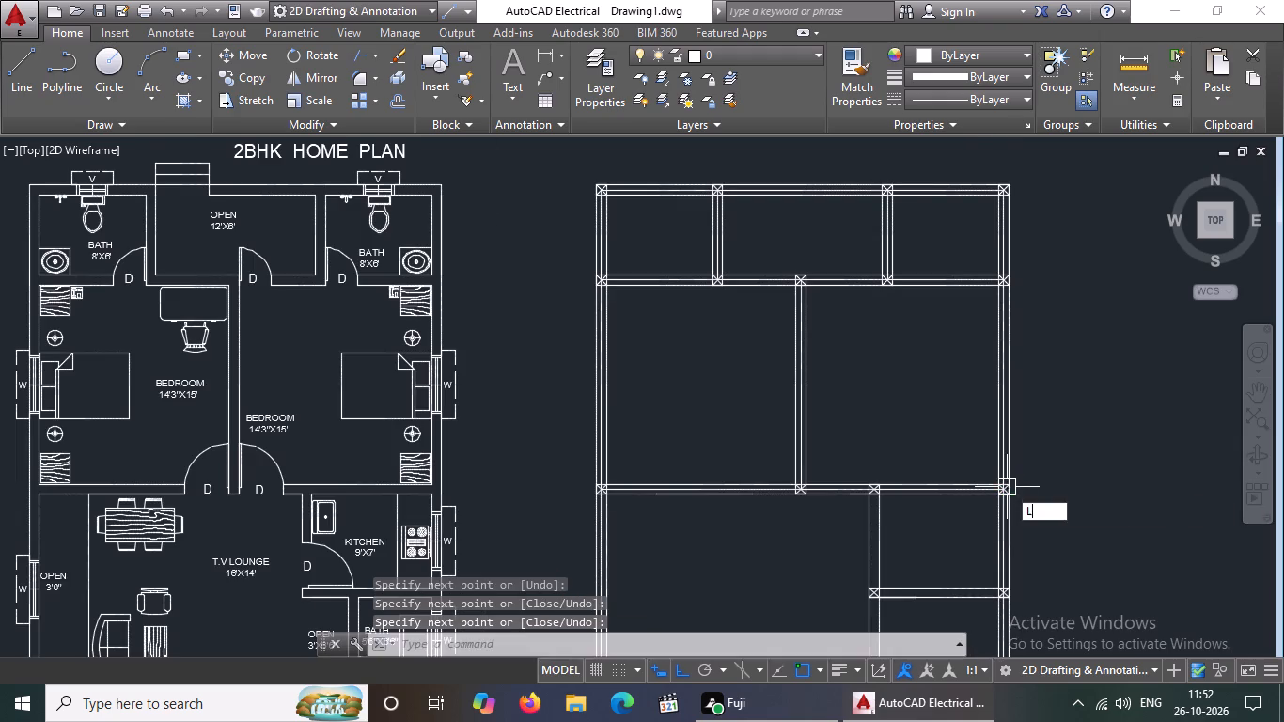
scroll(952, 455, "down", 2)
scroll(979, 523, "up", 3)
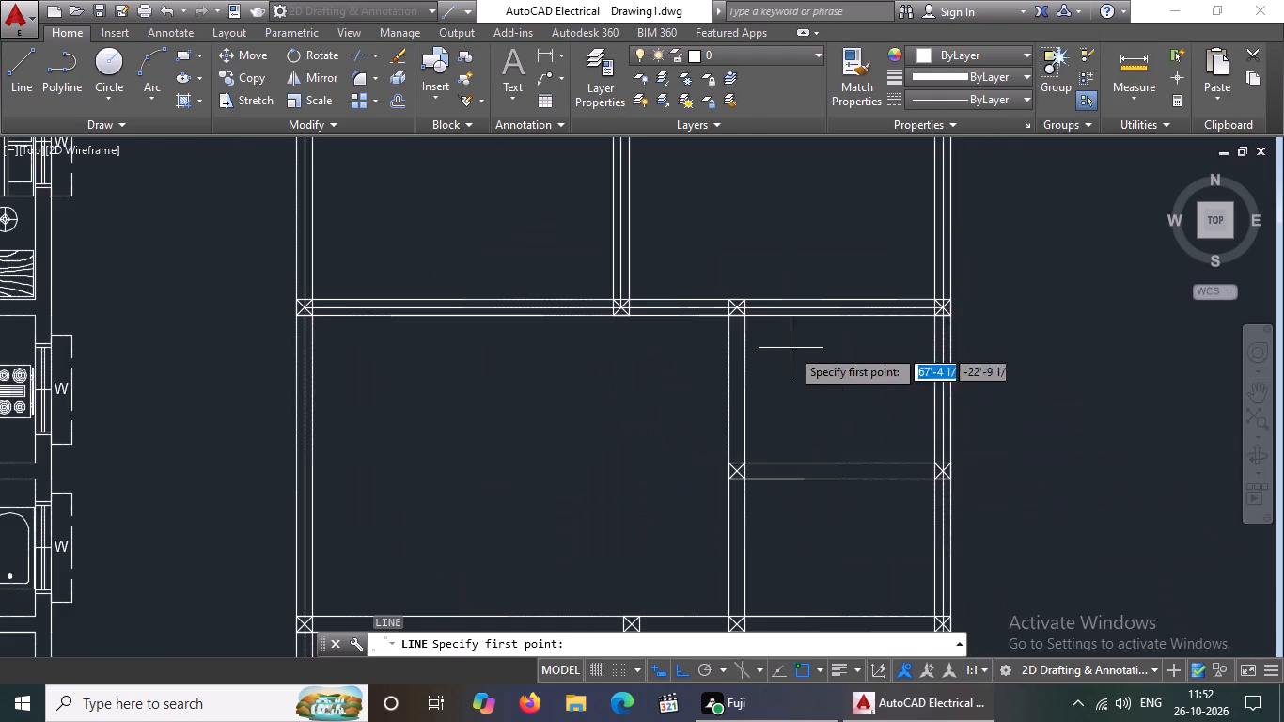
scroll(745, 324, "up", 1)
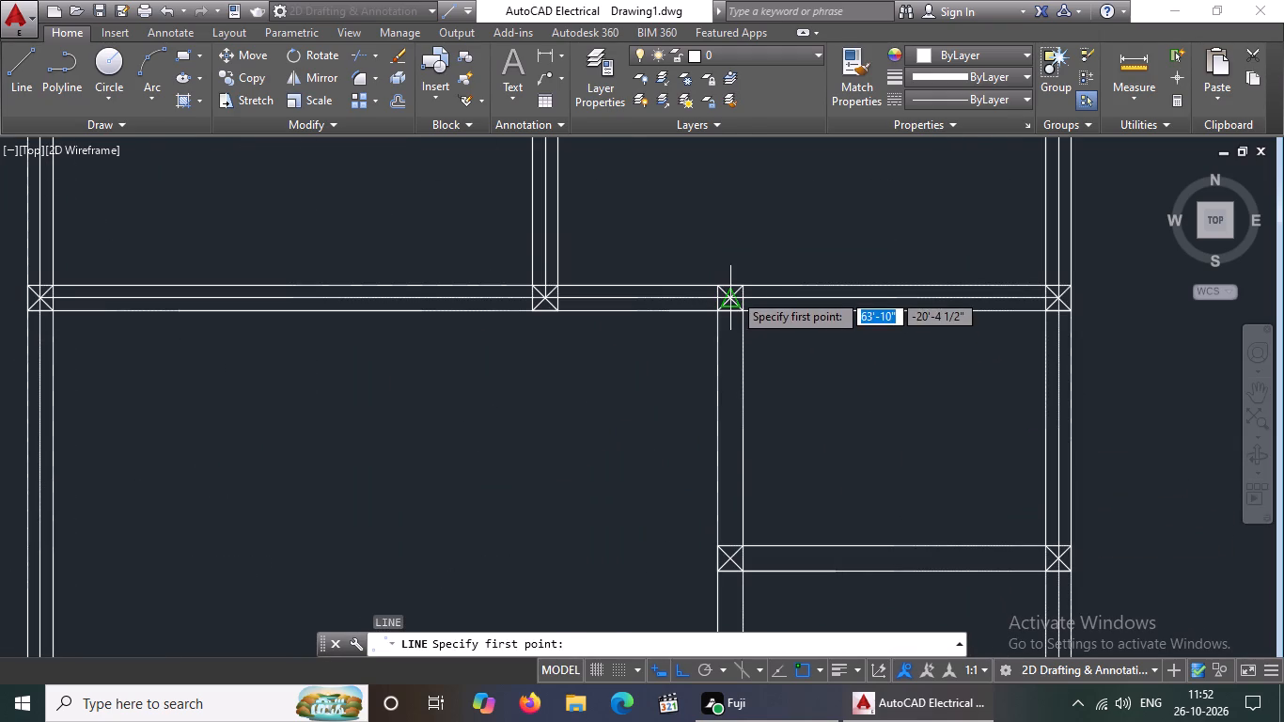
left_click(733, 292)
scroll(715, 383, "down", 1)
scroll(716, 527, "up", 4)
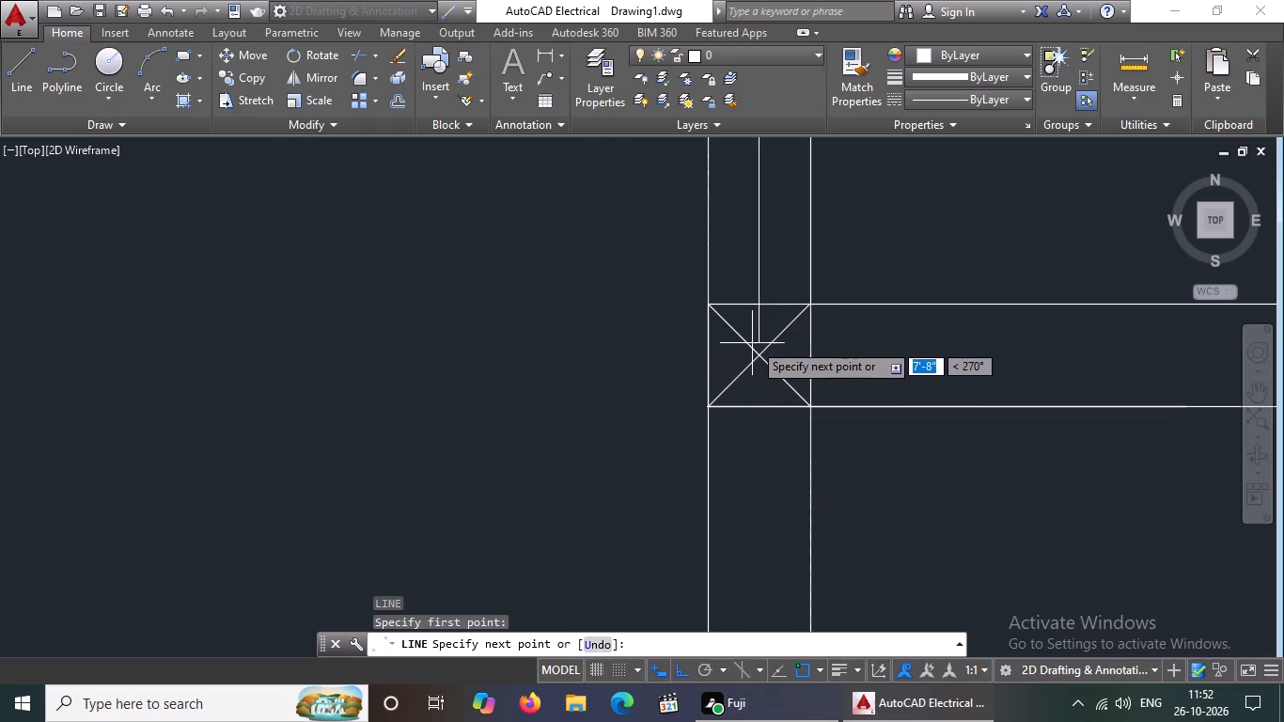
left_click(756, 350)
scroll(762, 348, "down", 7)
scroll(740, 448, "up", 3)
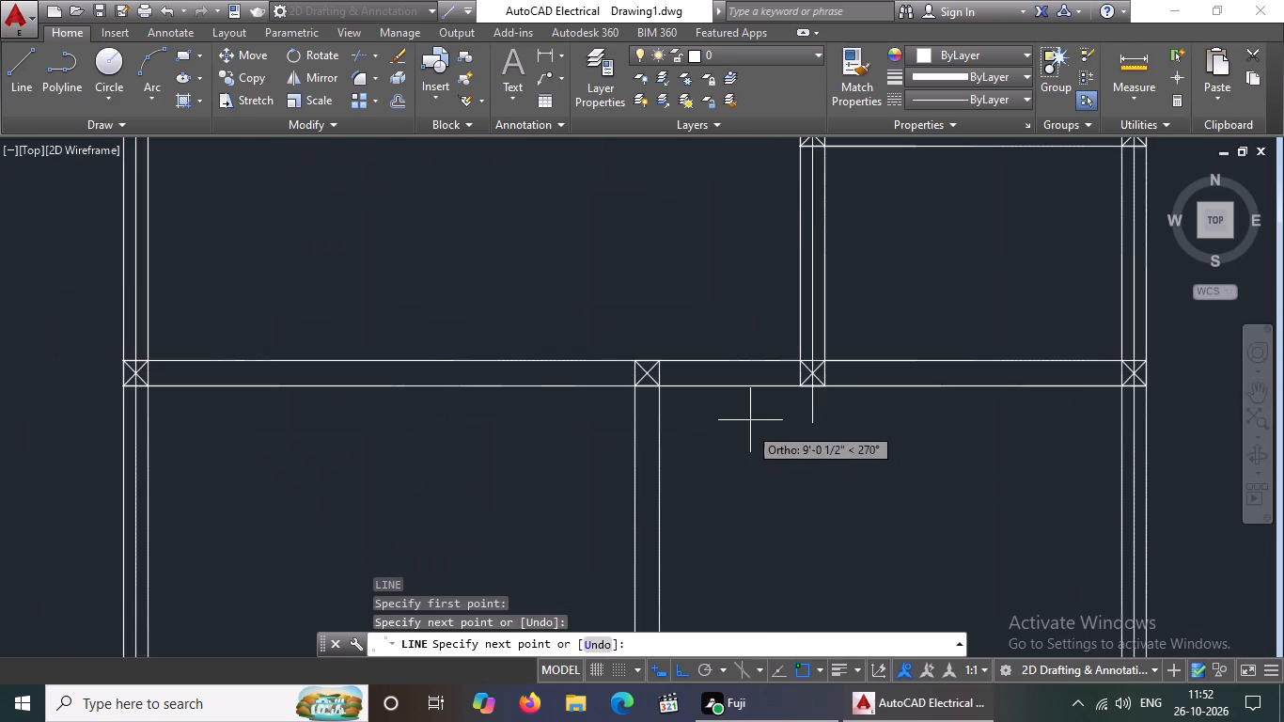
scroll(802, 375, "up", 3)
left_click_drag(839, 362, 838, 372)
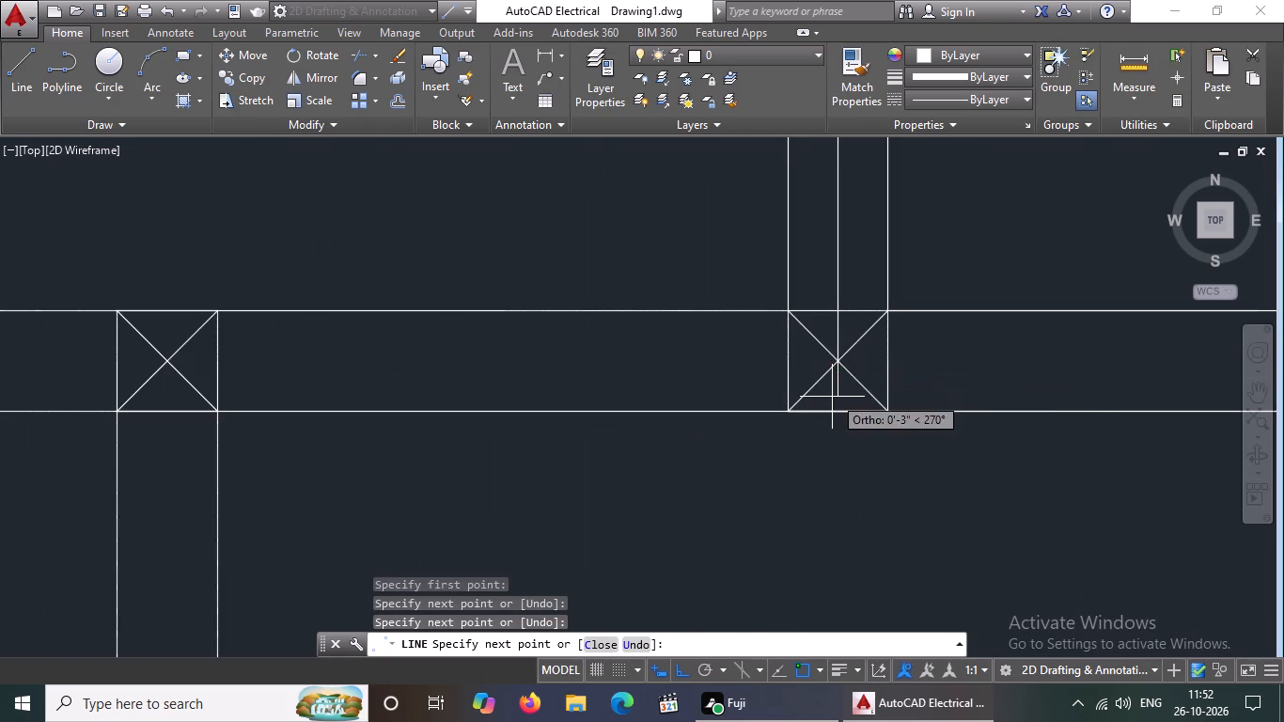
scroll(832, 397, "down", 3)
key("Return")
Draw a centreline along the wall between kitchen and bath, from the west partition column's centre to the east wall column's centre.
key("l")
key("Return")
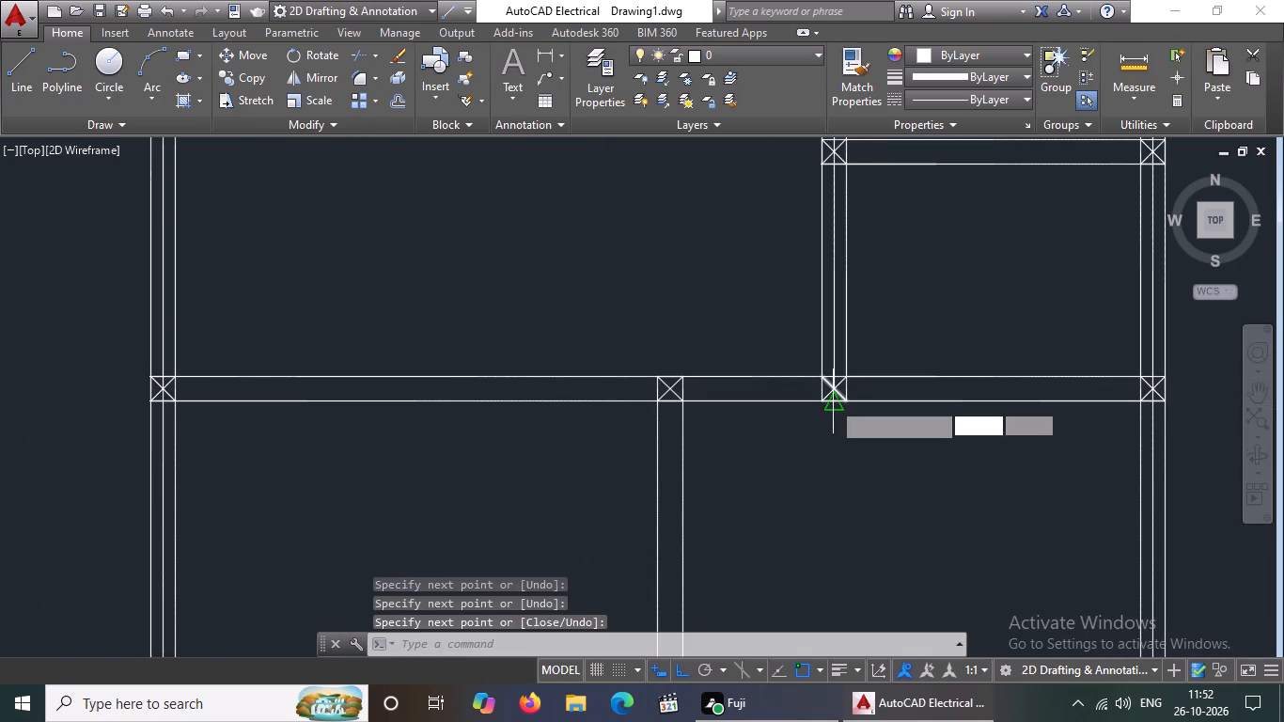
scroll(832, 401, "down", 1)
scroll(840, 213, "up", 1)
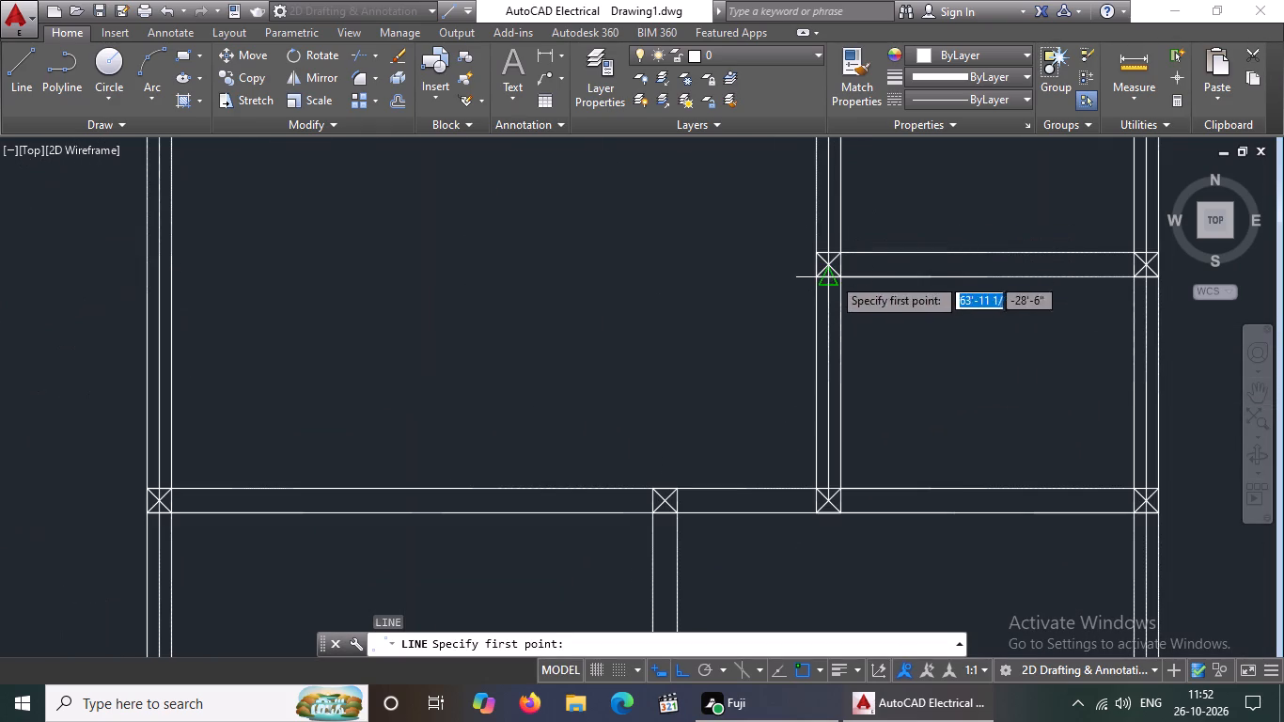
scroll(818, 258, "up", 2)
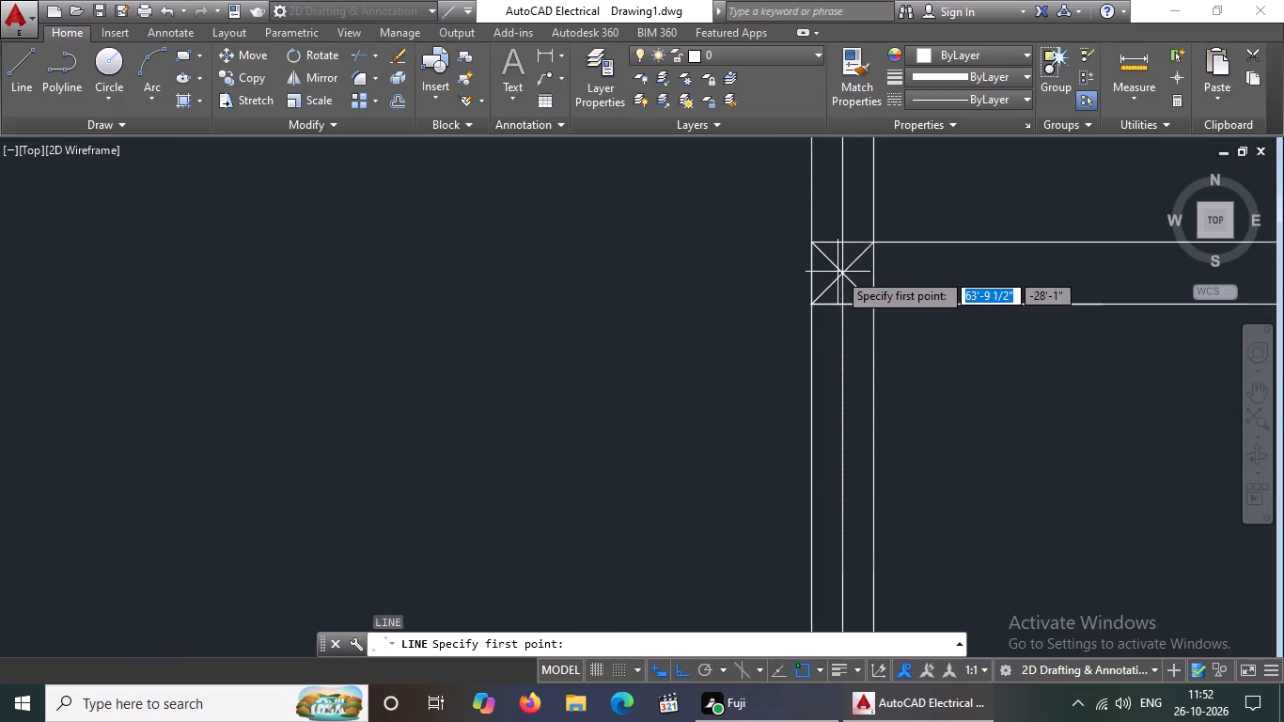
left_click(842, 268)
scroll(833, 279, "down", 4)
scroll(975, 263, "up", 3)
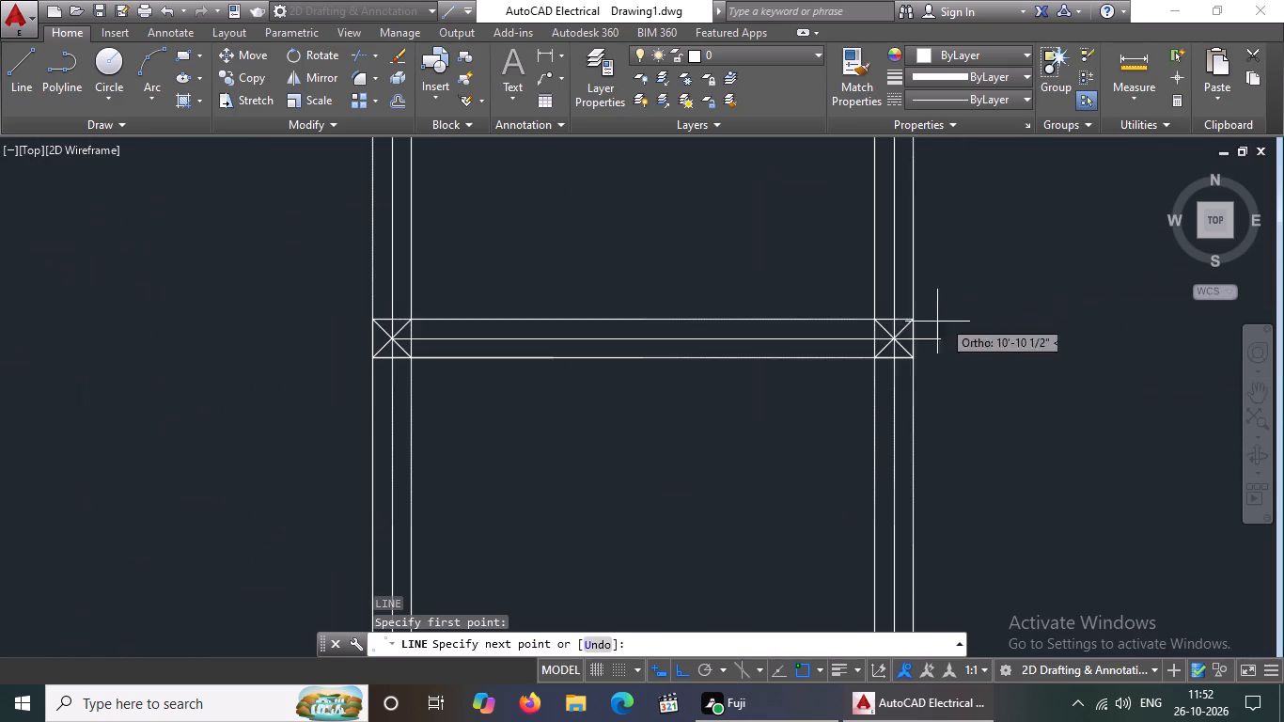
left_click(892, 336)
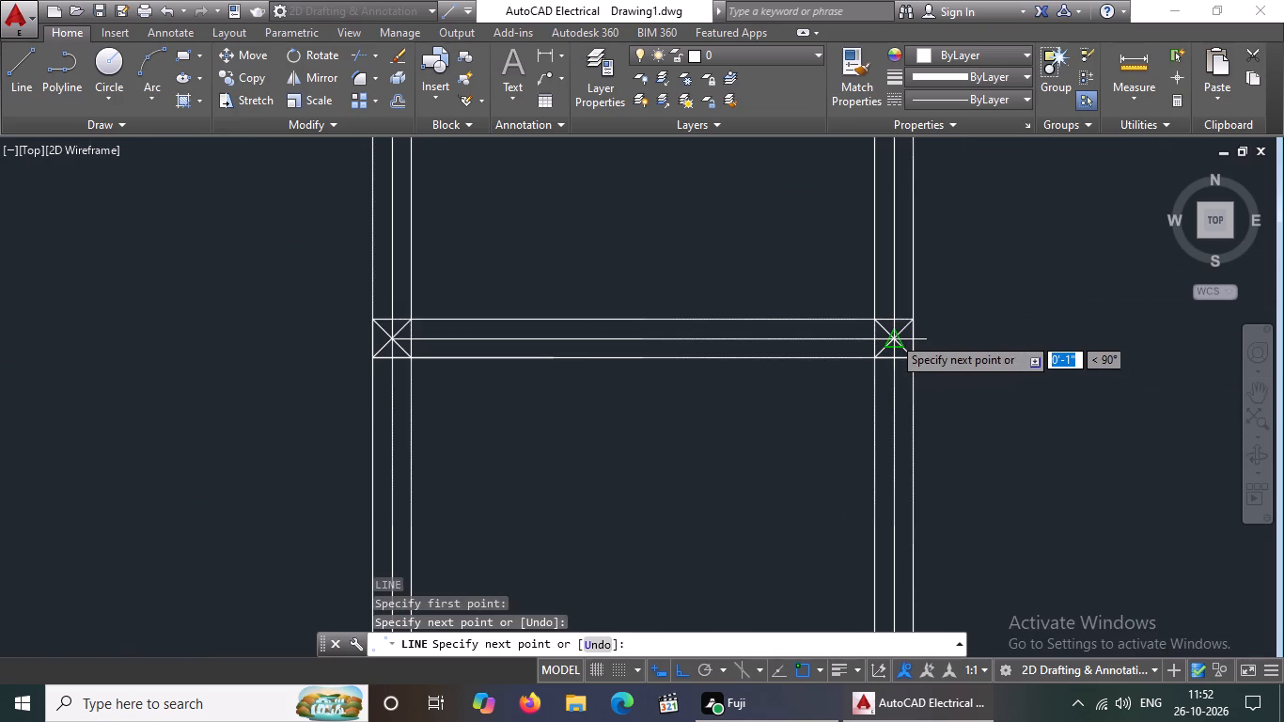
key("Return")
Draw a centreline along the lounge's south wall from the west wall column's centre to the porch and drawing room partition column's centre.
key("l")
key("Return")
scroll(921, 333, "down", 2)
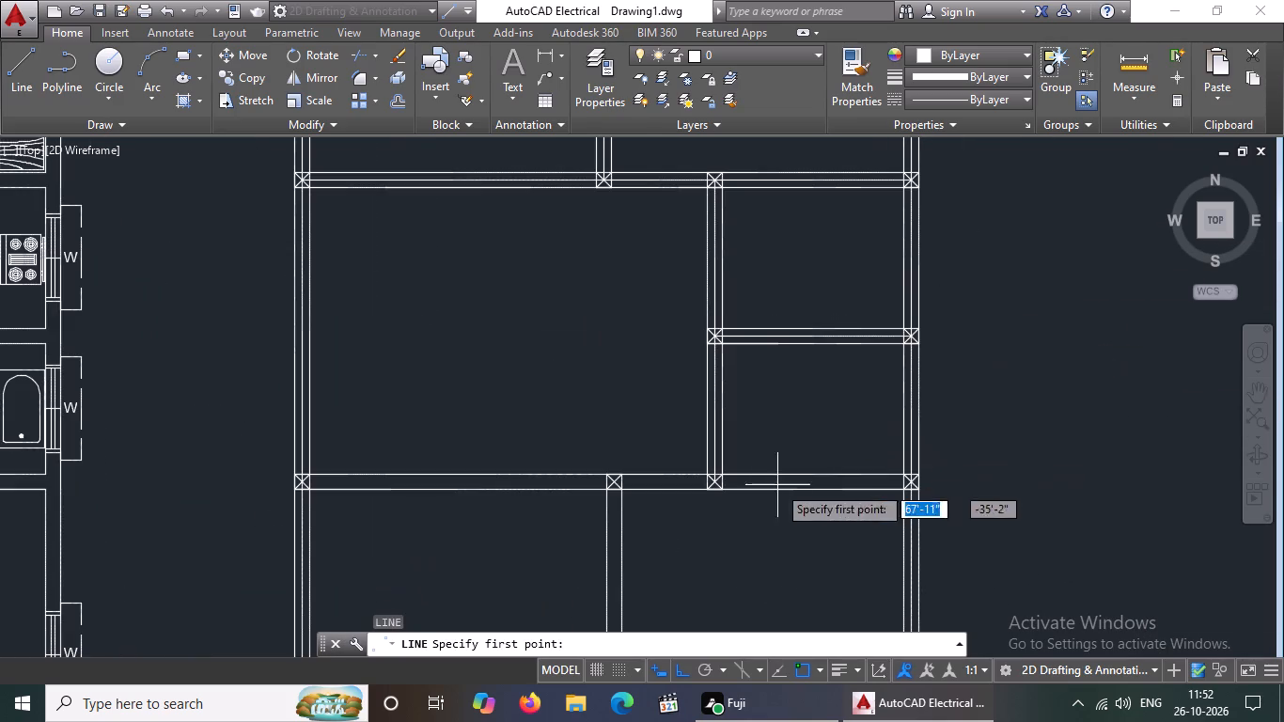
scroll(759, 467, "up", 4)
scroll(647, 505, "down", 3)
scroll(365, 496, "down", 3)
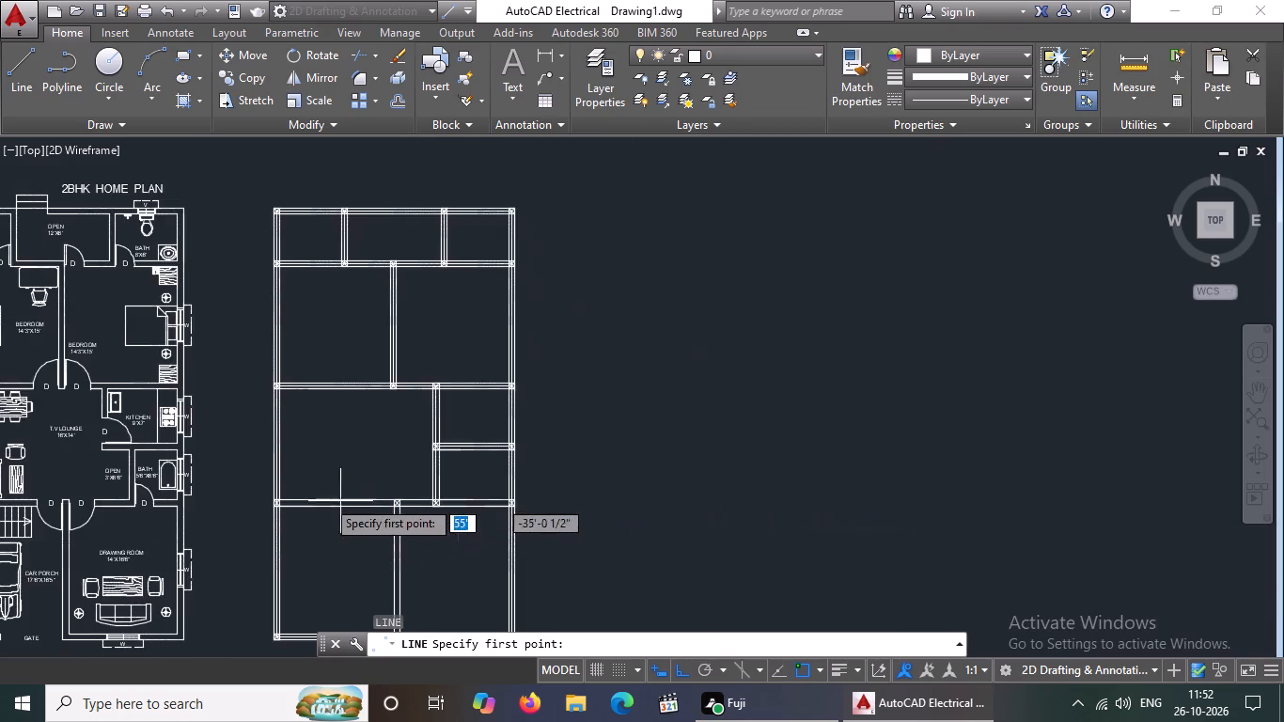
scroll(280, 494, "up", 5)
left_click_drag(244, 531, 245, 531)
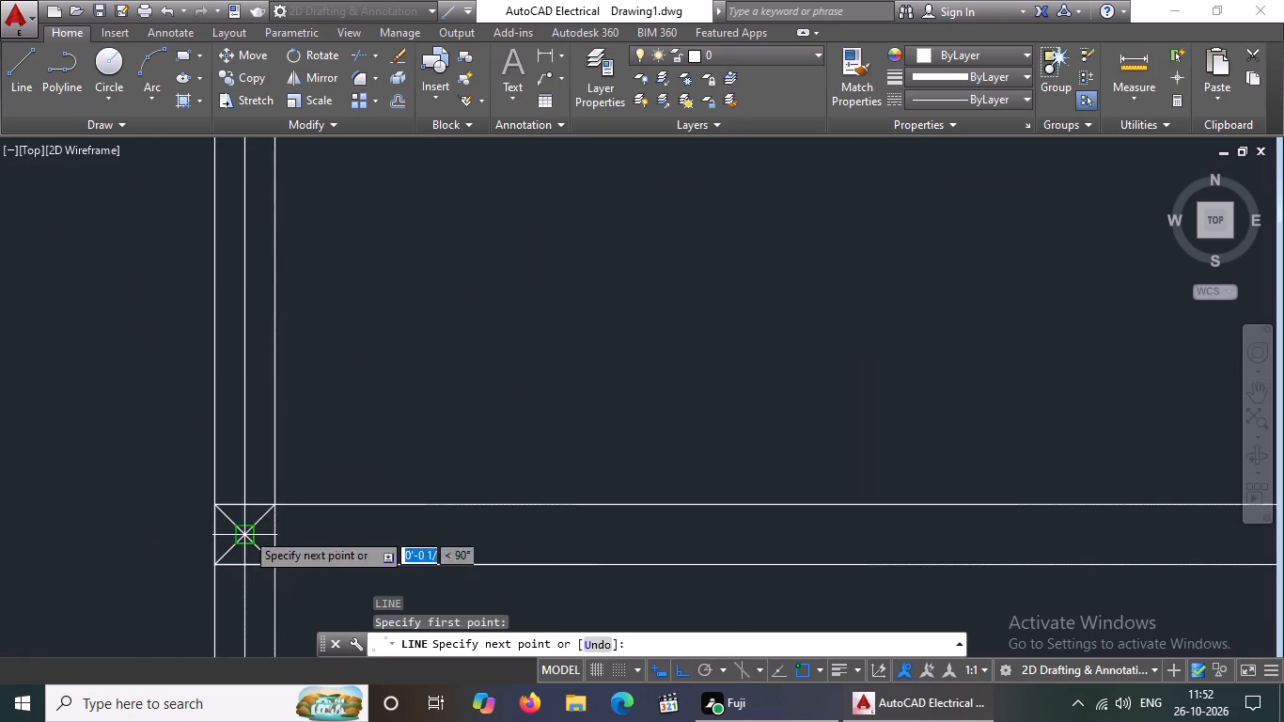
left_click_drag(245, 531, 265, 532)
scroll(391, 529, "down", 3)
scroll(664, 548, "up", 3)
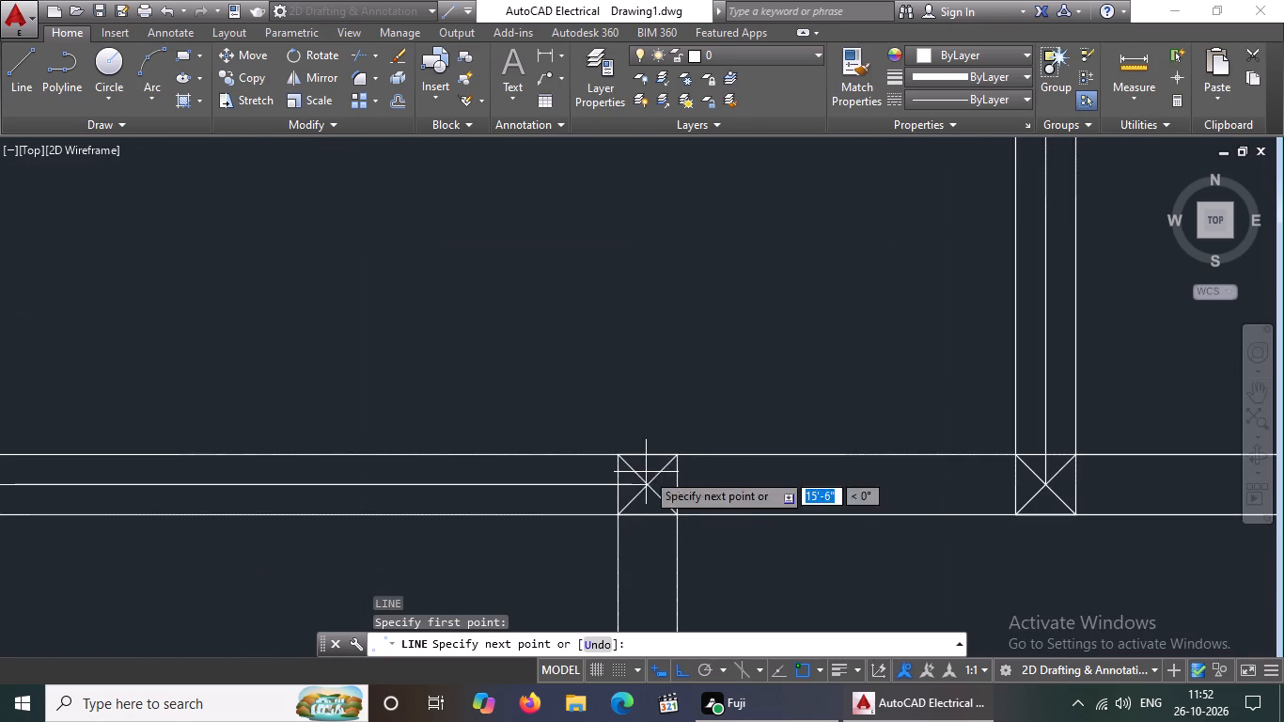
left_click(648, 482)
Continue the lounge's south wall centreline east through the bath partition column's centre and finish it at the east wall column's centre.
scroll(706, 472, "down", 4)
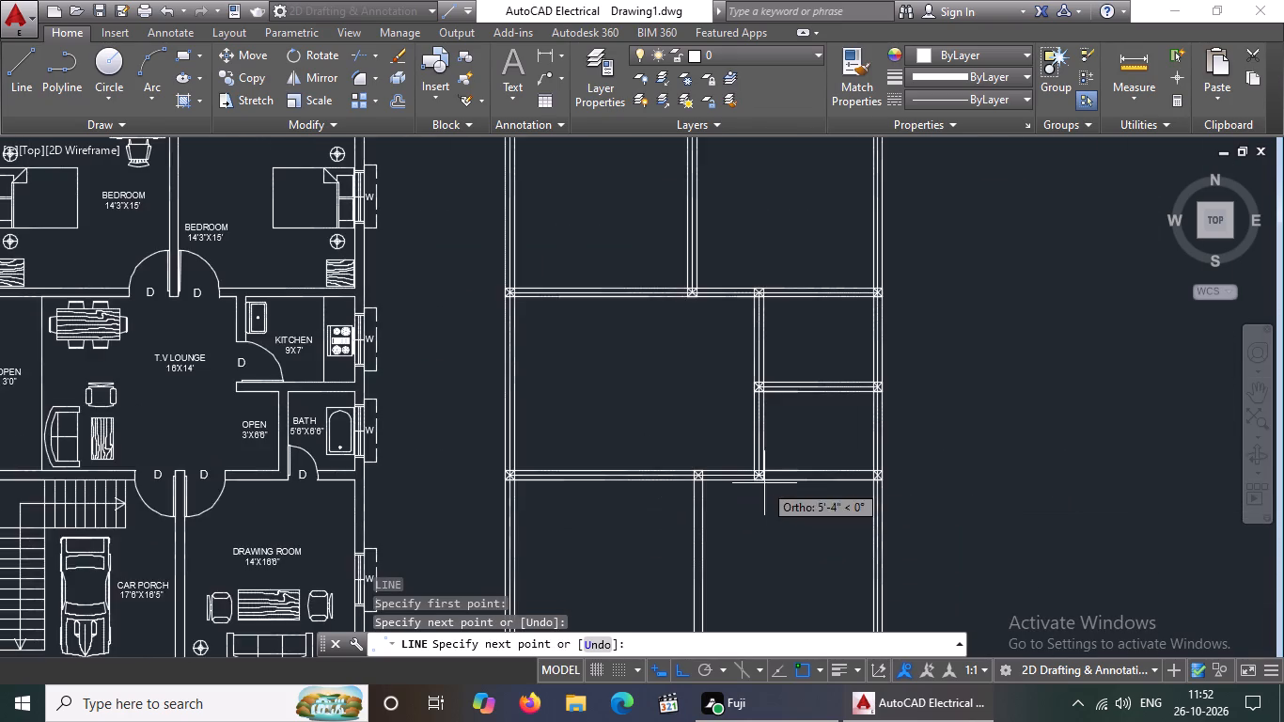
scroll(767, 479, "up", 4)
left_click(708, 463)
scroll(717, 458, "down", 3)
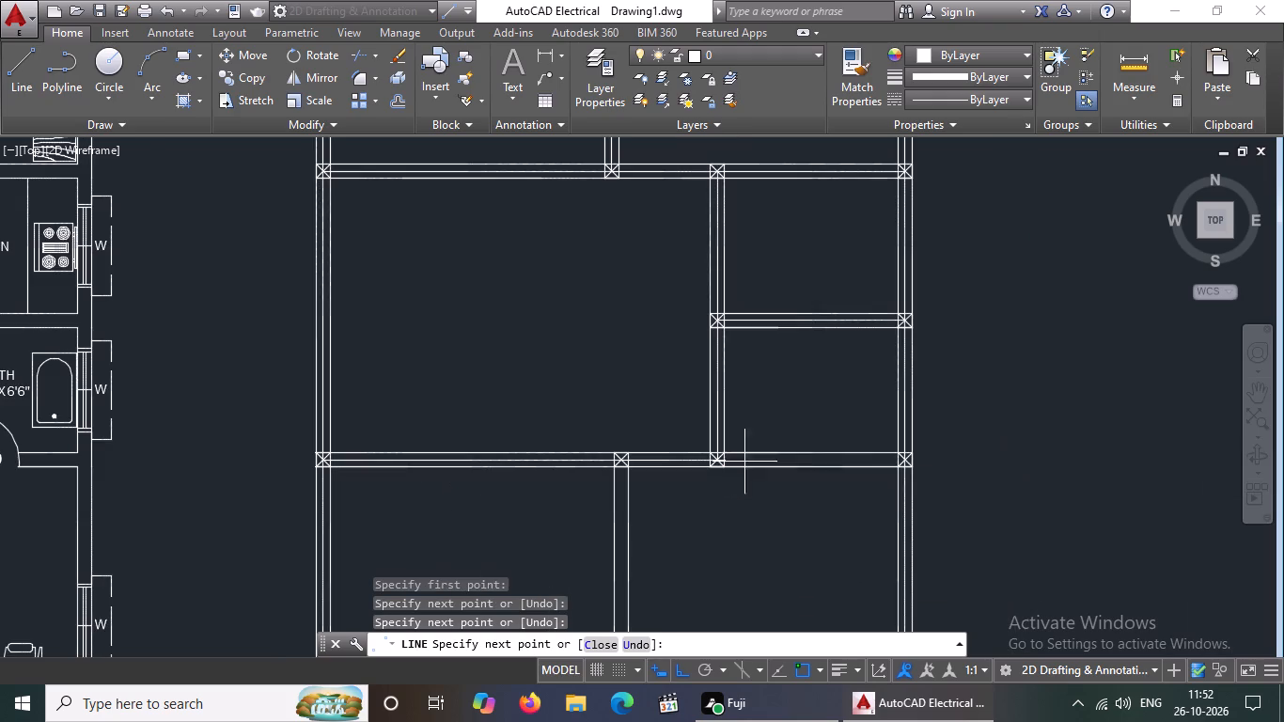
scroll(920, 466, "up", 3)
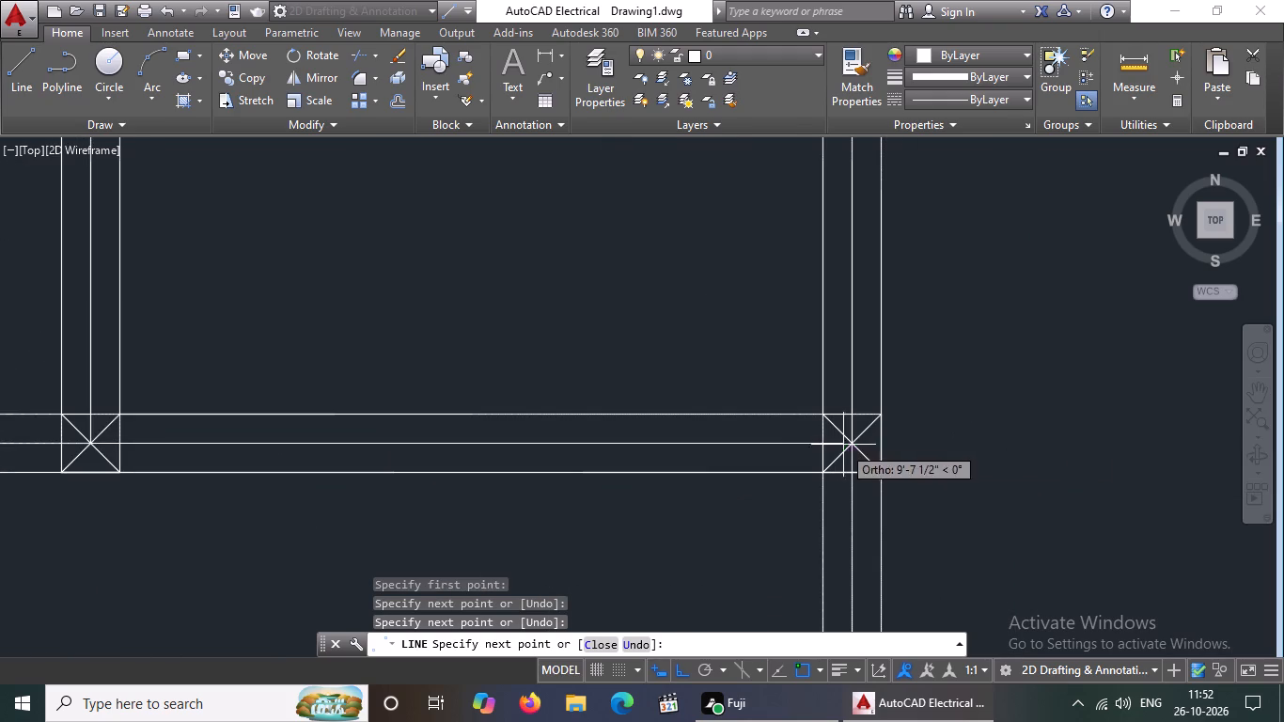
left_click(853, 440)
scroll(906, 430, "down", 3)
key("Return")
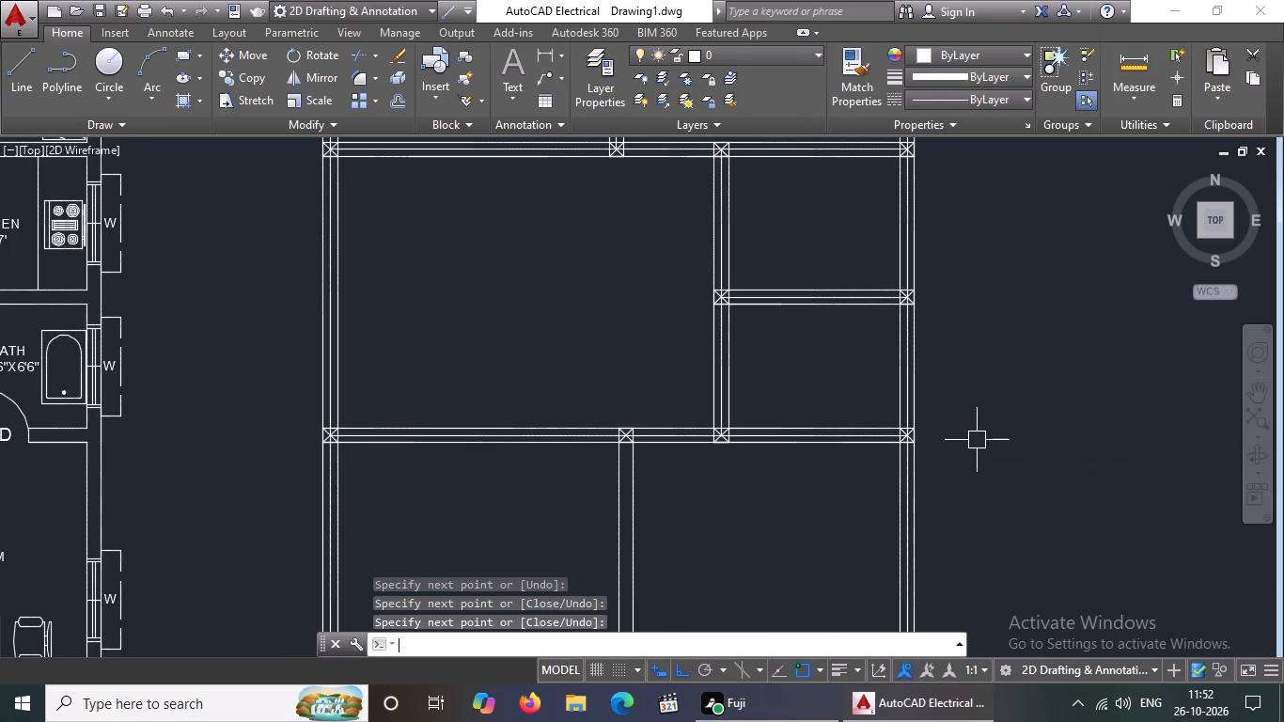
Draw a centreline down the partition between car porch and drawing room, from the lounge's south wall column to the plan's south wall column.
key("l")
key("Return")
scroll(785, 380, "down", 3)
scroll(726, 400, "up", 1)
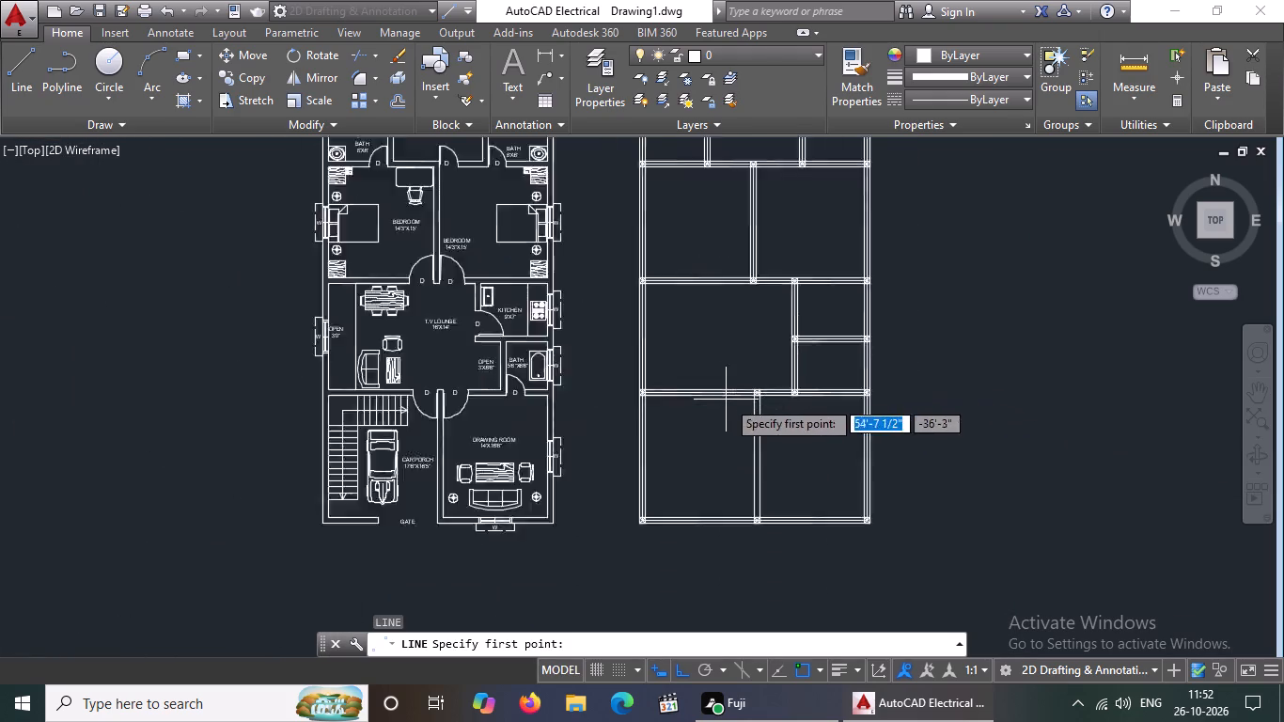
scroll(727, 400, "up", 2)
scroll(803, 394, "up", 2)
left_click(795, 365)
scroll(795, 370, "down", 4)
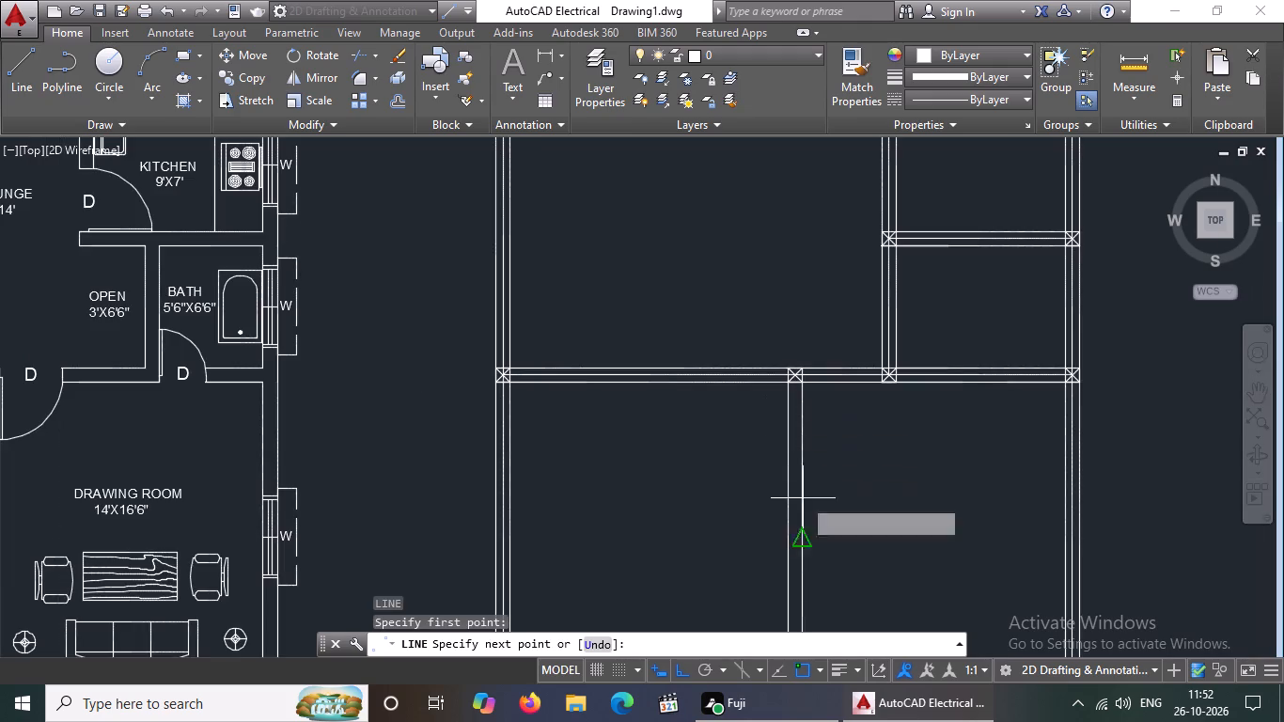
scroll(797, 484, "down", 3)
scroll(803, 551, "up", 6)
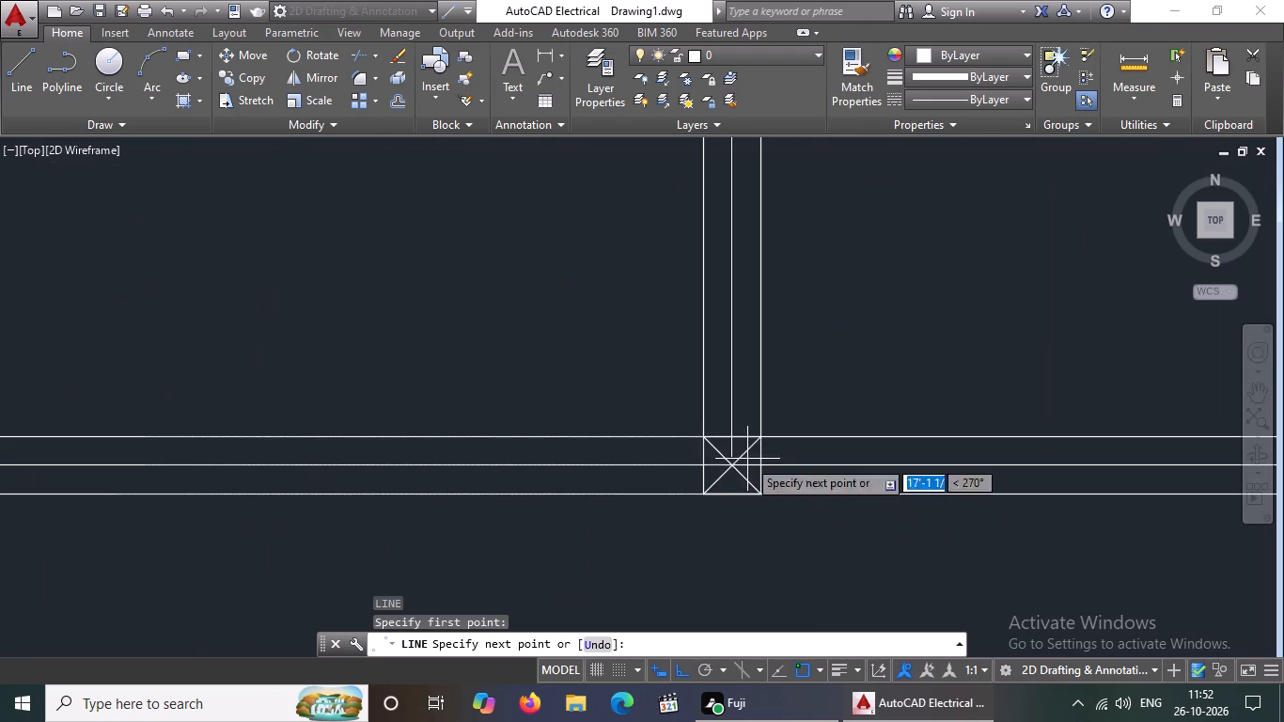
left_click(733, 468)
scroll(762, 466, "down", 5)
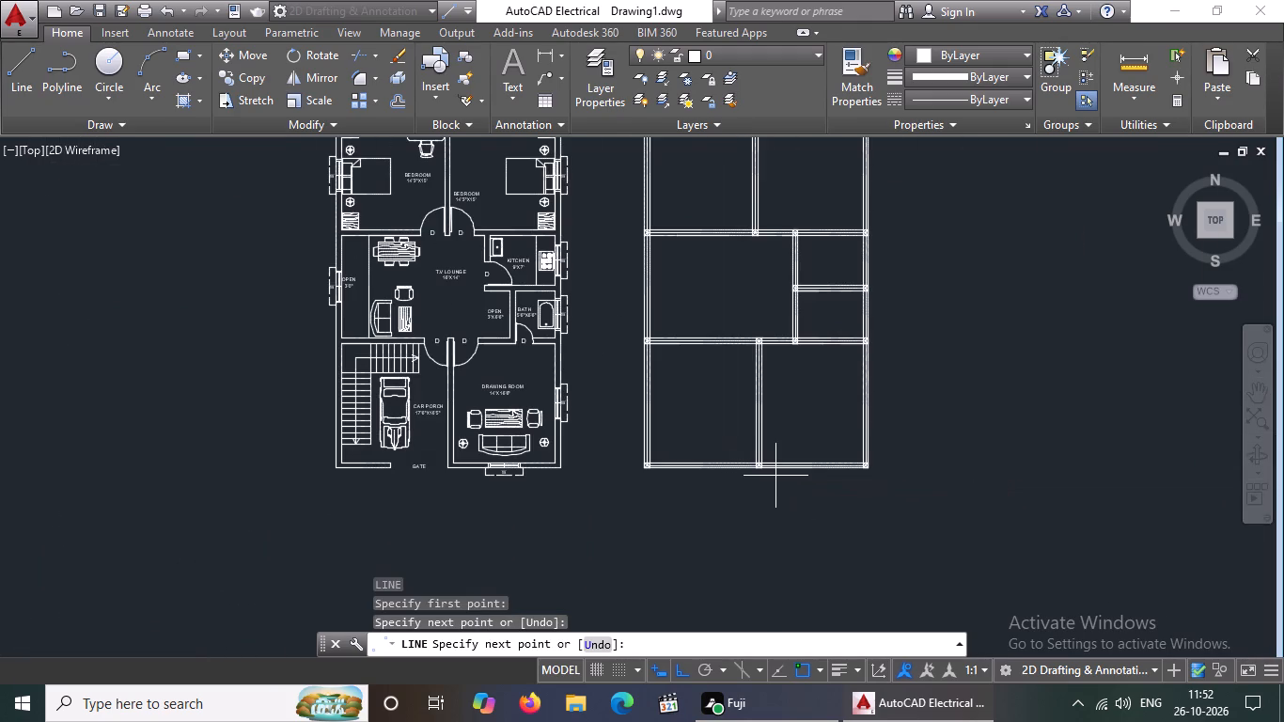
key("Return")
Set the linetype of the north wall's westernmost centreline segment to ACAD_ISO02W100.
scroll(775, 476, "down", 2)
scroll(747, 267, "up", 1)
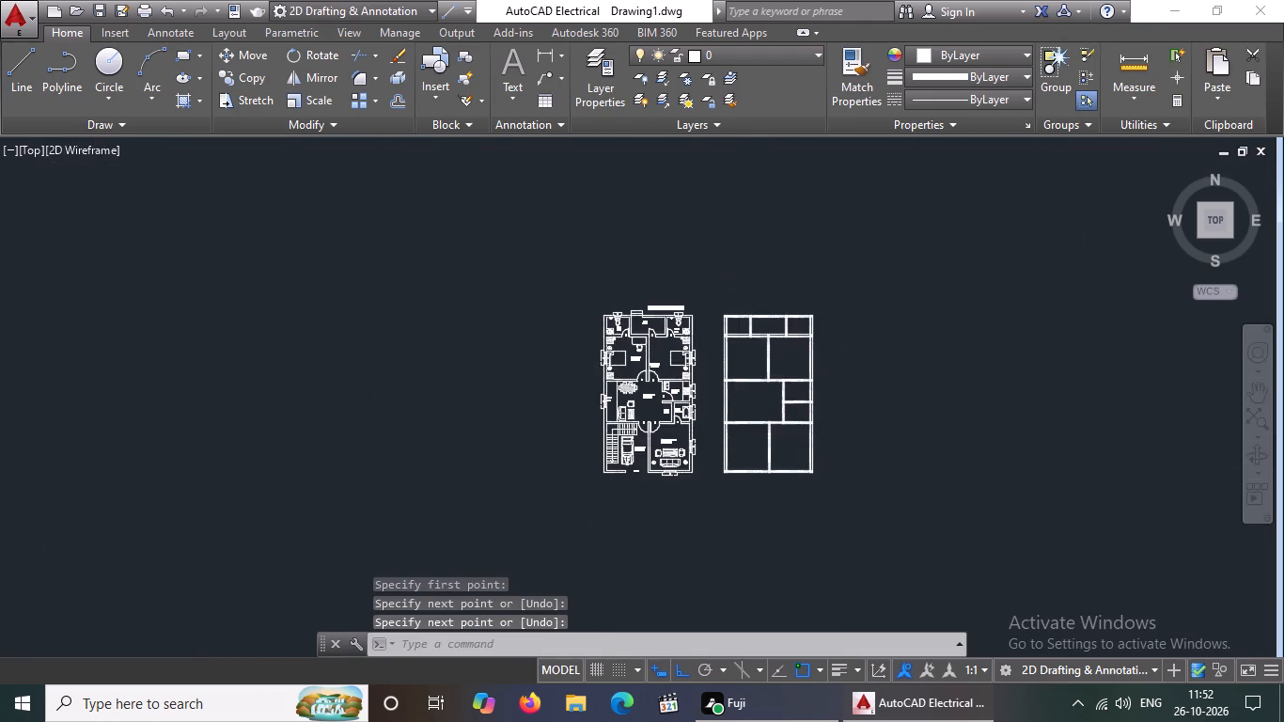
scroll(747, 267, "up", 1)
scroll(747, 400, "up", 5)
left_click(711, 361)
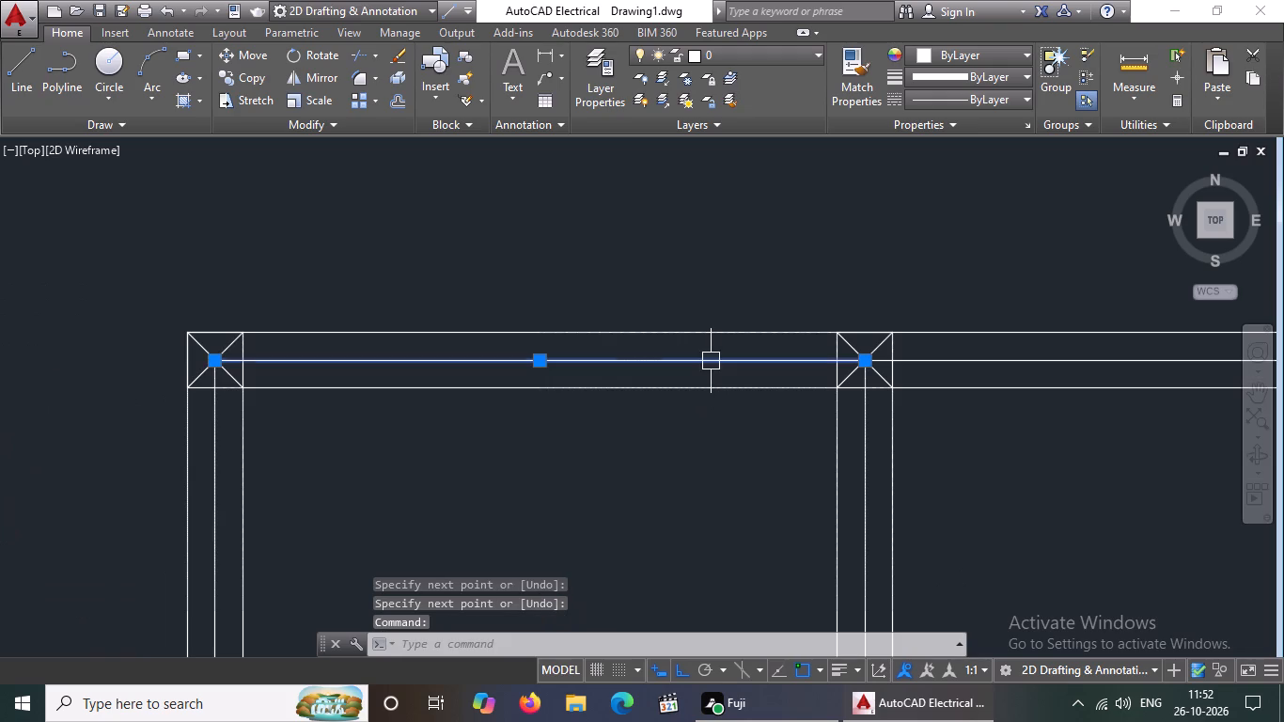
left_click(1001, 98)
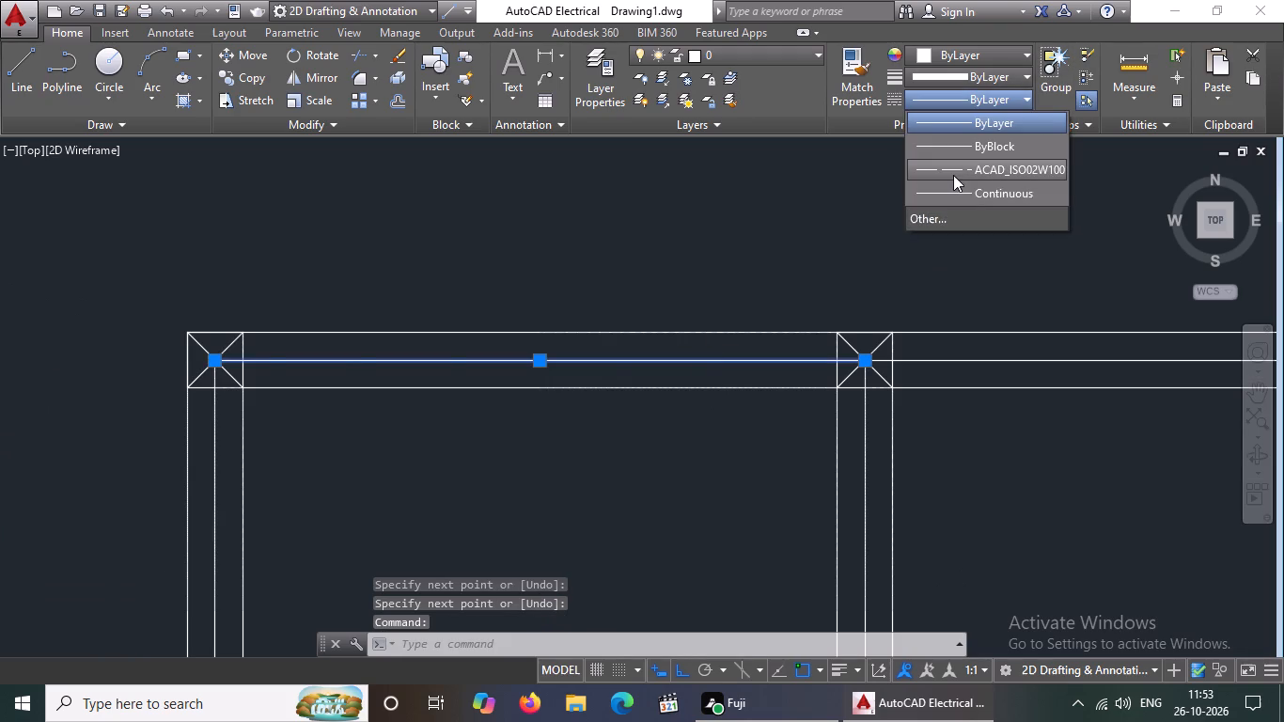
left_click(953, 174)
Set the linetype of the north wall's middle centreline segment to ACAD_ISO02W100.
scroll(954, 357, "down", 3)
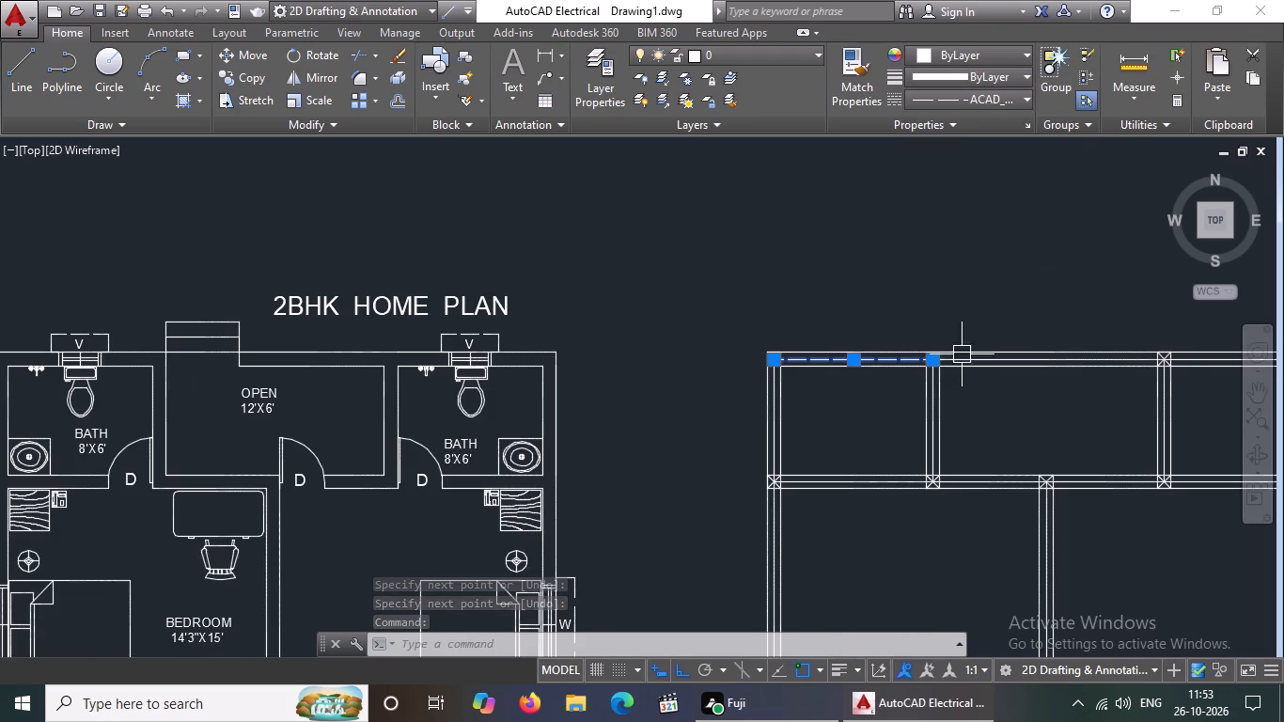
scroll(1059, 358, "up", 3)
left_click(977, 356)
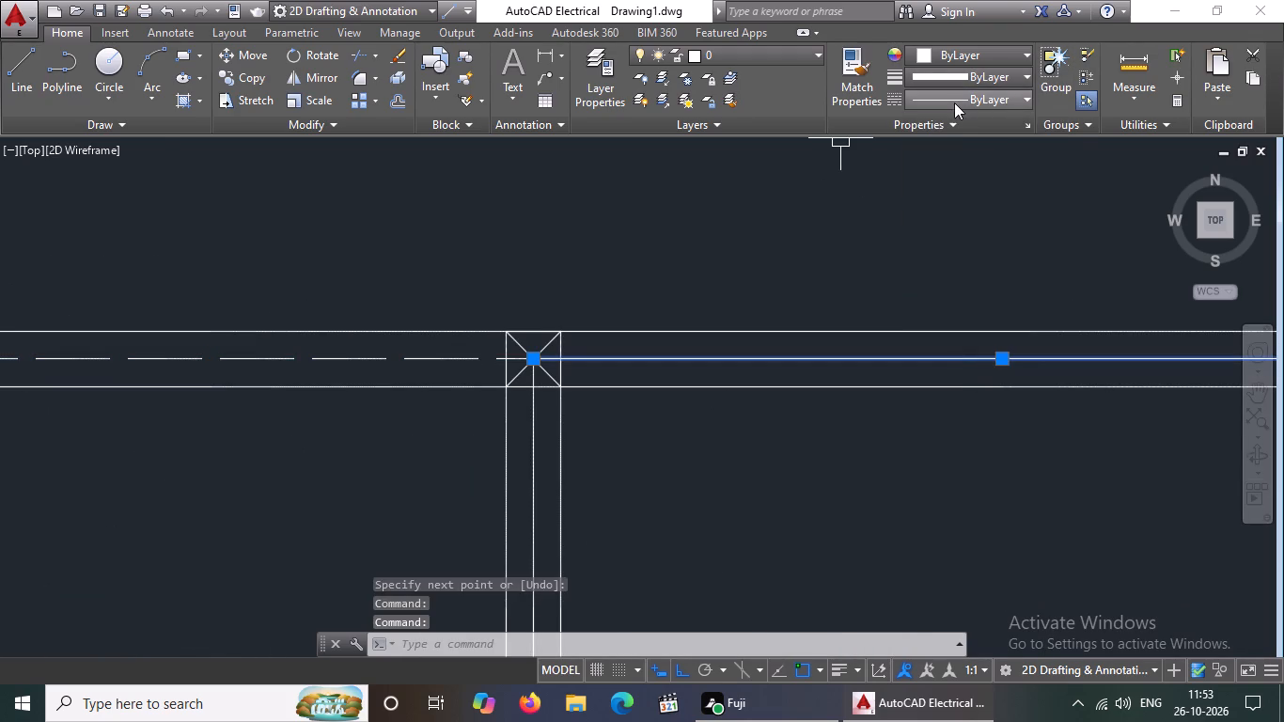
left_click(954, 102)
left_click(957, 161)
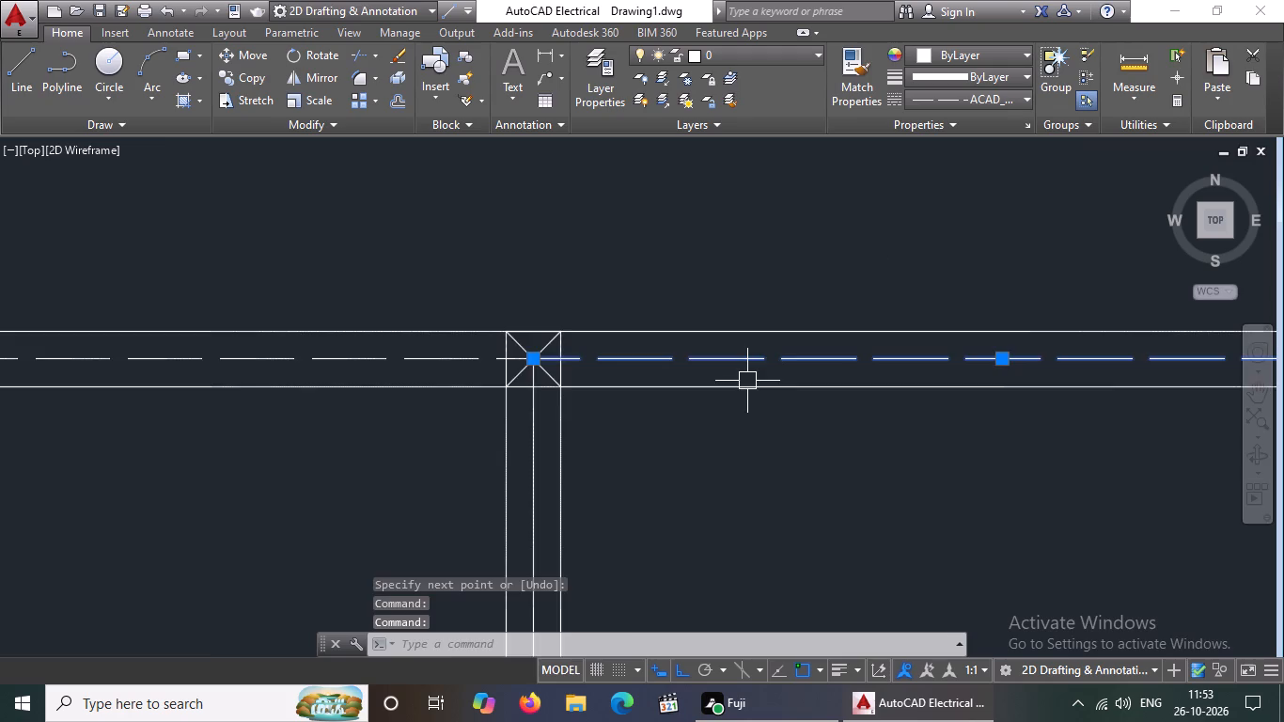
Set the linetype of the north wall's easternmost centreline segment to ACAD_ISO02W100.
scroll(745, 382, "down", 5)
scroll(850, 379, "up", 4)
left_click(850, 377)
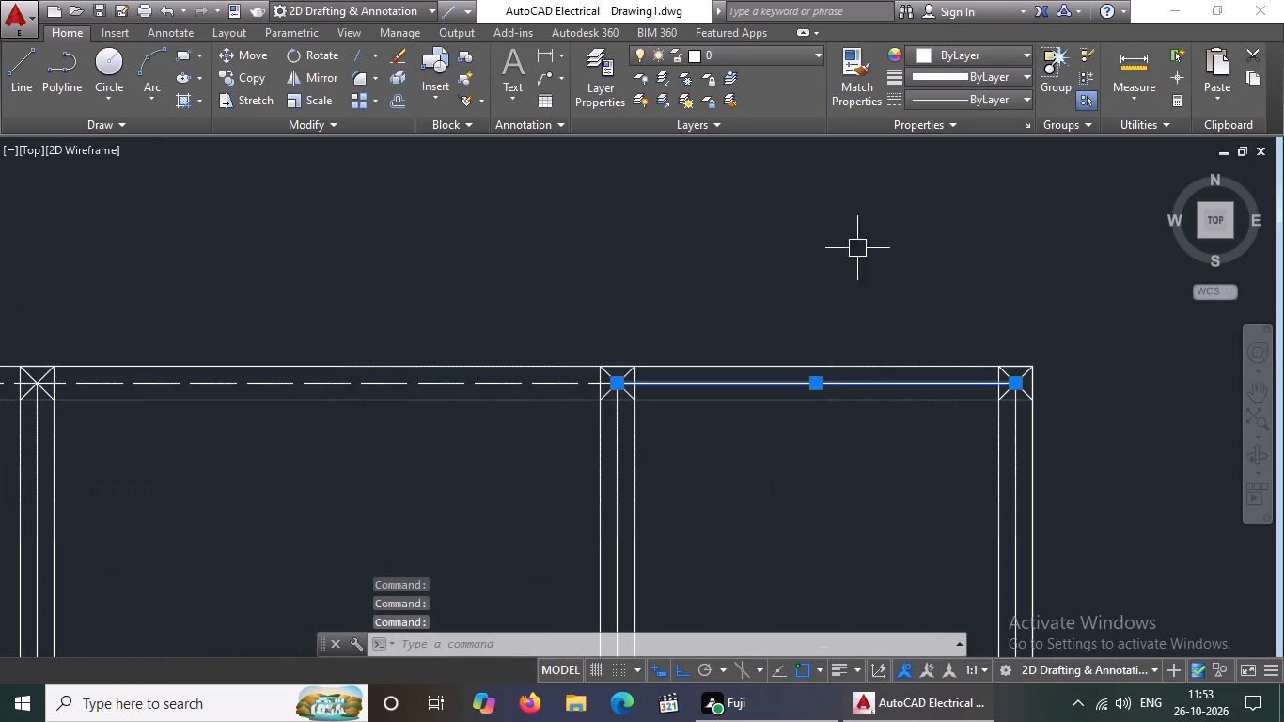
left_click(916, 100)
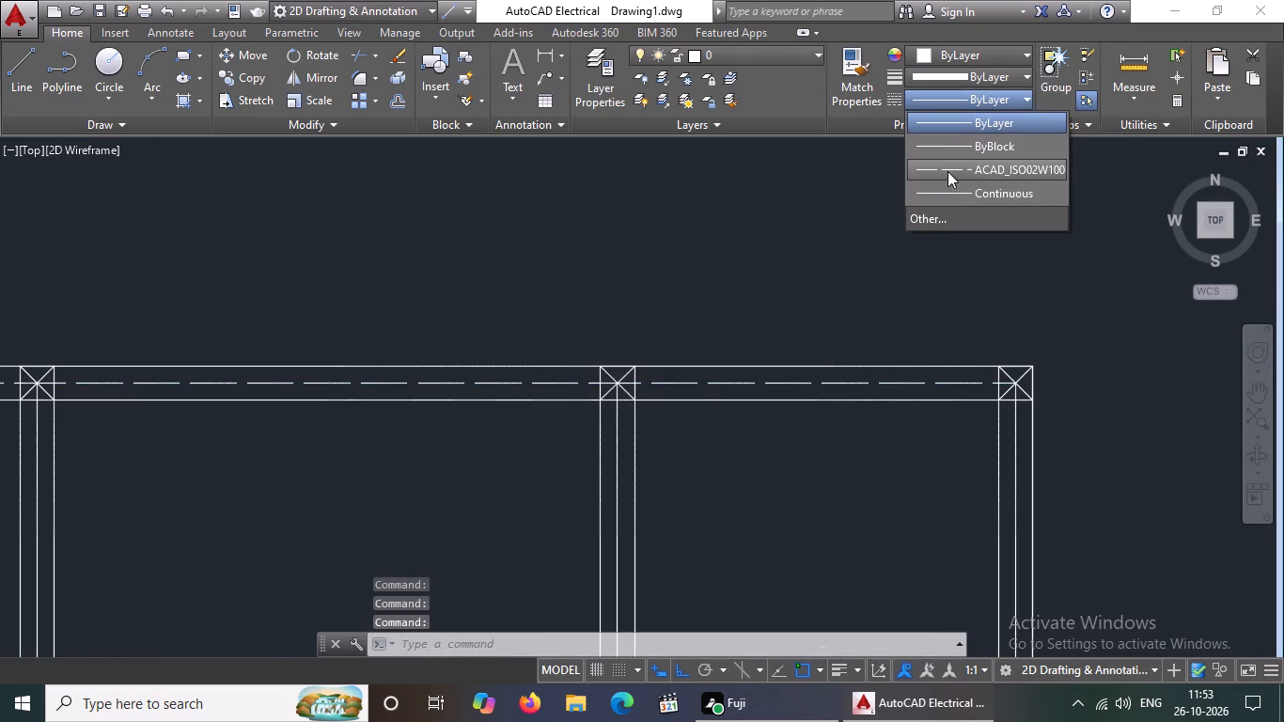
left_click(947, 171)
Set the linetype of the west wall's northernmost centreline segment, beside the west bath, to ACAD_ISO02W100.
scroll(784, 255, "down", 4)
scroll(472, 288, "up", 3)
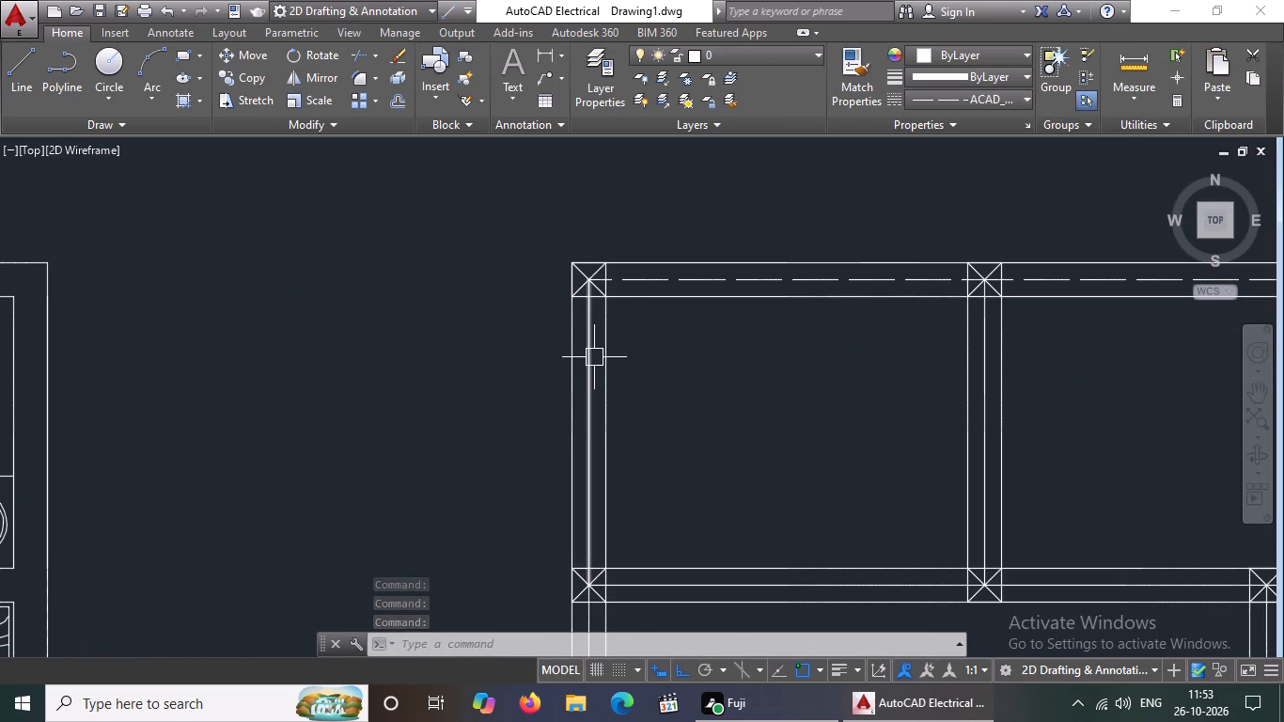
left_click(594, 357)
left_click(939, 102)
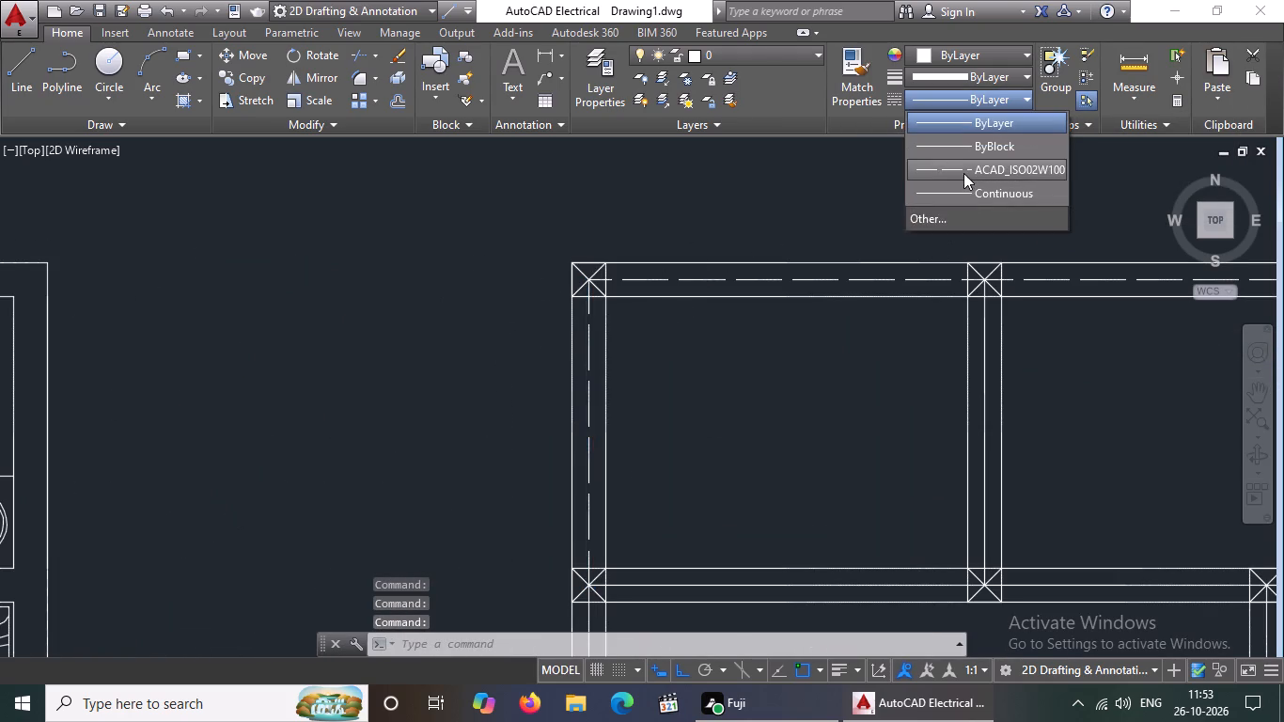
left_click(963, 170)
Set the linetype of the centreline in the partition between the west bath and the north open area to ACAD_ISO02W100.
scroll(909, 333, "down", 3)
scroll(960, 316, "up", 3)
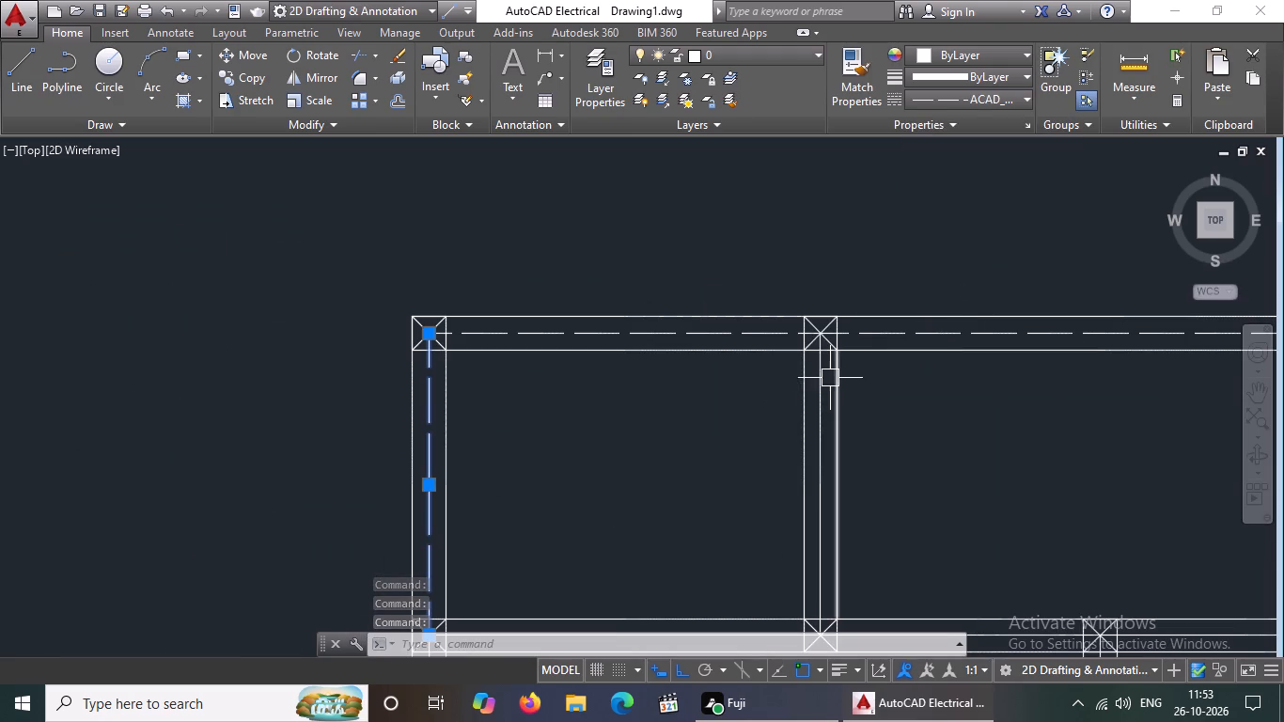
left_click(817, 394)
left_click(945, 90)
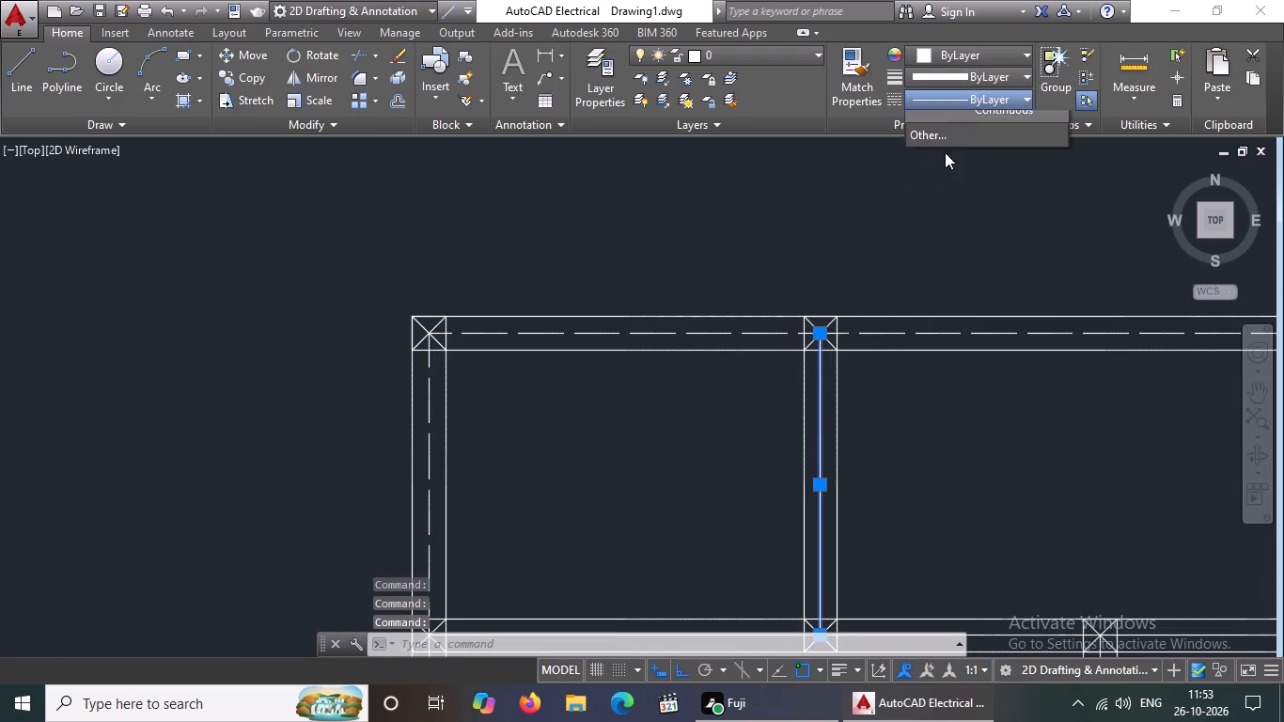
left_click(941, 173)
Set the linetype of the centreline in the partition between the north open area and the east bath to ACAD_ISO02W100.
scroll(726, 418, "down", 4)
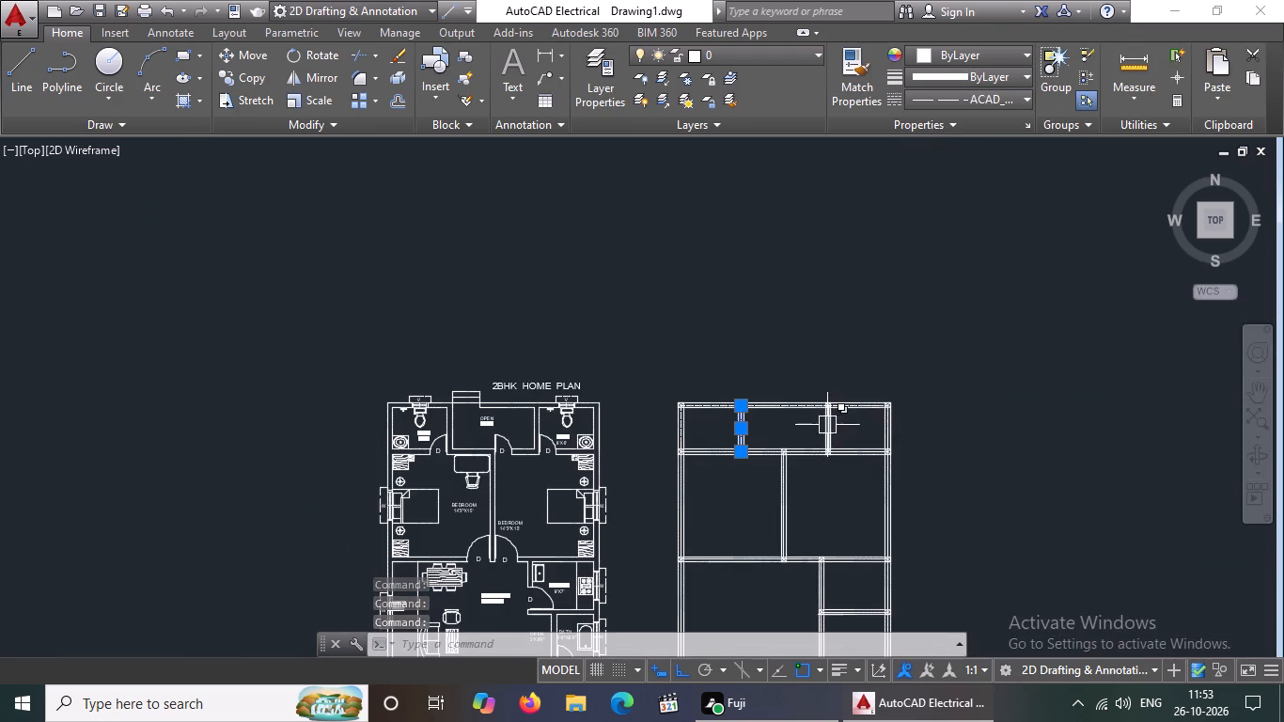
scroll(827, 425, "up", 4)
left_click(825, 424)
left_click(923, 91)
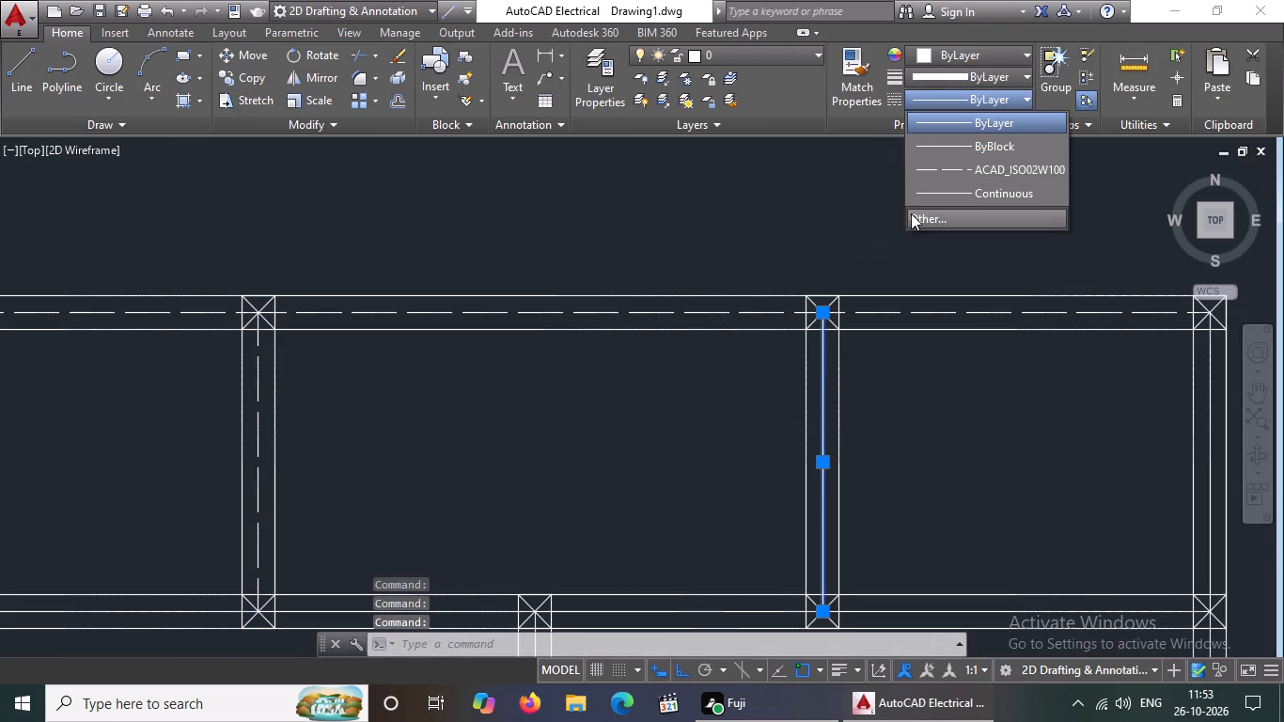
left_click(928, 173)
Set the linetype of the east wall's northernmost centreline segment, beside the east bath, to ACAD_ISO02W100.
scroll(928, 305, "down", 3)
scroll(1013, 365, "up", 3)
left_click(1110, 353)
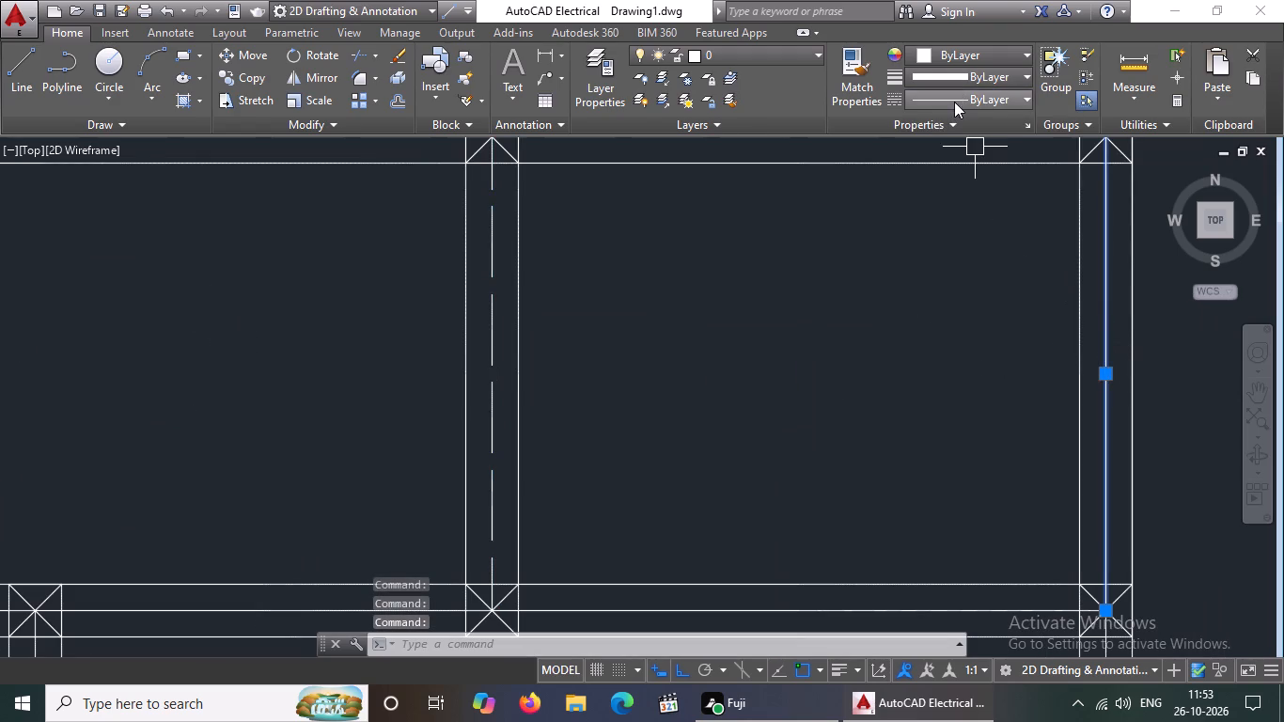
left_click(954, 102)
left_click(957, 167)
Set the linetype of the westernmost centreline segment in the bedrooms' north wall to ACAD_ISO02W100.
scroll(879, 381, "down", 4)
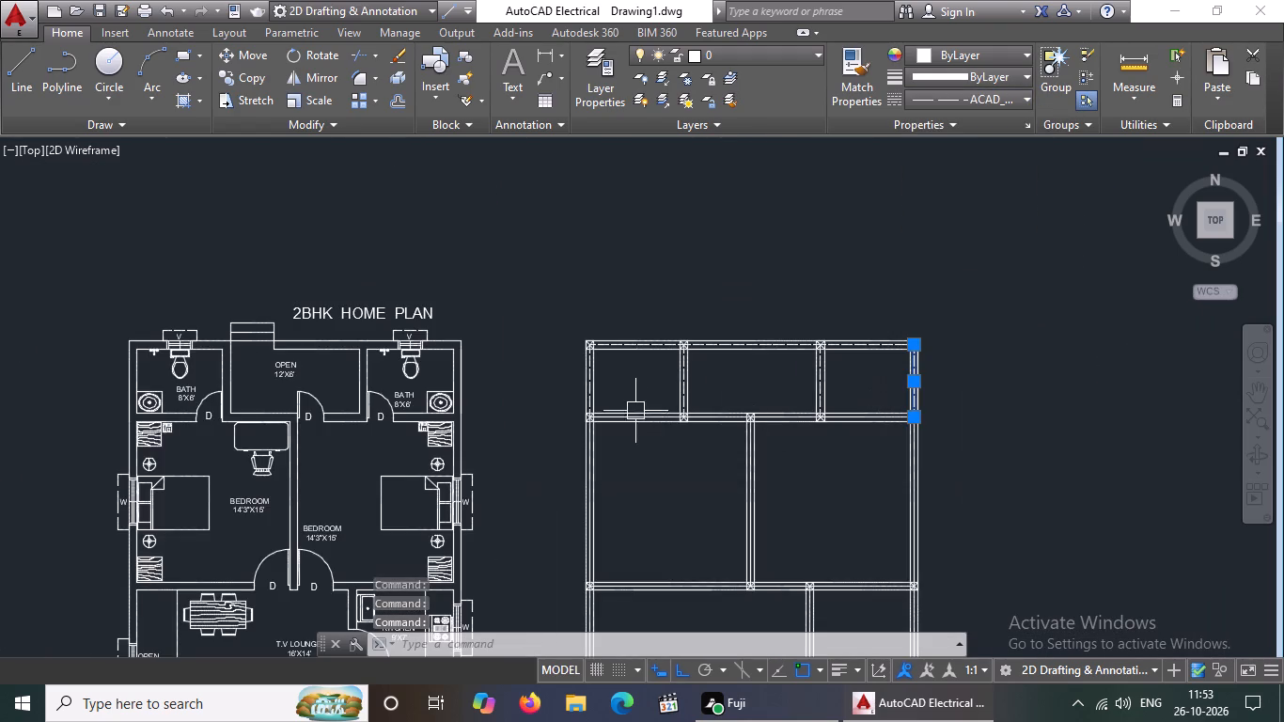
scroll(622, 403, "up", 3)
left_click(615, 461)
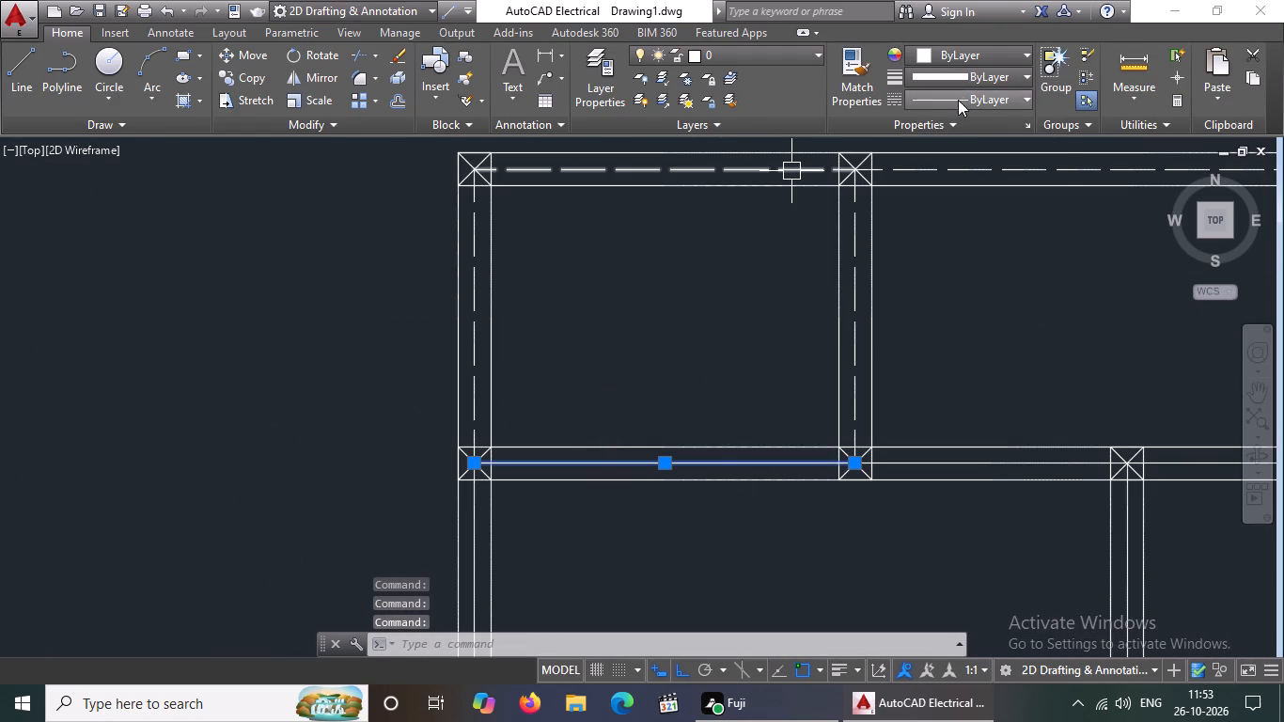
left_click(958, 100)
left_click(955, 175)
Set the linetype of the second centreline segment from the west in the bedrooms' north wall to ACAD_ISO02W100.
scroll(895, 270, "down", 4)
scroll(906, 279, "up", 4)
left_click(915, 416)
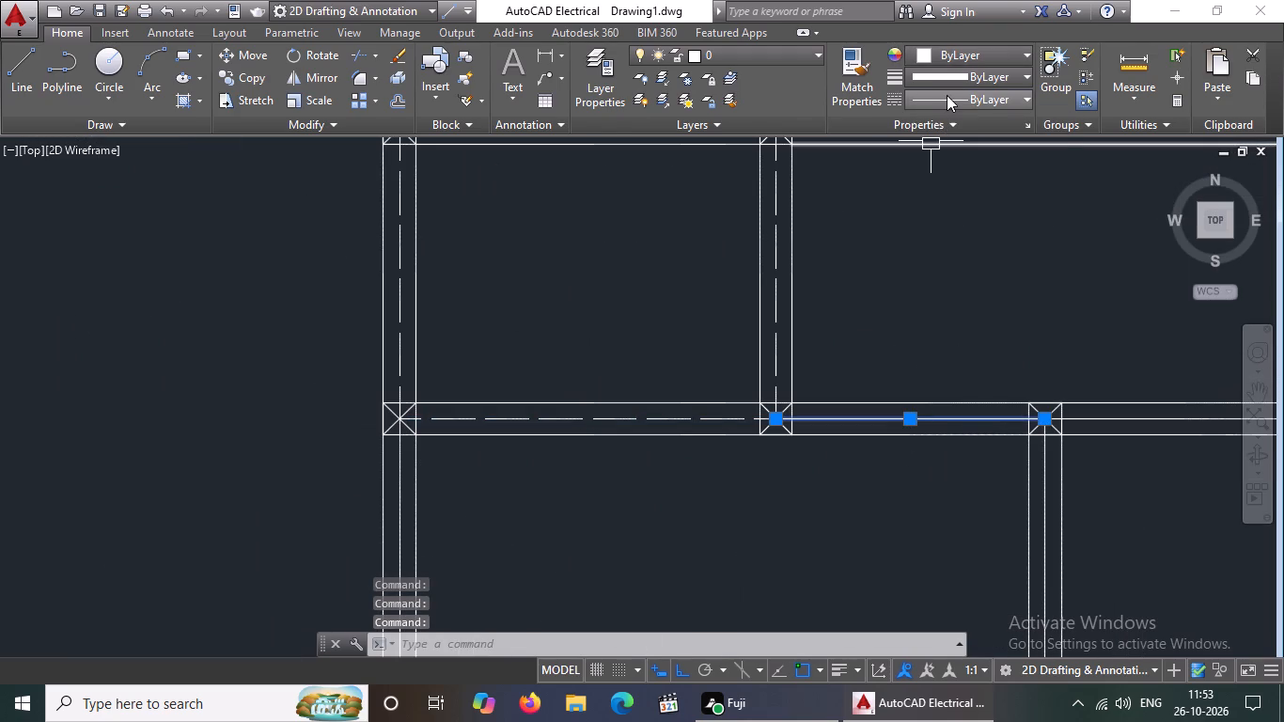
left_click(947, 97)
left_click(947, 170)
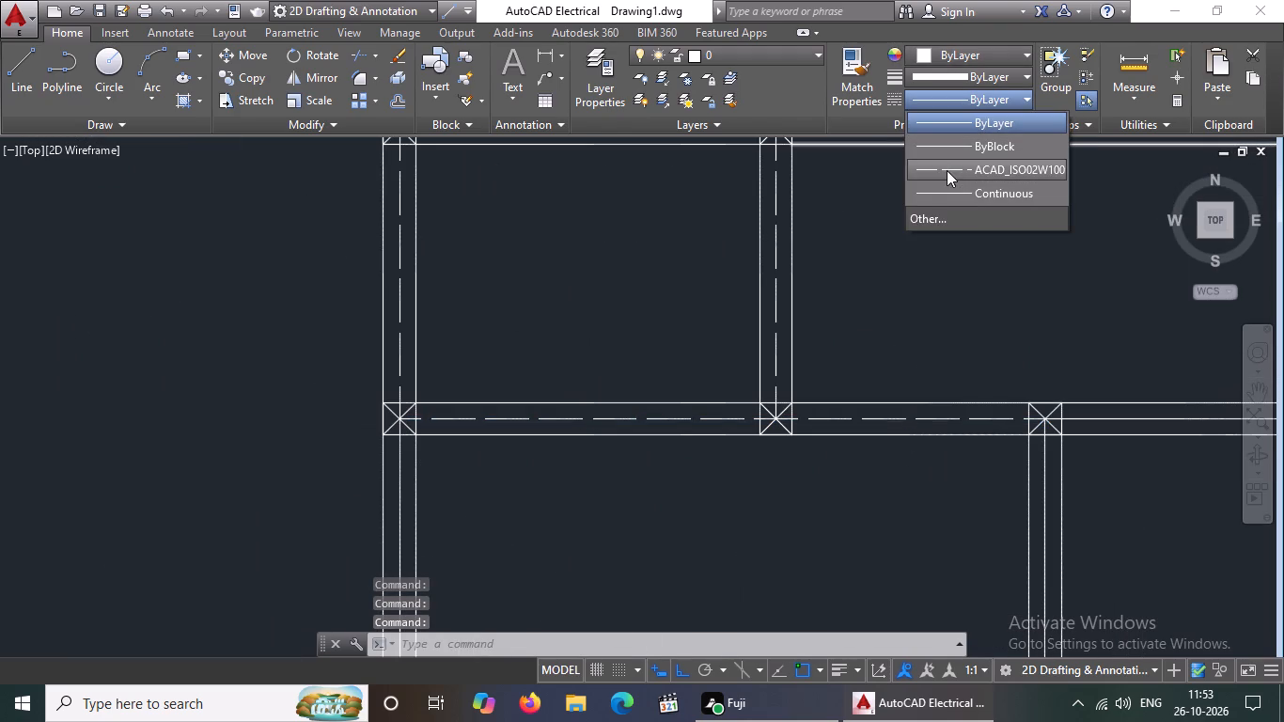
Set the linetype of the third centreline segment from the west in the bedrooms' north wall to ACAD_ISO02W100.
scroll(848, 244, "down", 3)
scroll(962, 280, "up", 4)
left_click(860, 327)
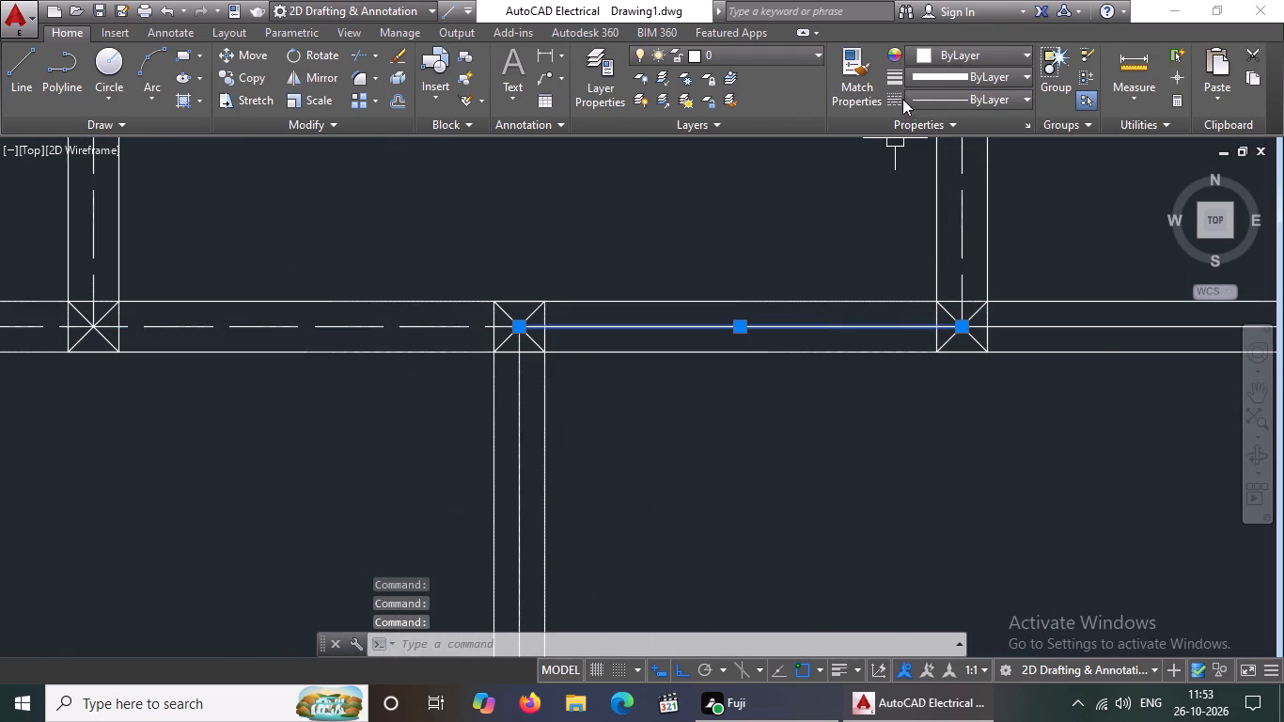
left_click(926, 92)
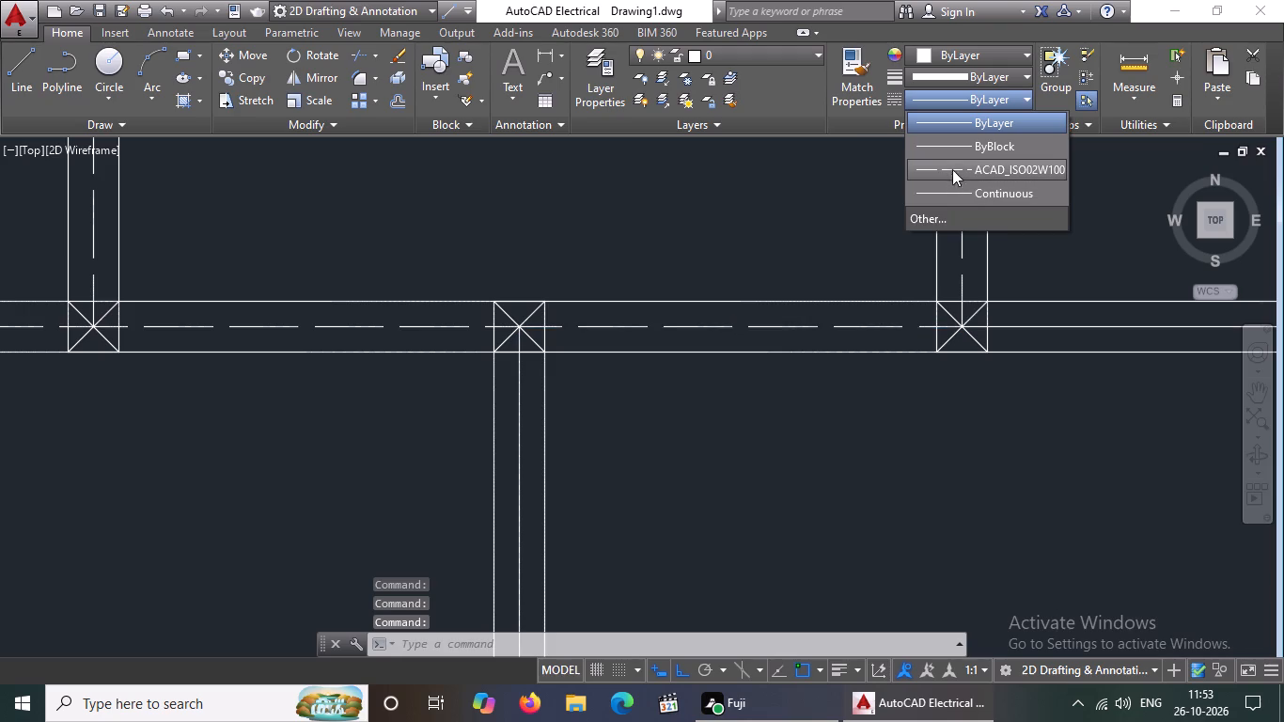
left_click(952, 168)
Set the linetype of the easternmost centreline segment in the bedrooms' north wall to ACAD_ISO02W100.
scroll(943, 186, "down", 4)
scroll(981, 191, "up", 4)
left_click(904, 384)
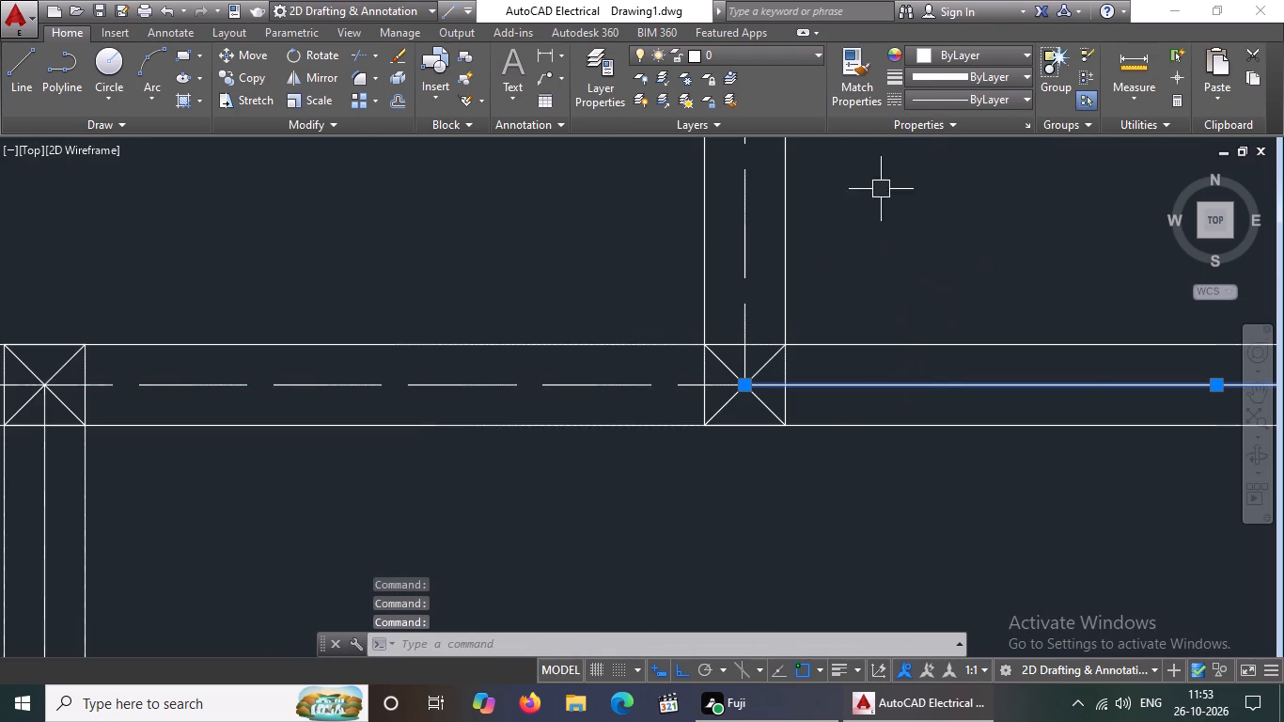
left_click(952, 94)
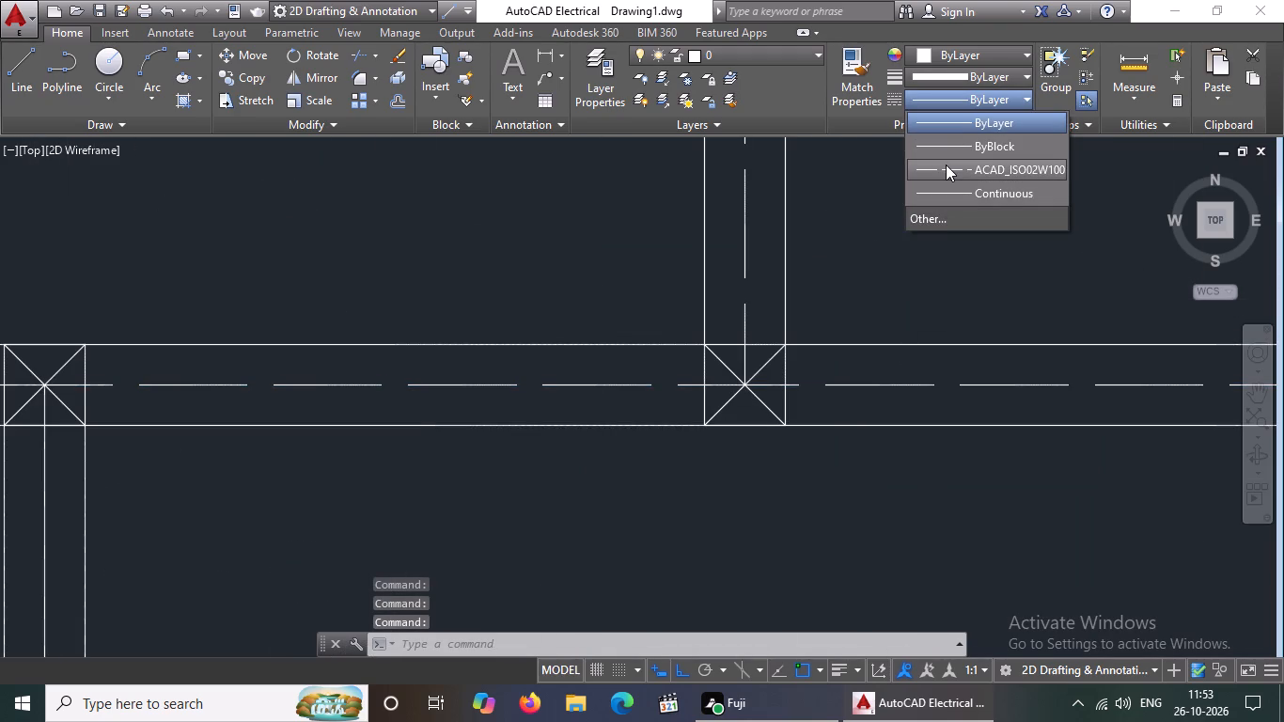
left_click(946, 165)
Set the linetype of the west wall's centreline segment beside the west bedroom to ACAD_ISO02W100.
scroll(851, 311, "down", 4)
scroll(470, 370, "up", 3)
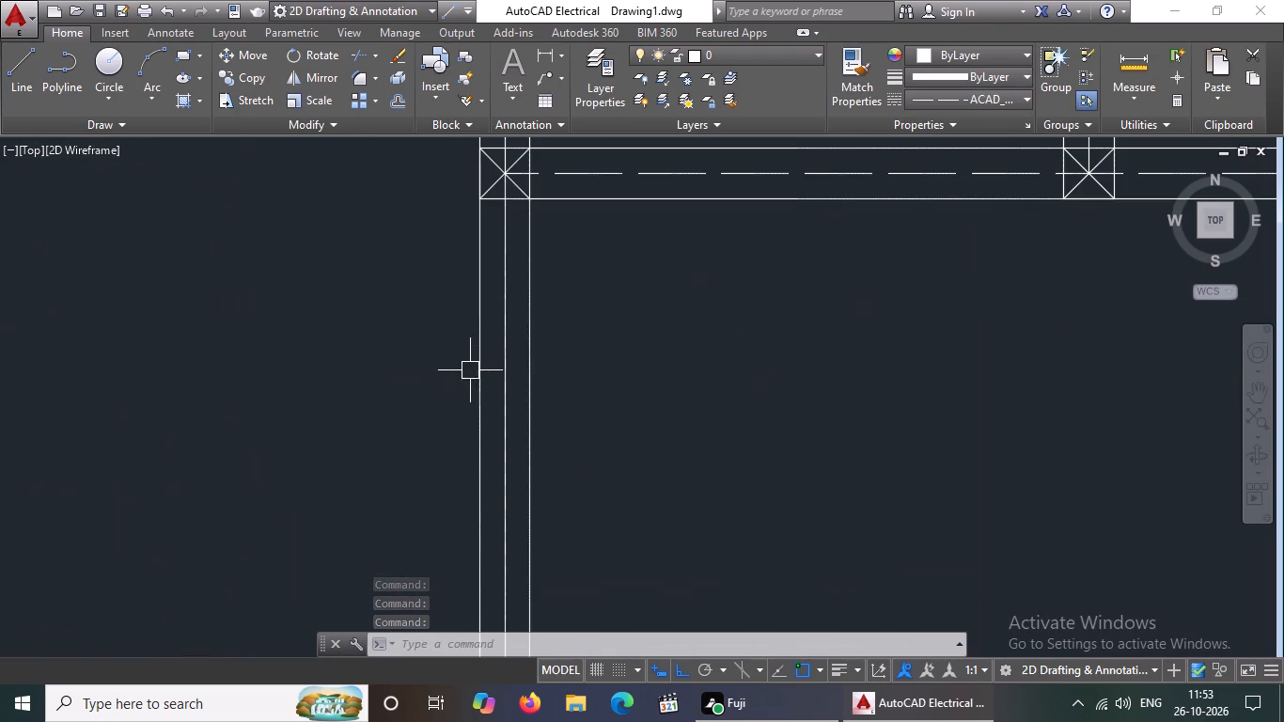
left_click_drag(507, 356, 517, 350)
left_click(959, 94)
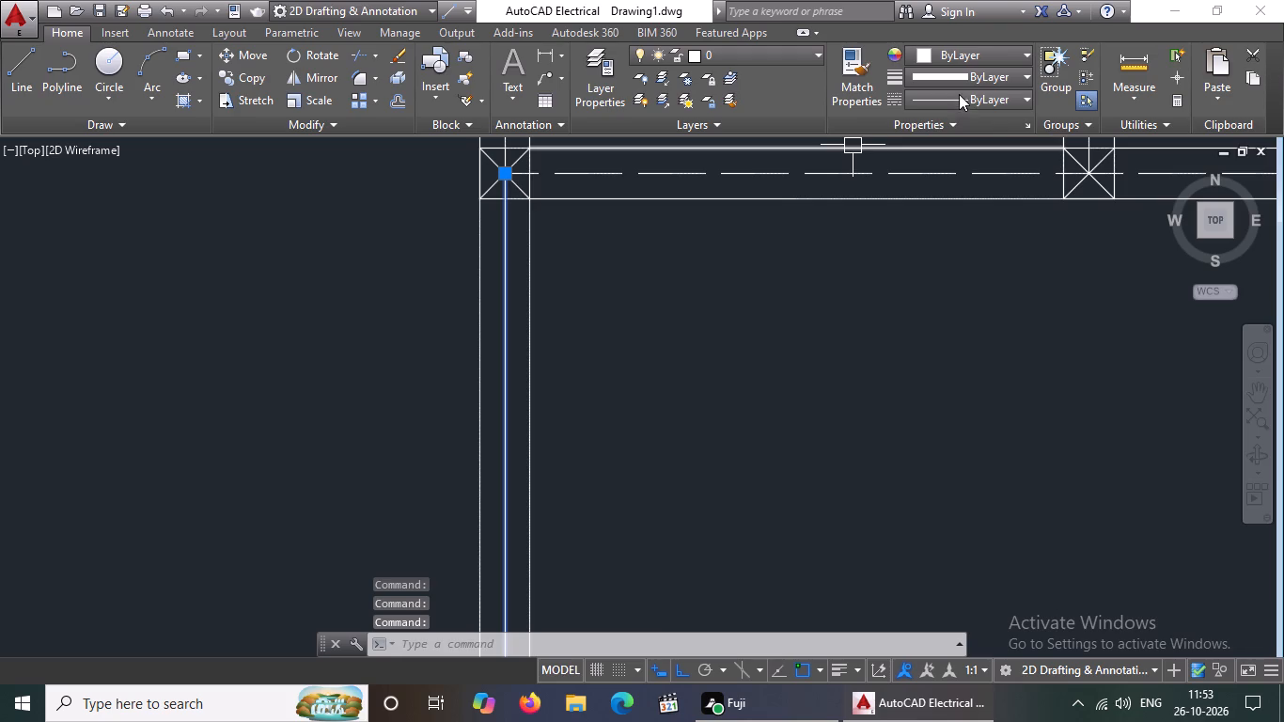
left_click(949, 165)
Set the linetype of the centreline in the partition between the two bedrooms to ACAD_ISO02W100.
scroll(822, 189, "down", 5)
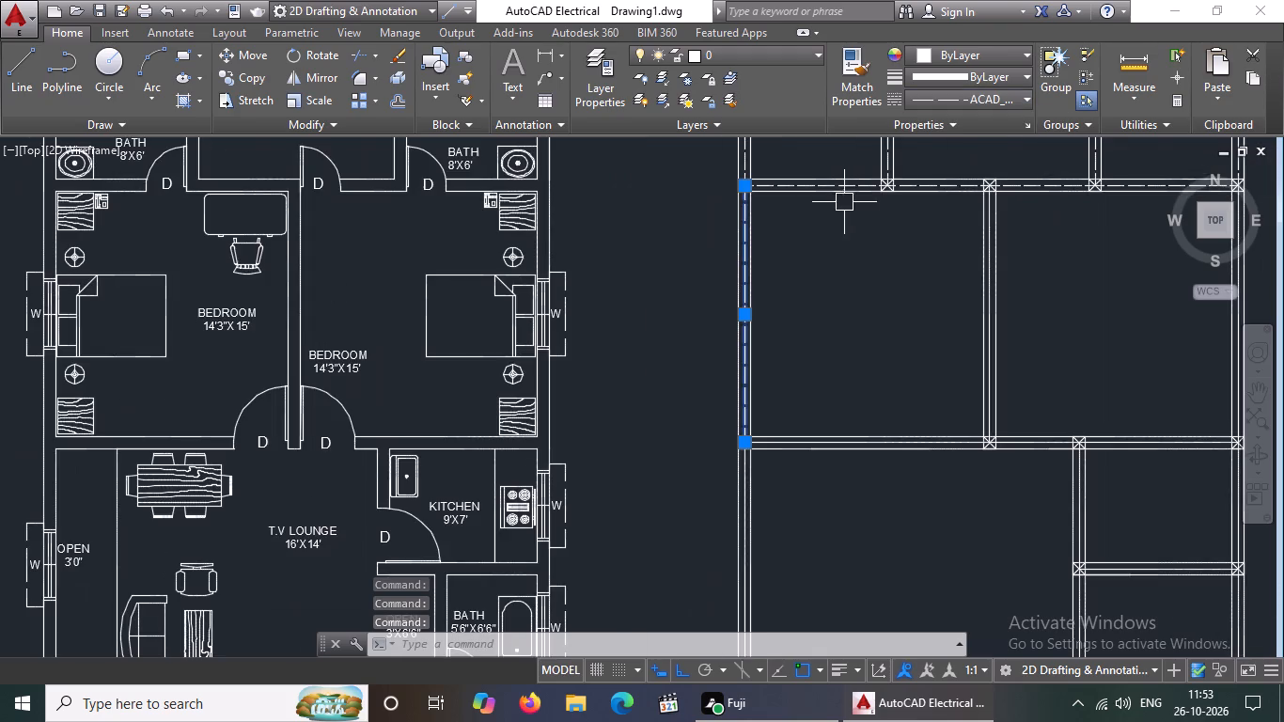
scroll(1006, 232, "up", 4)
left_click(897, 296)
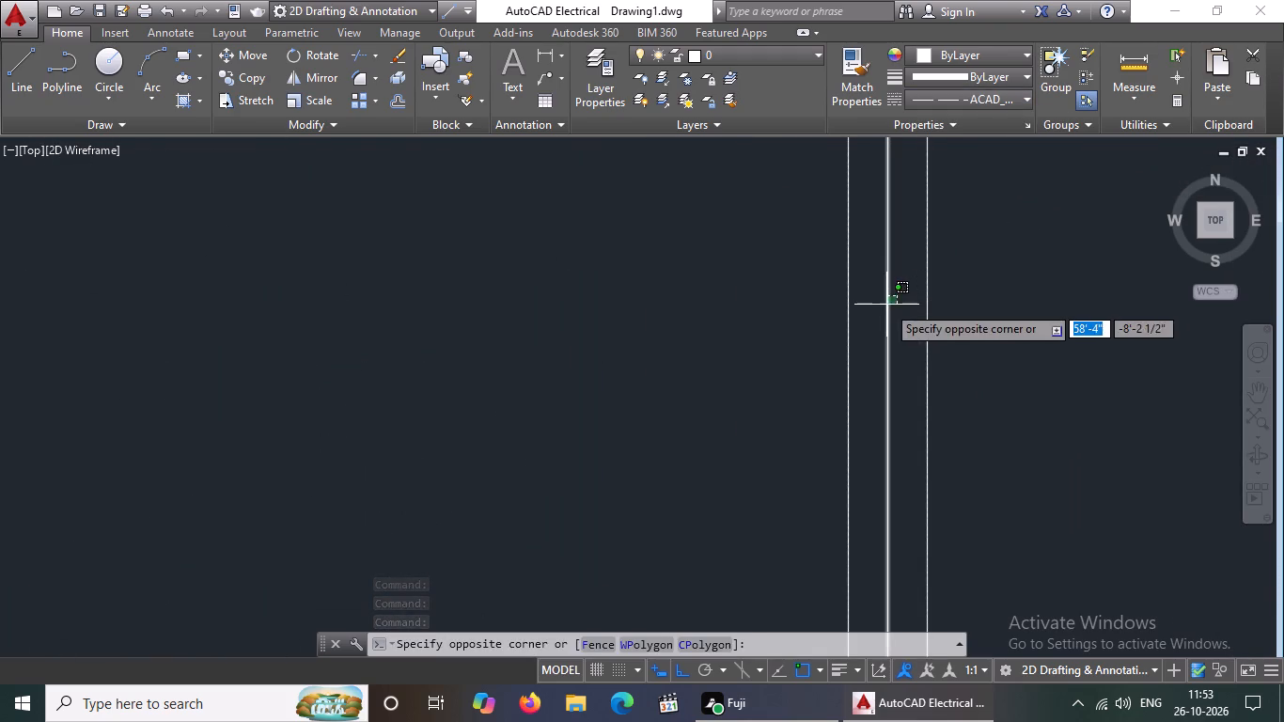
left_click(886, 305)
left_click(994, 105)
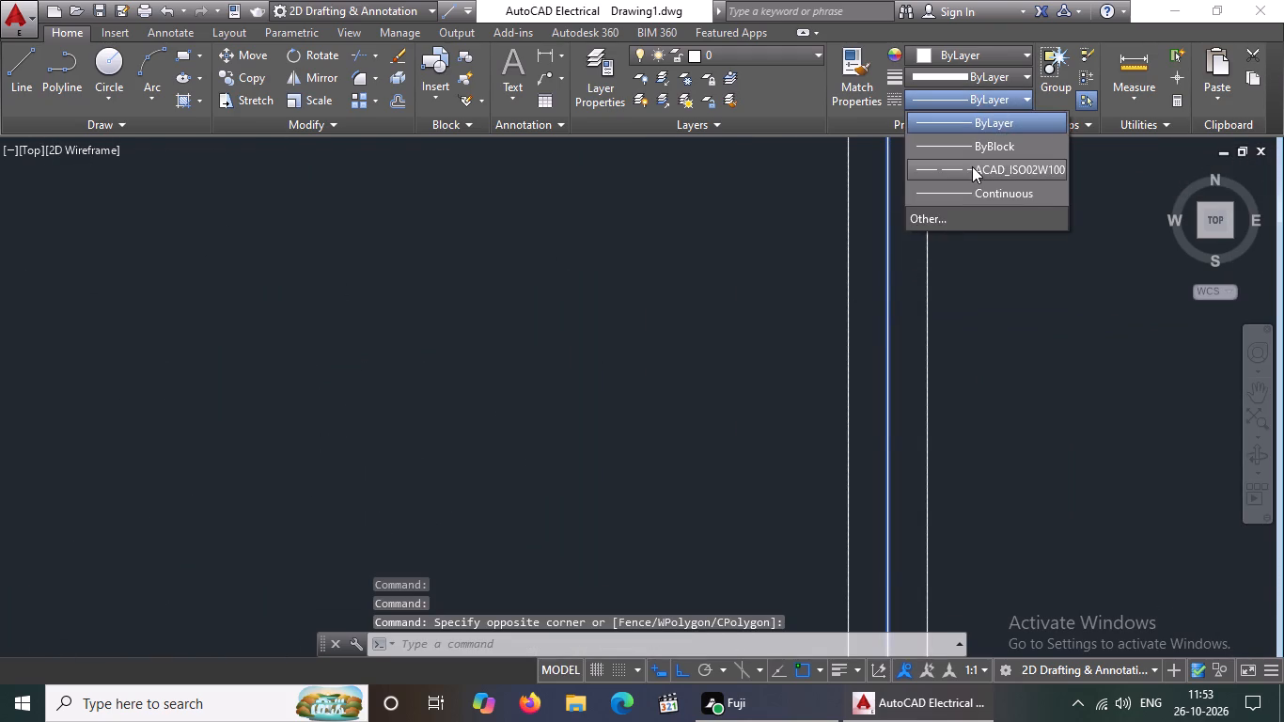
left_click(972, 165)
Set the linetype of the east wall's centreline segment beside the east bedroom to ACAD_ISO02W100.
scroll(931, 271, "down", 9)
scroll(1010, 276, "up", 4)
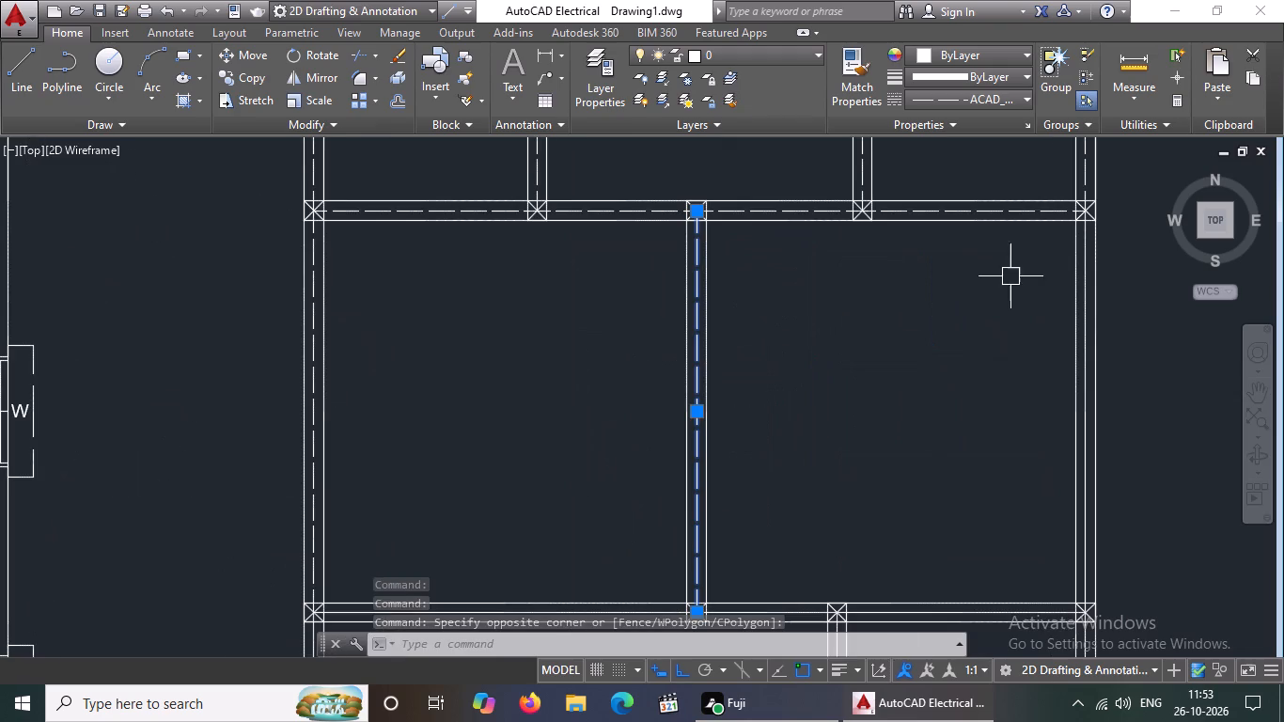
left_click(1083, 283)
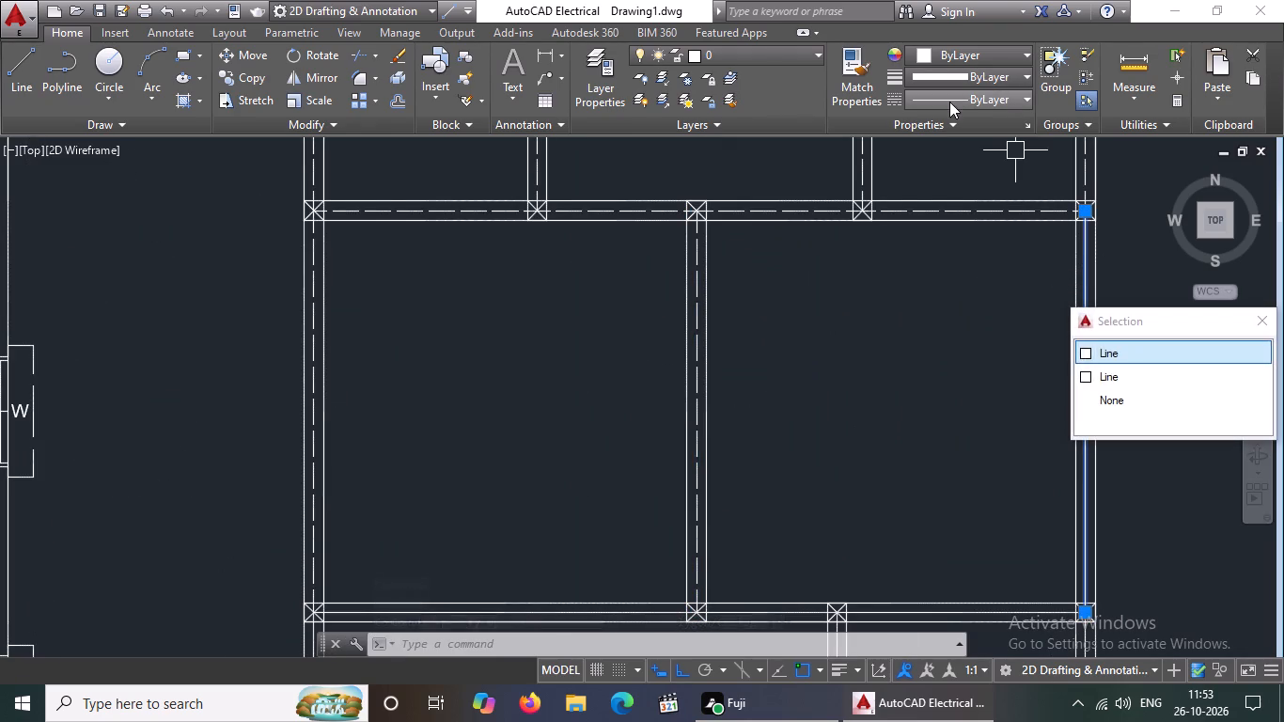
left_click(949, 102)
left_click(953, 167)
Set the linetype of the westernmost centreline segment in the bedrooms' south wall to ACAD_ISO02W100.
scroll(861, 213, "down", 3)
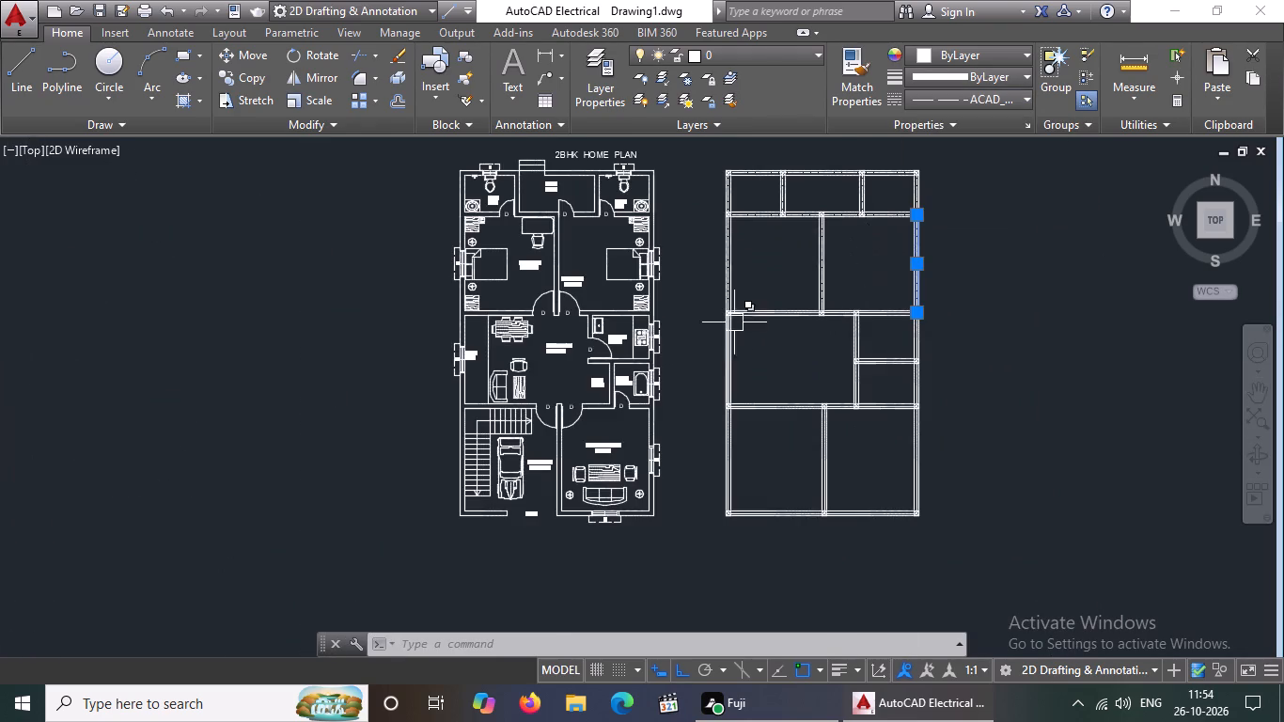
scroll(777, 319, "up", 5)
left_click(765, 253)
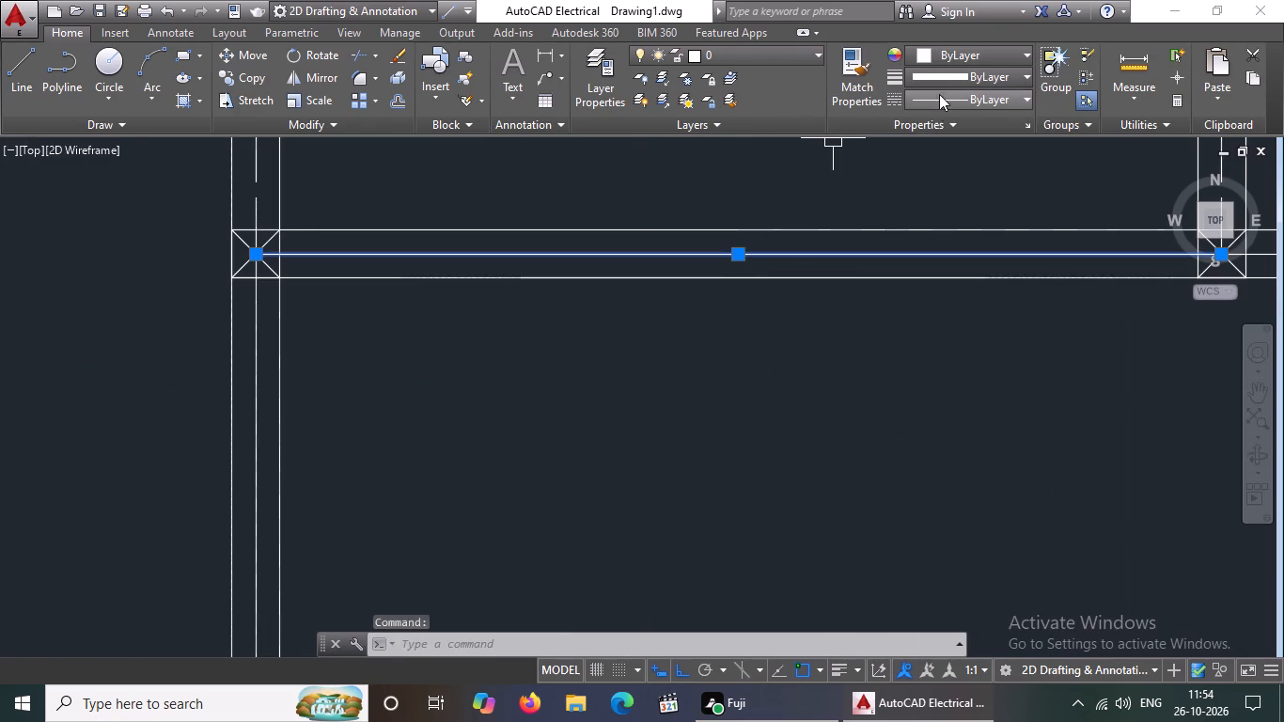
left_click(946, 104)
left_click(951, 162)
Set the linetype of the short middle centreline segment in the bedrooms' south wall to ACAD_ISO02W100.
scroll(752, 277, "down", 4)
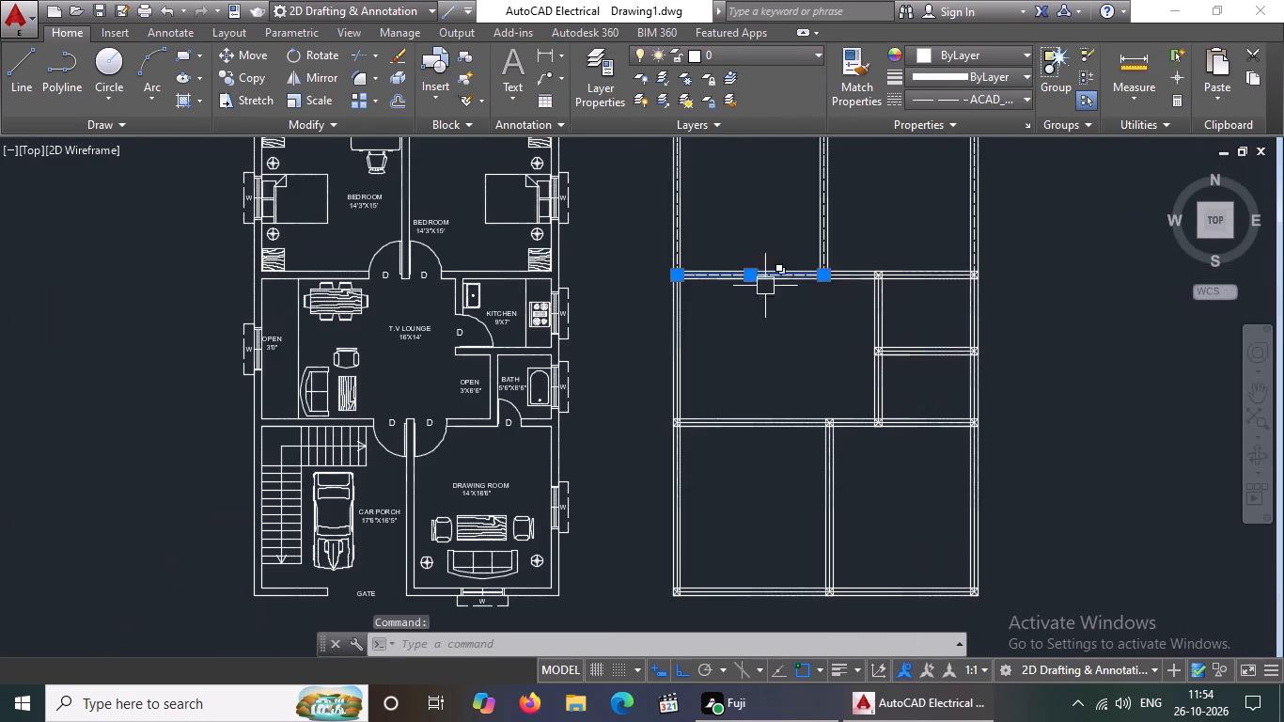
scroll(915, 240, "up", 4)
left_click(541, 467)
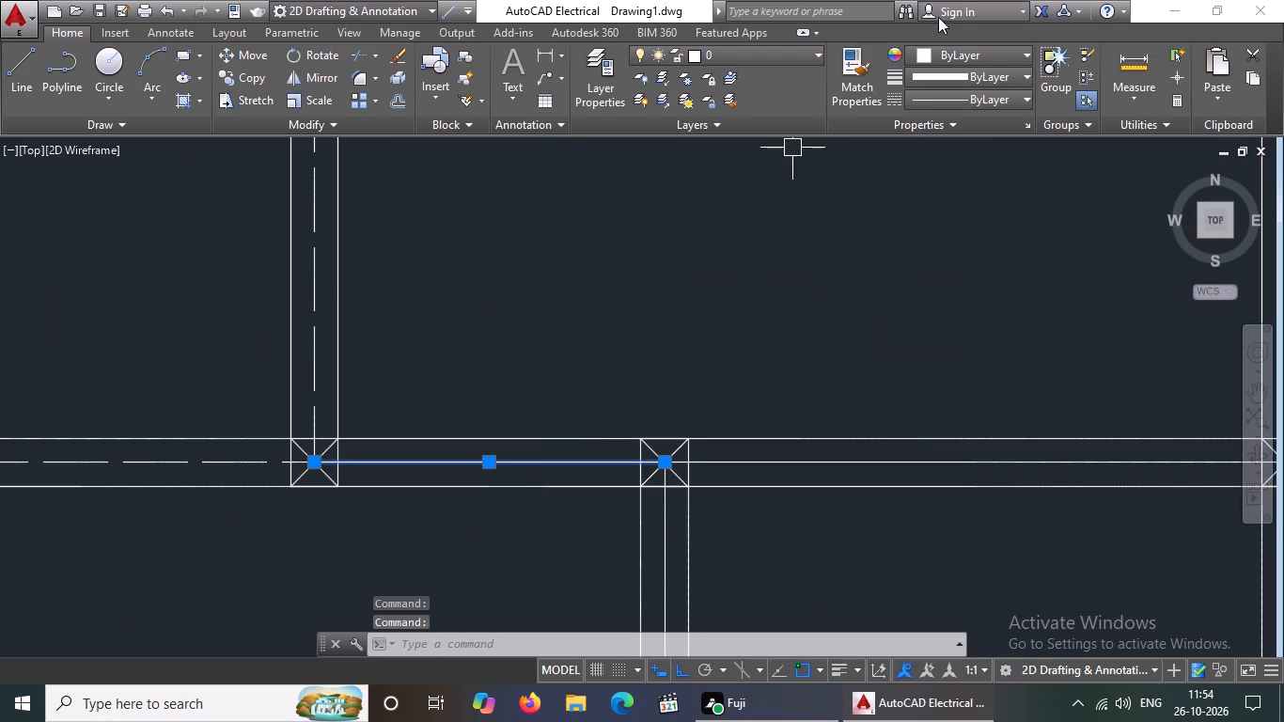
left_click(947, 96)
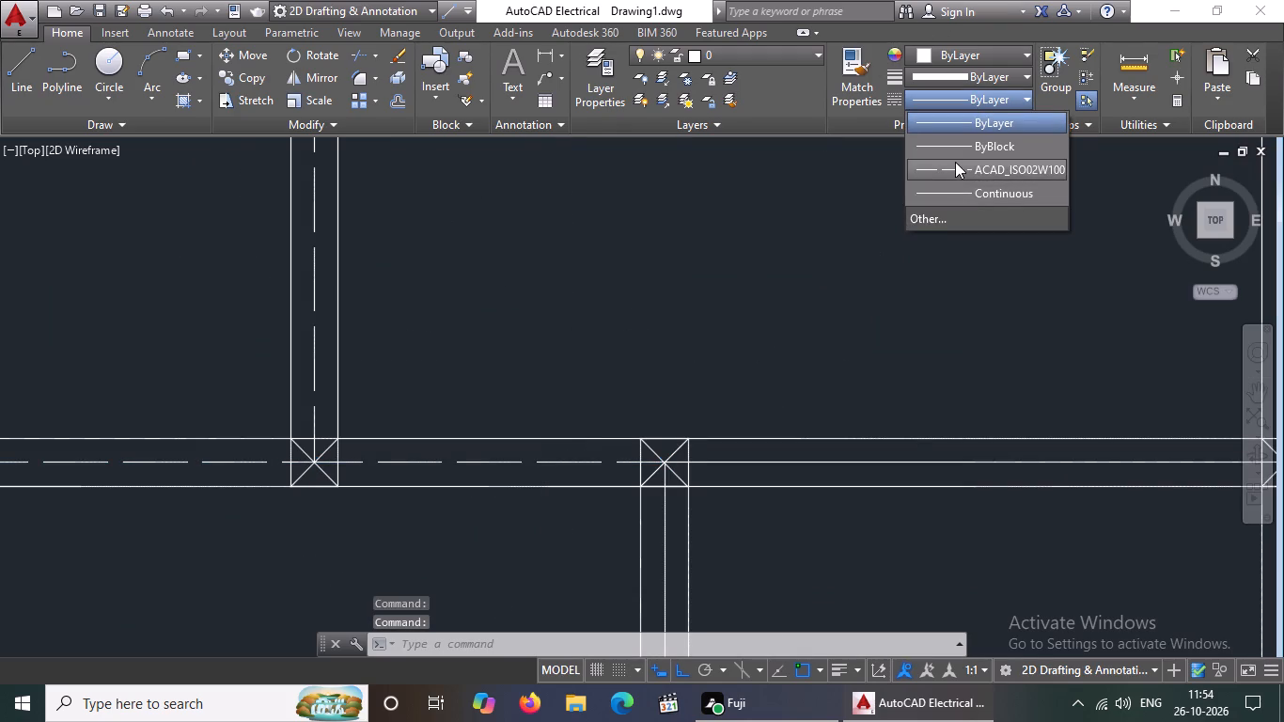
left_click(955, 162)
Set the linetype of the bedrooms' south wall's easternmost centreline segment, above the kitchen, to ACAD_ISO02W100.
scroll(748, 271, "down", 4)
scroll(791, 281, "up", 3)
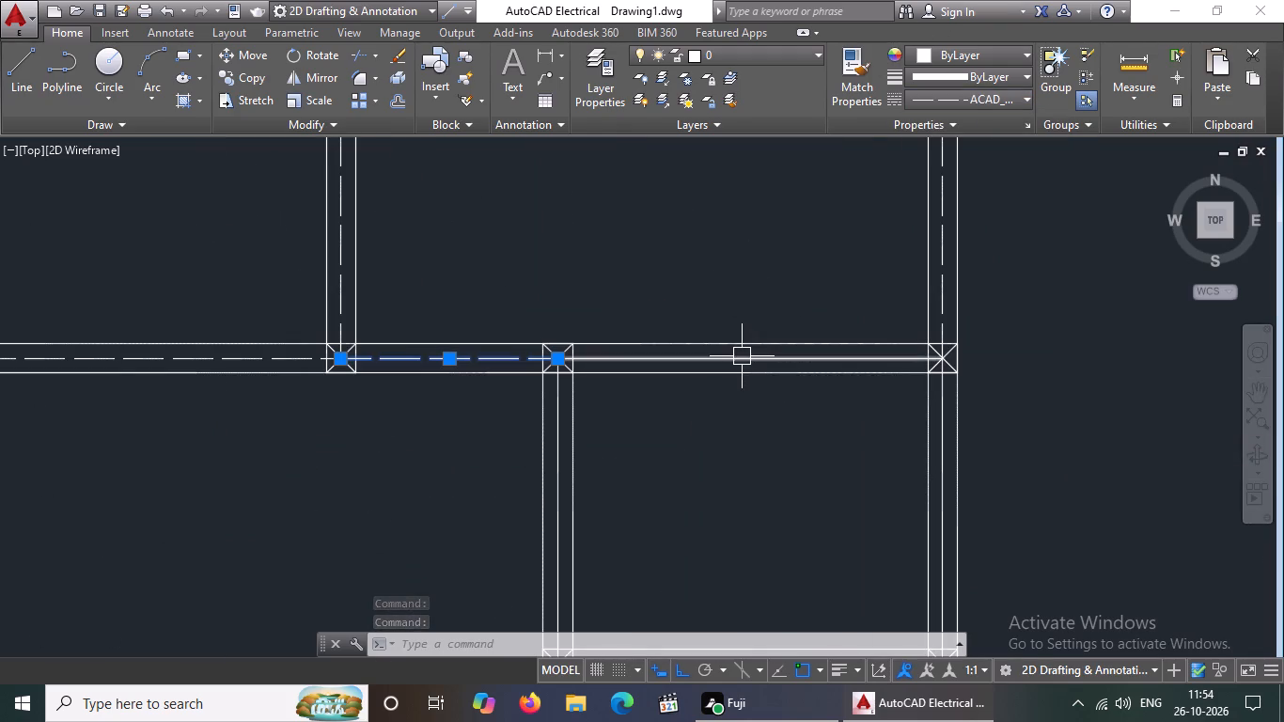
left_click(742, 356)
left_click(934, 90)
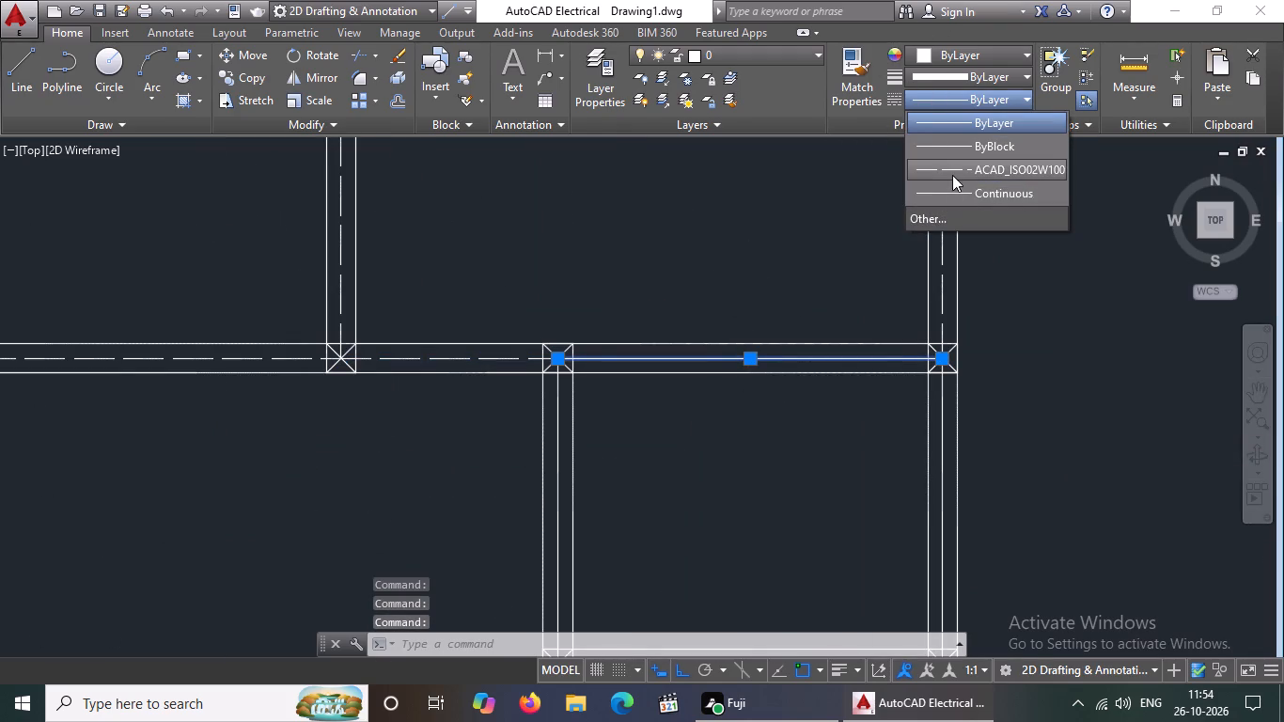
left_click(953, 173)
Set the linetype of the west wall's centreline segment beside the lounge to ACAD_ISO02W100.
scroll(562, 299, "down", 5)
scroll(396, 340, "up", 5)
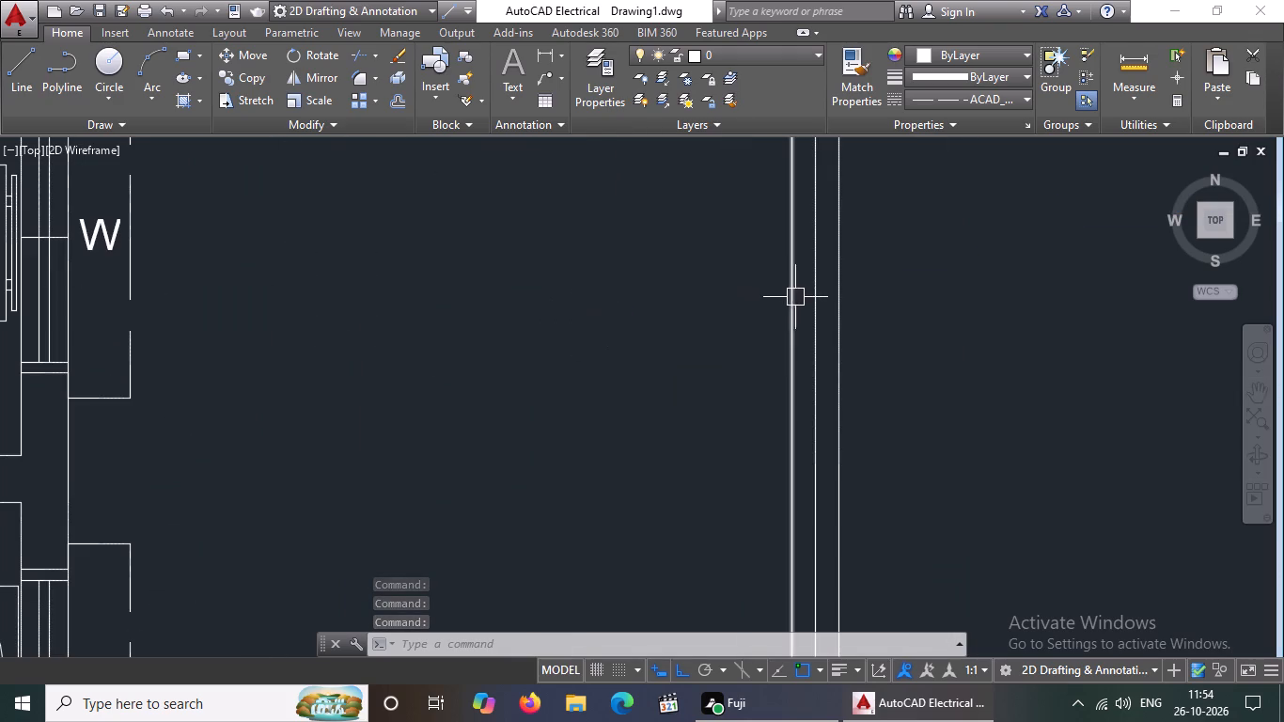
left_click(820, 294)
left_click(970, 102)
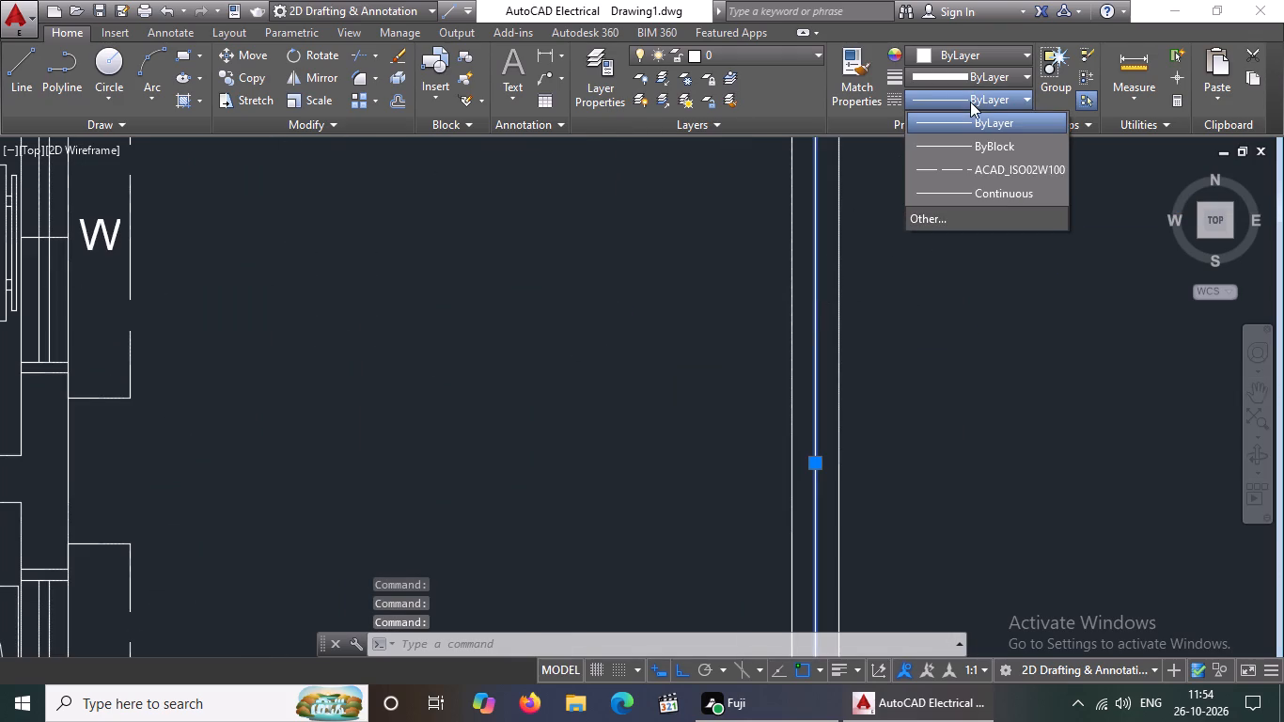
left_click(963, 171)
scroll(775, 226, "down", 3)
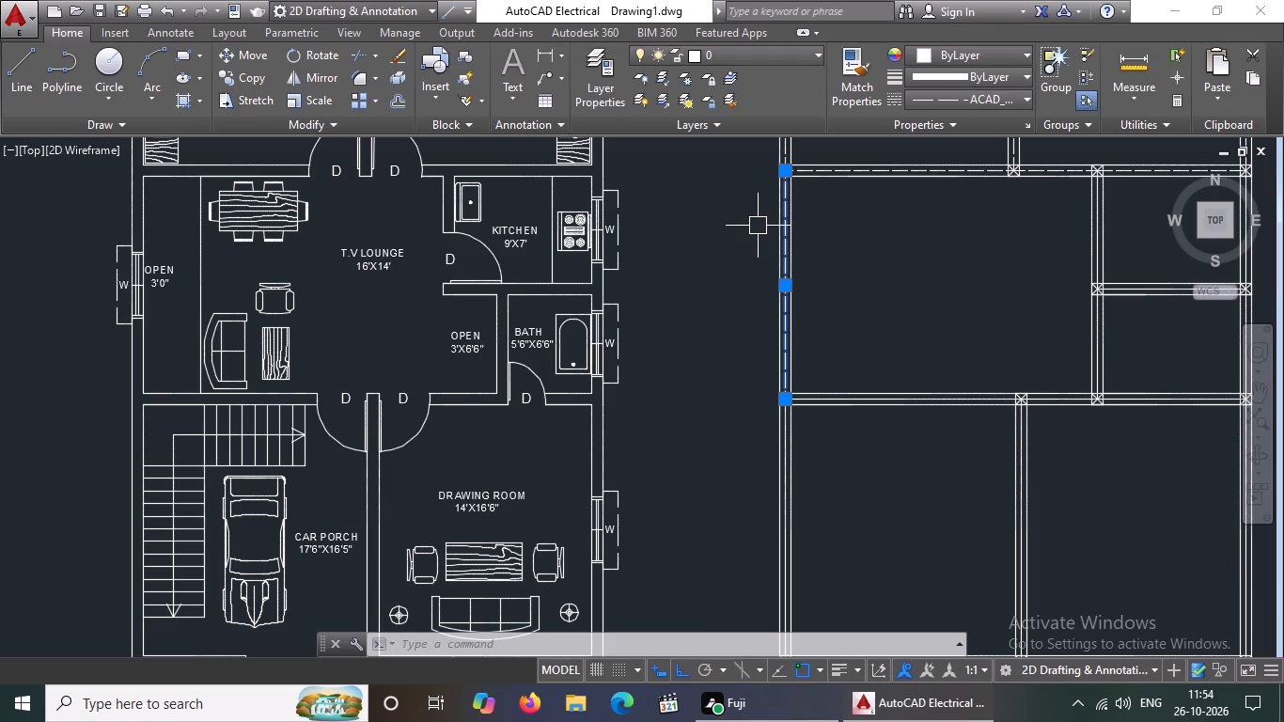
scroll(697, 228, "down", 1)
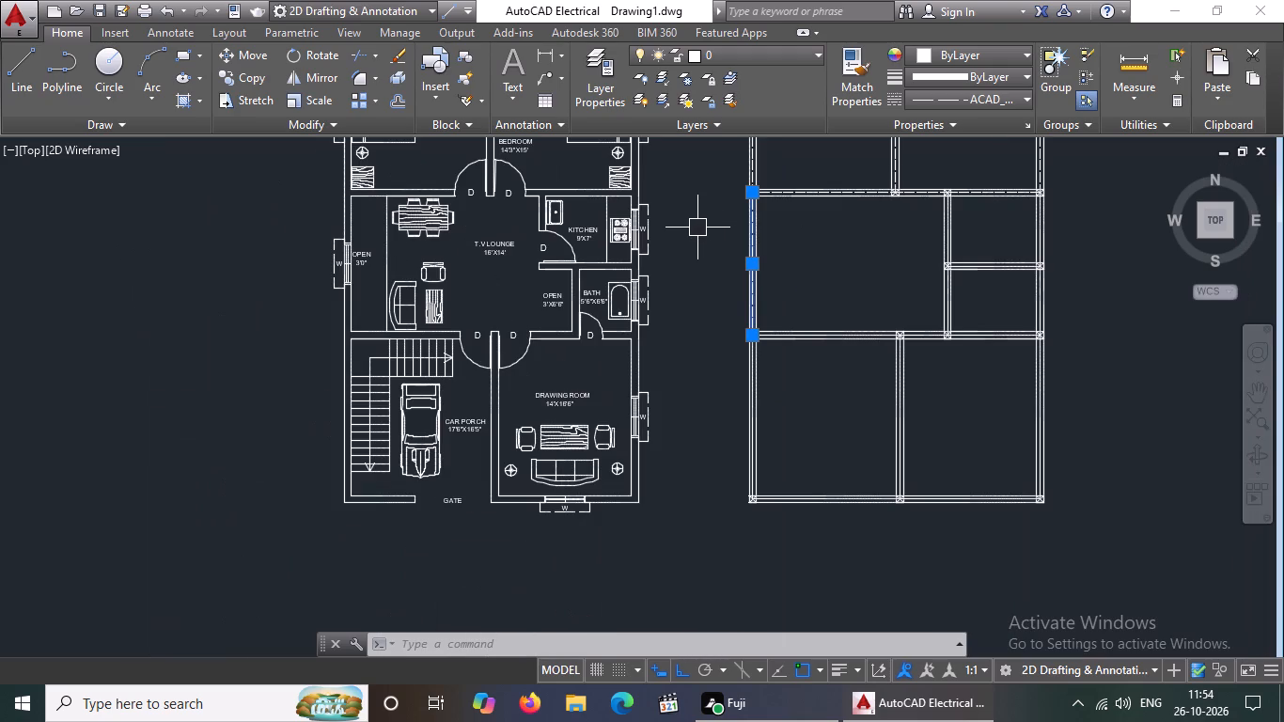
Set the linetype of the kitchen's west wall centreline in the bare-wall plan to ACAD_ISO02W100.
scroll(697, 225, "down", 2)
scroll(748, 234, "up", 4)
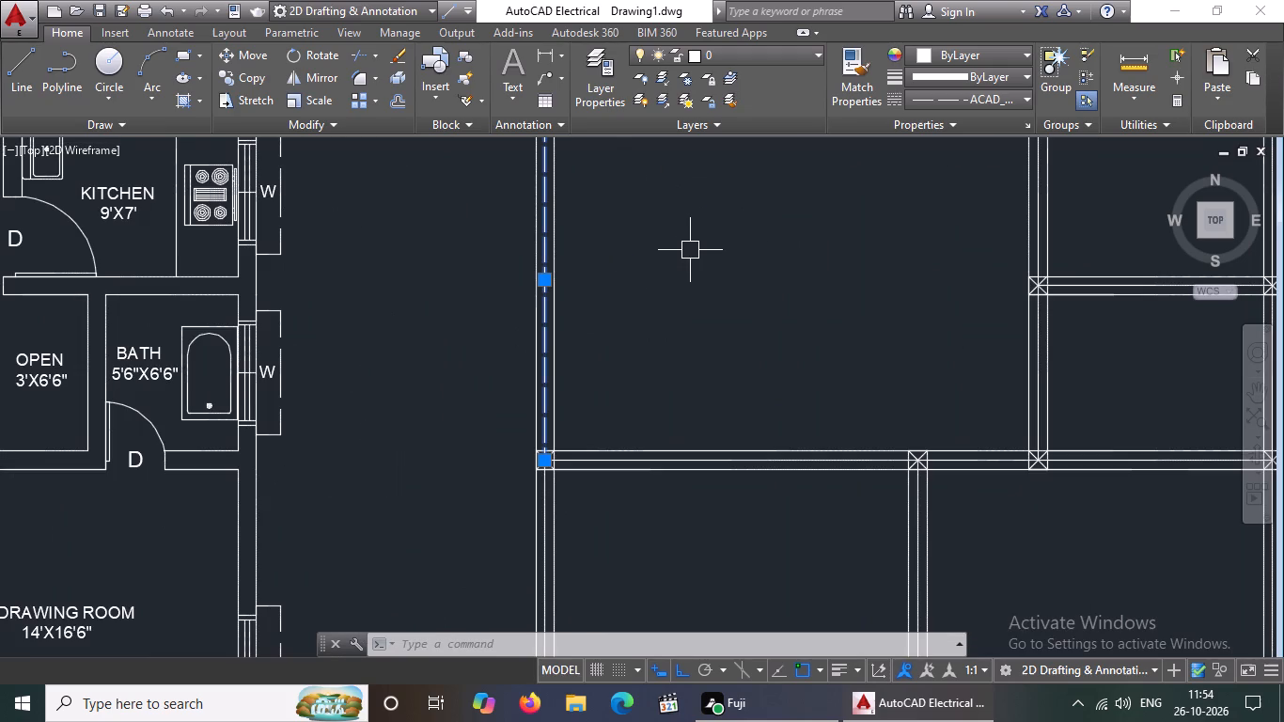
scroll(687, 228, "down", 4)
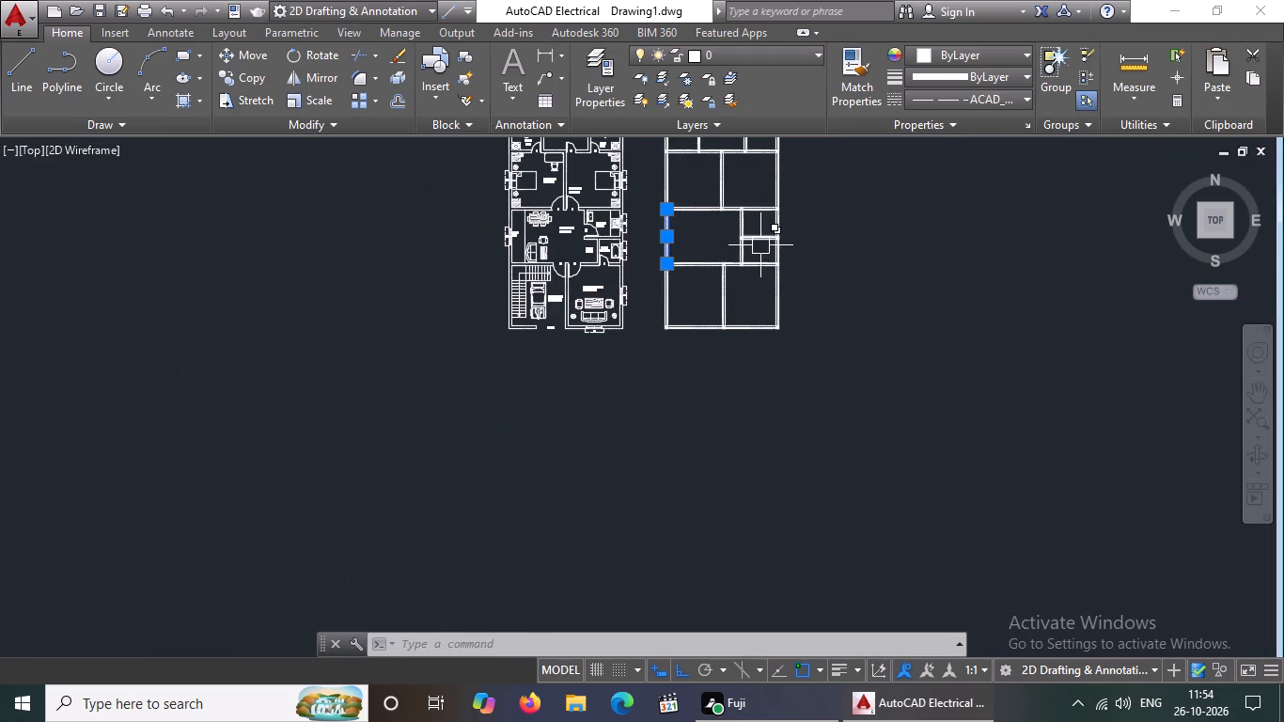
scroll(745, 235, "up", 5)
scroll(709, 222, "down", 2)
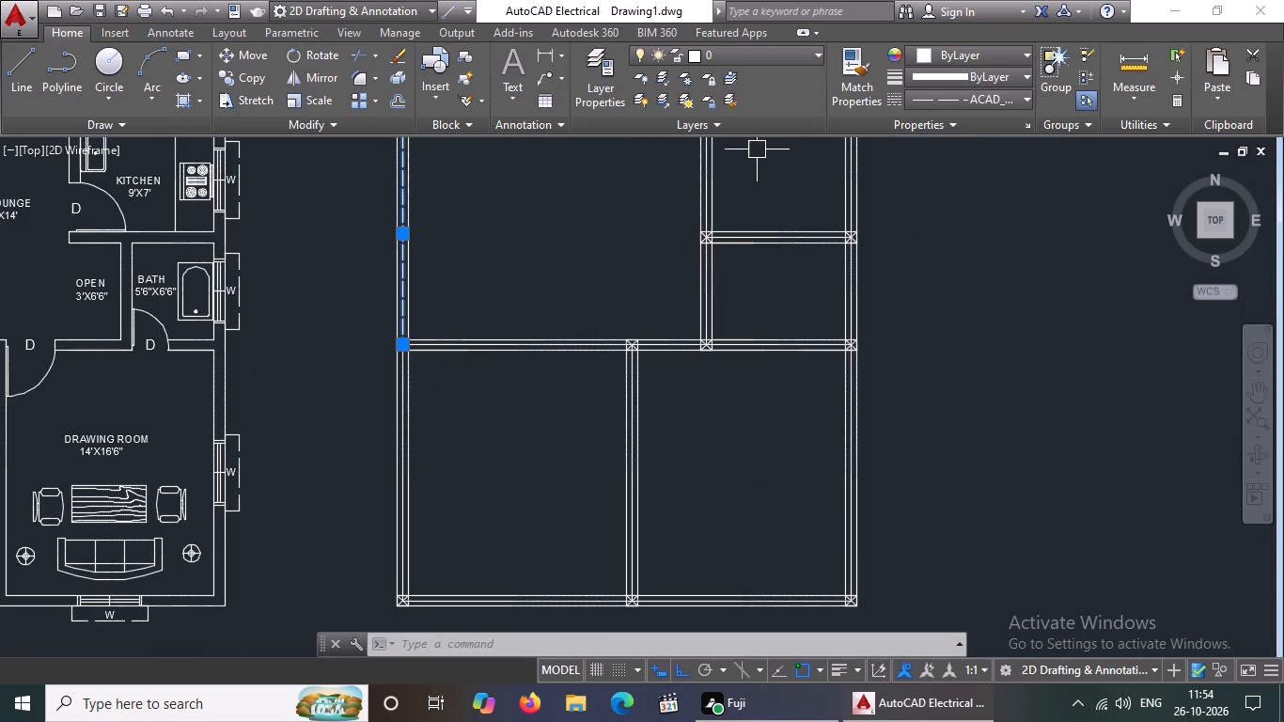
middle_click_drag(750, 168, 739, 320)
scroll(734, 290, "up", 2)
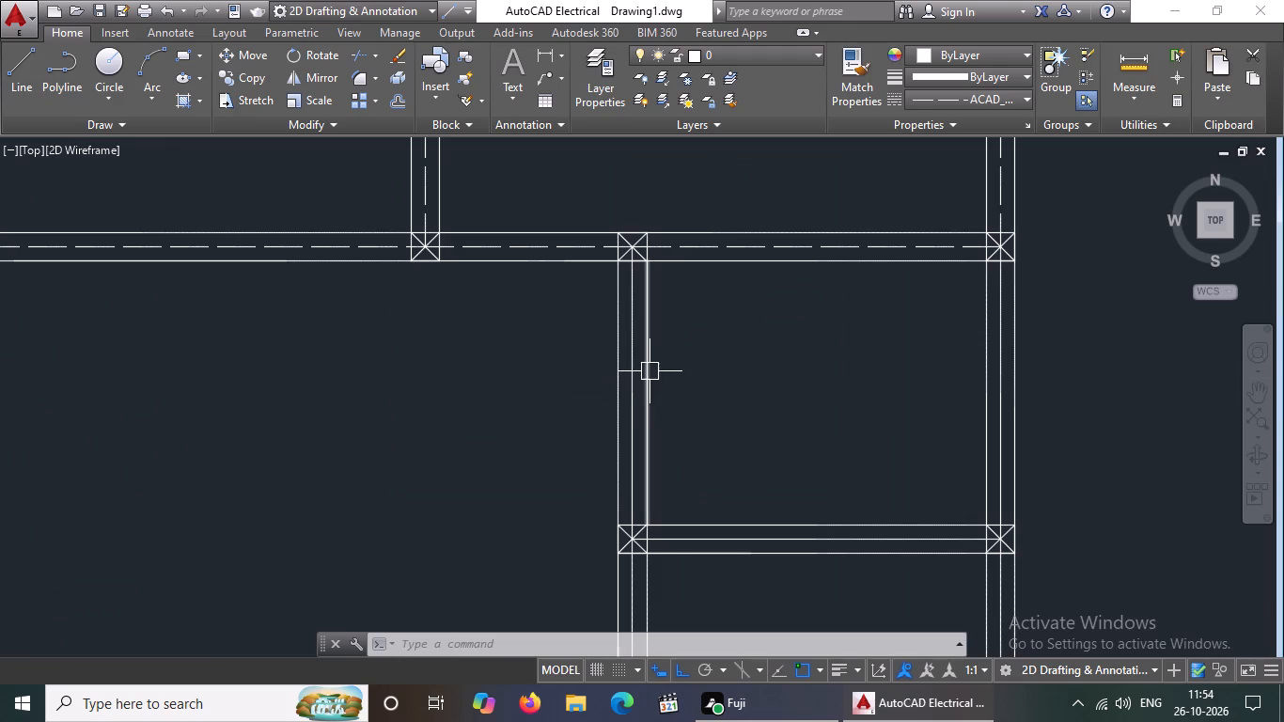
left_click_drag(637, 376, 648, 359)
left_click(944, 97)
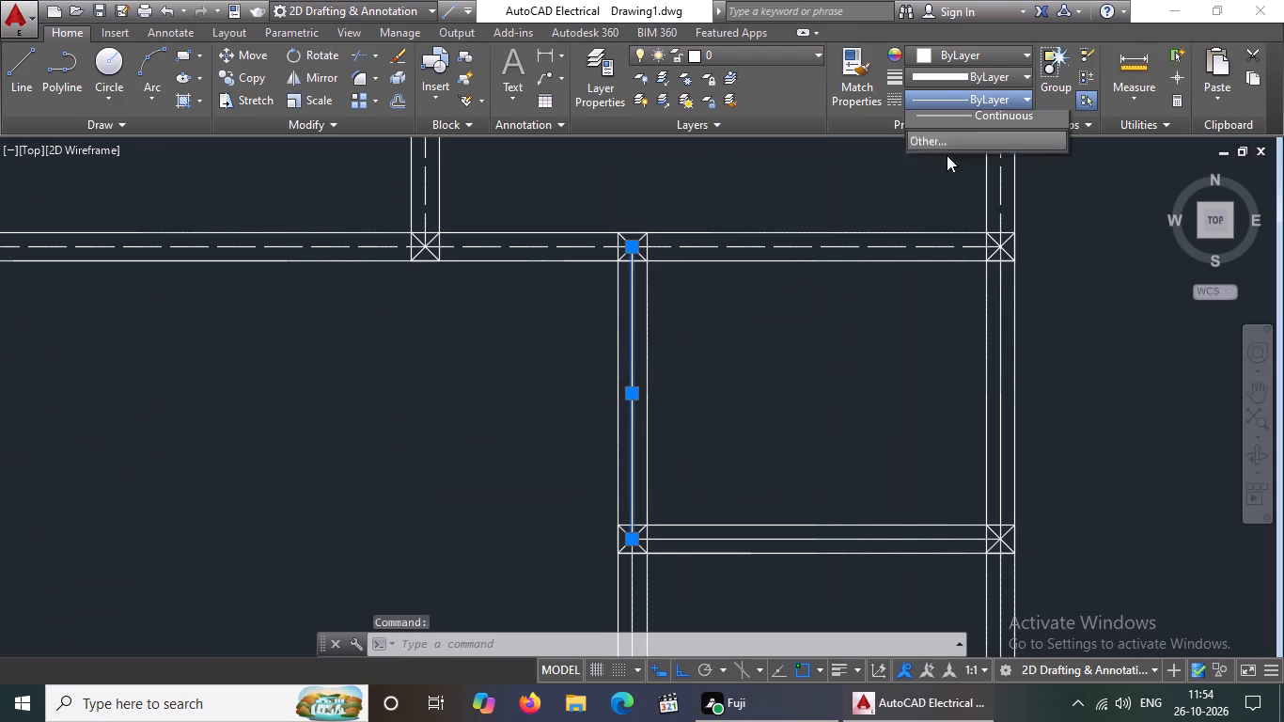
left_click(961, 174)
Set the linetype of the east wall's centreline segment beside the kitchen to ACAD_ISO02W100.
left_click(999, 297)
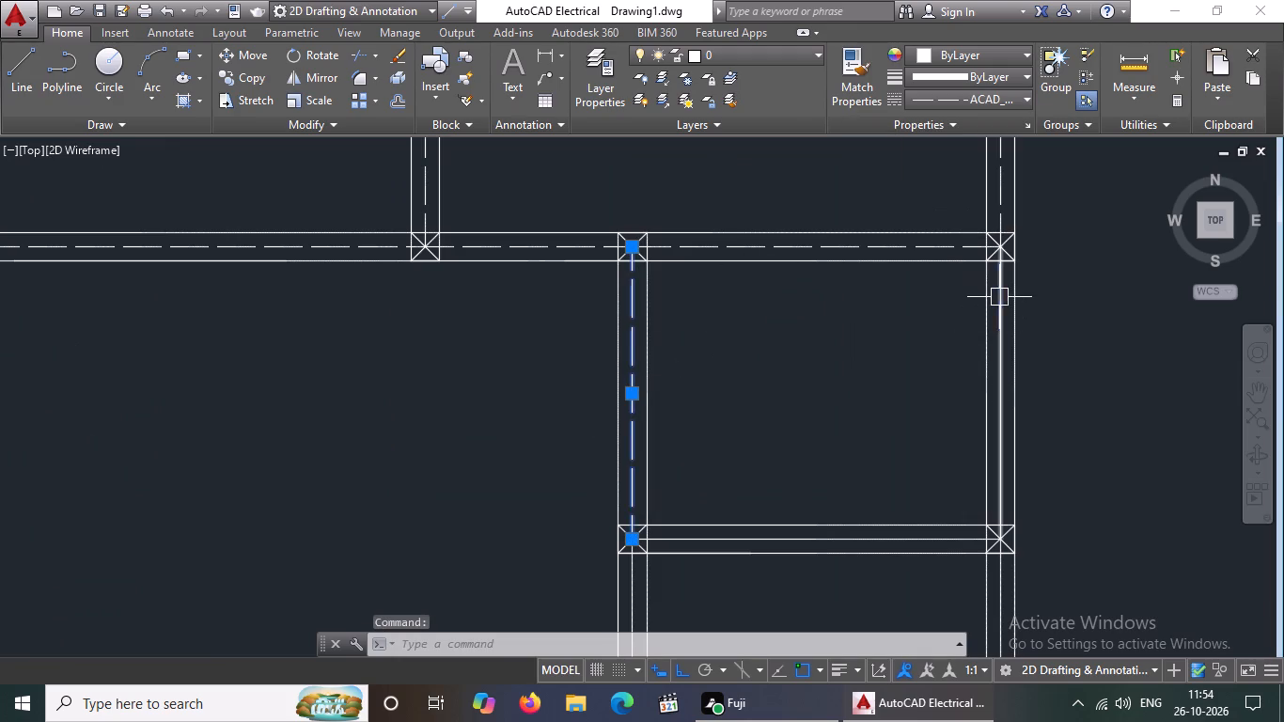
left_click(954, 102)
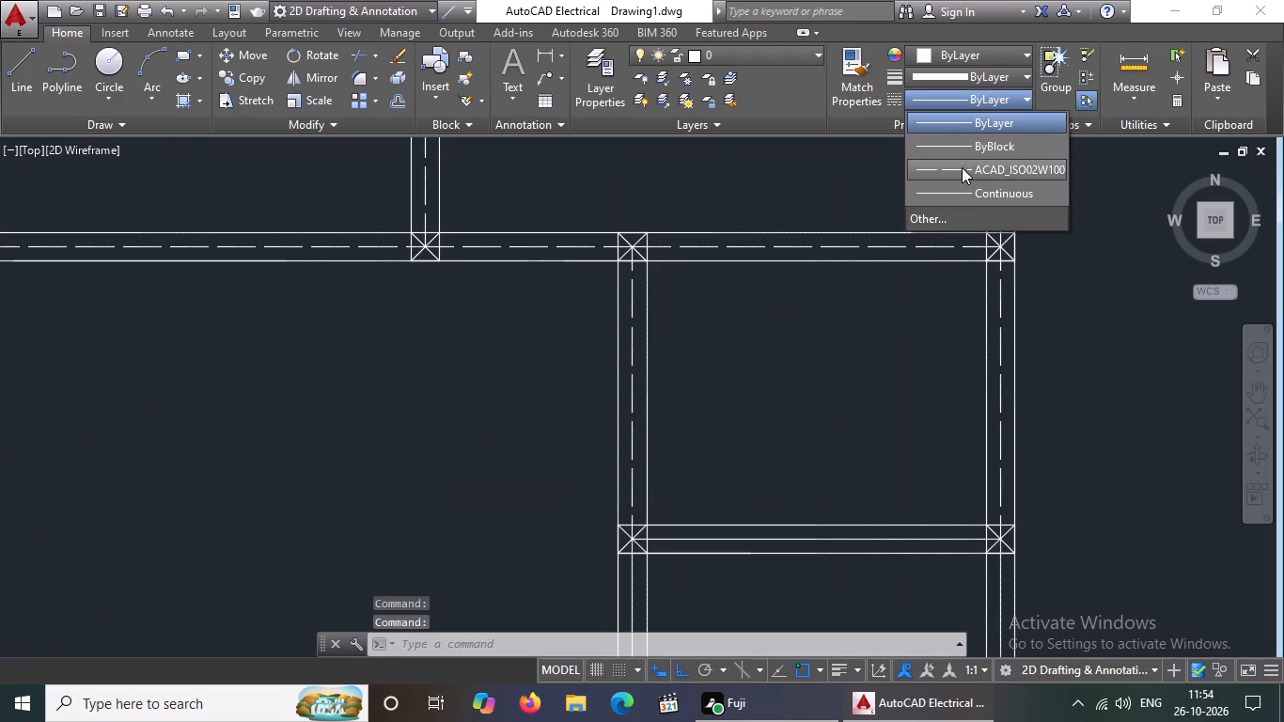
left_click(962, 167)
Set the linetype of the centreline in the wall between the kitchen and the bath area to ACAD_ISO02W100.
scroll(881, 263, "down", 3)
scroll(868, 275, "up", 3)
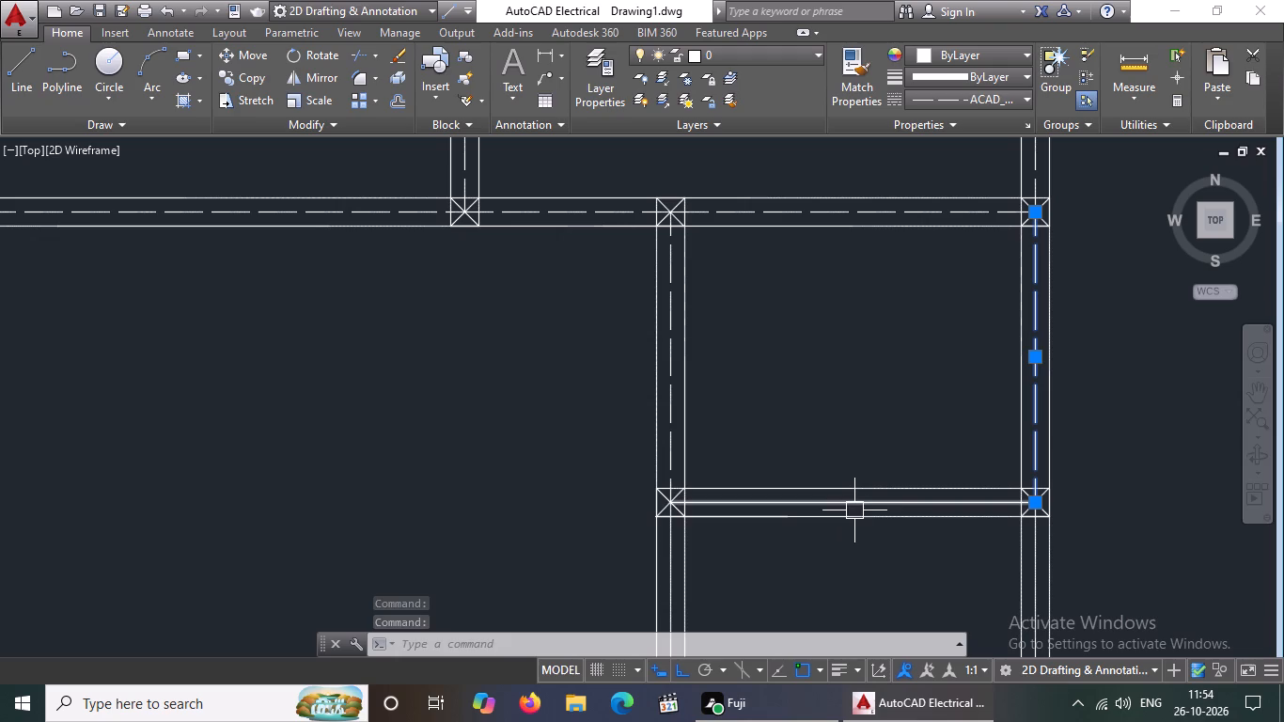
left_click(854, 503)
left_click(979, 101)
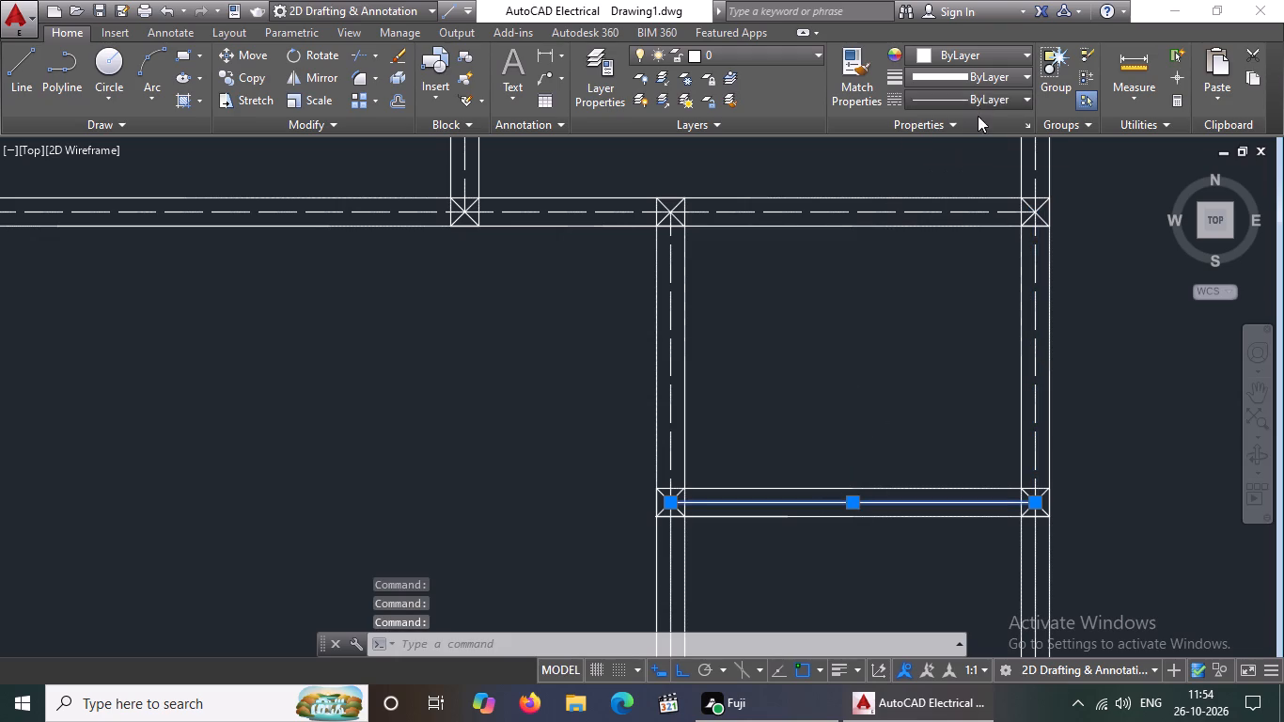
left_click_drag(962, 172, 958, 190)
scroll(796, 333, "down", 4)
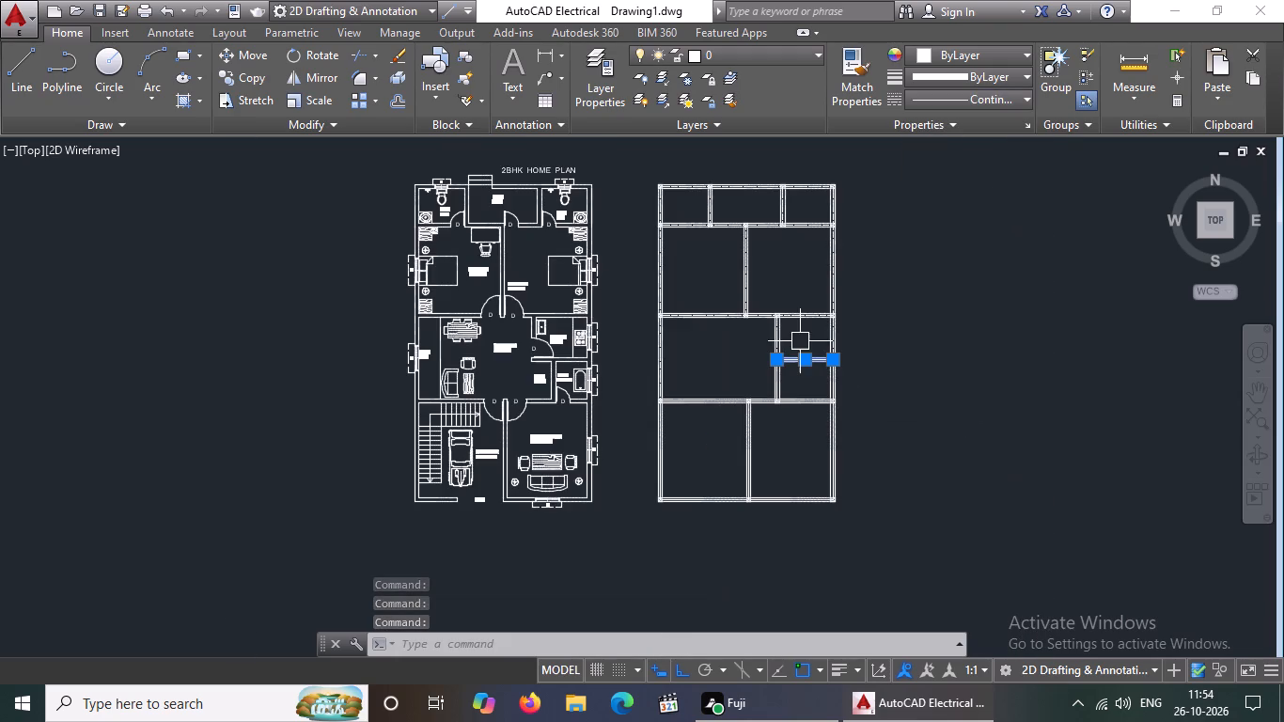
left_click(944, 93)
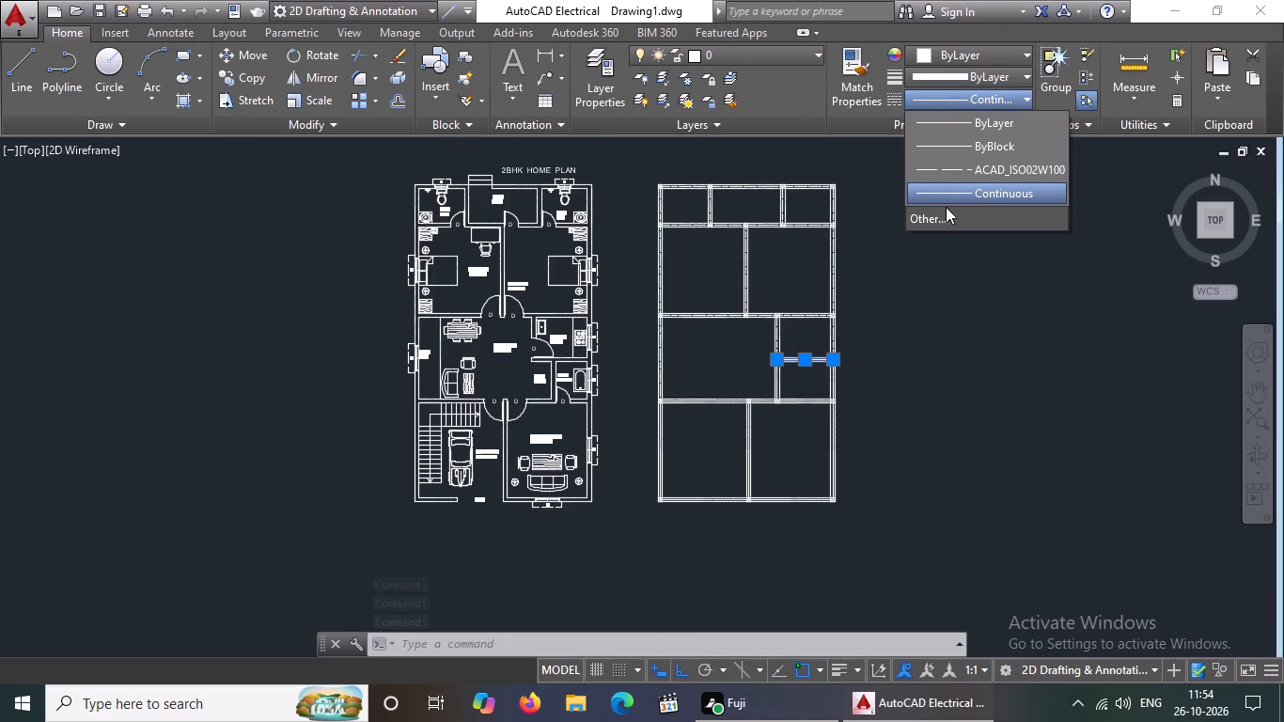
left_click_drag(976, 168, 964, 184)
scroll(726, 371, "up", 4)
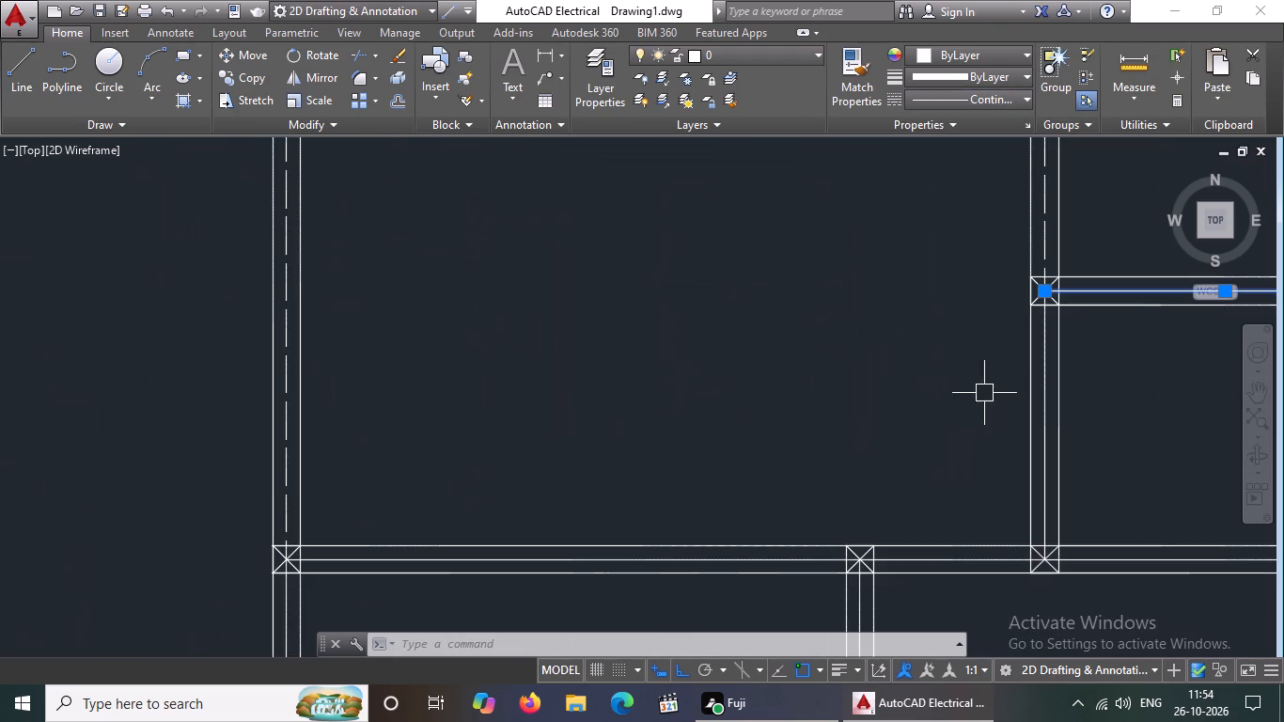
scroll(861, 372, "down", 3)
left_click(977, 101)
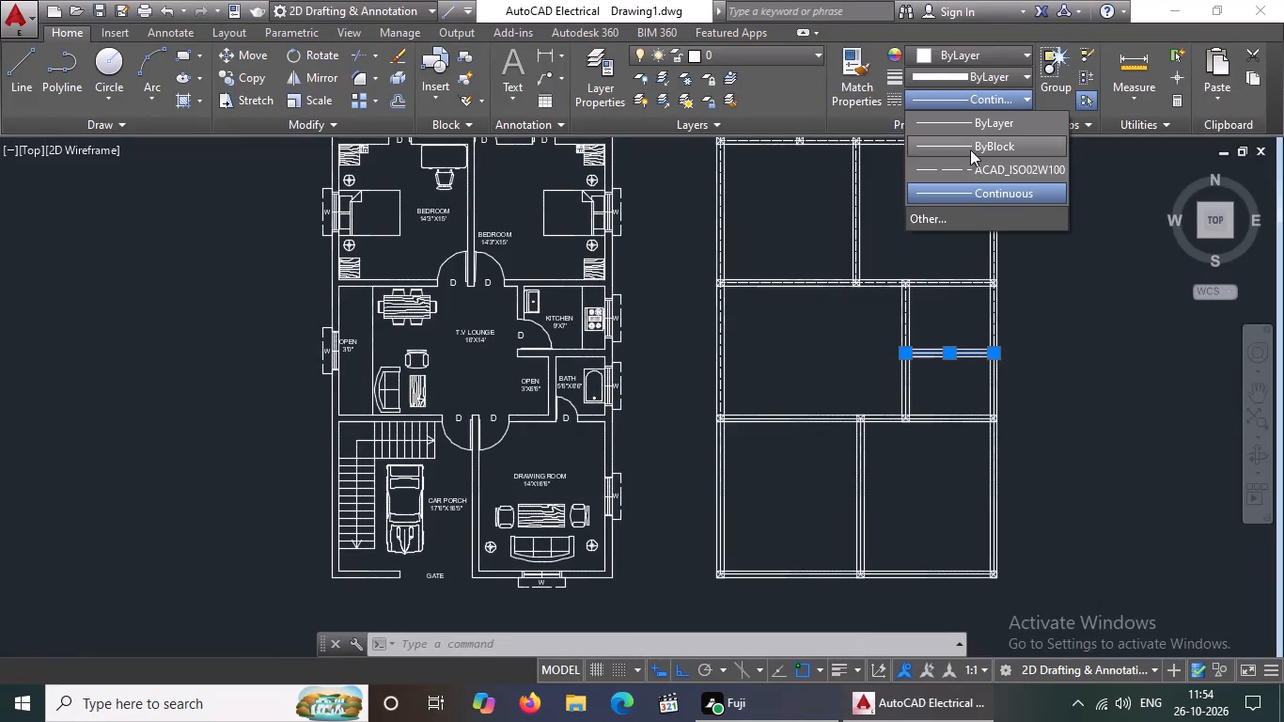
left_click_drag(967, 165, 965, 178)
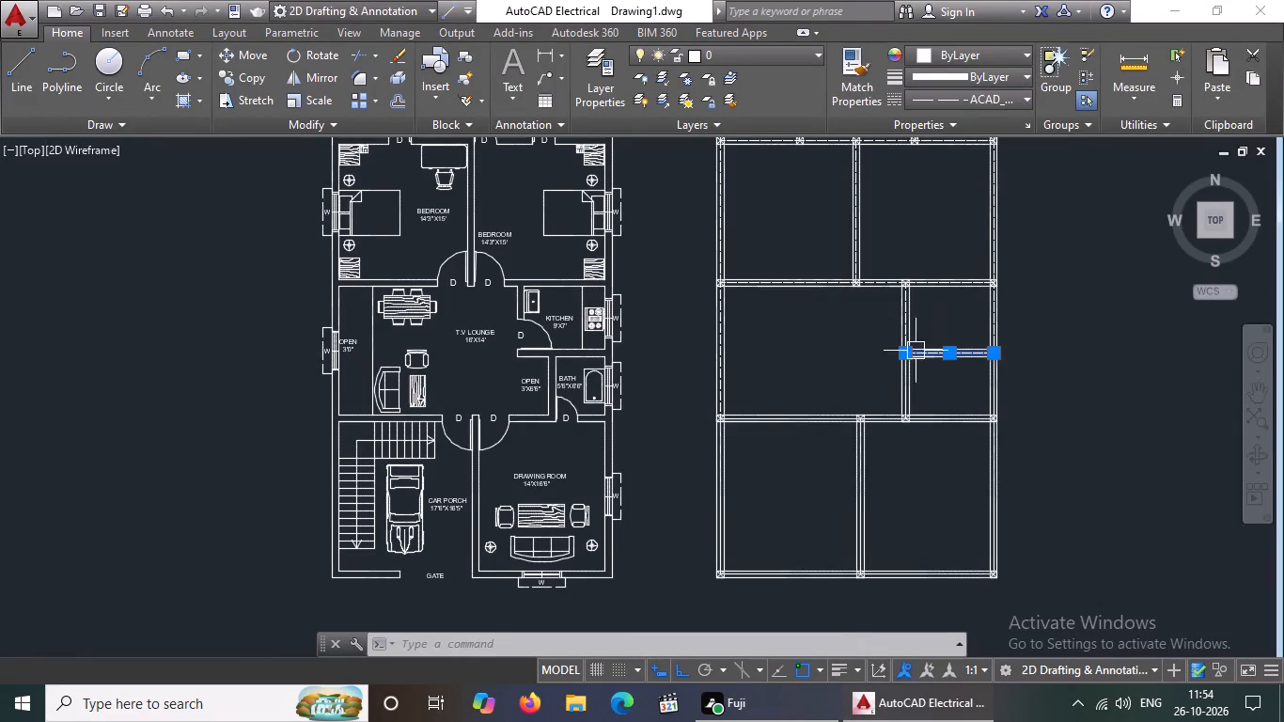
Set the linetype of the centreline segment in the bath area's west wall, south of the kitchen, to ACAD_ISO02W100.
scroll(919, 339, "up", 3)
left_click(849, 462)
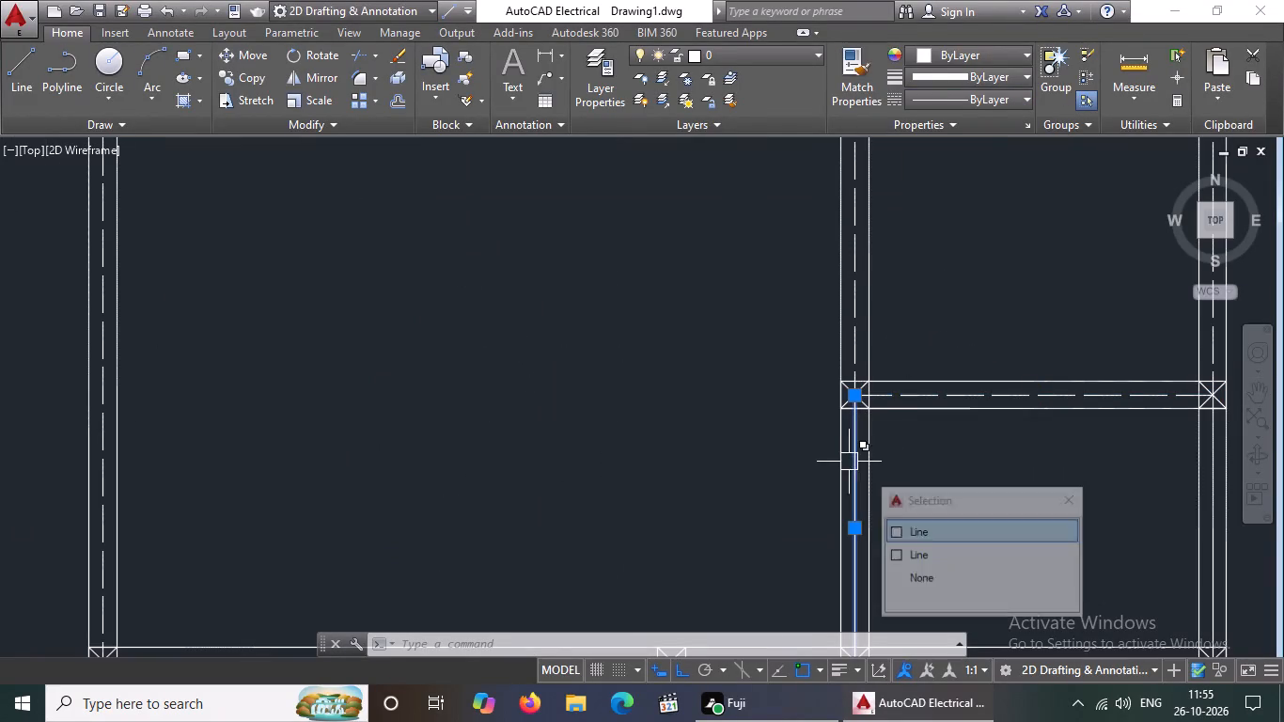
left_click(977, 98)
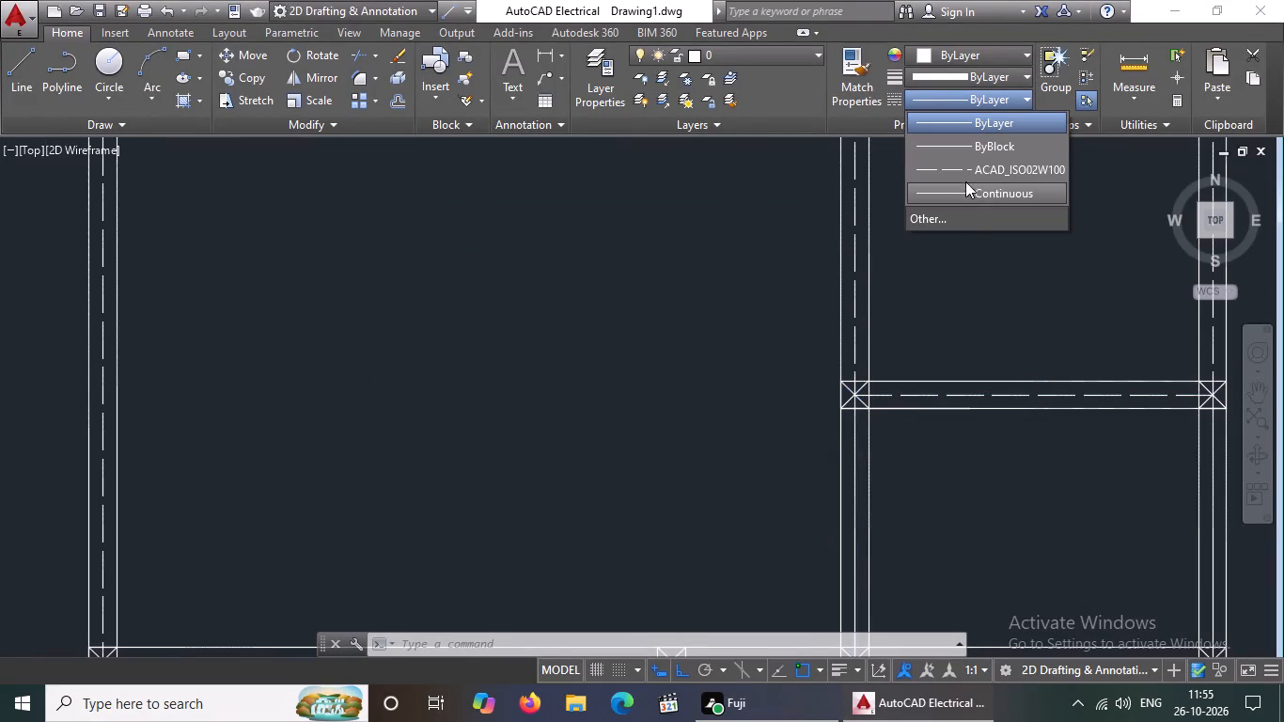
left_click(963, 170)
Set the linetype of the east wall's centreline segment beside the bath to ACAD_ISO02W100.
scroll(955, 202, "down", 4)
scroll(988, 227, "up", 4)
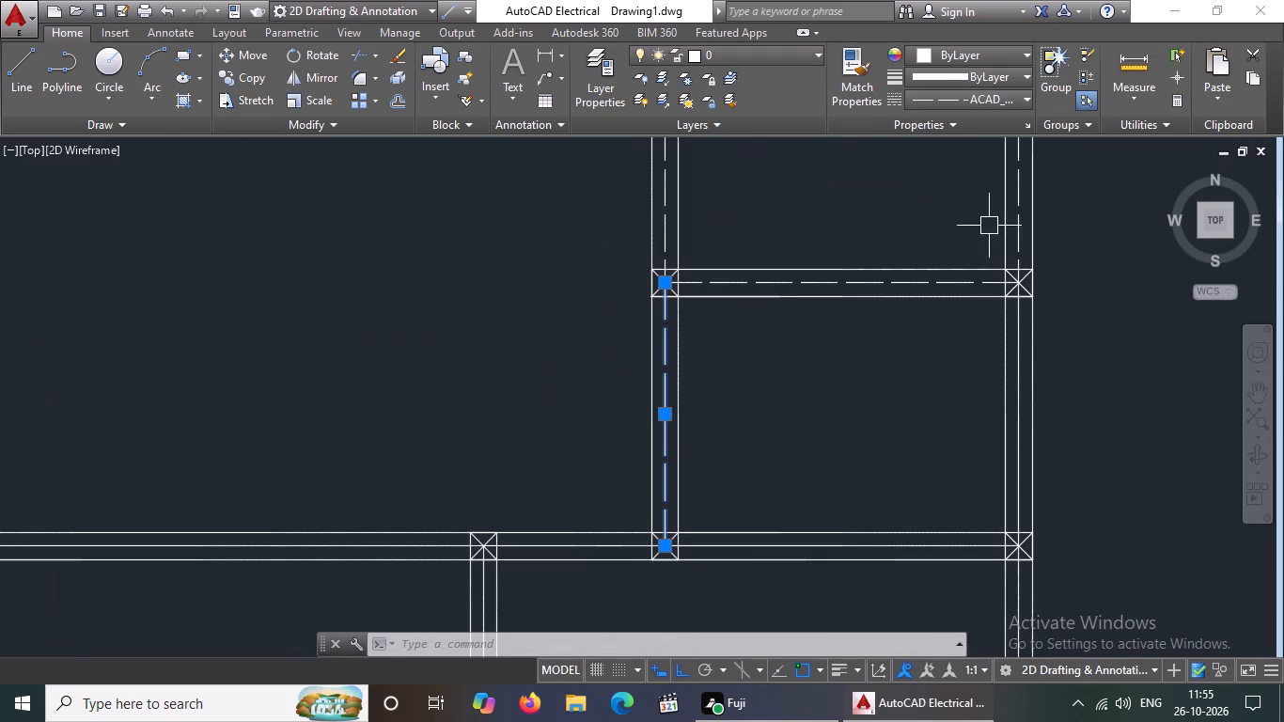
left_click(1022, 379)
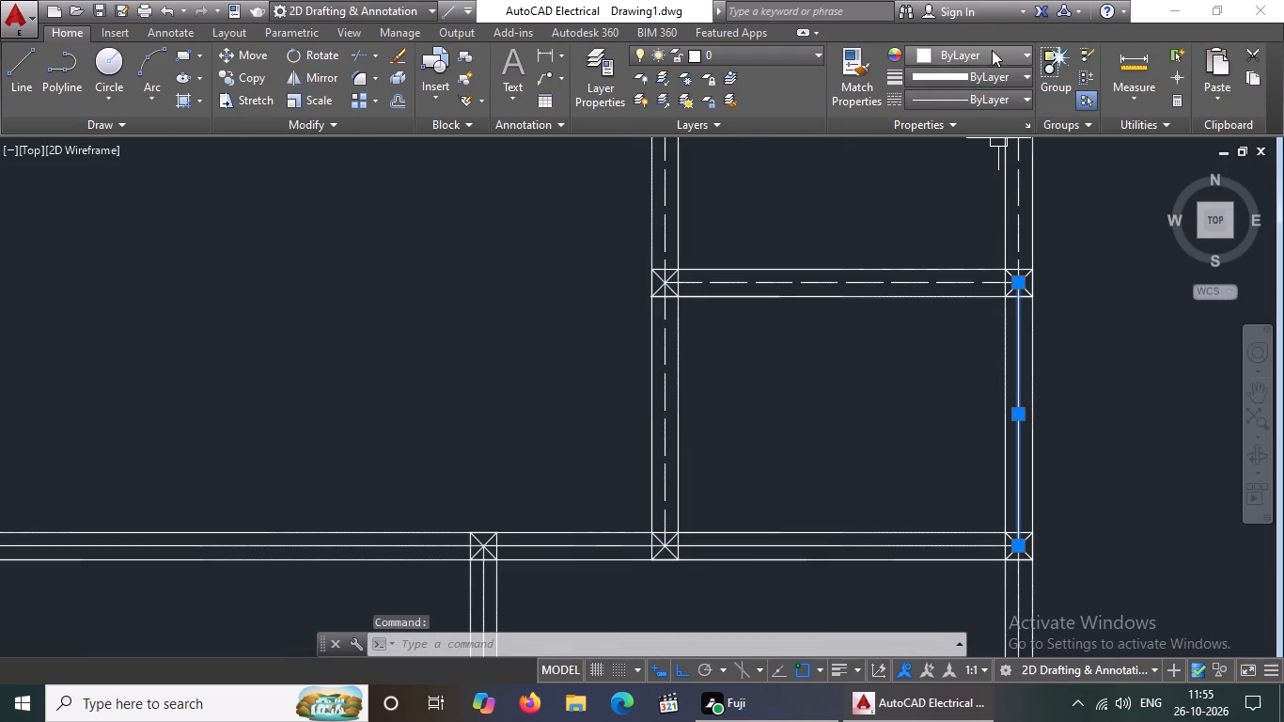
left_click(981, 104)
left_click(973, 165)
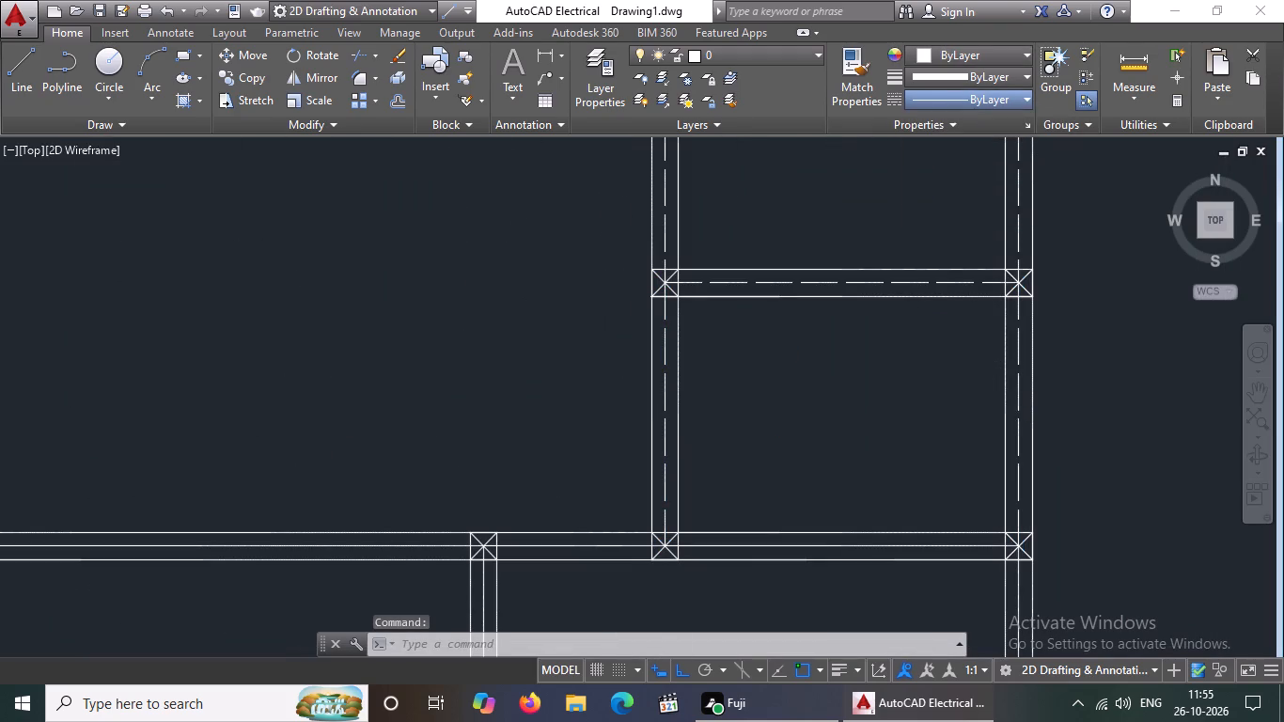
key("Escape")
Set the linetype of the westernmost centreline segment in the lounge's south wall to ACAD_ISO02W100.
scroll(914, 282, "down", 4)
scroll(775, 322, "up", 3)
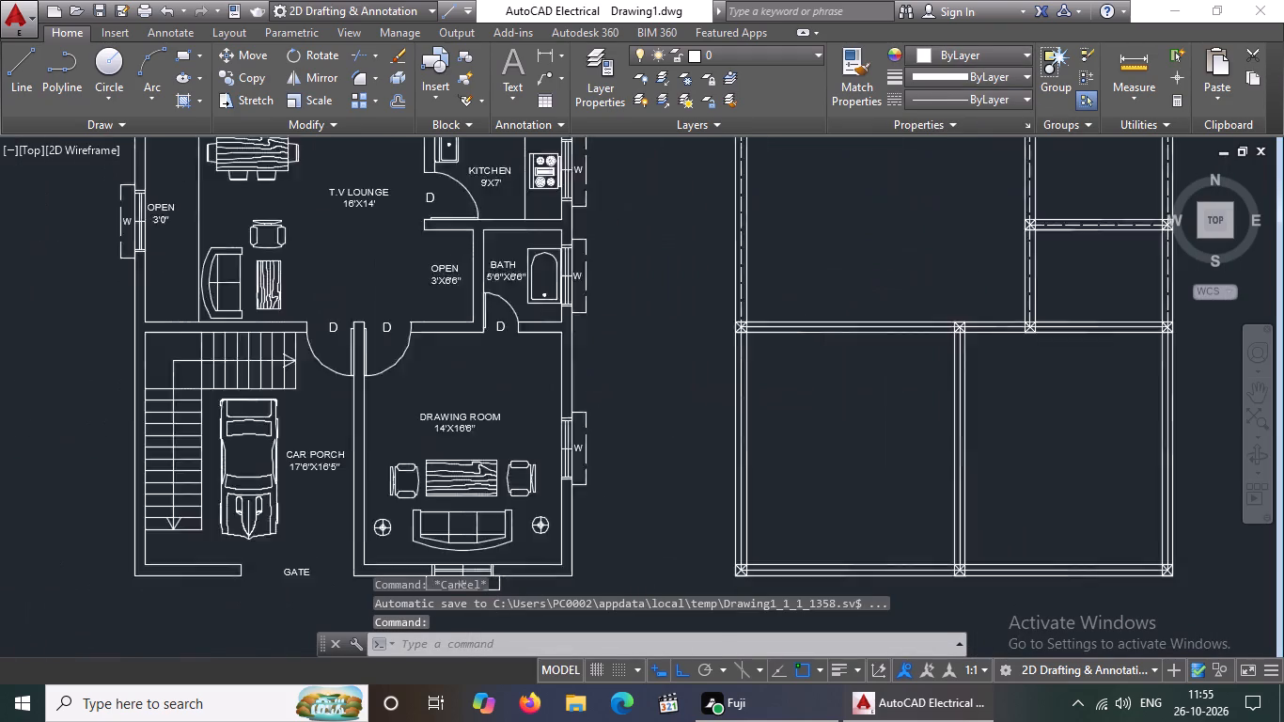
left_click(806, 337)
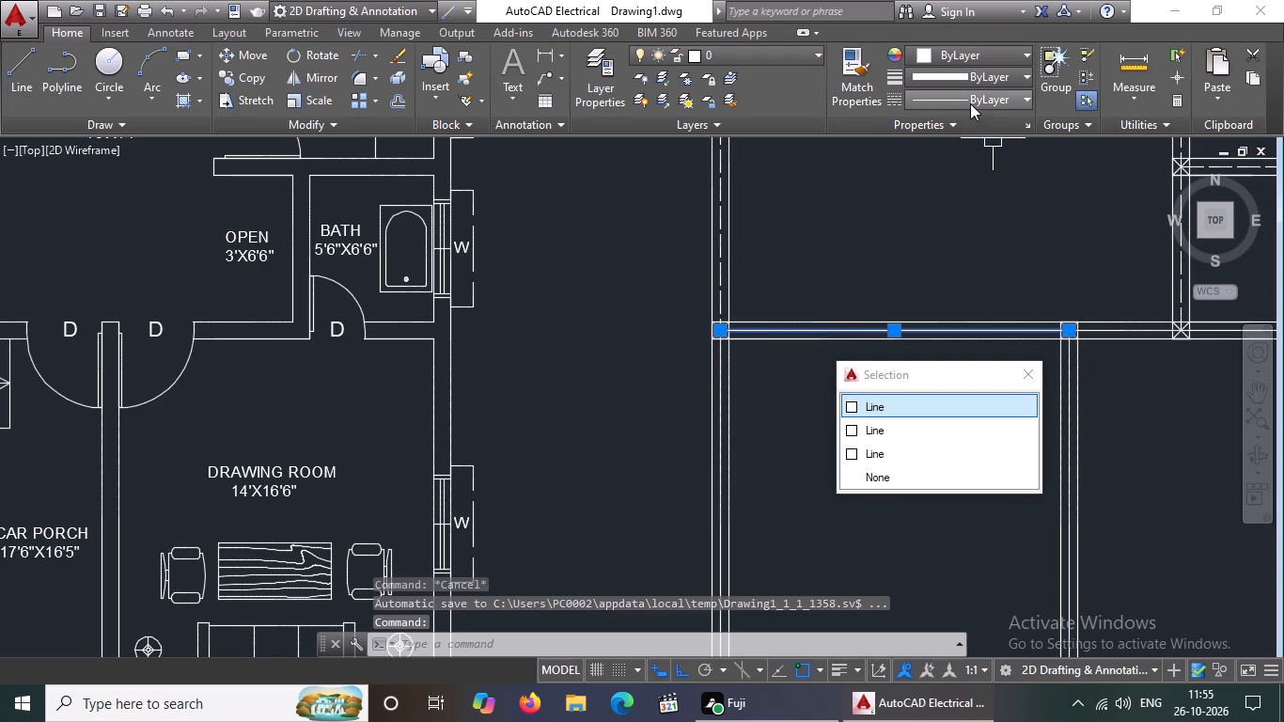
left_click(970, 91)
left_click(962, 168)
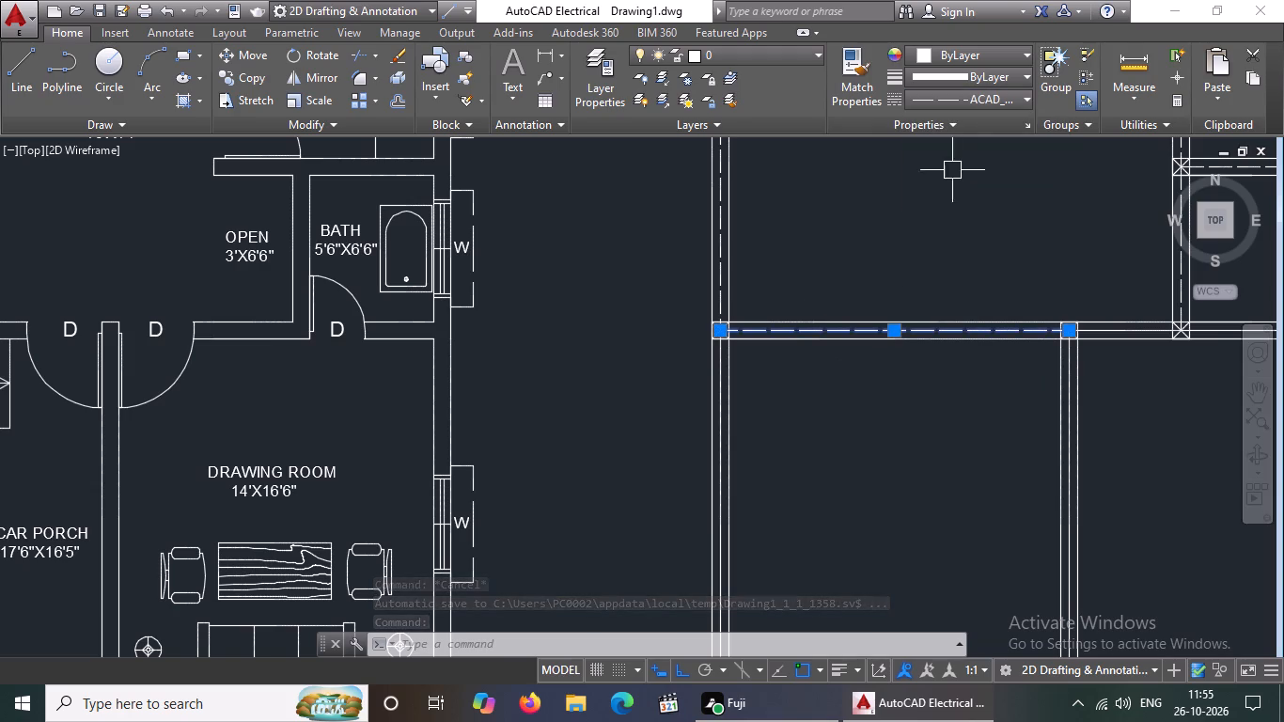
key("Escape")
Set the linetype of the short middle centreline segment in the lounge's south wall to ACAD_ISO02W100.
scroll(991, 312, "down", 2)
scroll(1078, 311, "up", 5)
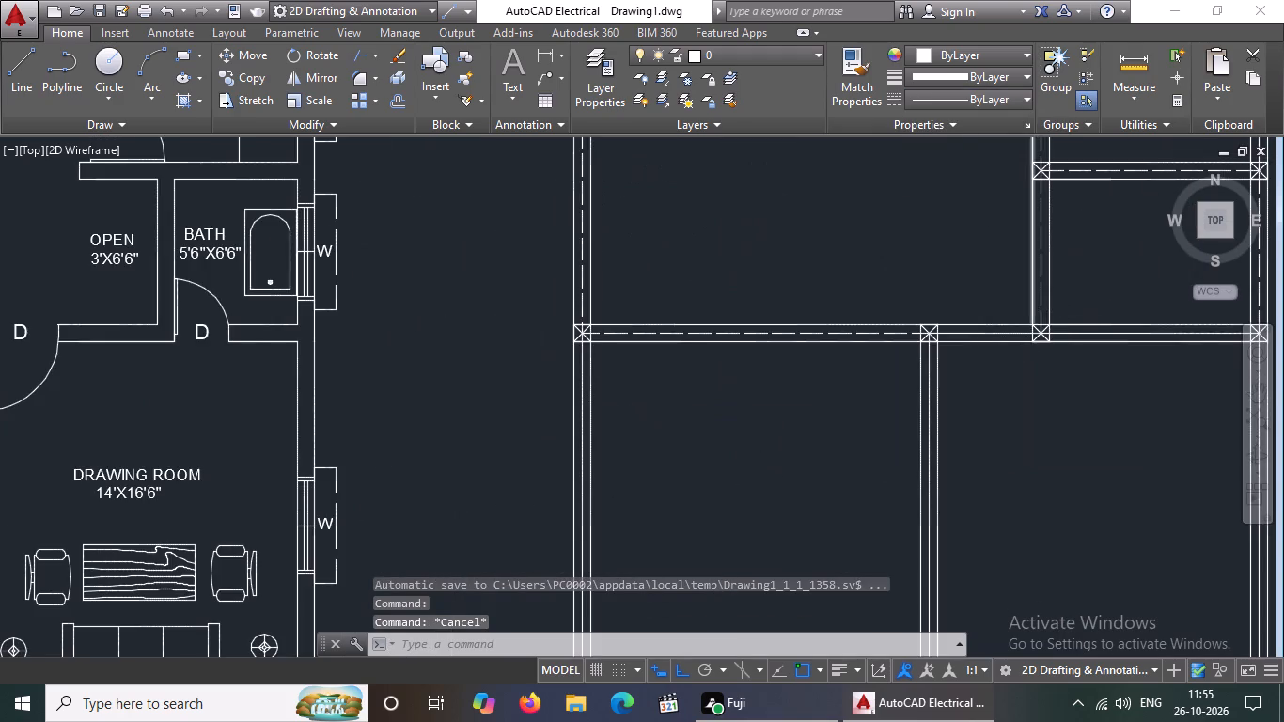
scroll(1046, 304, "up", 2)
left_click(838, 419)
left_click(977, 100)
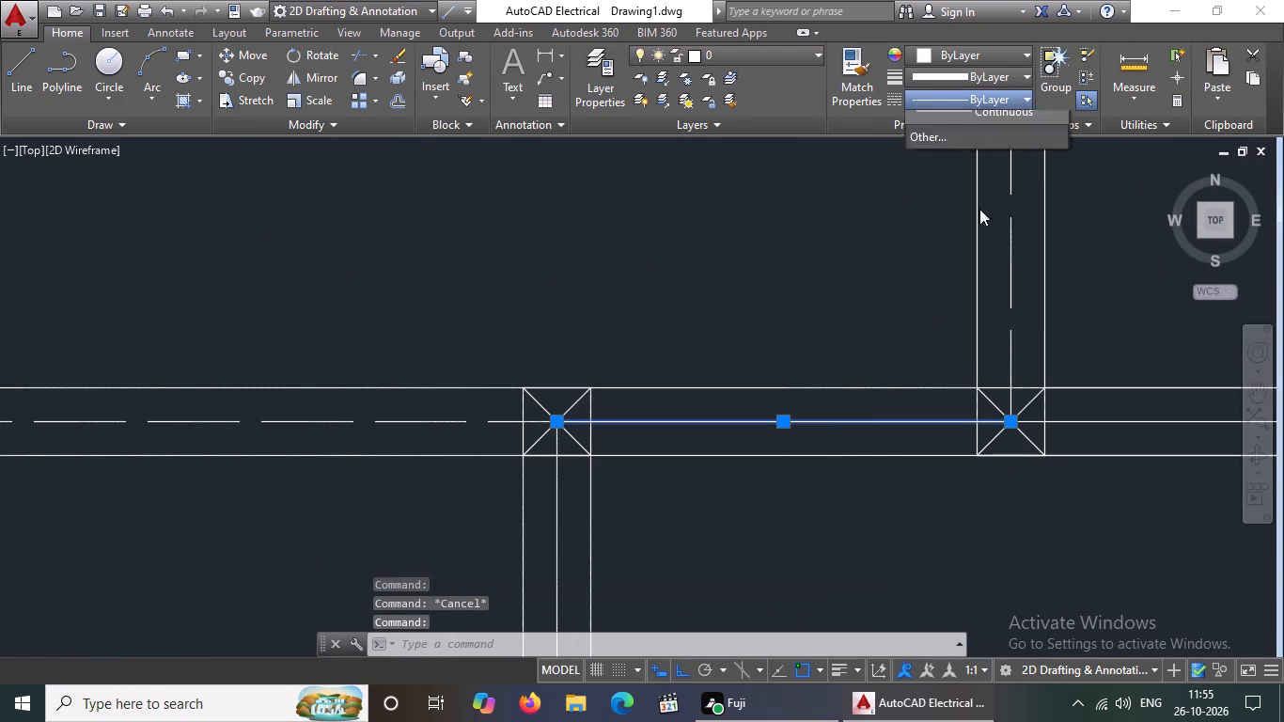
left_click(973, 169)
key("Escape")
Set the linetype of the same wall's easternmost centreline segment, below the bath area, to ACAD_ISO02W100.
scroll(933, 295, "down", 2)
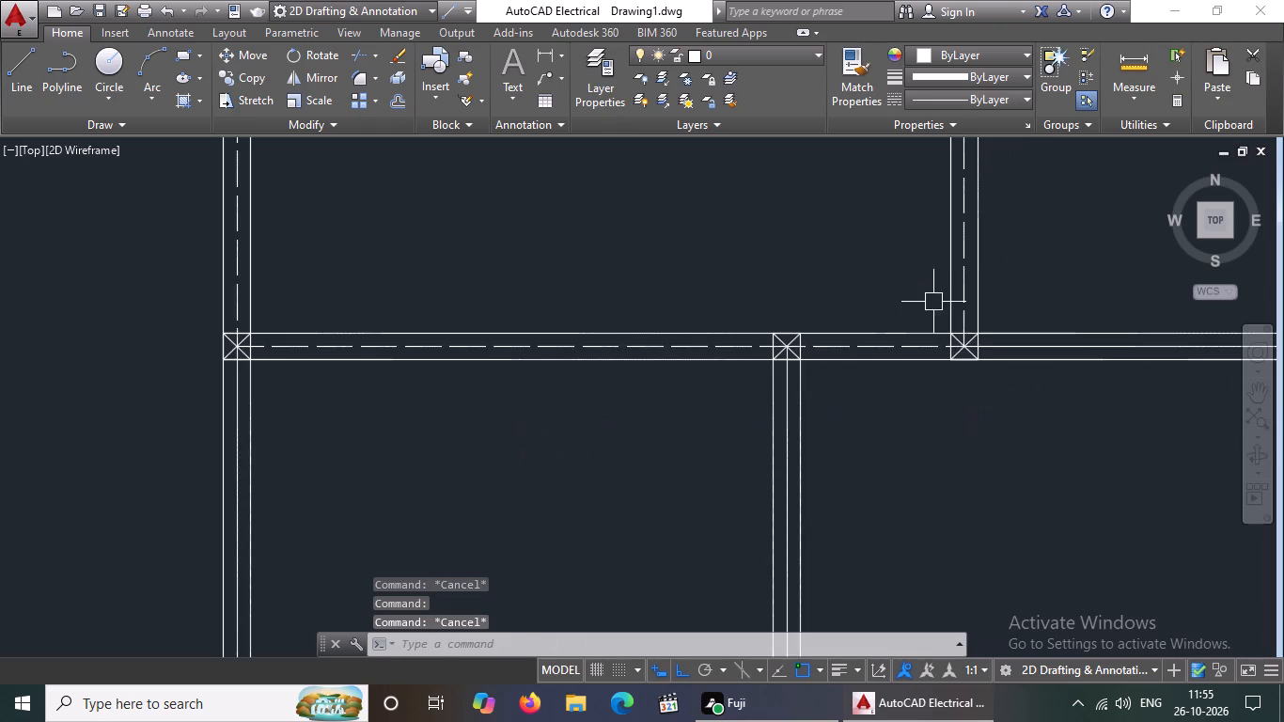
scroll(1106, 317, "up", 4)
left_click(823, 511)
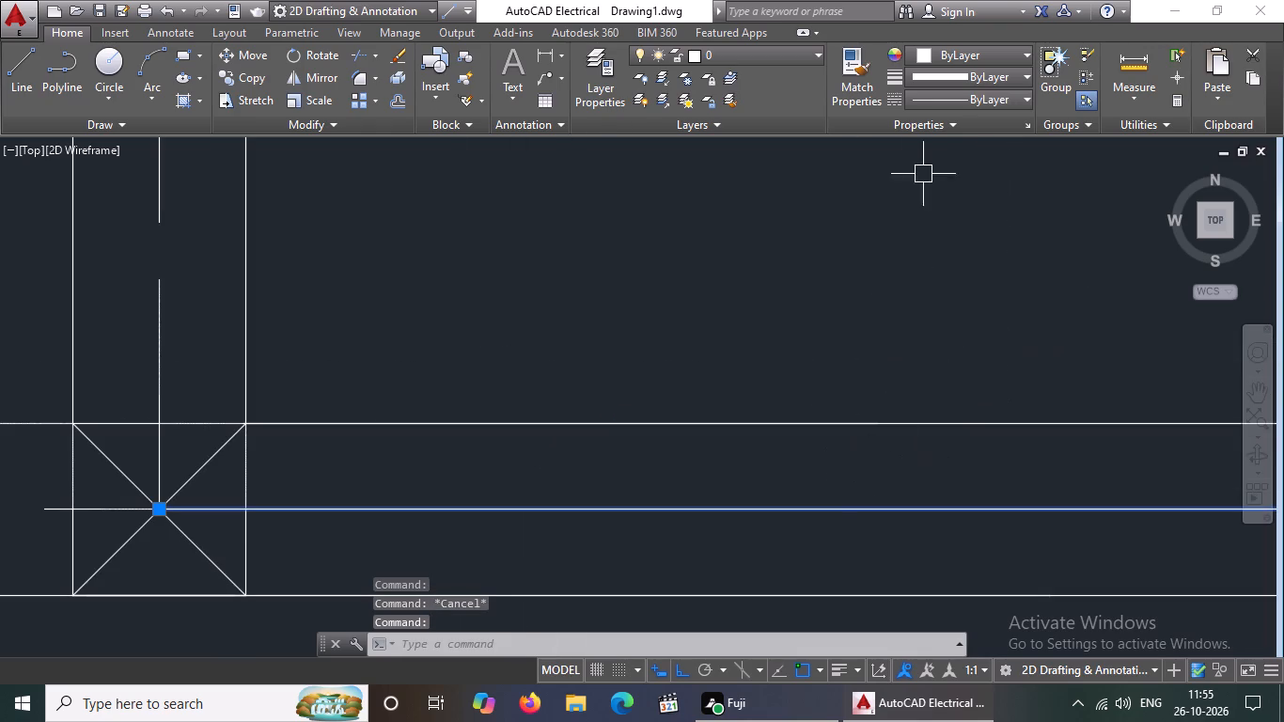
left_click(973, 97)
left_click_drag(960, 166, 960, 177)
scroll(758, 302, "down", 4)
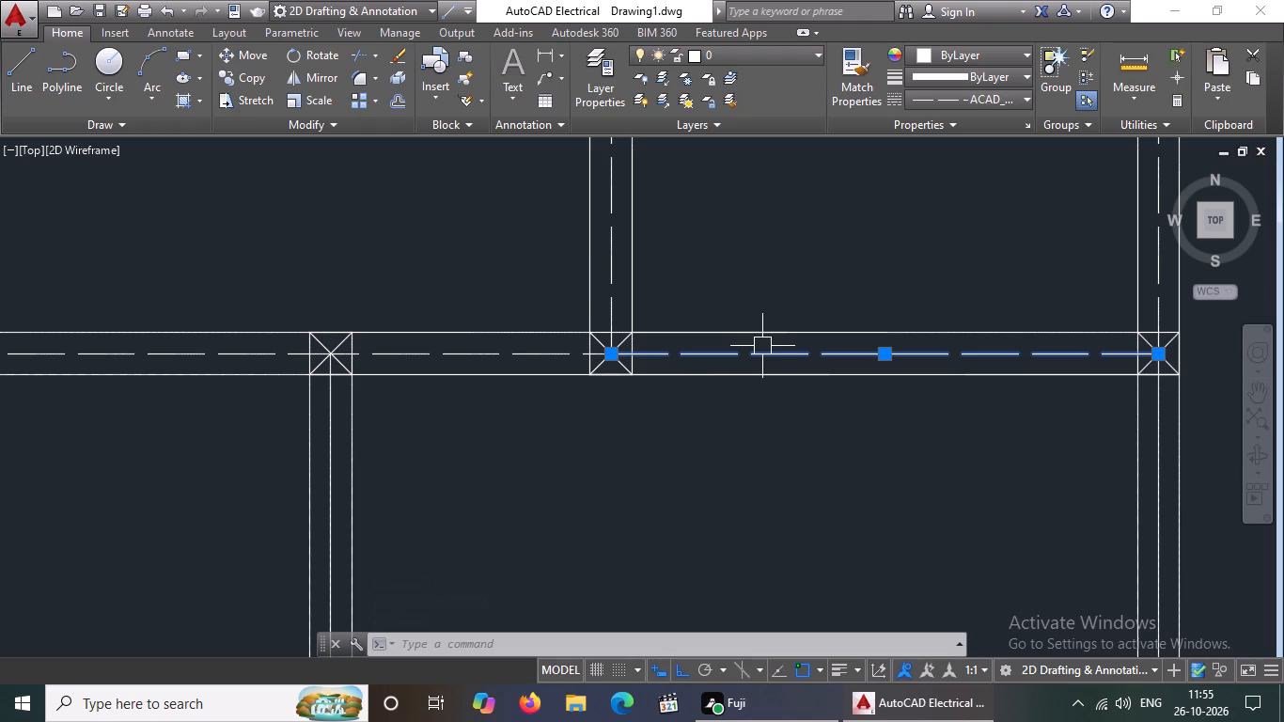
key("Escape")
Set the linetype of the west wall's centreline segment beside the car porch to ACAD_ISO02W100.
scroll(762, 346, "down", 5)
scroll(684, 379, "up", 3)
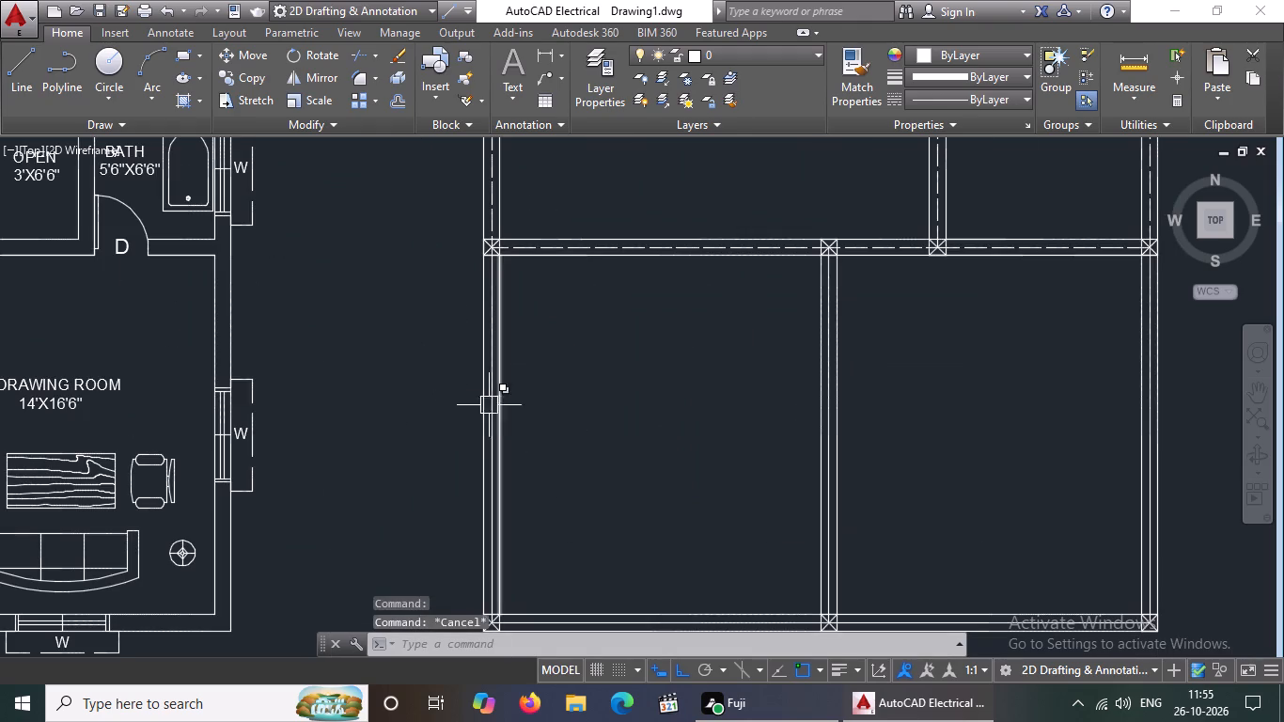
scroll(475, 381, "up", 2)
left_click(513, 331)
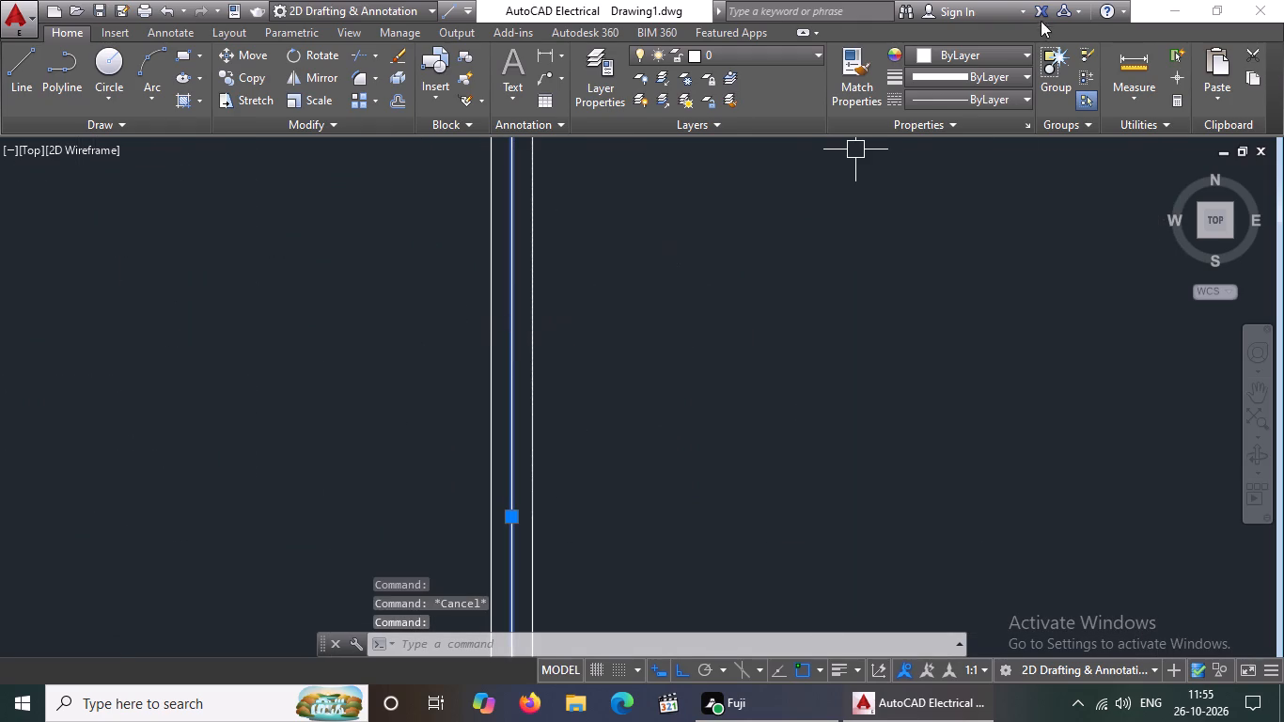
left_click(981, 101)
left_click(945, 173)
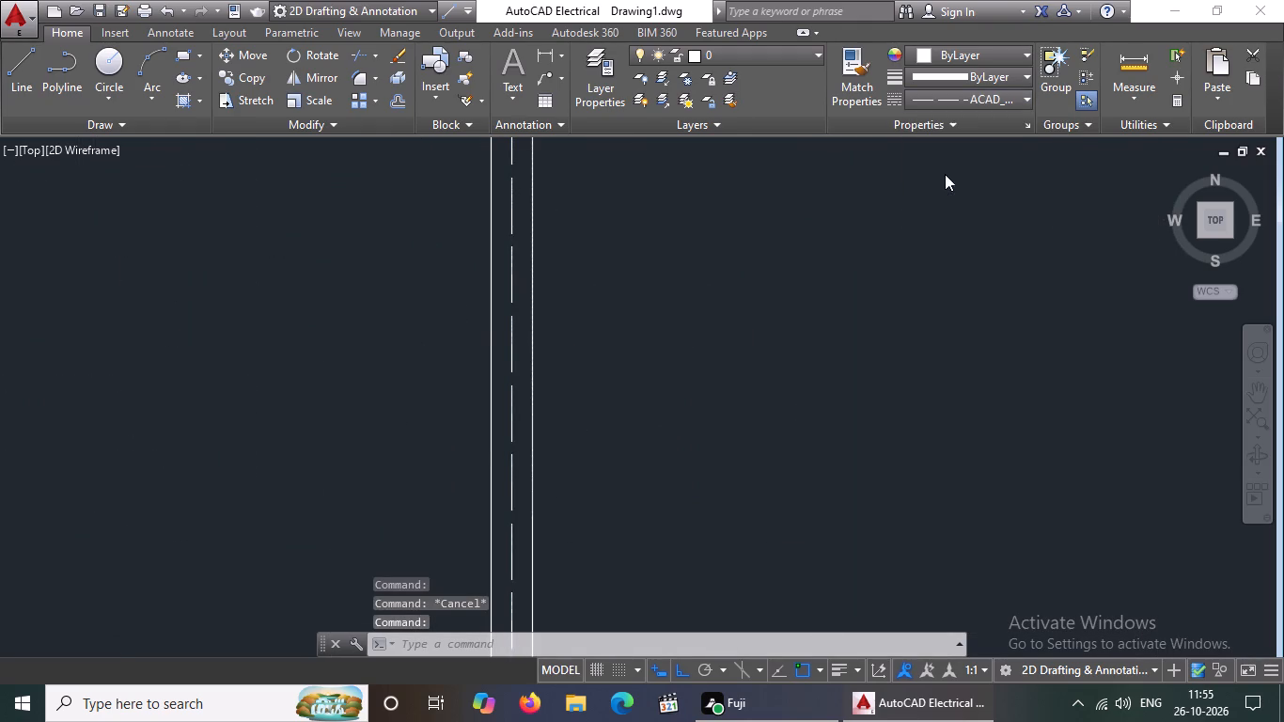
scroll(945, 212, "down", 4)
key("Escape")
Set the linetype of the centreline in the wall between the car porch and drawing room to ACAD_ISO02W100.
scroll(1014, 281, "up", 4)
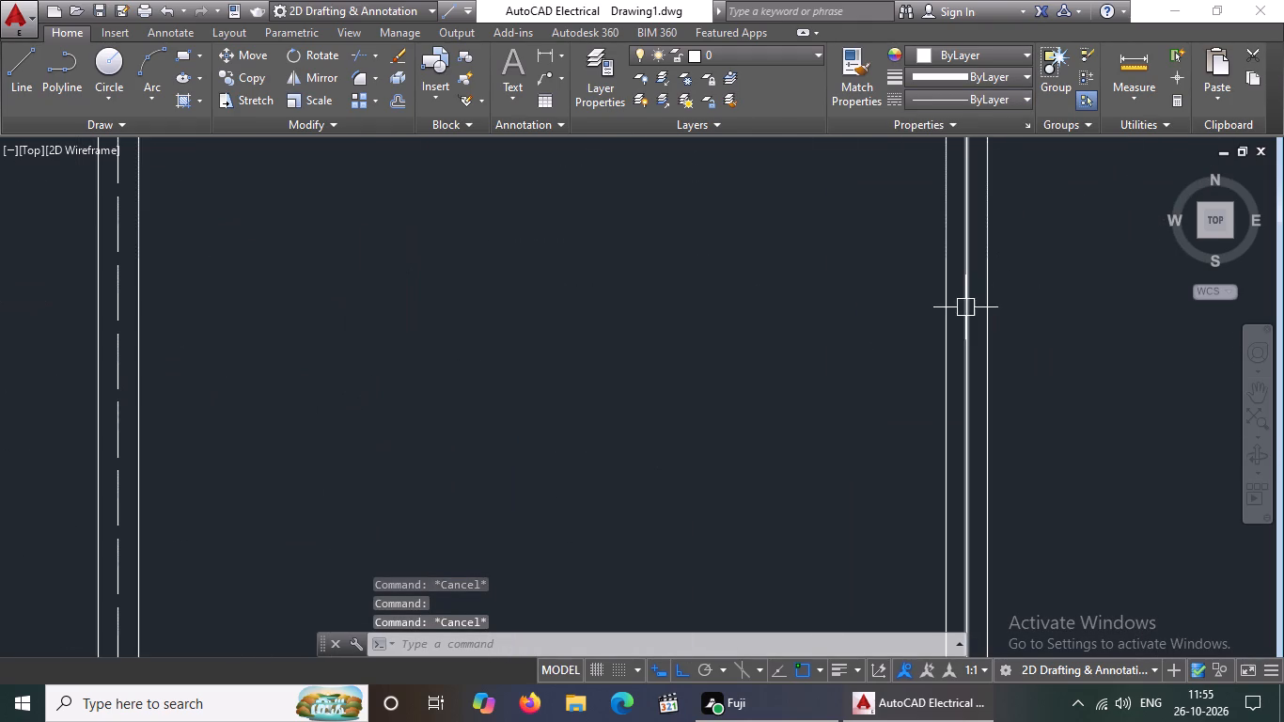
left_click(964, 307)
left_click(1004, 100)
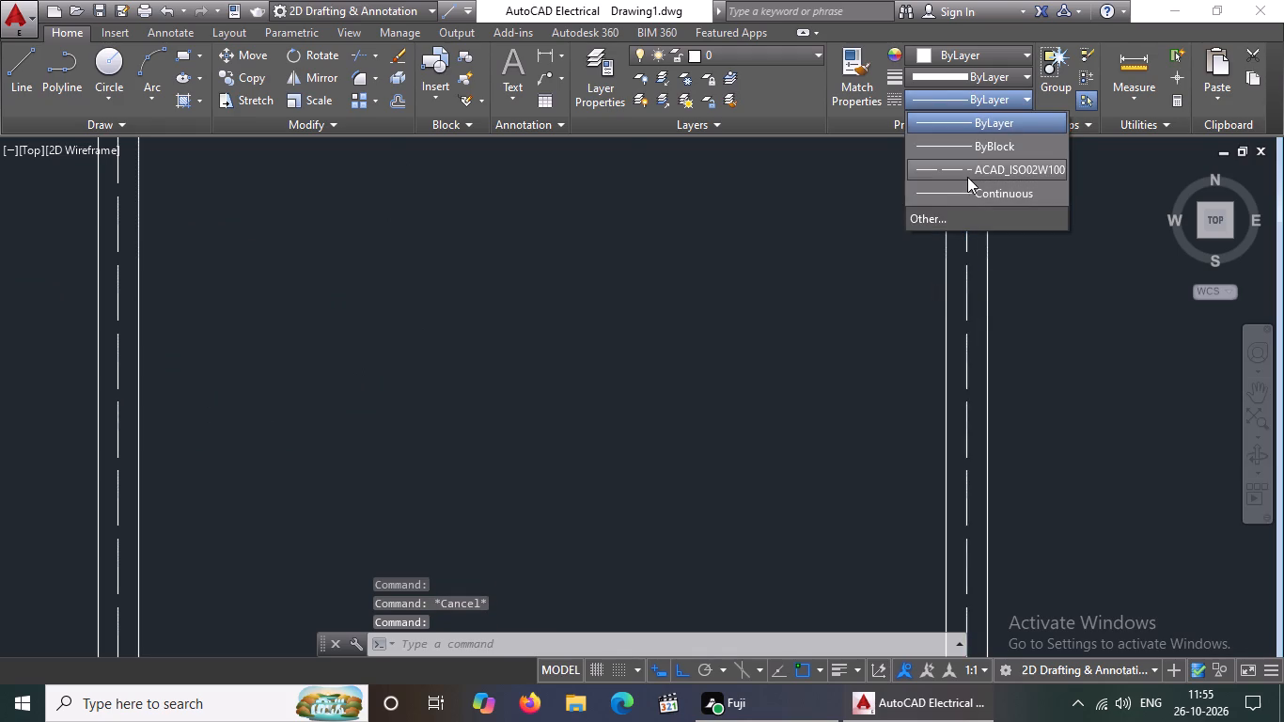
left_click(967, 176)
scroll(951, 251, "down", 5)
scroll(951, 275, "up", 3)
key("Escape")
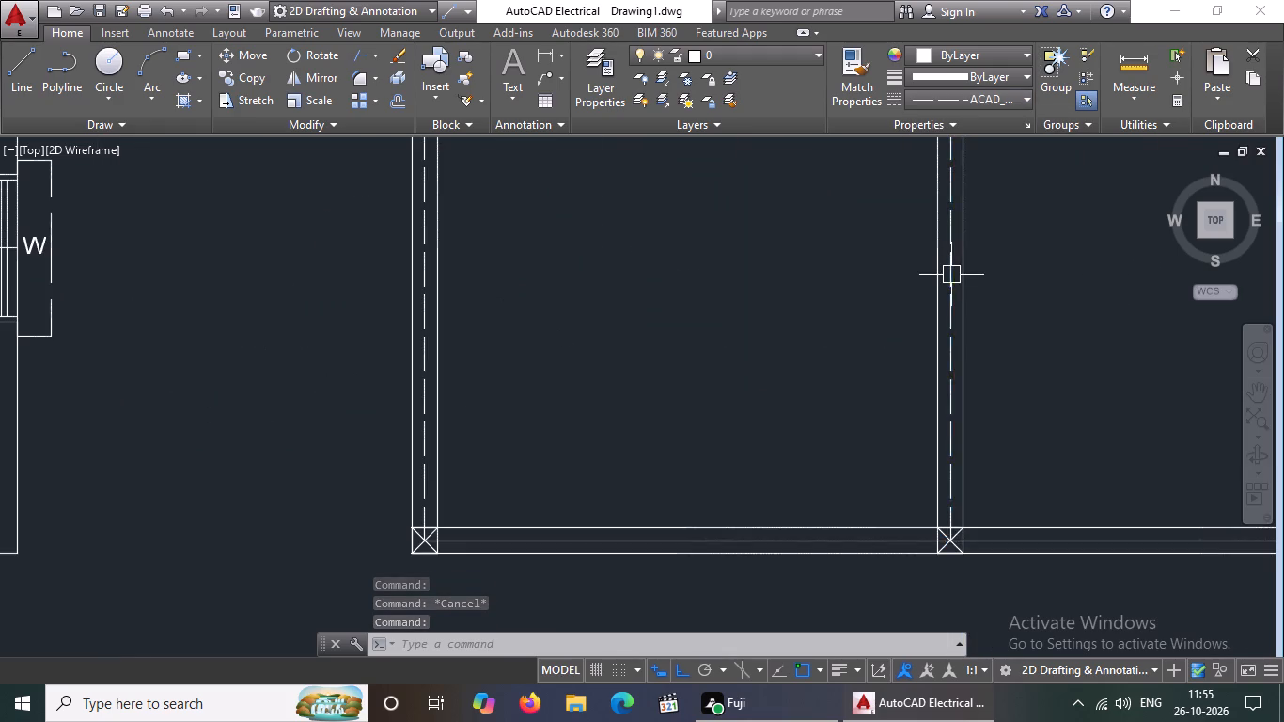
Set the linetype of the east wall's centreline segment beside the drawing room to ACAD_ISO02W100.
scroll(951, 275, "up", 1)
scroll(951, 275, "down", 5)
scroll(1046, 281, "up", 3)
left_click(952, 290)
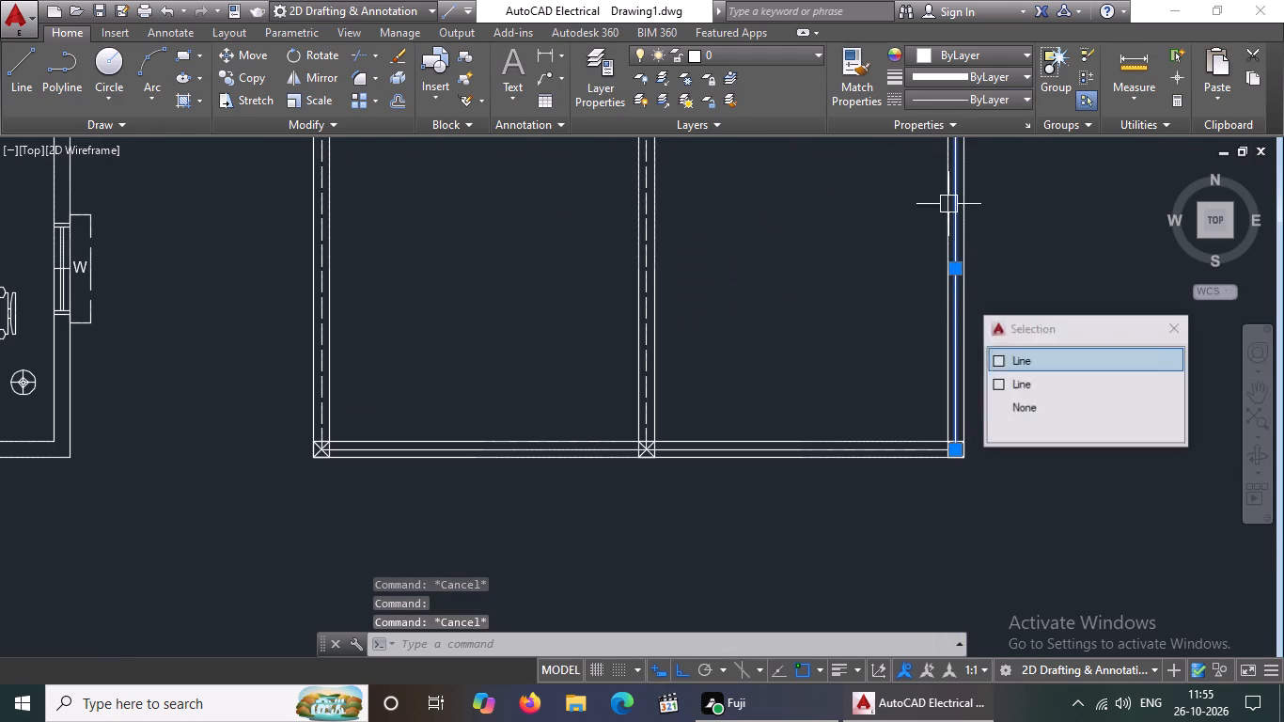
left_click(947, 104)
left_click(963, 173)
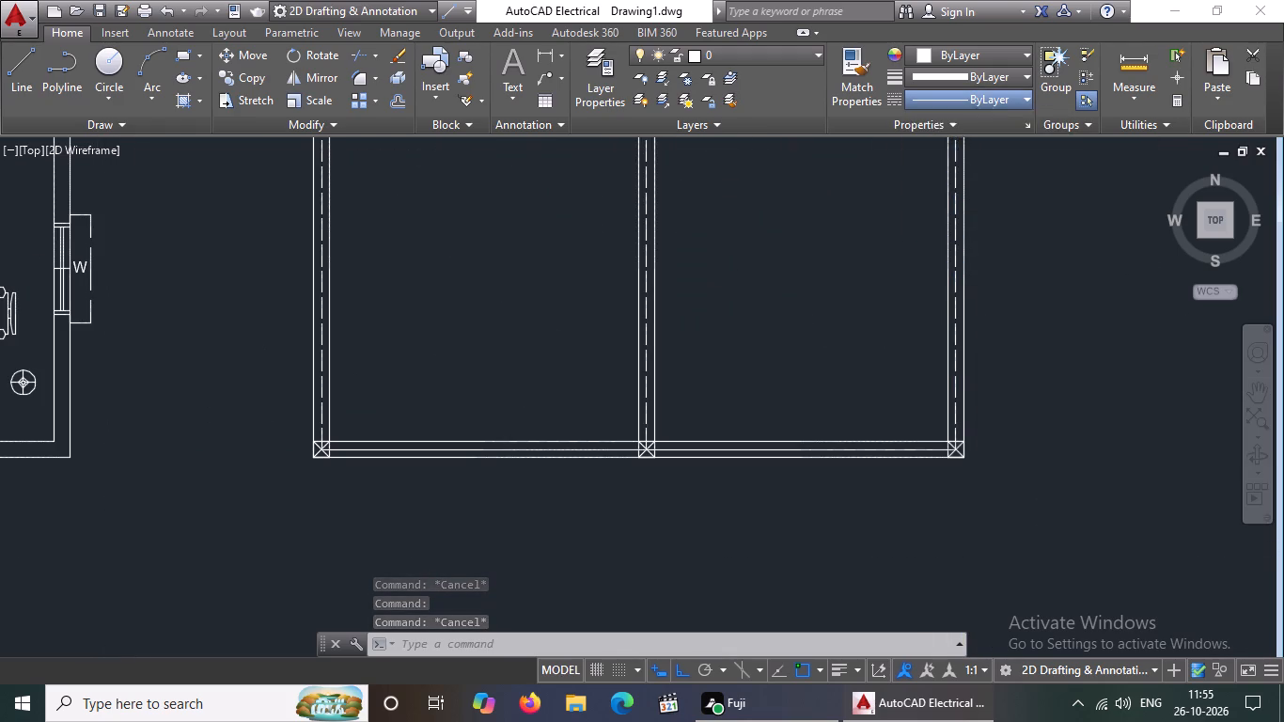
Set the linetype of the south wall's centreline segment below the car porch to ACAD_ISO02W100.
scroll(908, 304, "down", 4)
key("Escape")
scroll(907, 307, "up", 4)
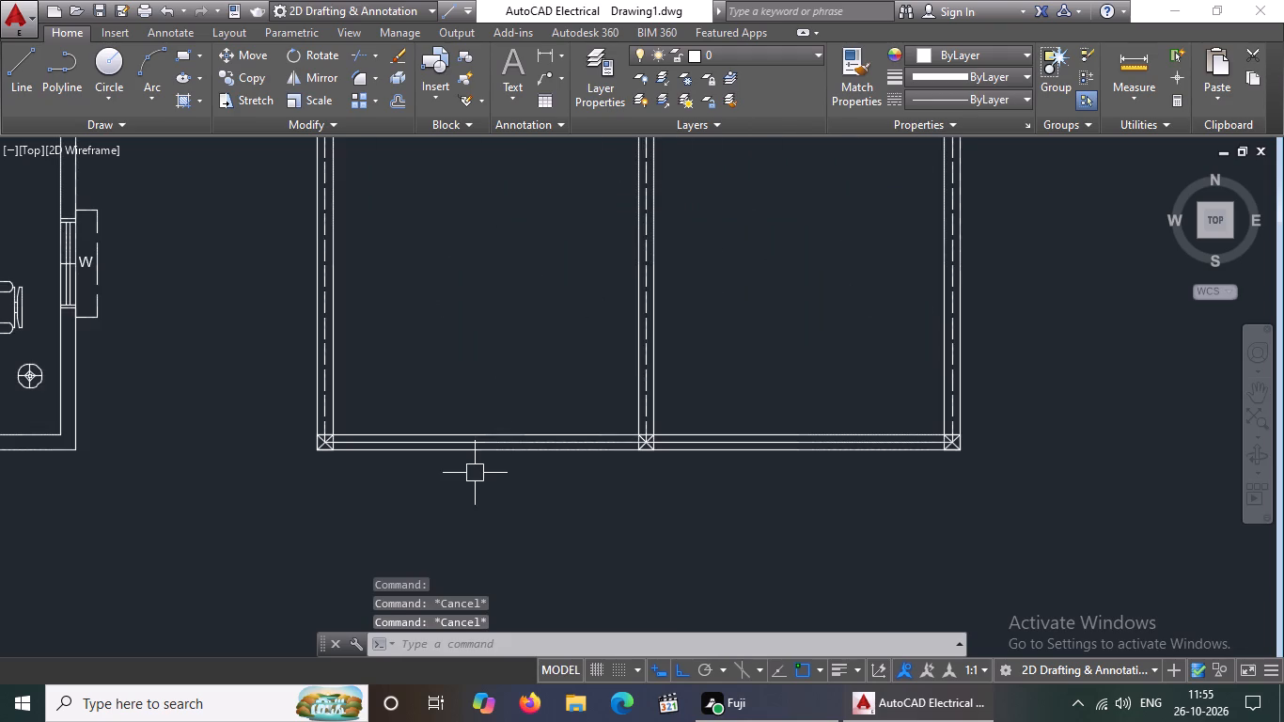
scroll(475, 474, "up", 4)
left_click(510, 363)
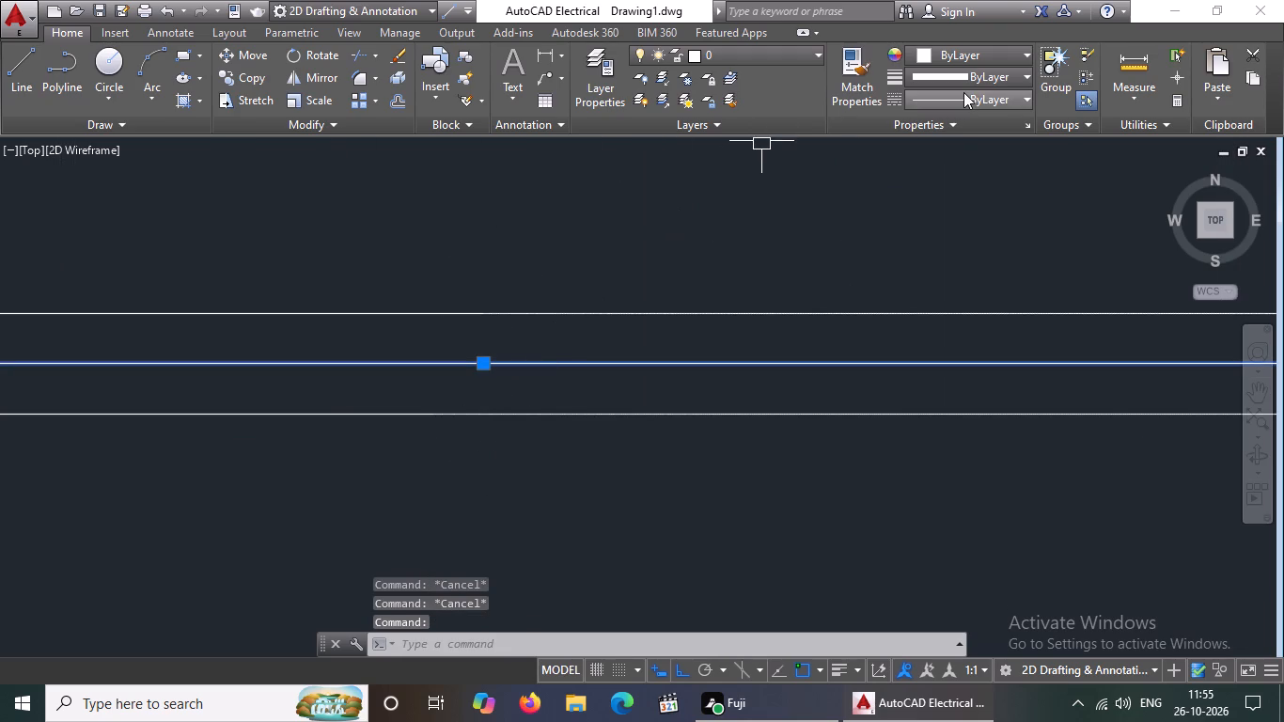
left_click(963, 92)
left_click(934, 166)
scroll(805, 309, "down", 4)
key("Escape")
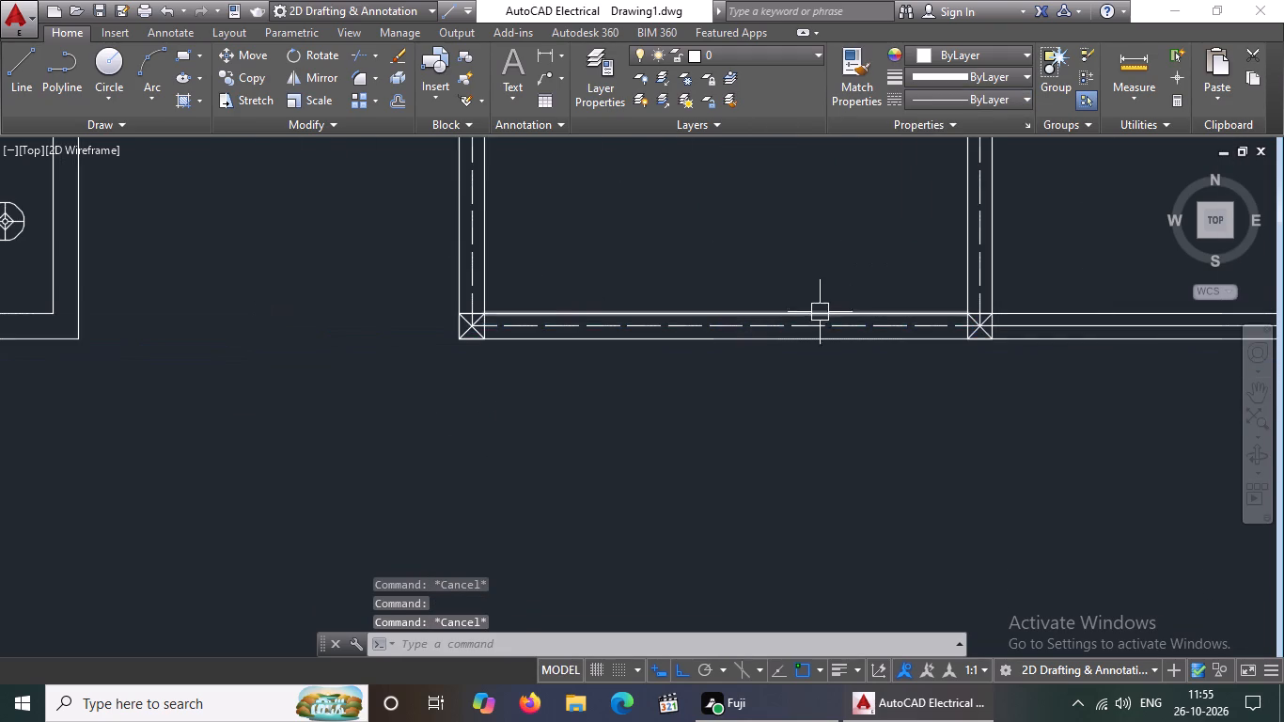
Set the linetype of the south wall's centreline segment below the drawing room to ACAD_ISO02W100.
scroll(822, 310, "down", 4)
scroll(888, 306, "up", 4)
left_click(863, 367)
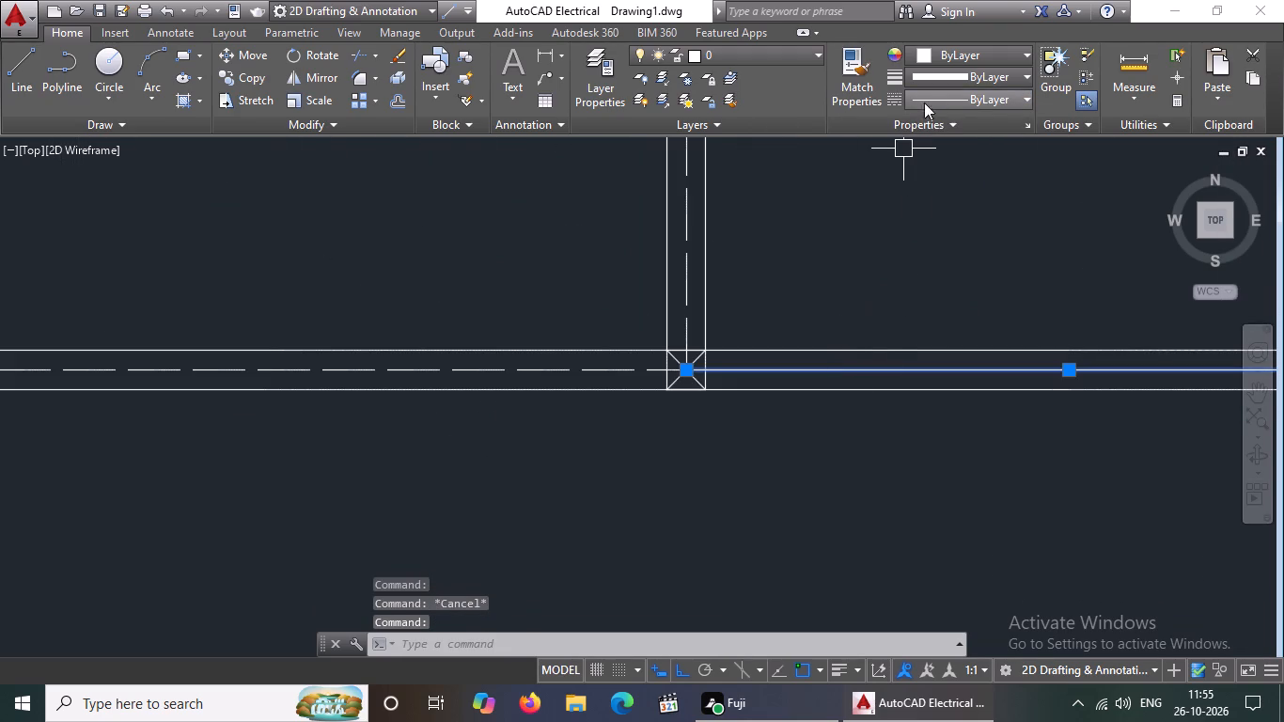
left_click(953, 100)
left_click(977, 165)
scroll(870, 278, "down", 2)
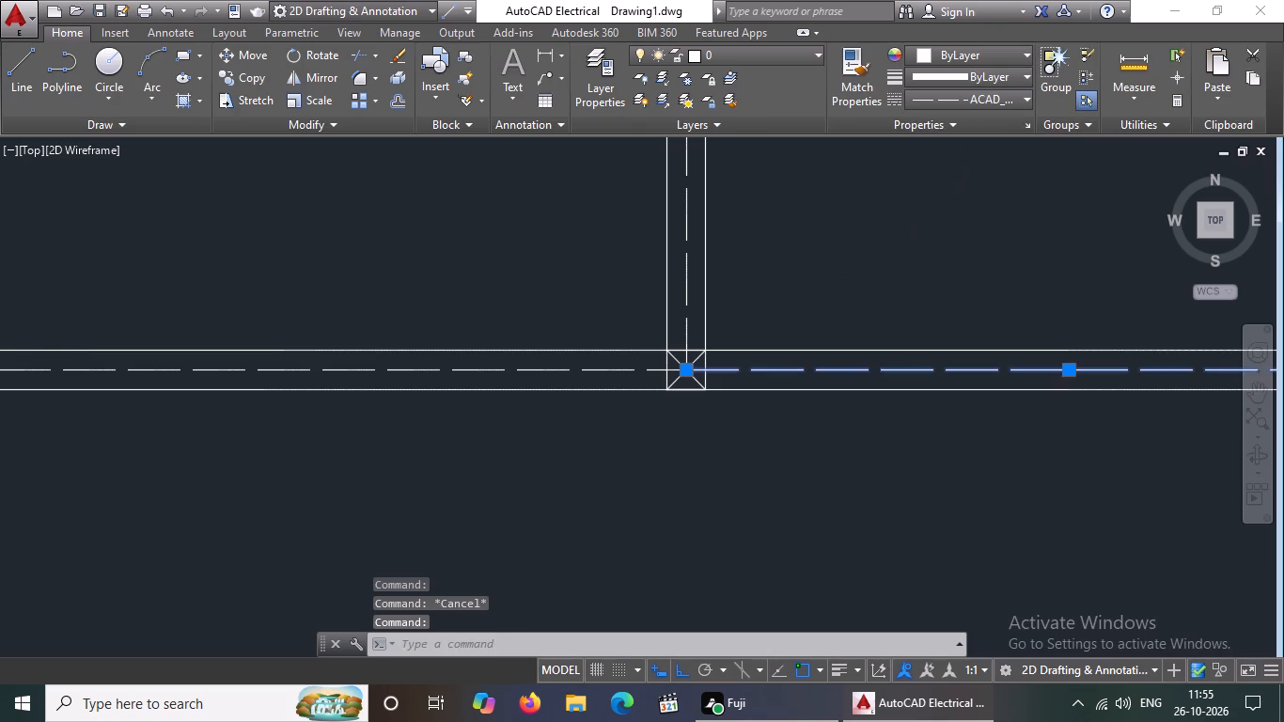
scroll(870, 278, "down", 2)
key("Escape")
Erase both diagonals of the column at the plan copy's southwest corner.
scroll(854, 318, "up", 2)
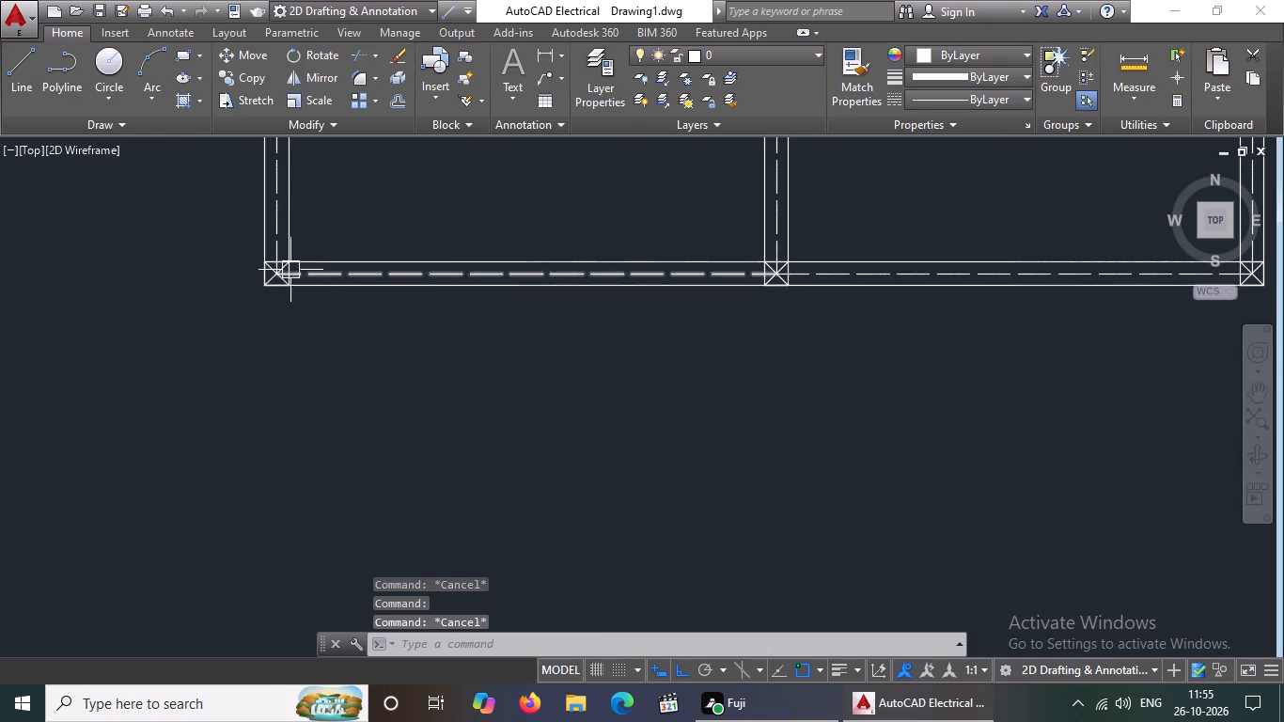
scroll(289, 269, "up", 4)
left_click(249, 262)
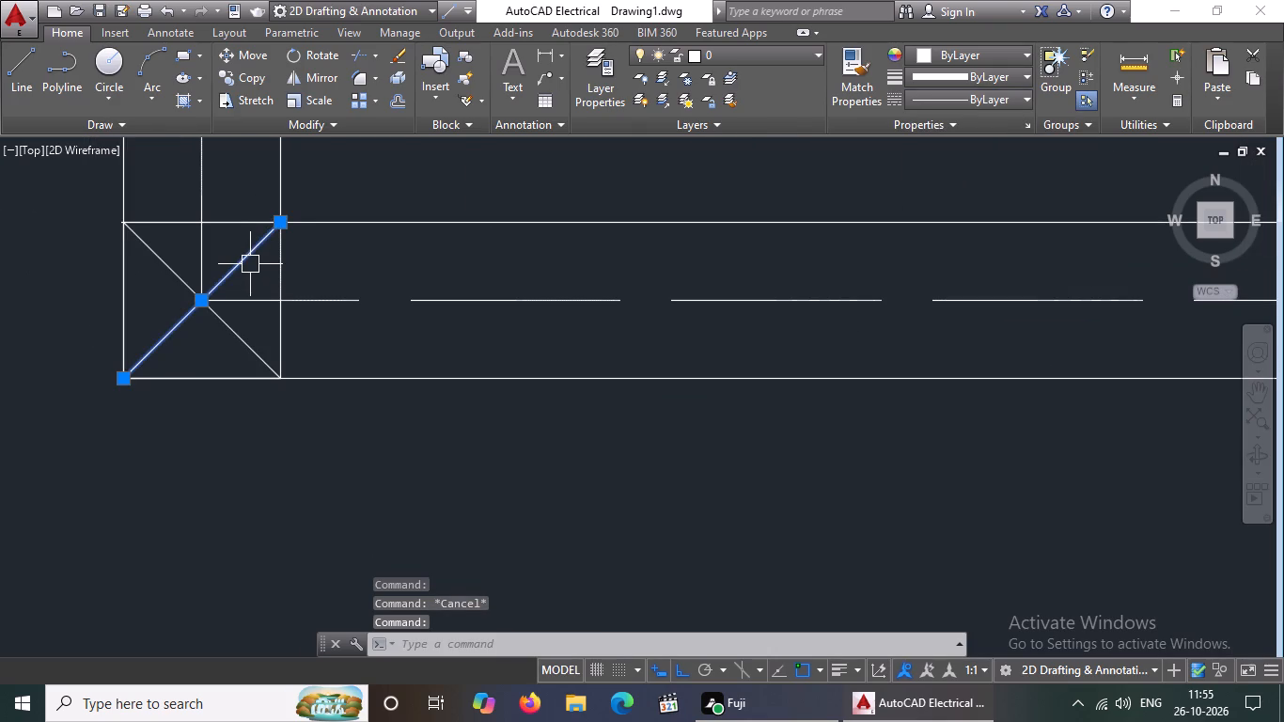
key("Delete")
left_click(254, 344)
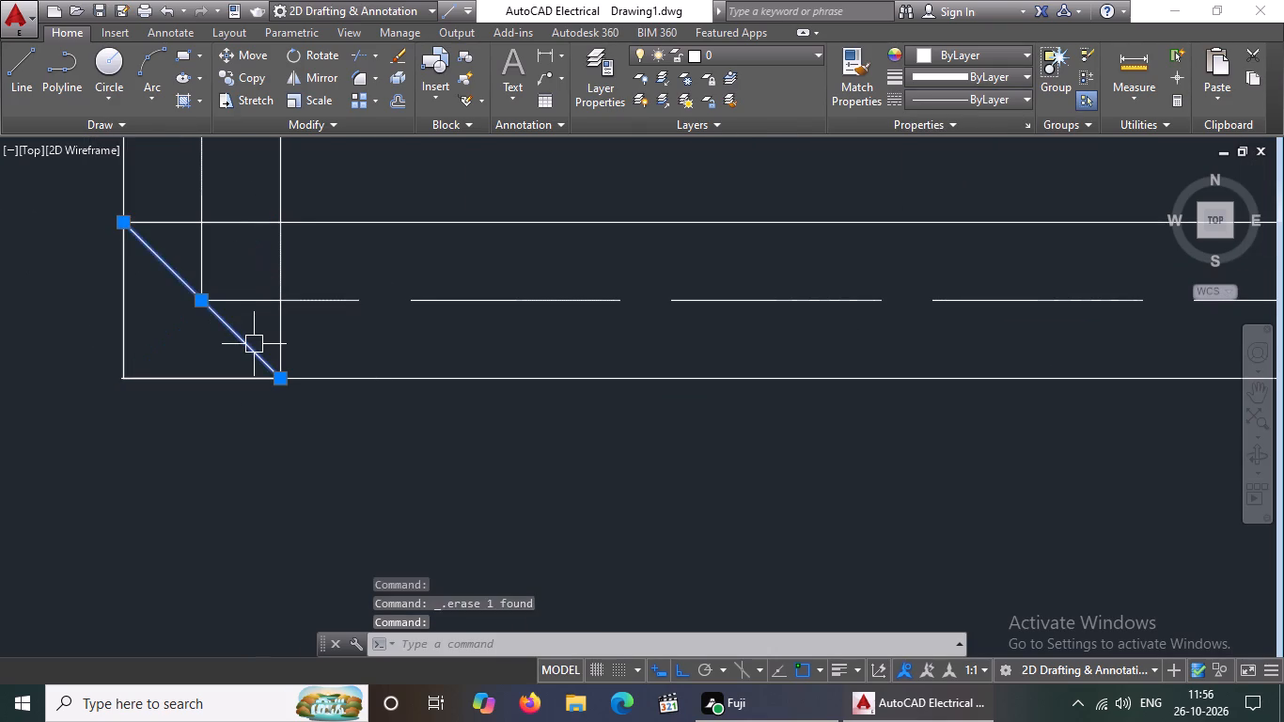
key("Delete")
Trim the horizontal and vertical centreline ends inside the southwest corner column.
key("t")
key("r")
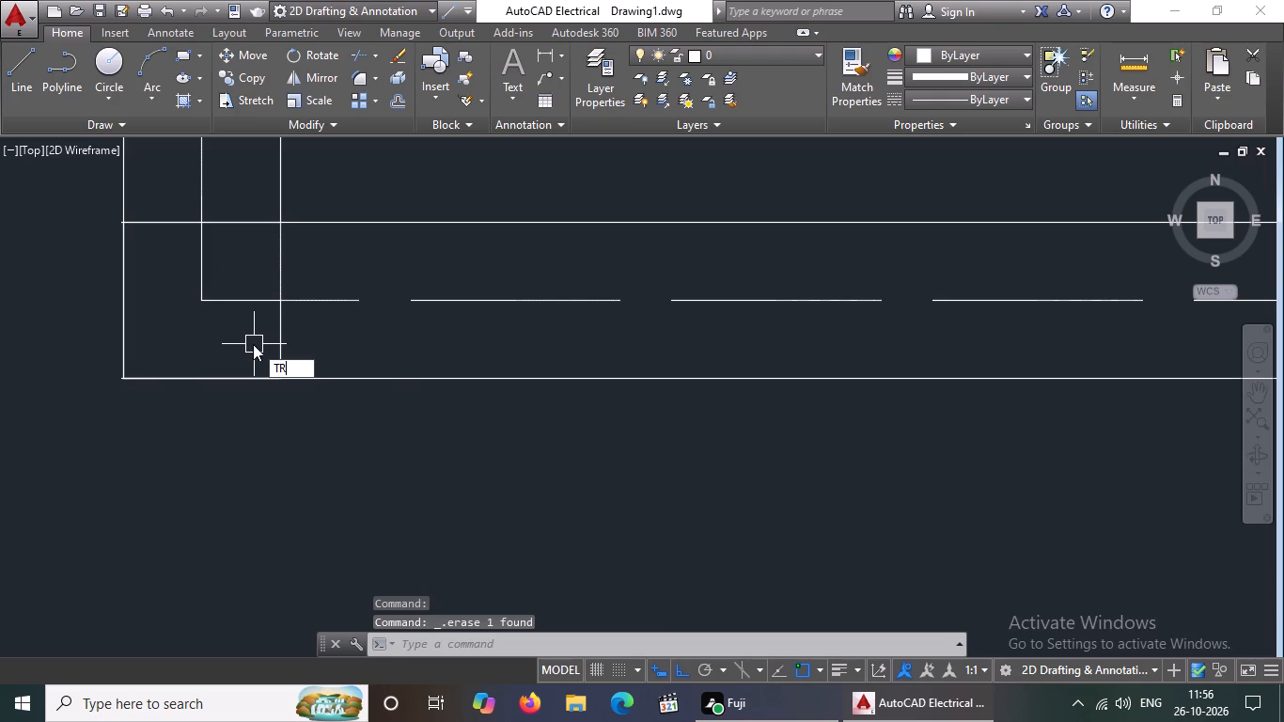
key("Return")
key("Return")
left_click(253, 299)
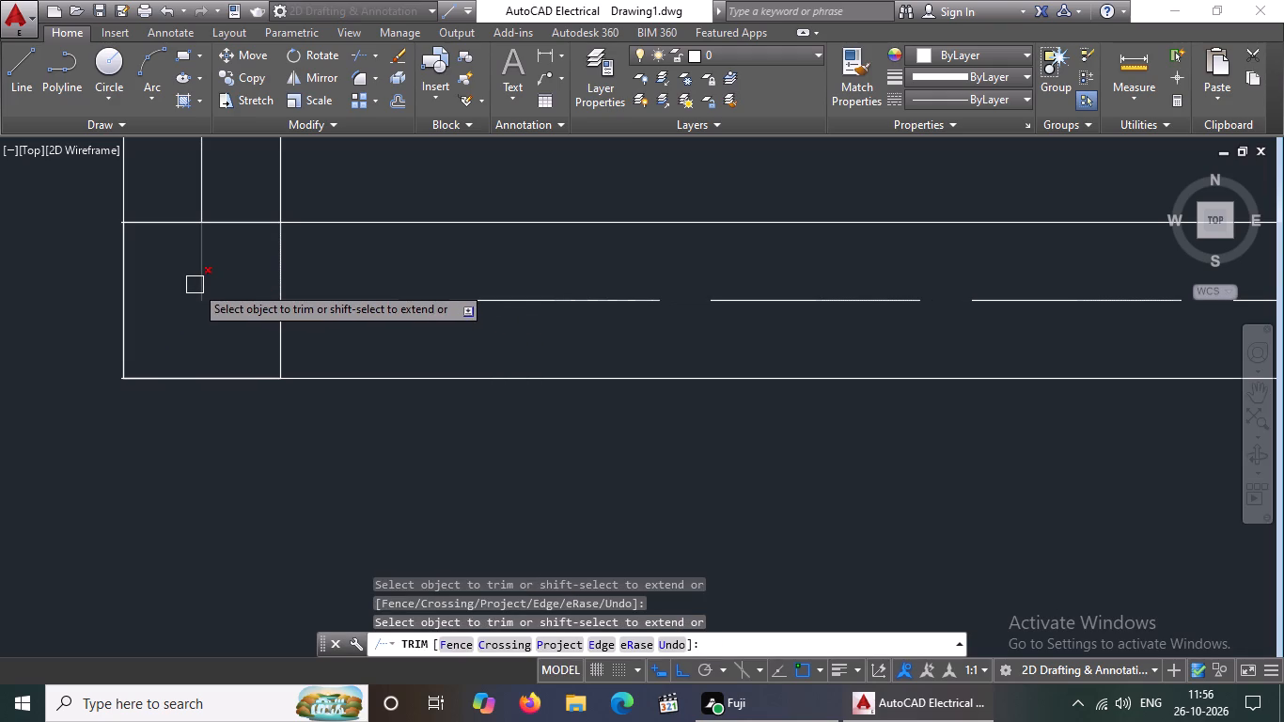
left_click(195, 285)
scroll(189, 337, "down", 4)
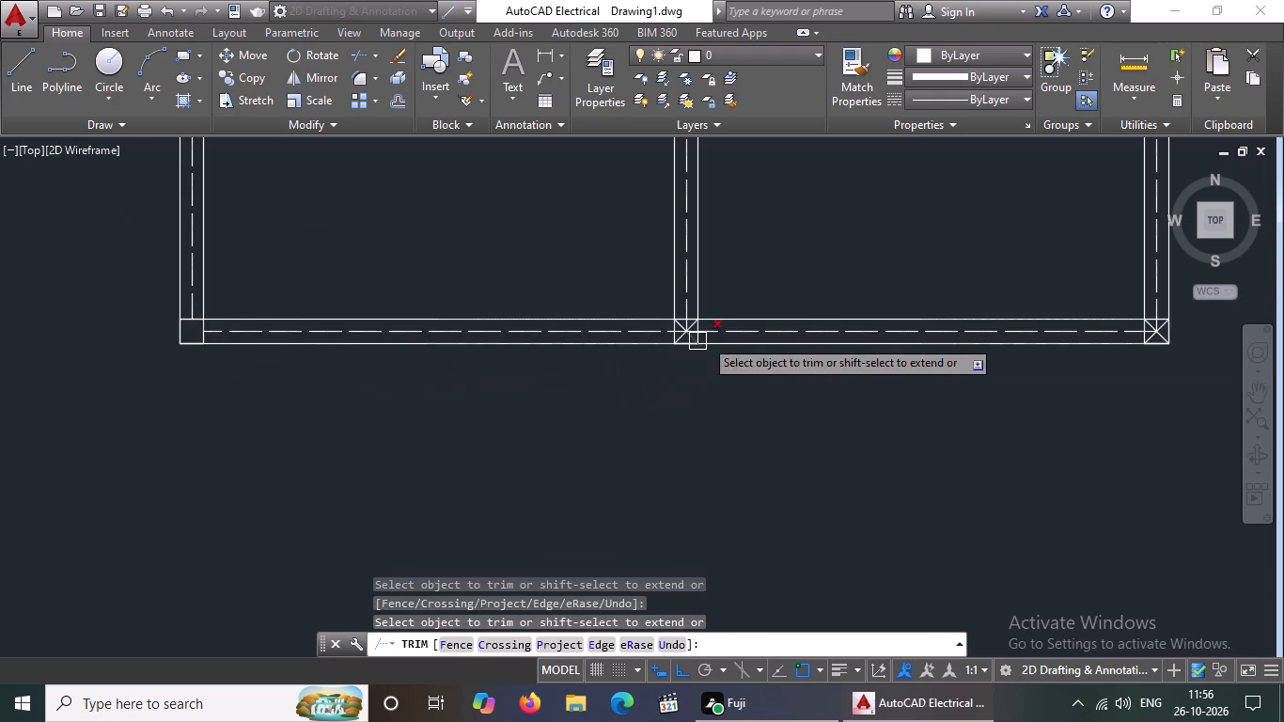
scroll(722, 326, "up", 2)
key("Escape")
Erase both diagonals of the south wall's middle column, between the car porch and drawing room.
scroll(636, 328, "up", 3)
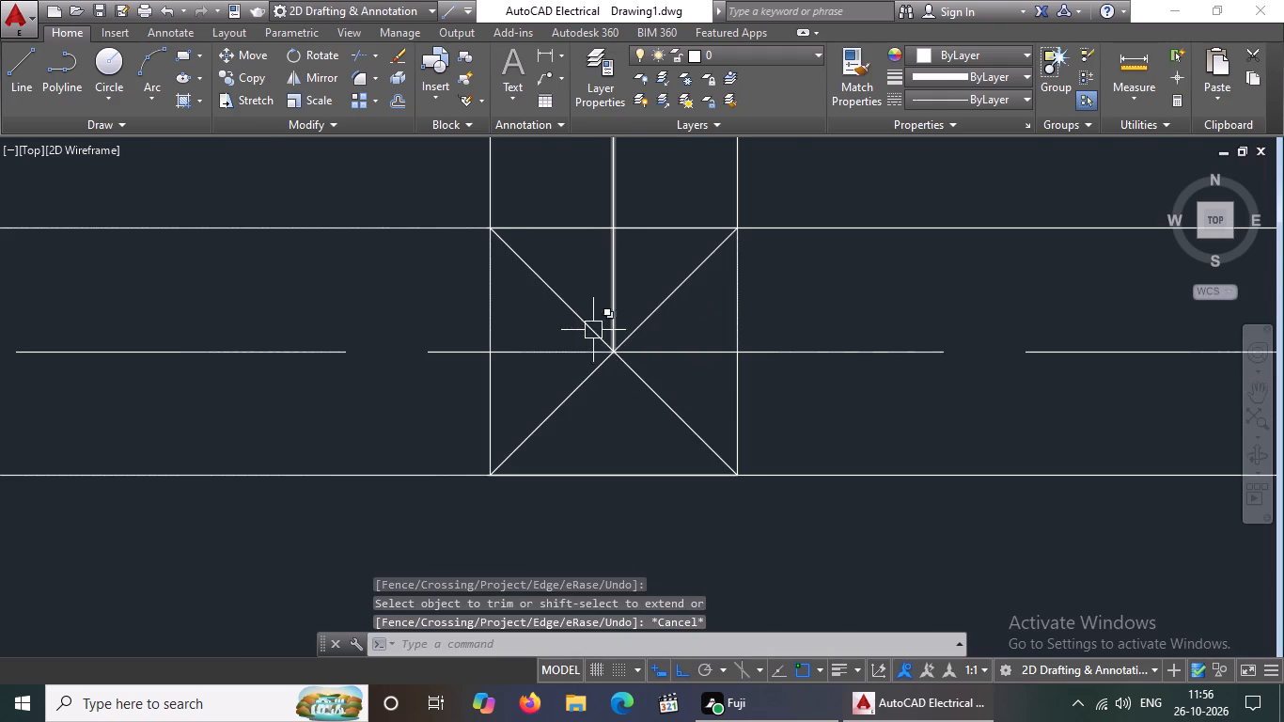
left_click(556, 301)
key("Delete")
left_click(567, 399)
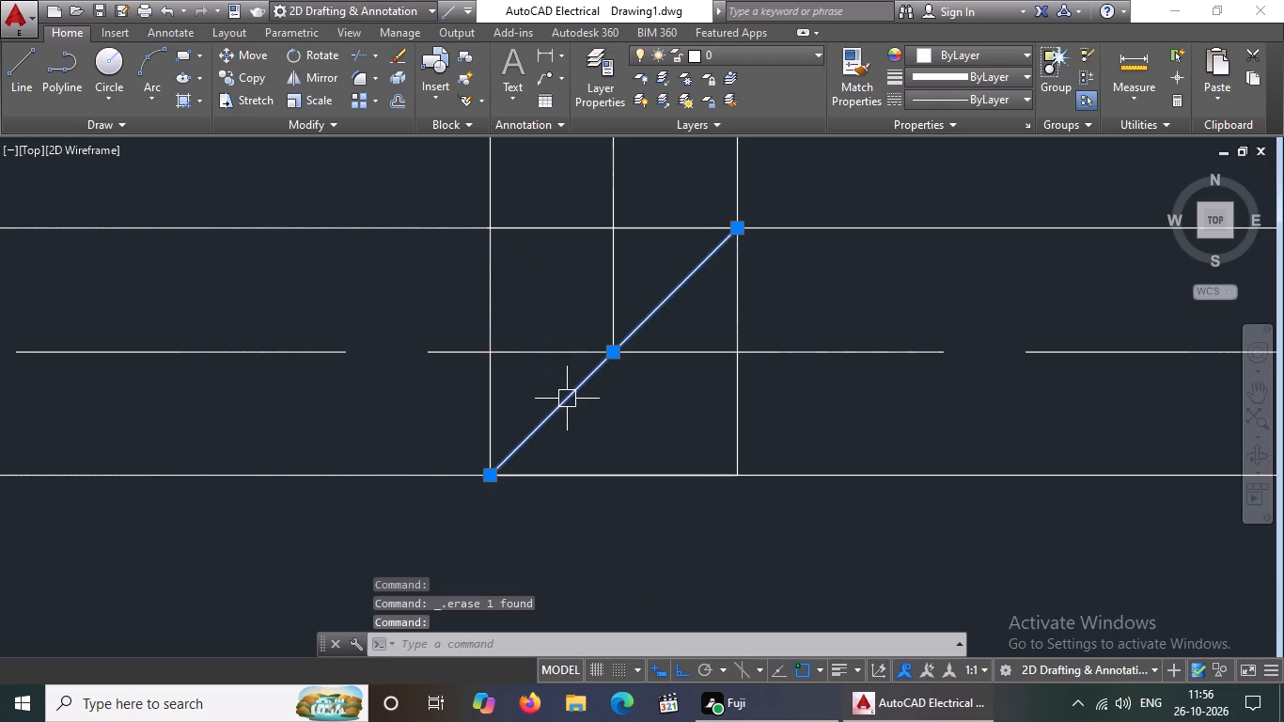
key("Delete")
Trim the three centreline ends inside the south wall's middle column.
type("TR")
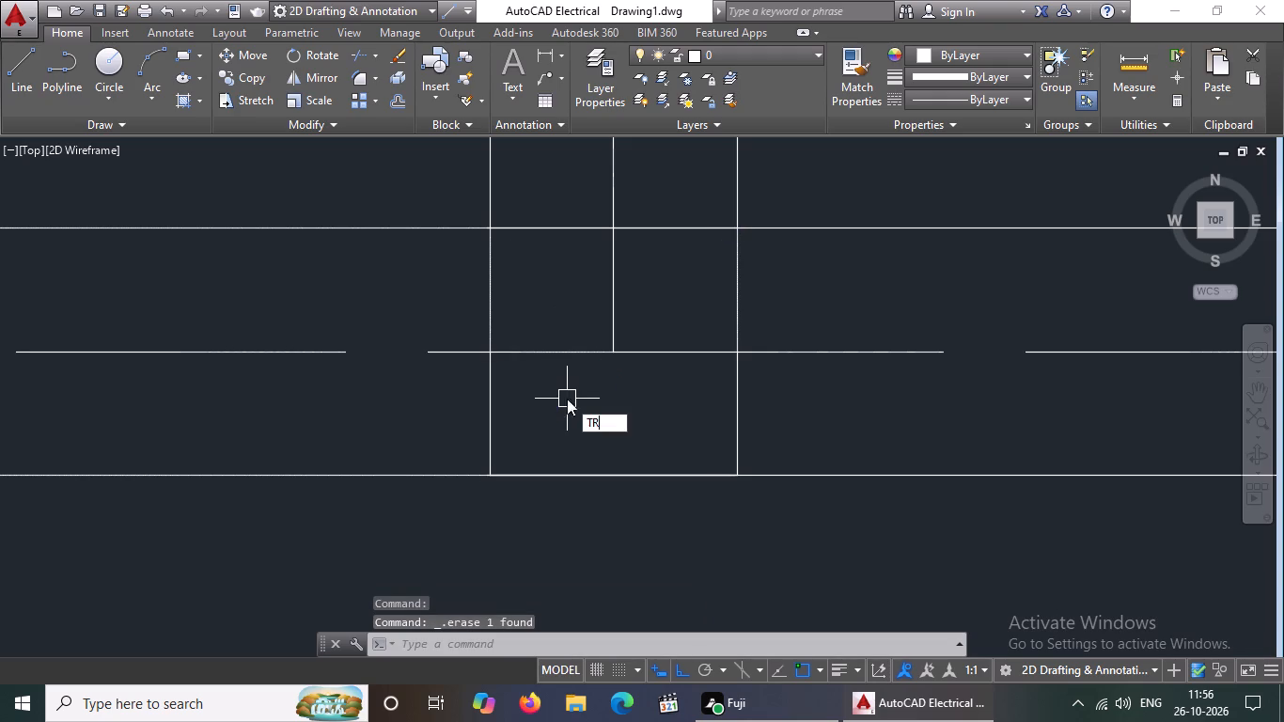
key("Return")
key("Return")
left_click(554, 349)
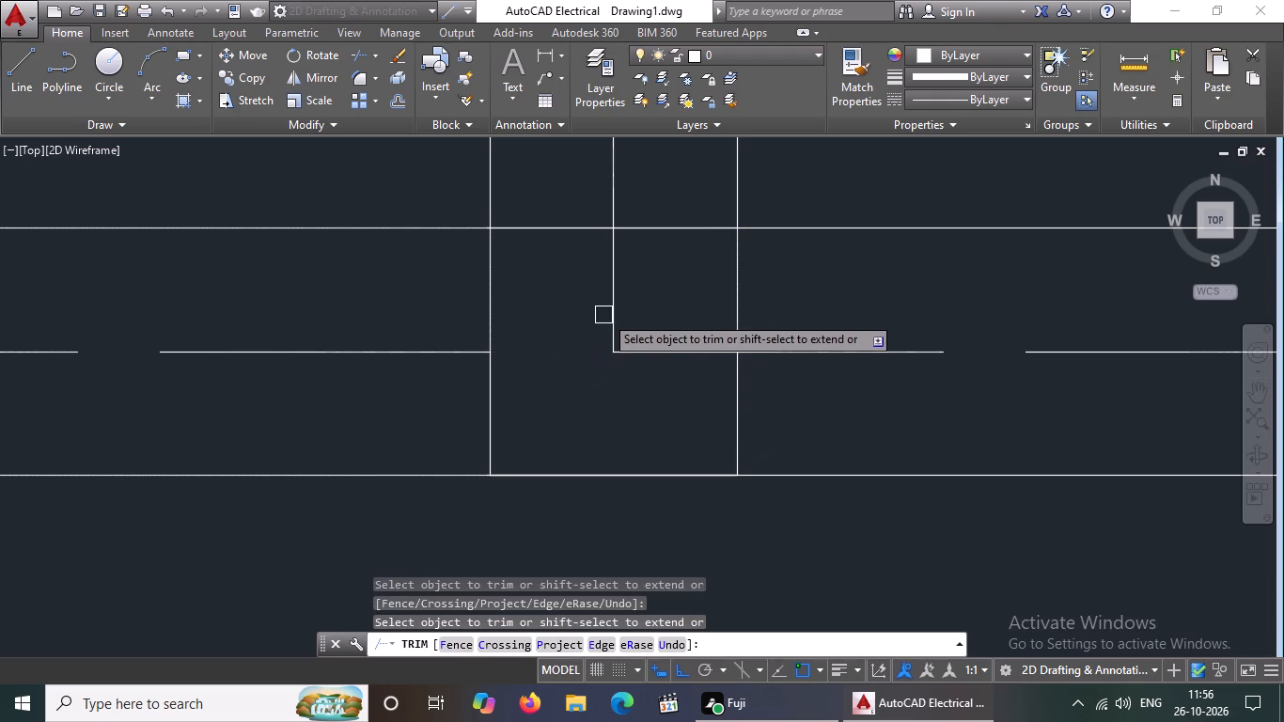
left_click(610, 307)
left_click(656, 353)
Trim the horizontal and vertical centreline ends inside the southeast corner column.
scroll(656, 357, "down", 4)
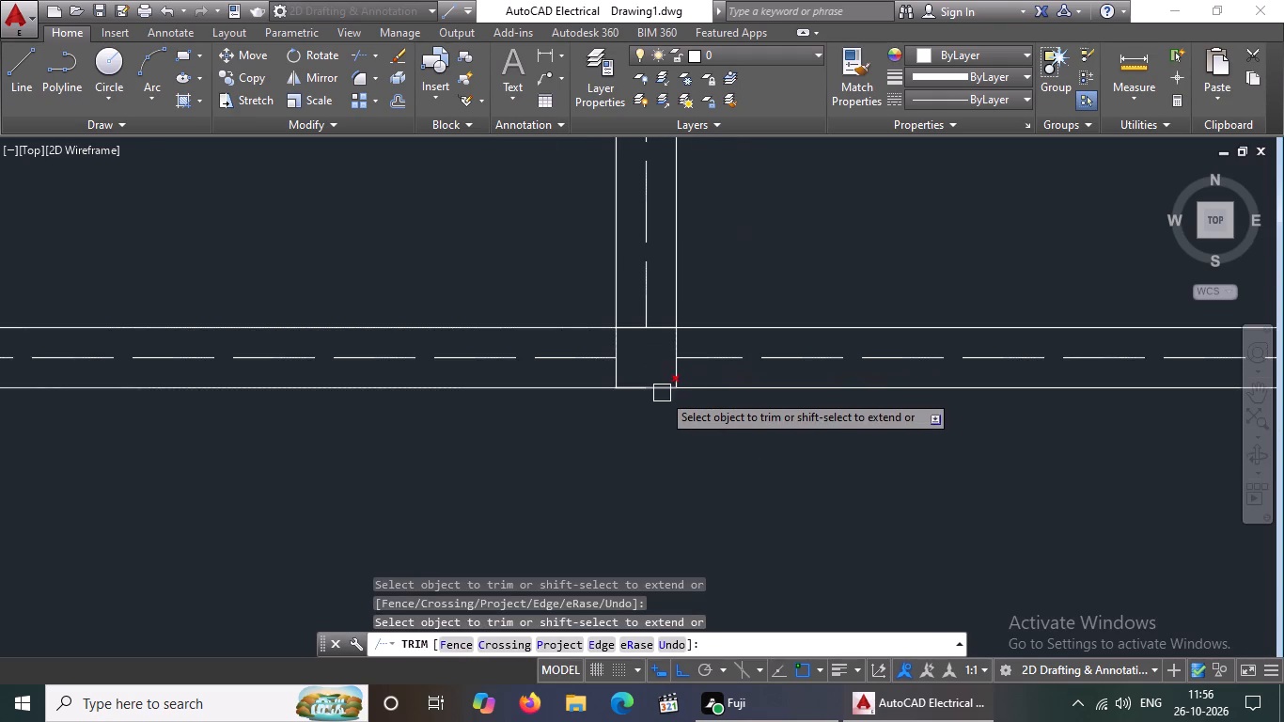
scroll(663, 393, "down", 4)
scroll(892, 382, "up", 1)
scroll(810, 384, "up", 5)
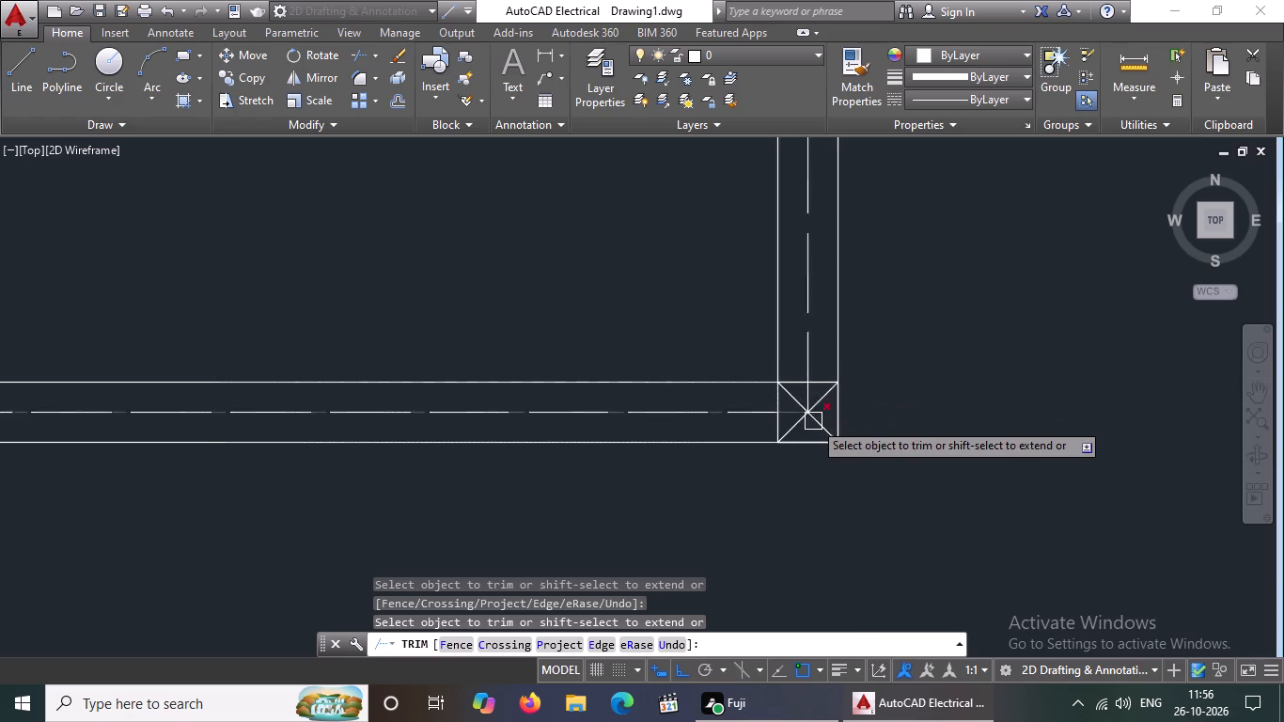
scroll(813, 421, "up", 2)
left_click_drag(692, 372, 702, 359)
left_click(758, 309)
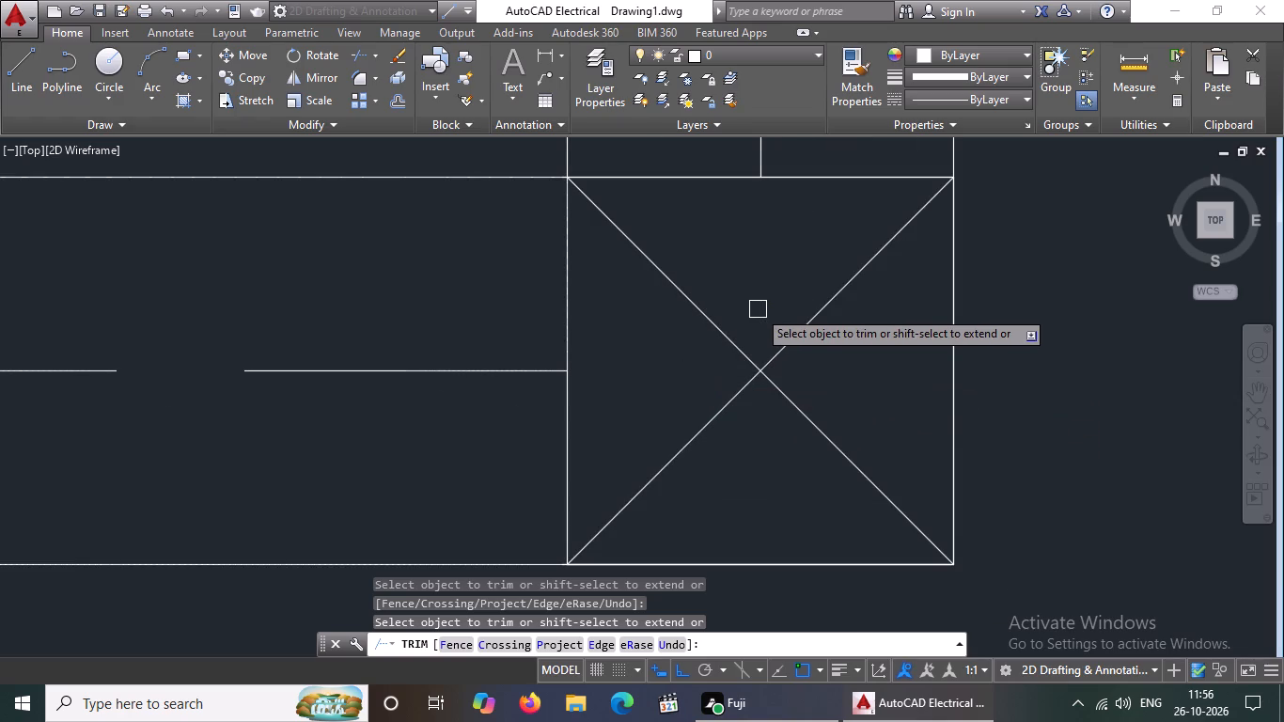
key("Escape")
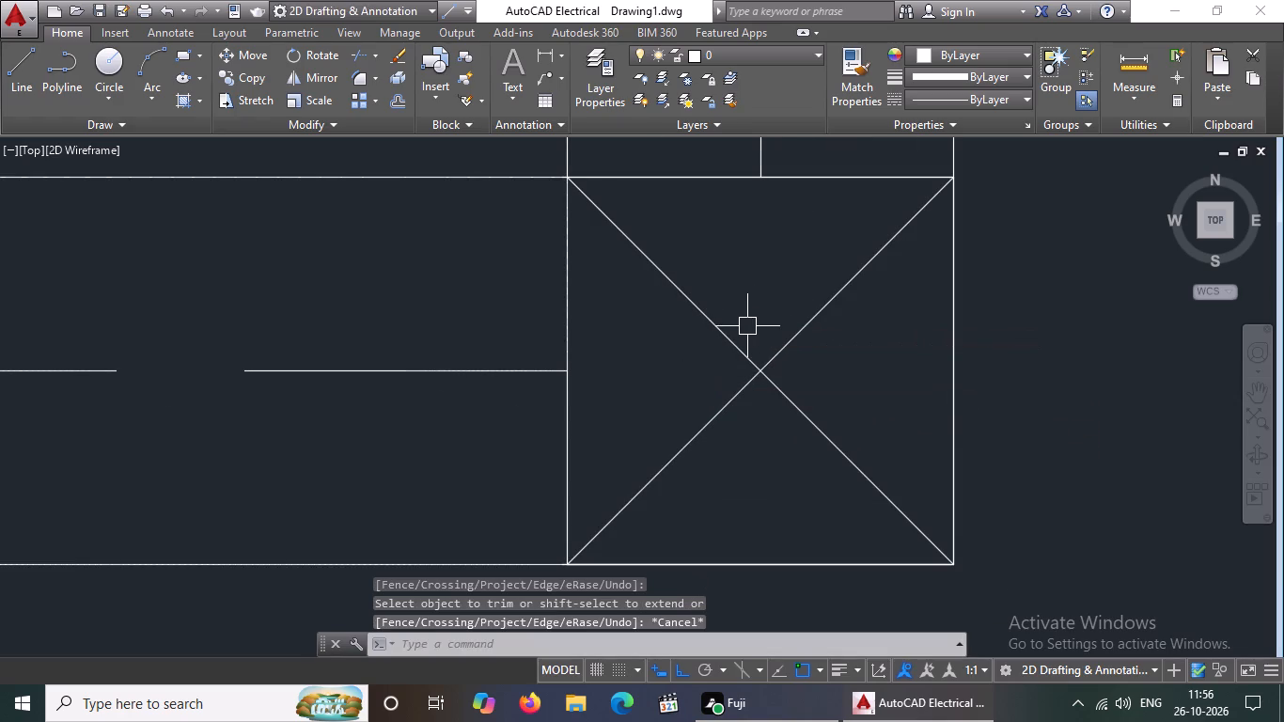
Erase both diagonals of the southeast corner column.
left_click(731, 337)
key("Delete")
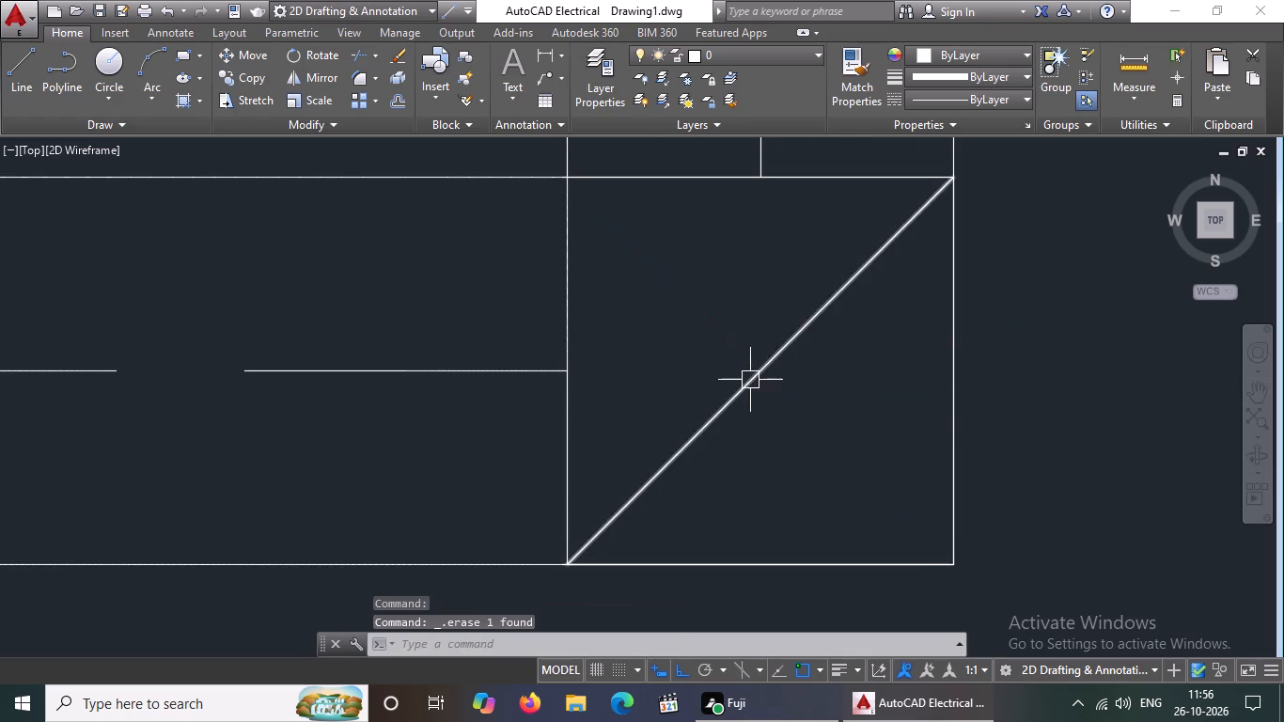
left_click(750, 379)
key("Delete")
Erase both diagonals of the west wall column at the car porch's north corner.
scroll(754, 384, "down", 10)
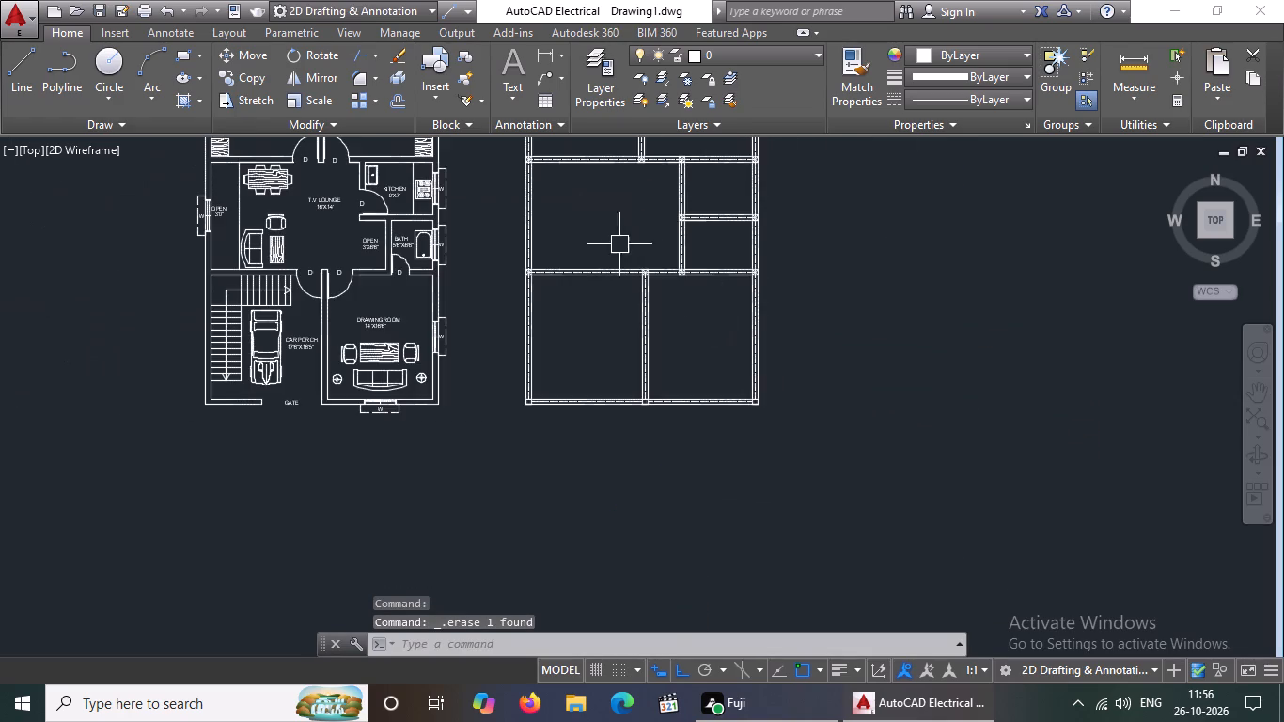
scroll(619, 244, "up", 2)
scroll(366, 329, "up", 3)
scroll(430, 245, "up", 2)
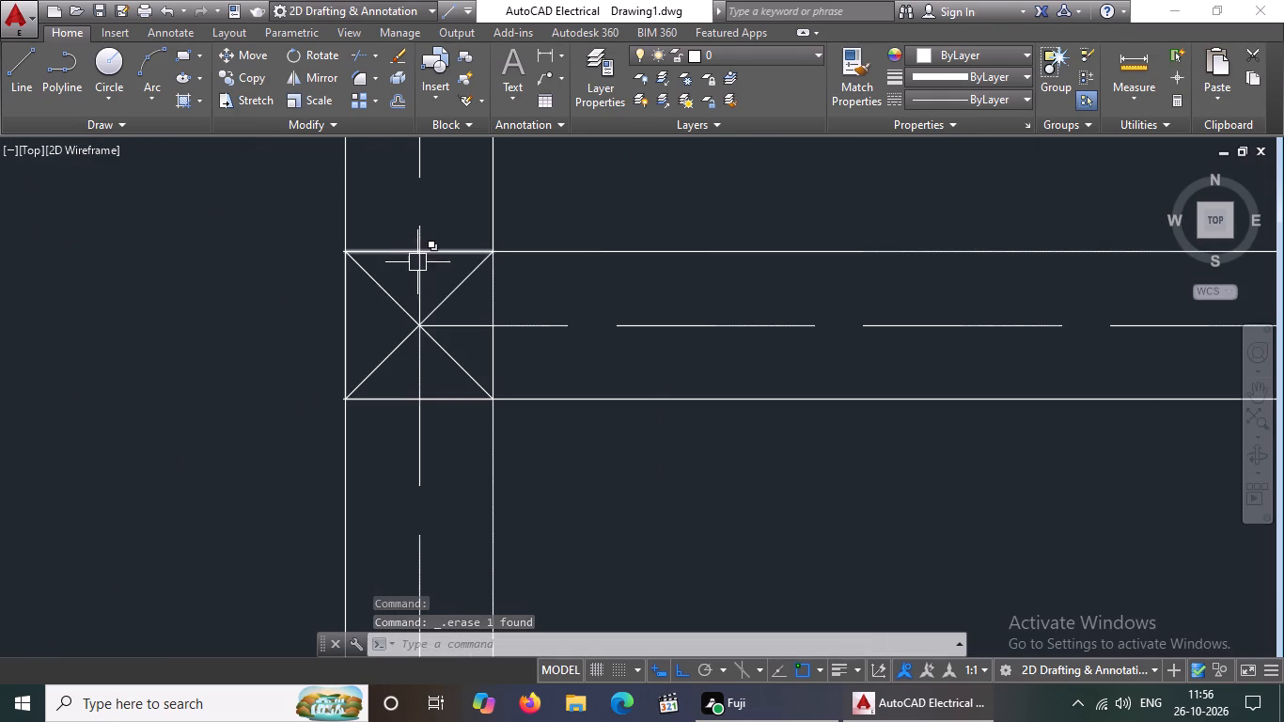
left_click(384, 285)
key("Delete")
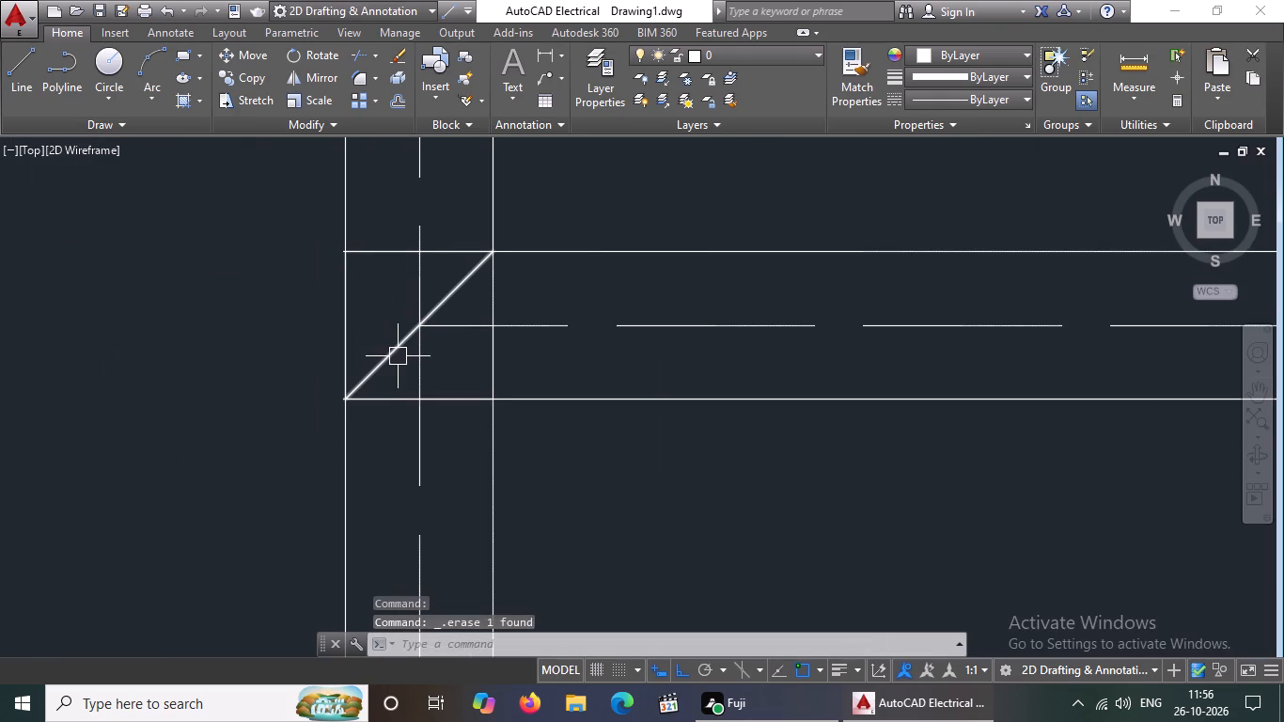
left_click(394, 346)
key("Delete")
Trim the three centreline ends inside the west wall column at the car porch's north corner.
key("t")
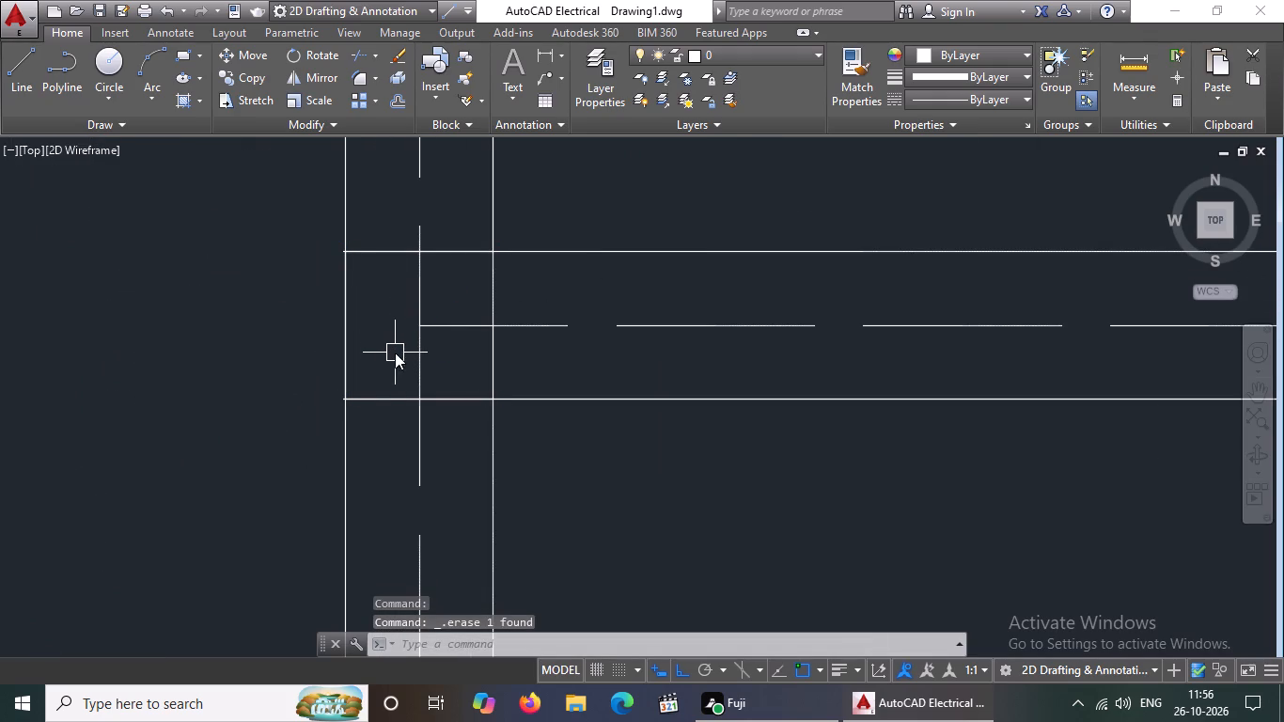
key("r")
key("Return")
key("Return")
left_click(417, 358)
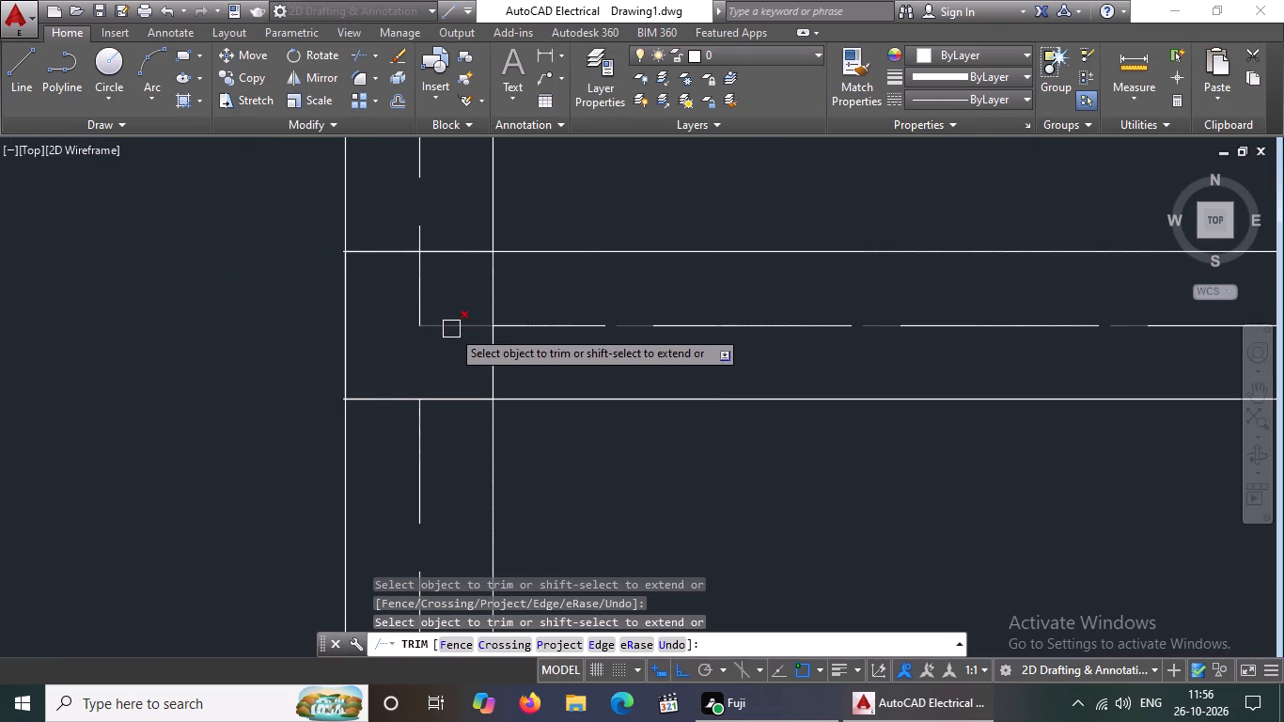
left_click(454, 325)
left_click(427, 322)
Trim the three centreline ends inside the column at the north end of the wall between the car porch and drawing room.
scroll(427, 323, "down", 4)
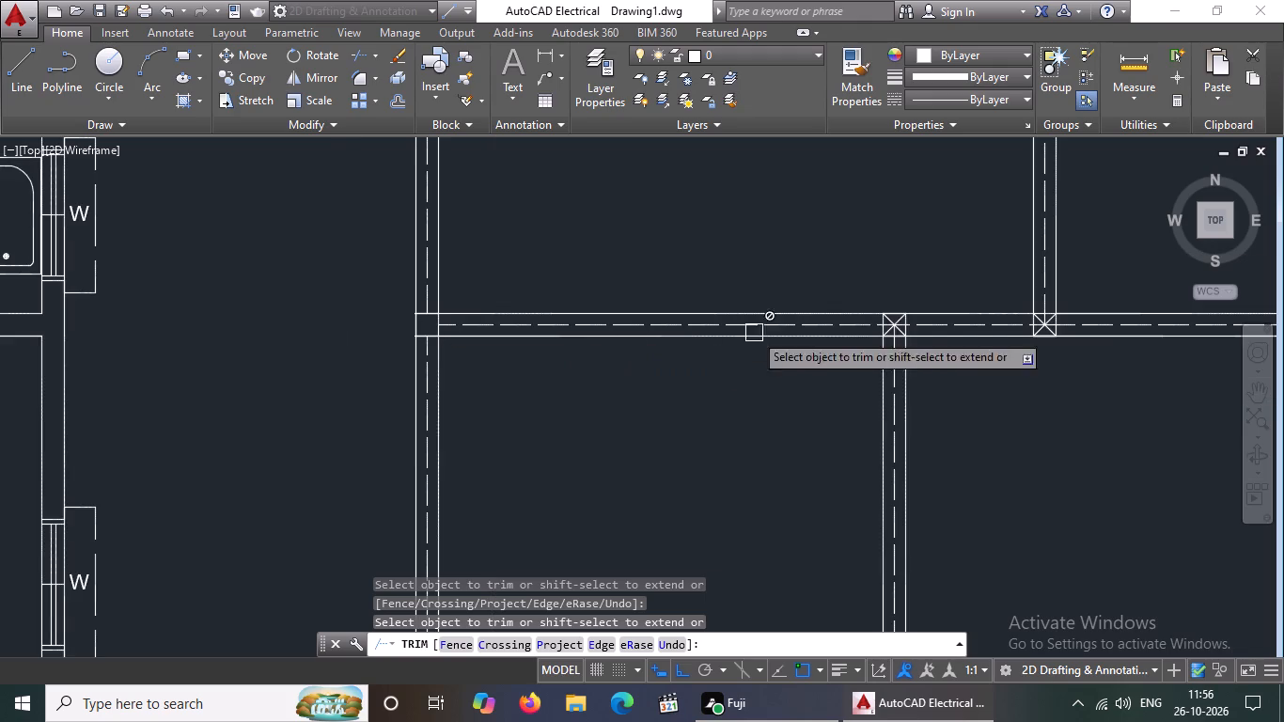
scroll(900, 331, "up", 4)
left_click(791, 283)
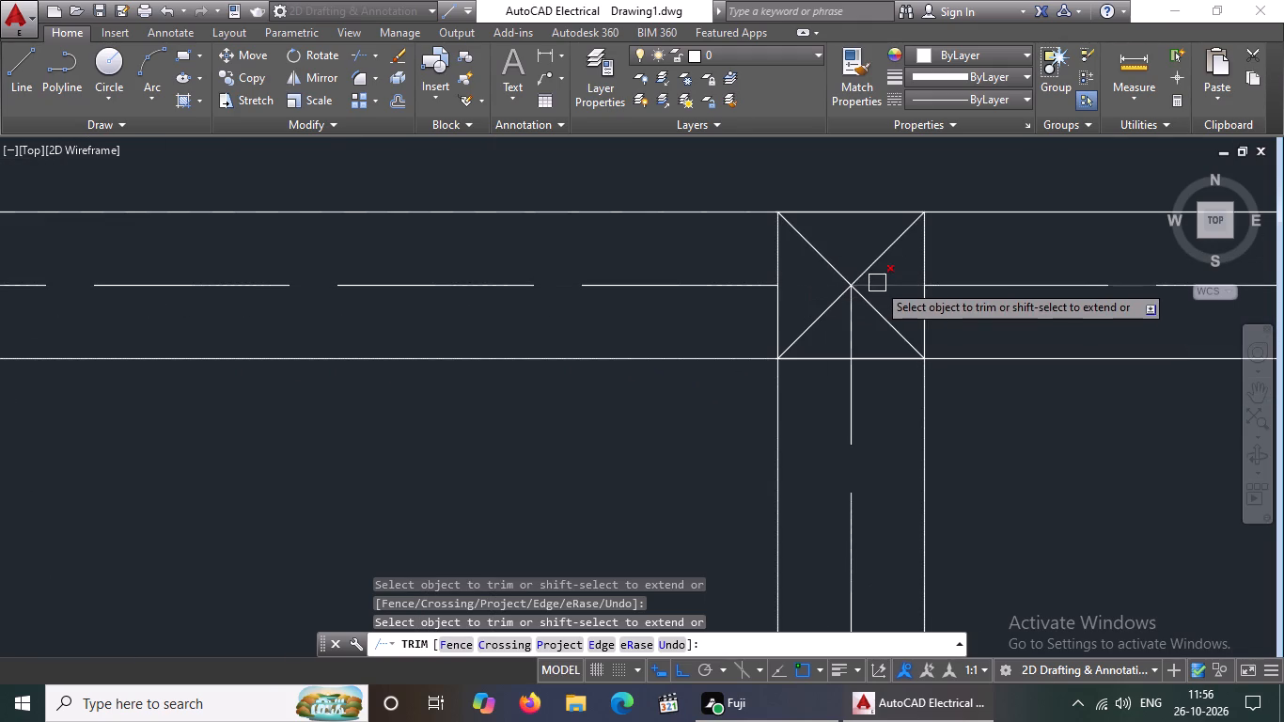
left_click(877, 283)
left_click(848, 331)
key("Escape")
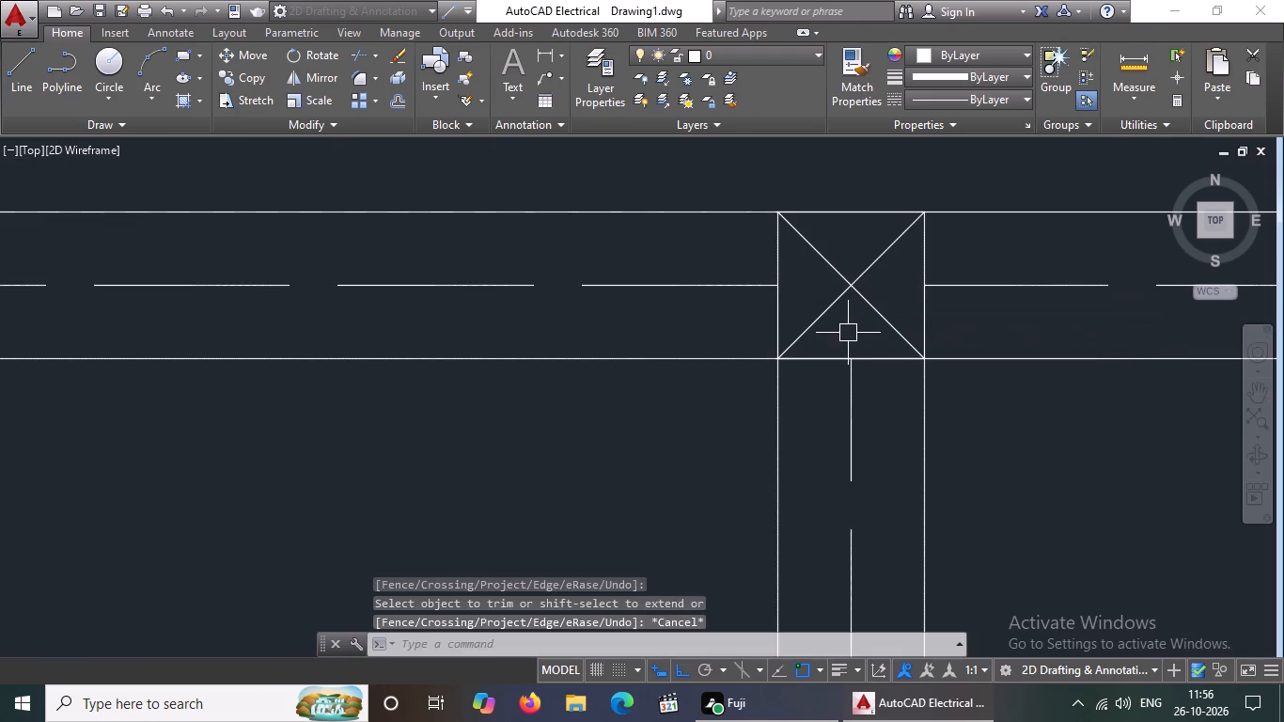
Erase both diagonals of the column at the north end of the wall between the car porch and drawing room.
scroll(889, 320, "down", 3)
scroll(889, 315, "up", 4)
left_click(854, 332)
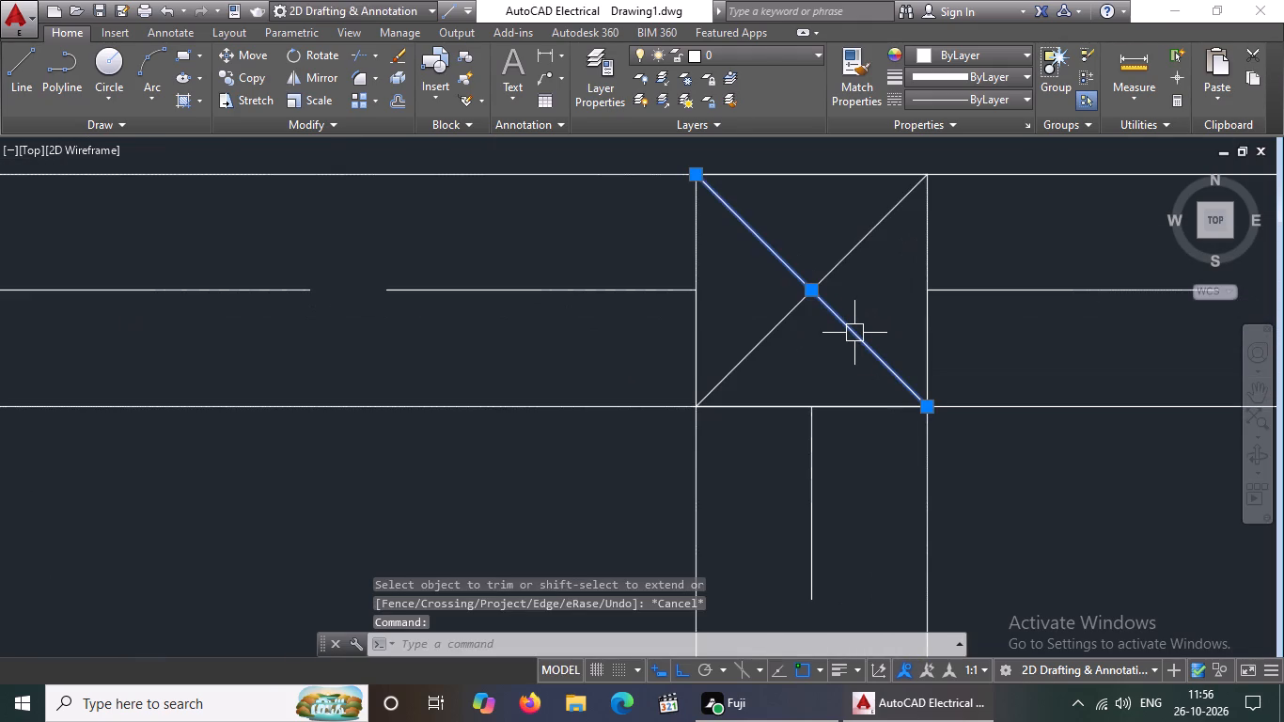
key("Delete")
scroll(782, 314, "down", 4)
scroll(790, 310, "up", 4)
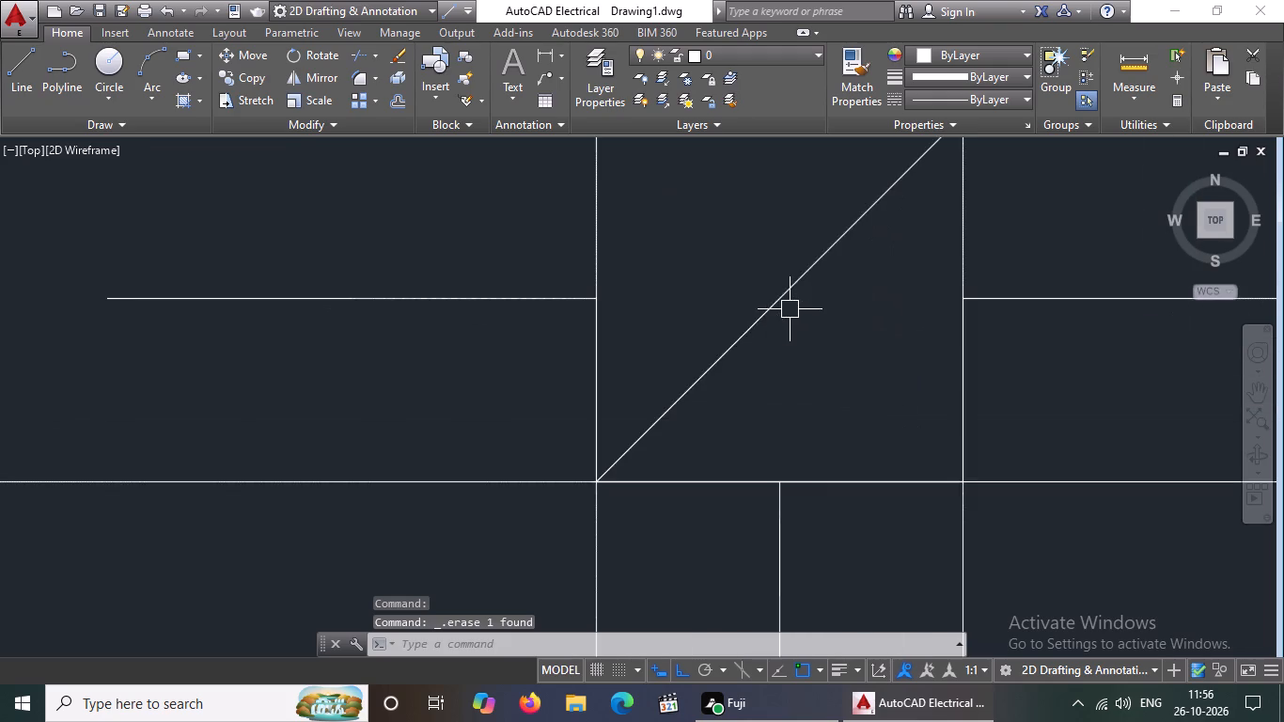
left_click(779, 299)
scroll(779, 300, "down", 3)
key("Delete")
Erase both diagonals of the column where the bath area's west wall meets the wall north of the drawing room.
scroll(784, 324, "down", 5)
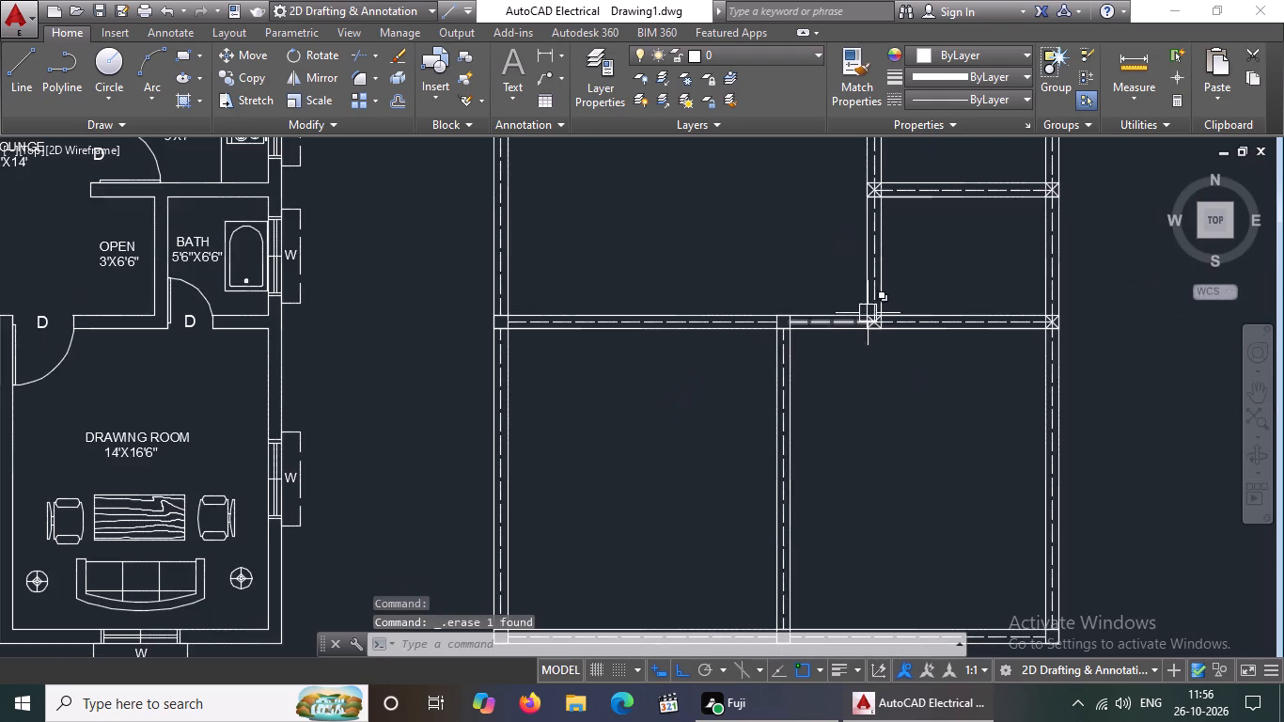
scroll(897, 313, "up", 4)
scroll(778, 344, "up", 2)
left_click(751, 327)
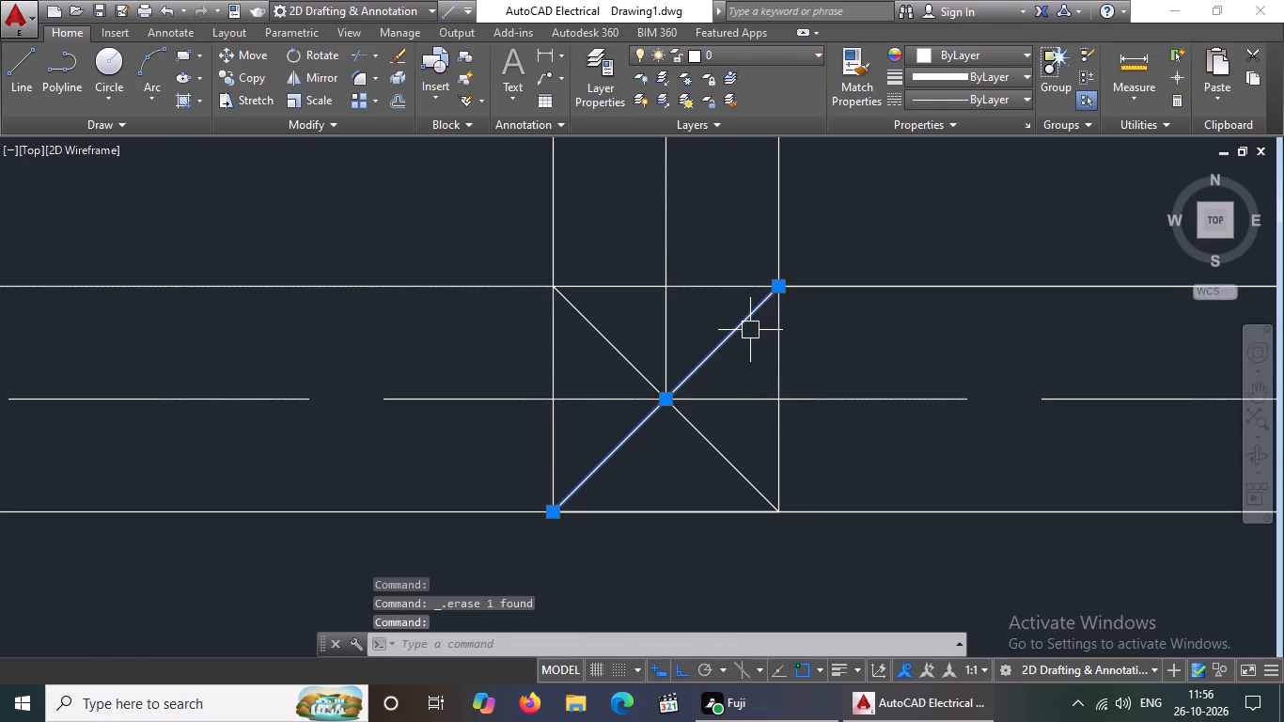
key("Delete")
scroll(743, 338, "down", 5)
scroll(720, 337, "up", 4)
left_click(780, 343)
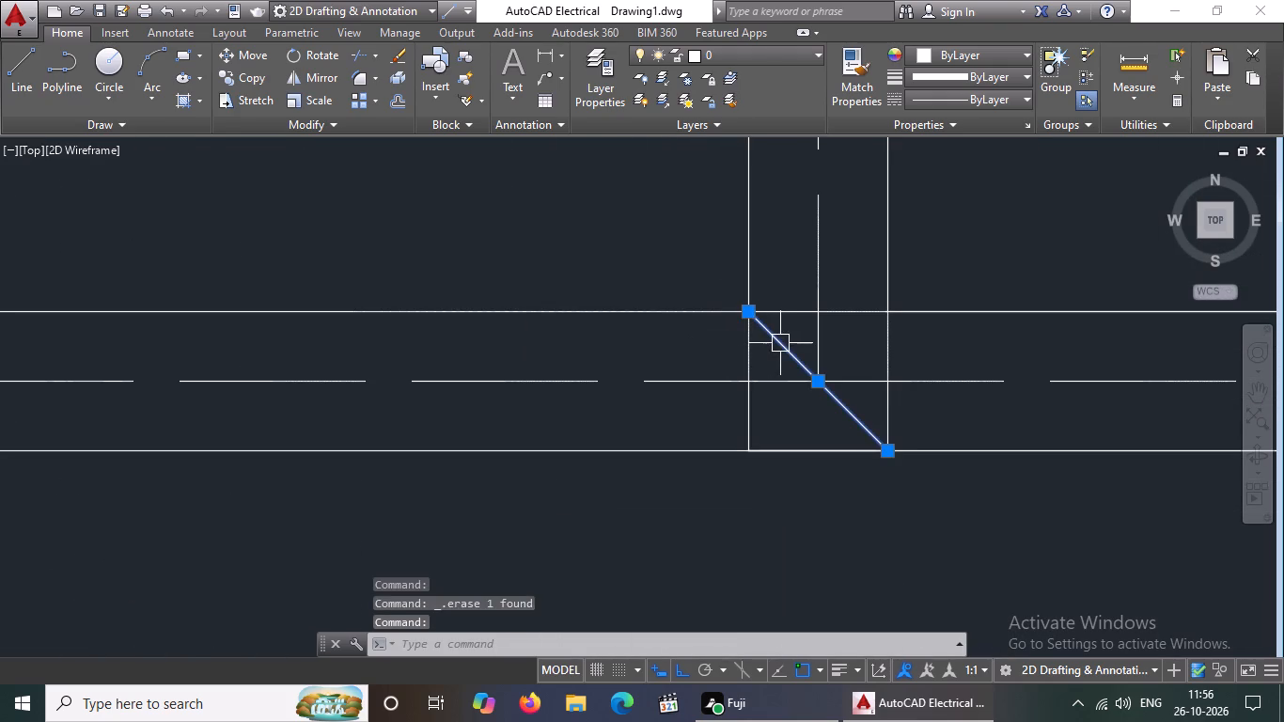
key("Delete")
Trim the three centreline ends inside the column where the bath area's west wall meets the wall north of the drawing room.
key("t")
key("r")
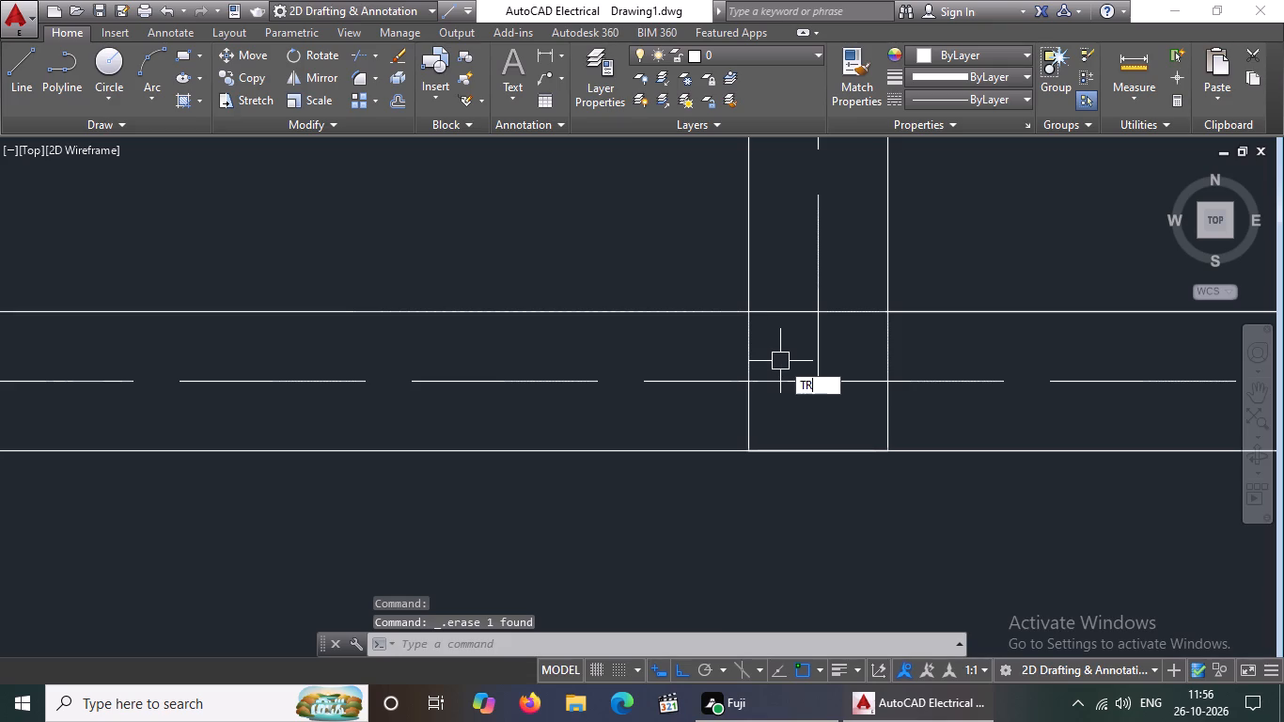
key("Return")
key("Return")
left_click(785, 385)
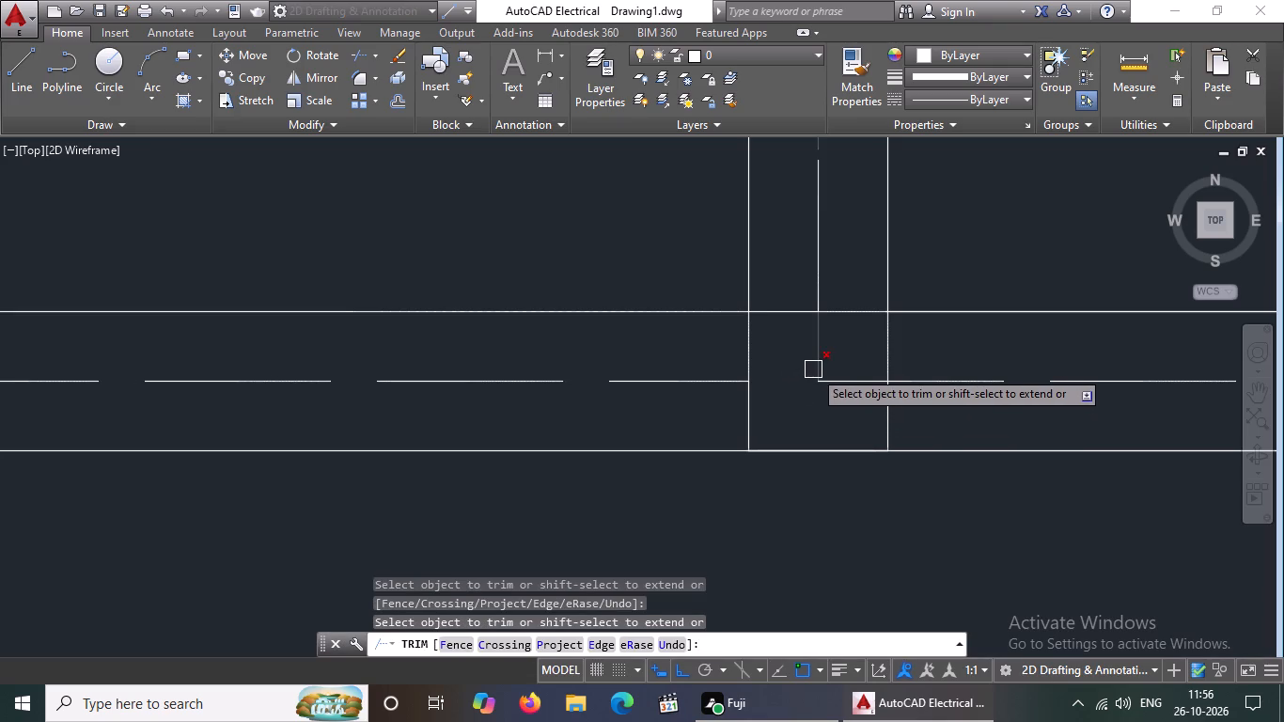
left_click(813, 369)
left_click(821, 379)
scroll(822, 384, "down", 4)
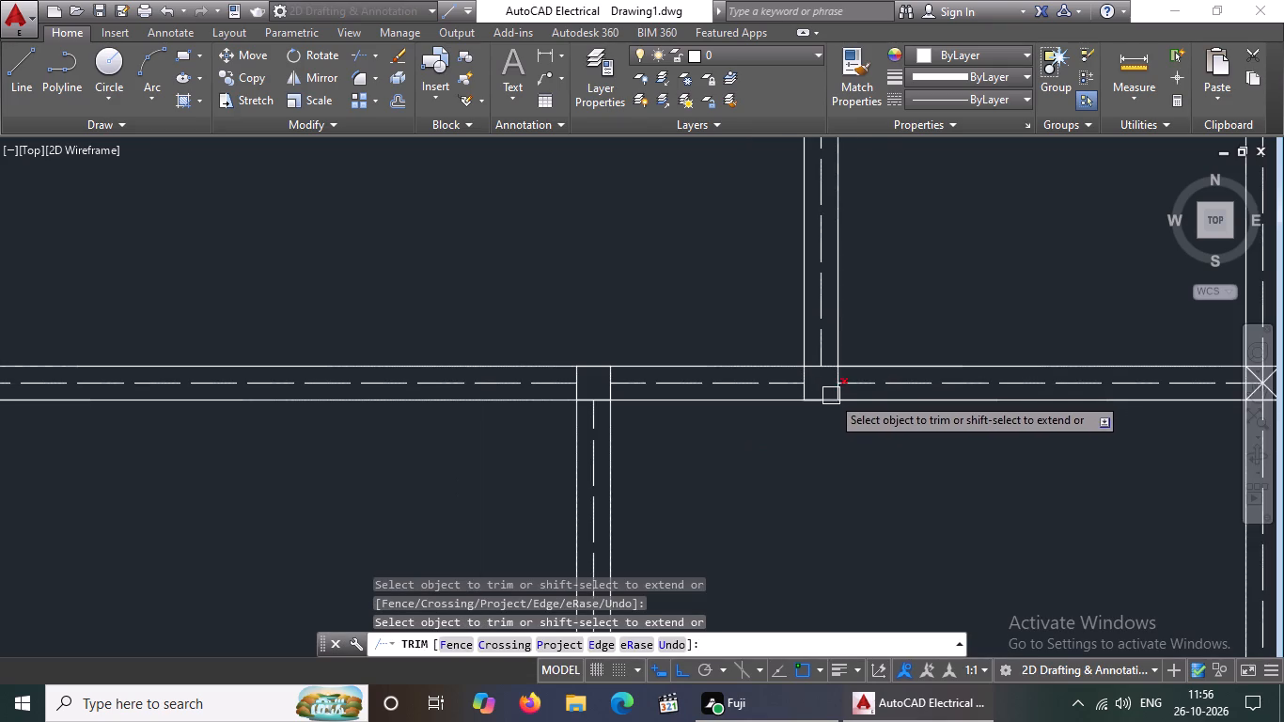
key("Escape")
Erase both diagonals of the east wall column at the drawing room's north-east corner.
scroll(831, 398, "down", 5)
scroll(927, 397, "up", 7)
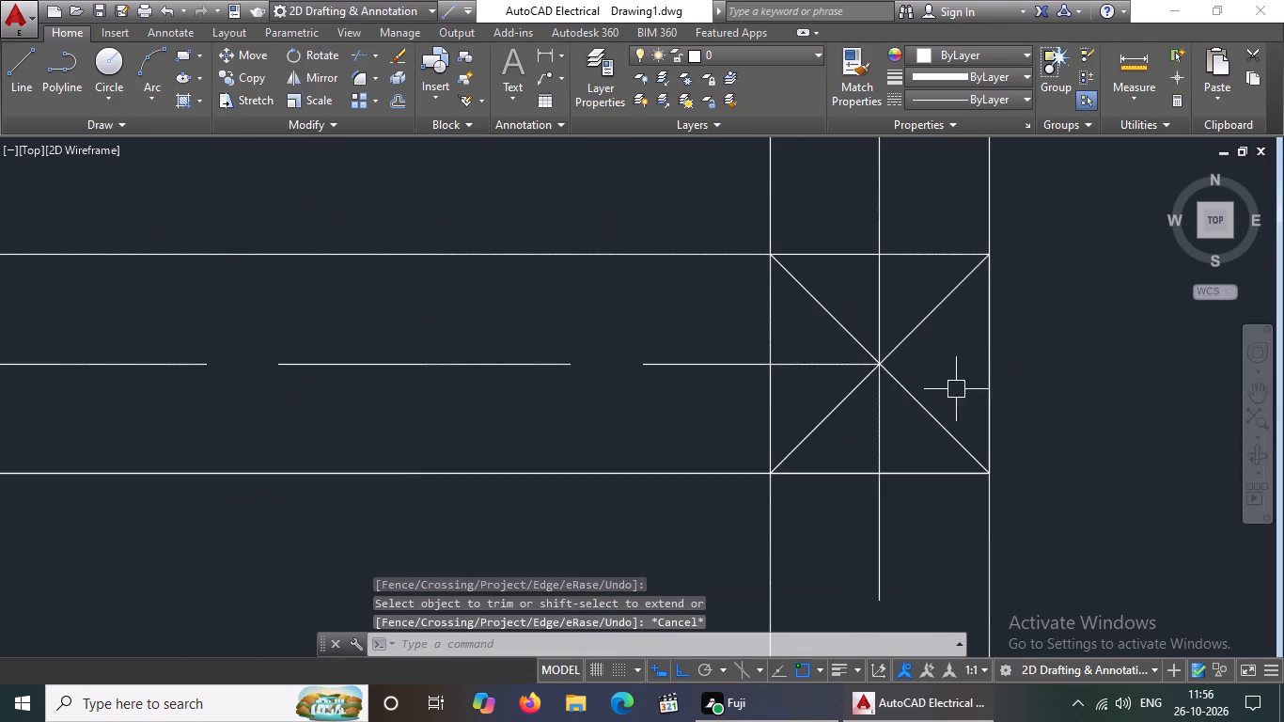
left_click(931, 412)
key("Delete")
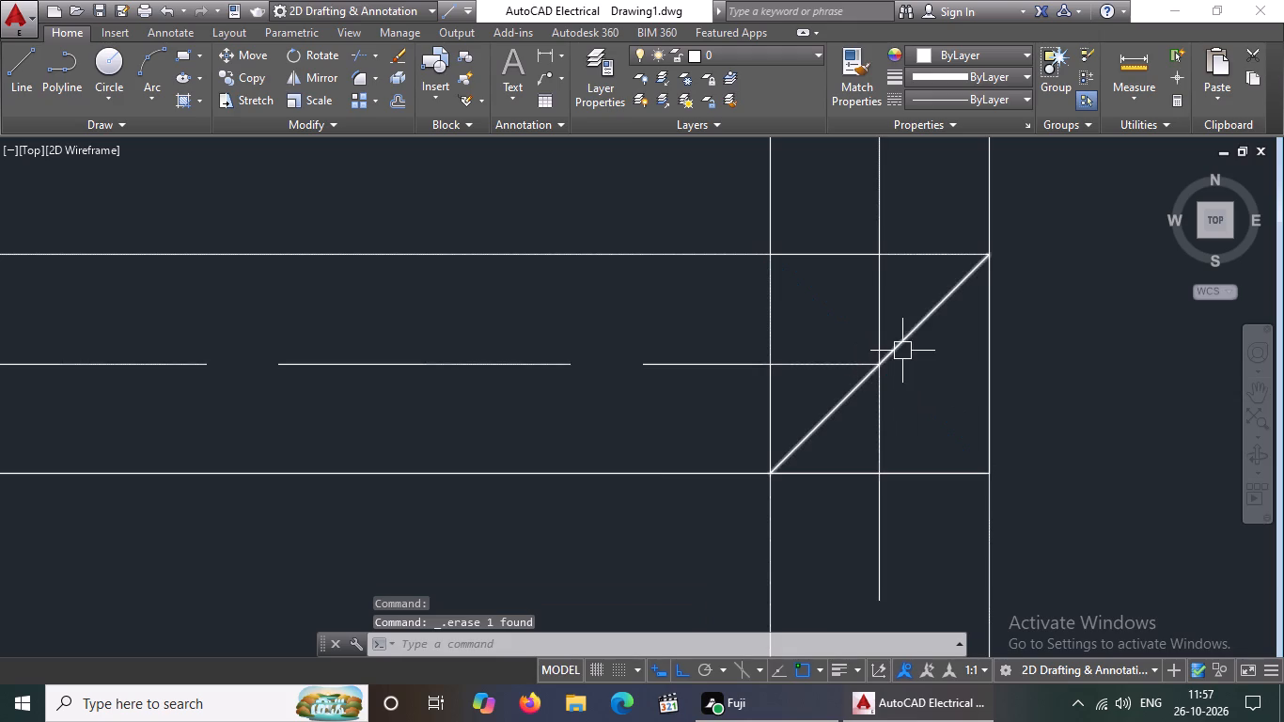
left_click(904, 342)
key("Delete")
Trim the three centreline ends inside the east wall column at the drawing room's north-east corner.
type("TR")
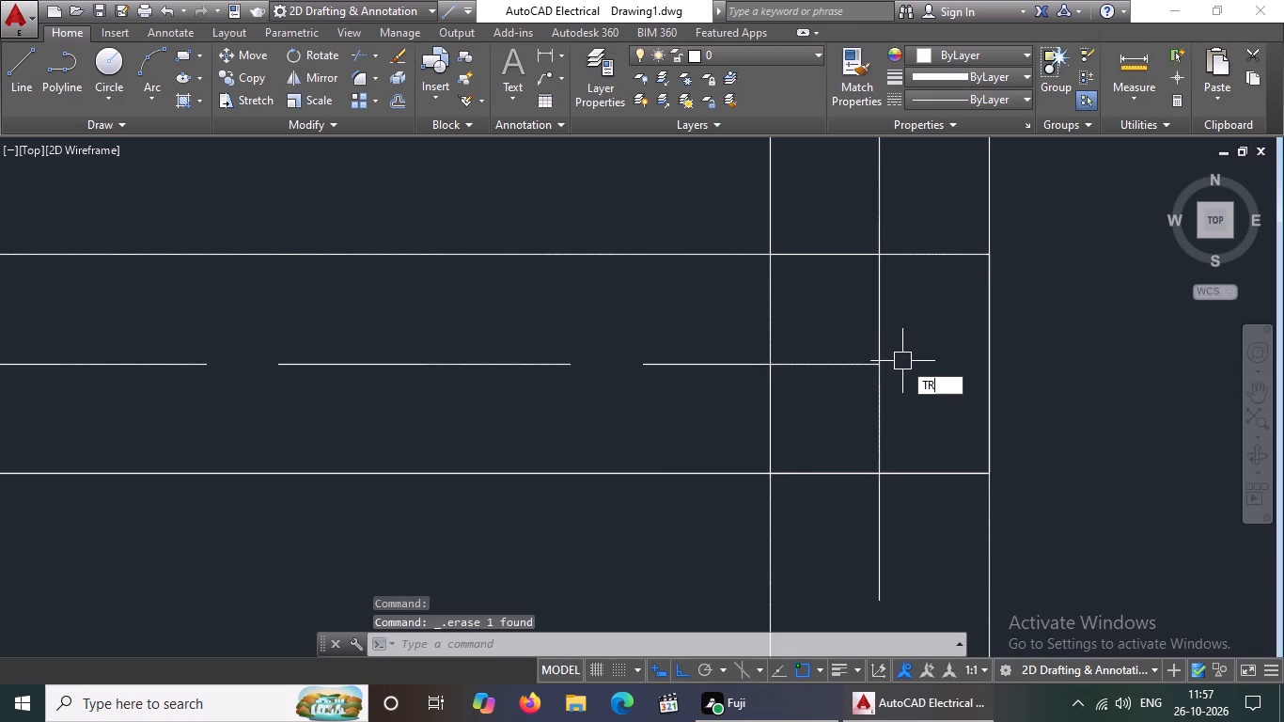
key("Return")
key("Return")
left_click(880, 388)
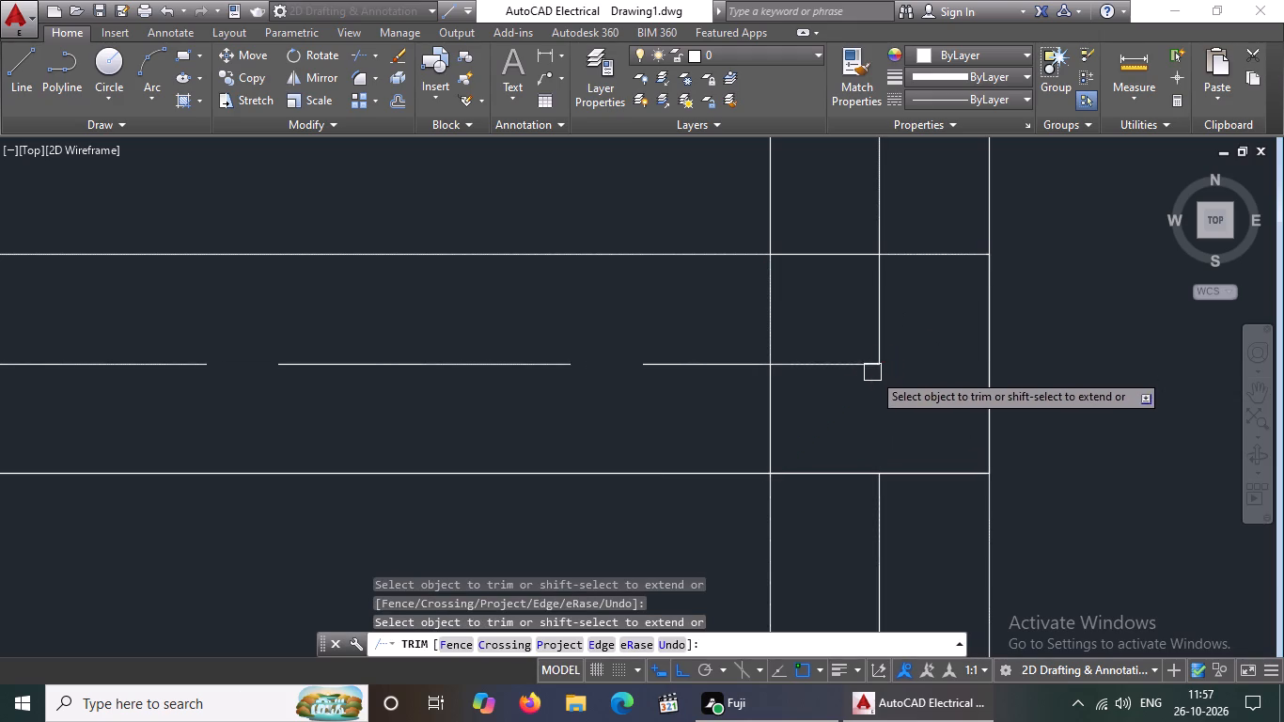
left_click(872, 371)
left_click(874, 352)
scroll(883, 370, "down", 8)
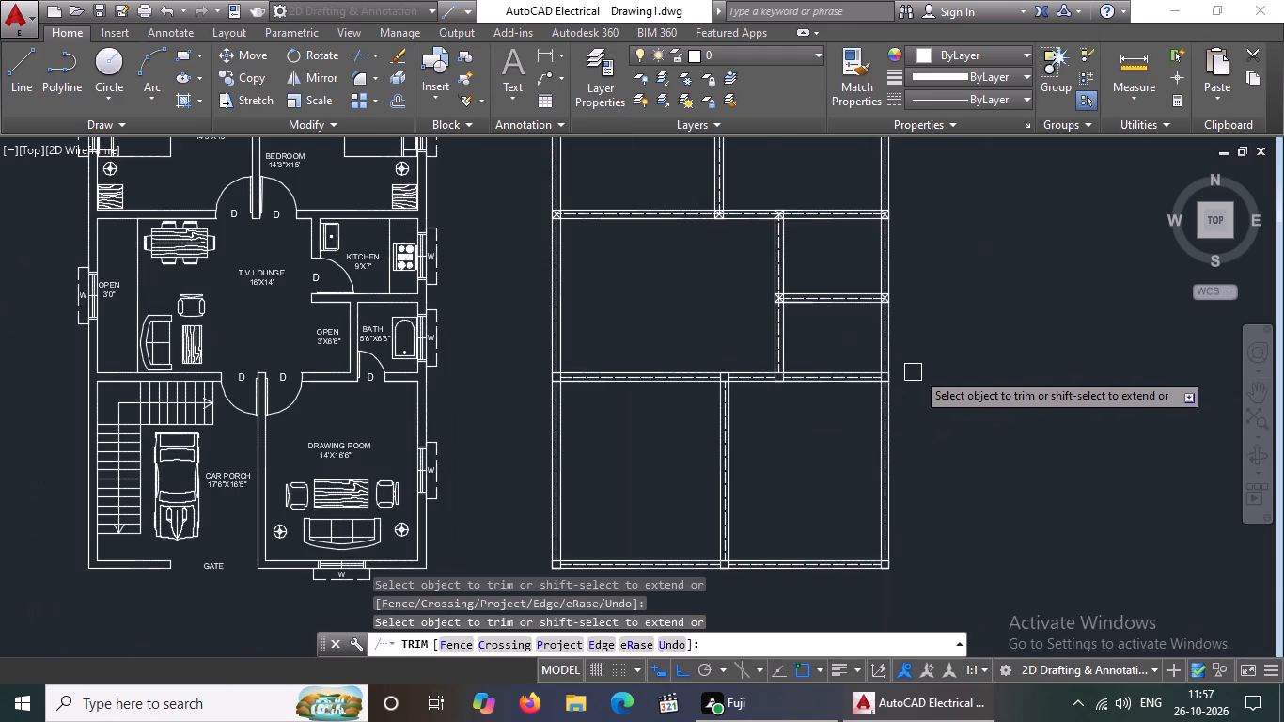
key("Escape")
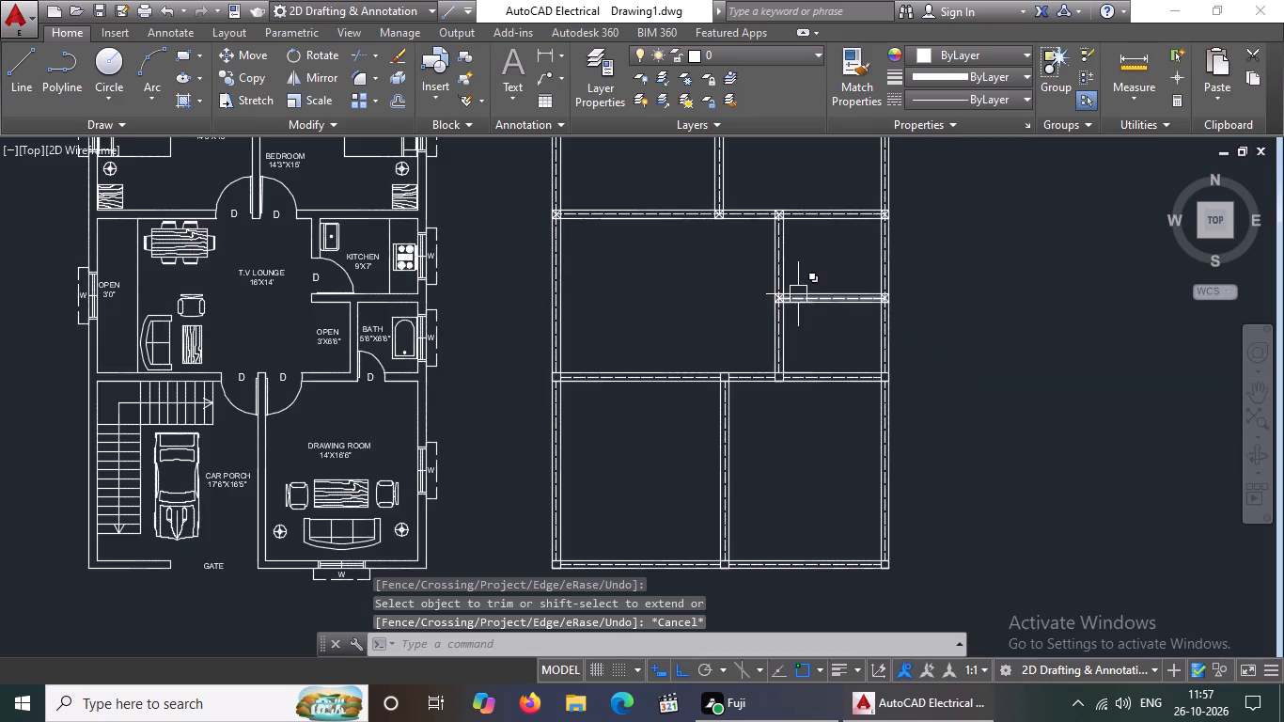
Erase both diagonals of the column at the west end of the wall between the kitchen and bath area.
scroll(798, 294, "up", 5)
left_click(656, 338)
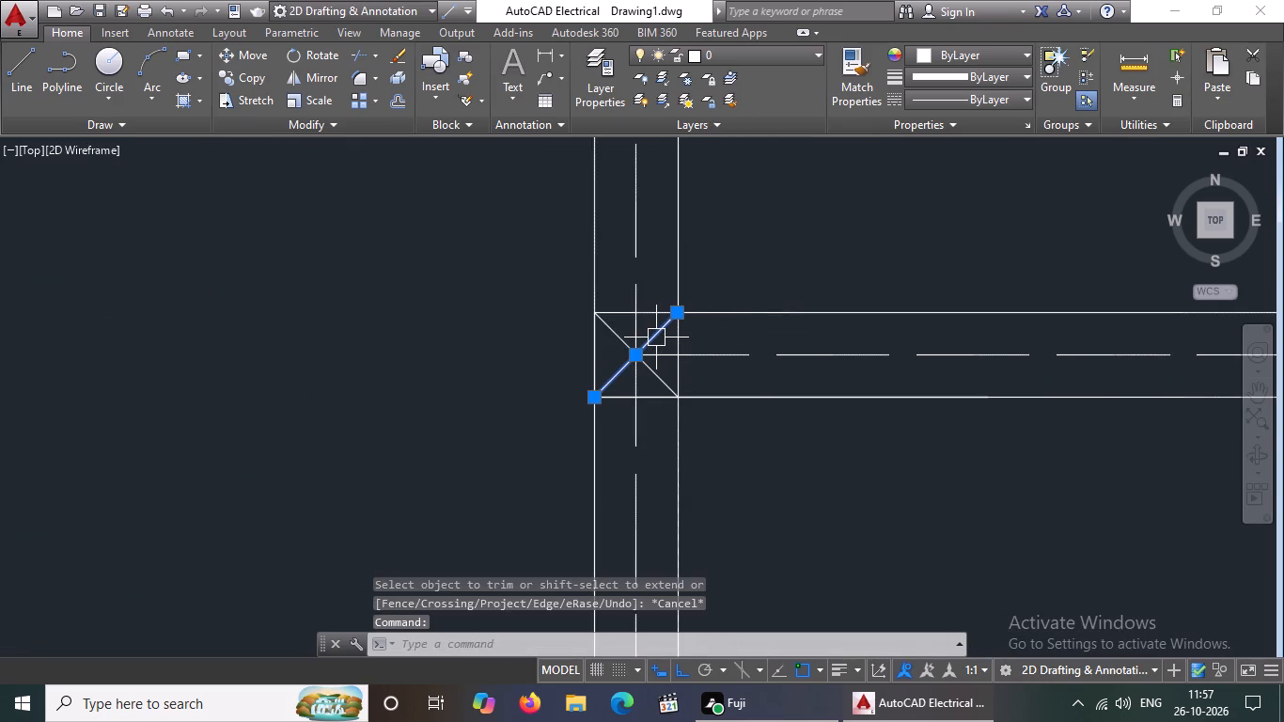
key("Delete")
left_click(607, 337)
key("Delete")
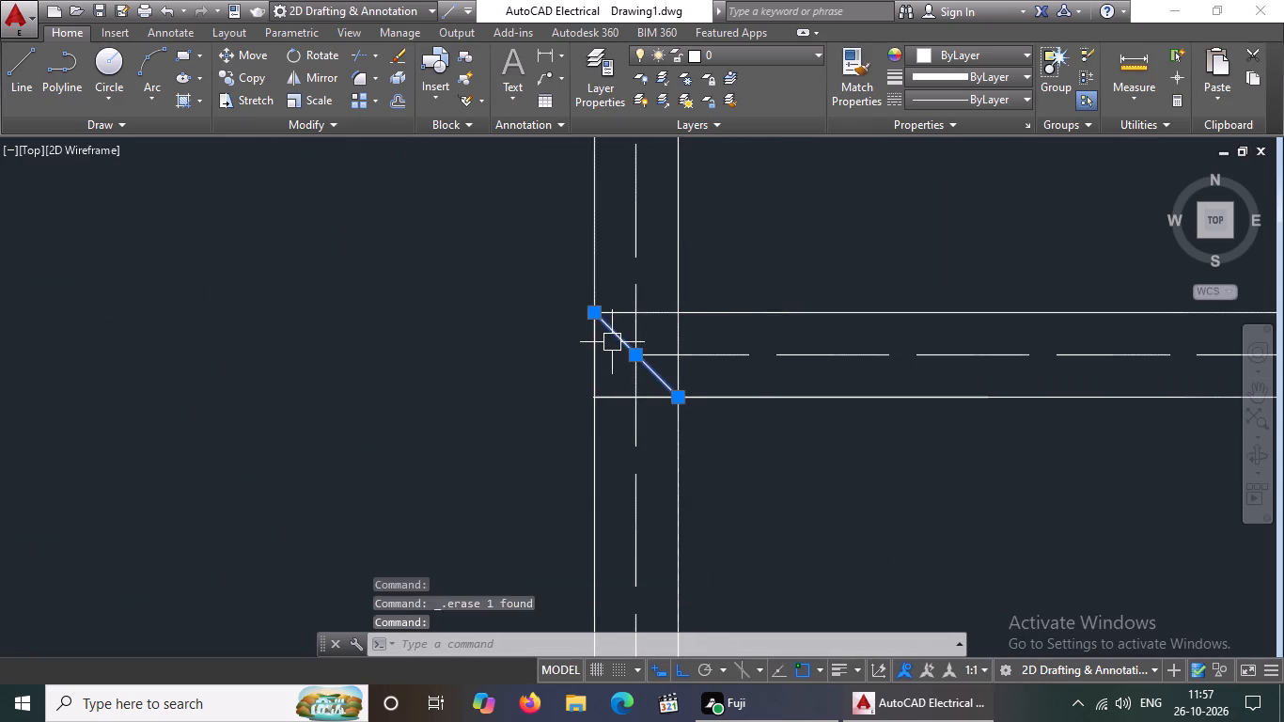
Trim the three centreline ends inside the column at the west end of the wall between the kitchen and bath area.
type("TR")
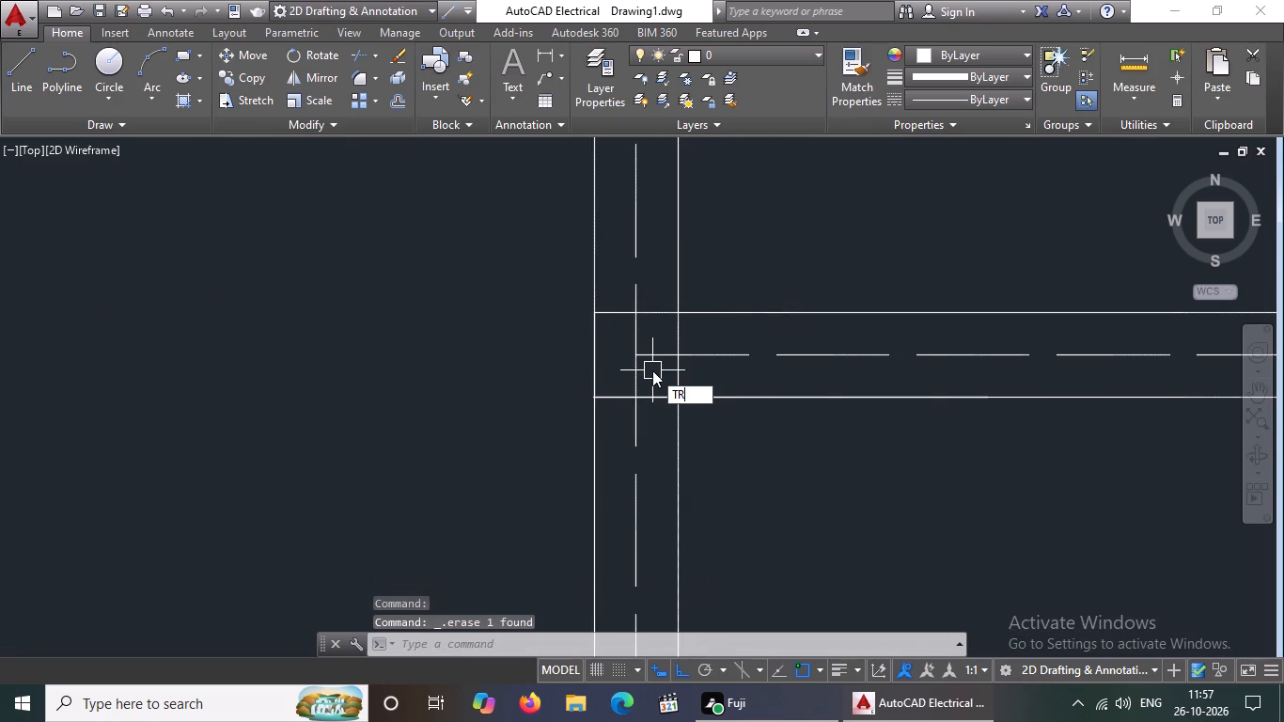
key("Return")
key("Return")
left_click(662, 357)
left_click(643, 378)
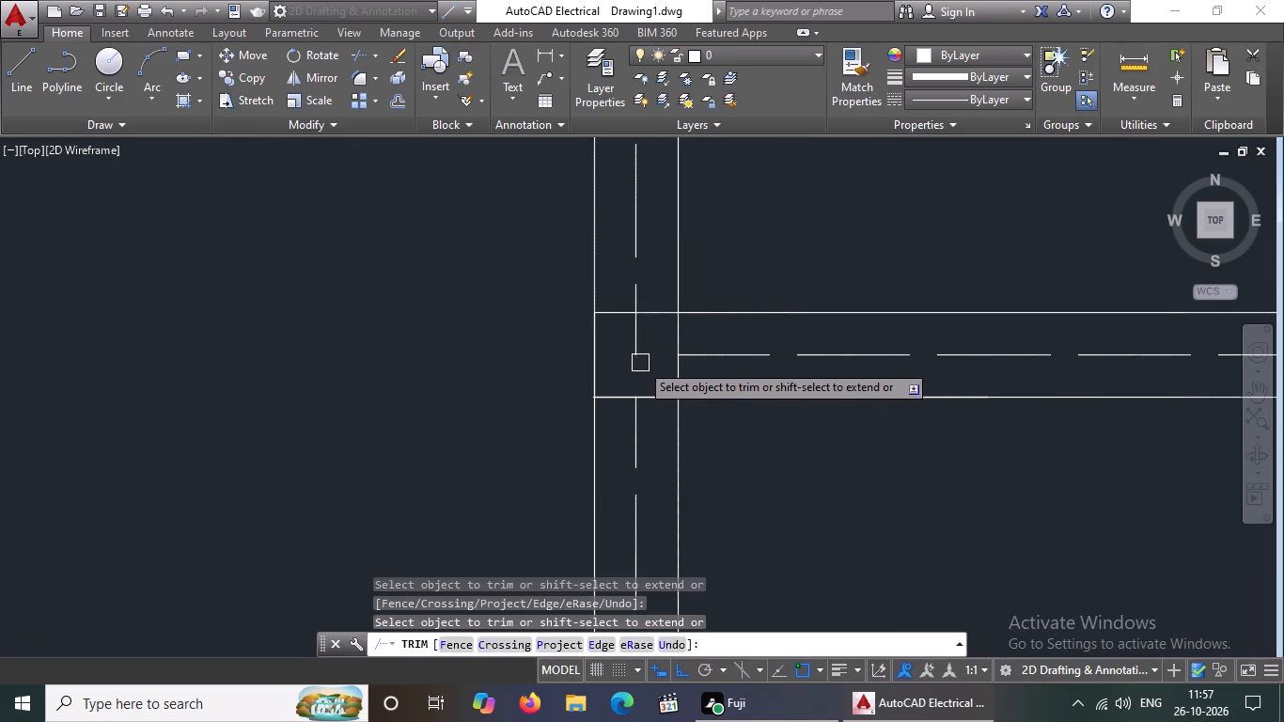
left_click(640, 361)
scroll(640, 360, "down", 4)
key("Escape")
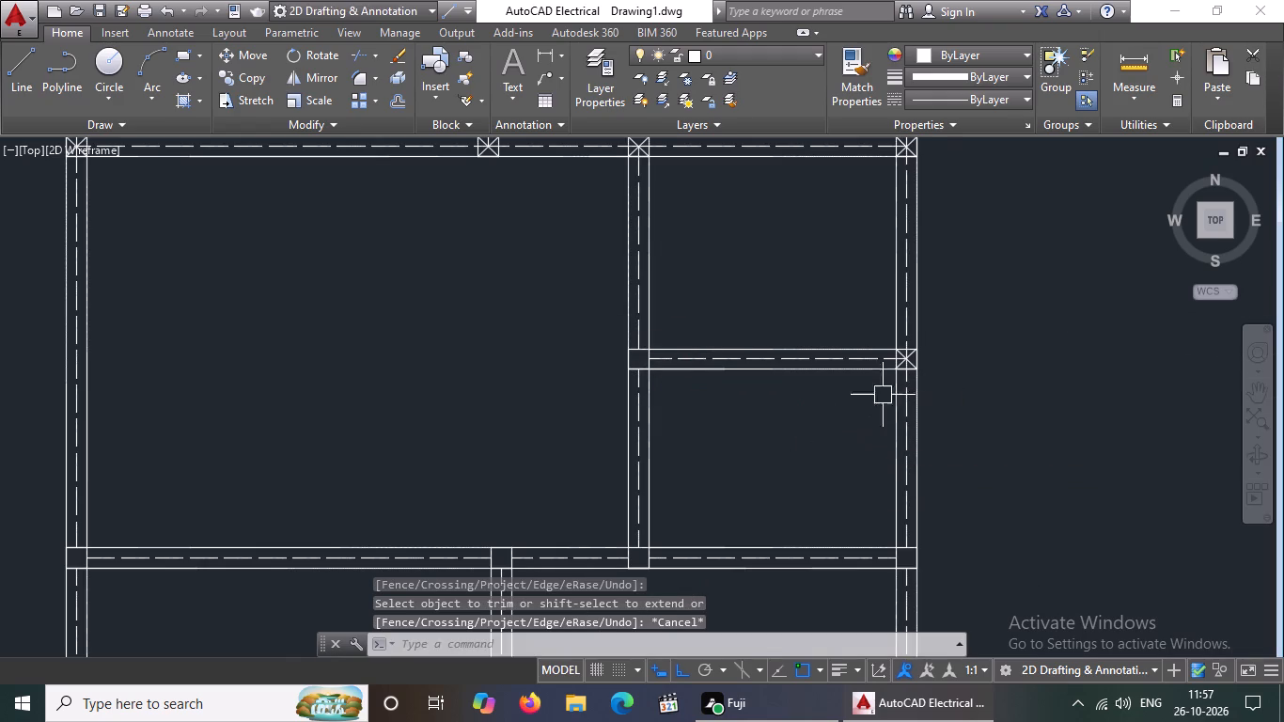
Erase both diagonals of the east wall column at the end of the wall between the kitchen and bath area.
scroll(894, 385, "up", 2)
scroll(948, 299, "up", 2)
left_click(900, 366)
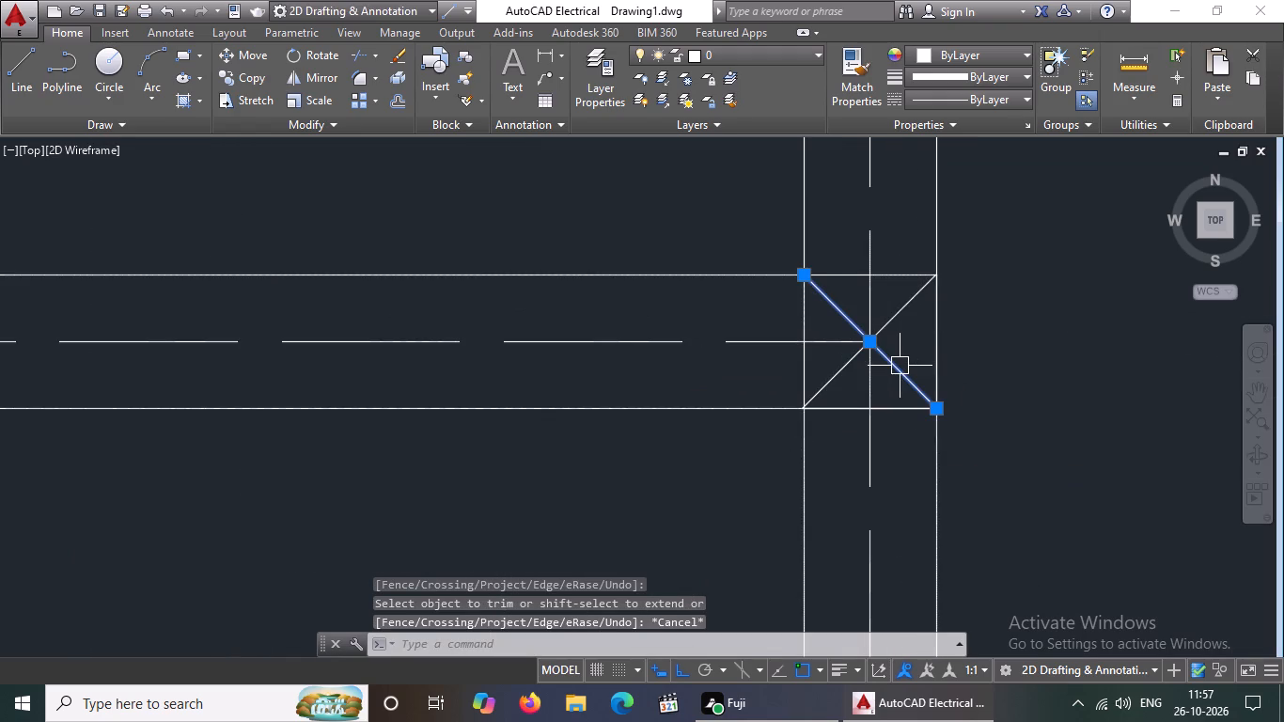
key("Delete")
left_click(885, 312)
key("Delete")
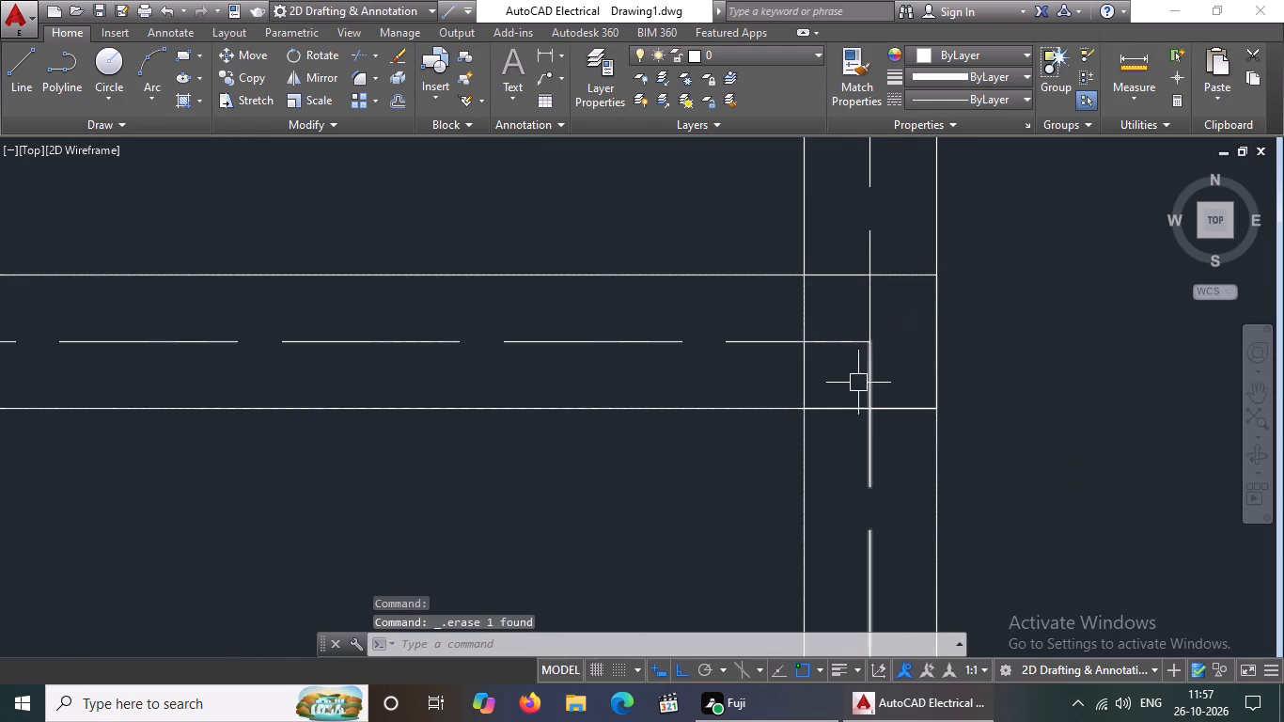
Trim the three centreline ends inside the east wall column at the end of the wall between the kitchen and bath area.
type("TR")
key("Return")
key("Return")
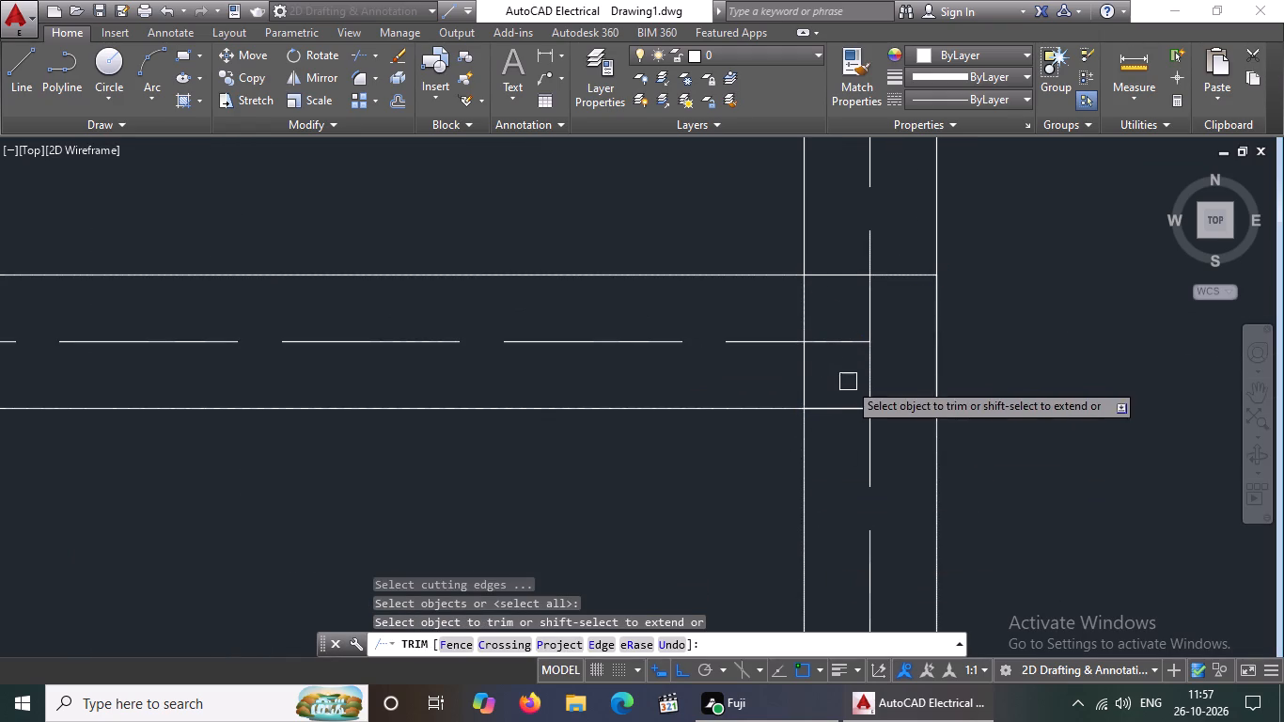
left_click(872, 375)
left_click(853, 350)
left_click(872, 330)
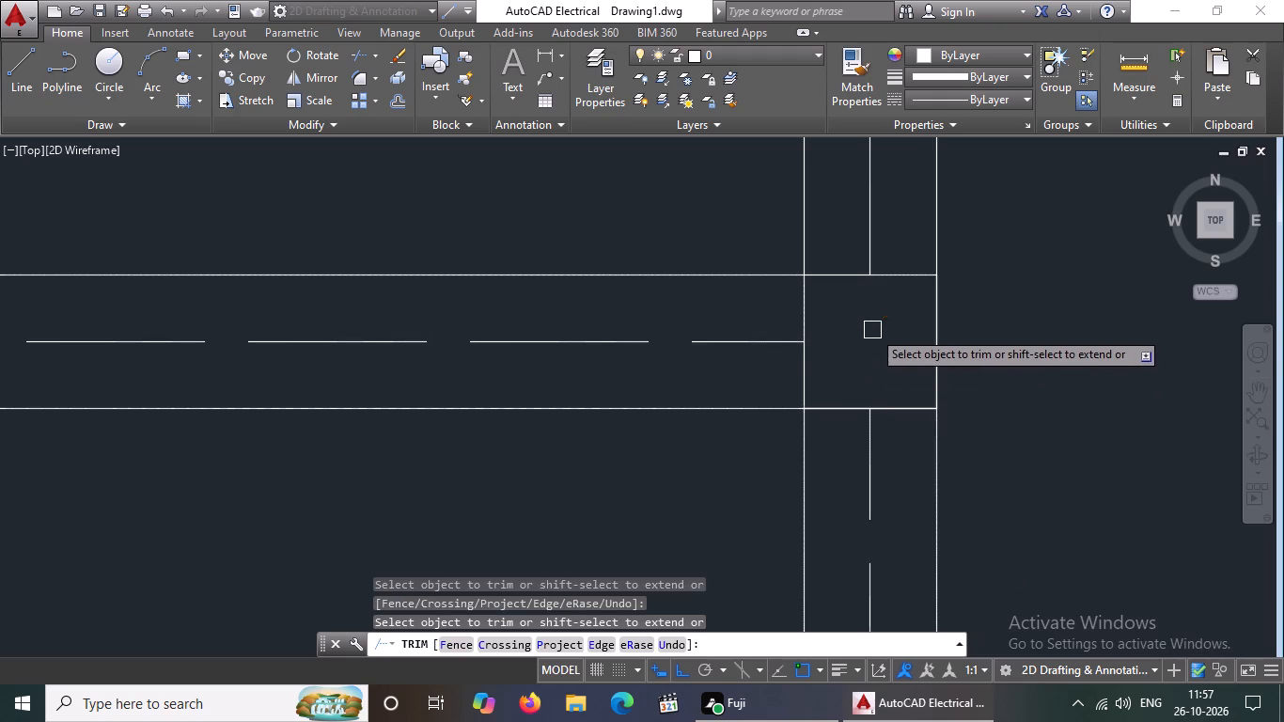
Trim the three centreline ends inside the east wall column at the kitchen's north-east corner.
scroll(860, 365, "down", 8)
scroll(904, 378, "up", 3)
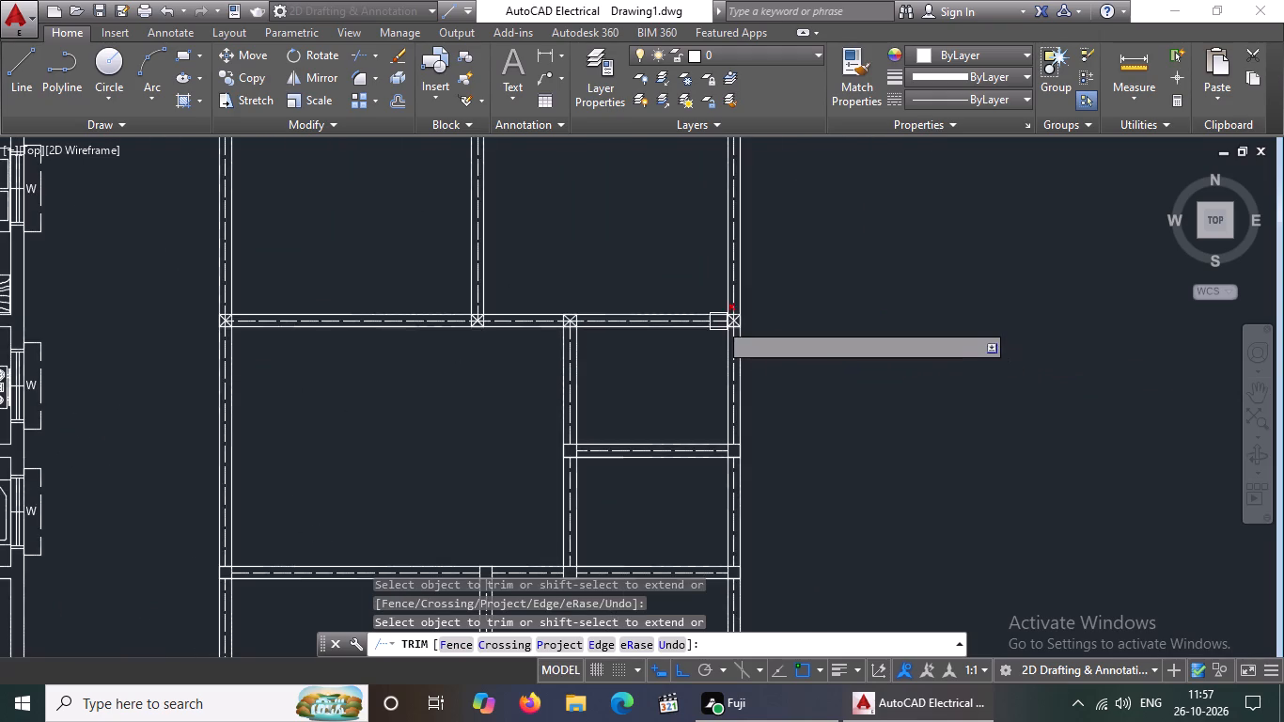
scroll(718, 322, "up", 5)
left_click(770, 336)
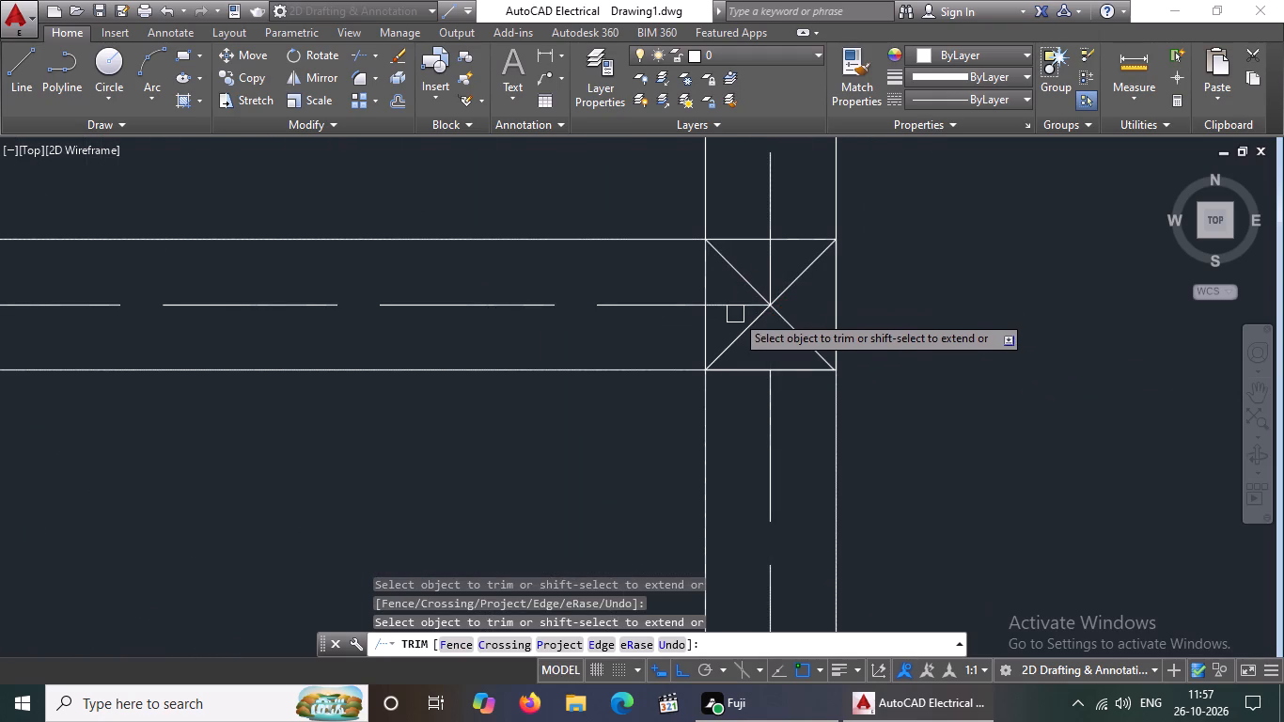
left_click(736, 304)
left_click(771, 281)
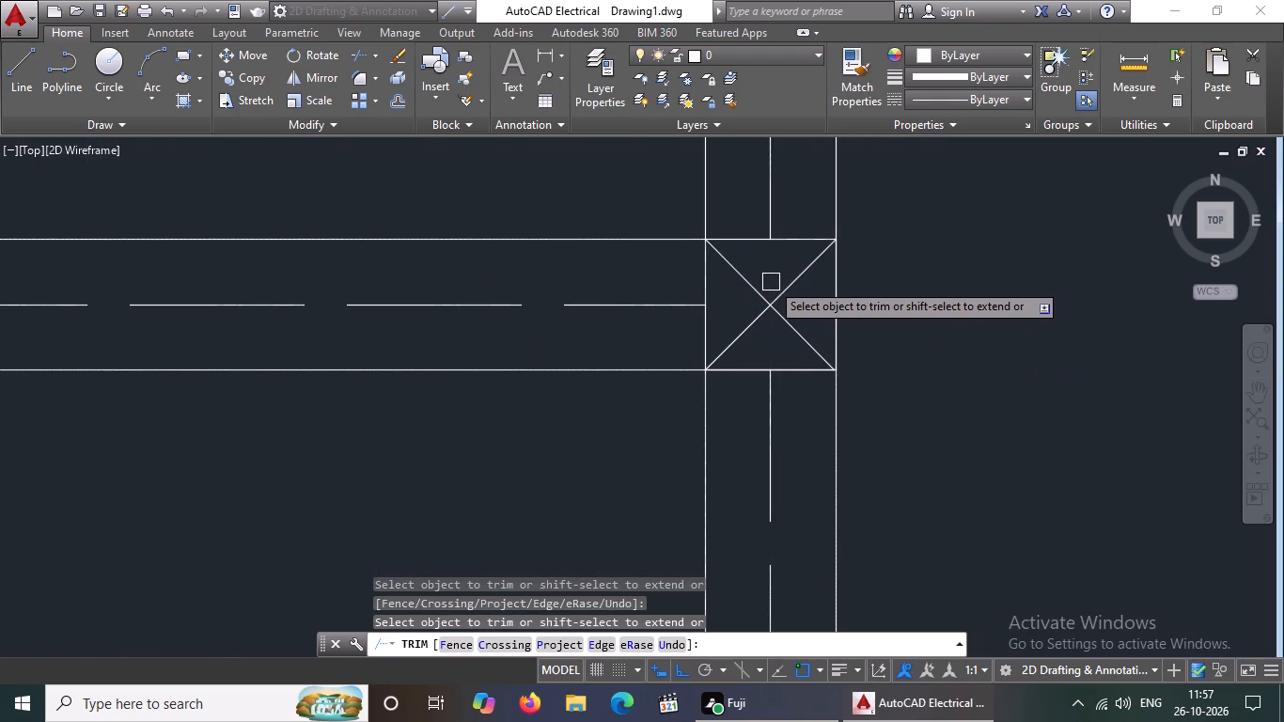
key("Escape")
type("TR")
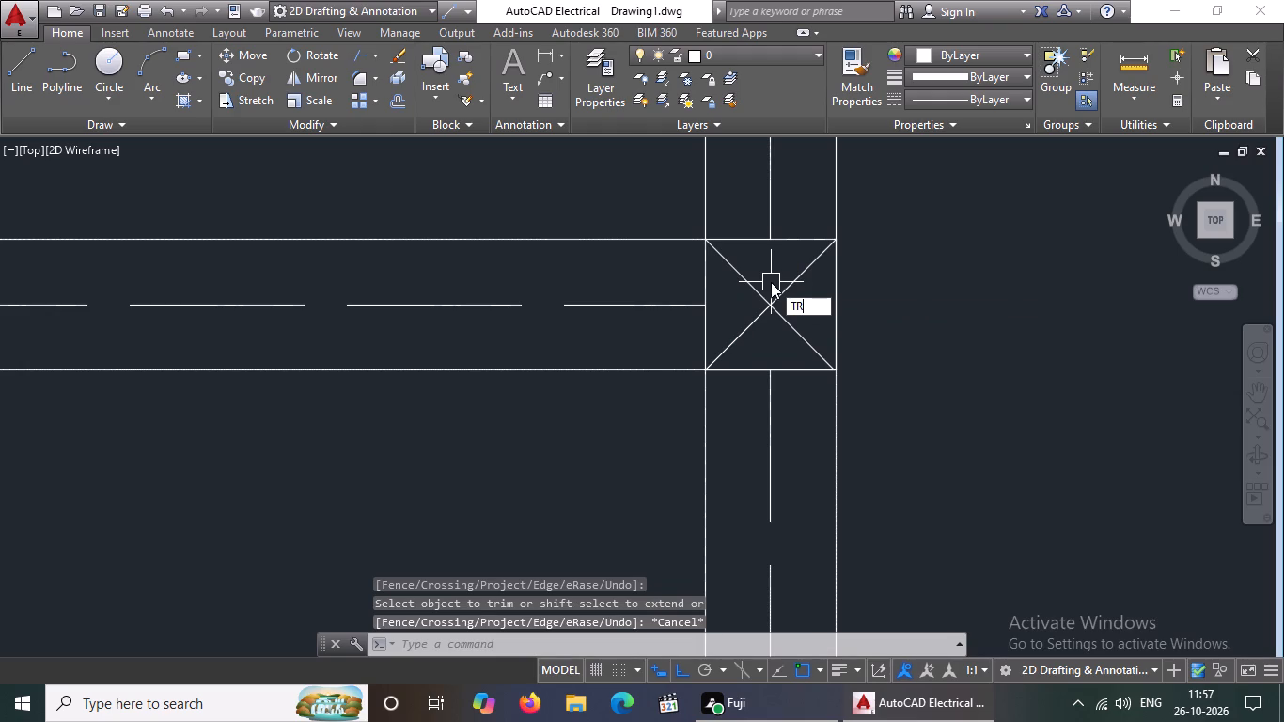
key("Escape")
Erase both diagonals of the east wall column at the kitchen's north-east corner.
left_click(748, 329)
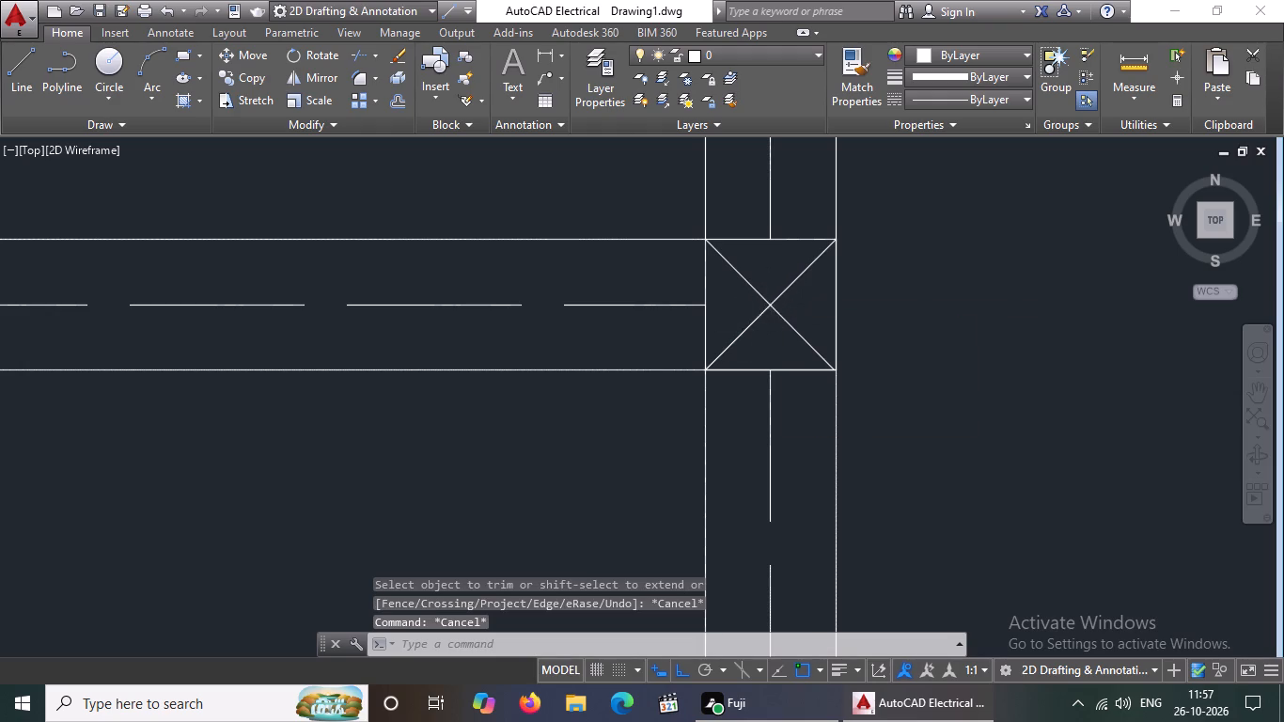
key("Delete")
left_click(758, 290)
key("Delete")
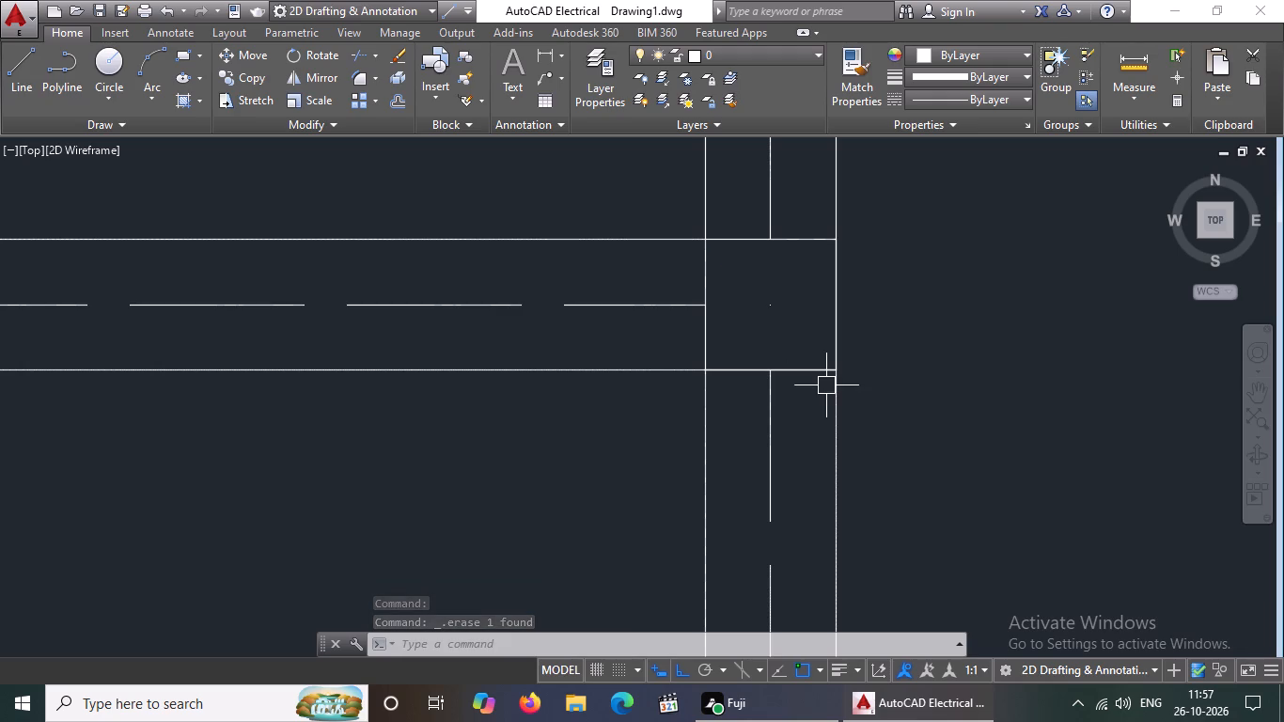
Erase both diagonals of the column where the kitchen's west wall meets the wall south of the bedrooms.
scroll(757, 410, "down", 4)
scroll(488, 378, "up", 2)
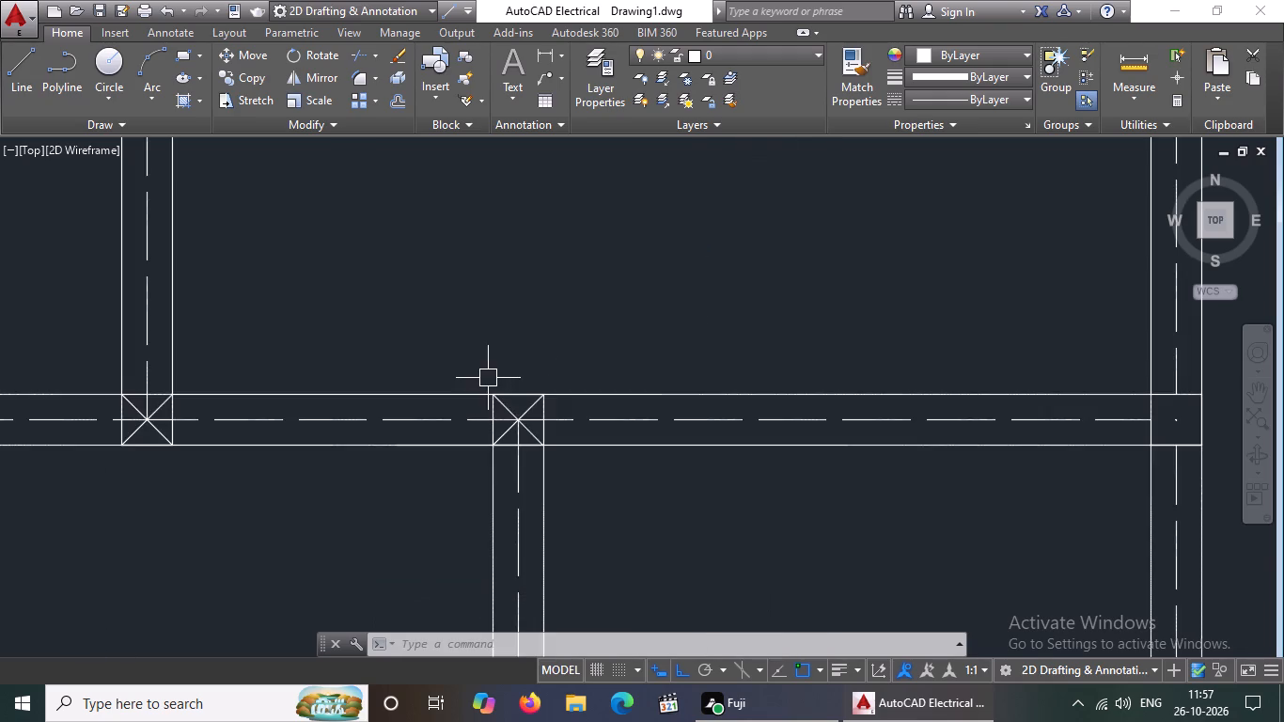
scroll(495, 413, "up", 3)
left_click(534, 416)
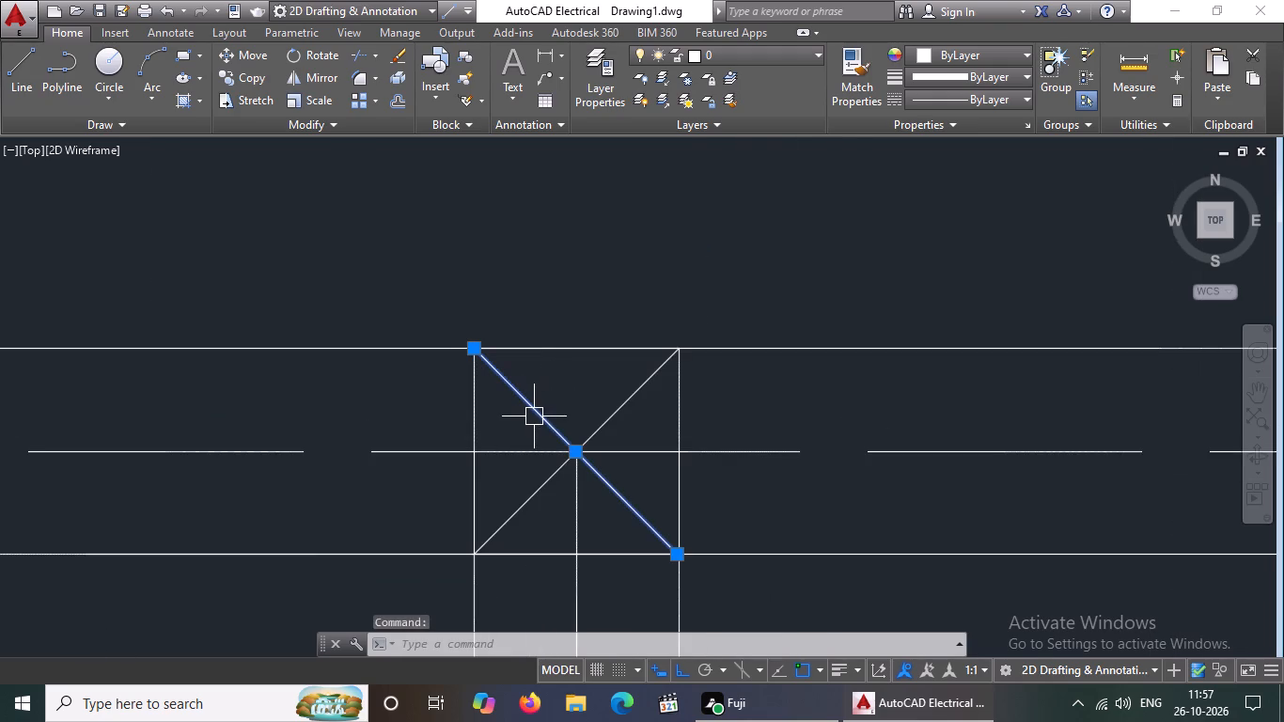
key("Delete")
left_click(619, 397)
key("Delete")
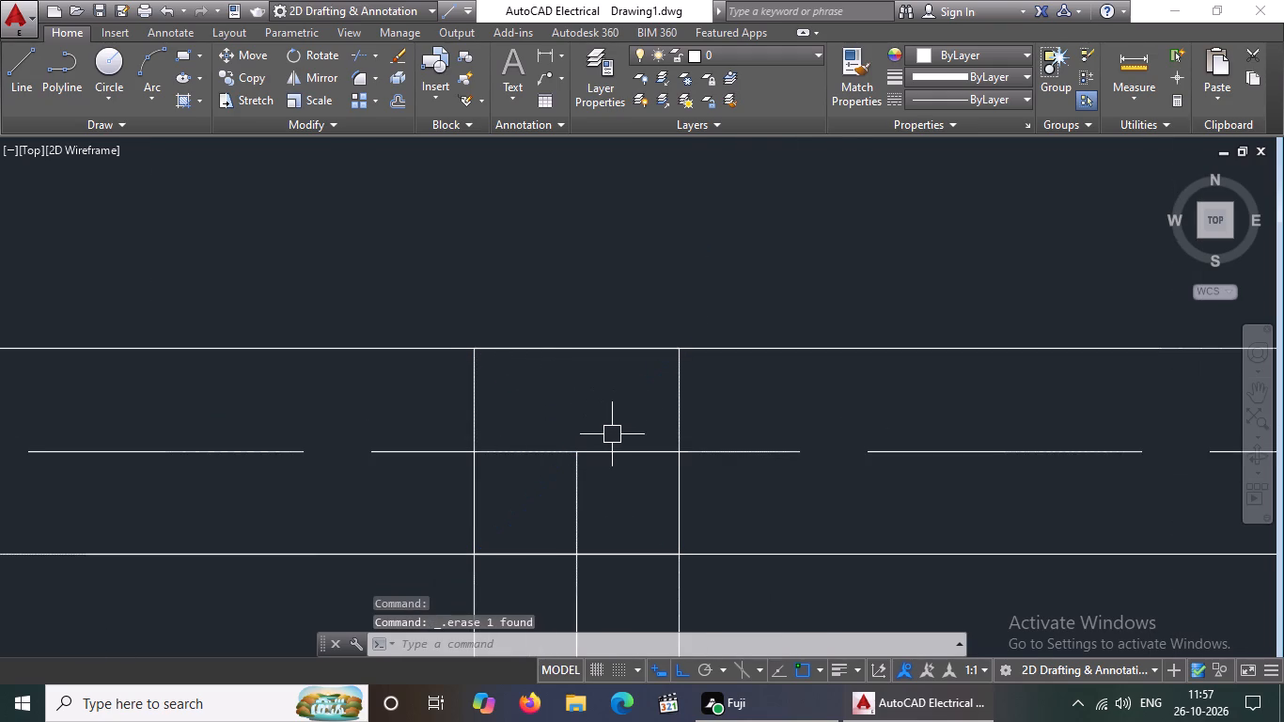
key("Escape")
Trim the three centreline ends inside the column where the kitchen's west wall meets the wall south of the bedrooms.
type("TR")
key("Return")
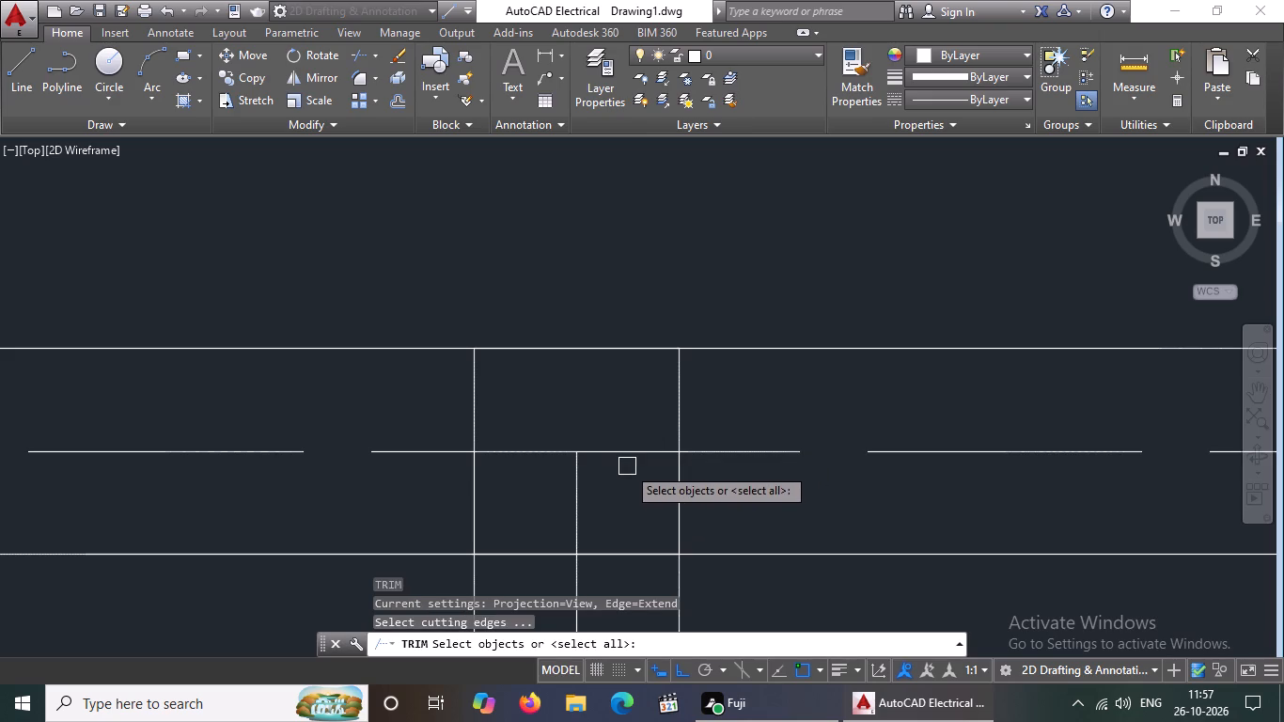
key("Return")
left_click(650, 452)
left_click(552, 451)
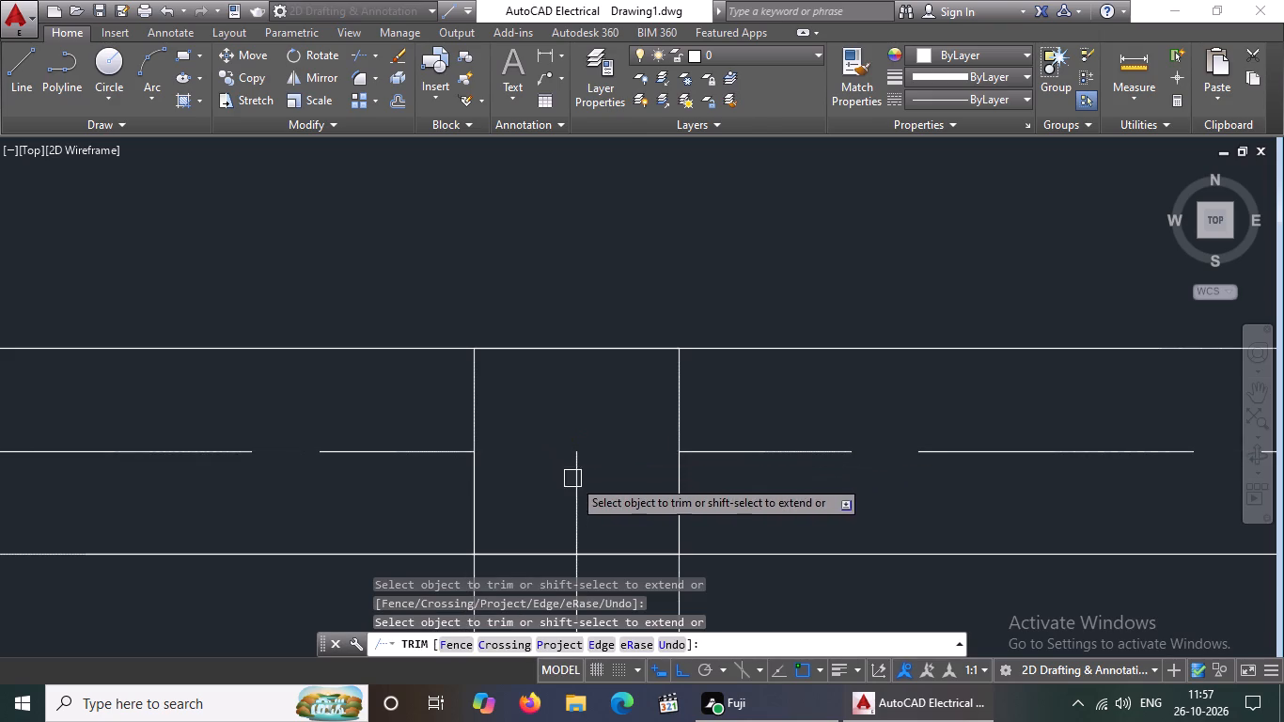
left_click(581, 495)
scroll(607, 467, "down", 4)
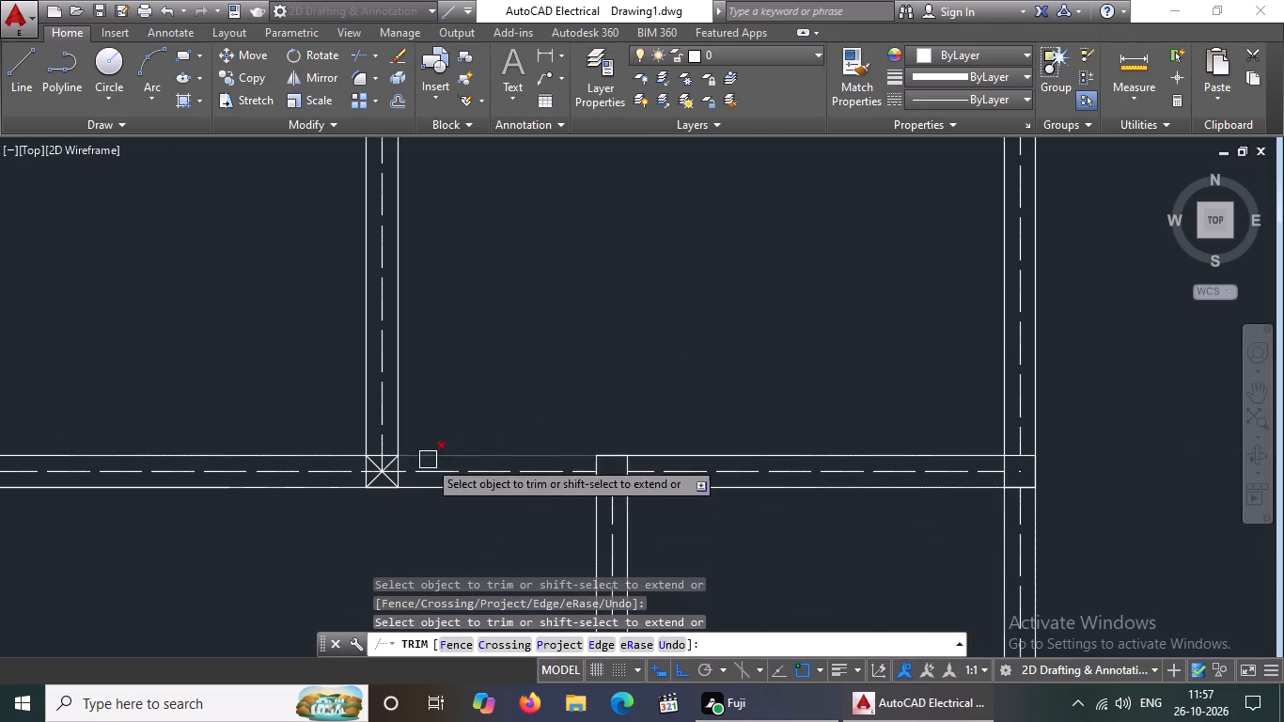
scroll(1002, 471, "up", 1)
key("Escape")
Erase the leftover centreline fragments at the centre of the east wall column at the kitchen's north-east corner.
left_click(1026, 472)
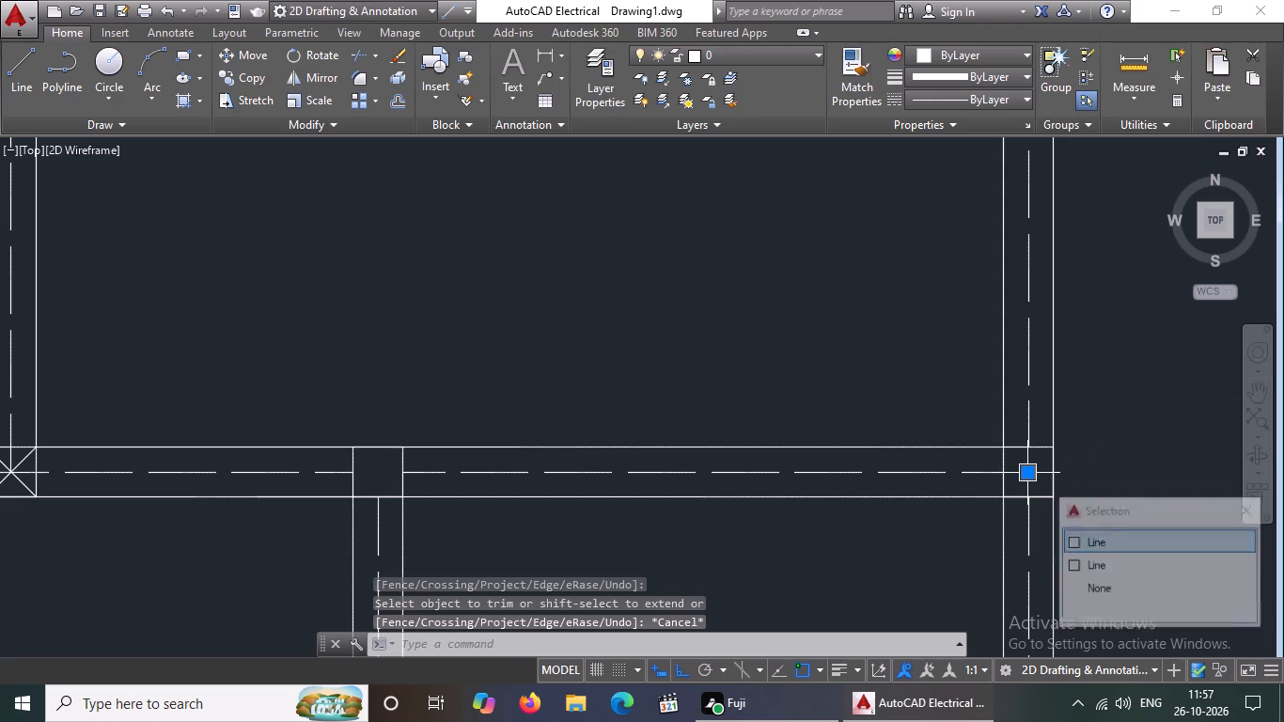
key("Delete")
key("Delete")
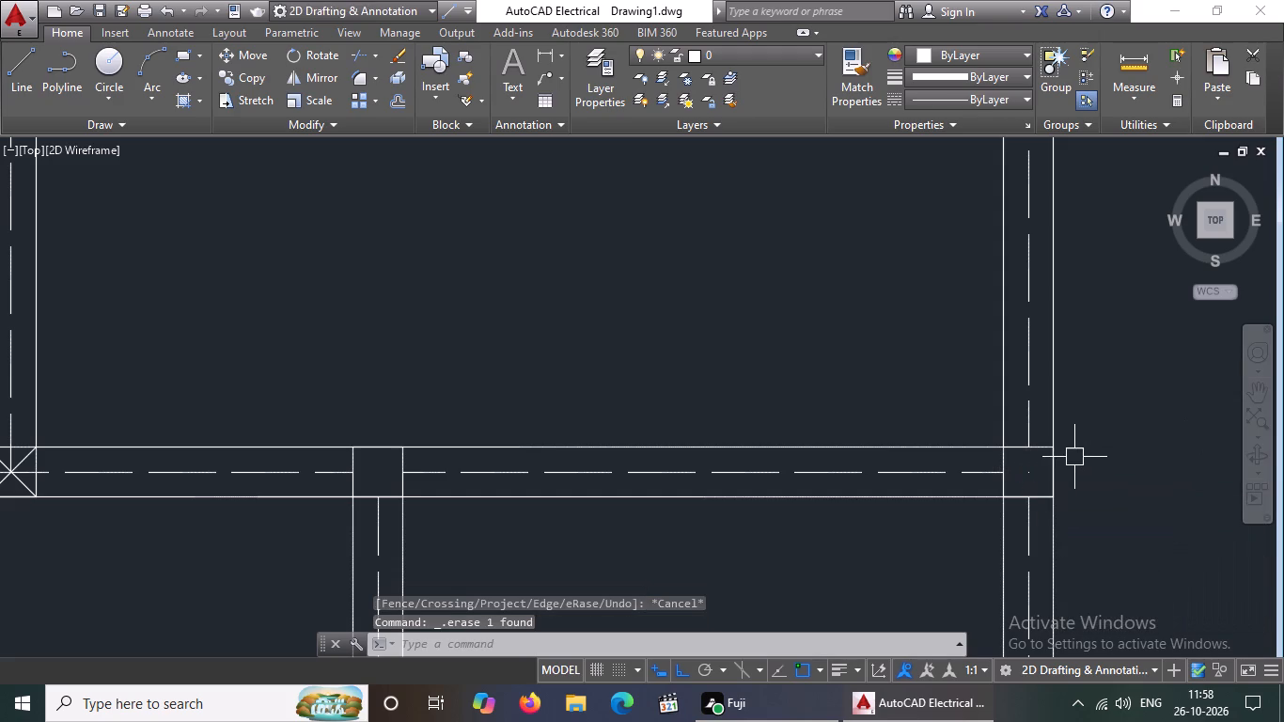
scroll(1027, 468, "up", 3)
left_click(1021, 490)
key("Delete")
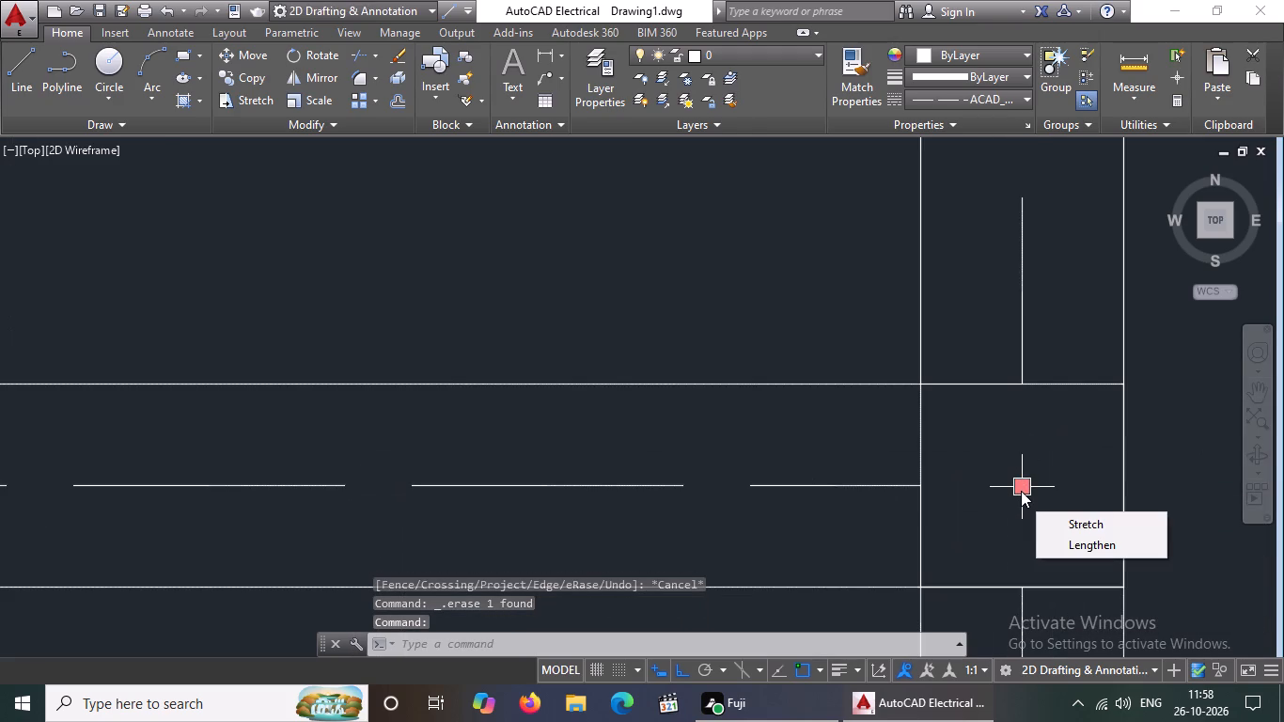
key("Delete")
key("Delete")
key("Delete")
key("Delete")
key("Delete")
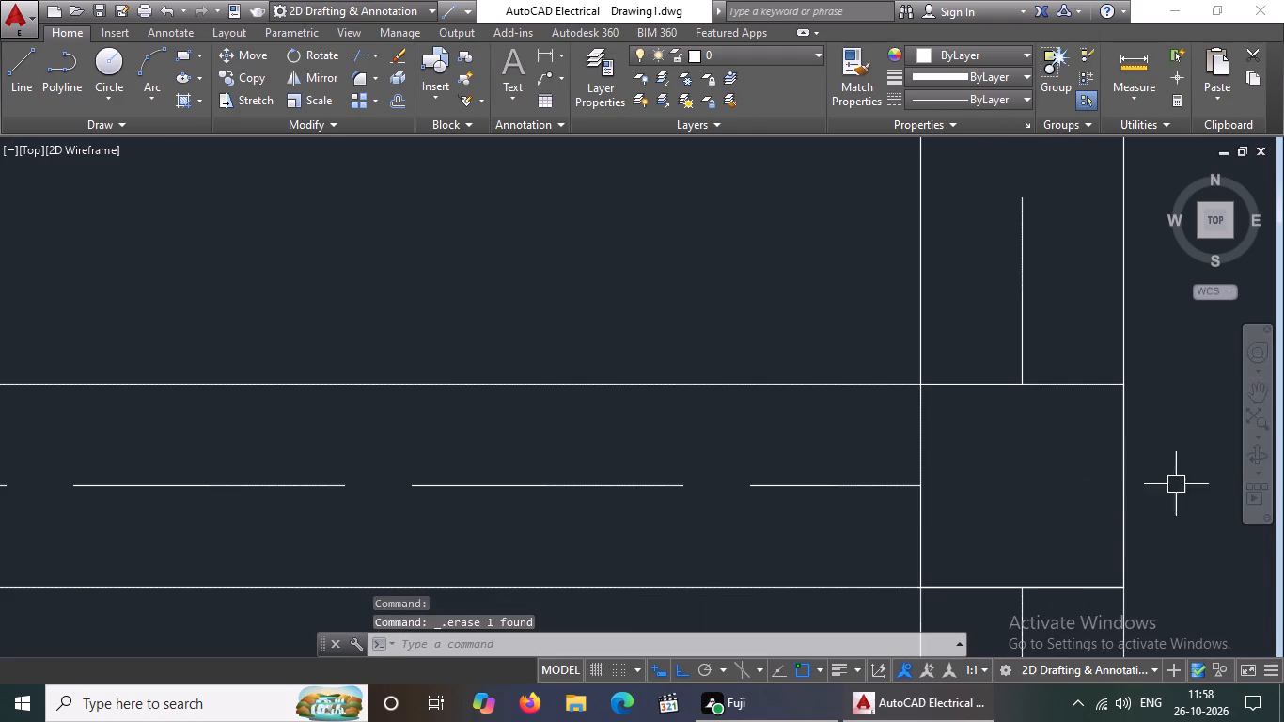
Erase both diagonals of the column where the wall between the bedrooms meets the wall south of the bedrooms.
scroll(1015, 454, "down", 6)
scroll(559, 472, "up", 4)
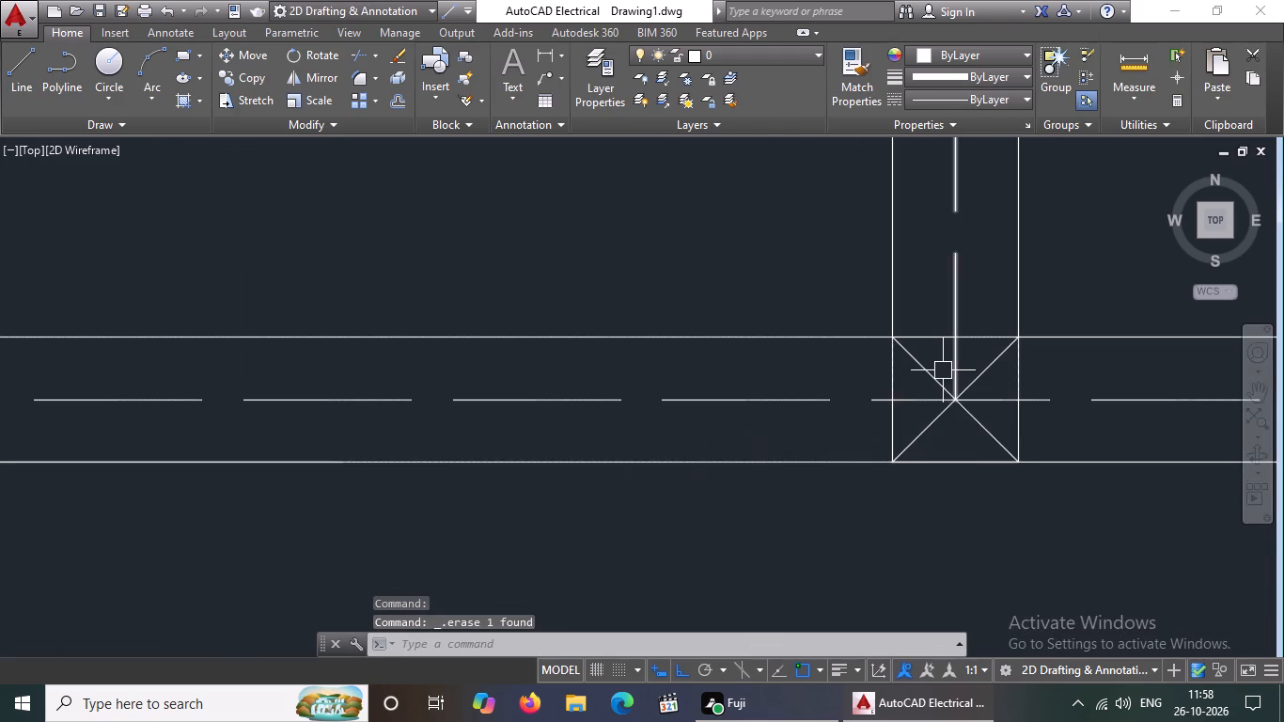
left_click(938, 371)
key("Delete")
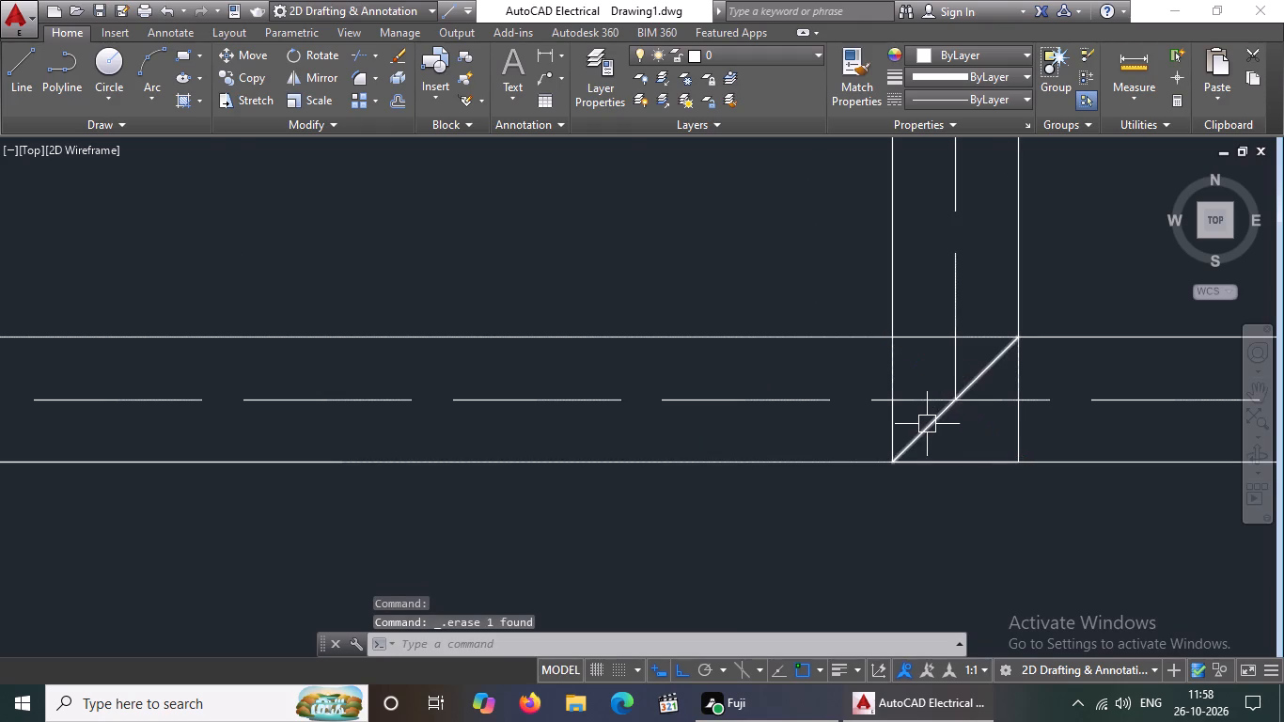
left_click(927, 425)
key("Delete")
Trim the three centreline ends inside the column where the wall between the bedrooms meets the wall south of the bedrooms.
type("TR")
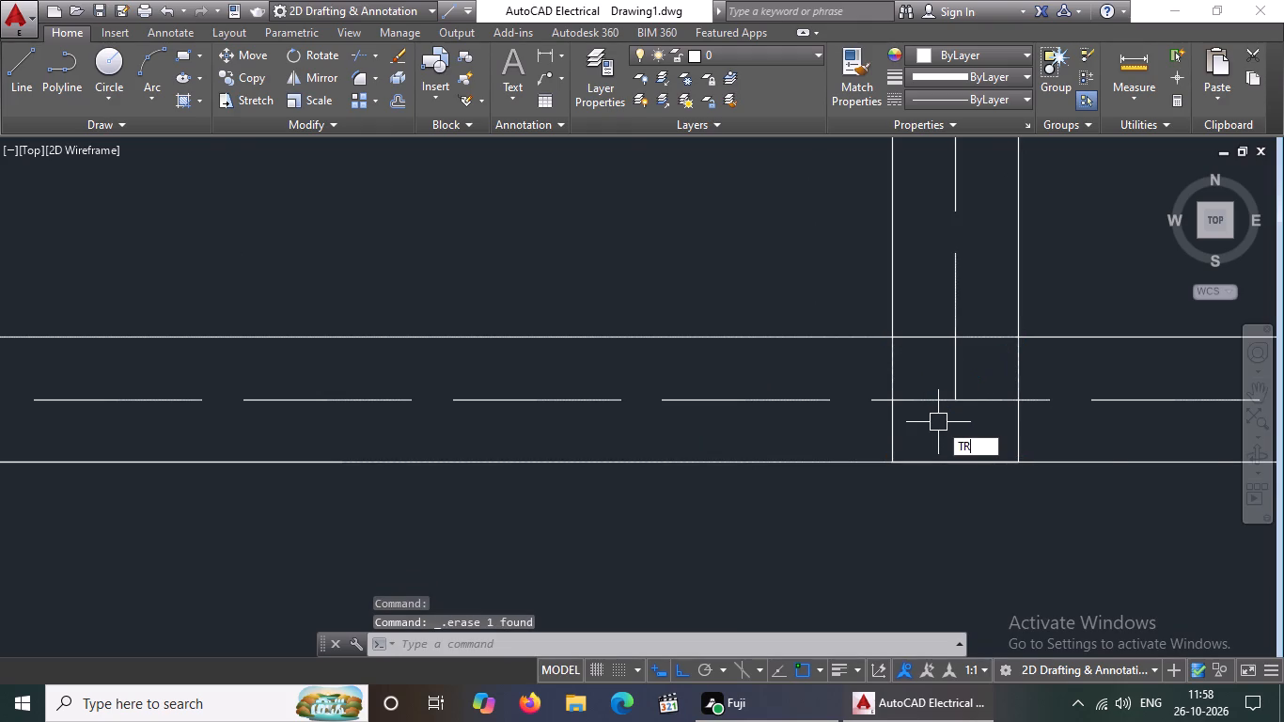
key("Return")
key("Return")
left_click(939, 398)
left_click(952, 377)
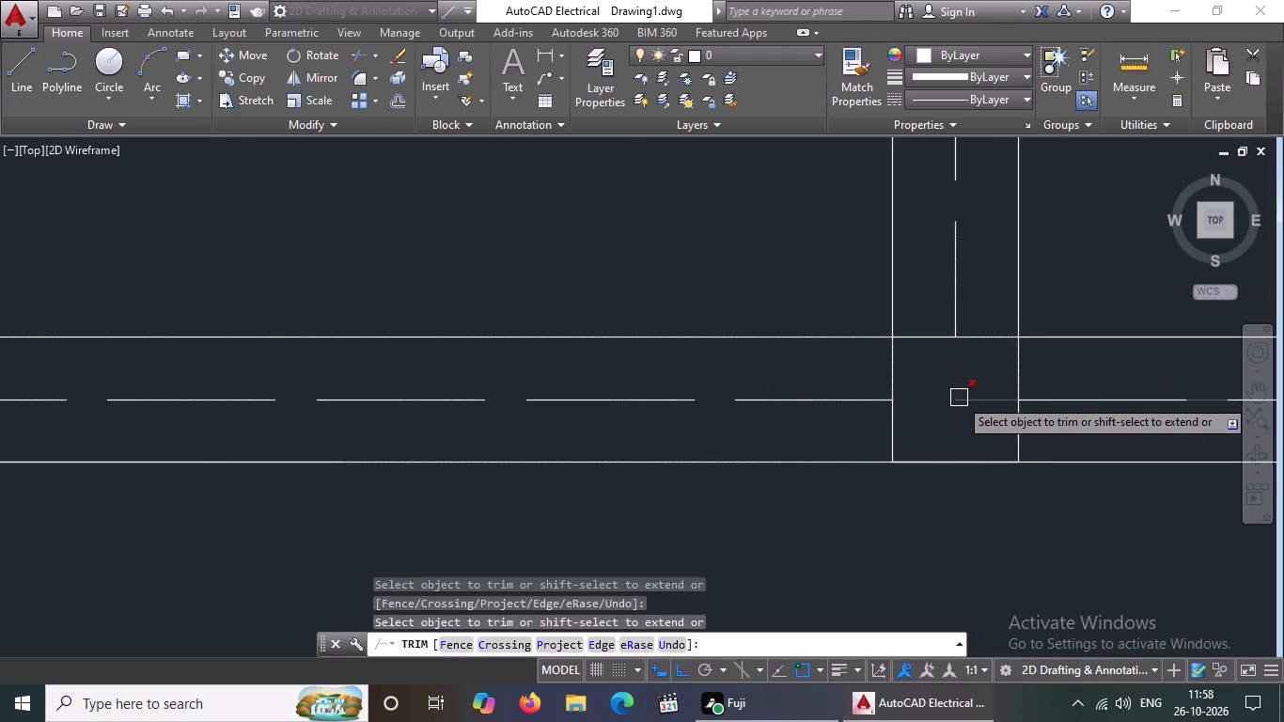
left_click(960, 398)
scroll(950, 334, "down", 8)
key("Escape")
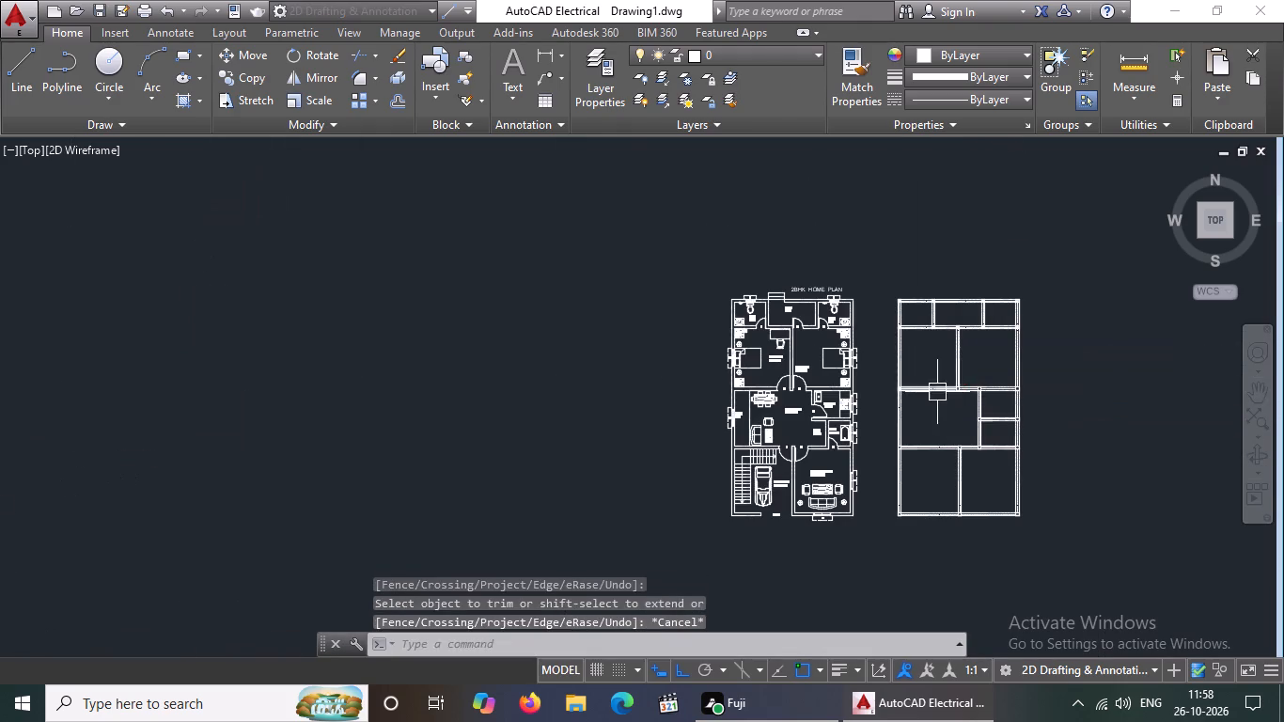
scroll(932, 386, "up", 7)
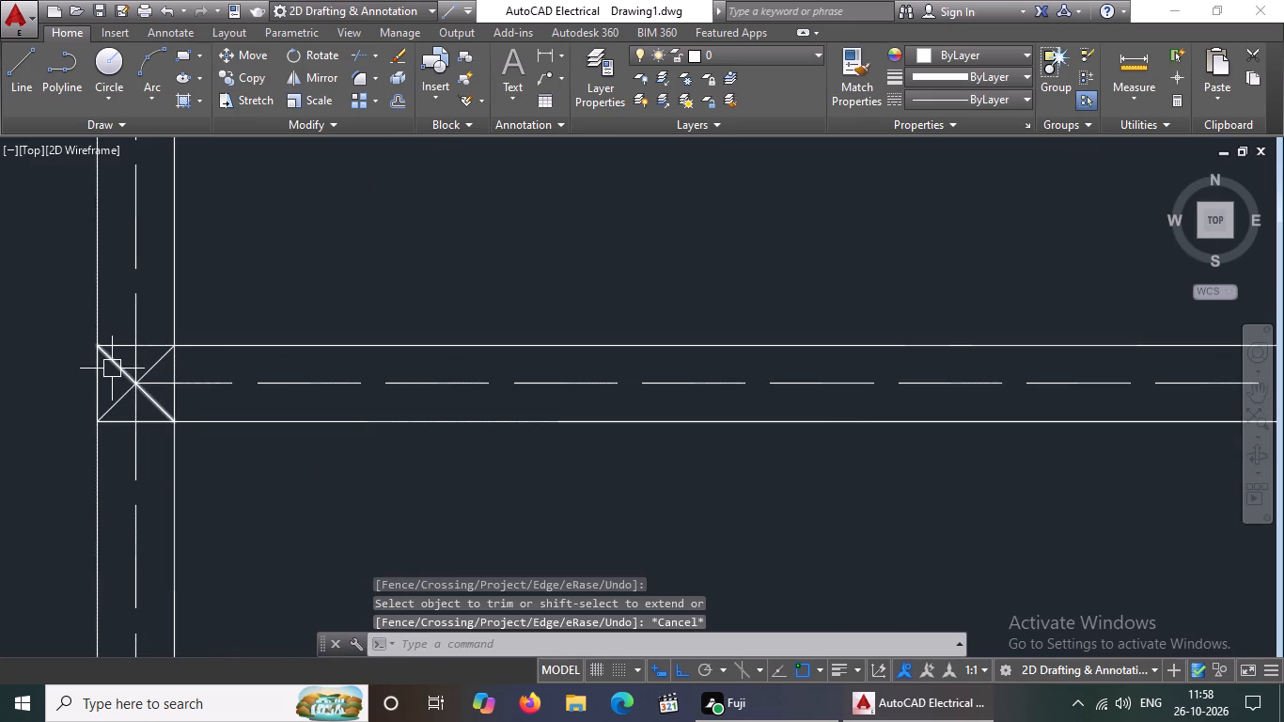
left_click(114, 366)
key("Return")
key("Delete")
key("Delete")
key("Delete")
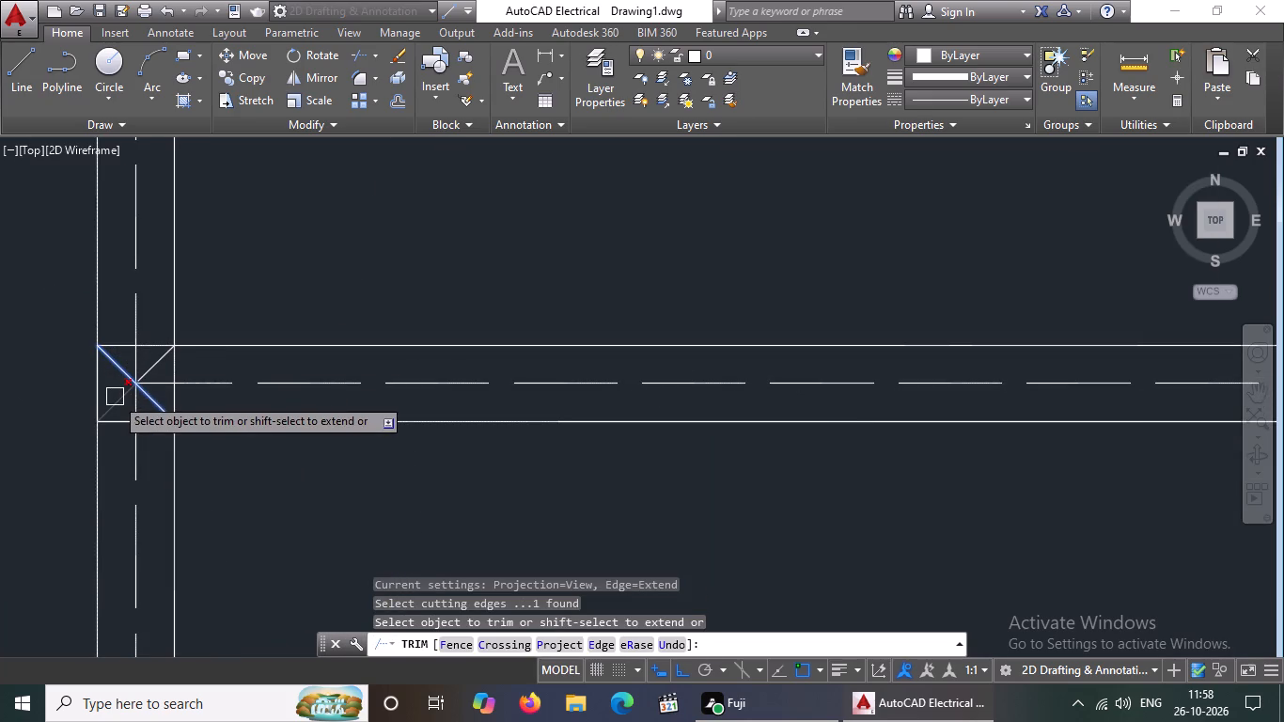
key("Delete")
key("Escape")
Erase both diagonals of the west wall column at the wall south of the bedrooms.
scroll(115, 359, "up", 2)
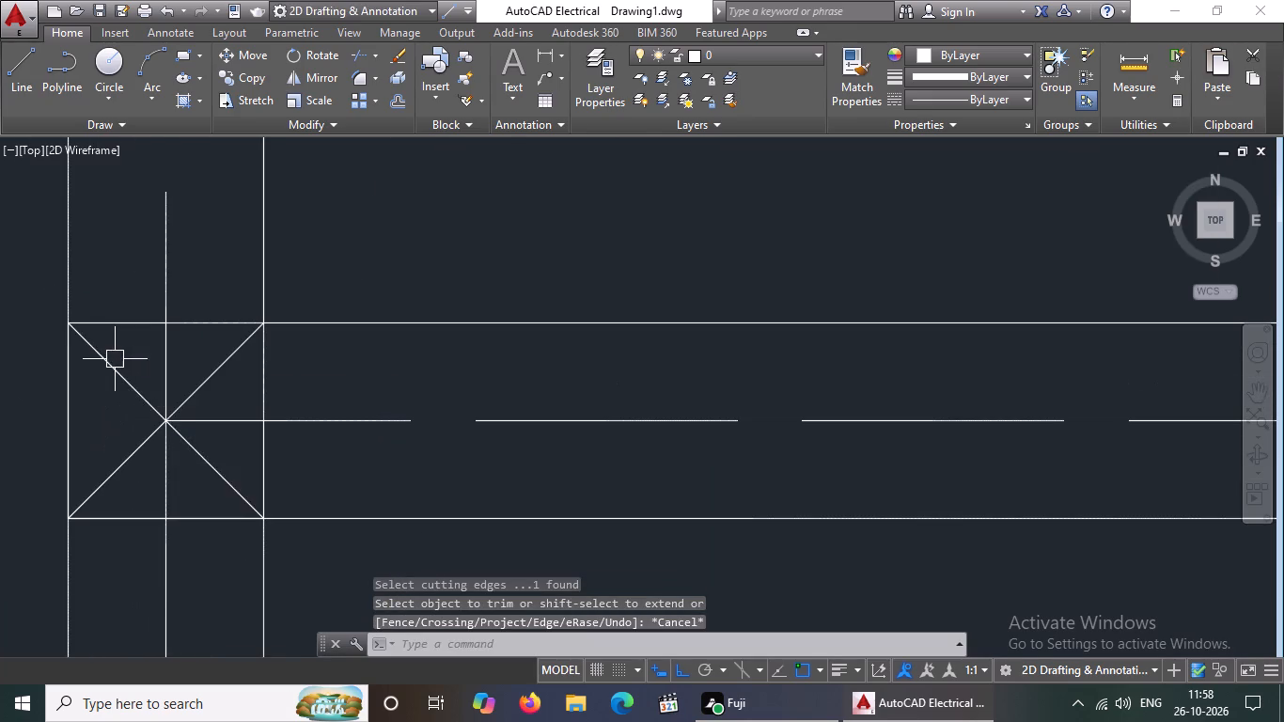
left_click(117, 368)
key("Delete")
left_click(119, 454)
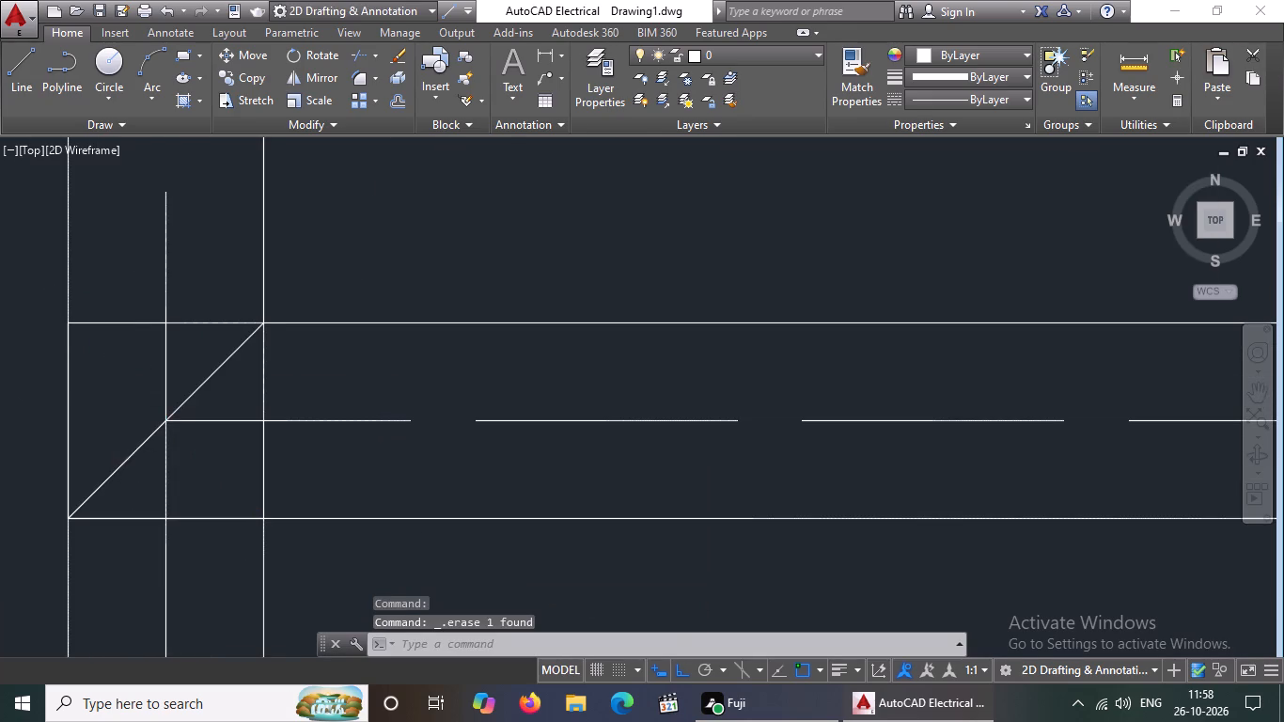
key("Delete")
key("Escape")
Trim the three centreline ends inside the west wall column at the wall south of the bedrooms.
type("TR")
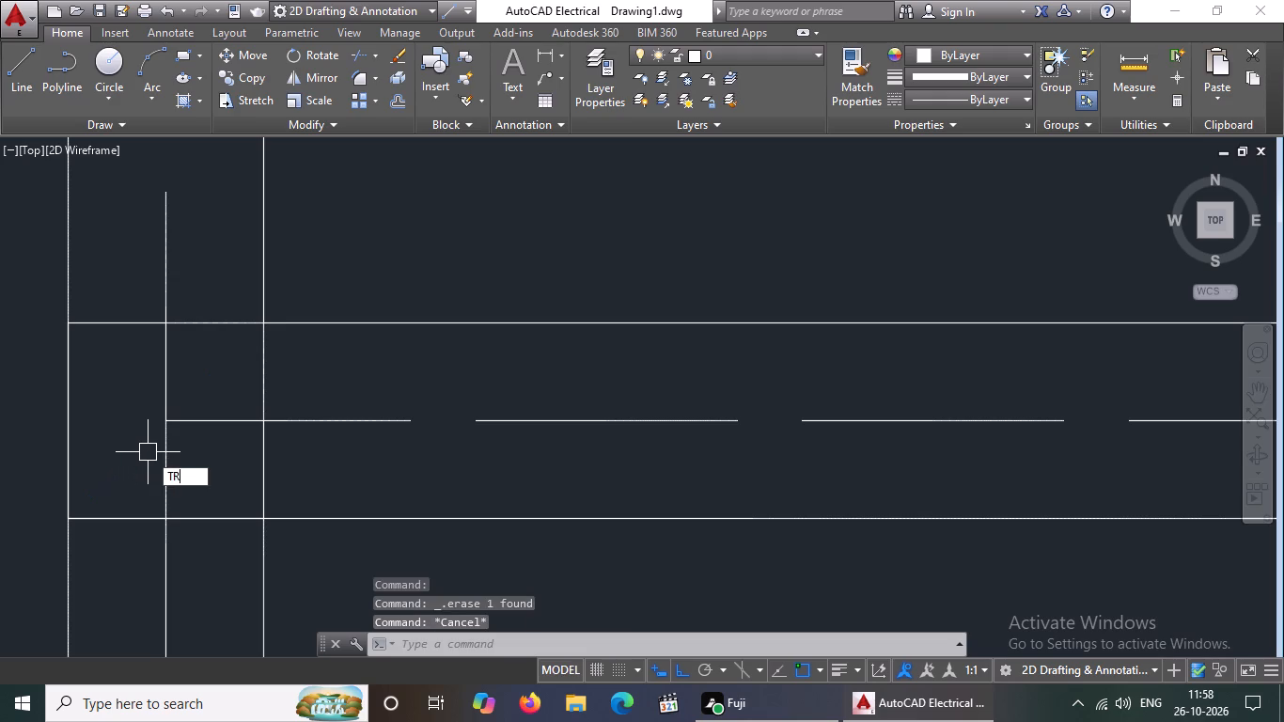
key("Return")
key("Return")
left_click(161, 448)
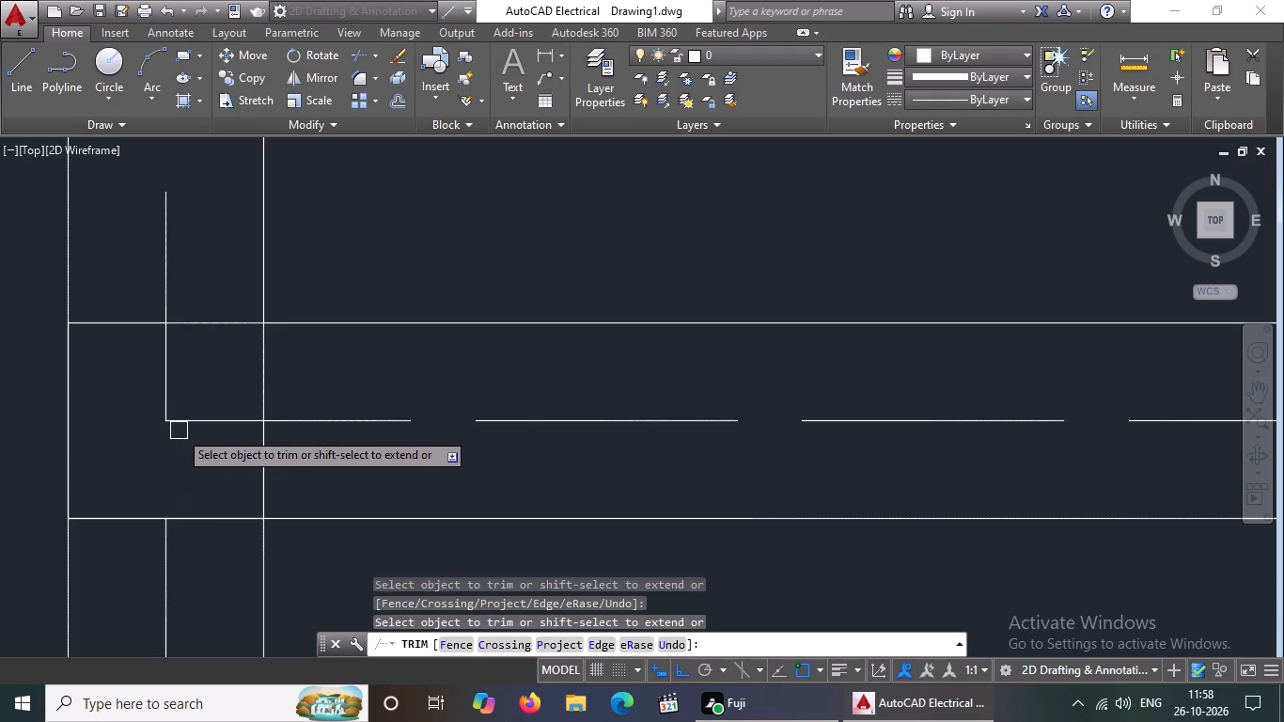
left_click(180, 428)
left_click(162, 421)
scroll(193, 424, "down", 5)
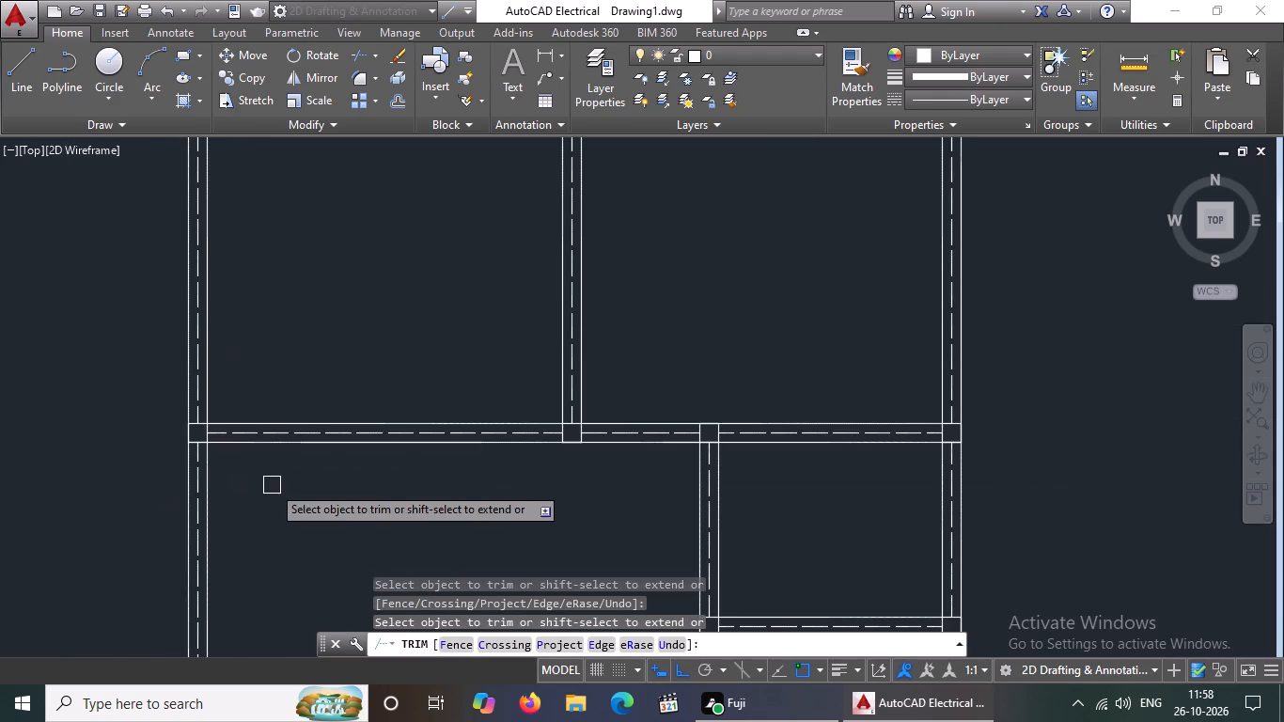
key("Escape")
Erase both diagonals of the west wall column at the wall north of the bedrooms.
scroll(281, 487, "down", 4)
scroll(282, 433, "up", 4)
scroll(235, 339, "up", 3)
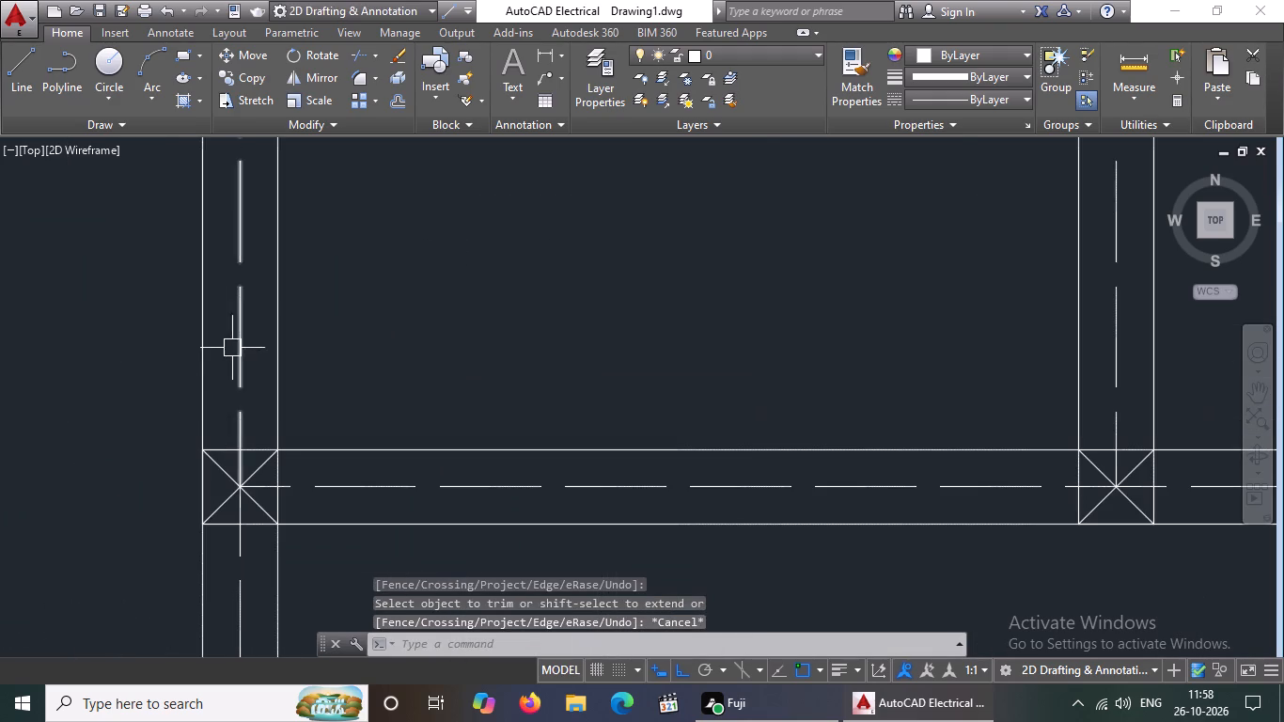
left_click(220, 475)
key("Delete")
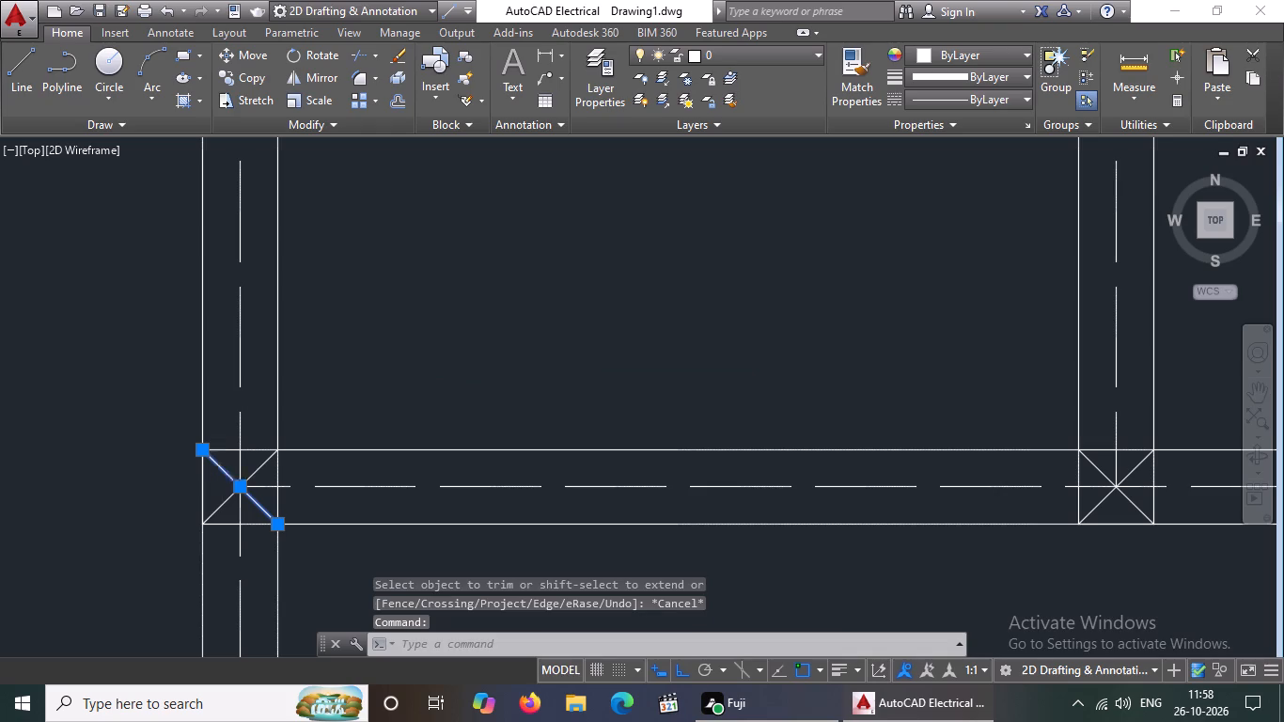
left_click(227, 494)
key("Delete")
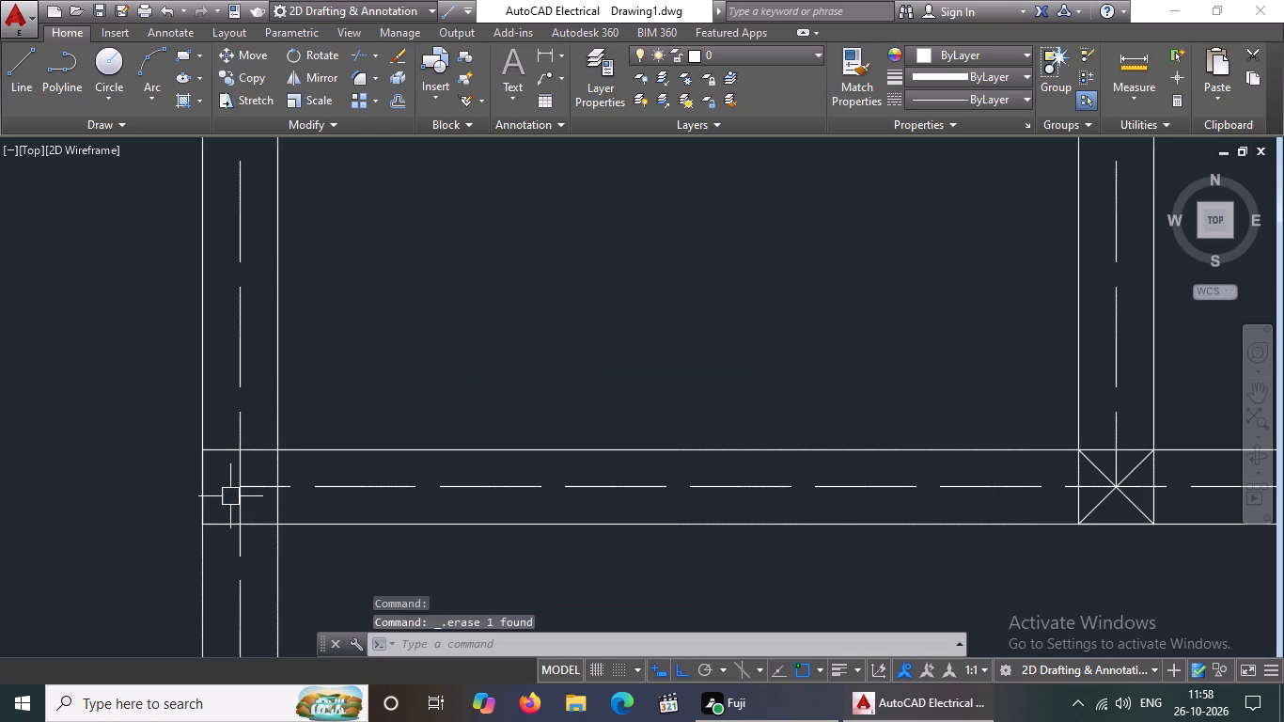
Trim the three centreline ends inside the west wall column at the wall north of the bedrooms.
type("TR")
key("Return")
key("Return")
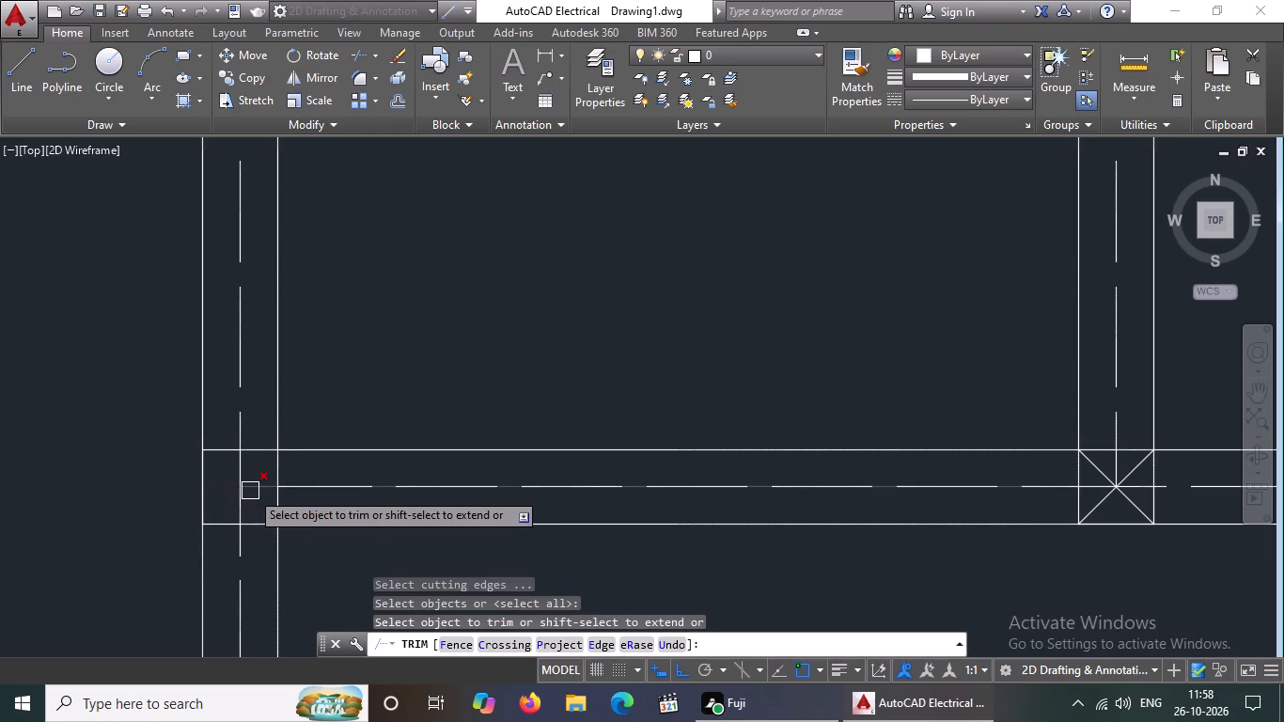
left_click(238, 501)
left_click(248, 491)
left_click(247, 490)
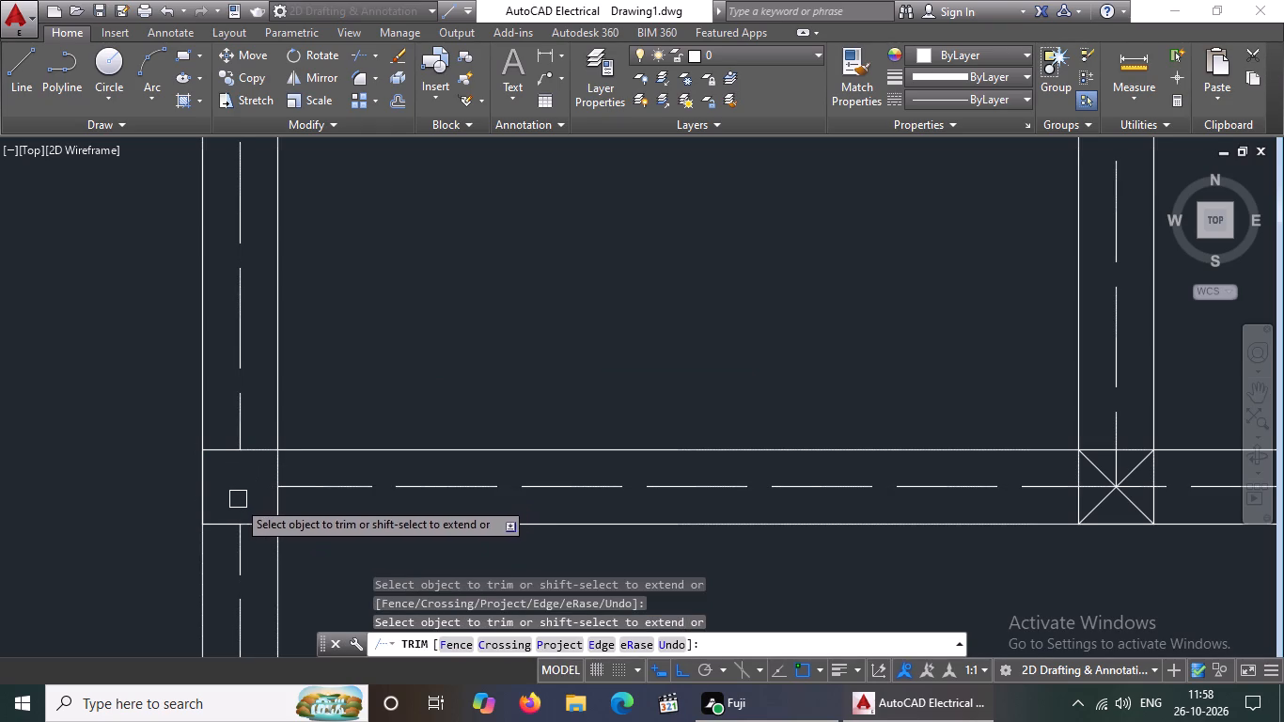
scroll(252, 490, "down", 3)
key("Escape")
Erase both diagonals of the column where the west bath's east wall meets the wall north of the bedrooms.
scroll(442, 506, "up", 5)
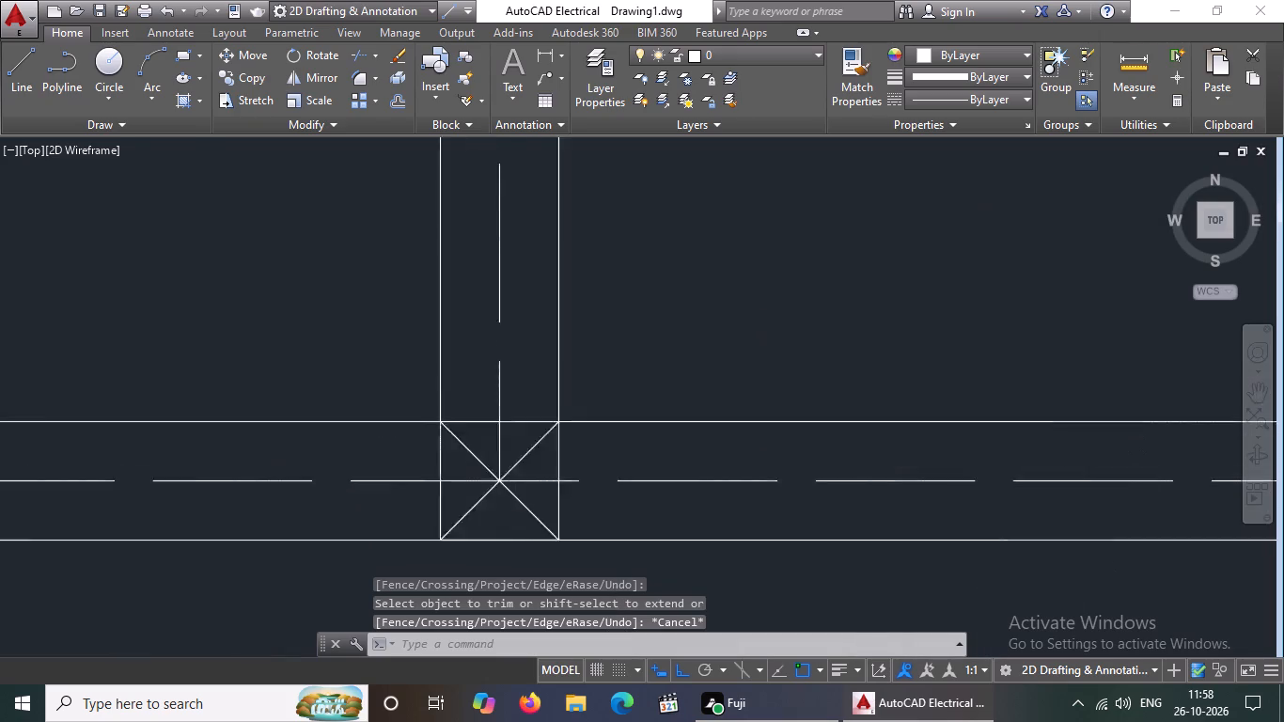
left_click(461, 445)
key("Delete")
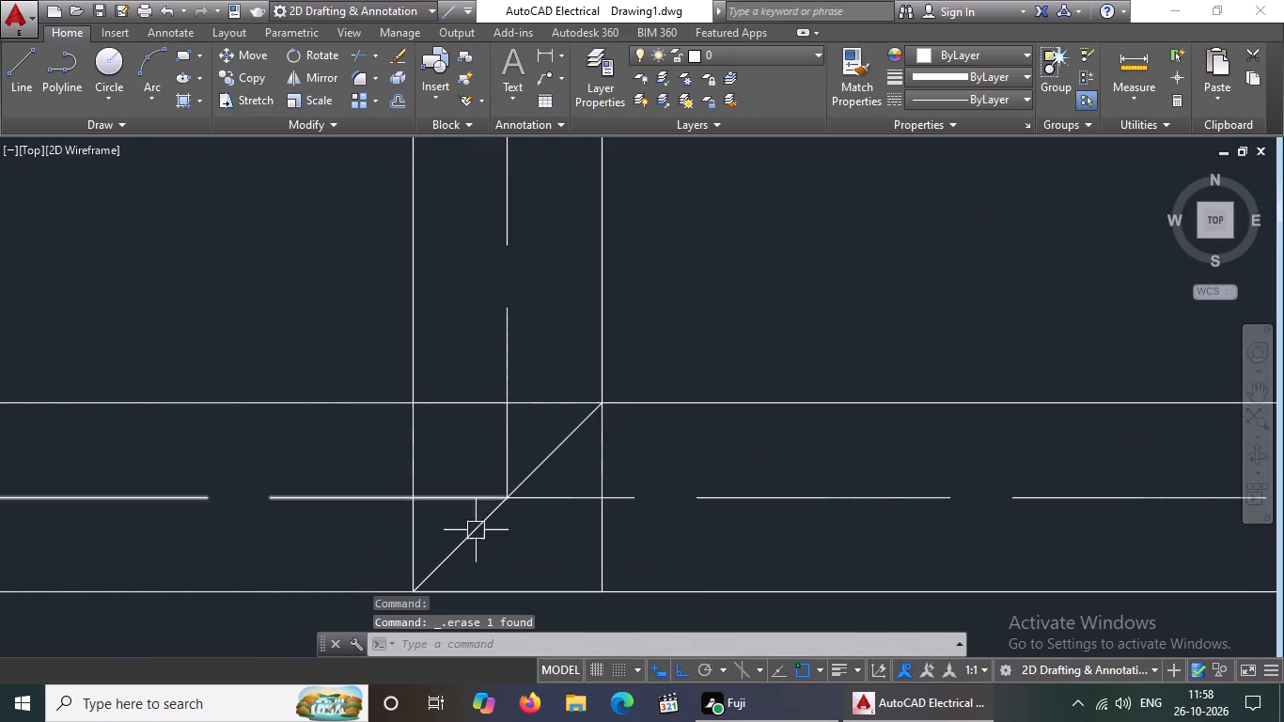
left_click(475, 537)
key("Delete")
key("Escape")
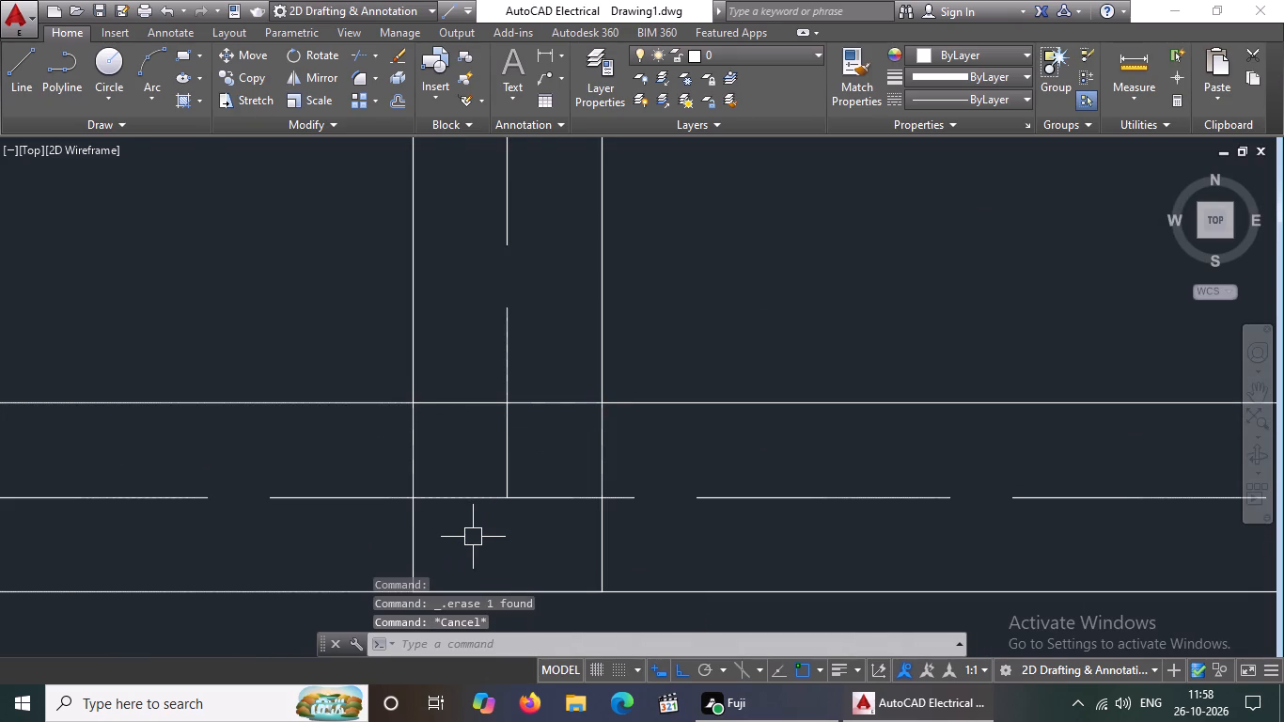
Trim the three centreline ends inside the column where the west bath's east wall meets the wall north of the bedrooms.
type("TR")
key("Return")
key("Return")
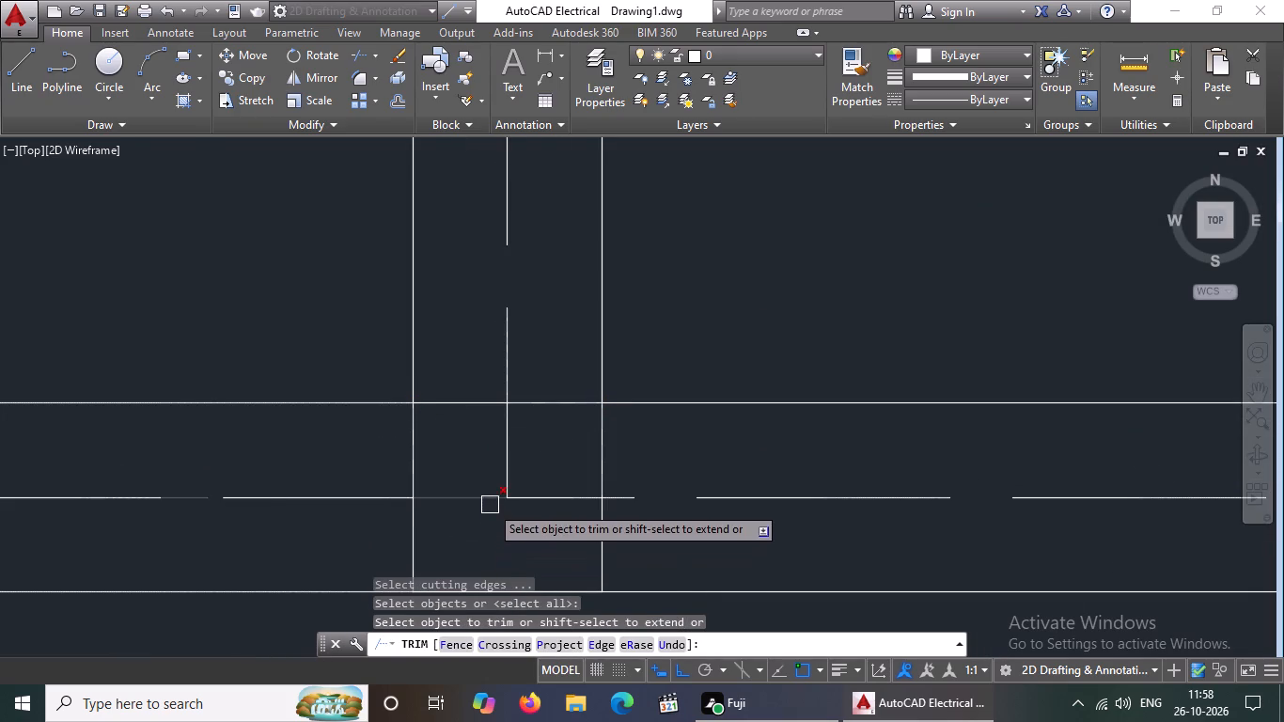
left_click(490, 502)
left_click(501, 493)
left_click(504, 485)
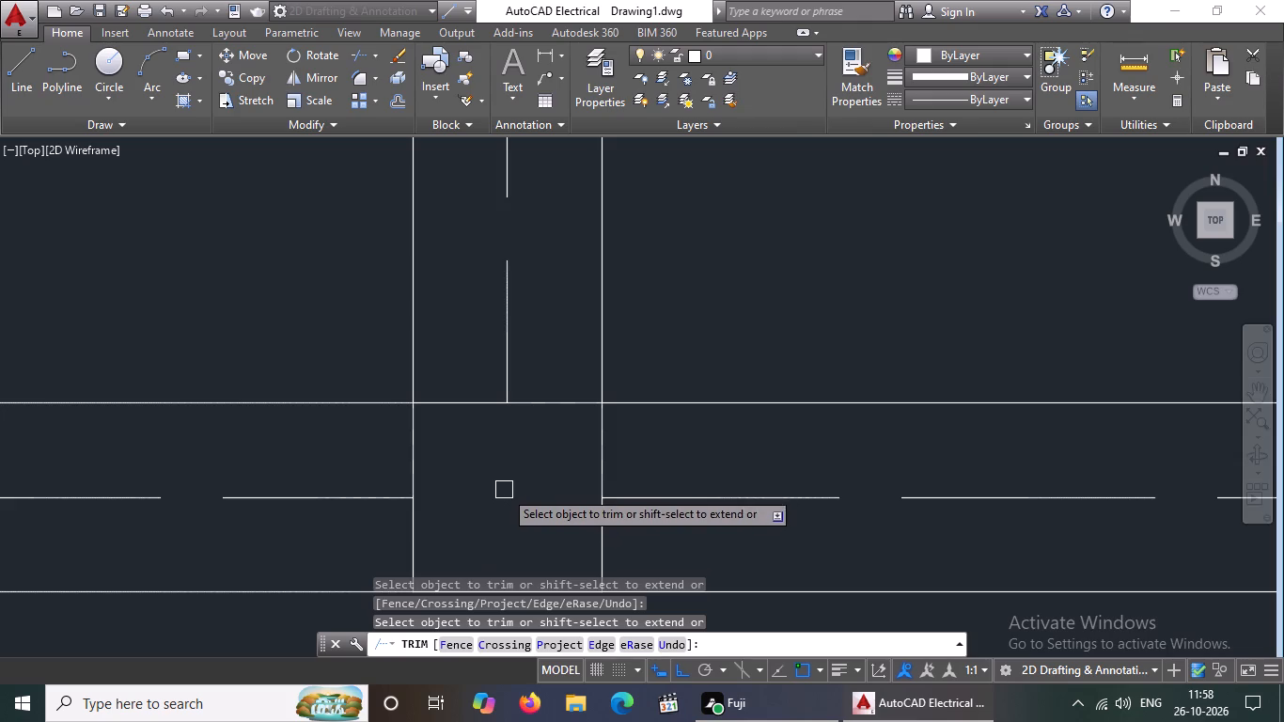
scroll(504, 494, "down", 3)
key("Escape")
Erase both diagonals of the column where the wall between the bedrooms meets the wall north of the bedrooms.
scroll(886, 519, "up", 3)
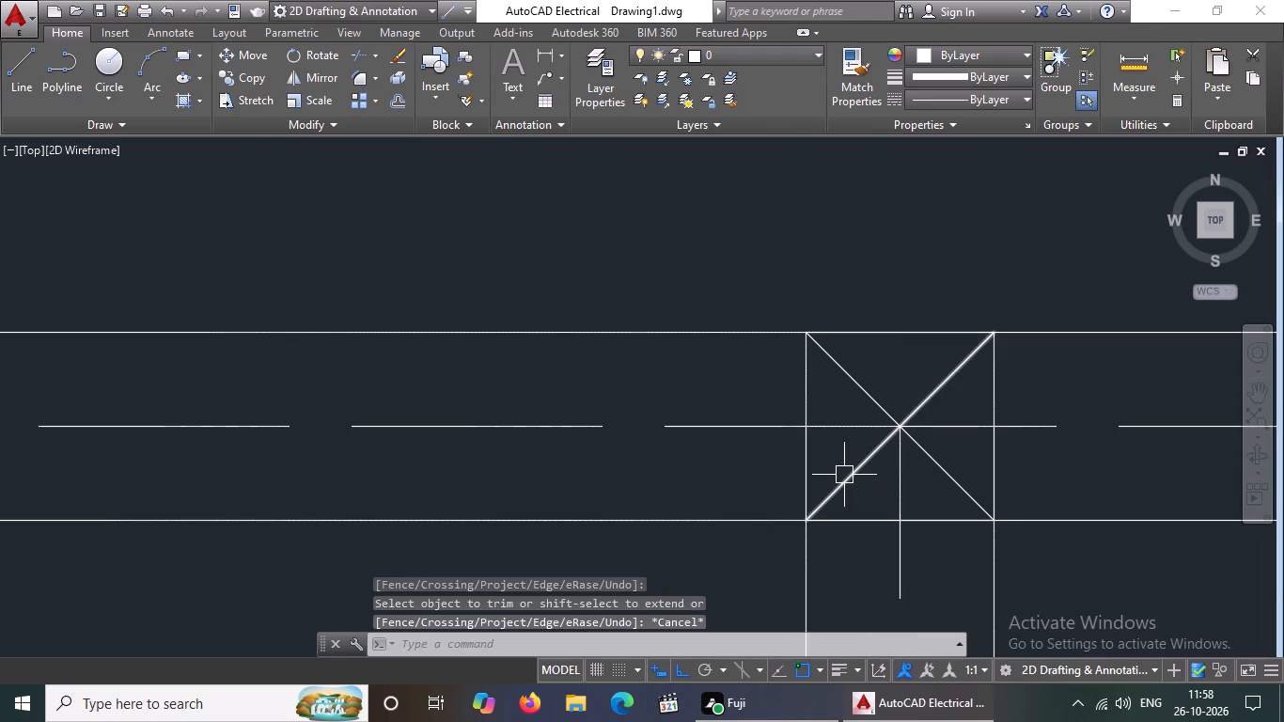
left_click(845, 475)
key("Delete")
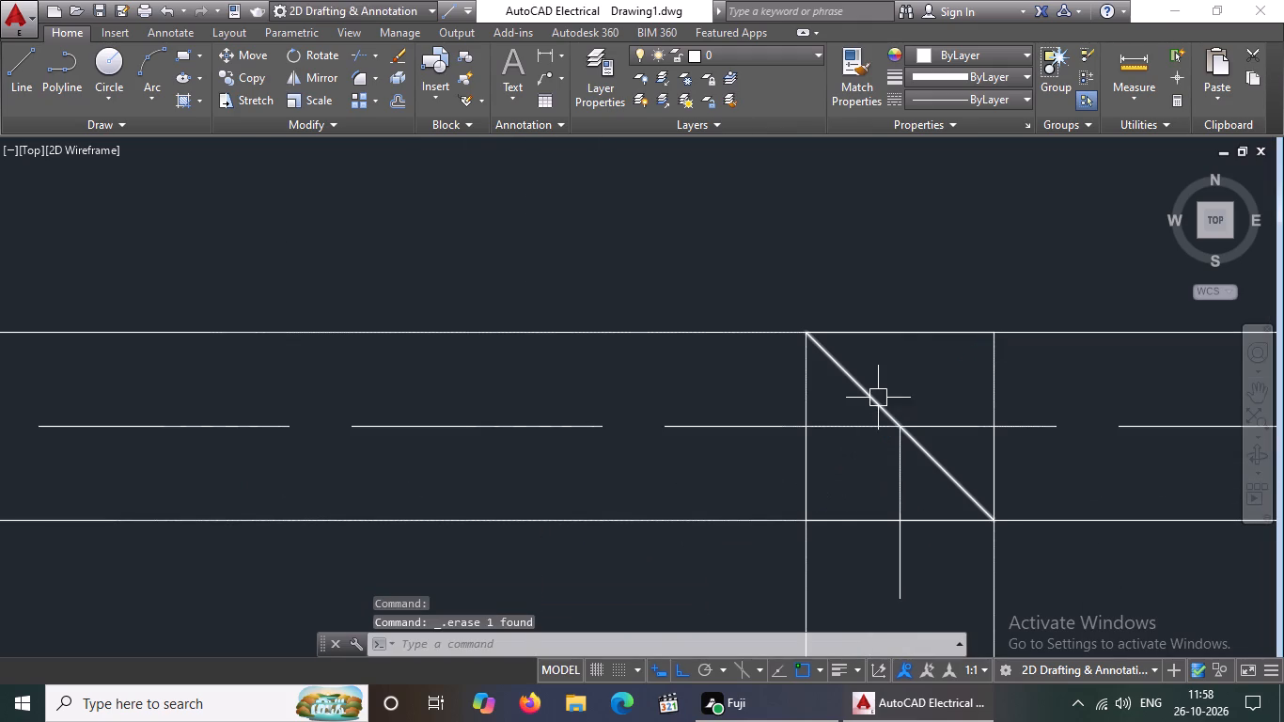
left_click(878, 397)
key("Delete")
Trim the three centreline ends inside the column where the wall between the bedrooms meets the wall north of the bedrooms.
type("TR")
key("Return")
key("Return")
left_click_drag(860, 432, 885, 432)
left_click_drag(943, 429, 934, 441)
left_click_drag(899, 455, 897, 465)
scroll(890, 470, "down", 6)
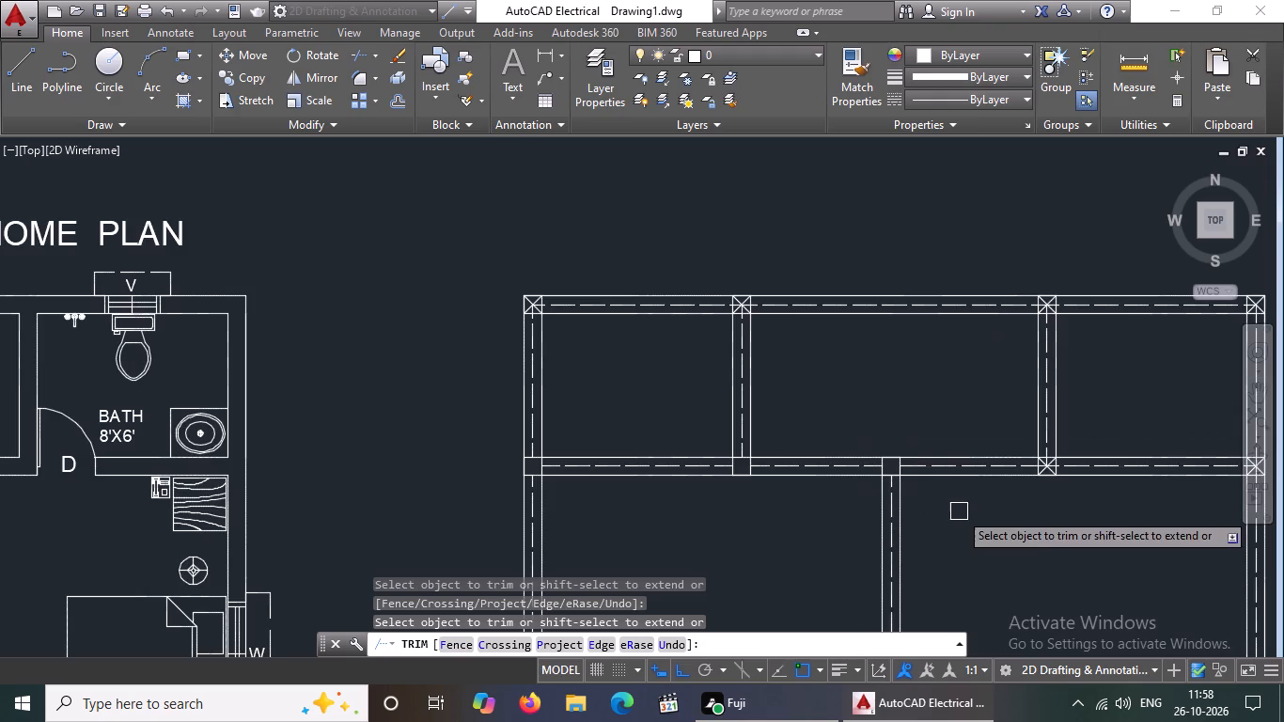
key("Escape")
key("Escape")
key("Escape")
Erase both diagonals of the column where the east bath's west wall meets the wall north of the bedrooms.
scroll(1063, 473, "up", 6)
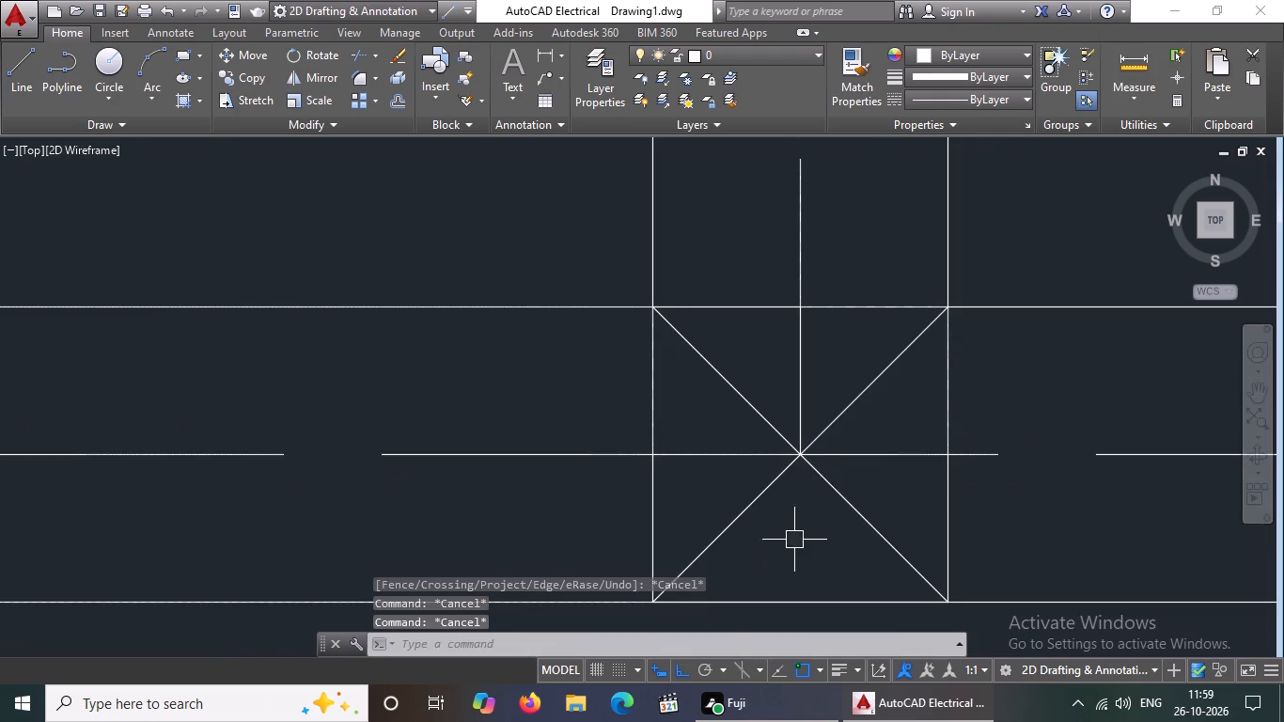
left_click_drag(878, 506, 871, 521)
left_click(864, 525)
key("Delete")
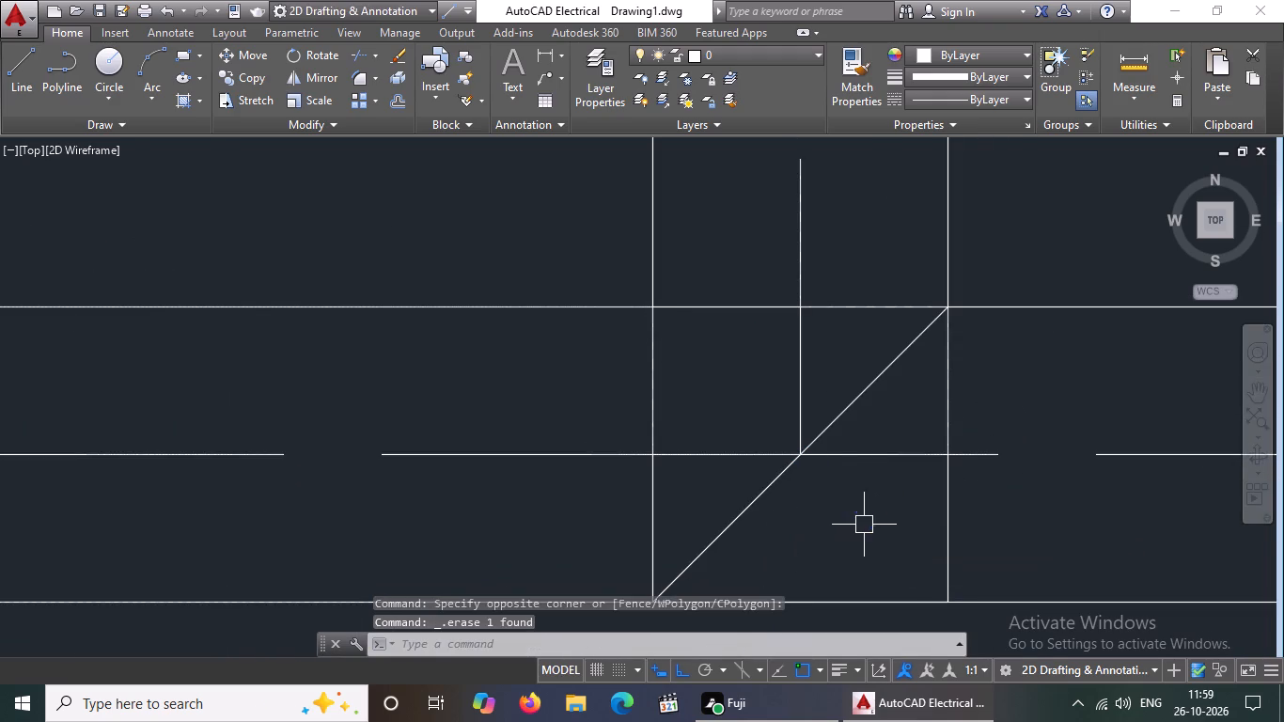
left_click(718, 520)
left_click(729, 524)
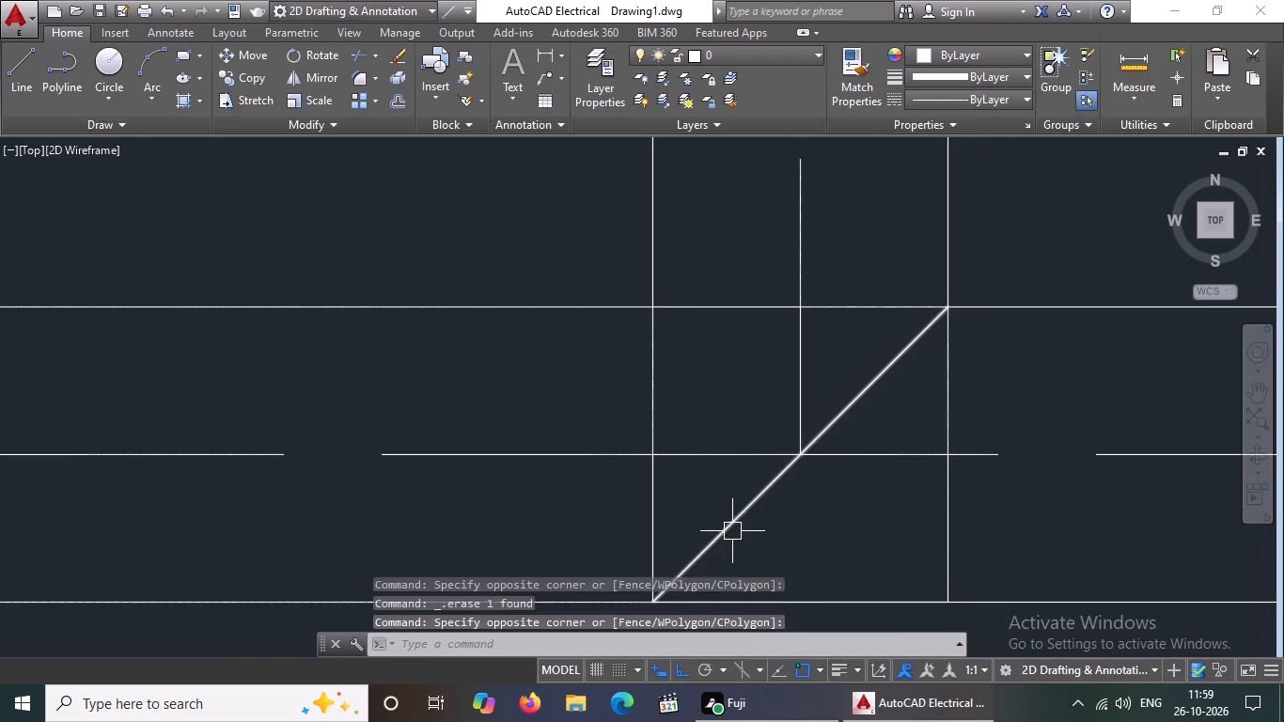
left_click(732, 531)
key("Delete")
Trim the three centreline ends inside the column where the east bath's west wall meets the wall north of the bedrooms.
type("TR")
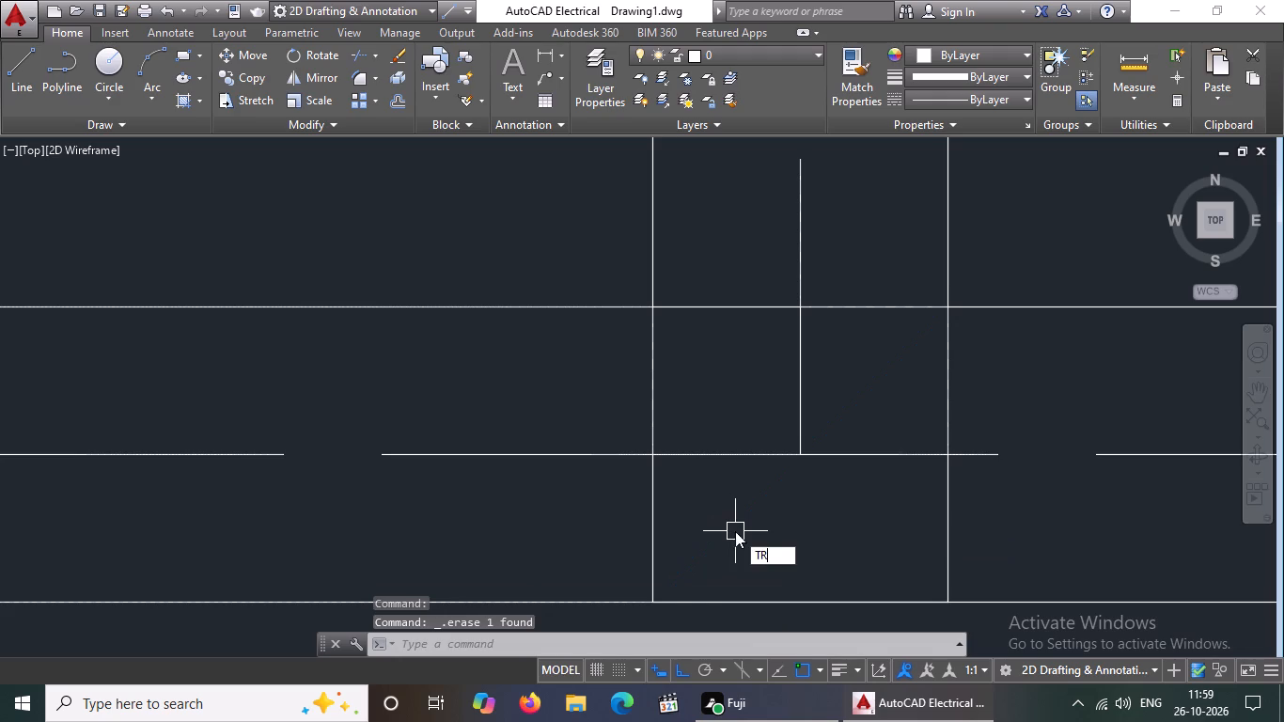
key("Return")
key("Return")
left_click(758, 457)
left_click(802, 435)
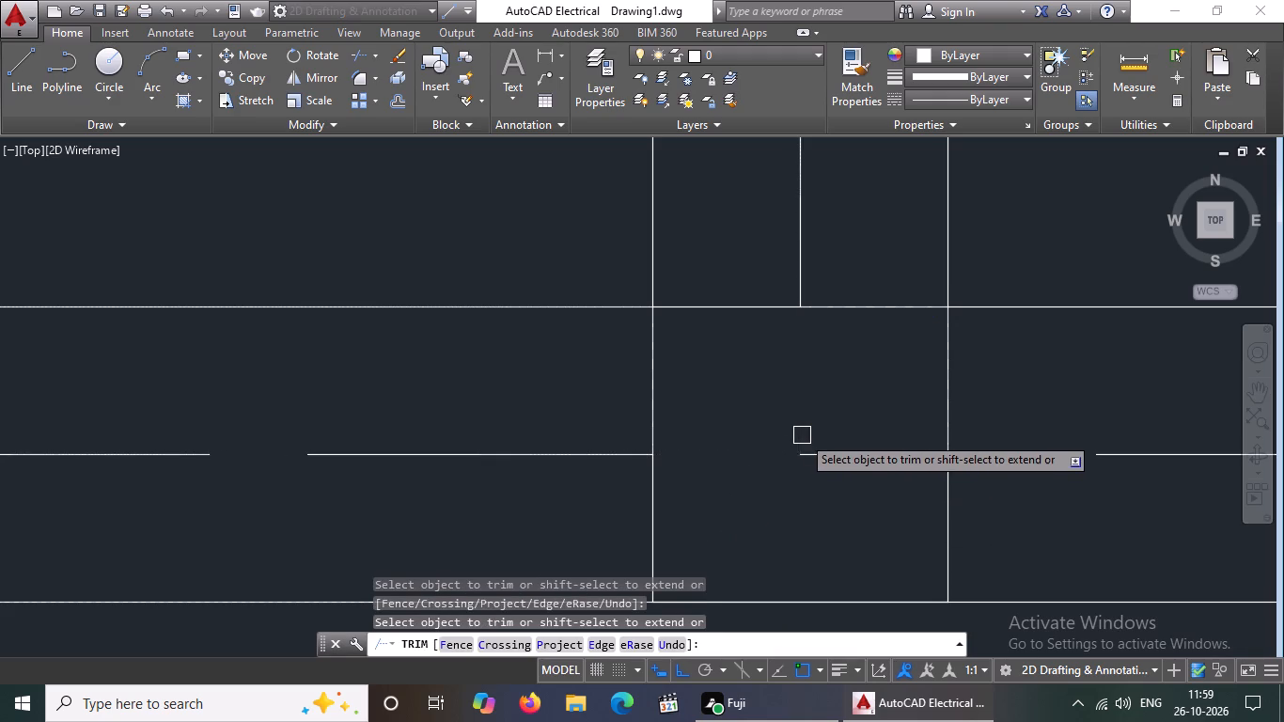
left_click(805, 450)
scroll(807, 447, "down", 9)
key("Escape")
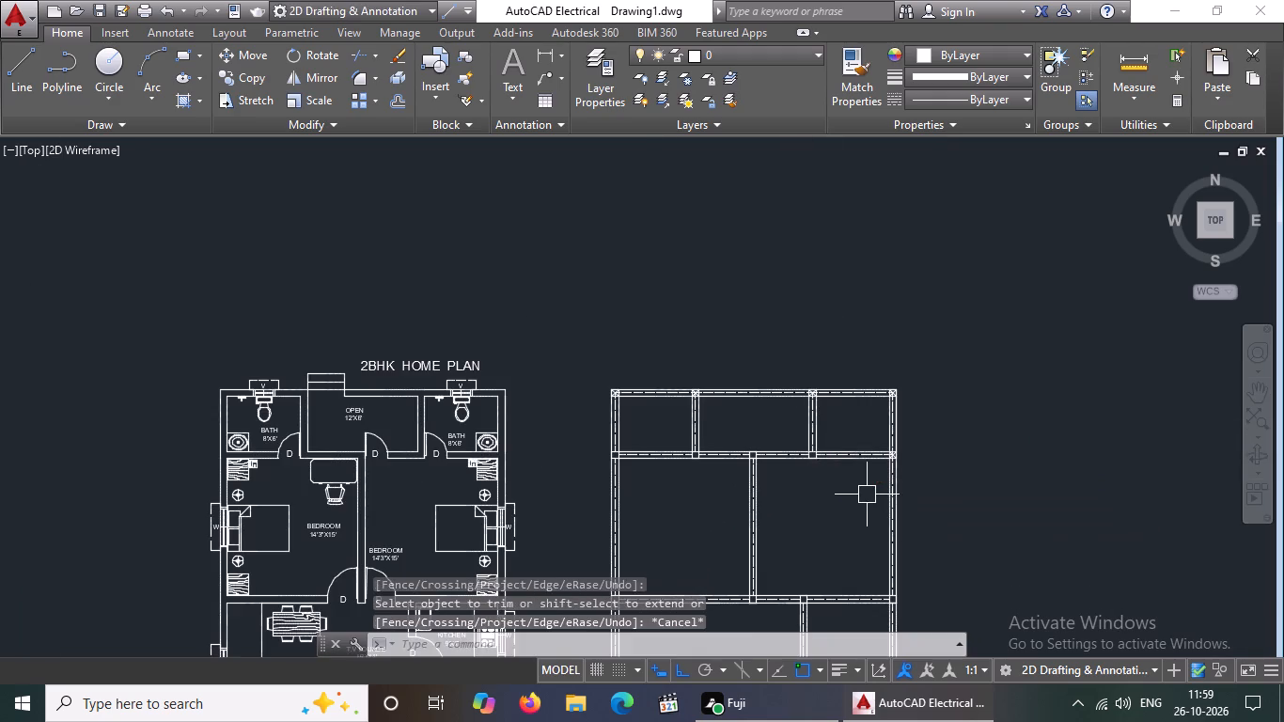
Erase both diagonals of the east wall column at the wall north of the bedrooms.
scroll(913, 467, "up", 4)
scroll(775, 391, "up", 3)
left_click(721, 396)
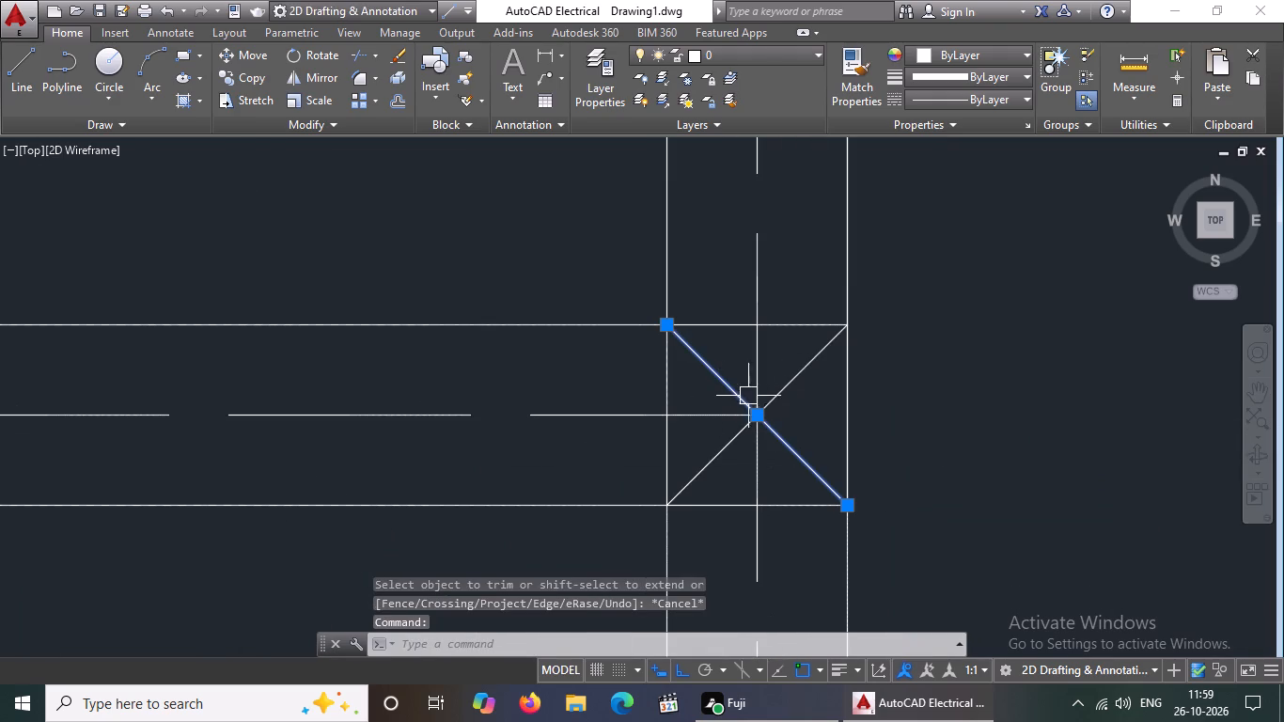
key("Delete")
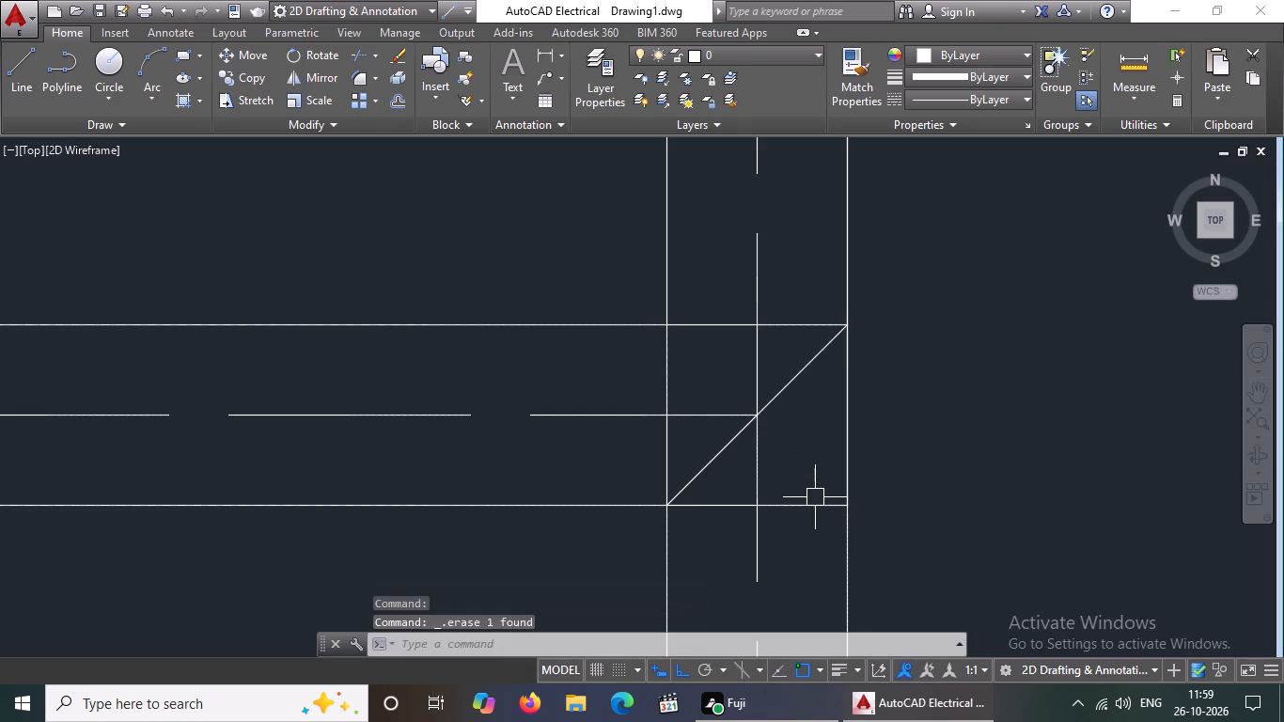
left_click(802, 366)
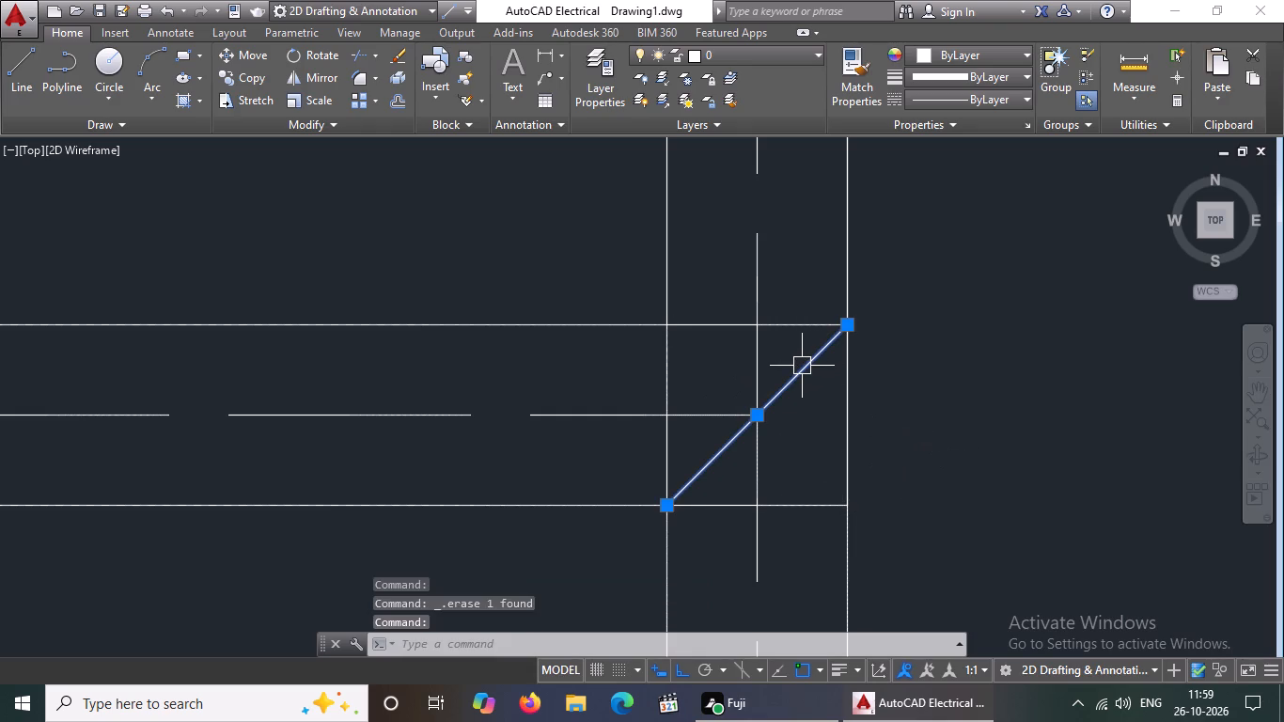
key("Delete")
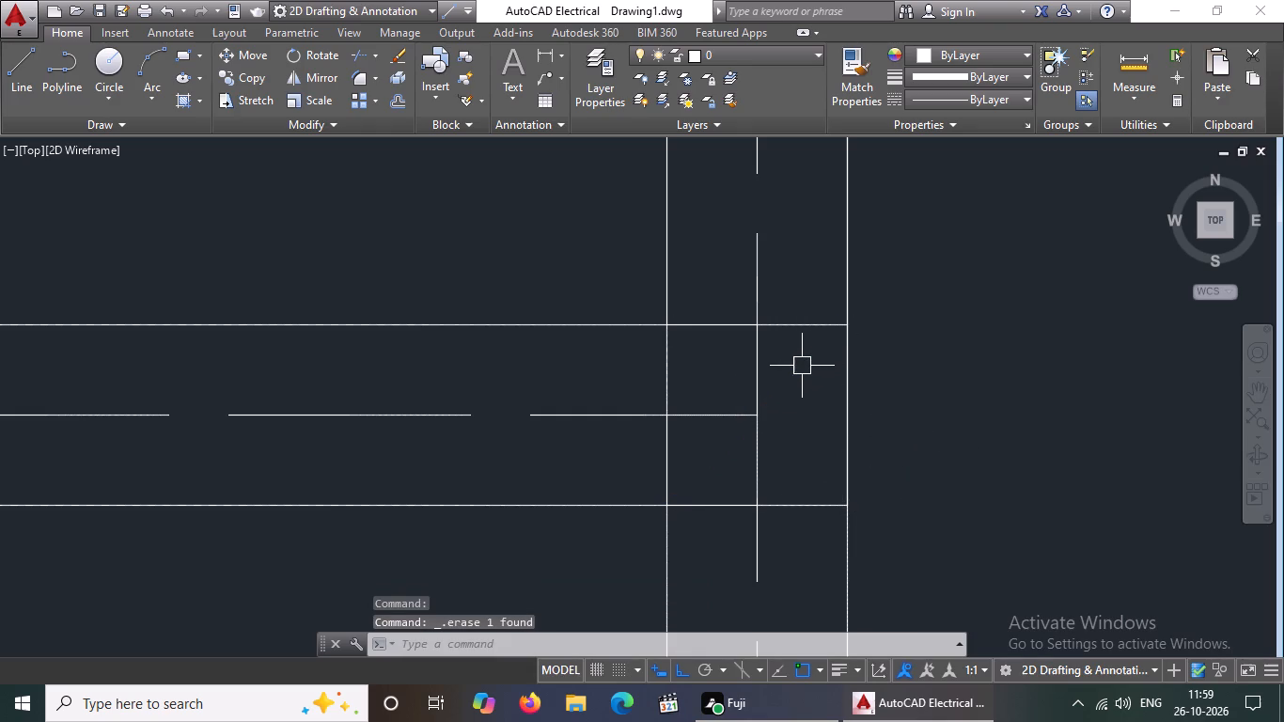
Trim the three centreline ends inside the east wall column at the wall north of the bedrooms.
type("TR")
key("Return")
key("Return")
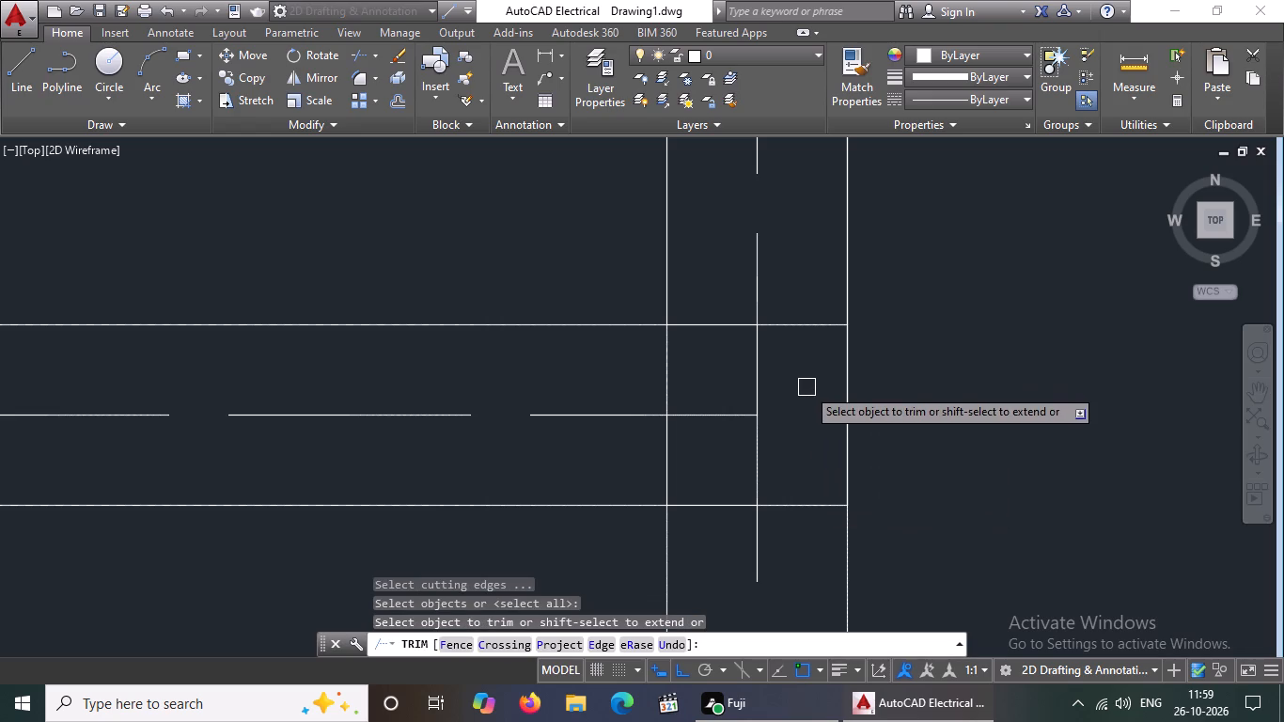
left_click(757, 465)
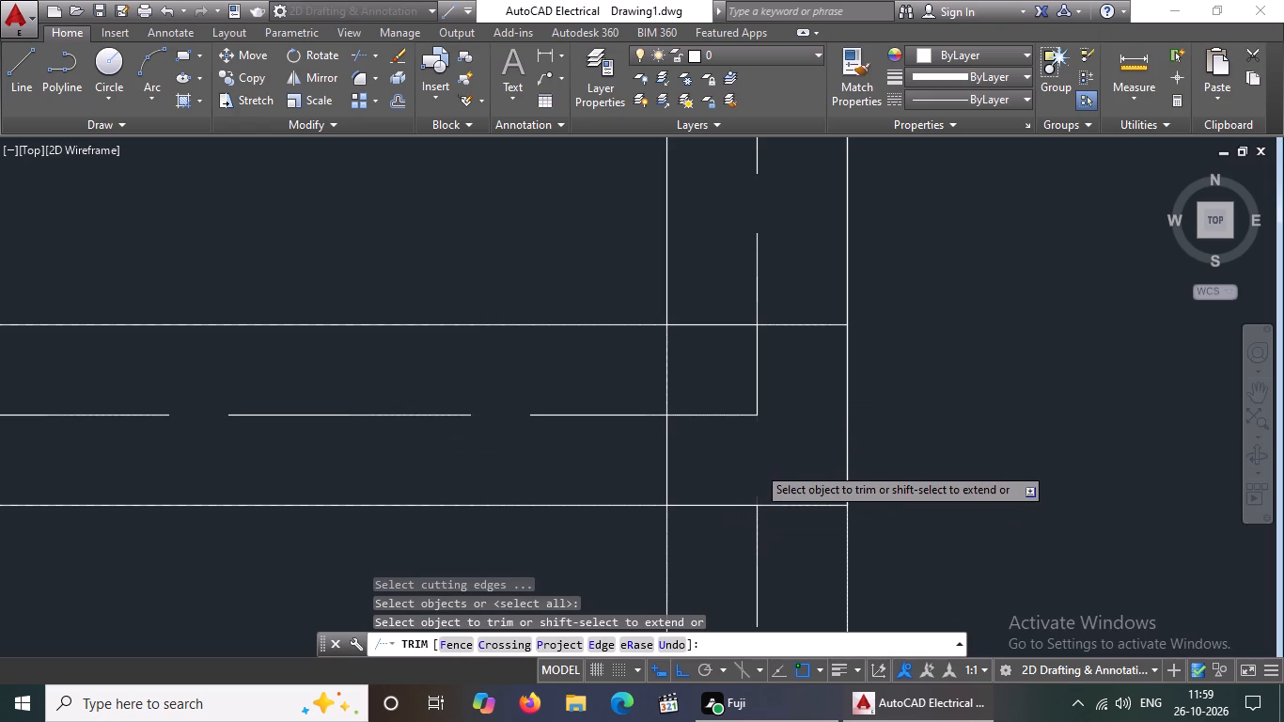
left_click(741, 418)
left_click(757, 396)
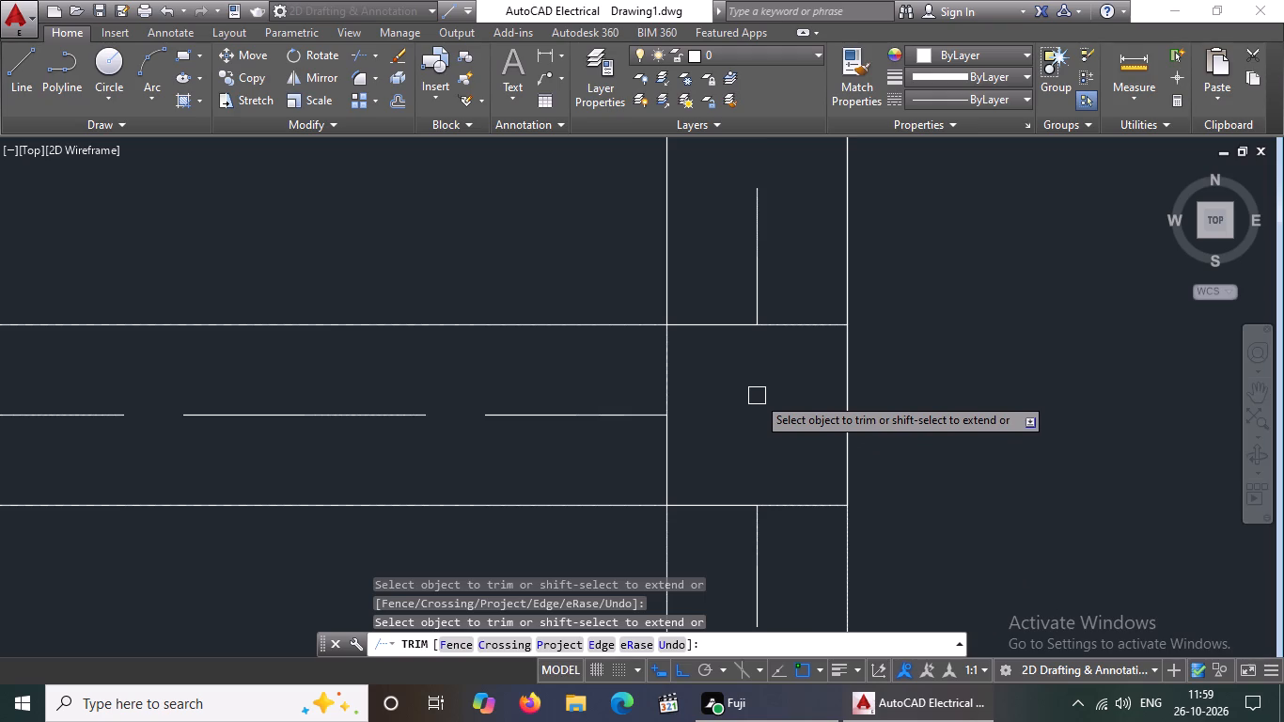
scroll(763, 391, "down", 6)
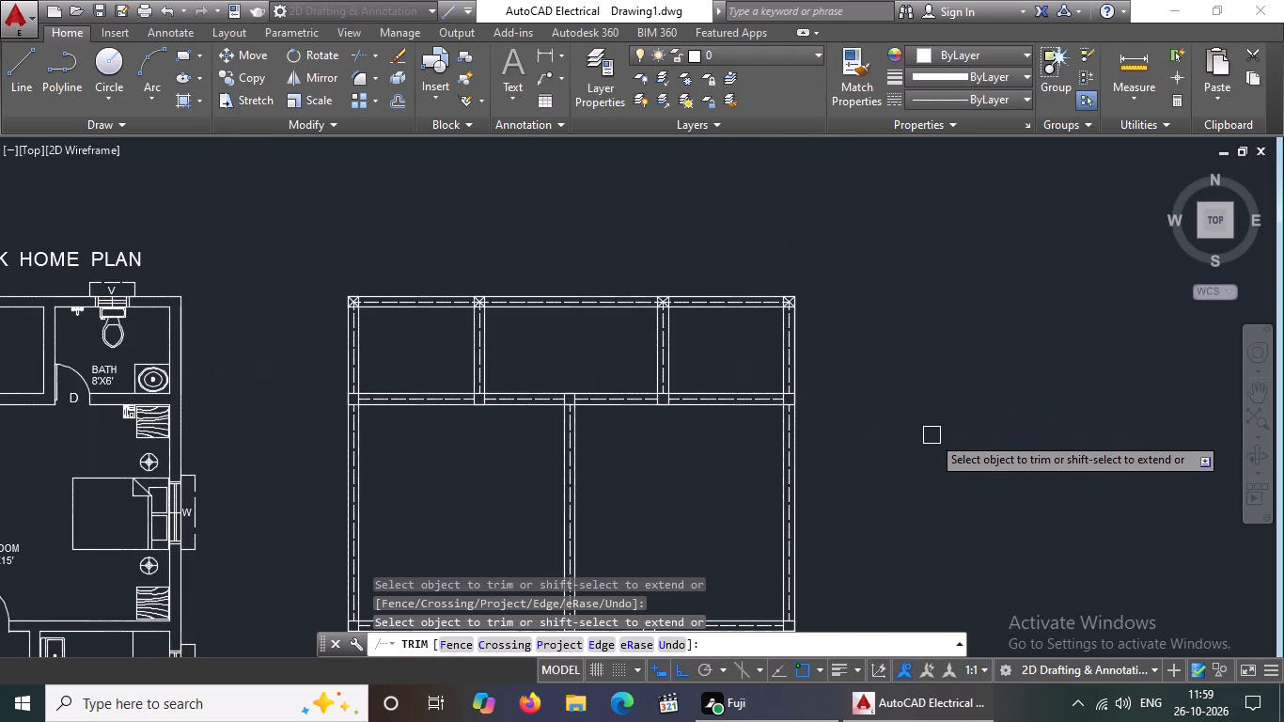
key("Escape")
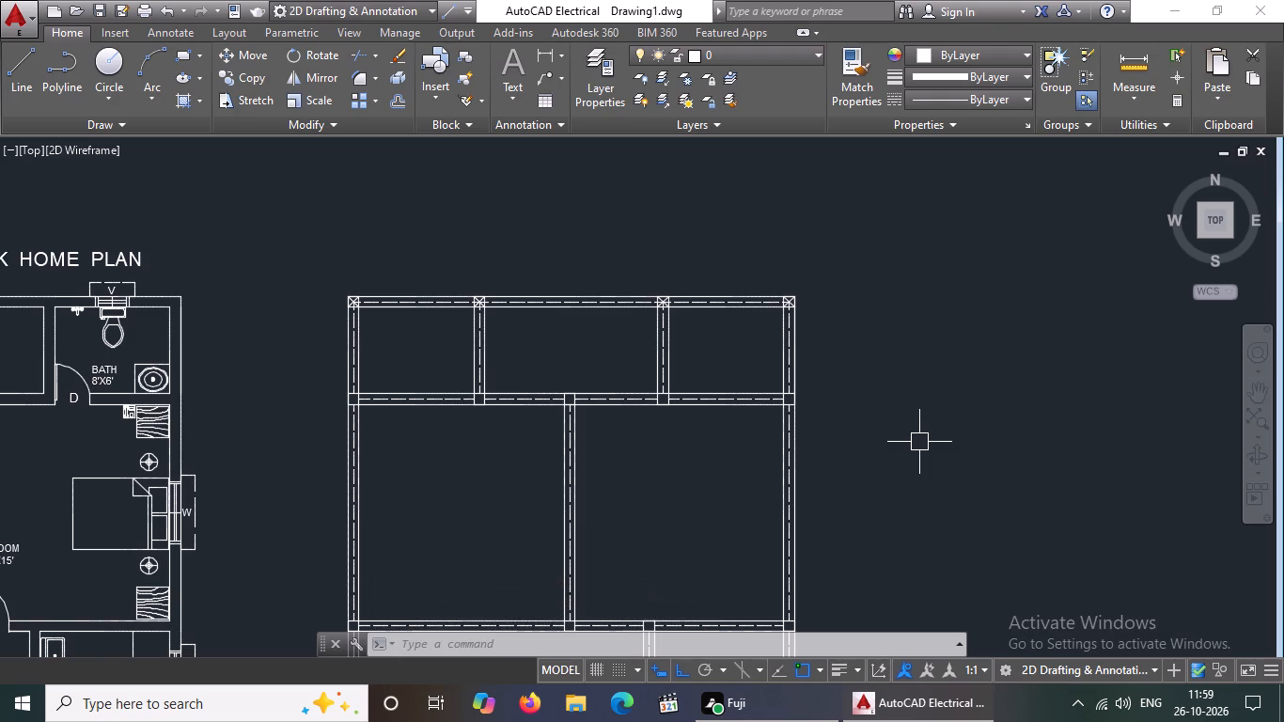
Erase the diagonals of the column at the plan's northwest corner, starting with the one from its northwest corner.
scroll(853, 422, "down", 1)
scroll(515, 324, "up", 2)
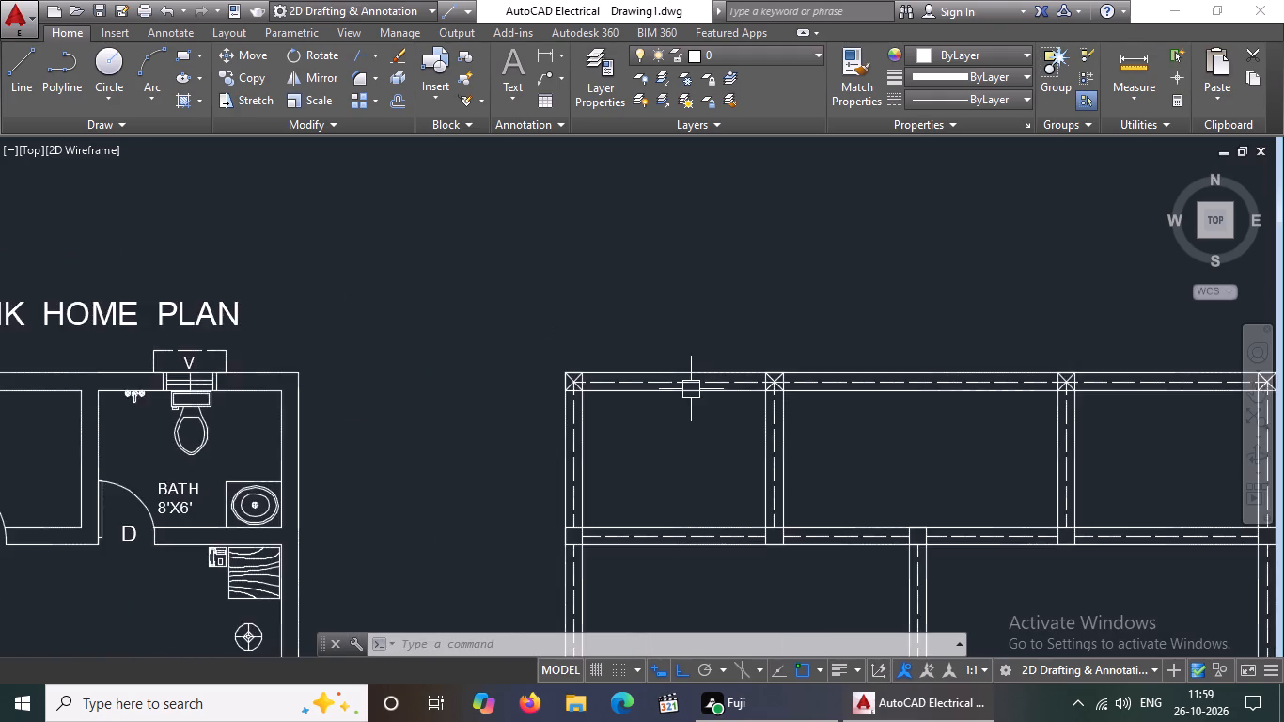
scroll(677, 386, "up", 3)
left_click(235, 349)
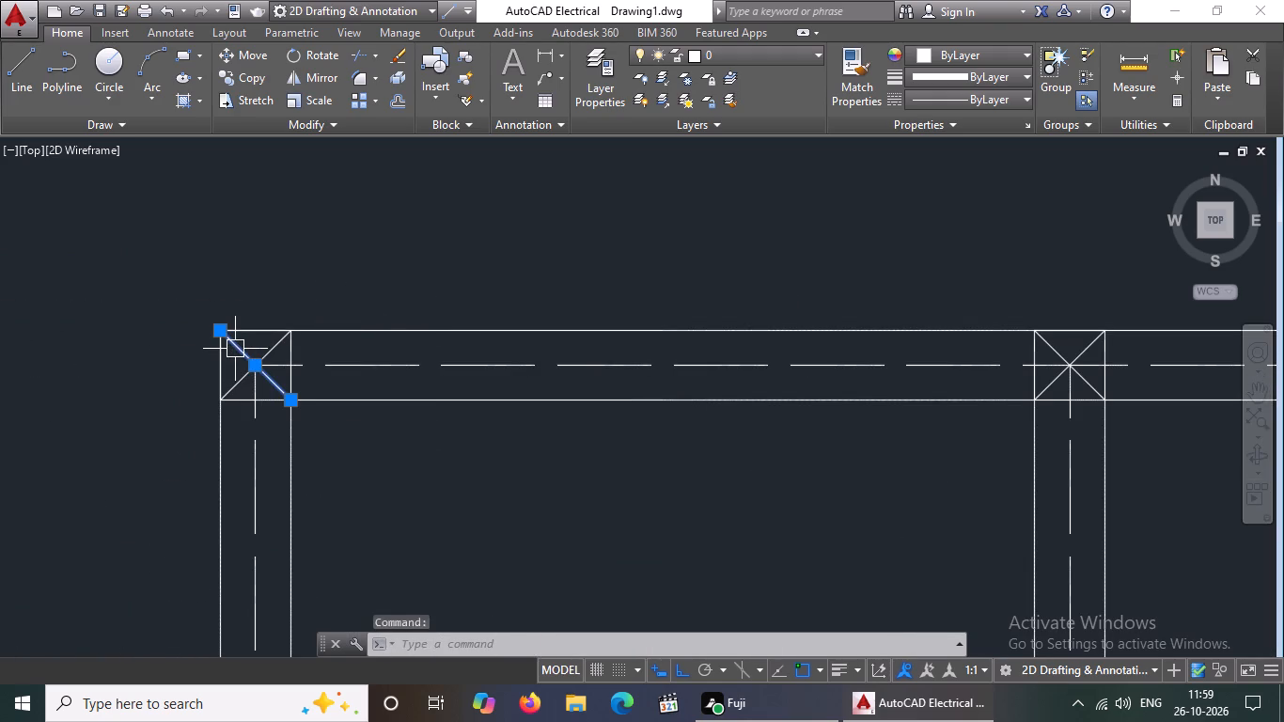
key("Return")
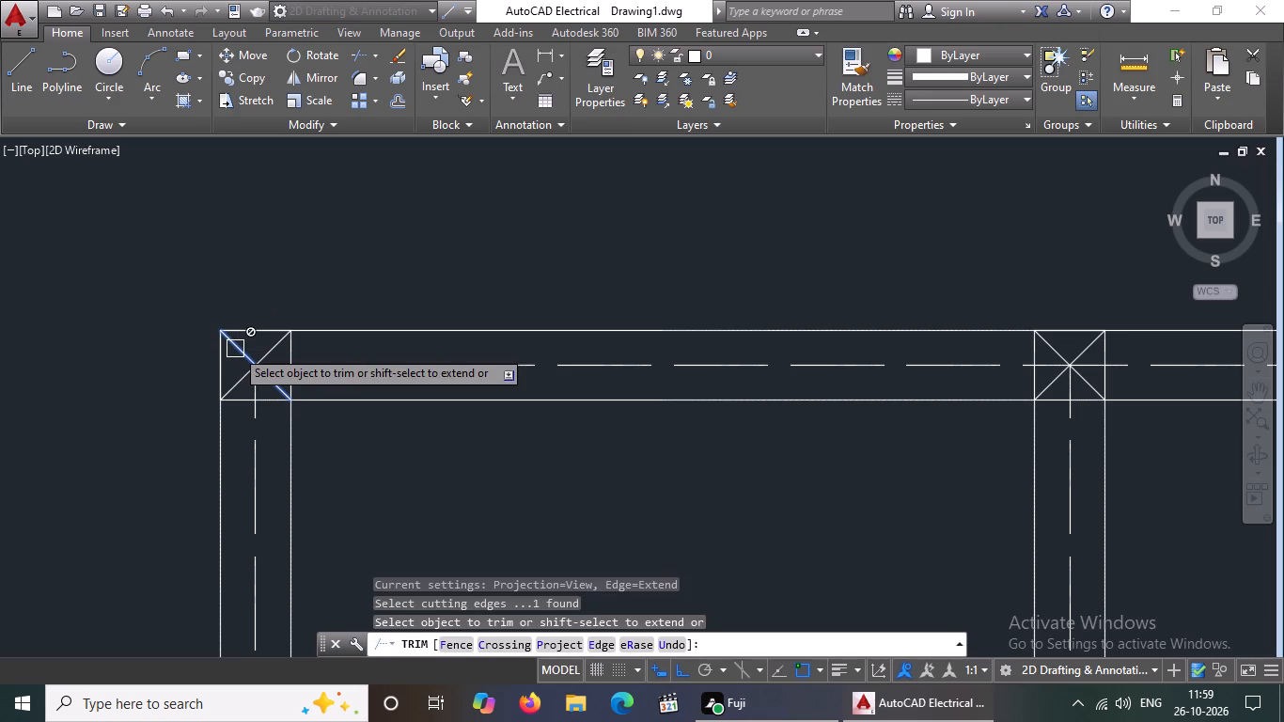